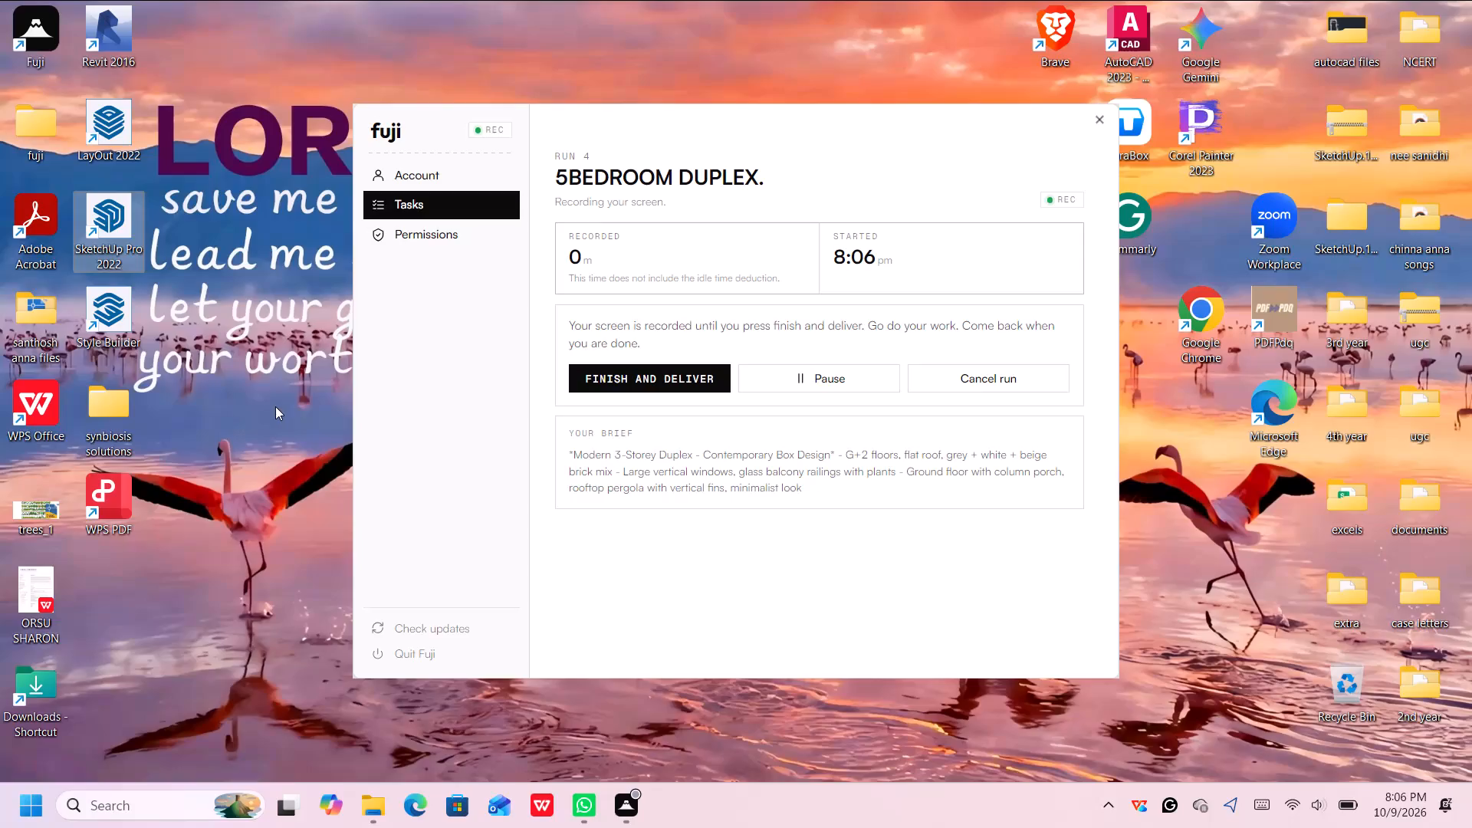
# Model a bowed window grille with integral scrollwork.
# Launch SketchUp Pro 2022 and create a new model from the Simple template in inches.
pyautogui.doubleClick(119, 258)
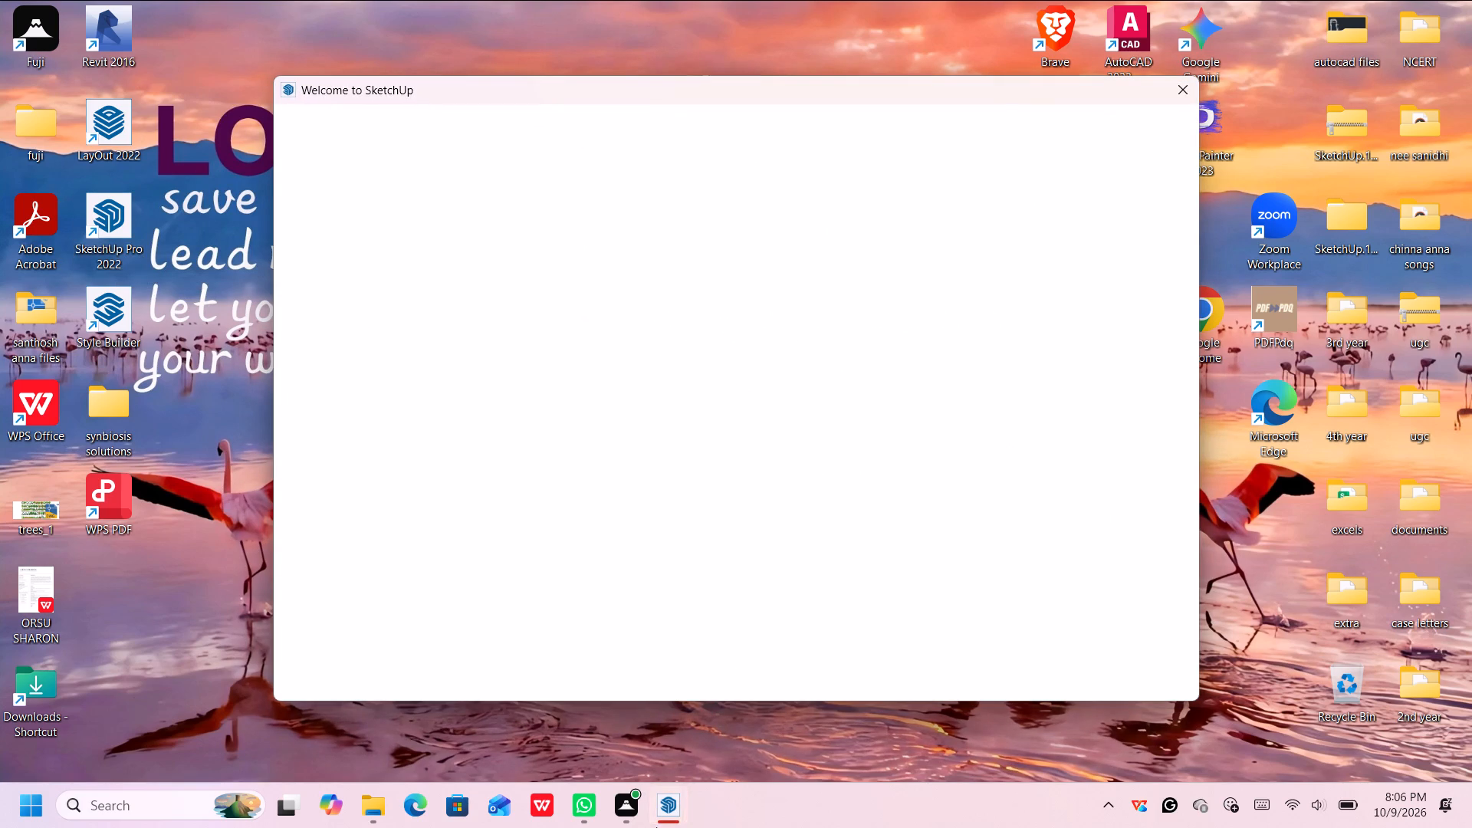
pyautogui.click(816, 635)
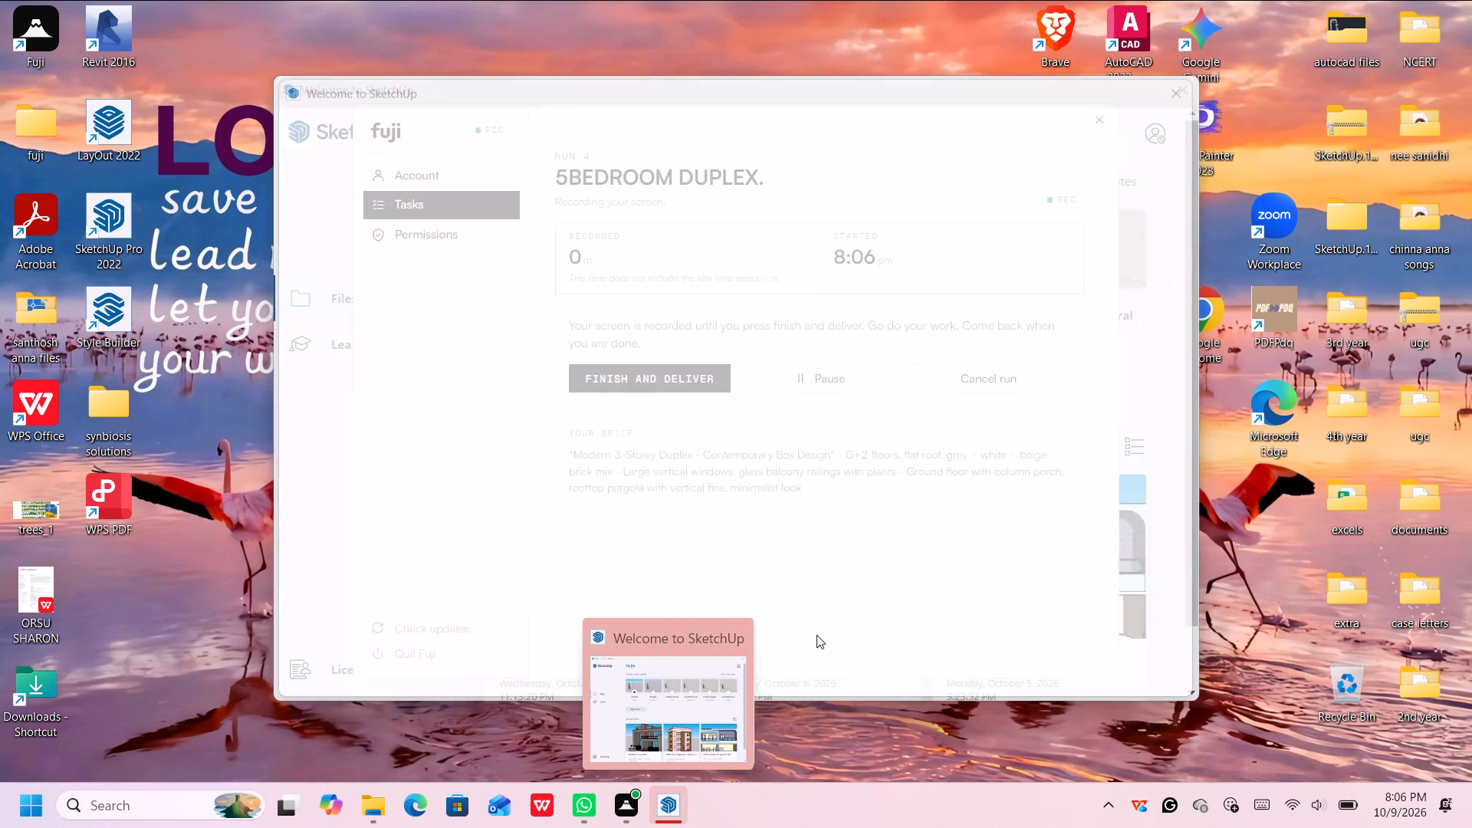
pyautogui.click(1135, 391)
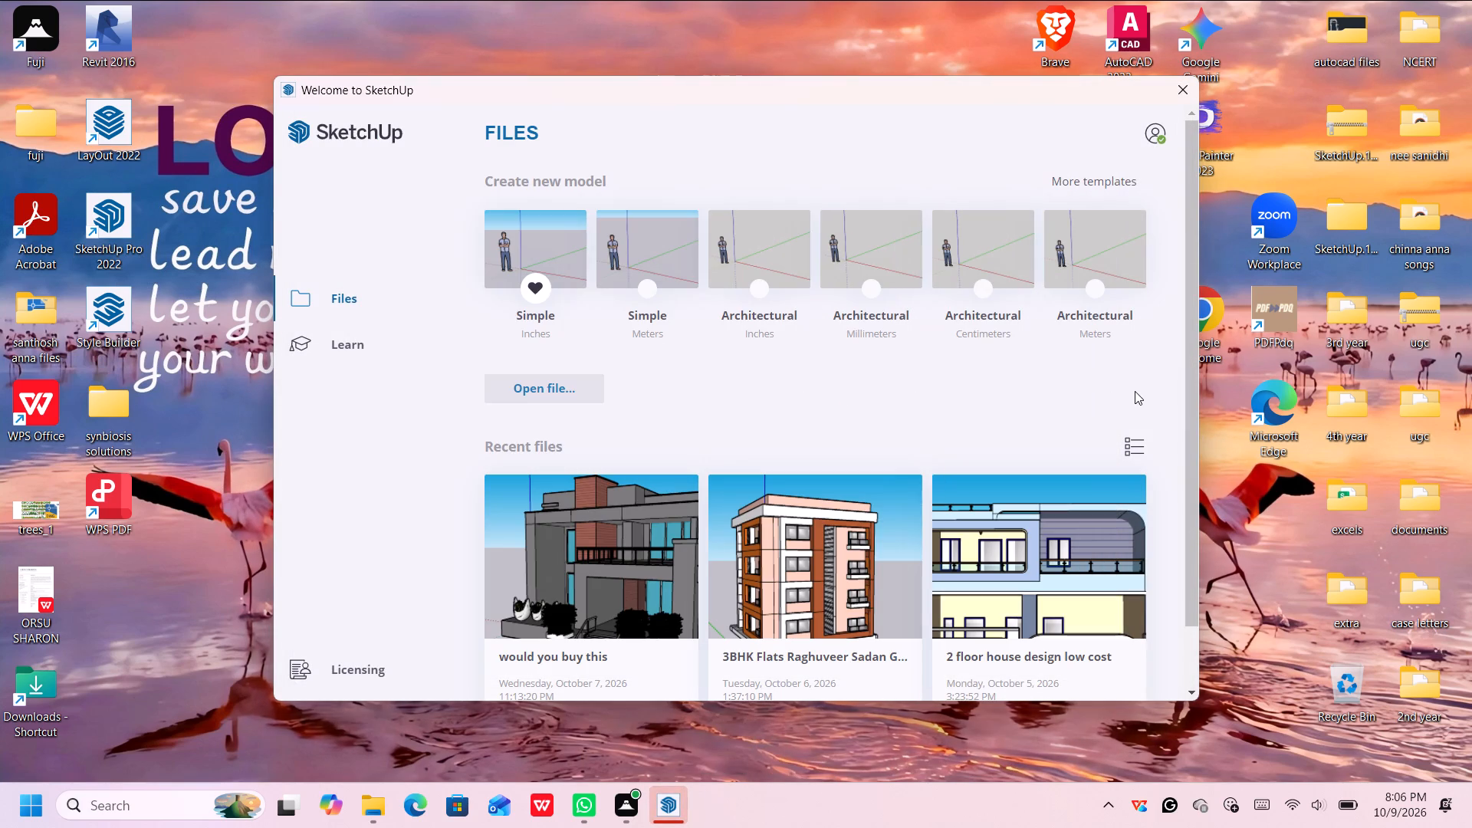
pyautogui.click(551, 238)
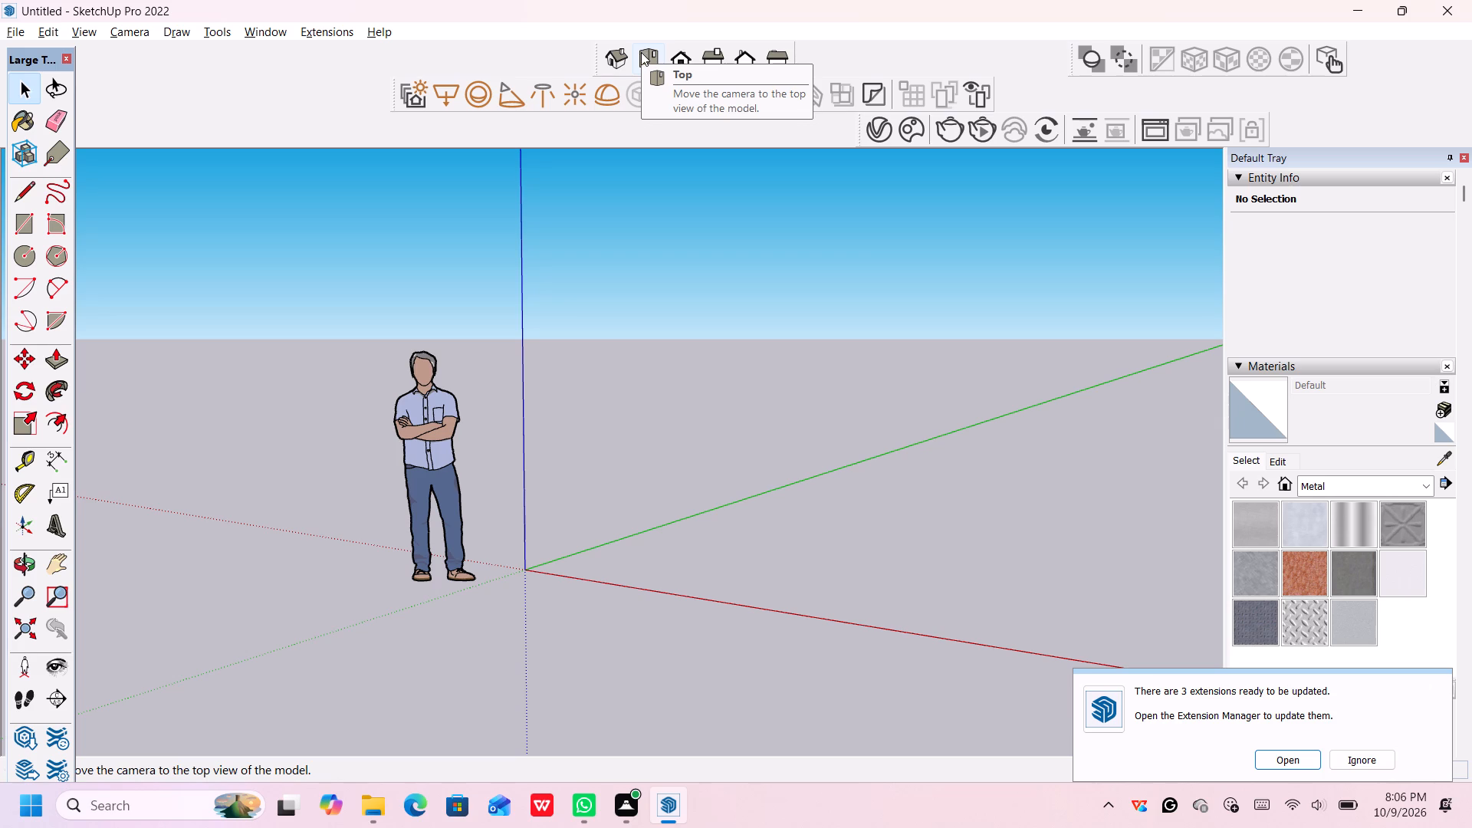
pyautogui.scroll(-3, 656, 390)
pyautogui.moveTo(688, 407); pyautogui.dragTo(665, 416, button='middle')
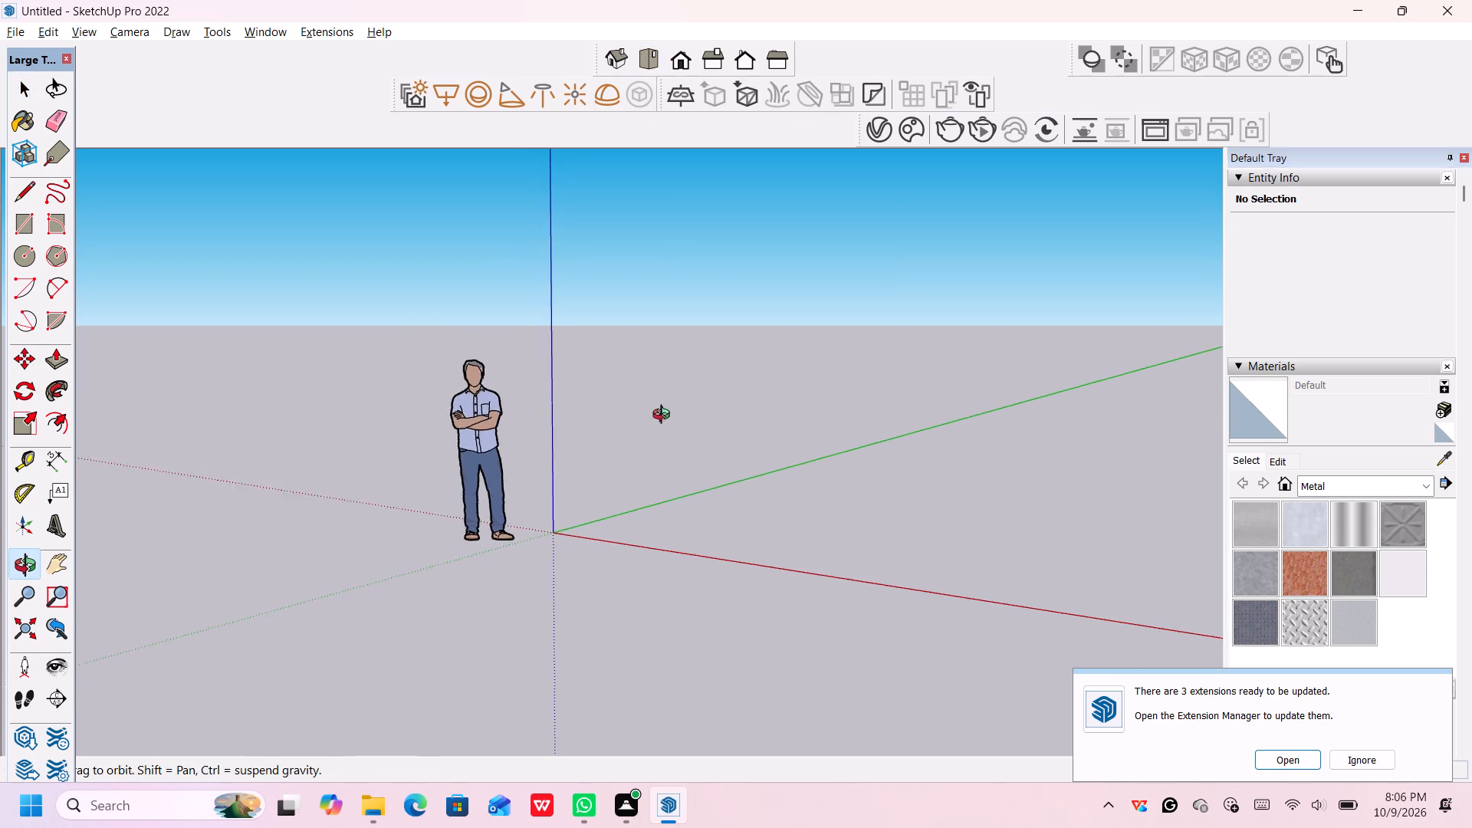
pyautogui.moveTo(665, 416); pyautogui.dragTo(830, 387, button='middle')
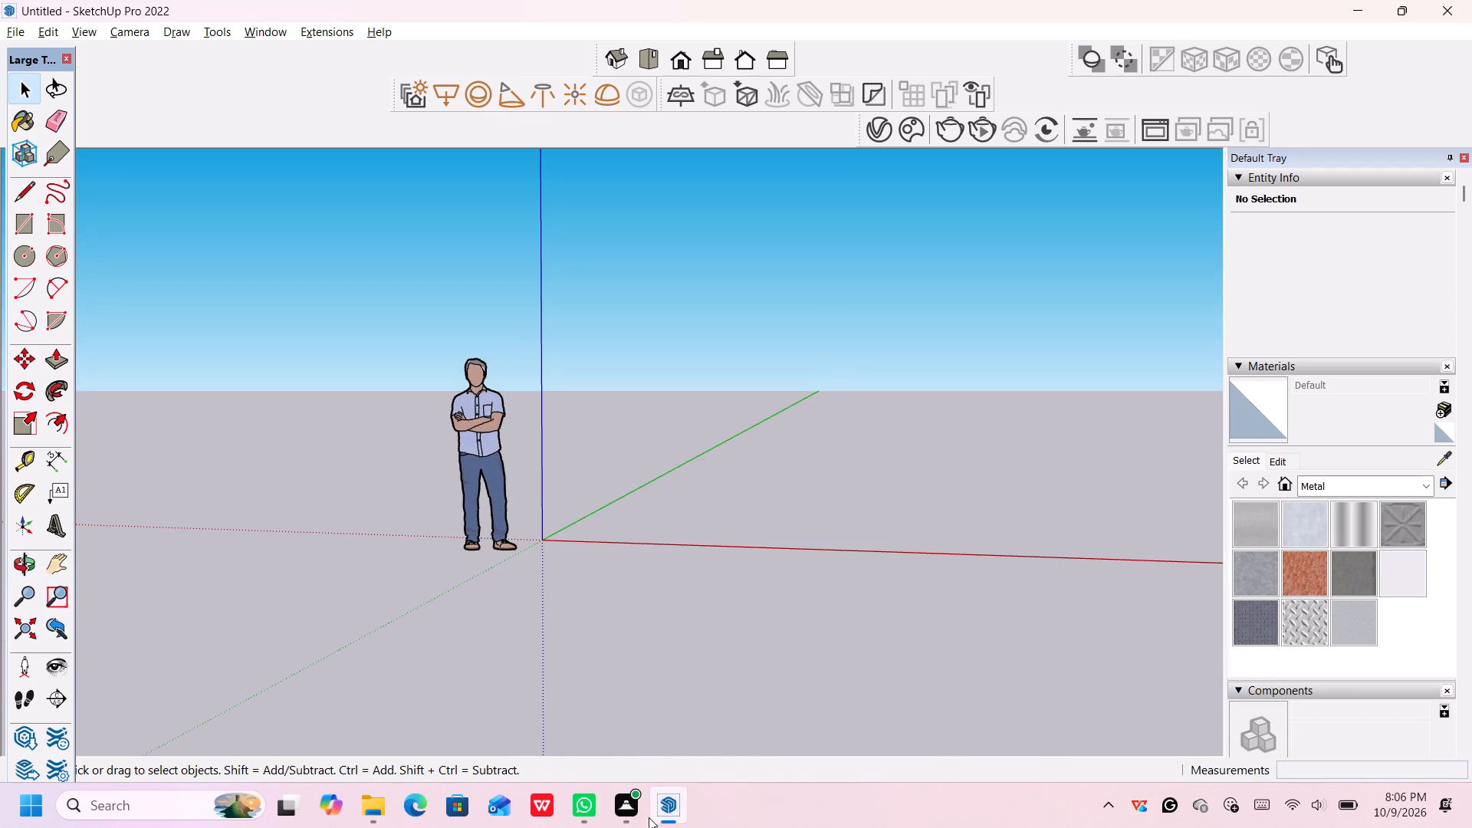
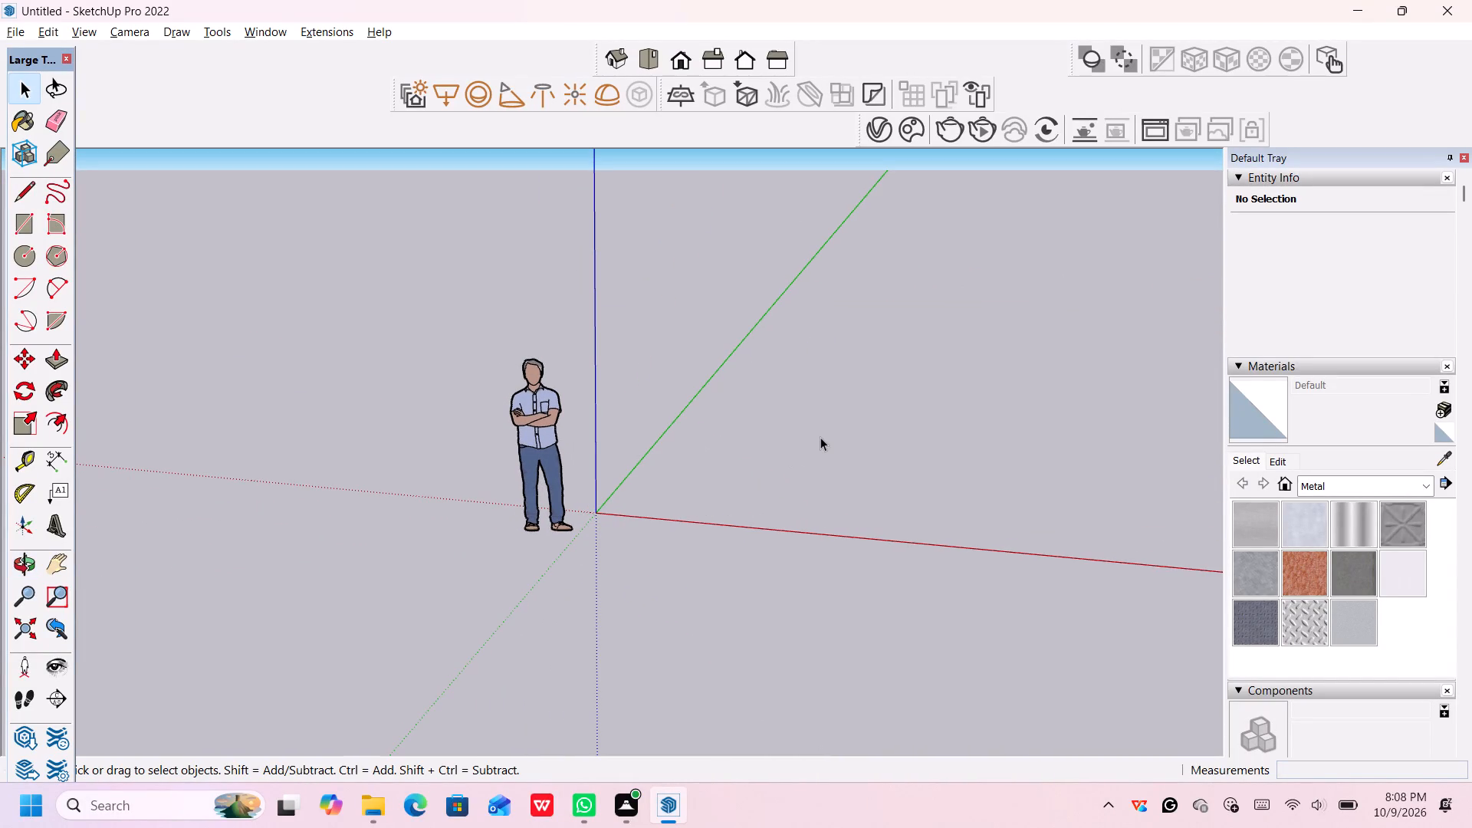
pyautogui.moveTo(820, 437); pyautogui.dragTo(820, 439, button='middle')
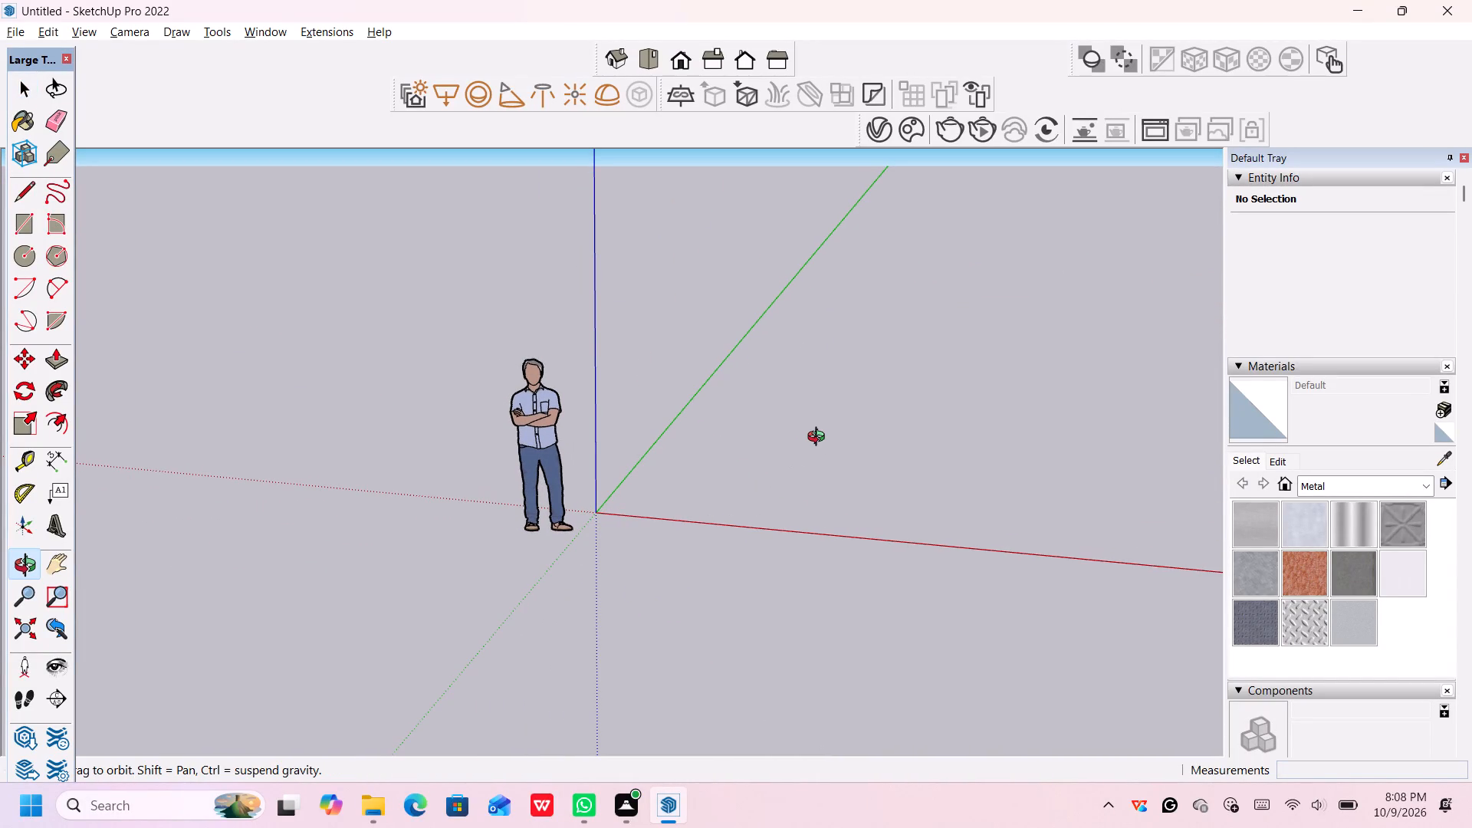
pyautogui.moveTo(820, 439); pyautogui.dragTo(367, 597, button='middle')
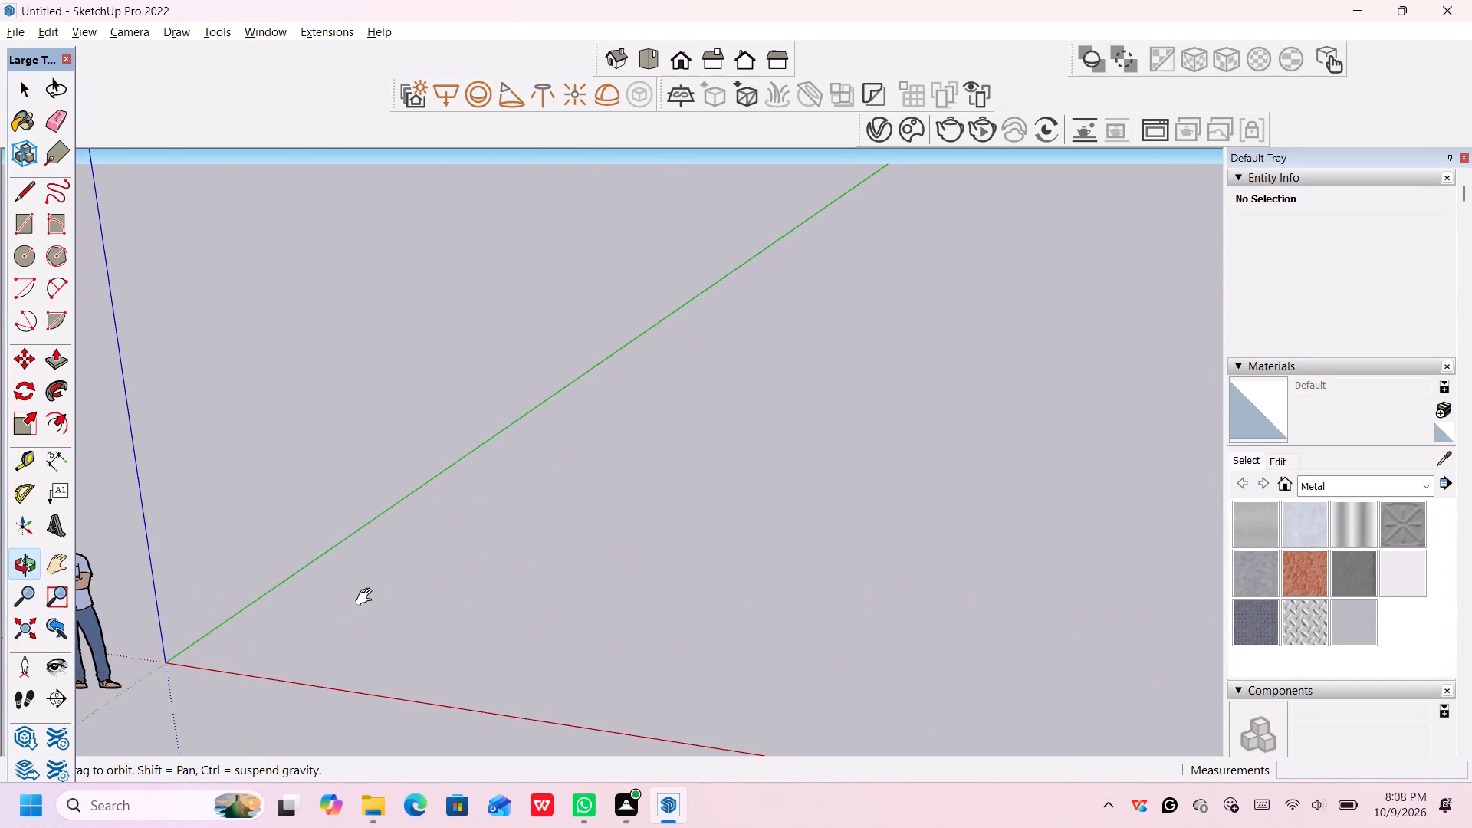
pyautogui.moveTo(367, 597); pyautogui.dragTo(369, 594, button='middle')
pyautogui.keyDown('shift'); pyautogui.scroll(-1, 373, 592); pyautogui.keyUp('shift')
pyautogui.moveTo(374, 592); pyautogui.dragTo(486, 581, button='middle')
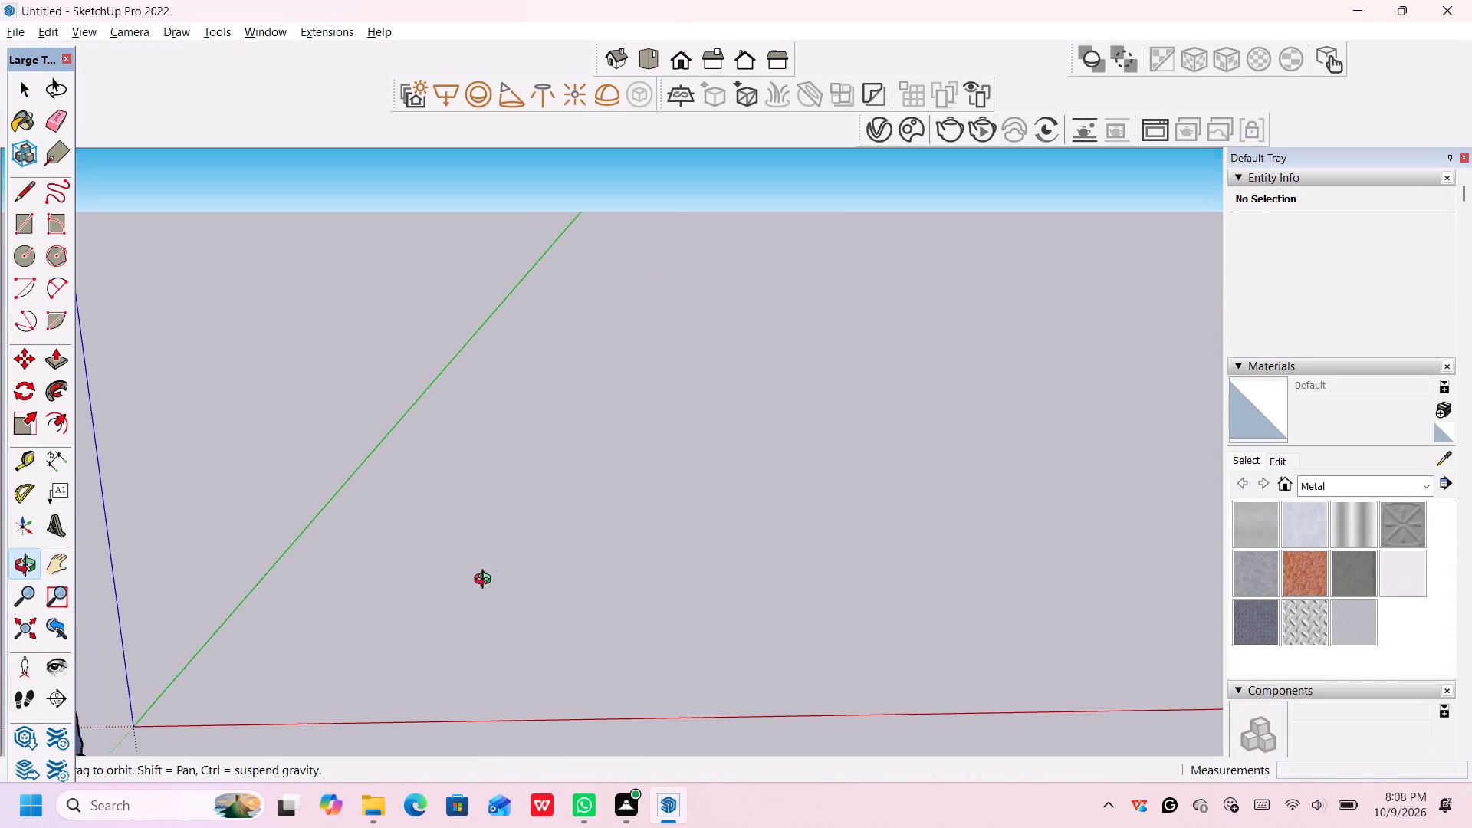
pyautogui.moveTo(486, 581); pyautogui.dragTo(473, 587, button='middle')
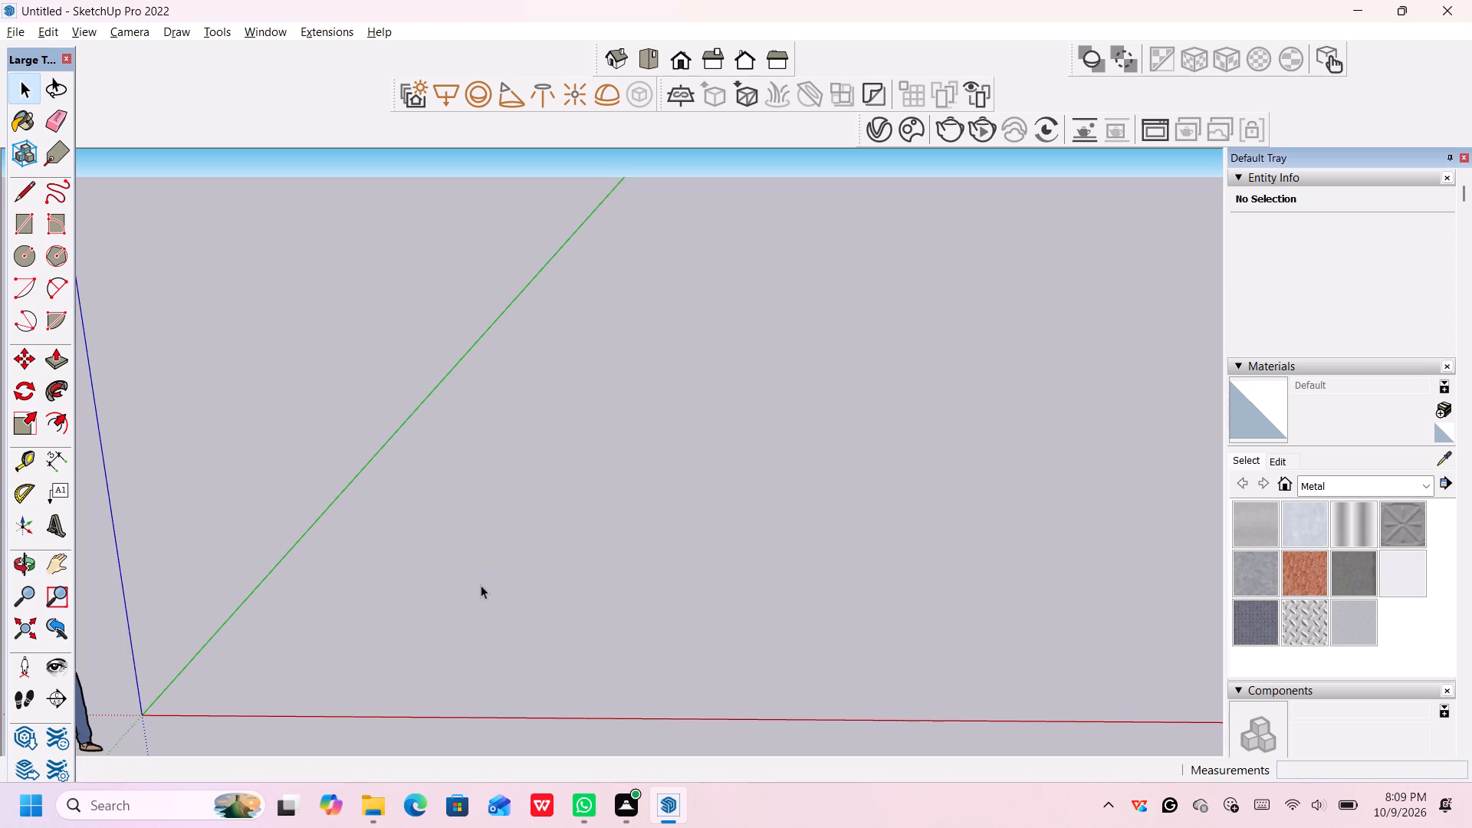
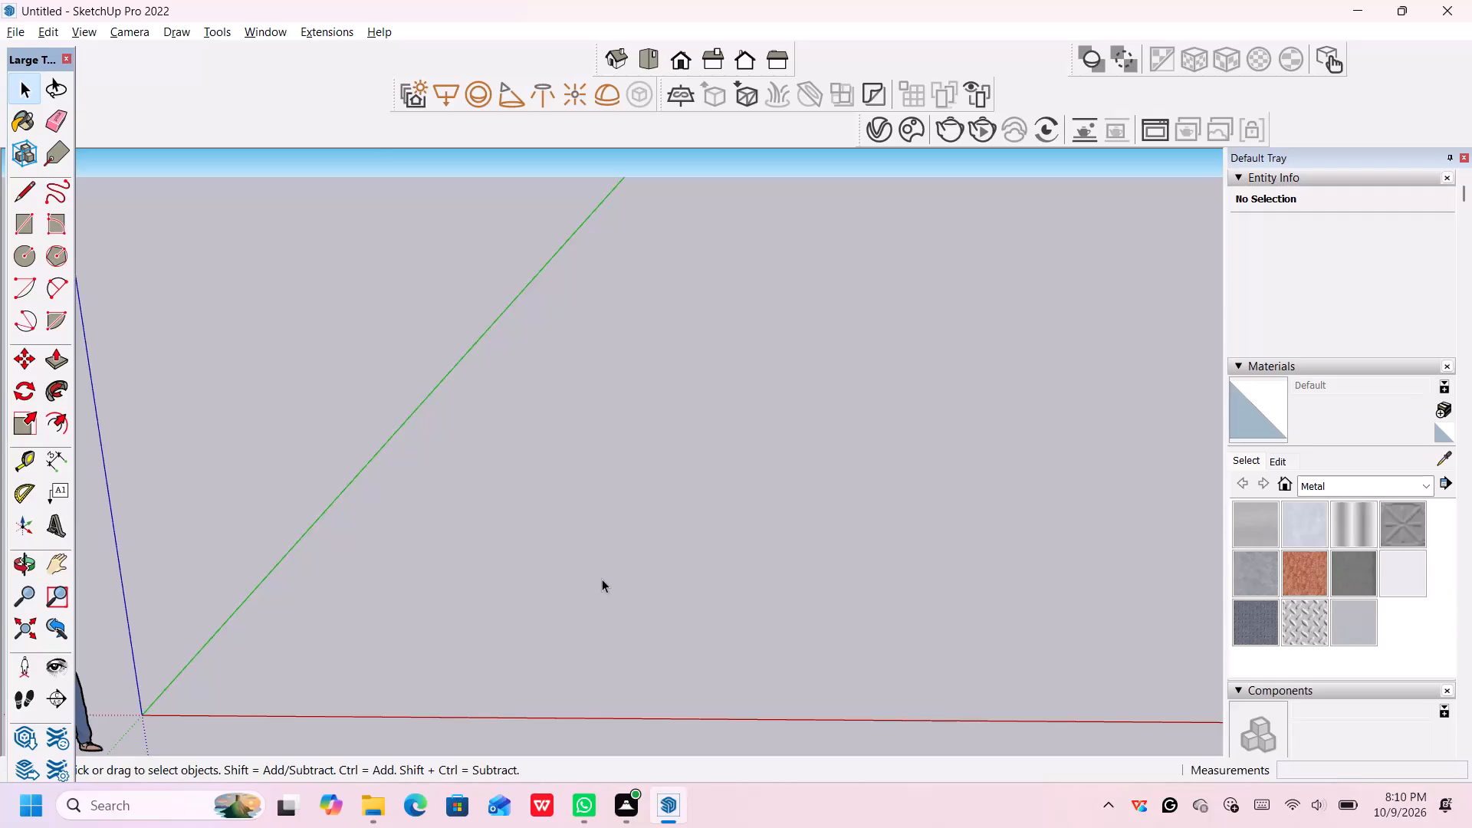
# Draw a ground rectangle about 70' 6" by 77' 11" near the origin, between the red and green axes, for the building footprint.
pyautogui.press('r')
pyautogui.click(237, 672)
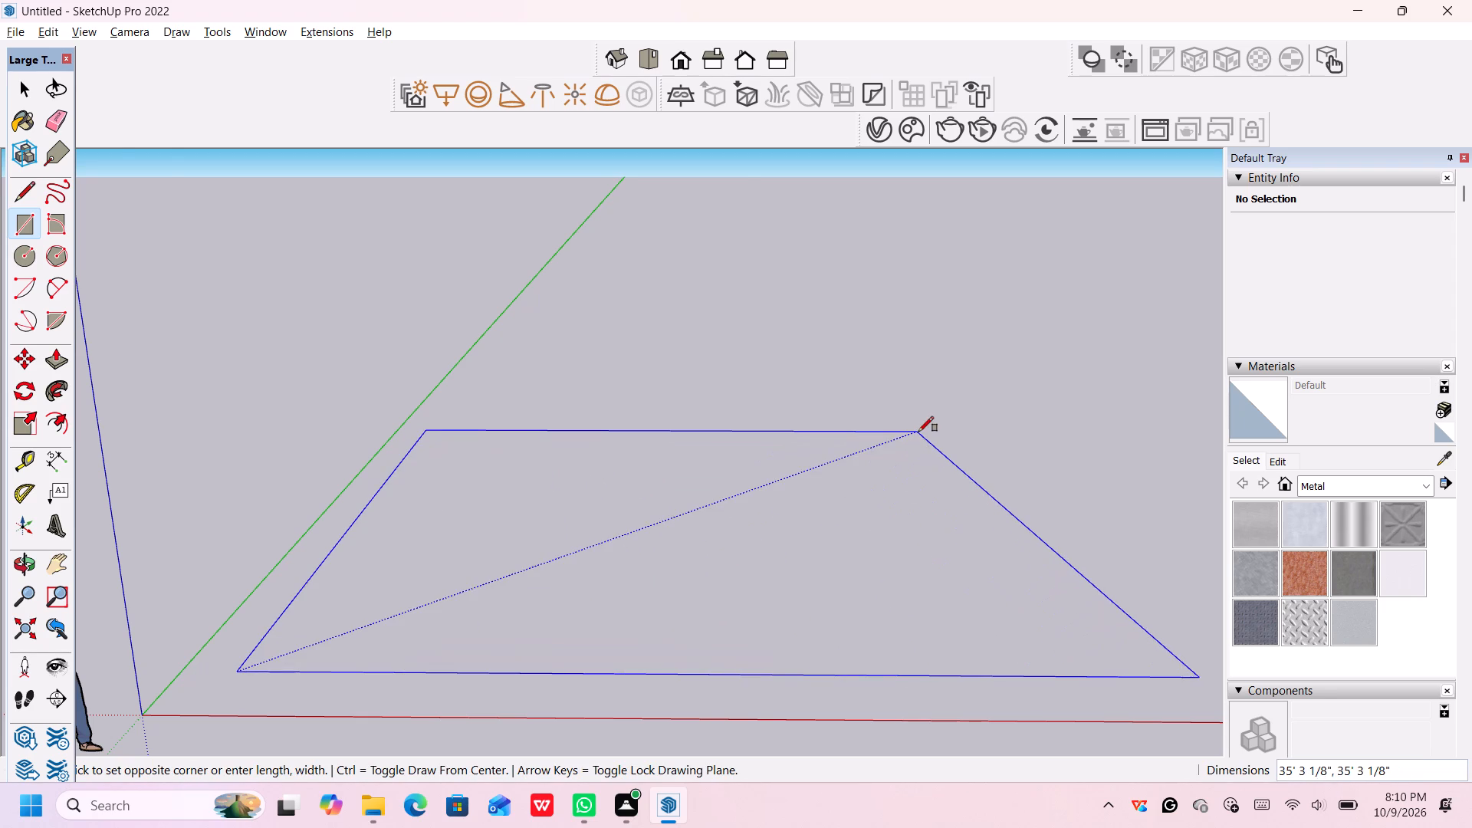
pyautogui.scroll(-2, 918, 432)
pyautogui.moveTo(913, 432); pyautogui.dragTo(980, 381, button='middle')
pyautogui.middleClick(980, 381)
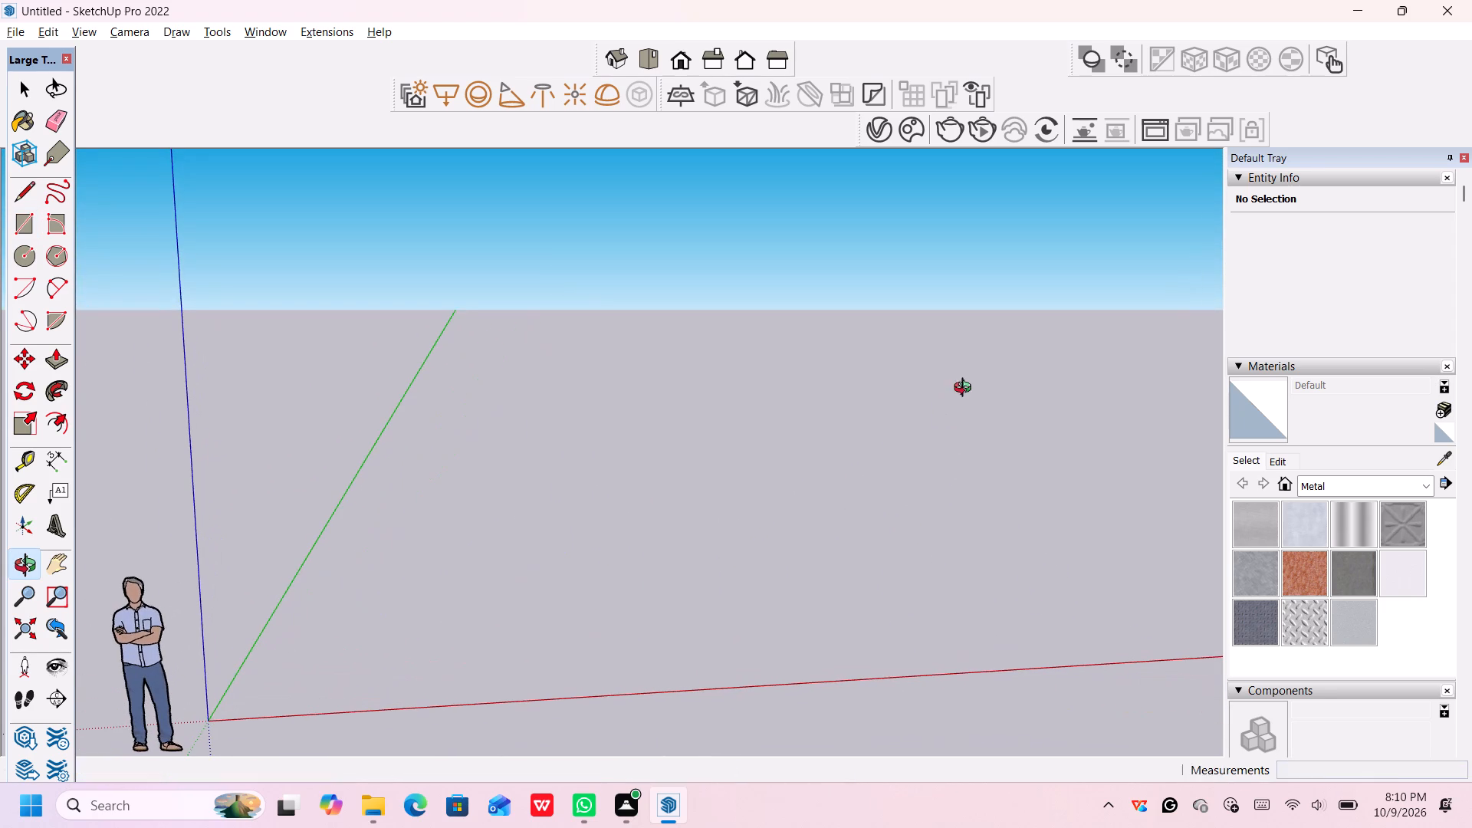
pyautogui.middleClick(968, 389)
pyautogui.moveTo(966, 391); pyautogui.dragTo(956, 401, button='middle')
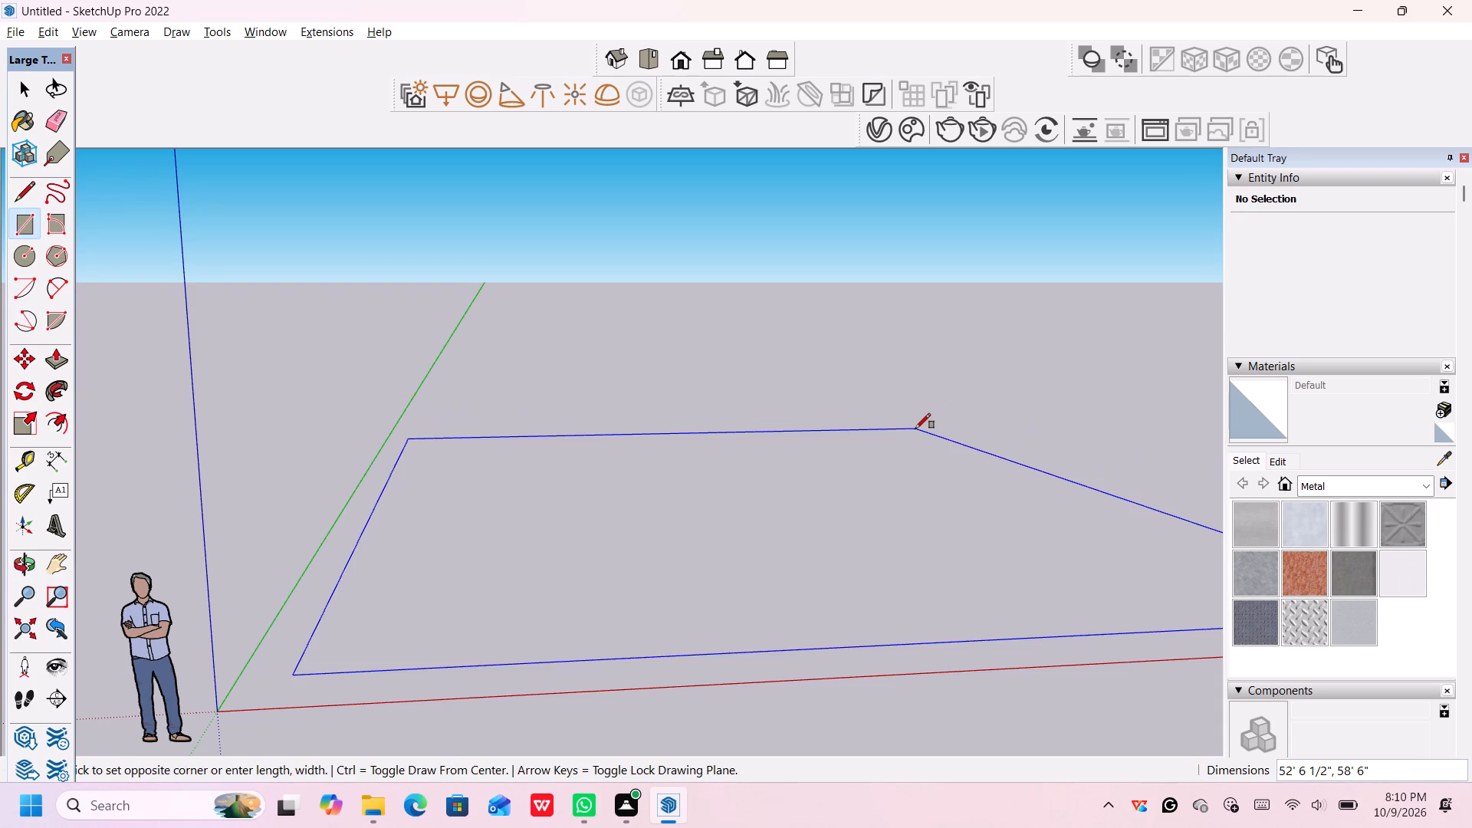
pyautogui.click(982, 403)
pyautogui.scroll(-5, 924, 485)
pyautogui.moveTo(919, 485); pyautogui.dragTo(788, 505, button='middle')
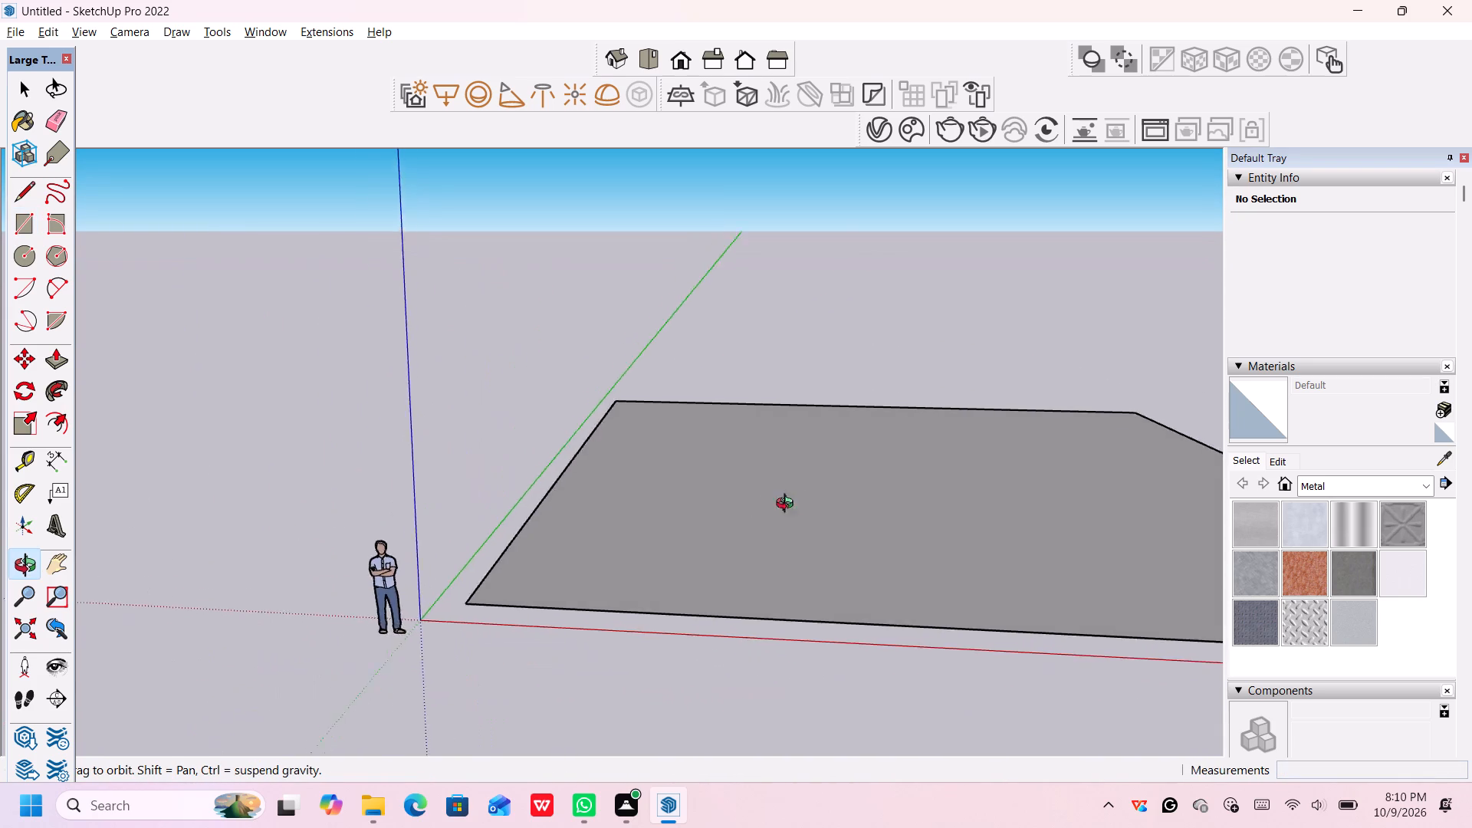
pyautogui.moveTo(788, 505); pyautogui.dragTo(755, 505, button='middle')
pyautogui.scroll(-4, 764, 511)
pyautogui.moveTo(764, 511); pyautogui.dragTo(761, 511, button='middle')
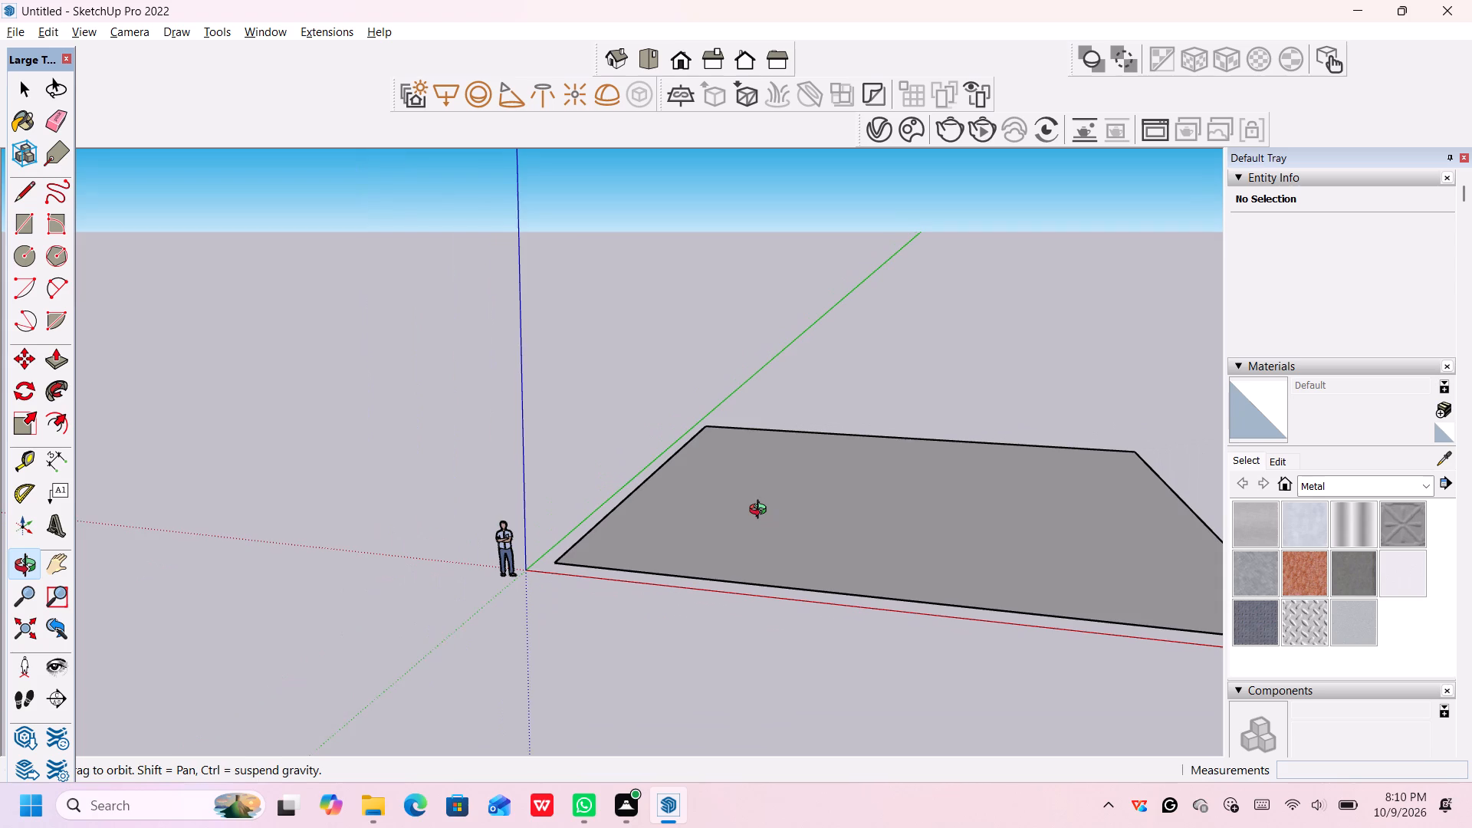
pyautogui.moveTo(761, 511); pyautogui.dragTo(501, 566, button='middle')
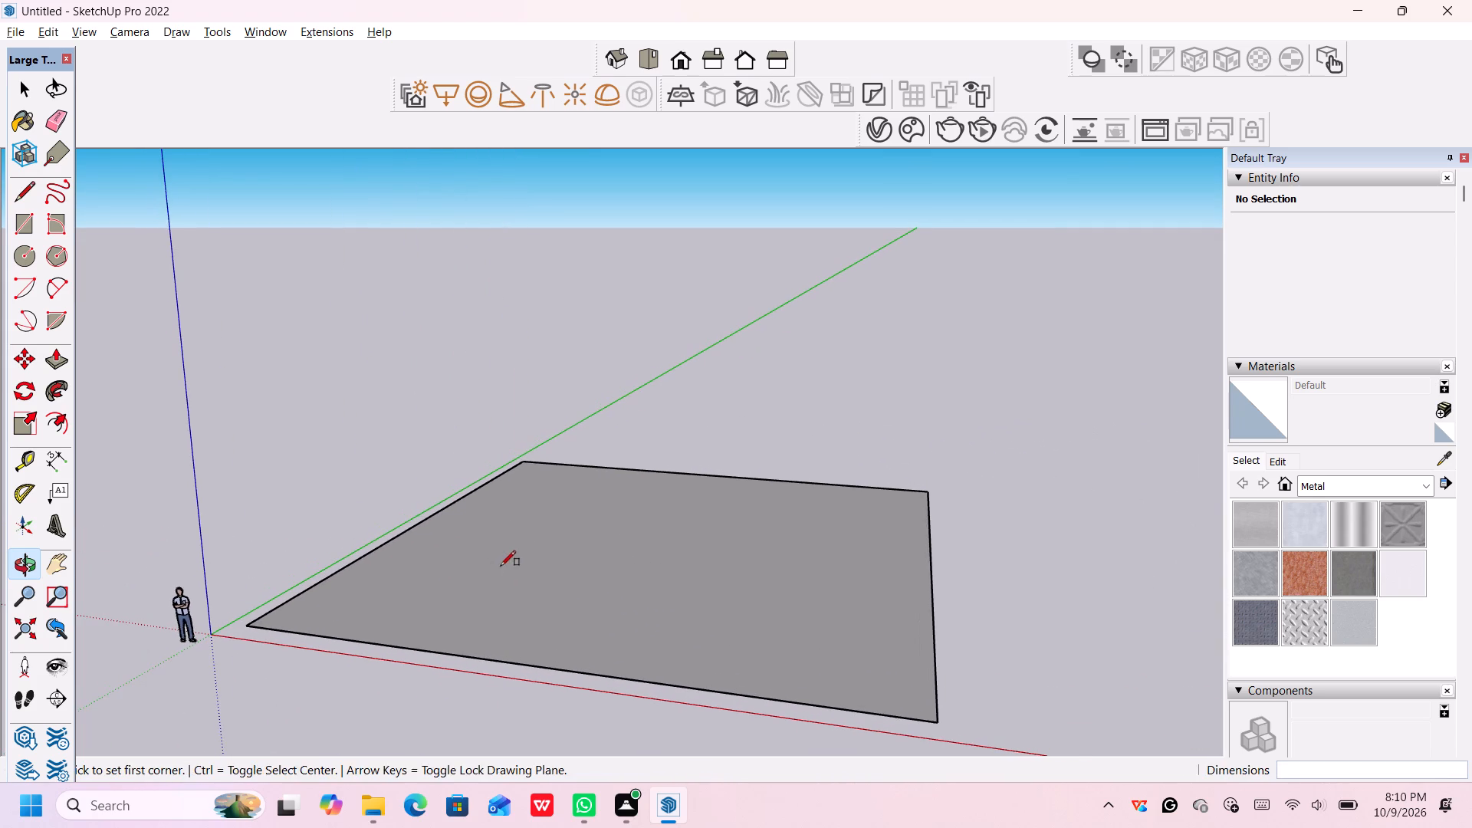
pyautogui.moveTo(499, 570); pyautogui.dragTo(533, 559, button='middle')
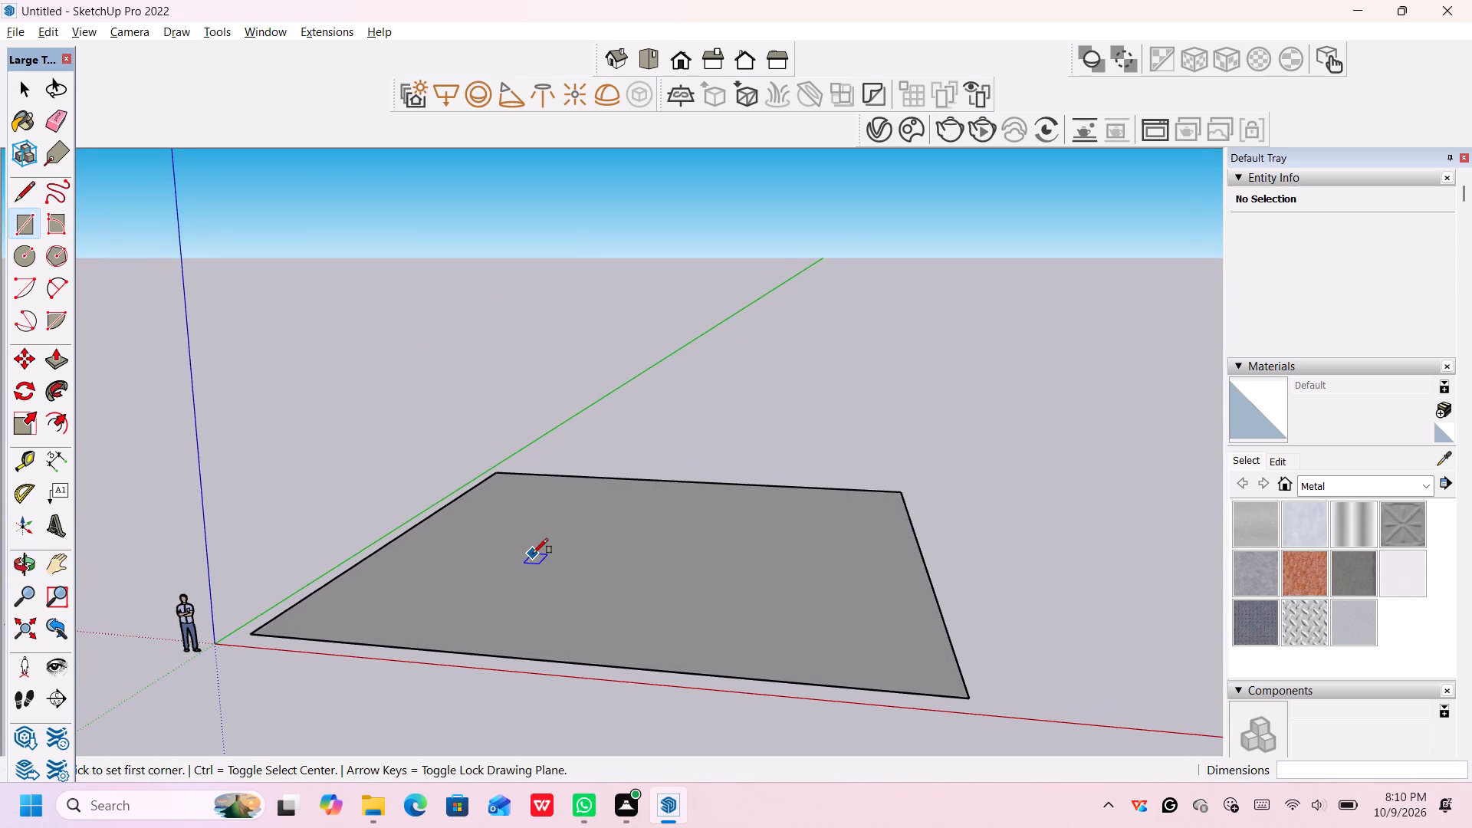
pyautogui.scroll(1, 578, 529)
pyautogui.middleClick(578, 529)
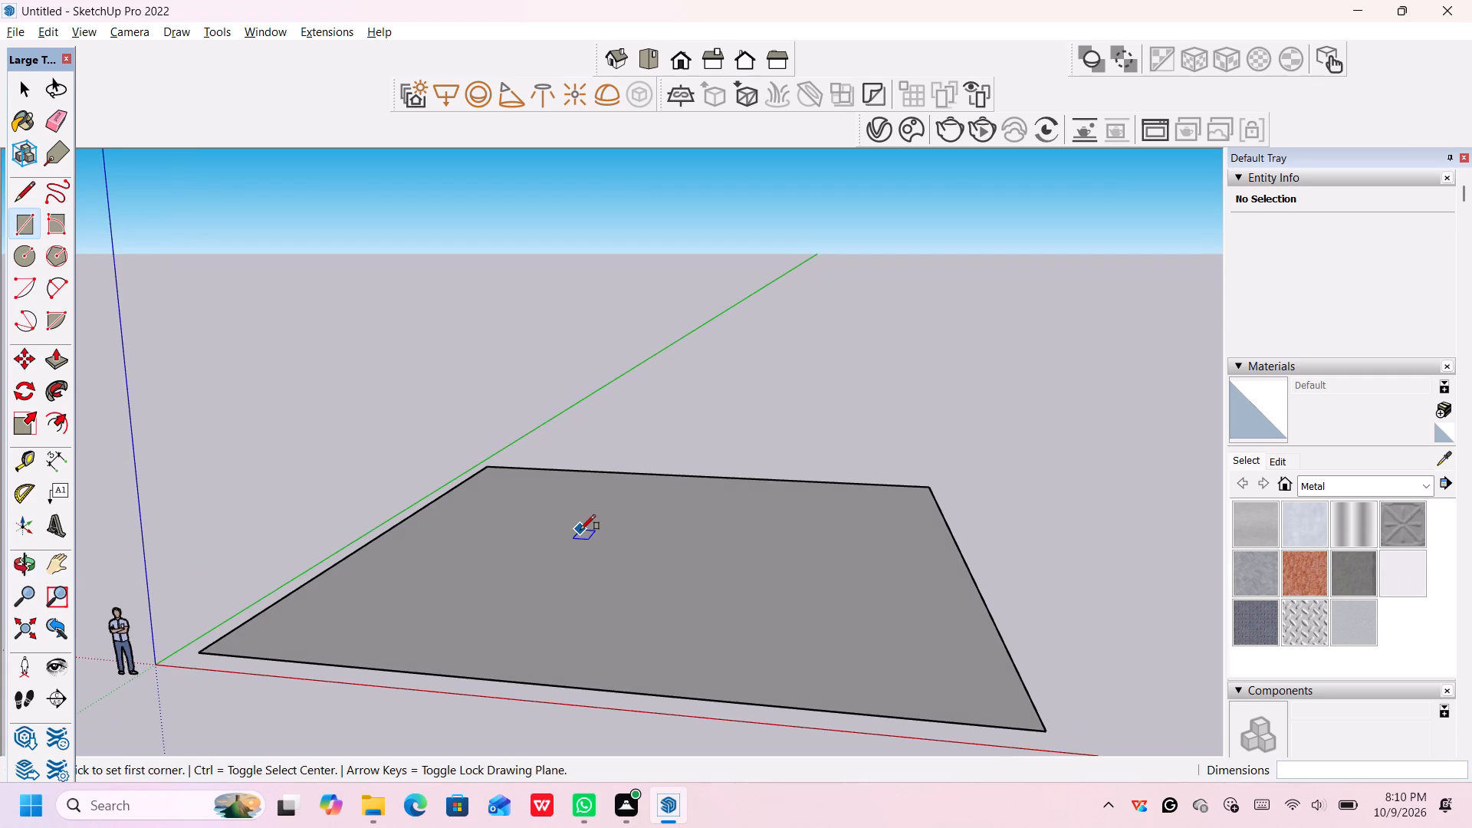
pyautogui.scroll(1, 578, 534)
pyautogui.scroll(-1, 578, 534)
pyautogui.press('Escape')
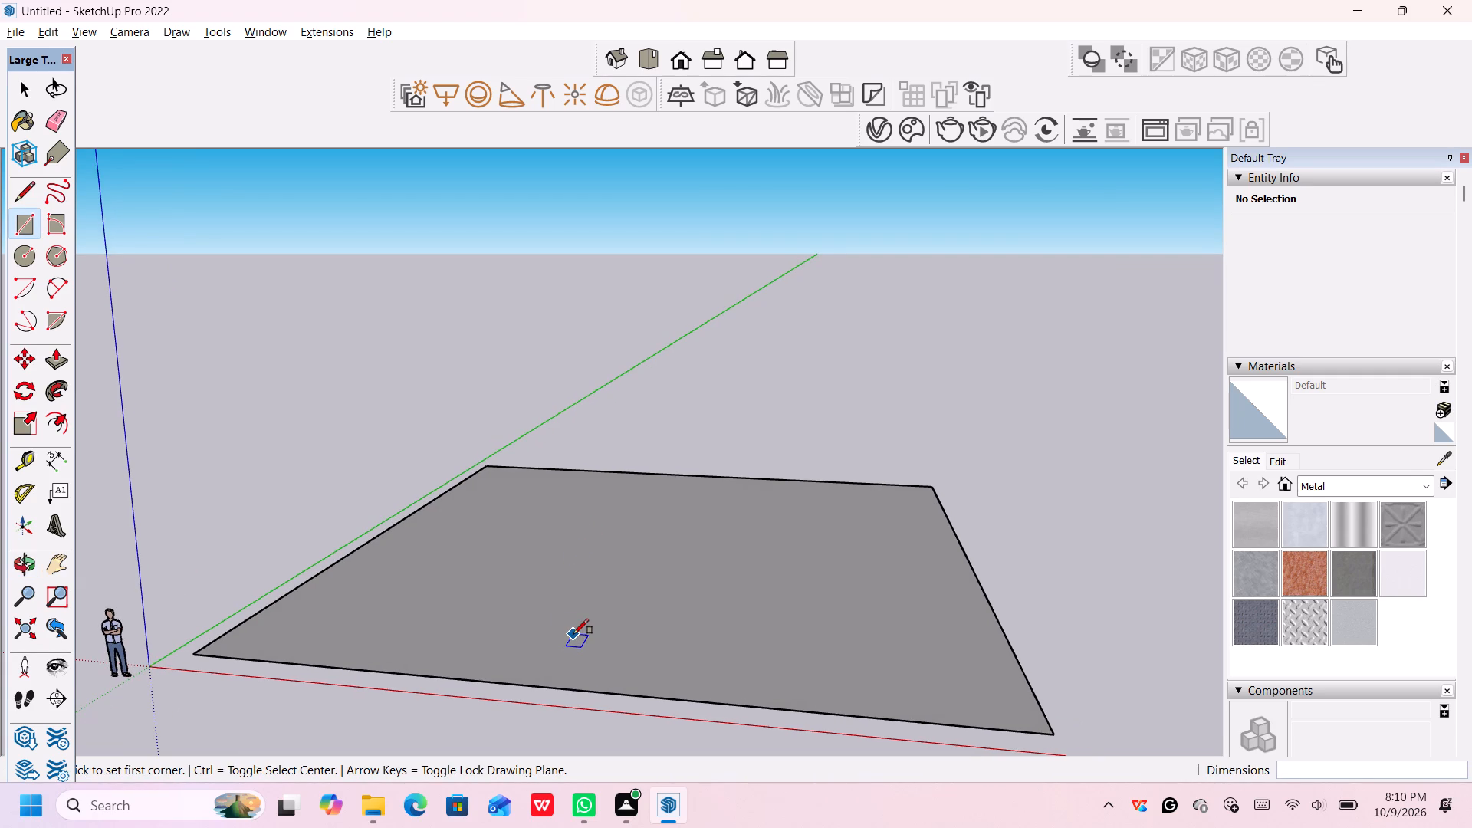
pyautogui.press('space')
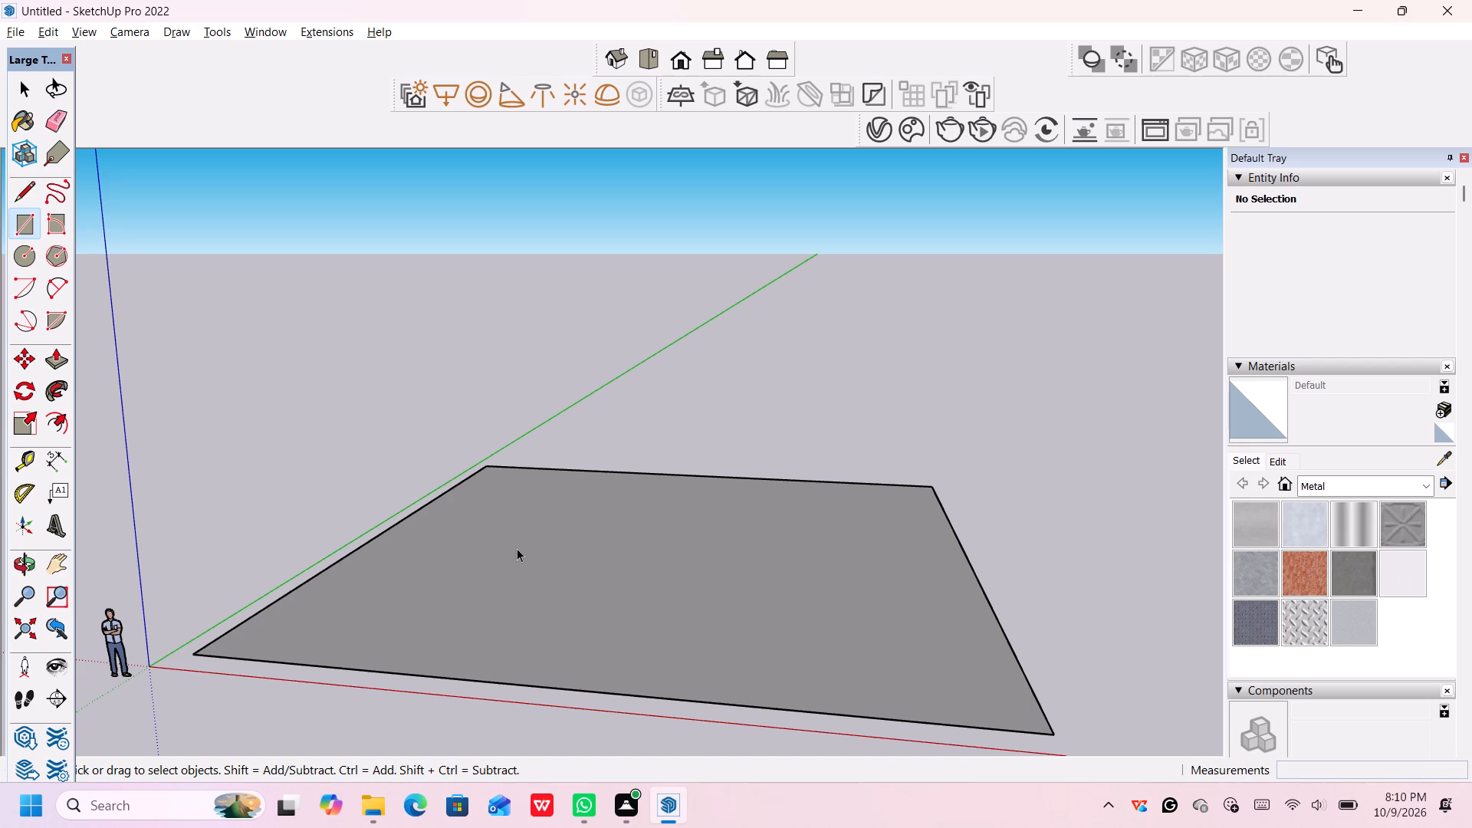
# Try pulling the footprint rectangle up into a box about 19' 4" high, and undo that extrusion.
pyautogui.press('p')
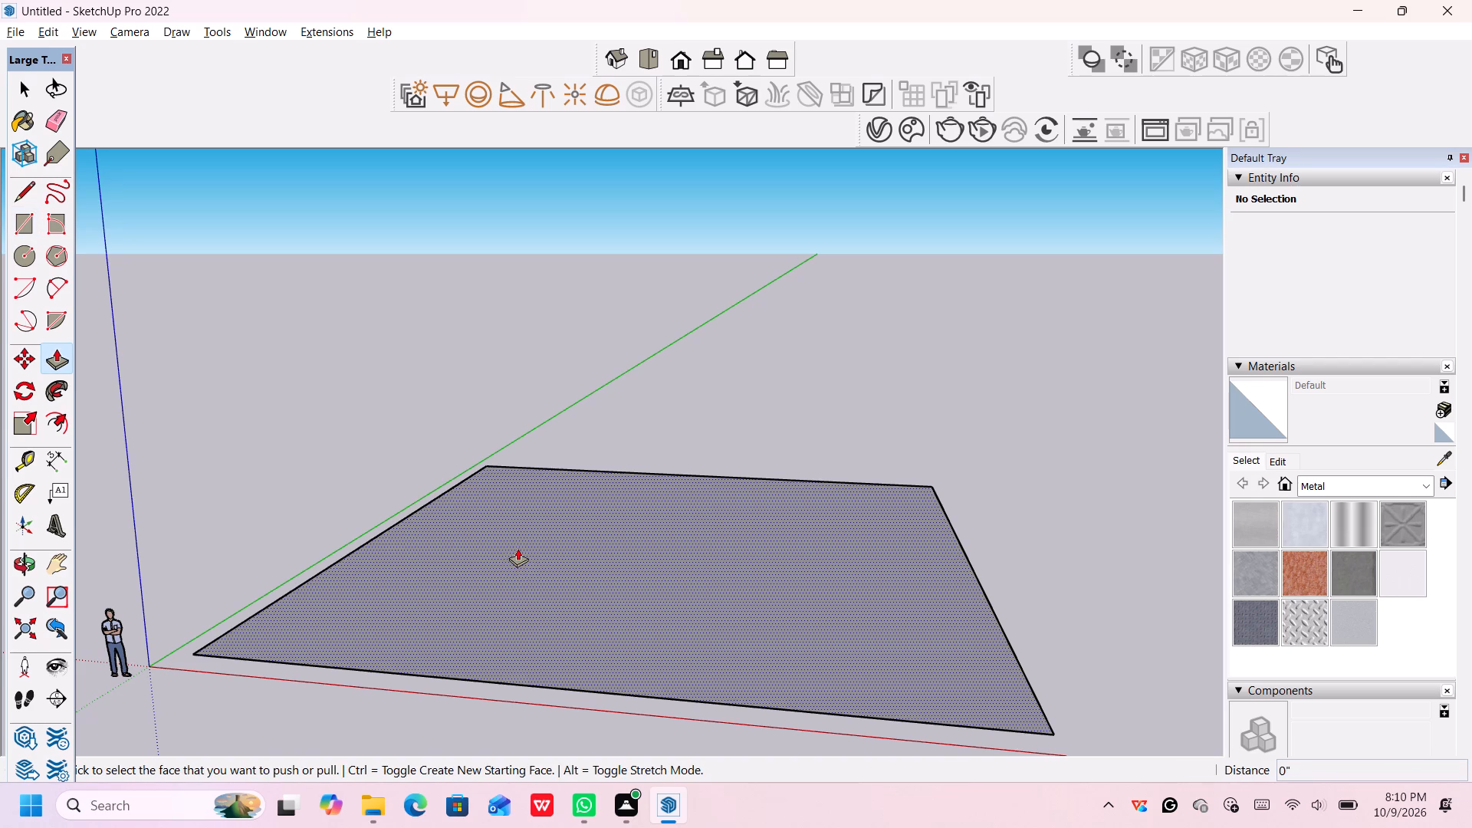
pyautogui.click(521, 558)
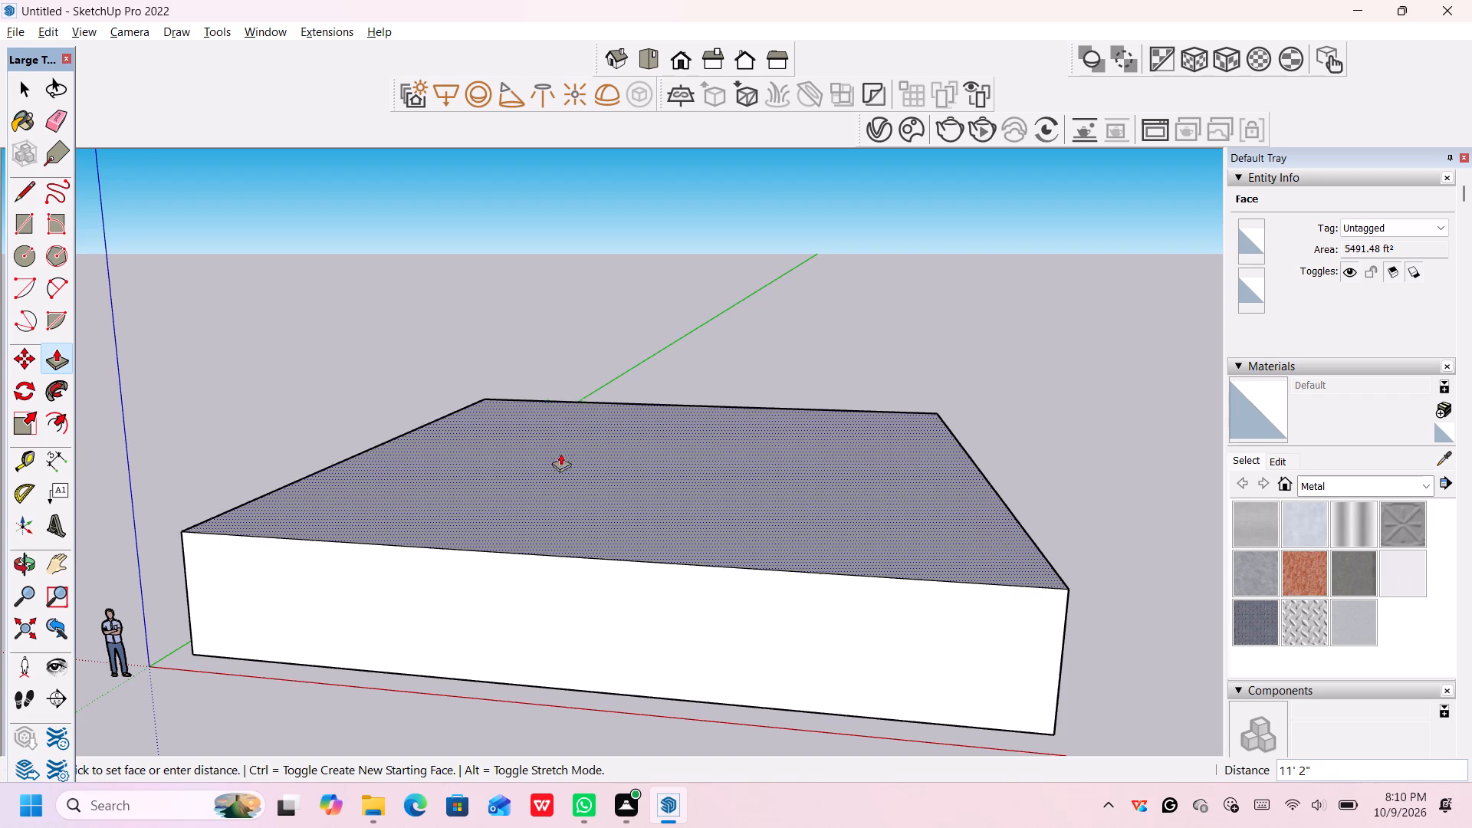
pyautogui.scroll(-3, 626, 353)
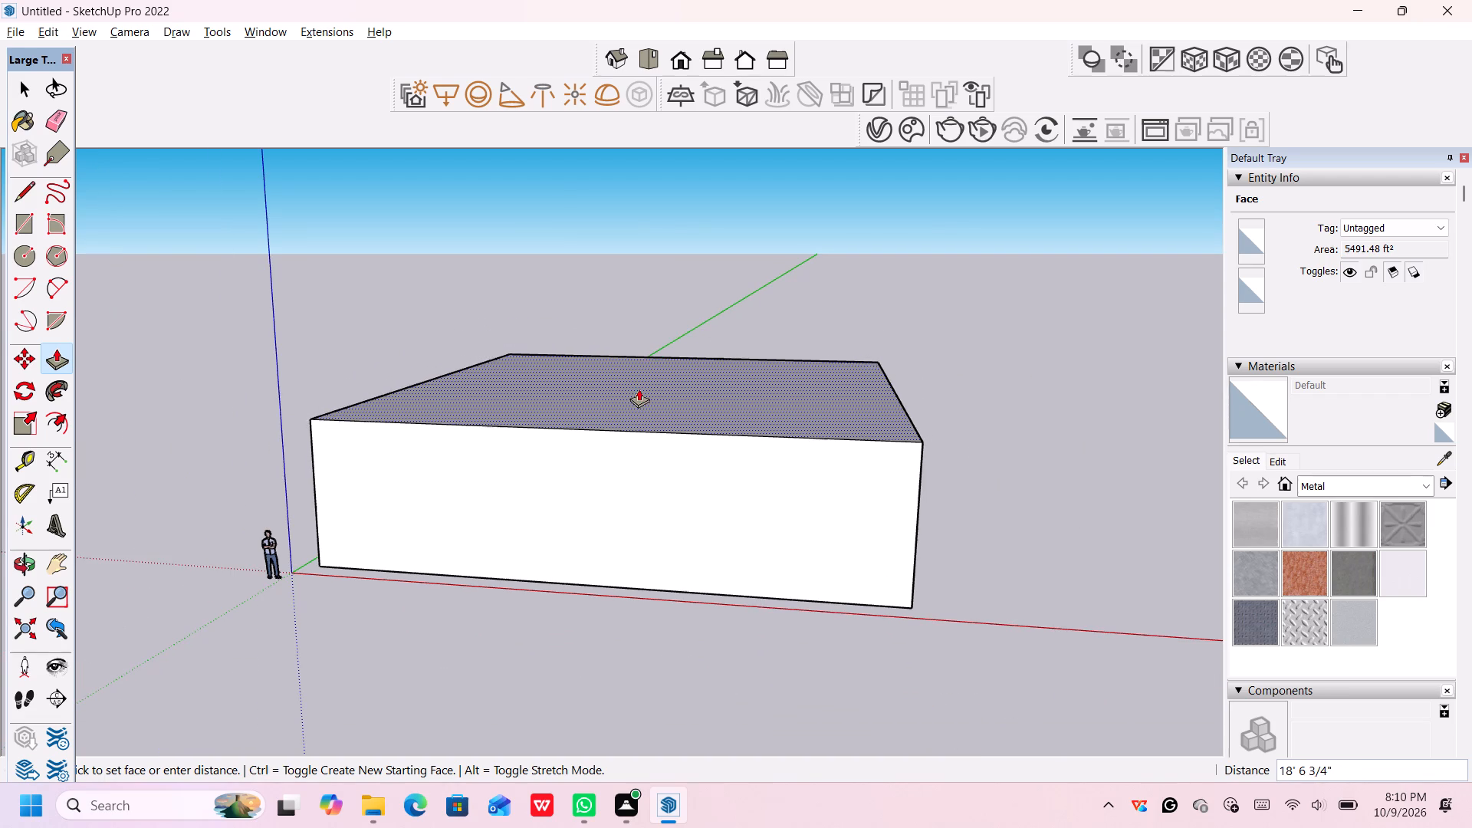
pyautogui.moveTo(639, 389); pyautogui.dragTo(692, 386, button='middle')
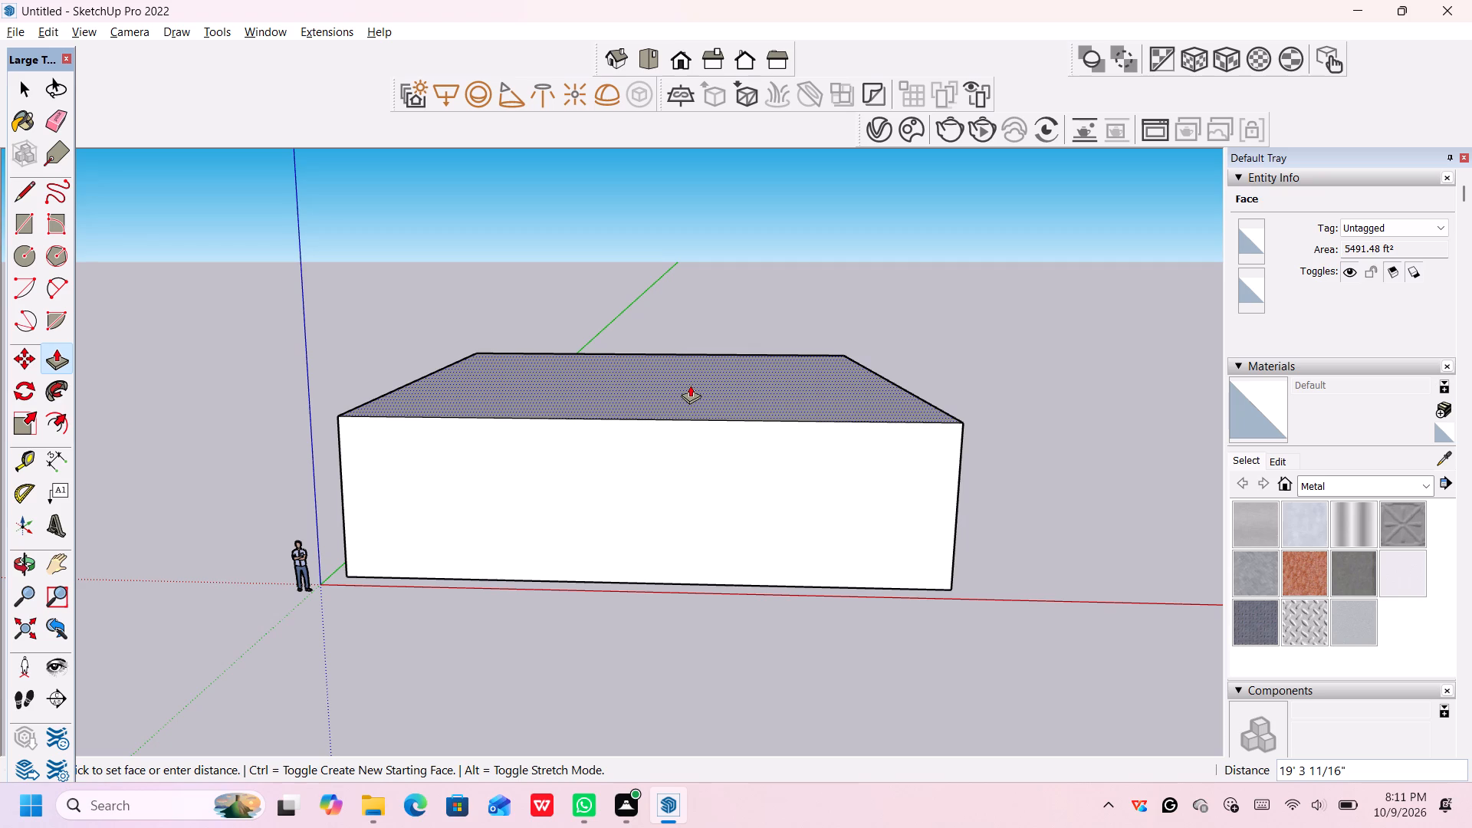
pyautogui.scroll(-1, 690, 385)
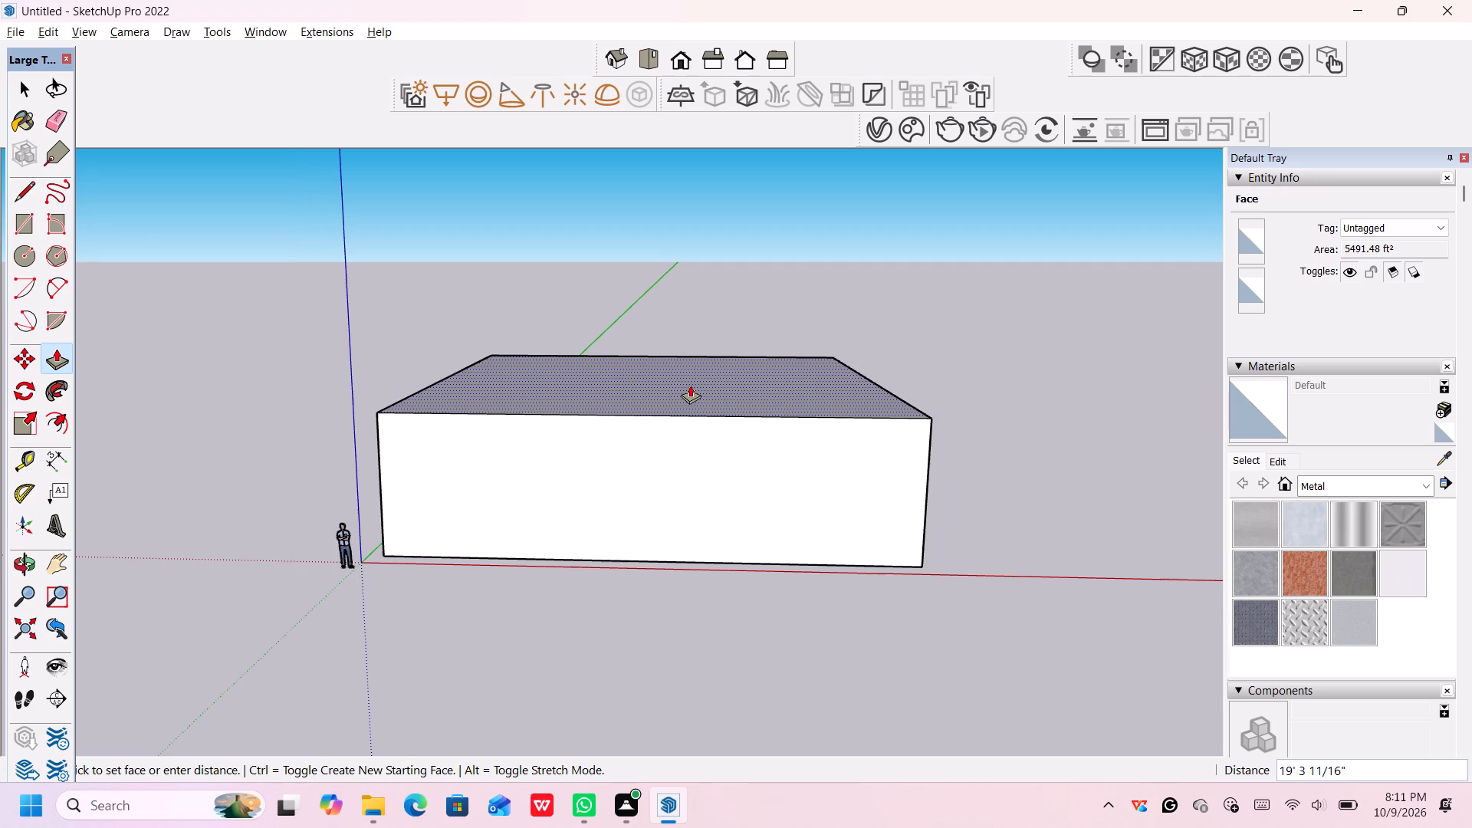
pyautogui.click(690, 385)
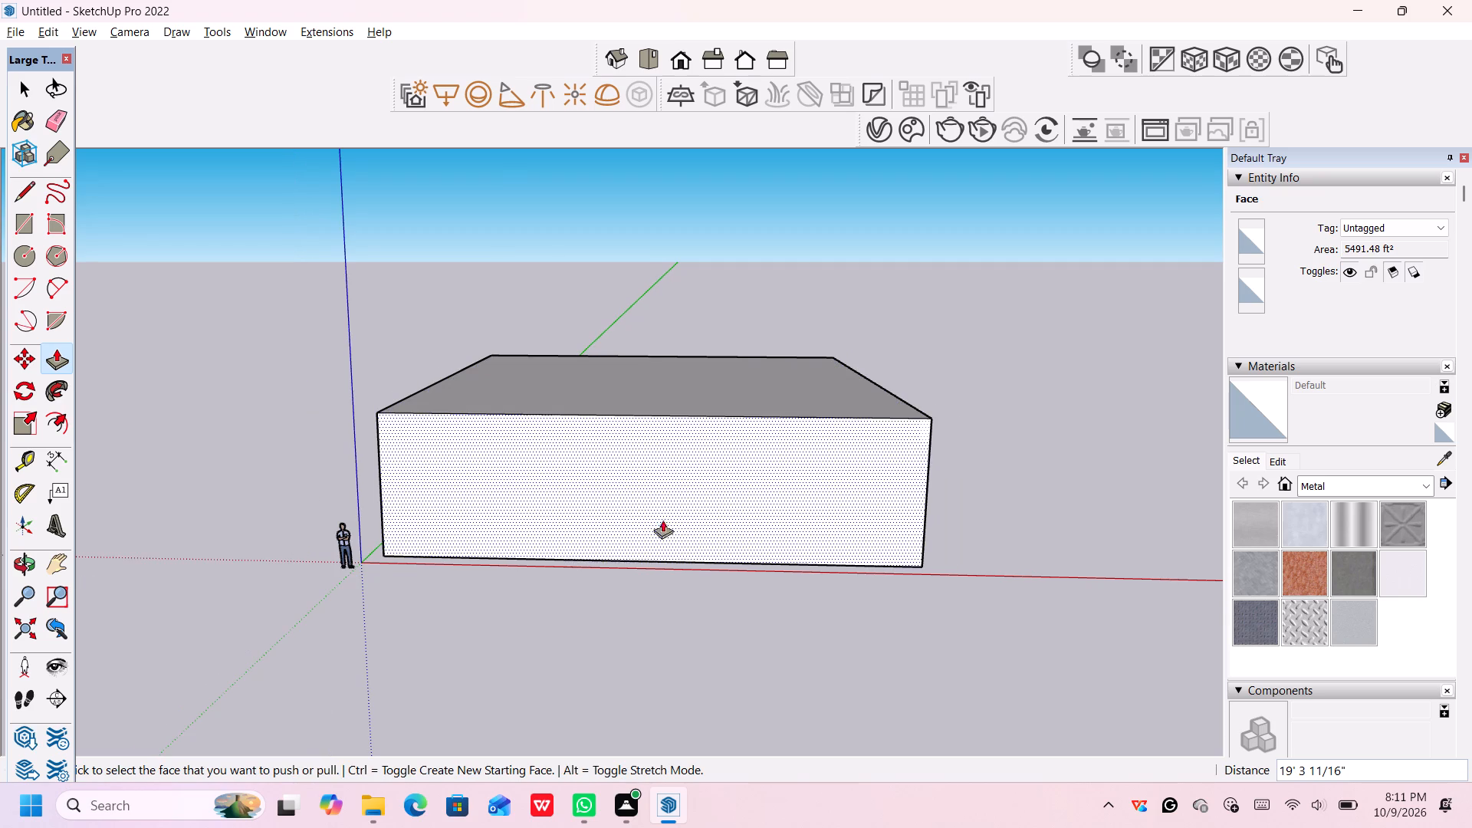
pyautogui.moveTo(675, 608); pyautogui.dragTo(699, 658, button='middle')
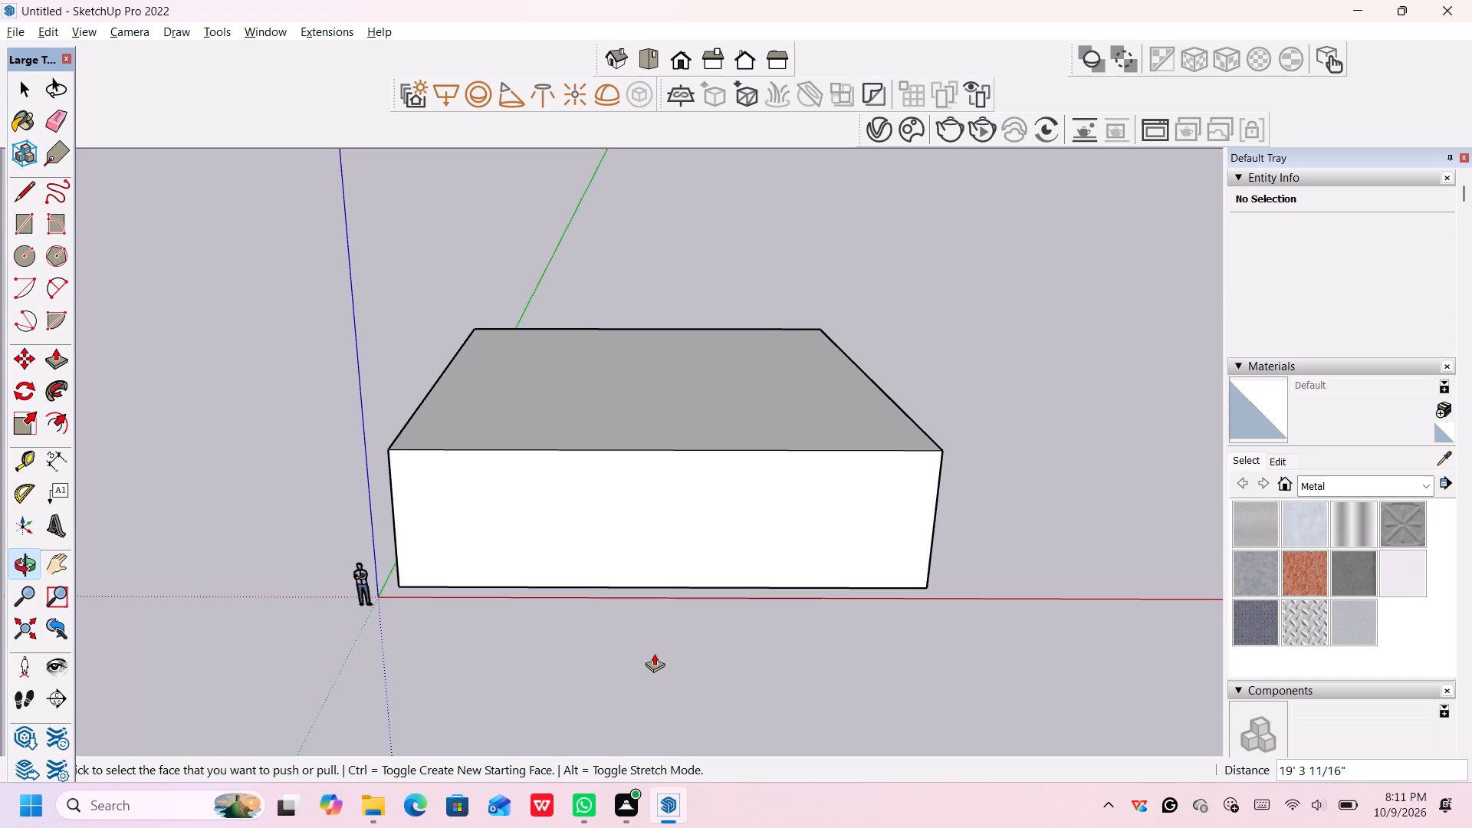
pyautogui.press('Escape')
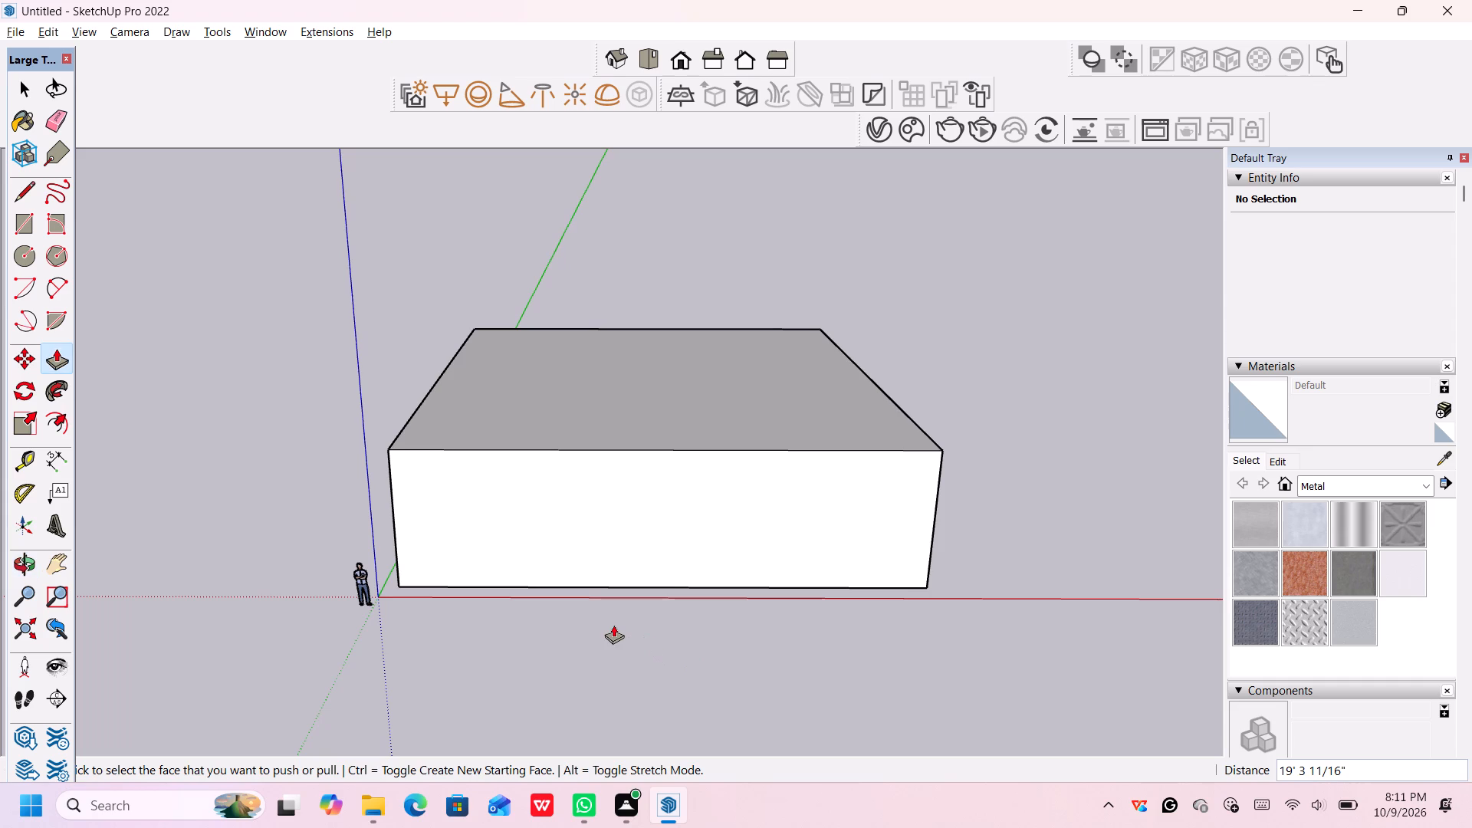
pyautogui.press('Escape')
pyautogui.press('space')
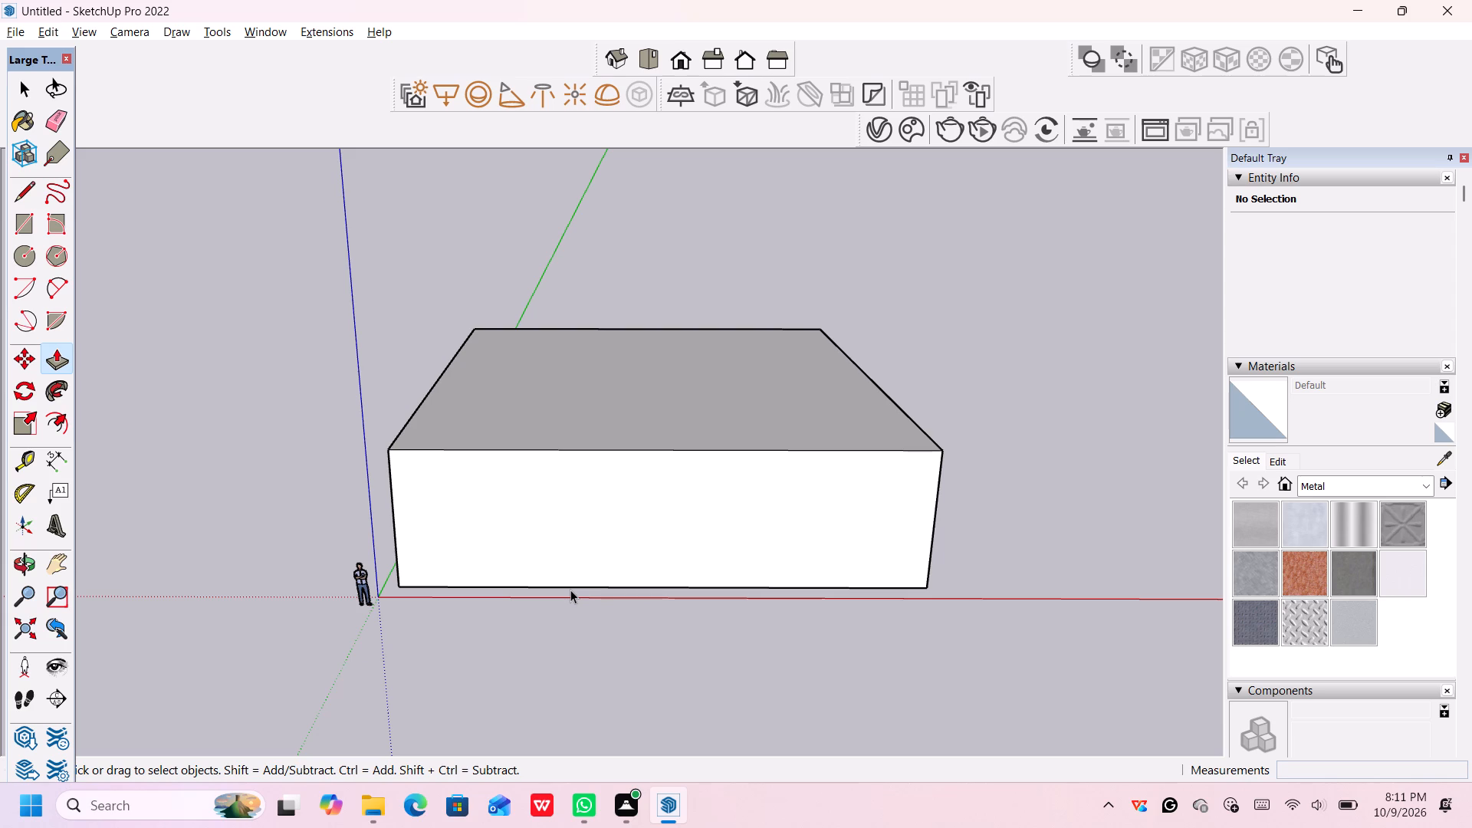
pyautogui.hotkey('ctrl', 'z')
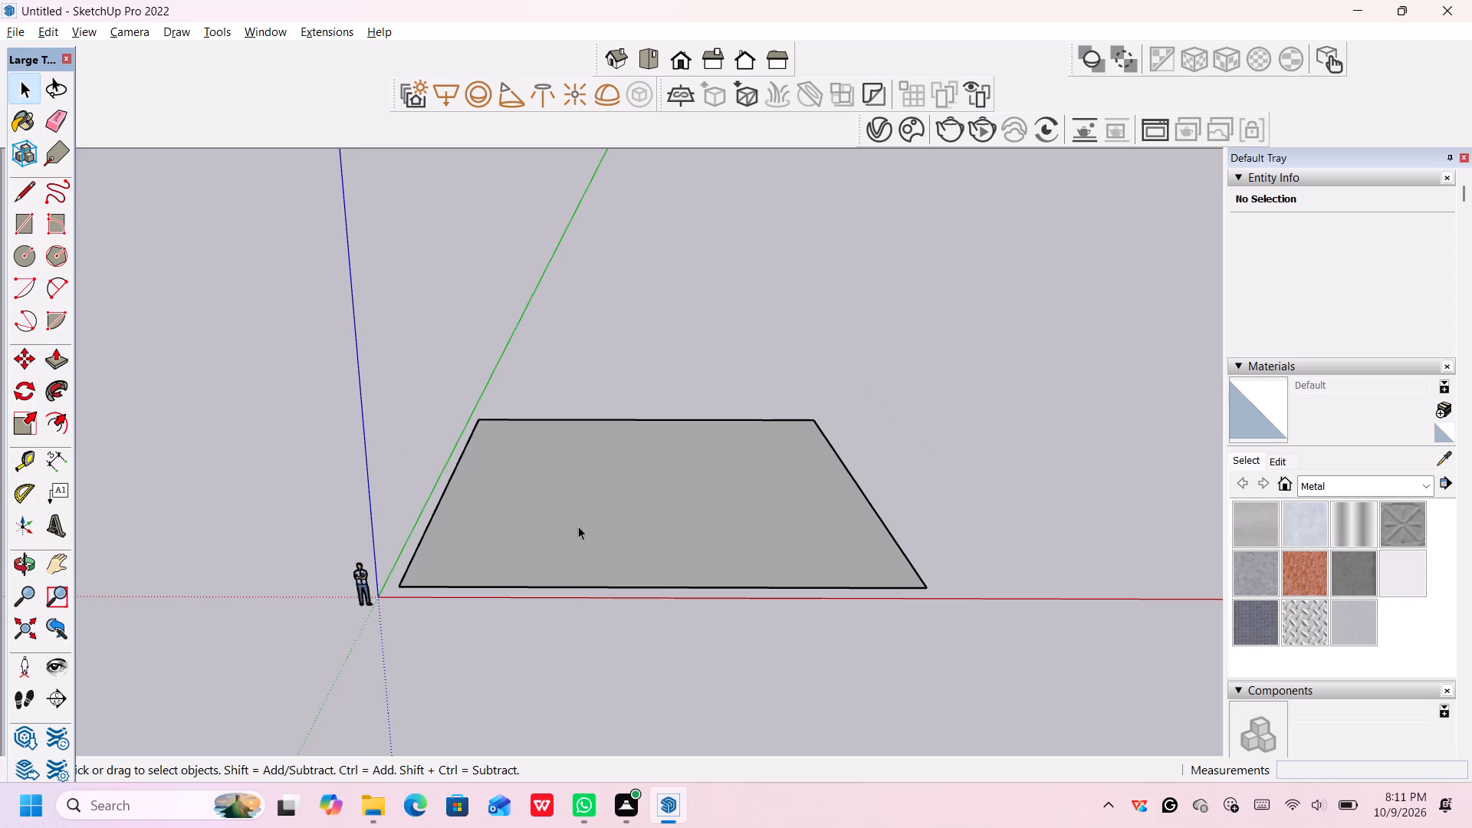
# Push/Pull the footprint rectangle up about 20' 7" to form a box.
pyautogui.press('p')
pyautogui.click(555, 495)
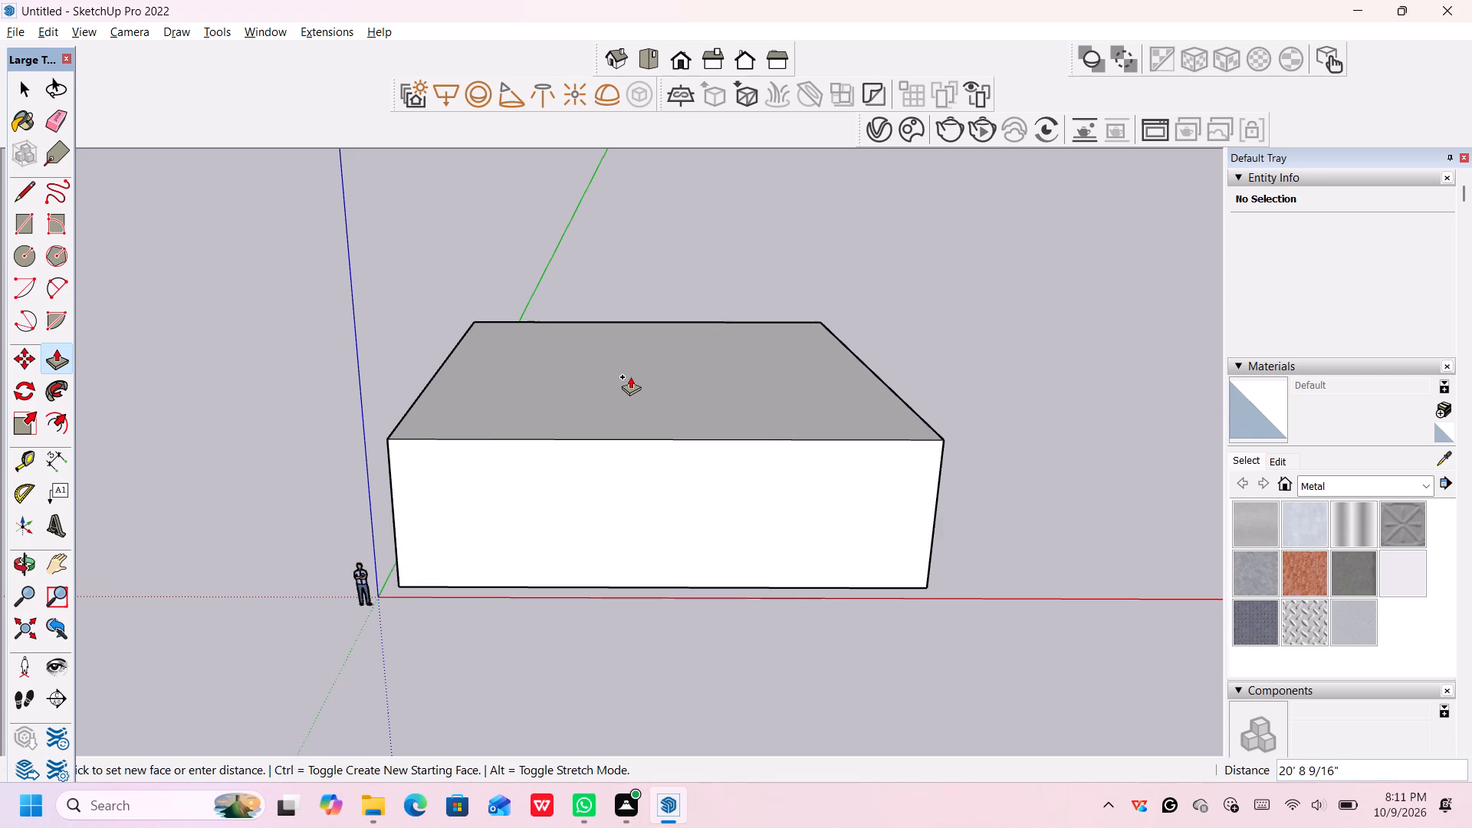
pyautogui.click(630, 376)
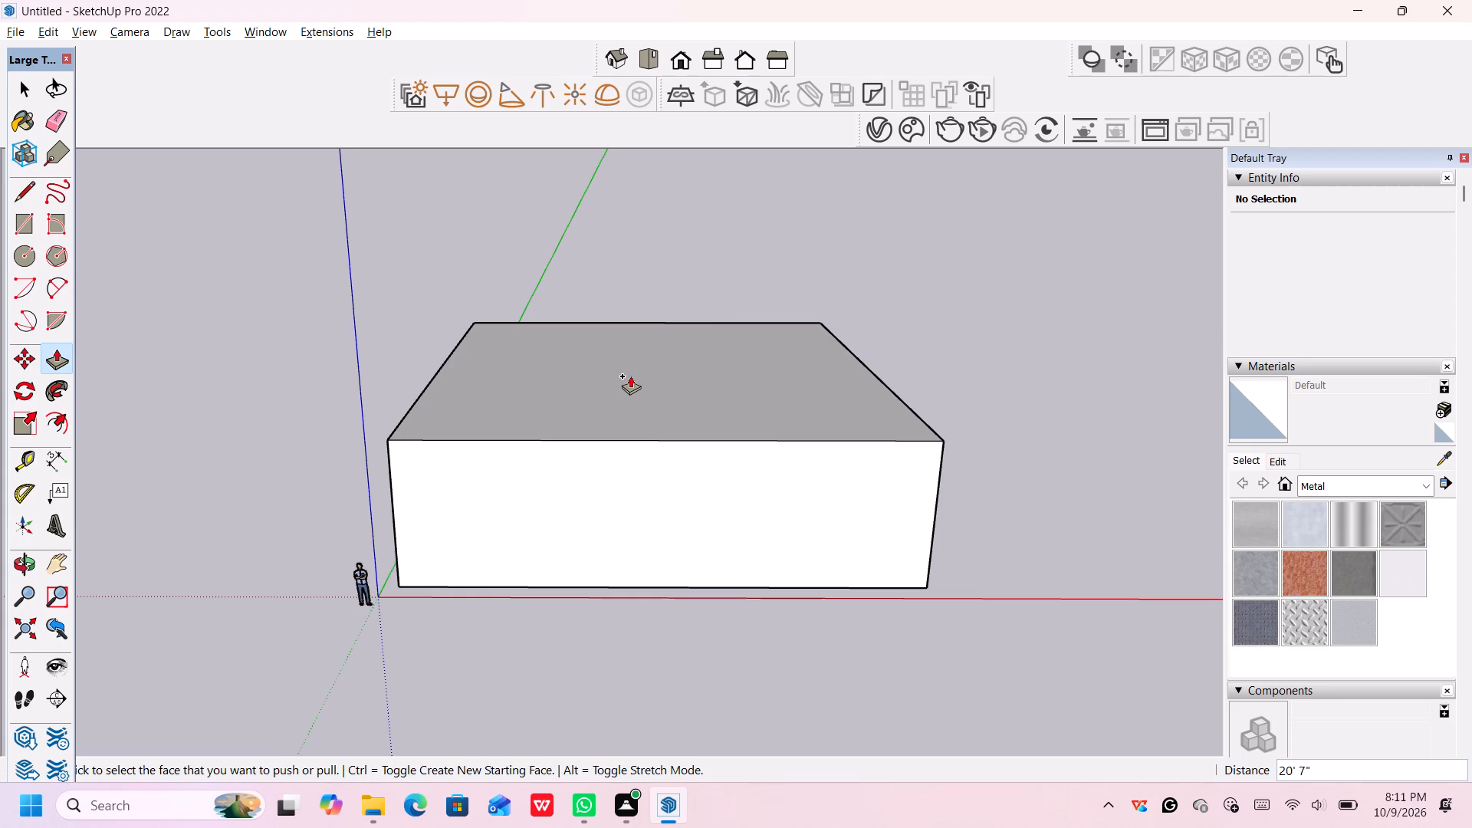
# Push/Pull the box's top face up by about another 37' 6" to make the building mass taller.
pyautogui.scroll(2, 630, 376)
pyautogui.scroll(-1, 630, 376)
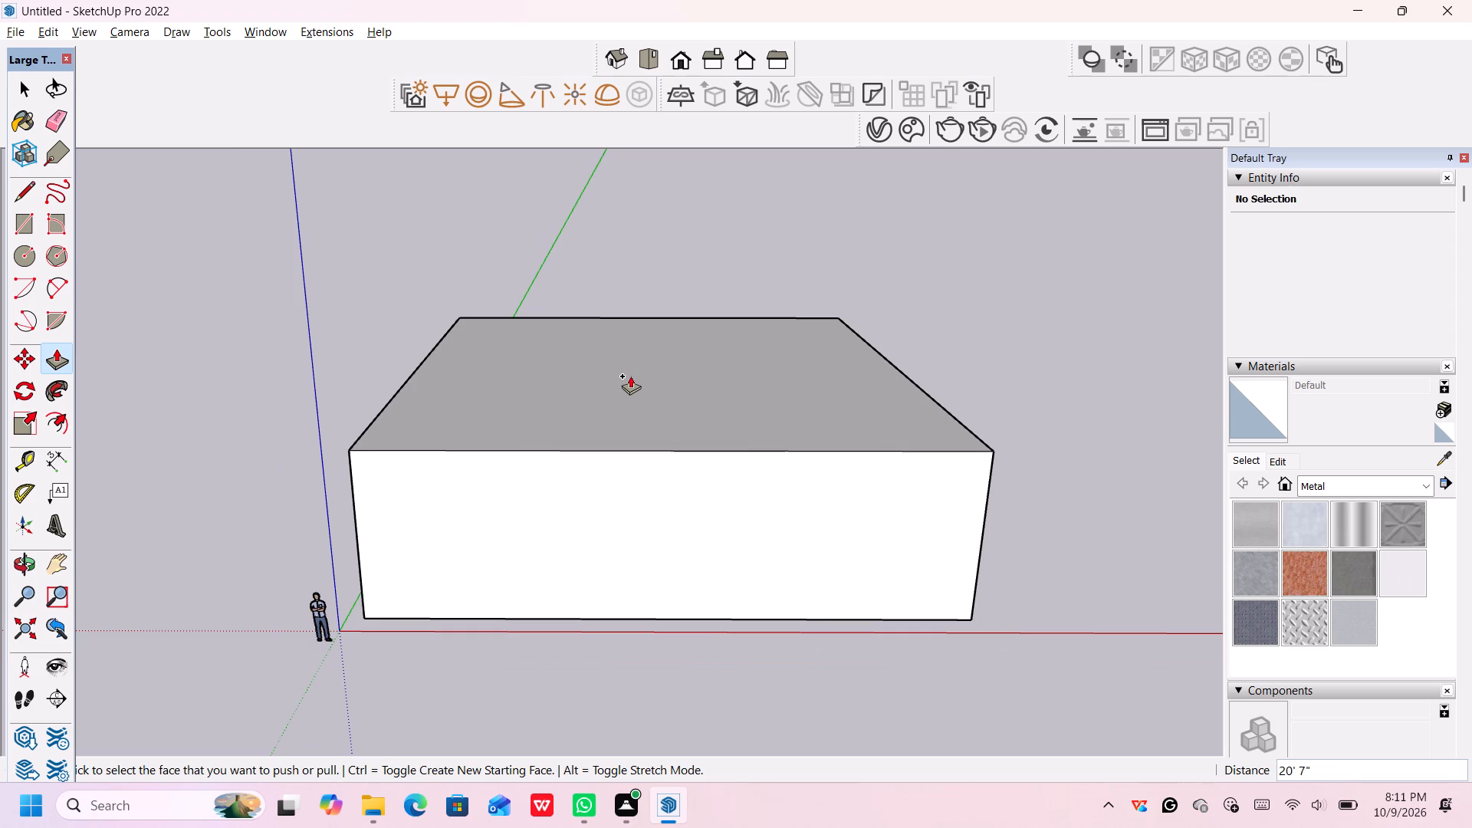
pyautogui.scroll(-1, 630, 376)
pyautogui.scroll(2, 630, 376)
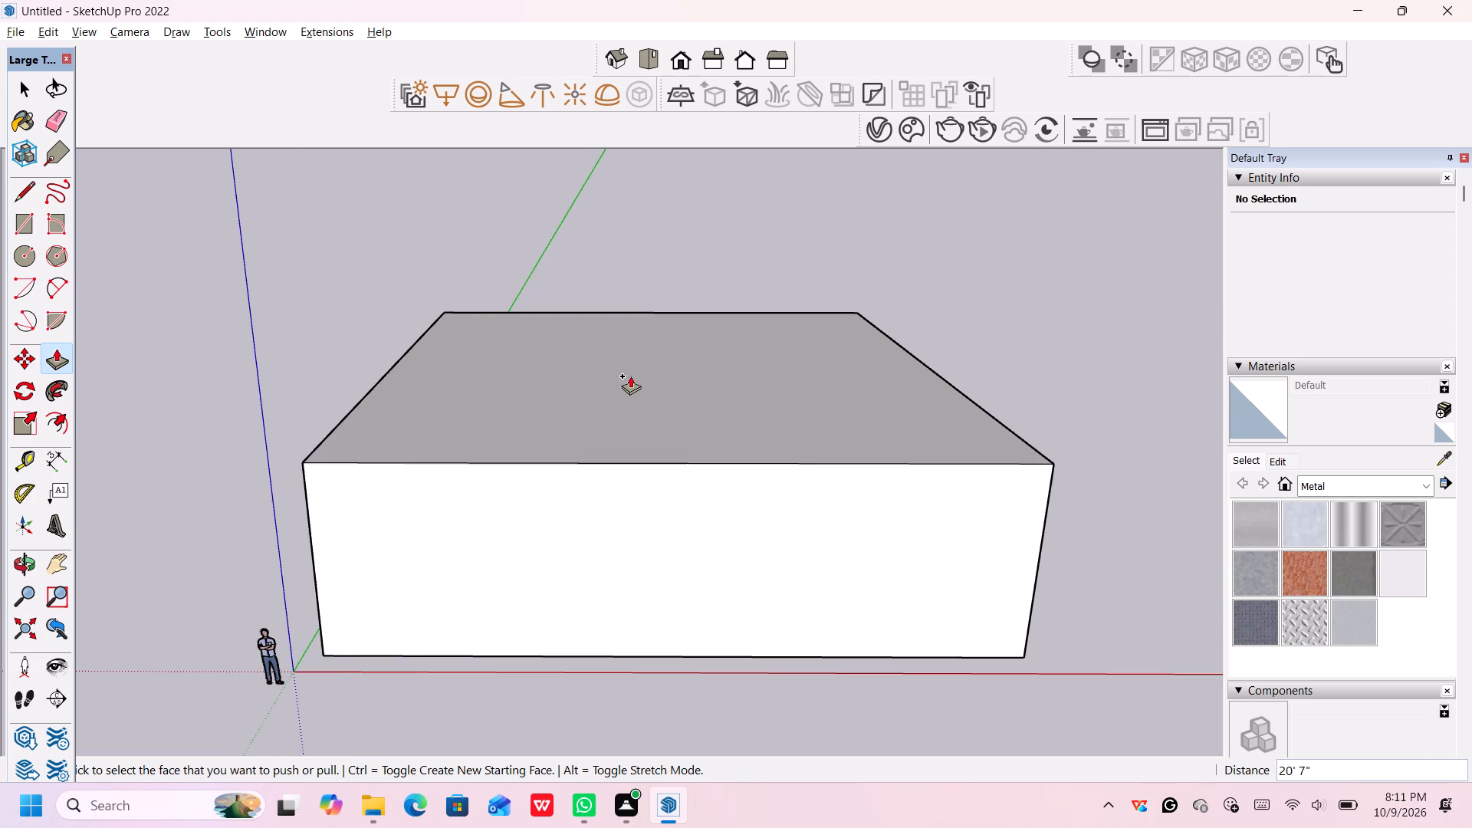
pyautogui.scroll(-1, 630, 376)
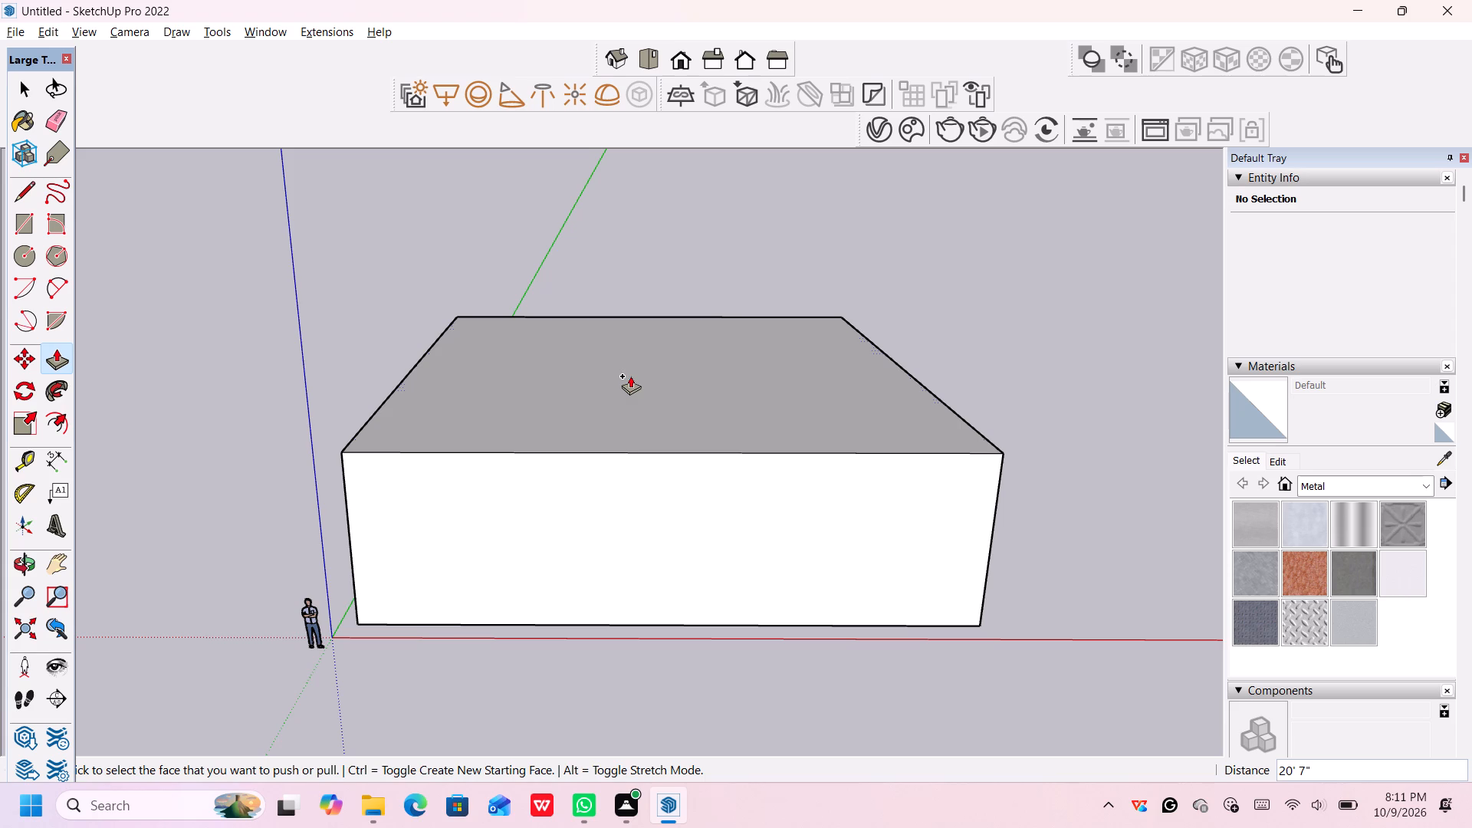
pyautogui.moveTo(602, 377); pyautogui.dragTo(614, 421, button='middle')
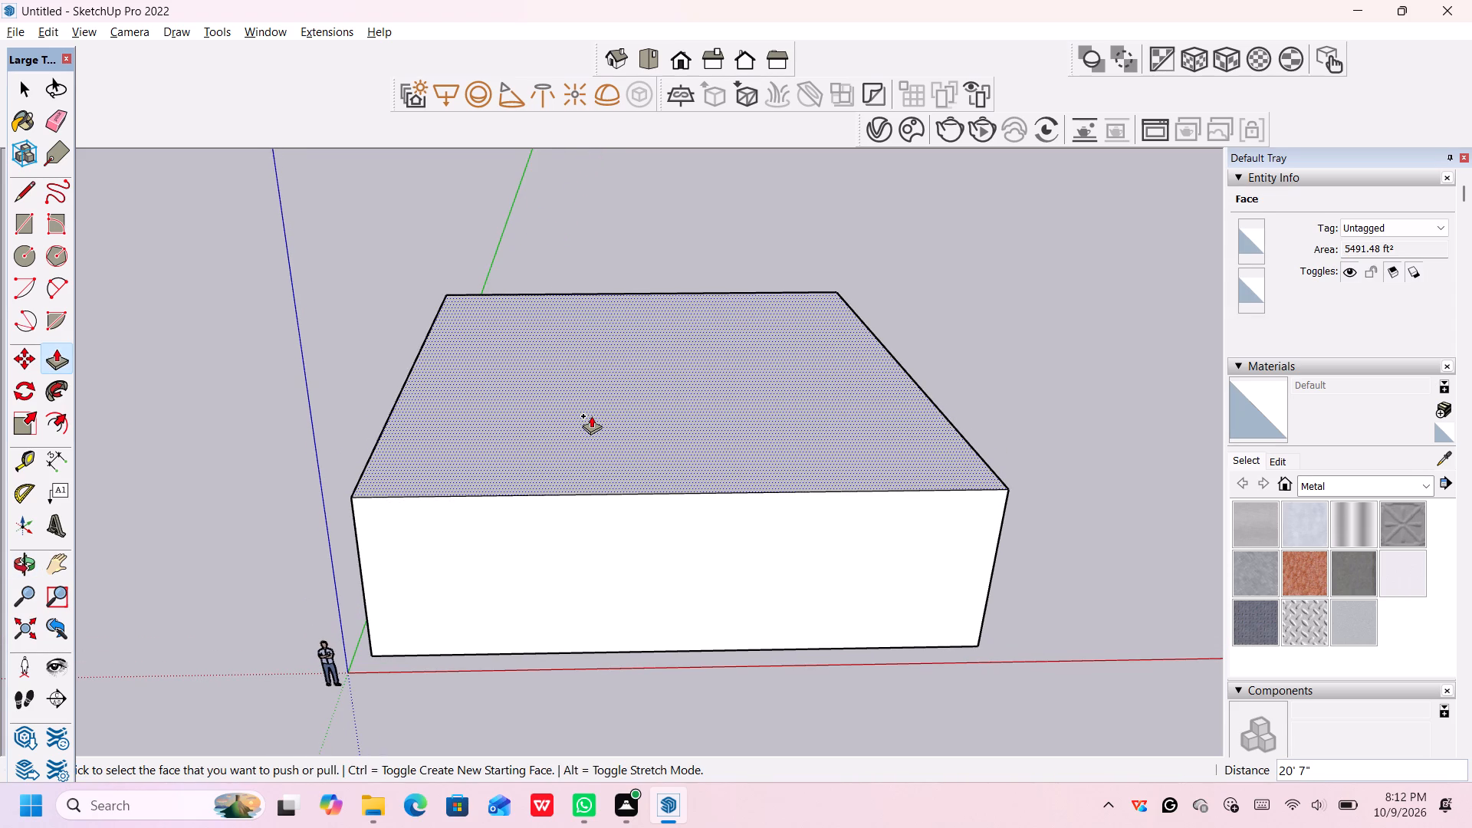
pyautogui.press('Escape')
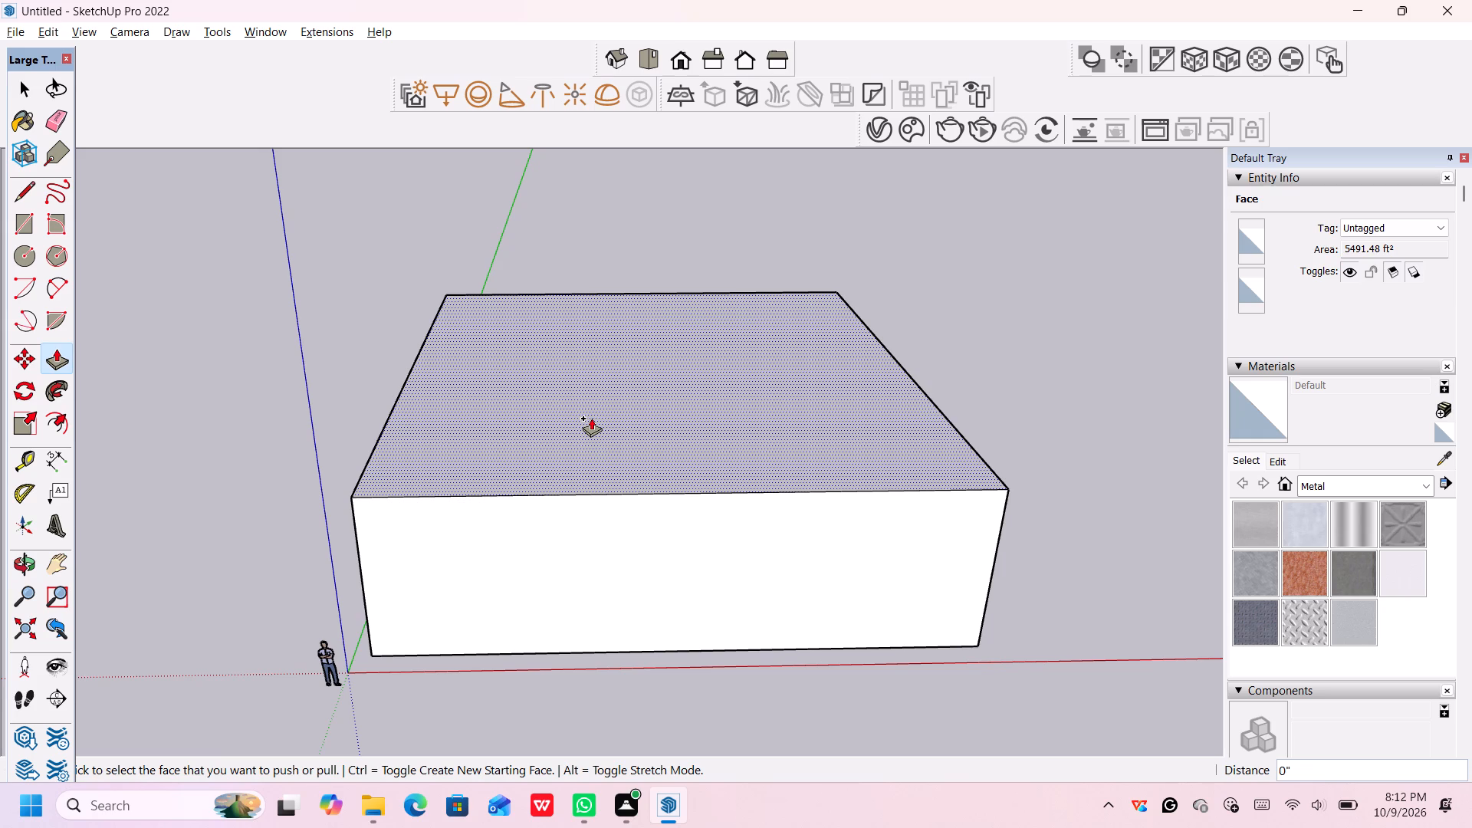
pyautogui.click(591, 418)
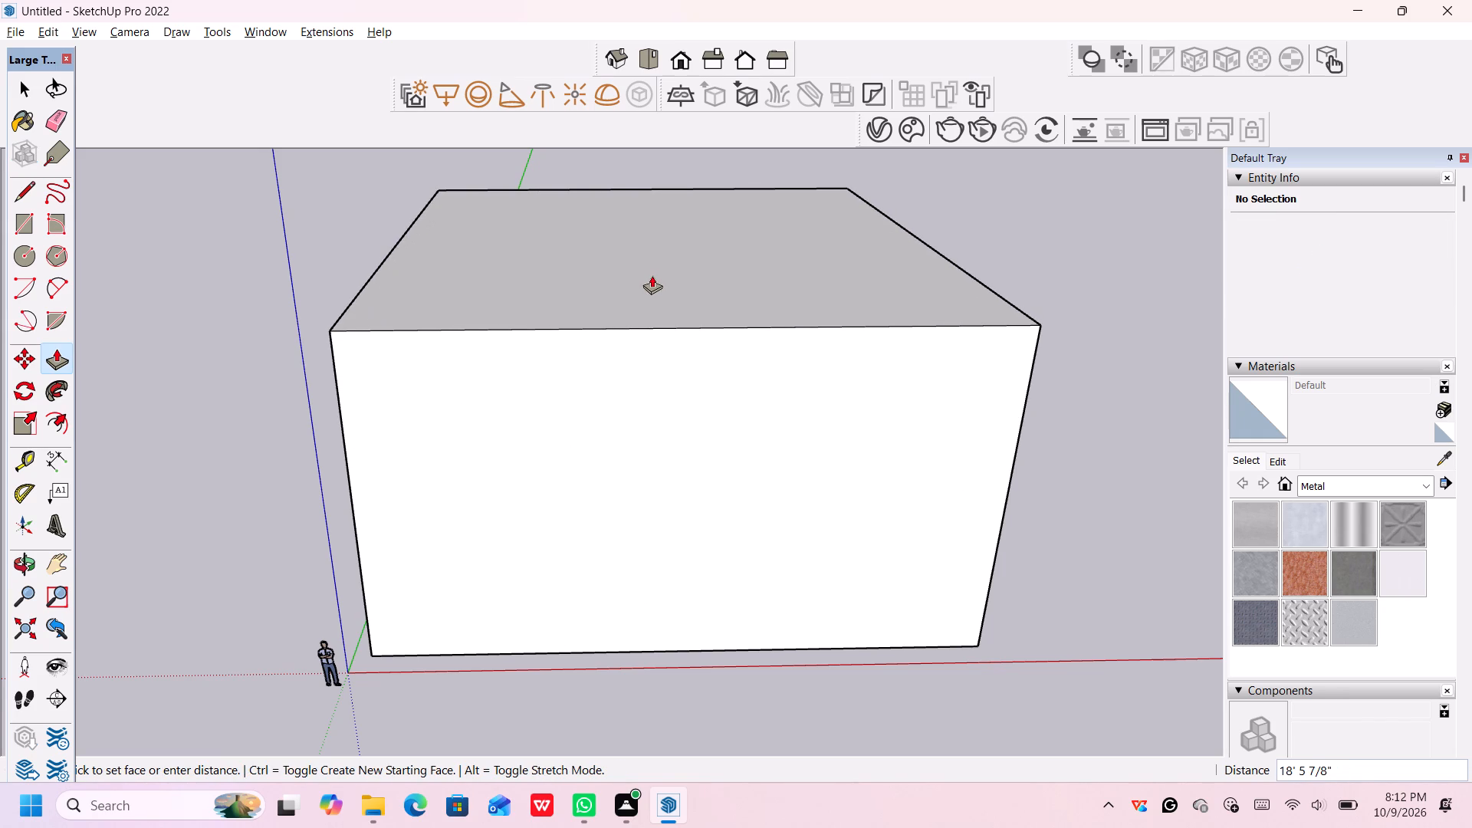
pyautogui.scroll(-4, 650, 276)
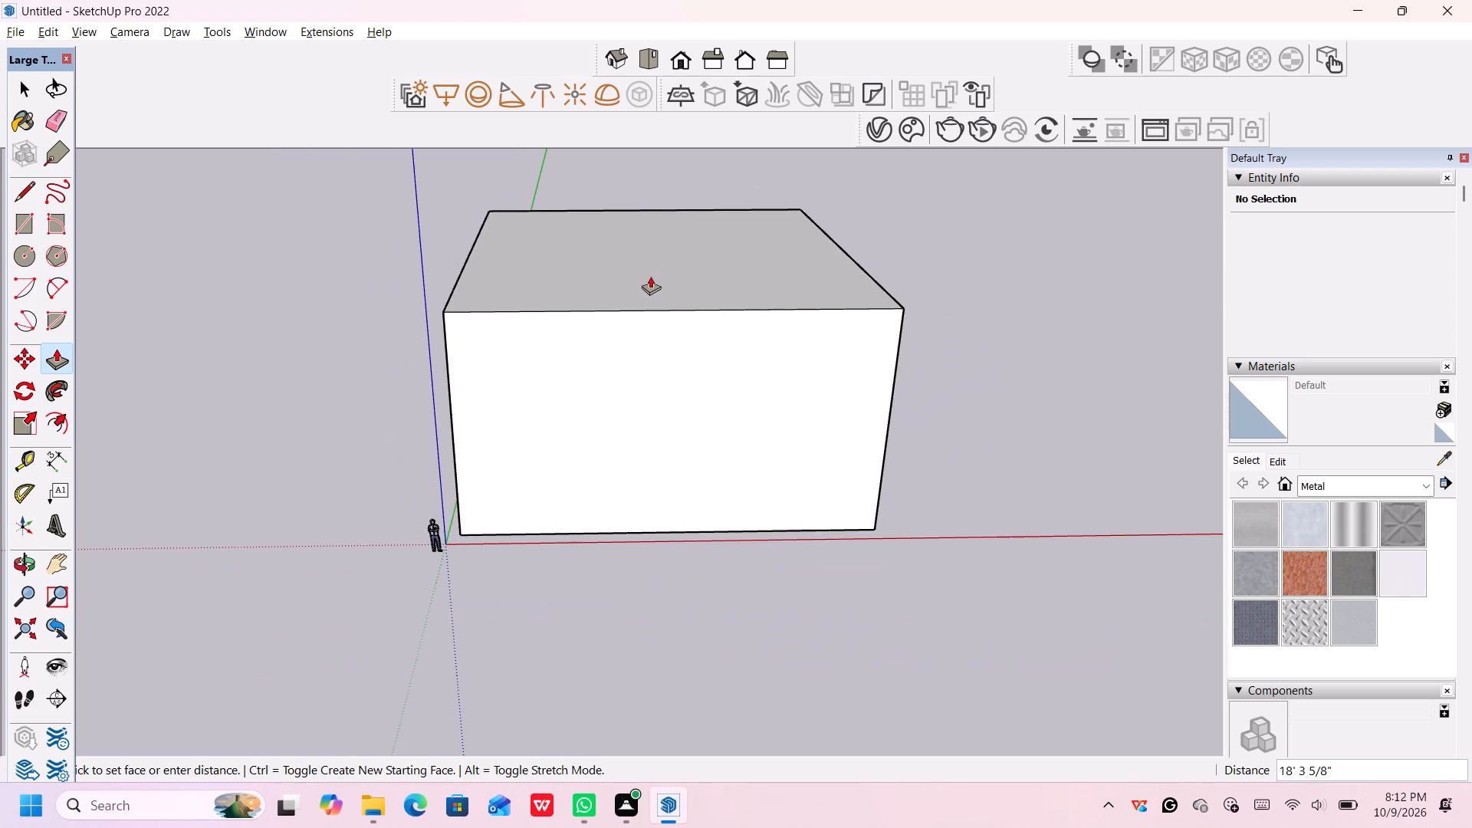
pyautogui.moveTo(650, 278); pyautogui.dragTo(652, 227, button='middle')
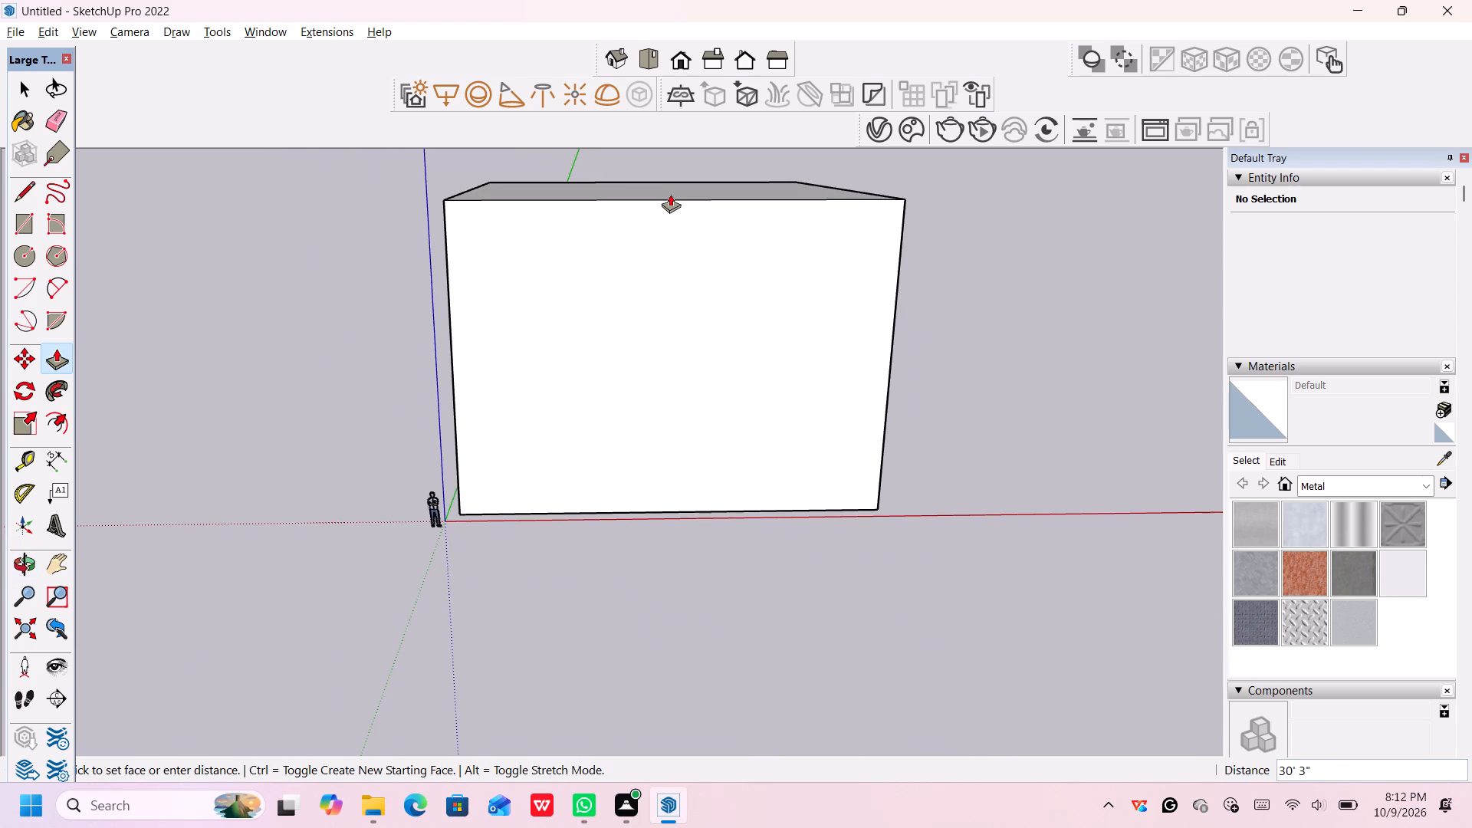
pyautogui.scroll(-4, 670, 194)
pyautogui.moveTo(670, 195); pyautogui.dragTo(639, 271, button='middle')
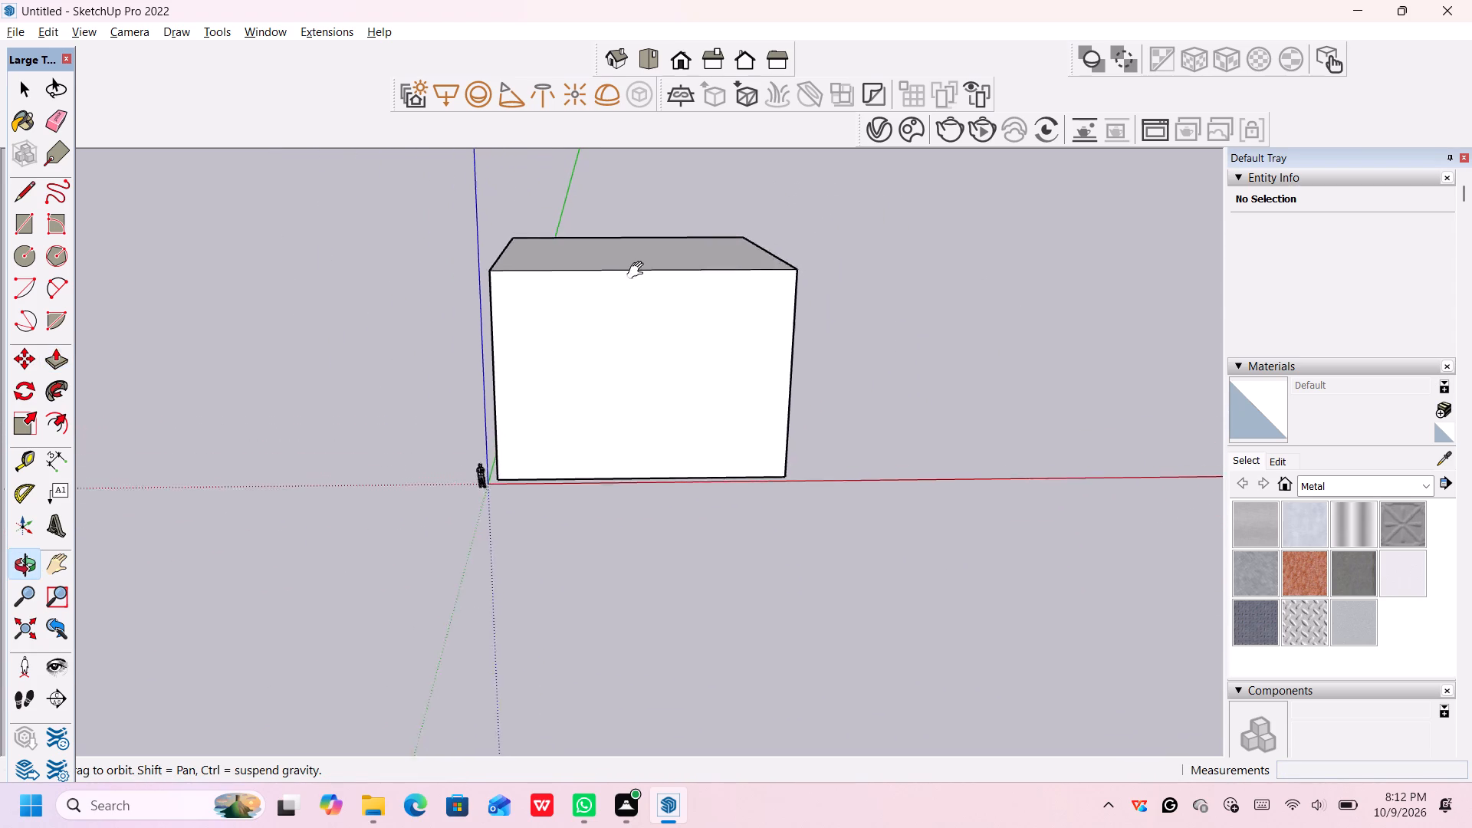
pyautogui.moveTo(639, 271); pyautogui.dragTo(628, 449, button='middle')
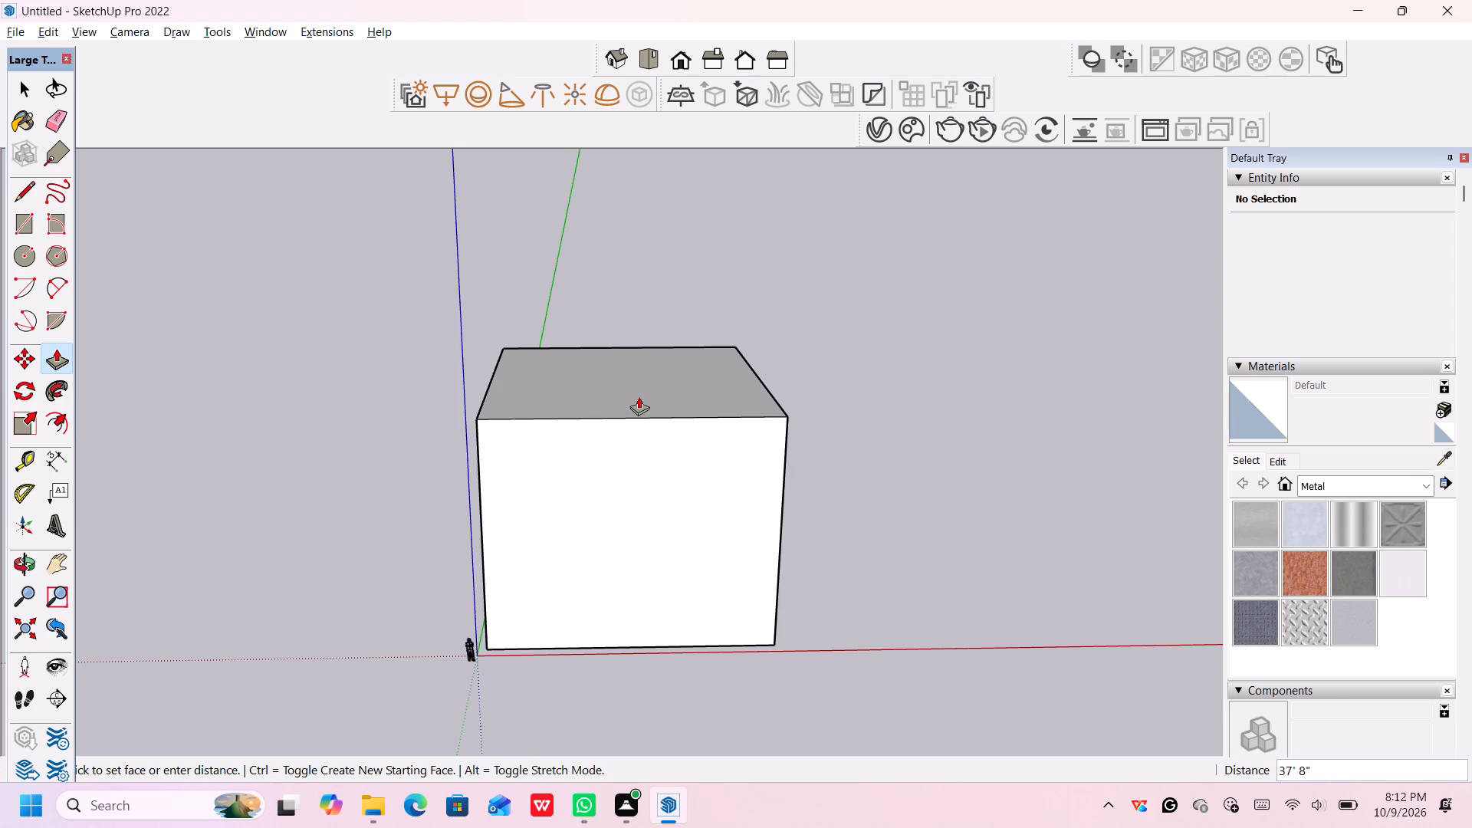
pyautogui.click(639, 396)
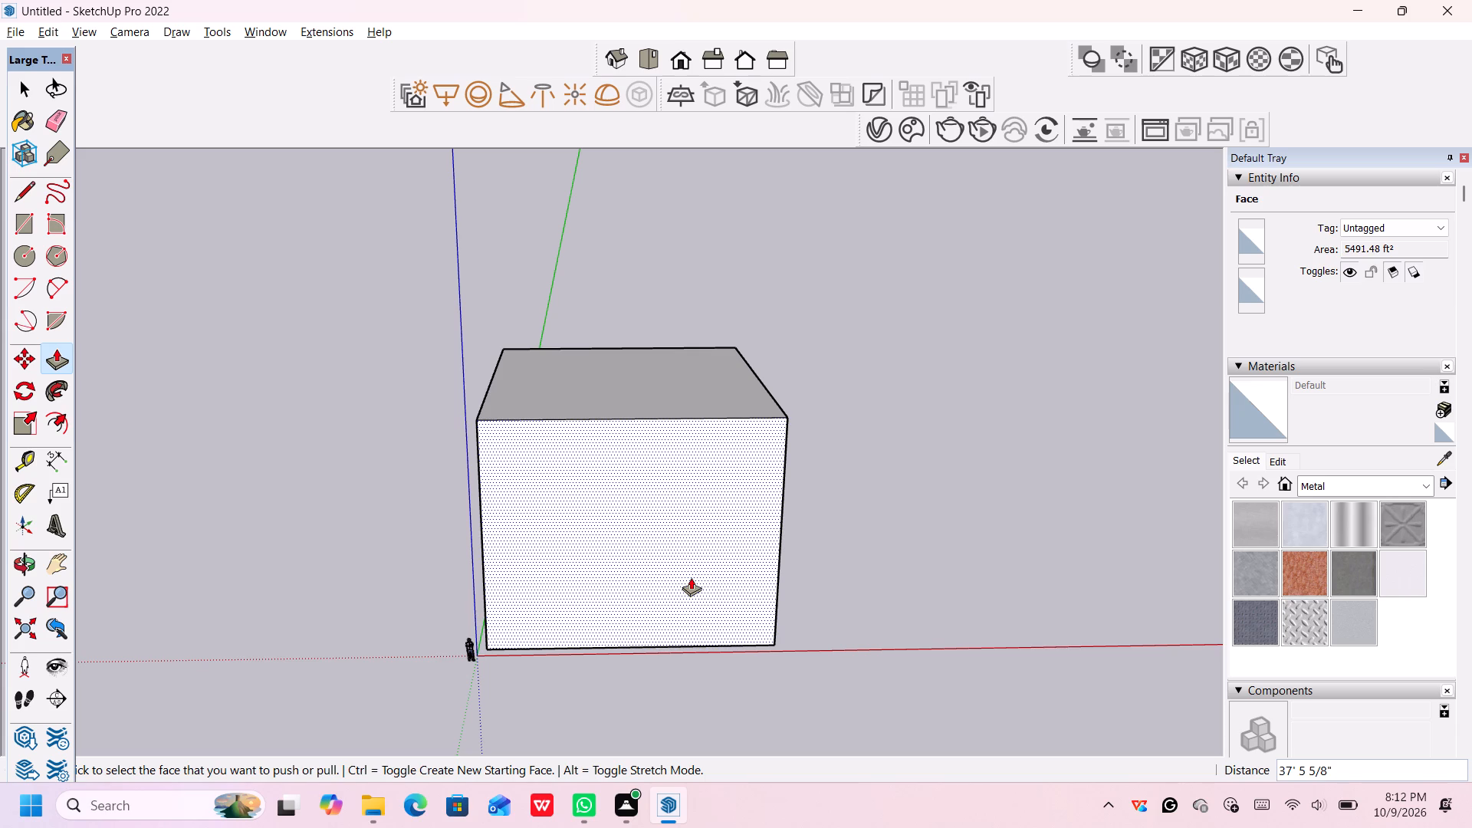
# Undo both box extrusions back to the flat footprint rectangle.
pyautogui.hotkey('ctrl', 'z')
pyautogui.hotkey('ctrl', 'z')
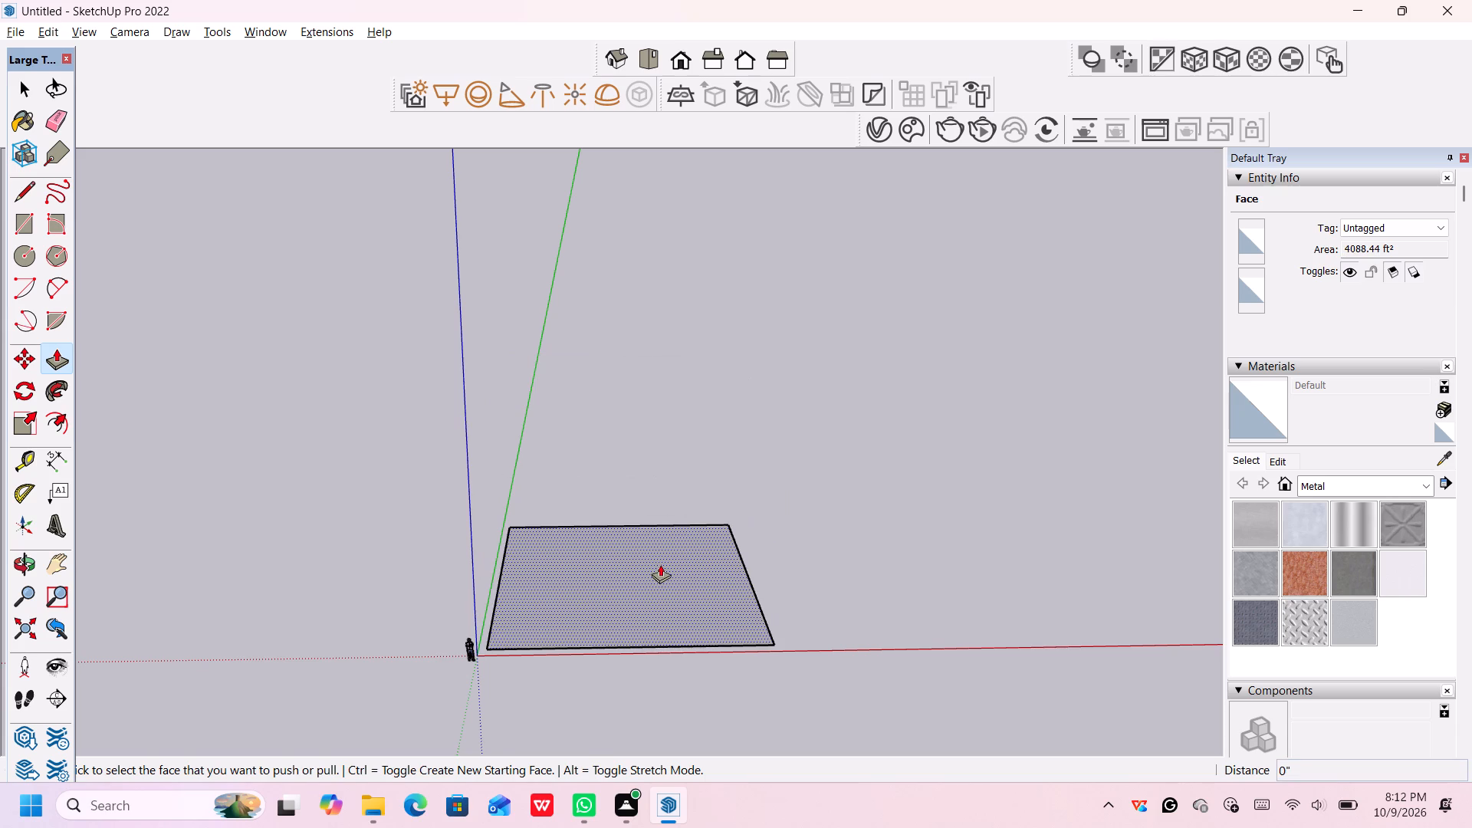
# Push/Pull the footprint rectangle up 60' to form the building mass.
pyautogui.click(660, 564)
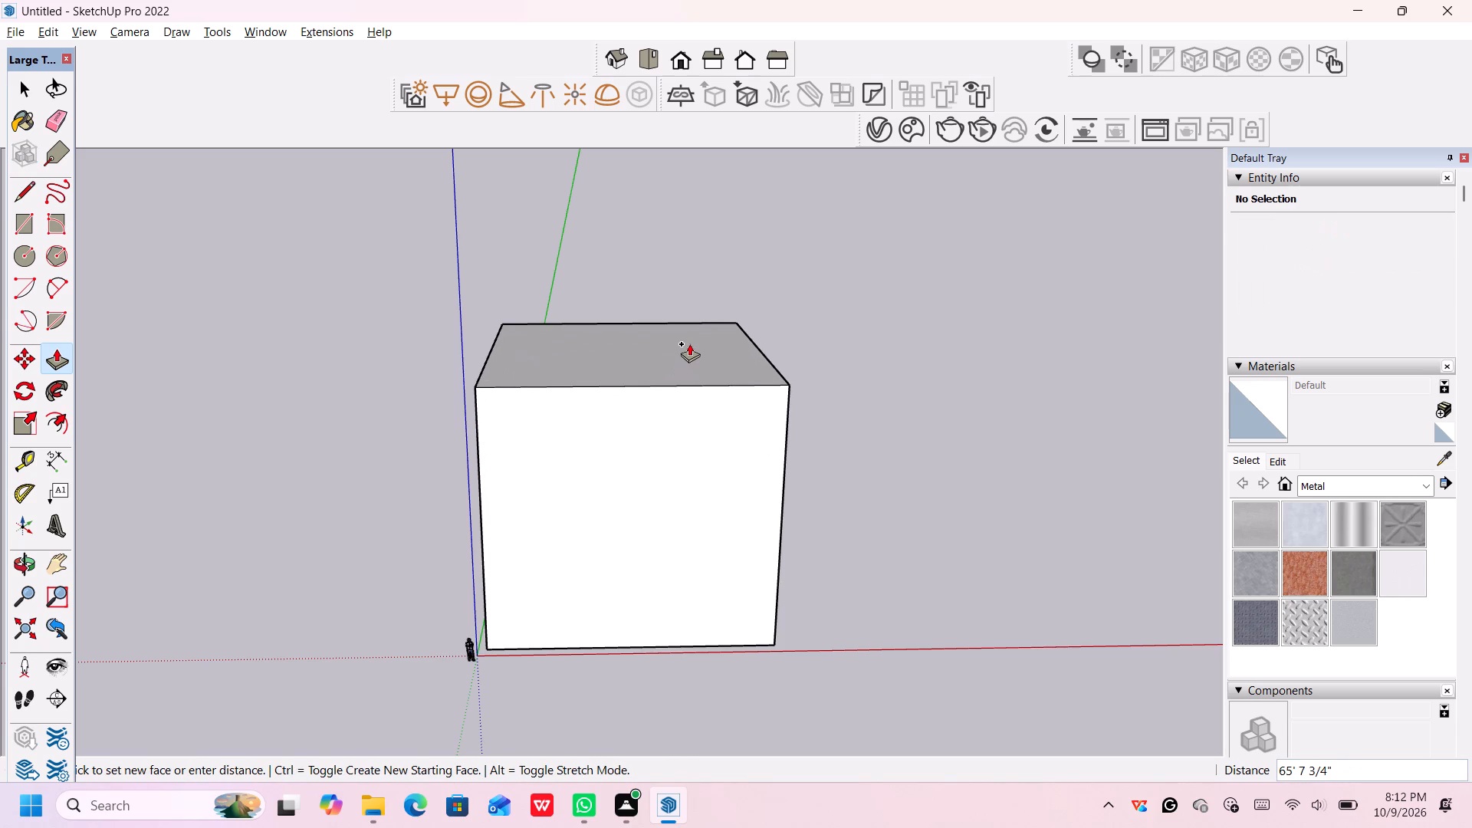
pyautogui.scroll(1, 689, 343)
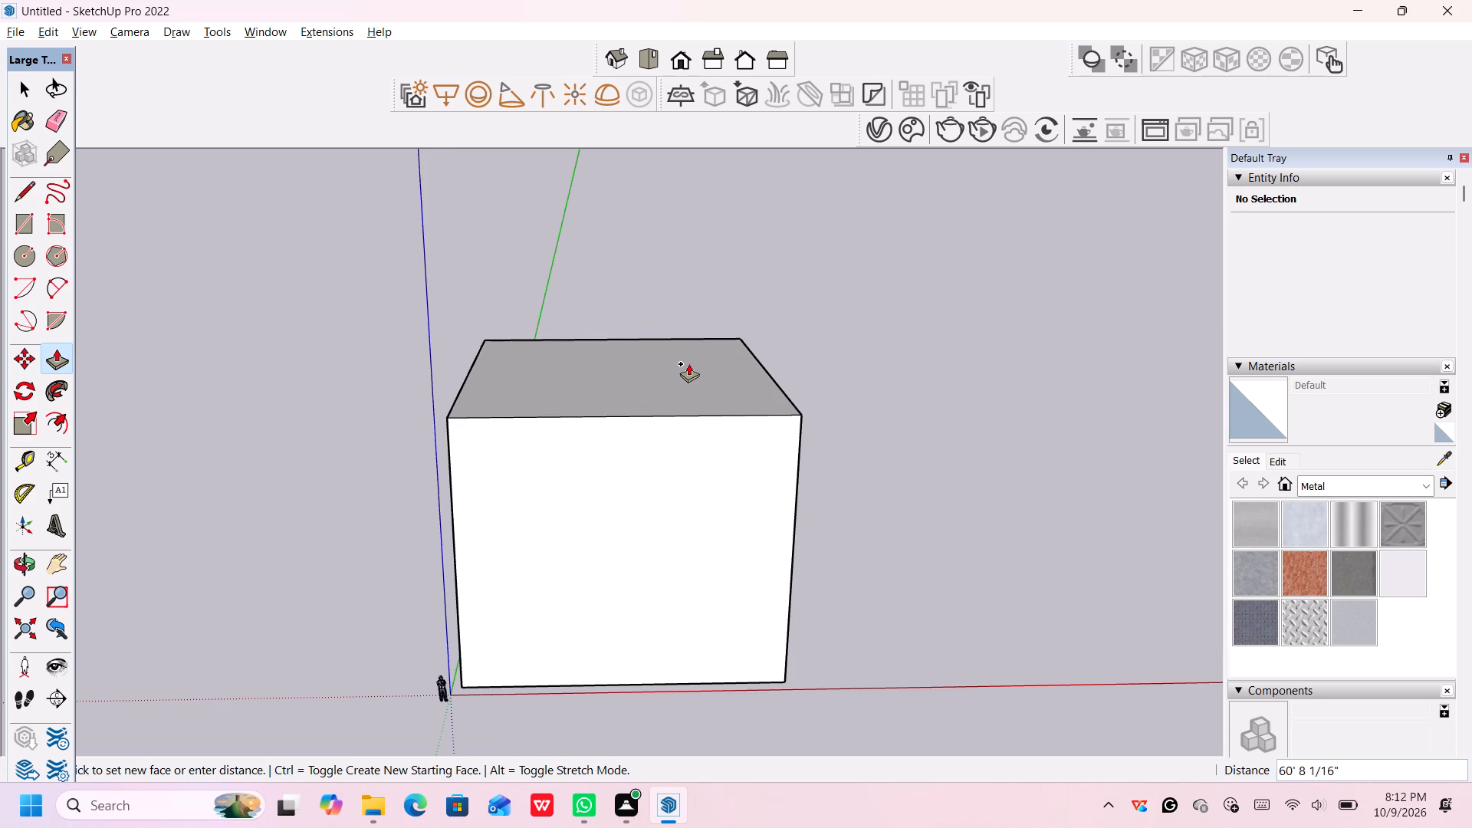
pyautogui.scroll(2, 688, 363)
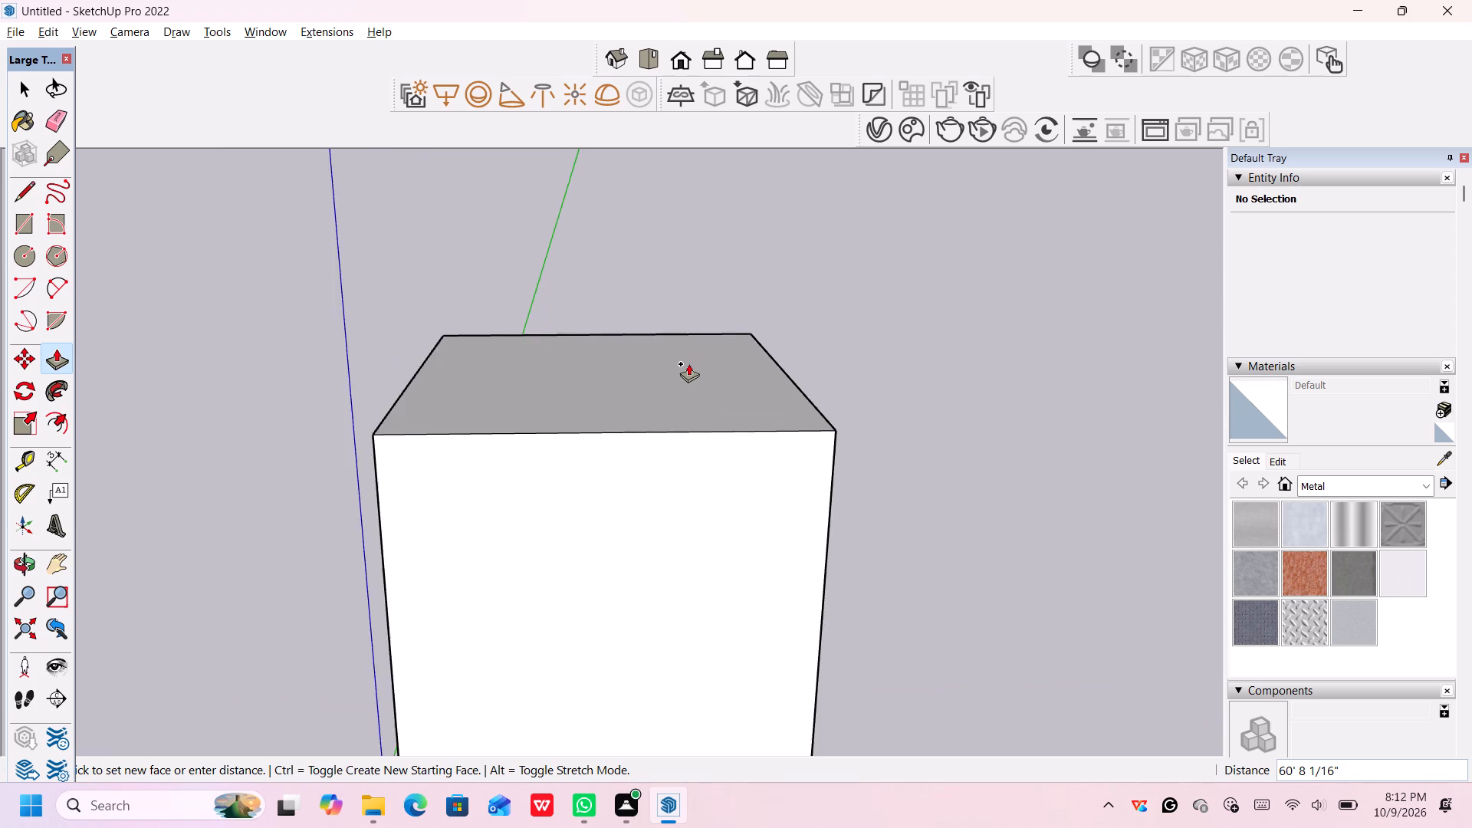
pyautogui.scroll(-1, 688, 363)
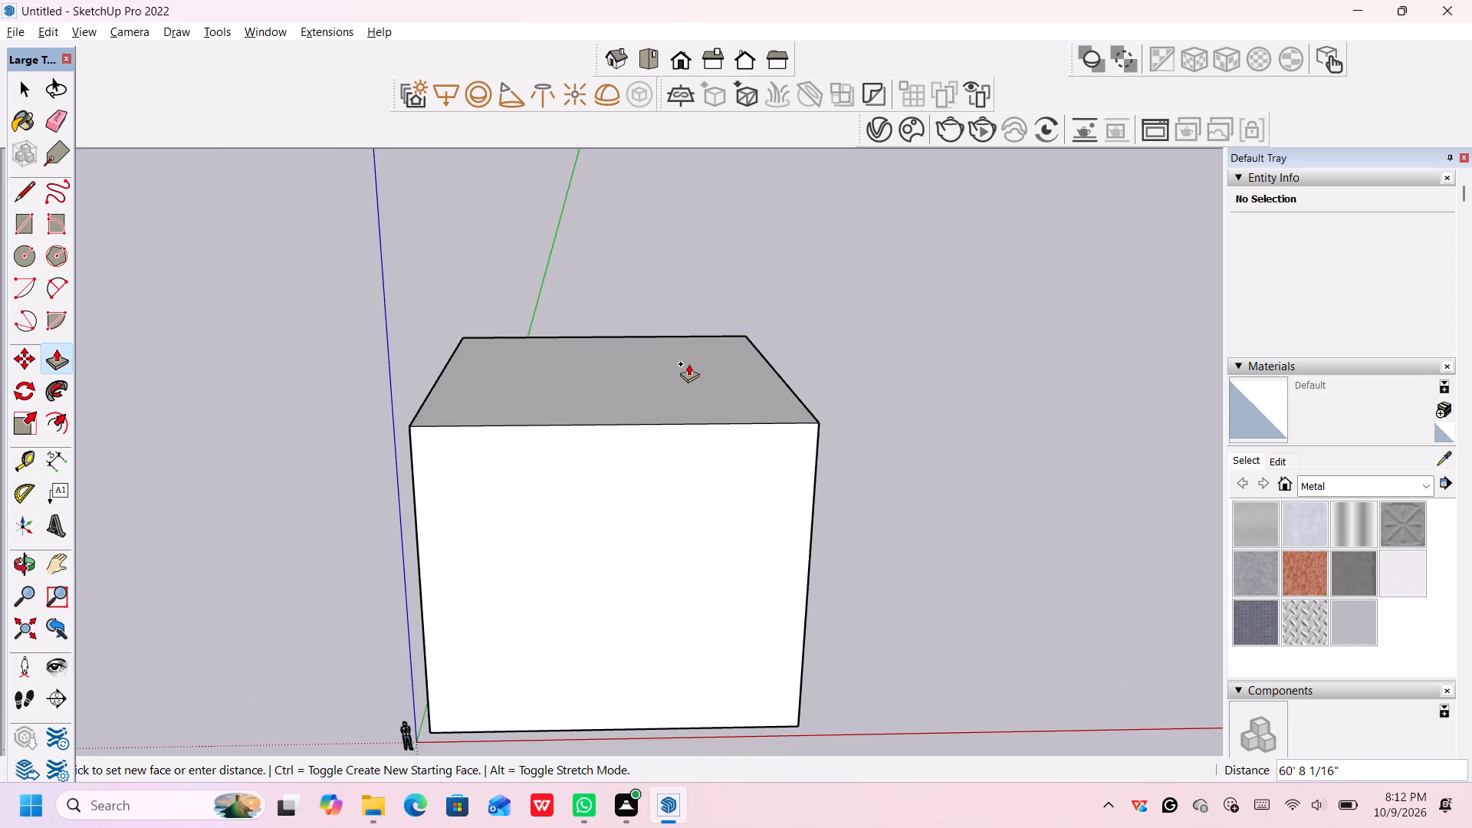
pyautogui.press('3')
pyautogui.press('BackSpace')
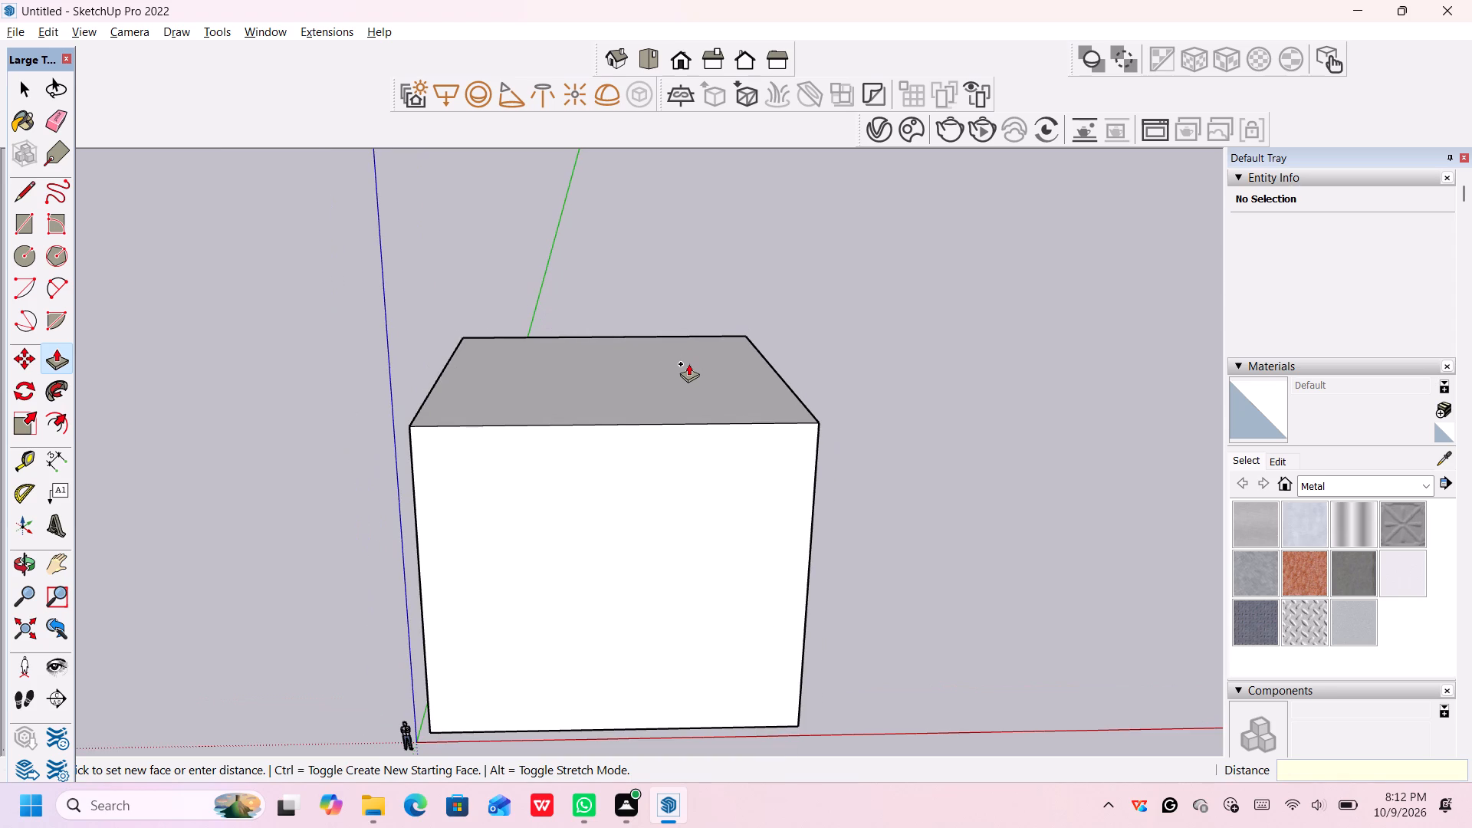
pyautogui.write("60'")
pyautogui.press('Return')
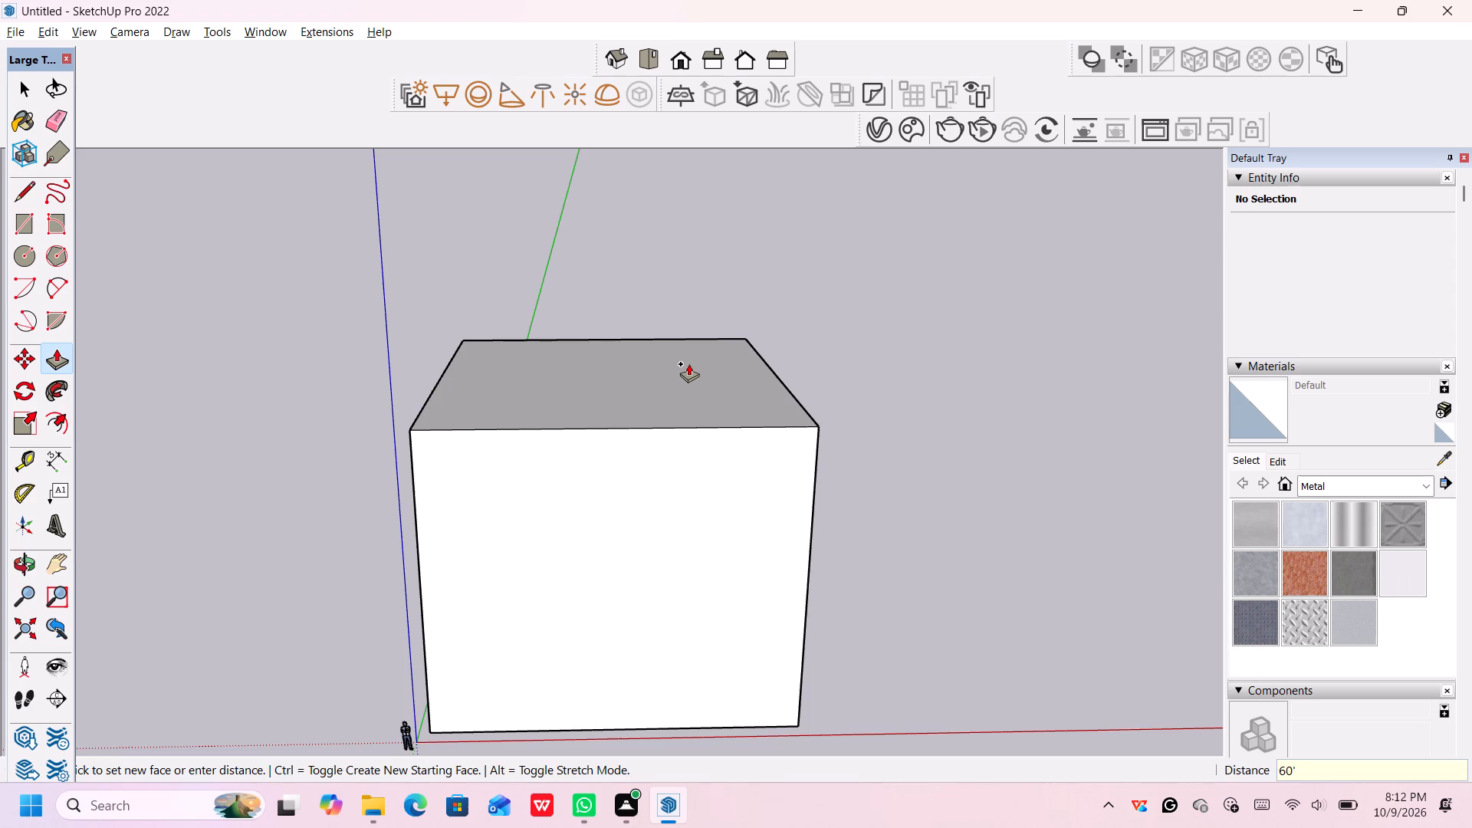
pyautogui.press('Escape')
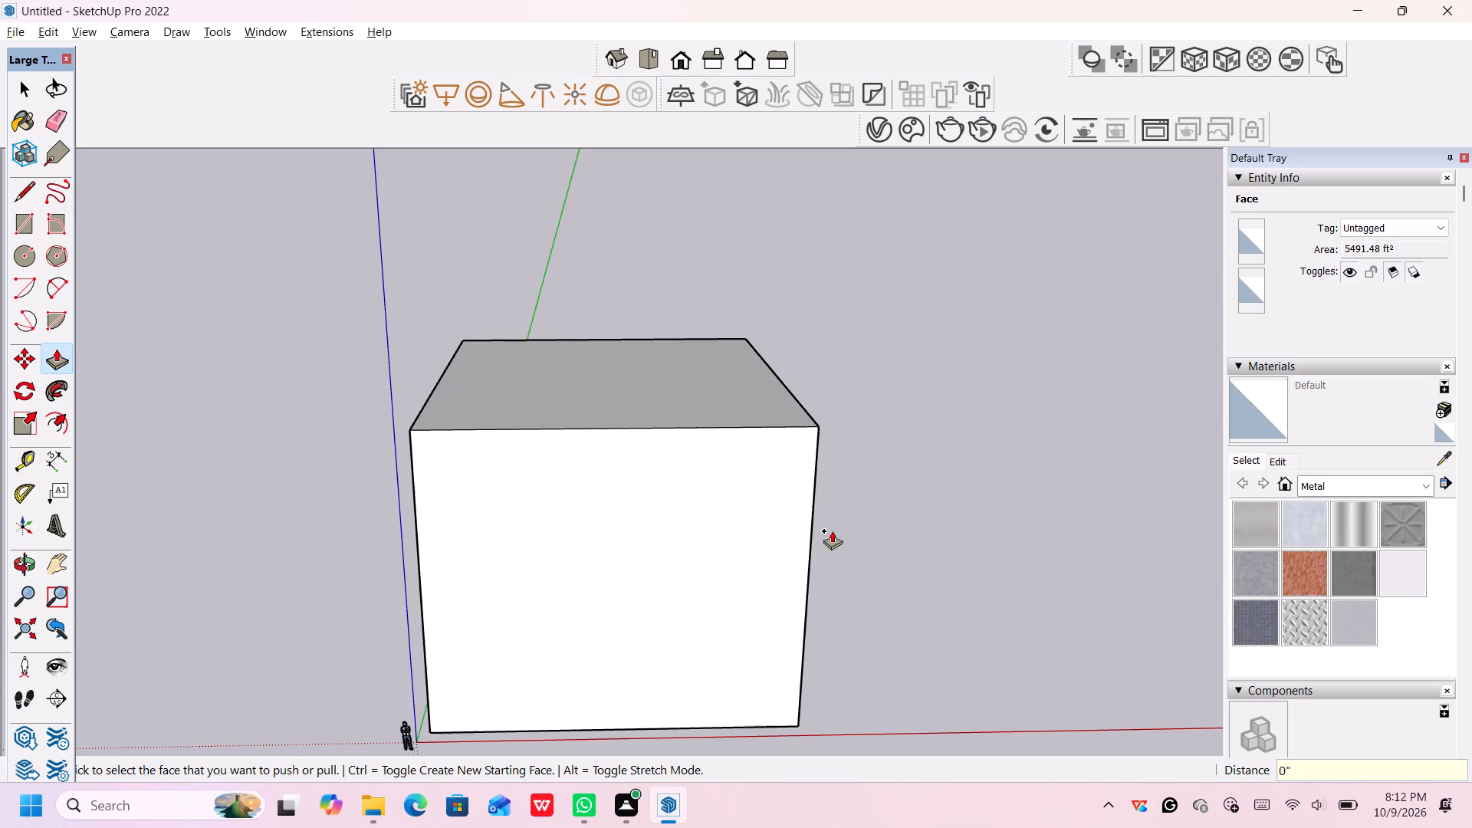
pyautogui.press('space')
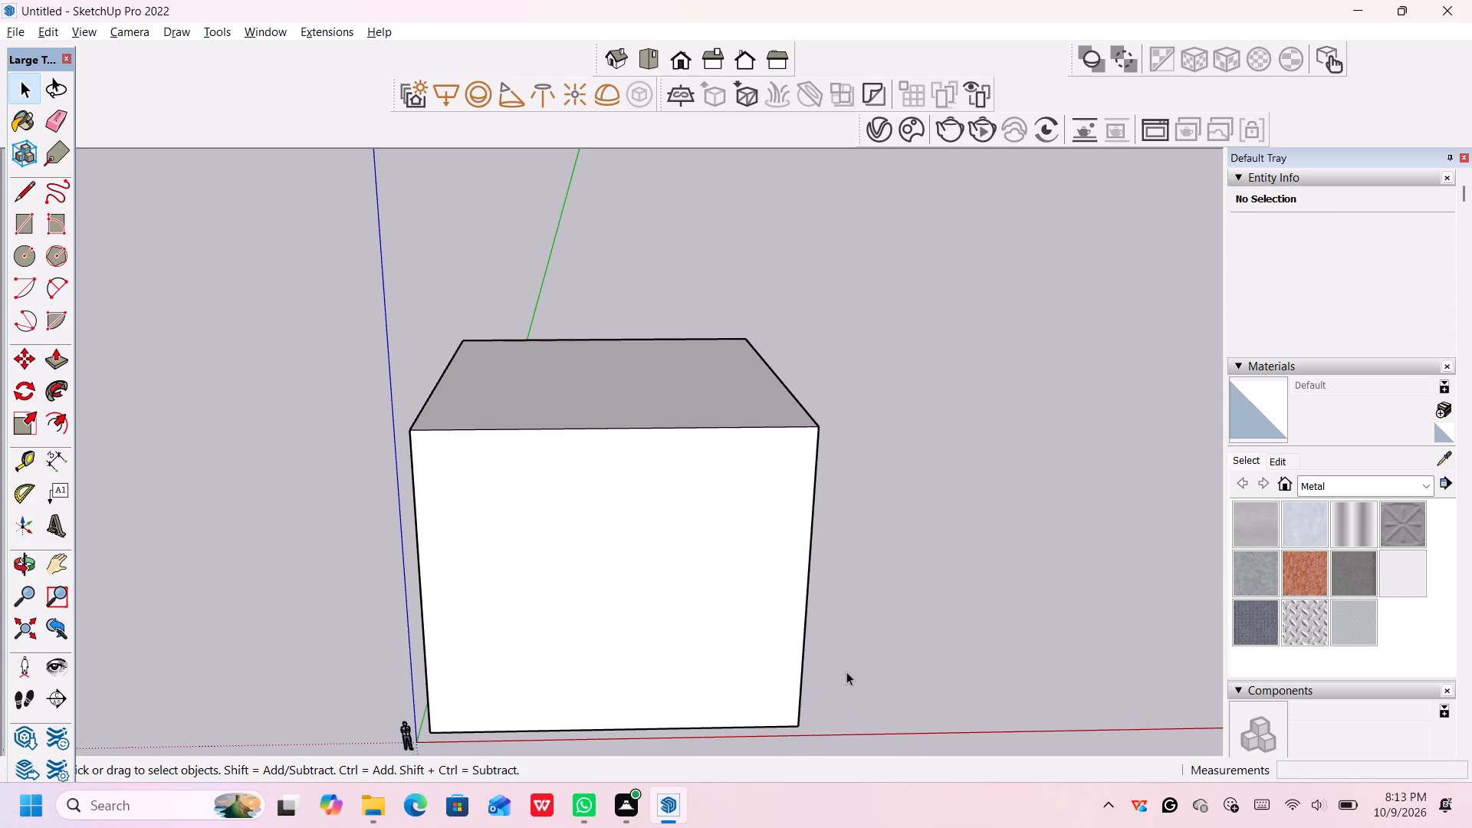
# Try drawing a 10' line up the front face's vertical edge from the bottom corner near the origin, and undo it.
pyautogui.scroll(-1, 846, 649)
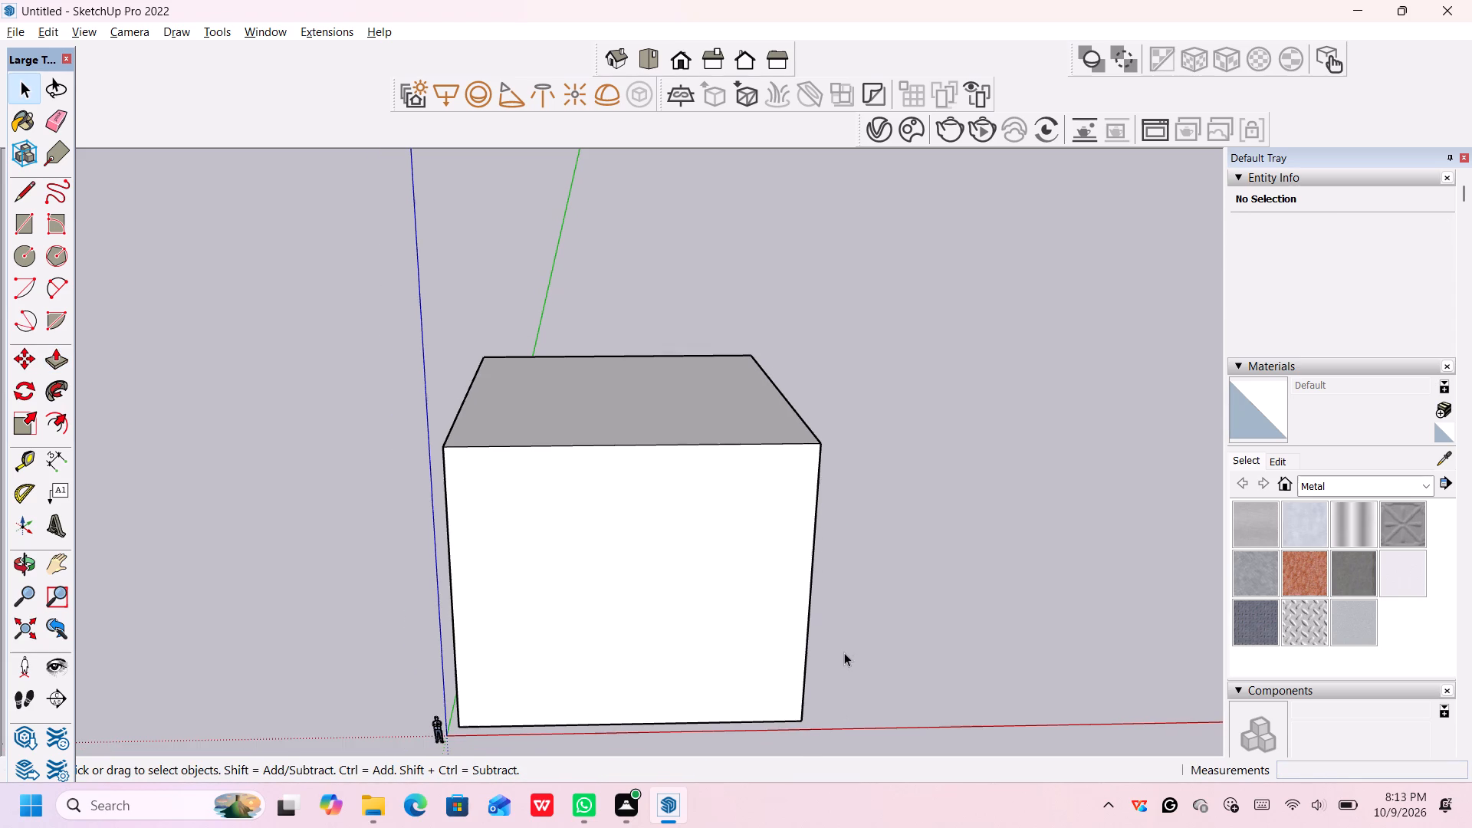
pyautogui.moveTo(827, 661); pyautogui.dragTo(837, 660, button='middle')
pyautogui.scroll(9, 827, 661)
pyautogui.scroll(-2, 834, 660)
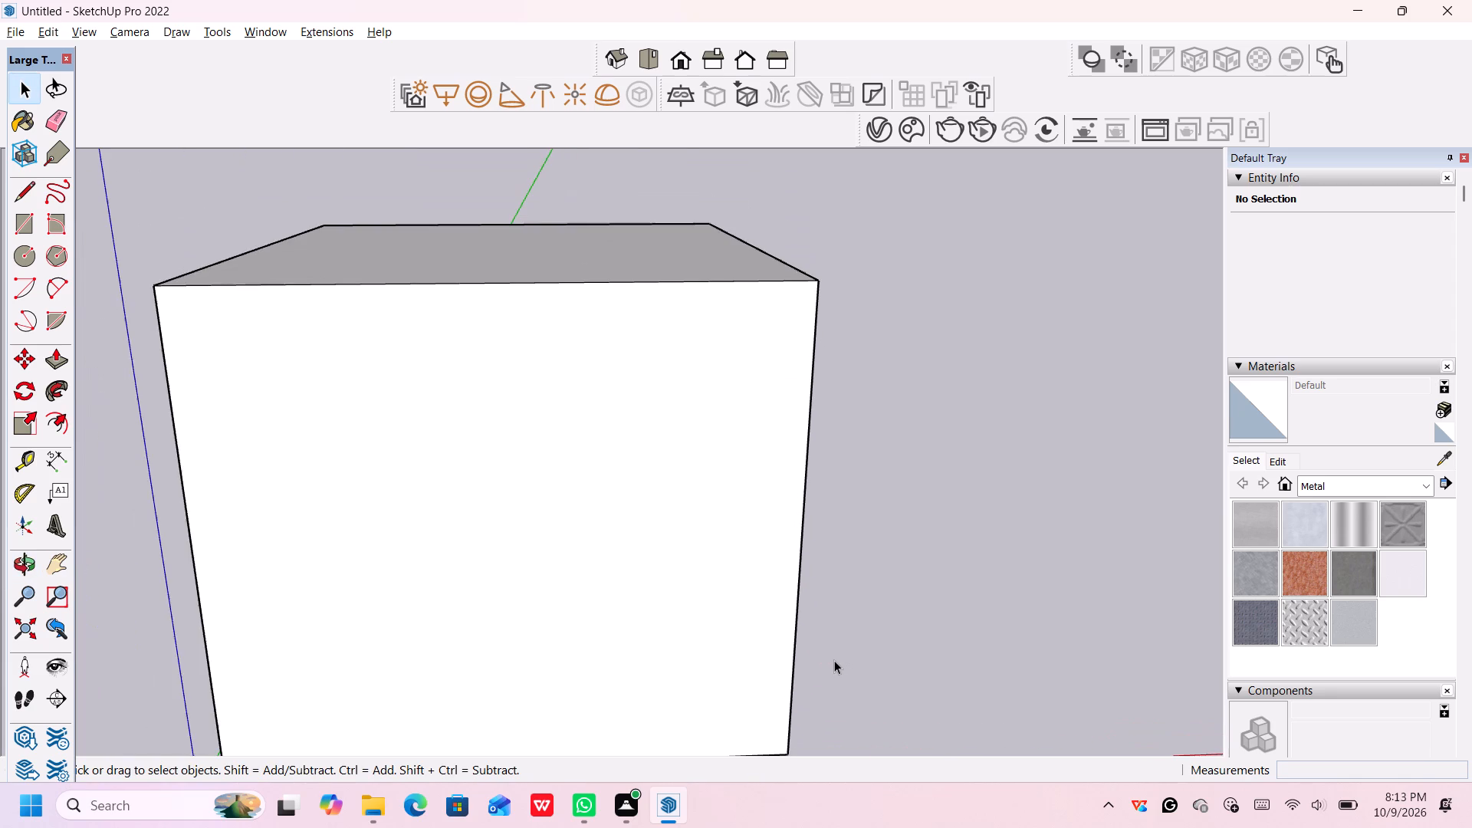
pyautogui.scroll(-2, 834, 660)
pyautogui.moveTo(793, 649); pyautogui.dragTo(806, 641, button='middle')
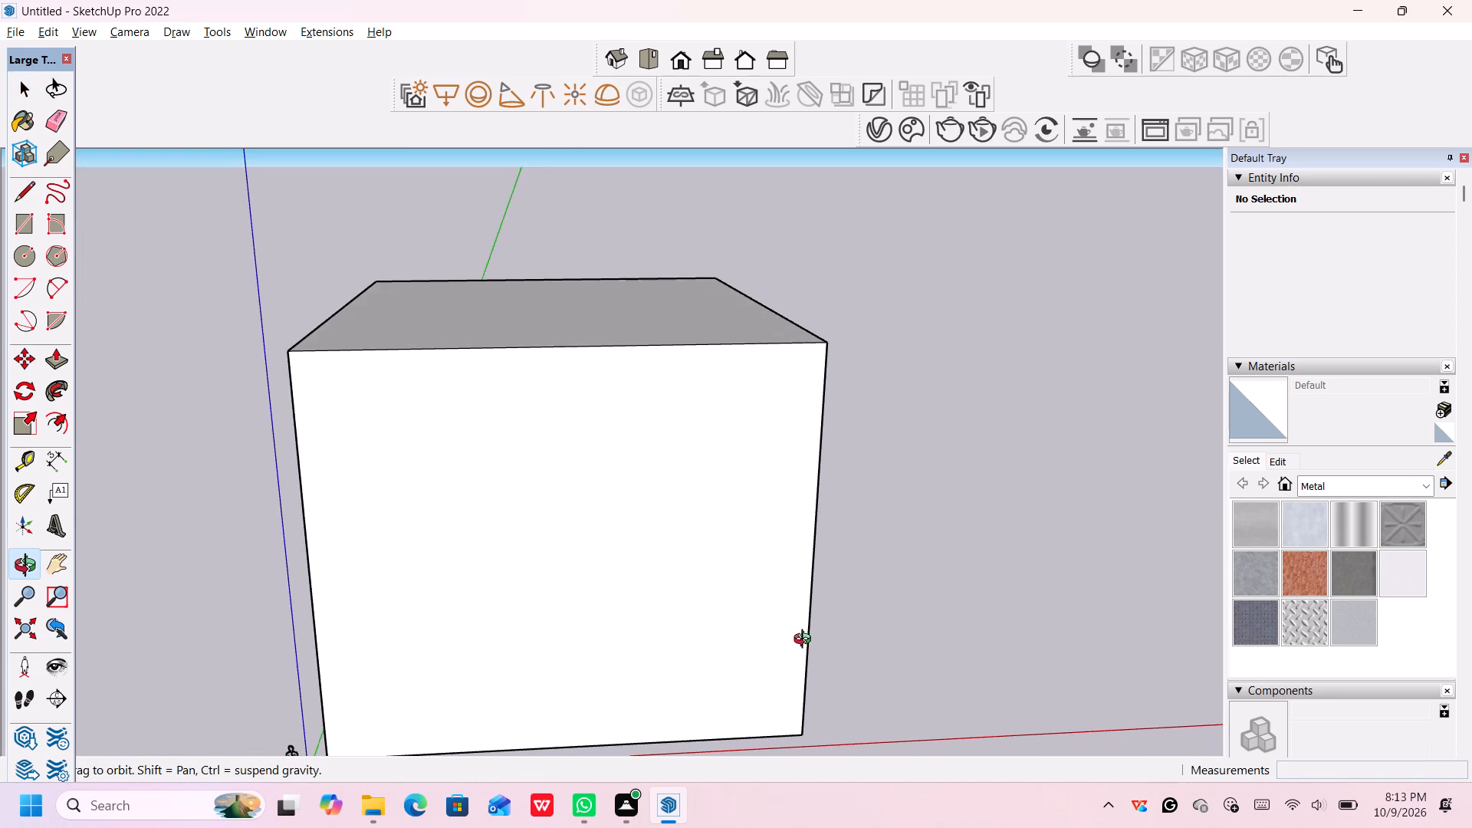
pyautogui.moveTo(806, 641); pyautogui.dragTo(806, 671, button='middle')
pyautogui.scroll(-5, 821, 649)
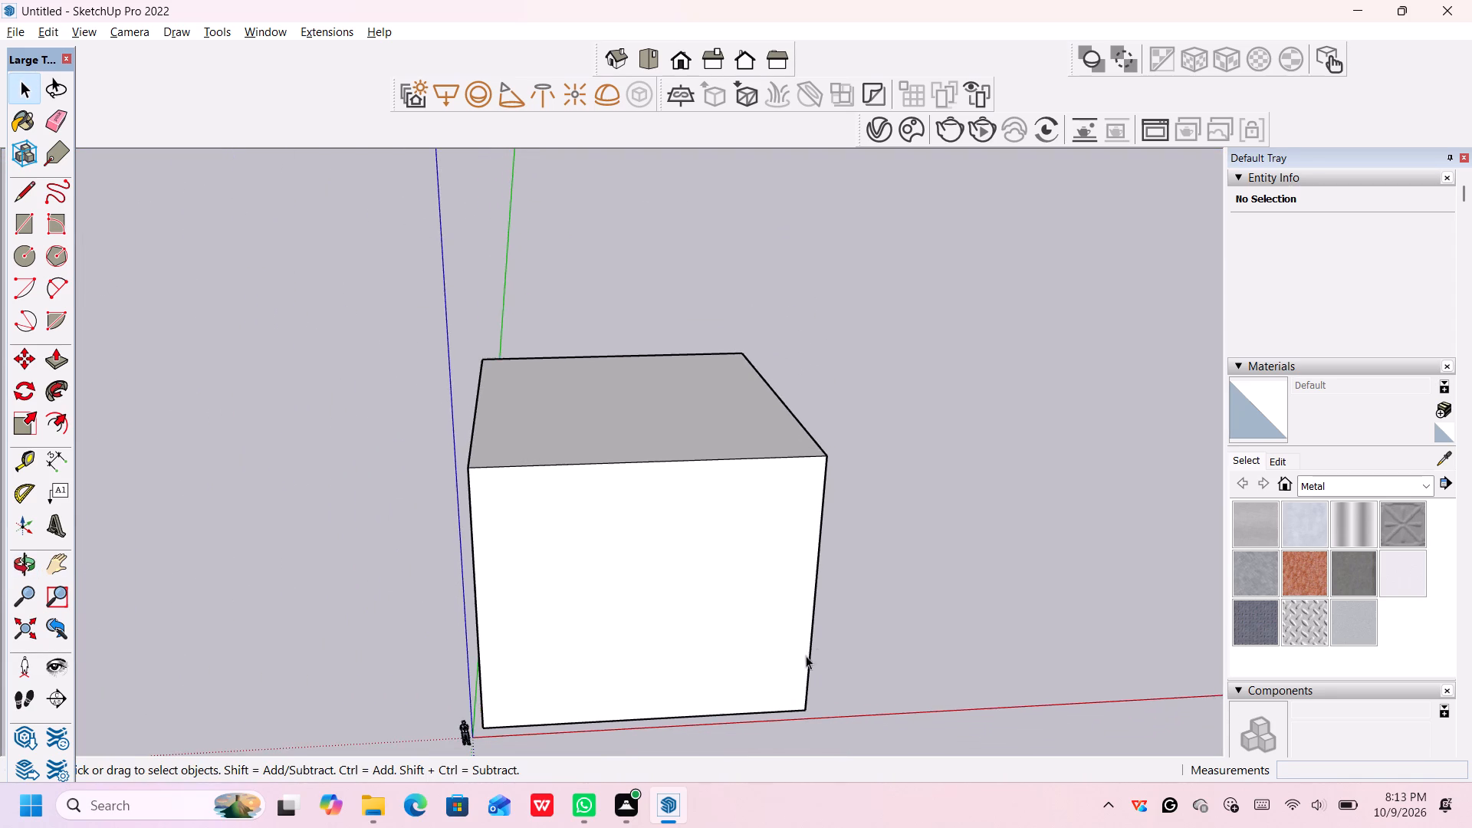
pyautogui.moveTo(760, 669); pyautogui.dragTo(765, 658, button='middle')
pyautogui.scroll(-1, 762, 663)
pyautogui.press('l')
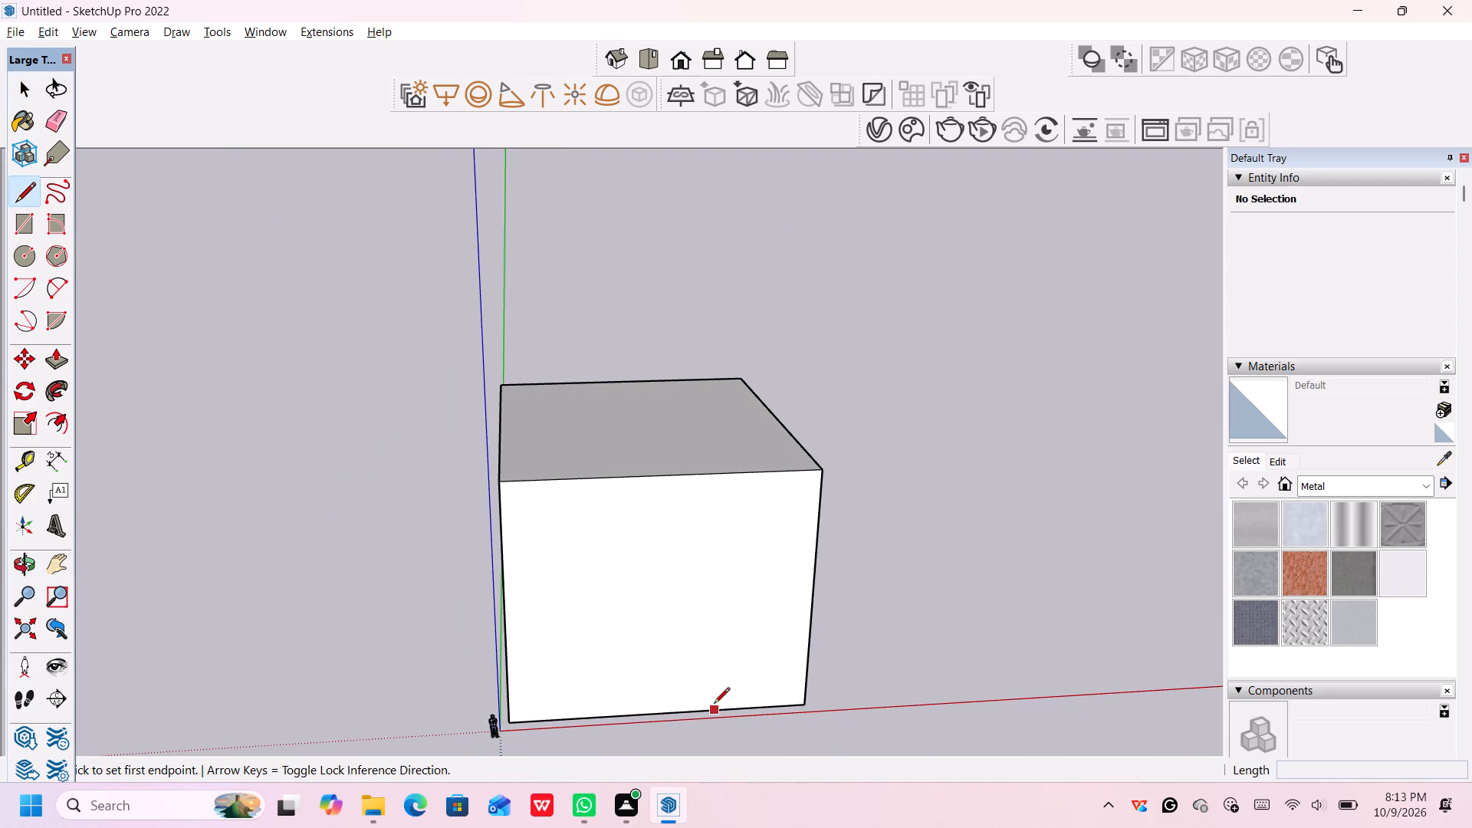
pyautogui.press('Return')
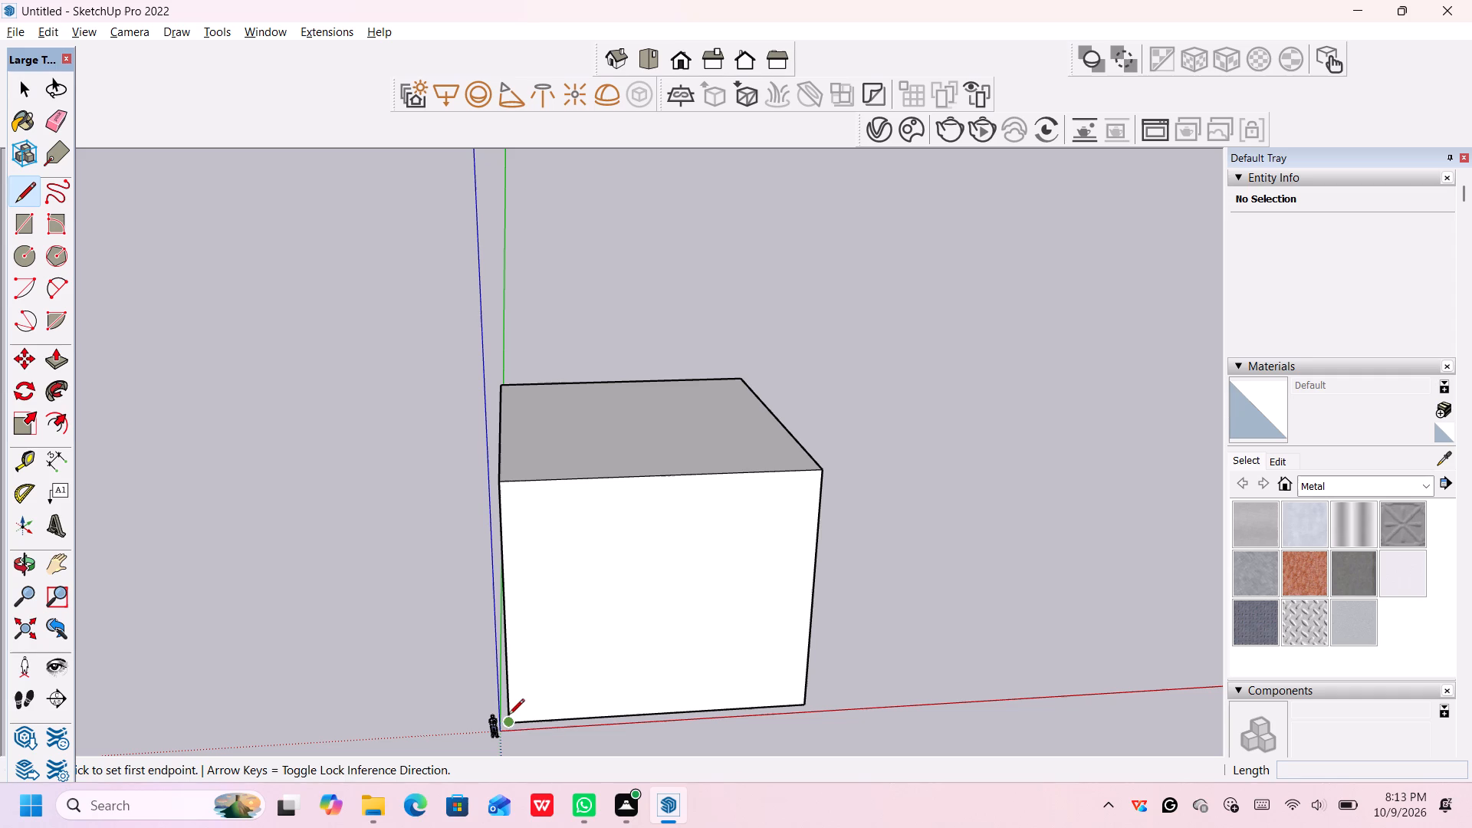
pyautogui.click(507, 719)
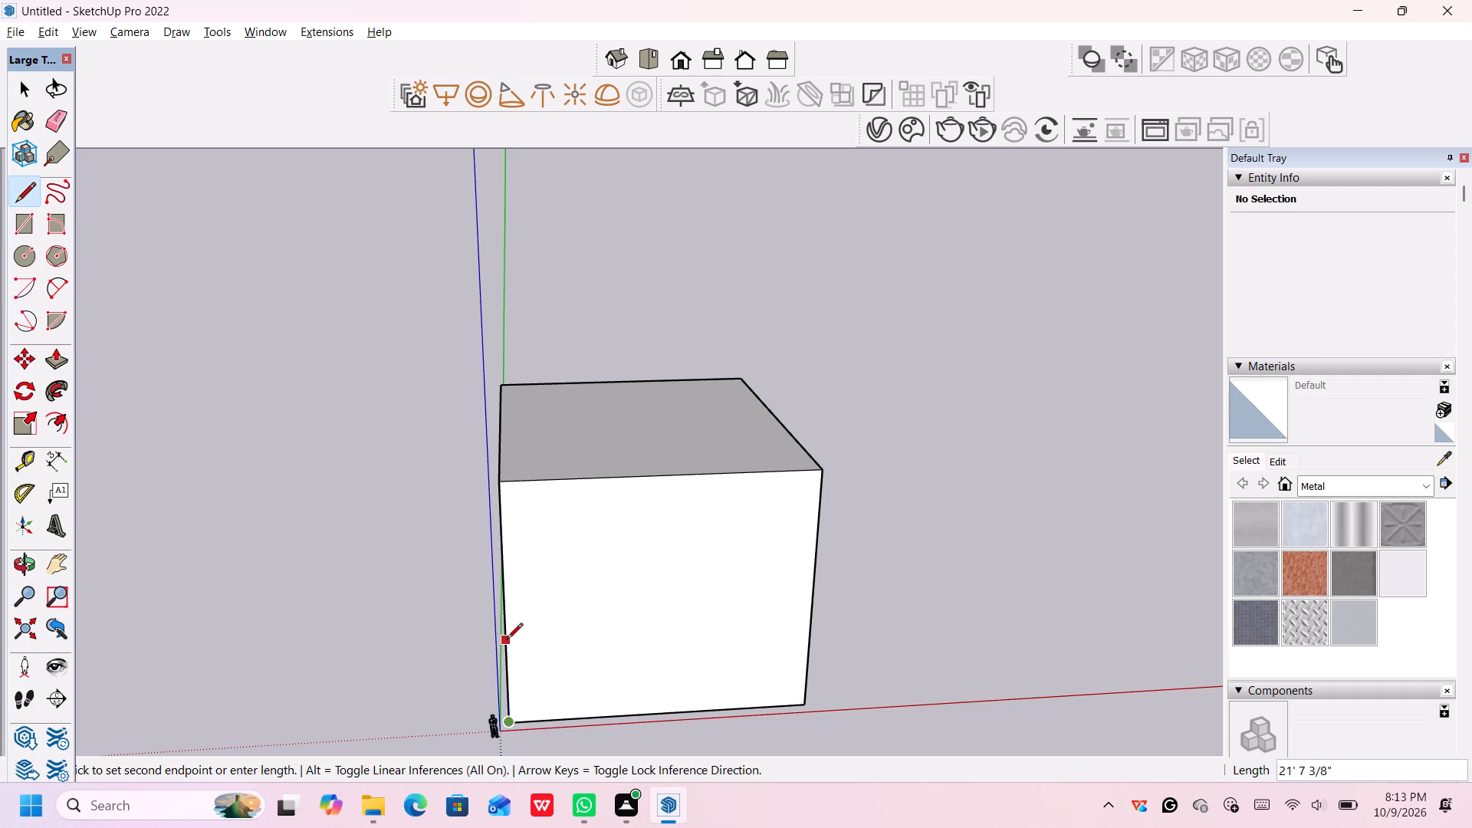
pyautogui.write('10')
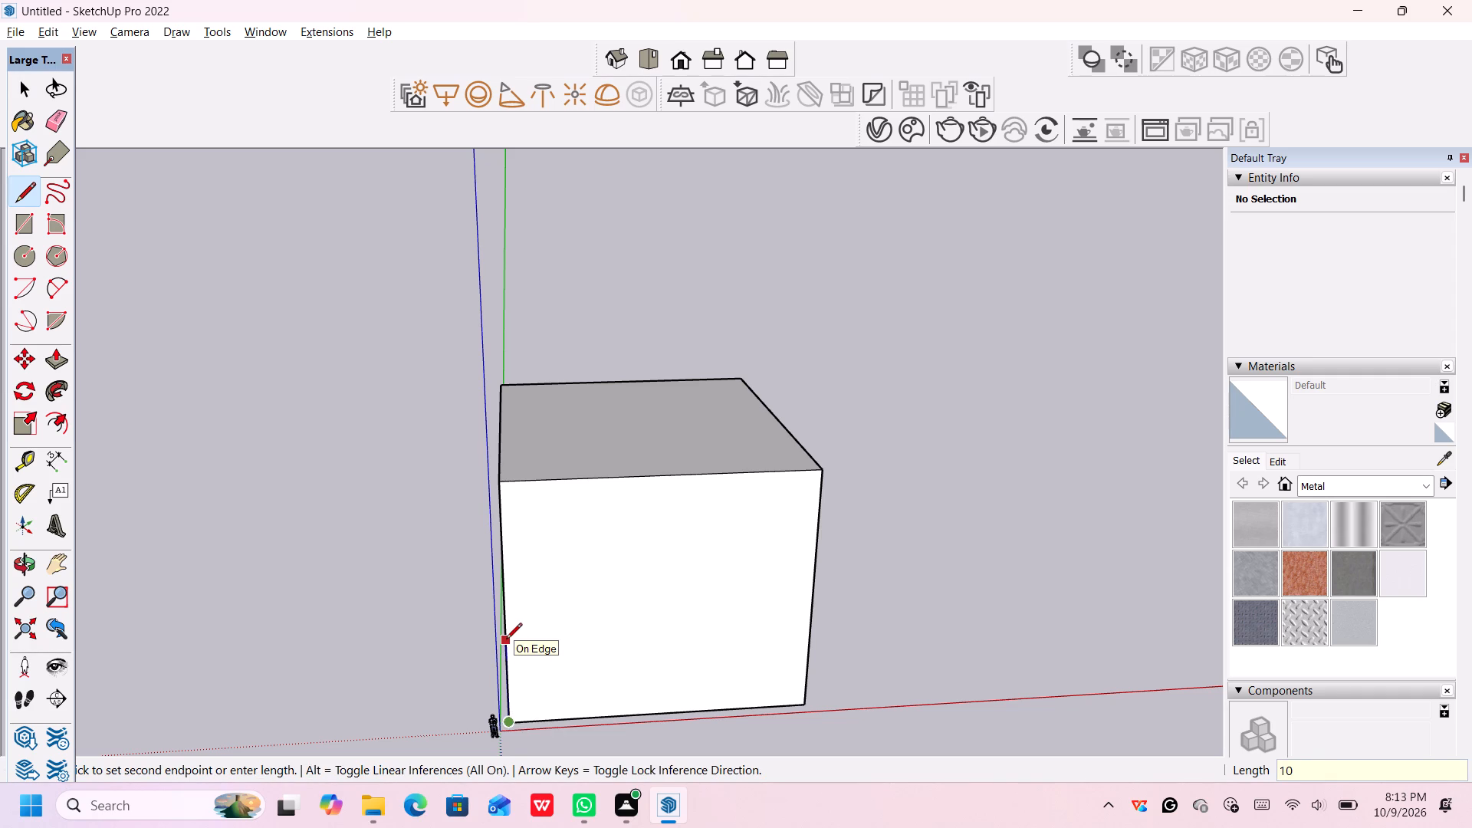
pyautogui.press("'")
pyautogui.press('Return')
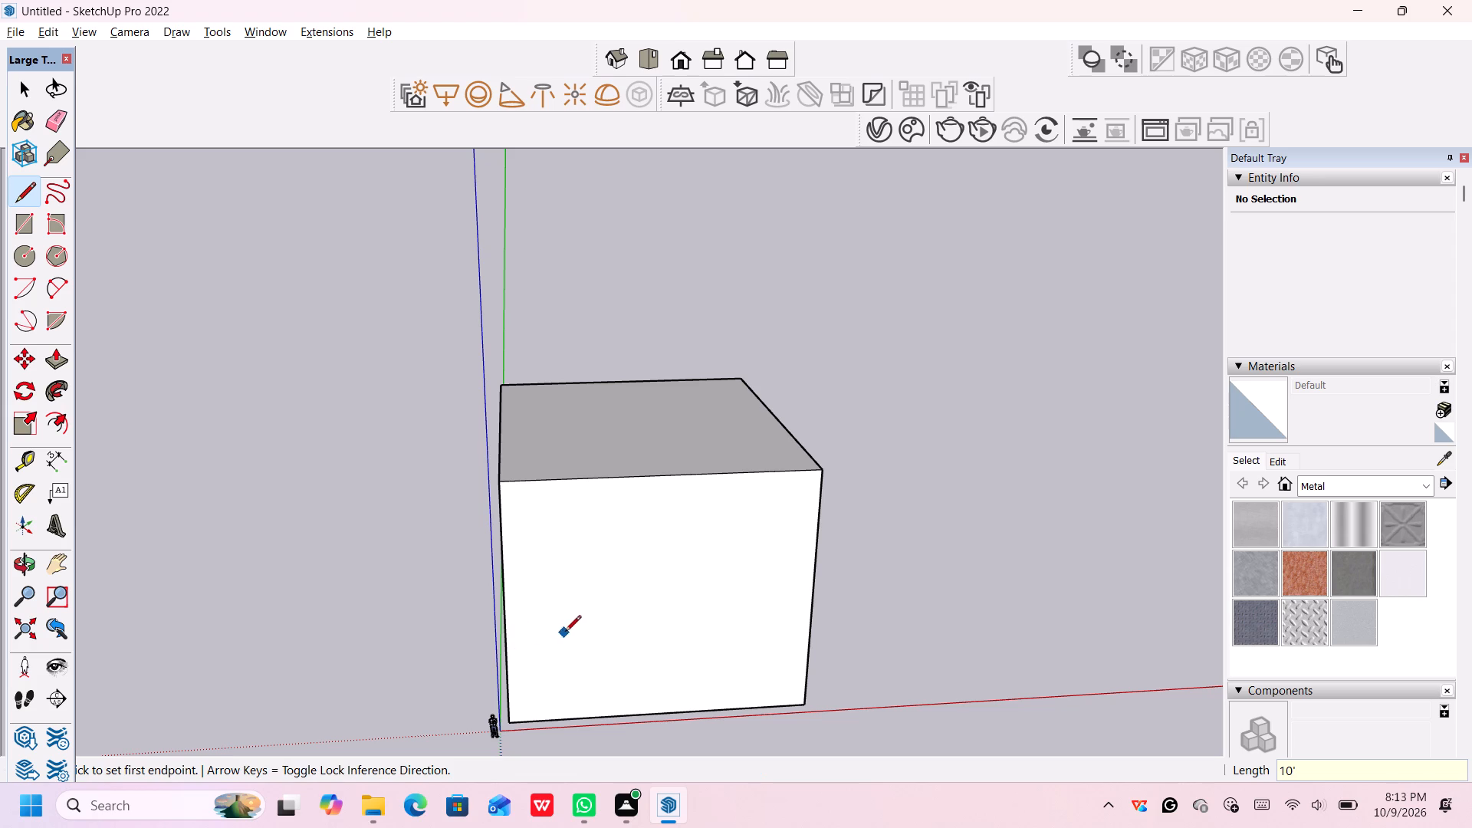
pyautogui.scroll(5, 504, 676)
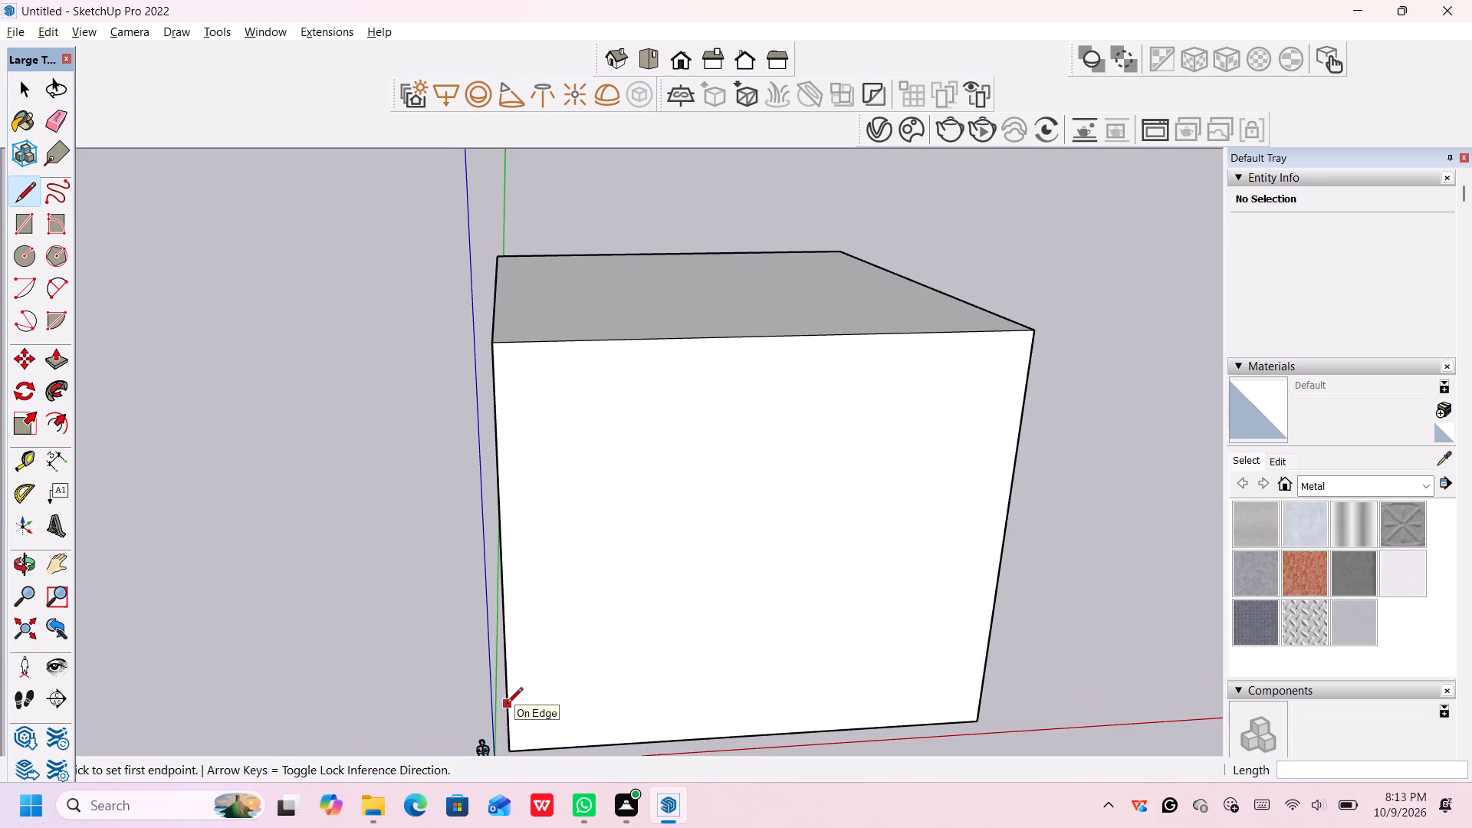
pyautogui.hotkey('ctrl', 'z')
# Outline a 50' wide by 20' high rectangle with lines on the front face, starting from its bottom corner near the origin.
pyautogui.click(509, 751)
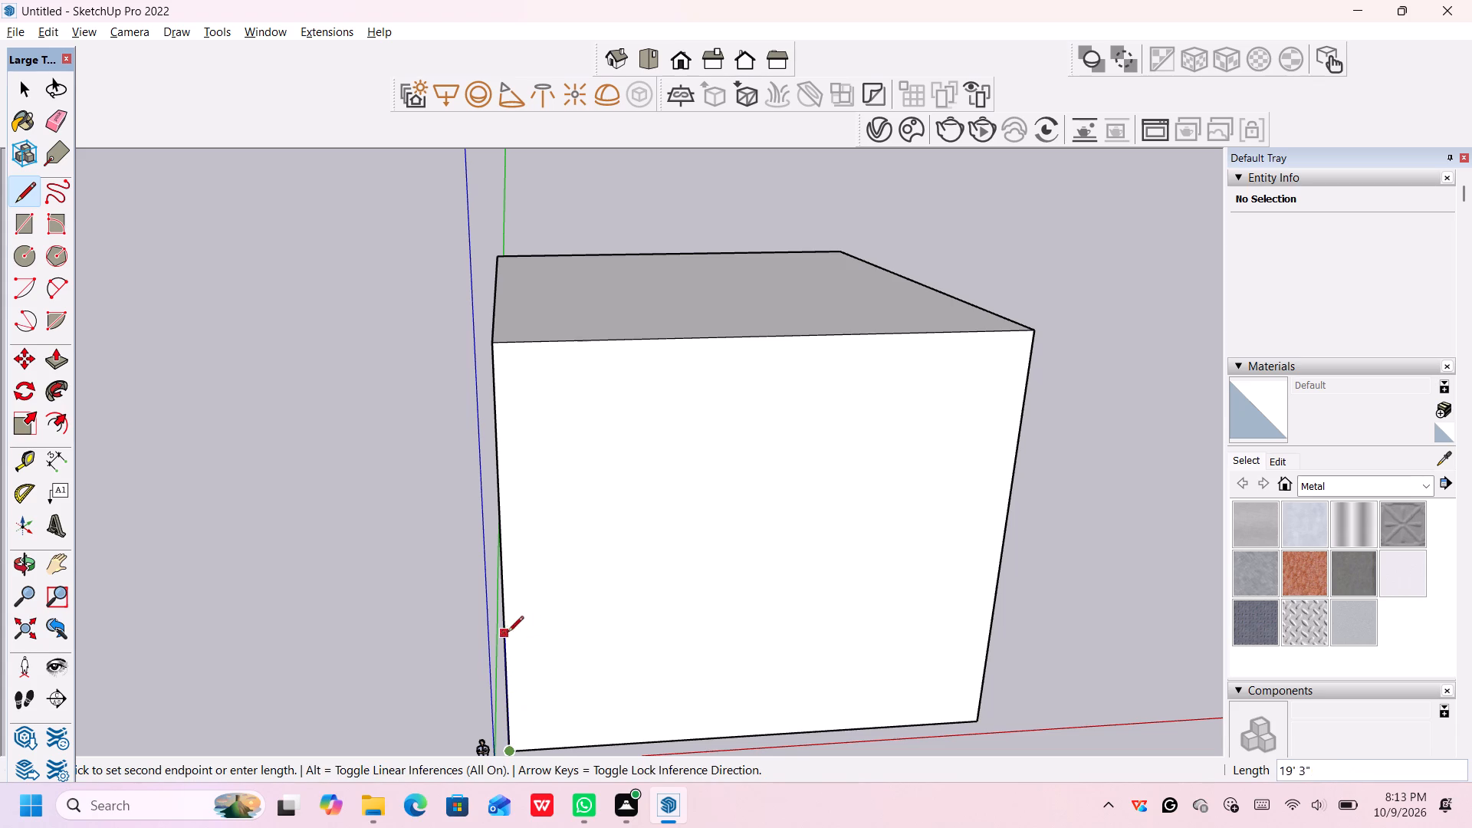
pyautogui.write("20'")
pyautogui.press('Return')
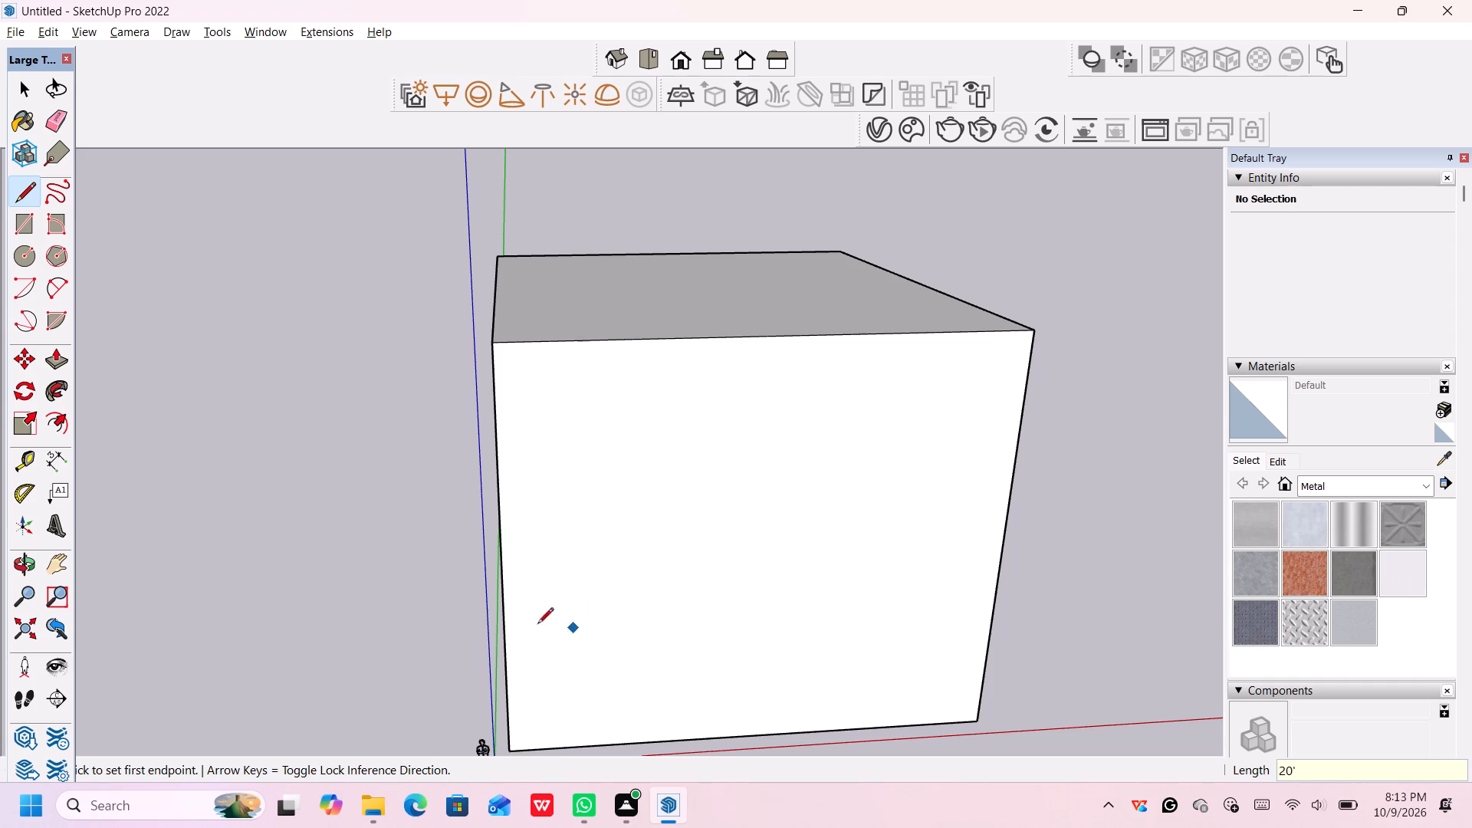
pyautogui.click(507, 629)
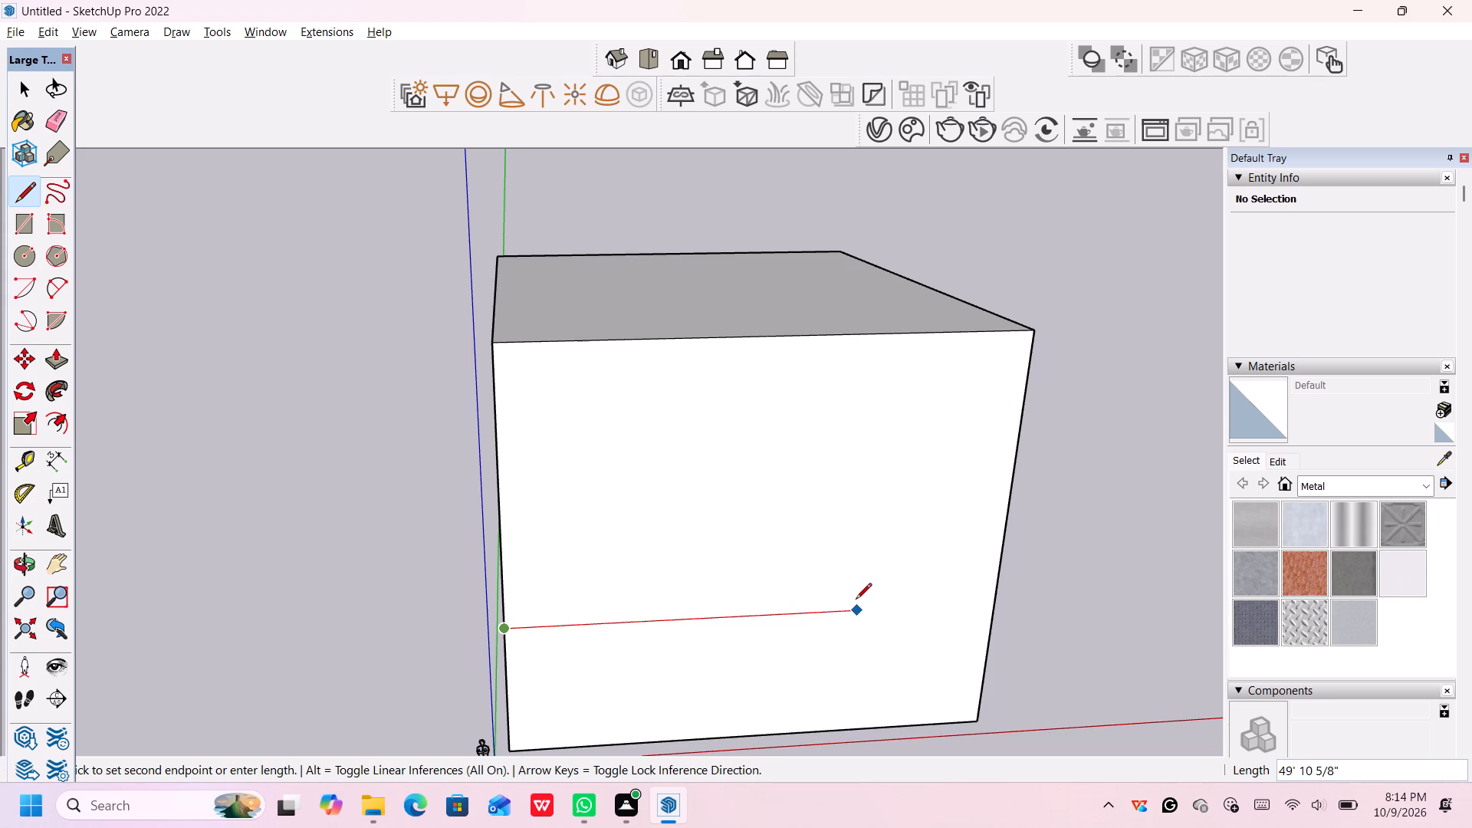
pyautogui.moveTo(855, 600); pyautogui.dragTo(818, 591, button='middle')
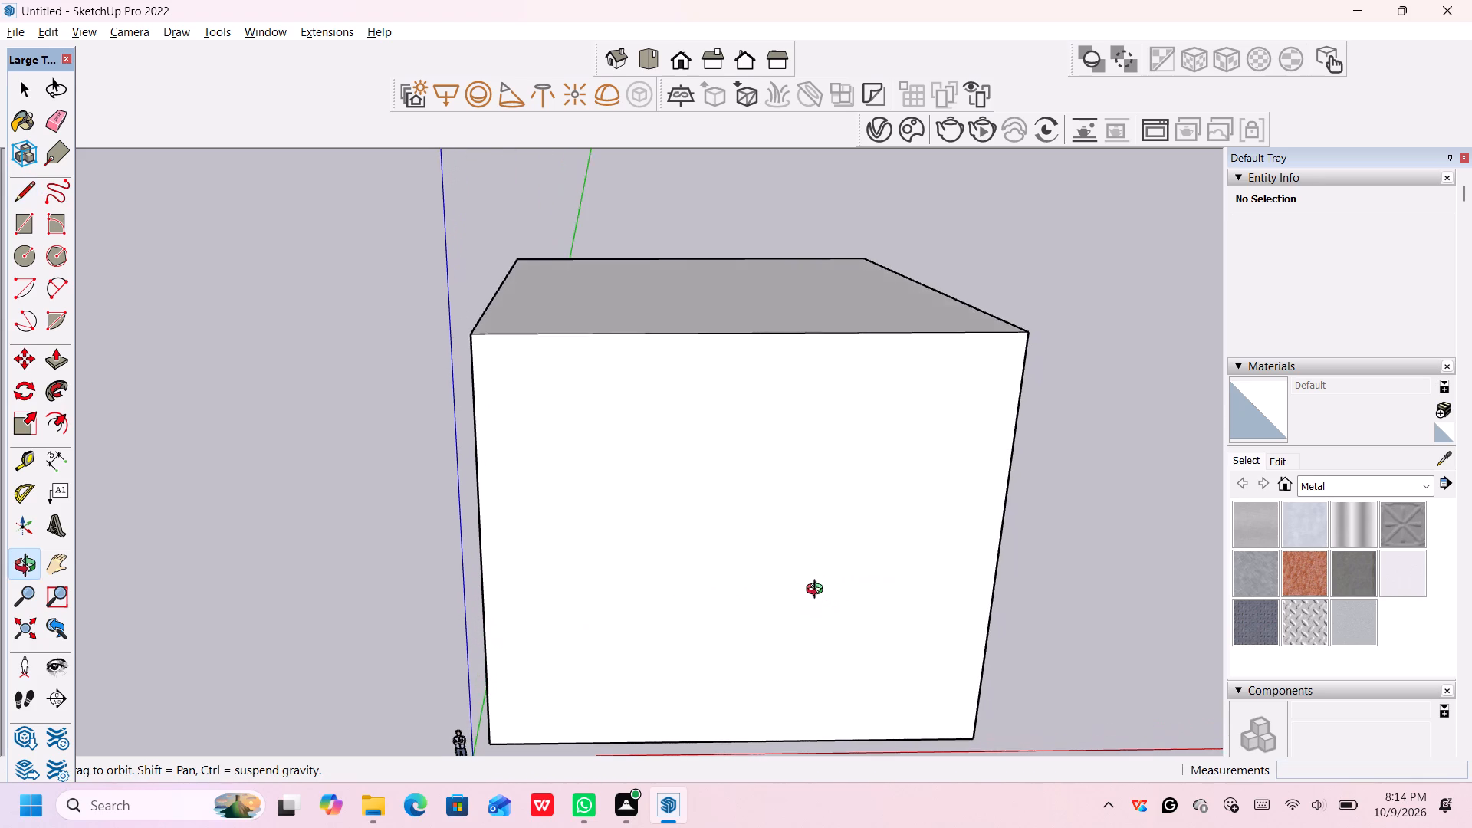
pyautogui.moveTo(818, 591); pyautogui.dragTo(787, 540, button='middle')
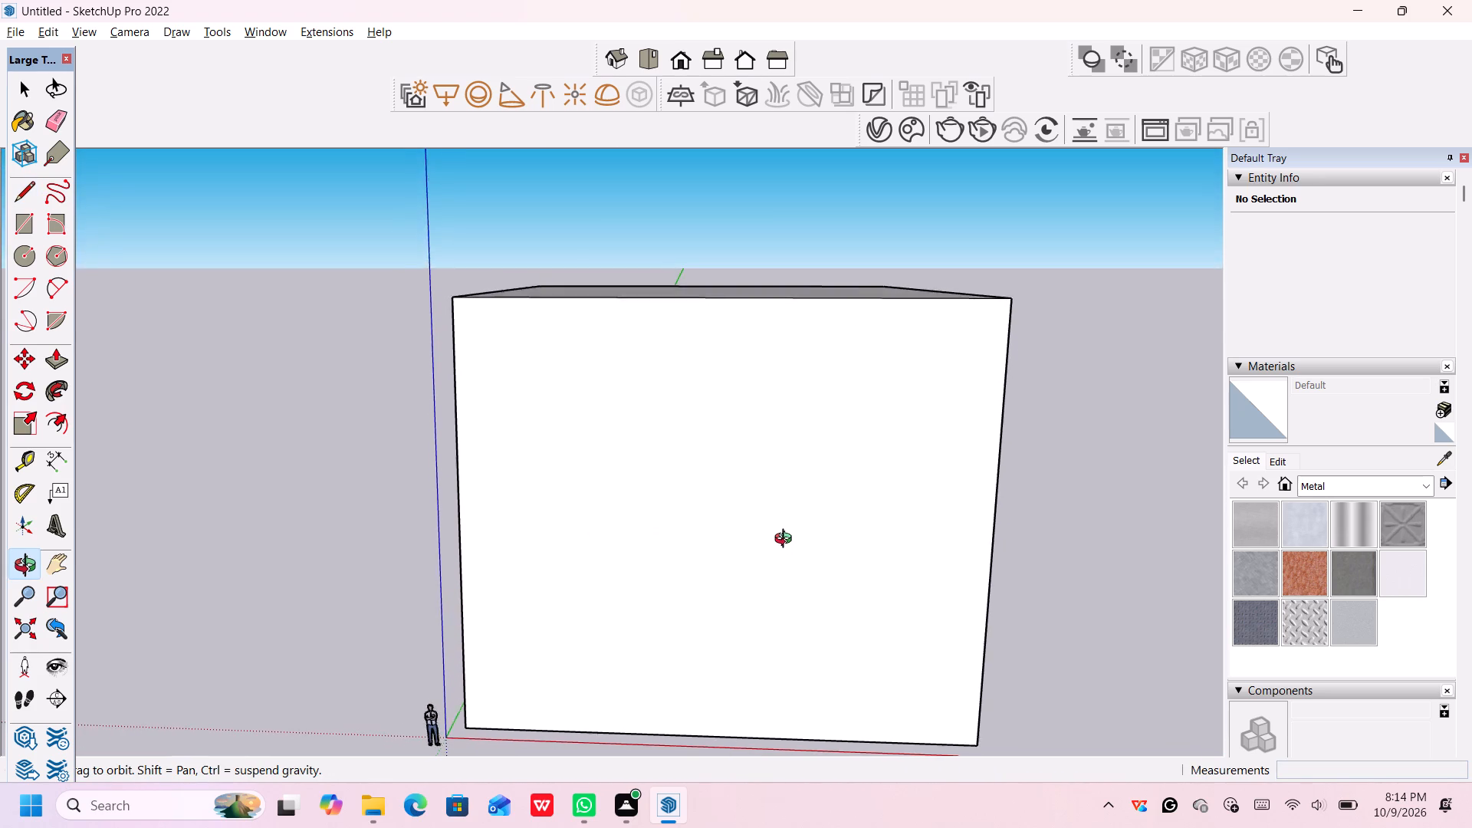
pyautogui.moveTo(787, 540); pyautogui.dragTo(792, 518, button='middle')
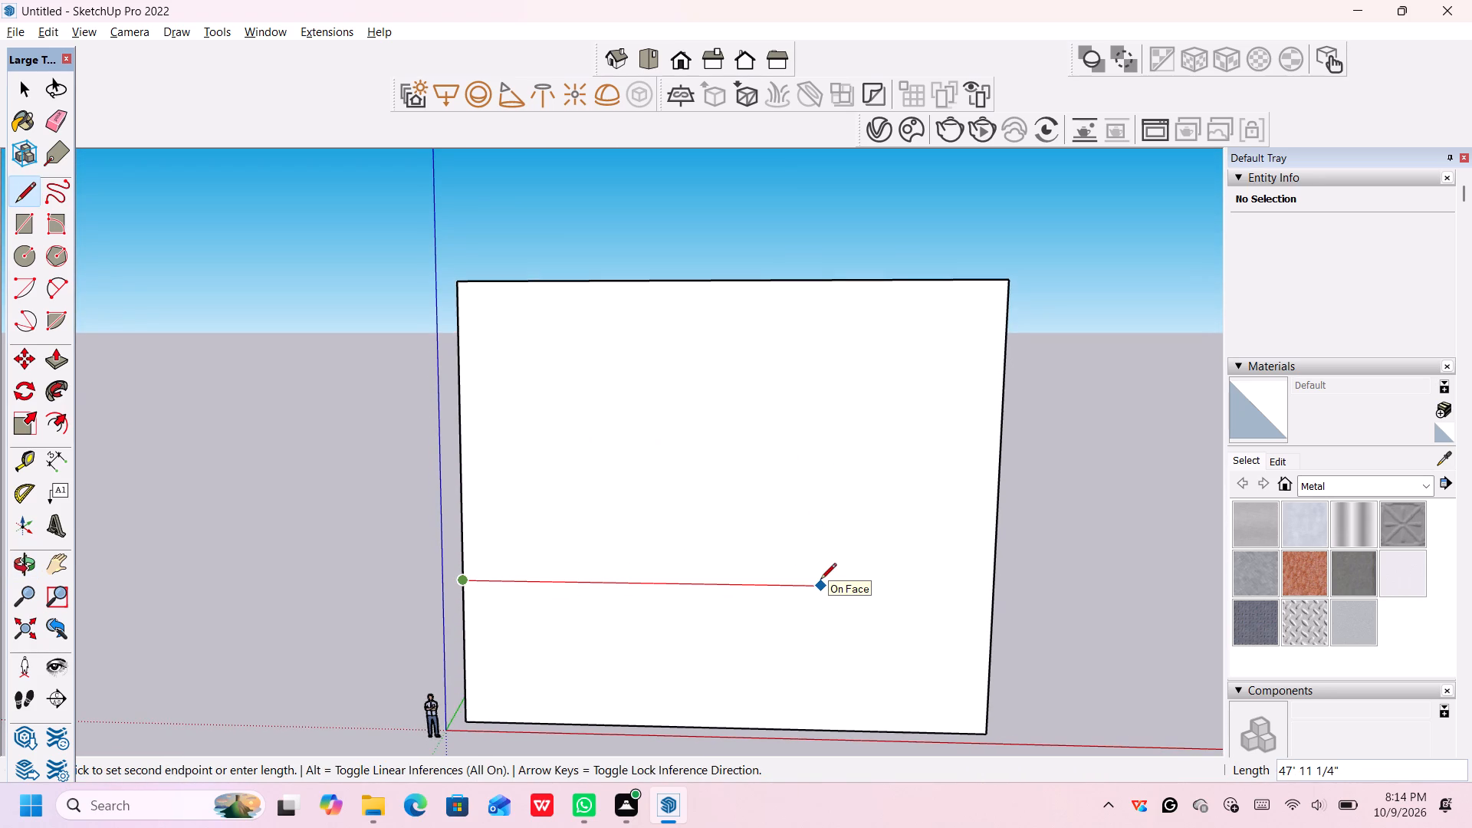
pyautogui.moveTo(820, 580); pyautogui.dragTo(827, 578, button='middle')
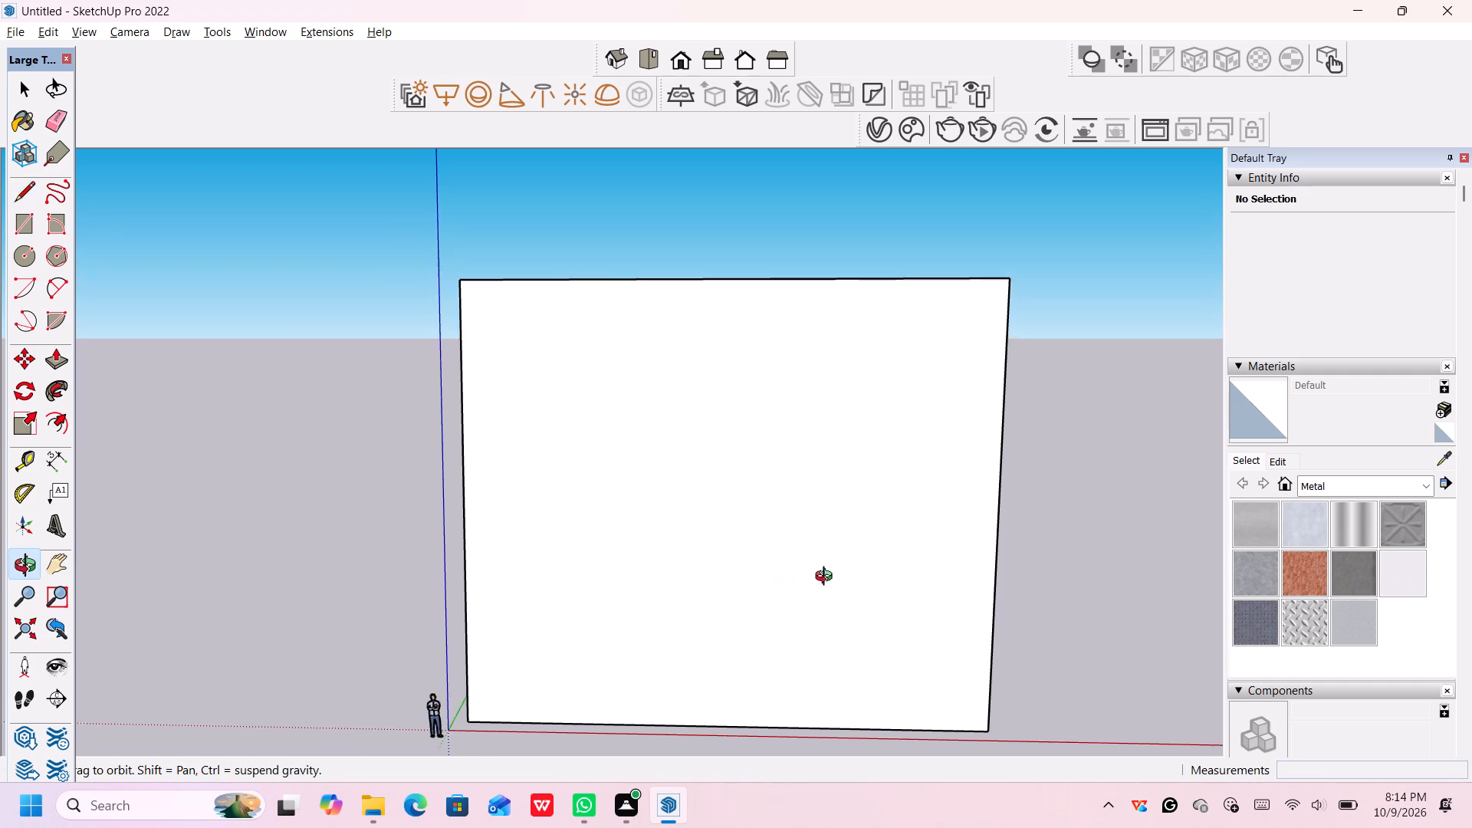
pyautogui.moveTo(827, 578); pyautogui.dragTo(879, 577, button='middle')
pyautogui.scroll(1, 871, 577)
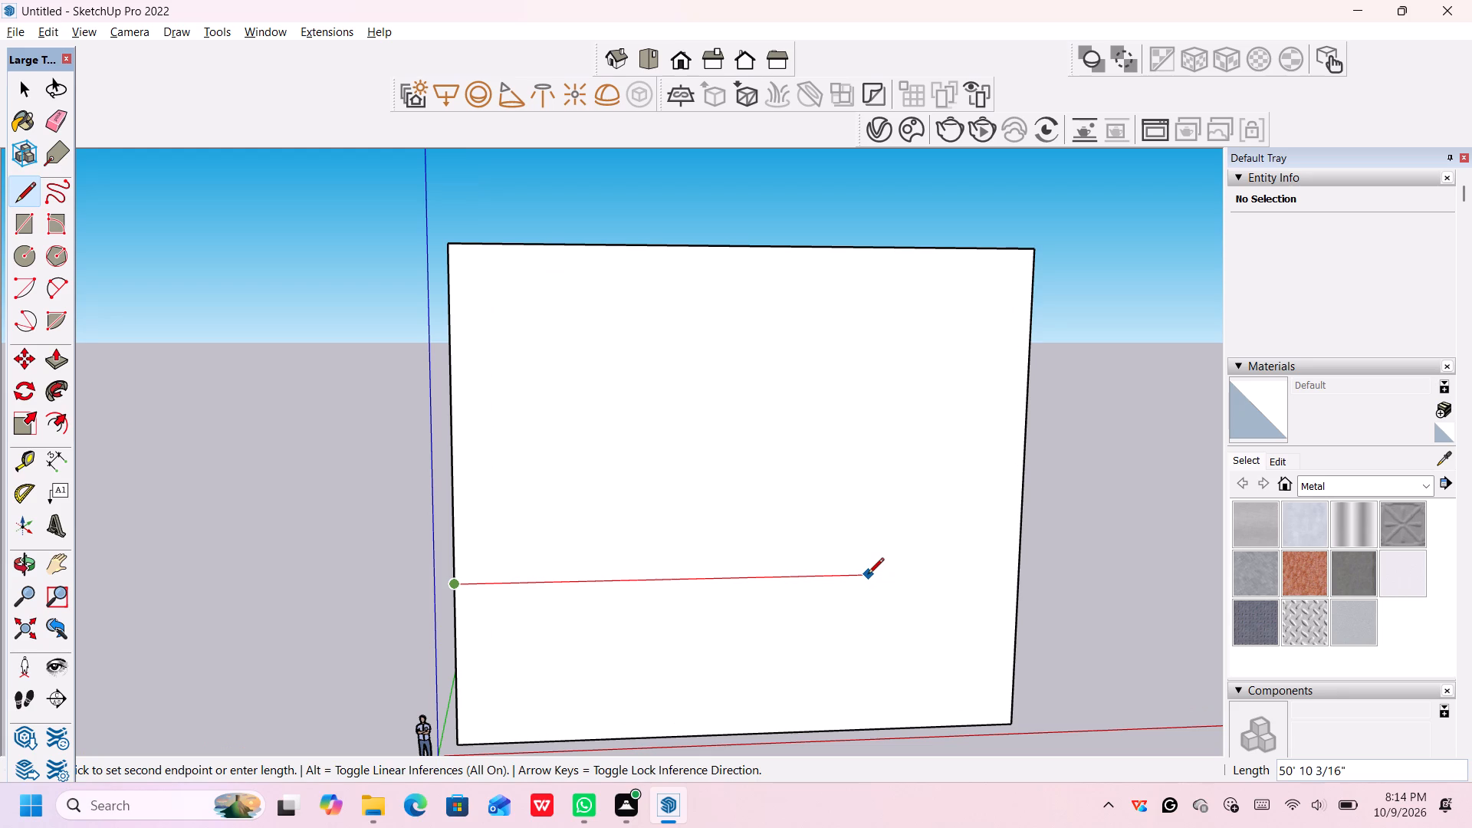
pyautogui.write("50'")
pyautogui.press('Return')
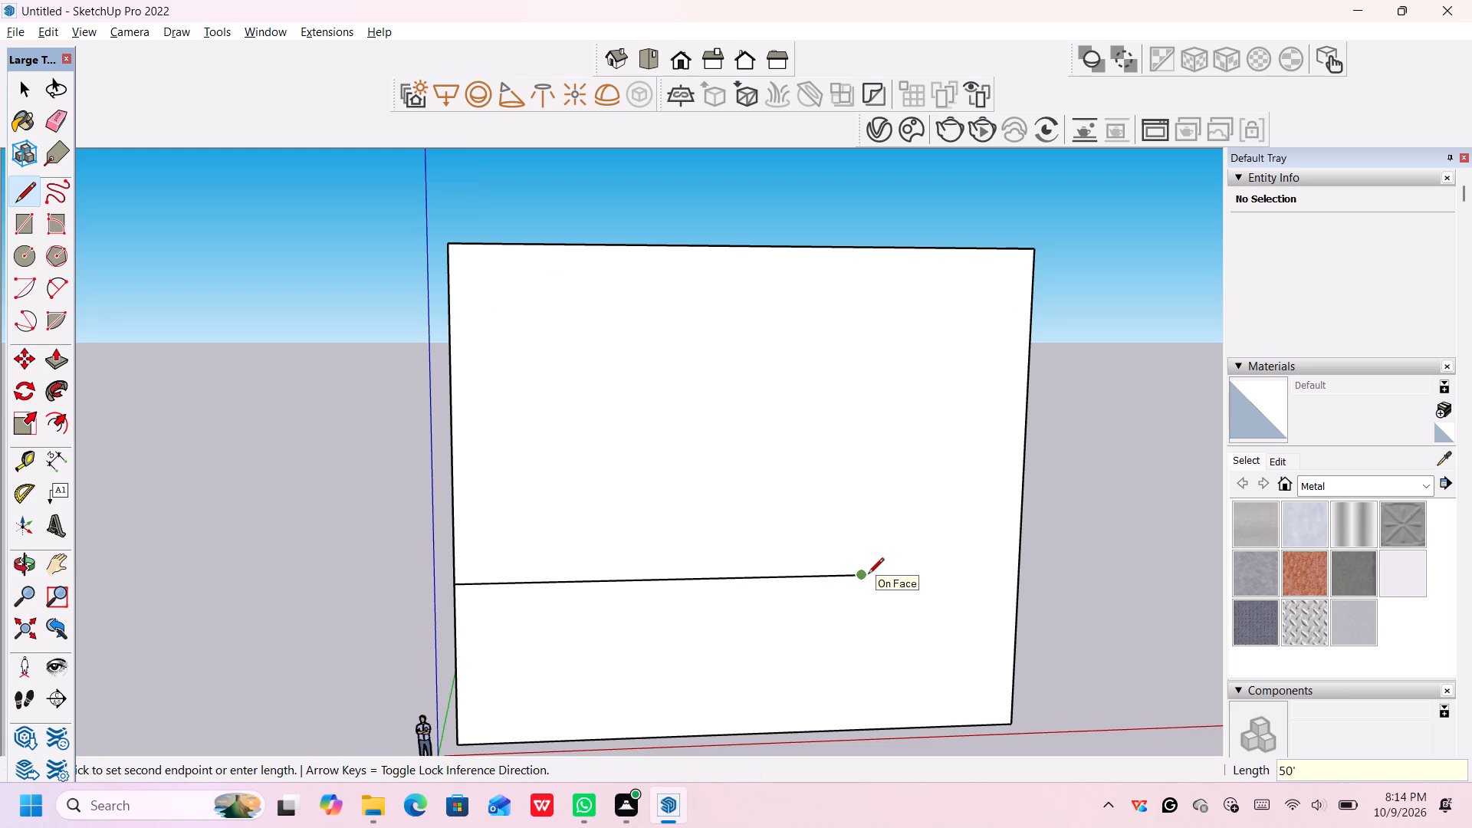
pyautogui.click(855, 722)
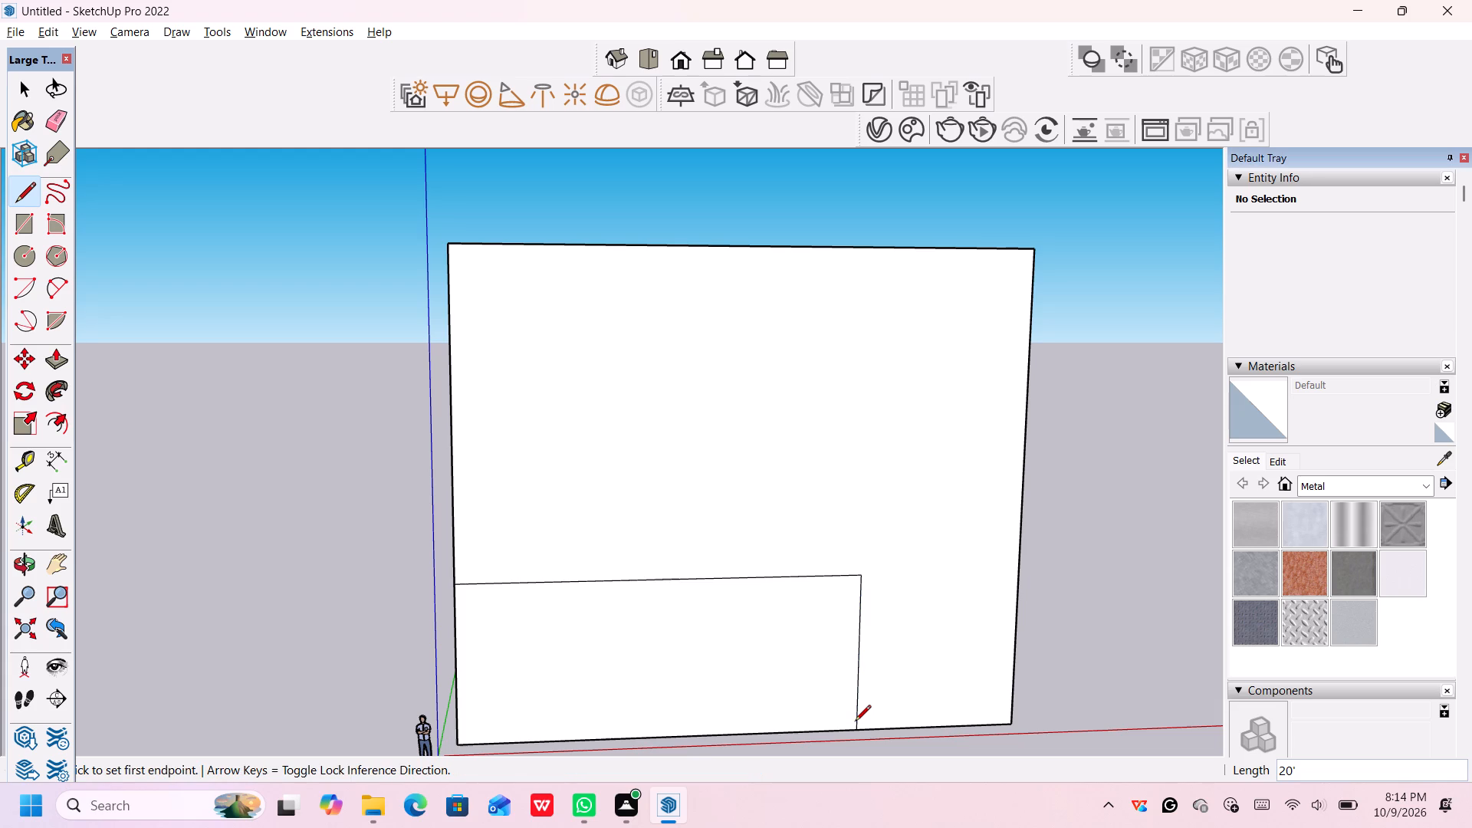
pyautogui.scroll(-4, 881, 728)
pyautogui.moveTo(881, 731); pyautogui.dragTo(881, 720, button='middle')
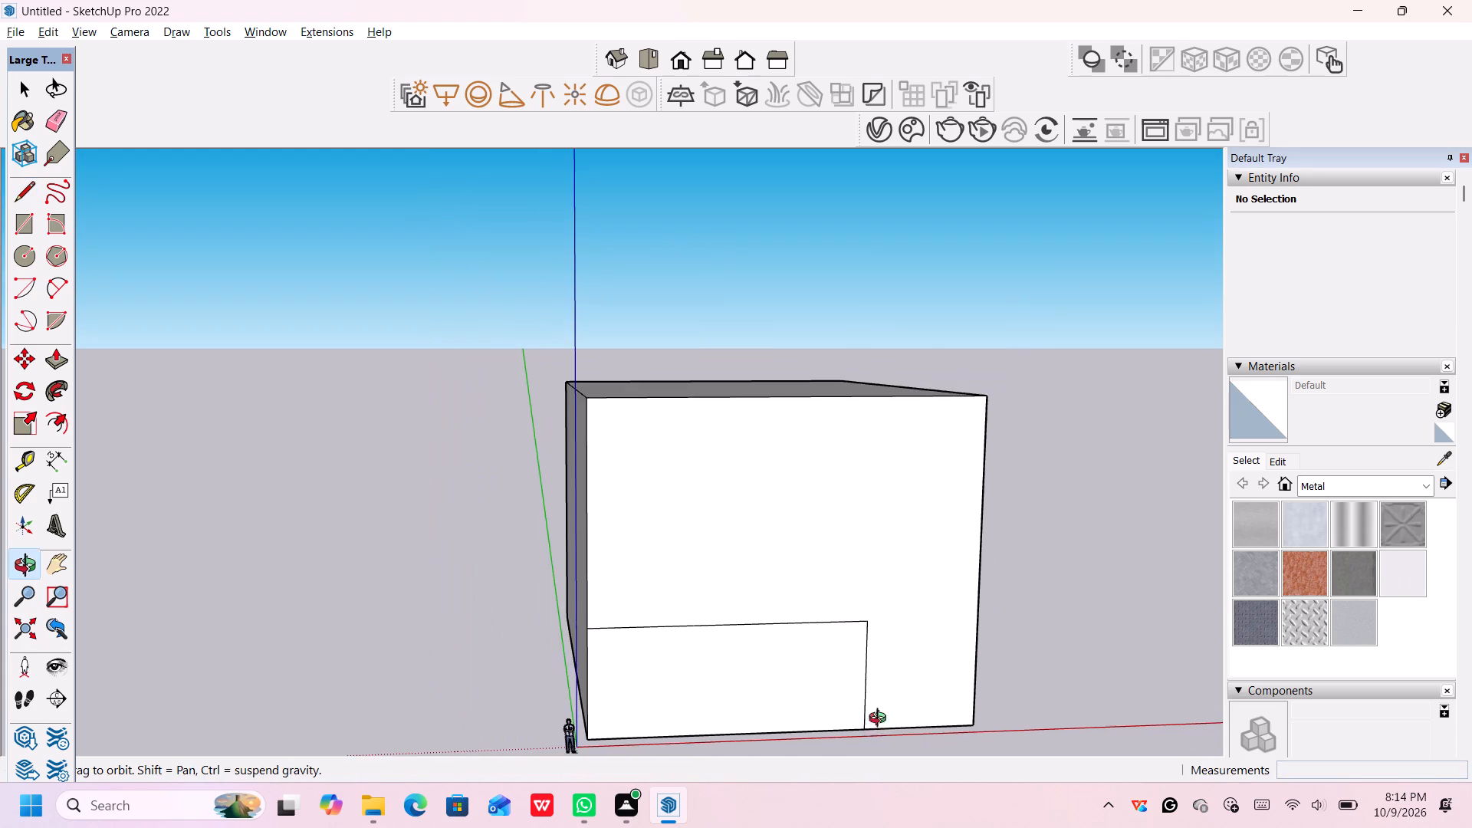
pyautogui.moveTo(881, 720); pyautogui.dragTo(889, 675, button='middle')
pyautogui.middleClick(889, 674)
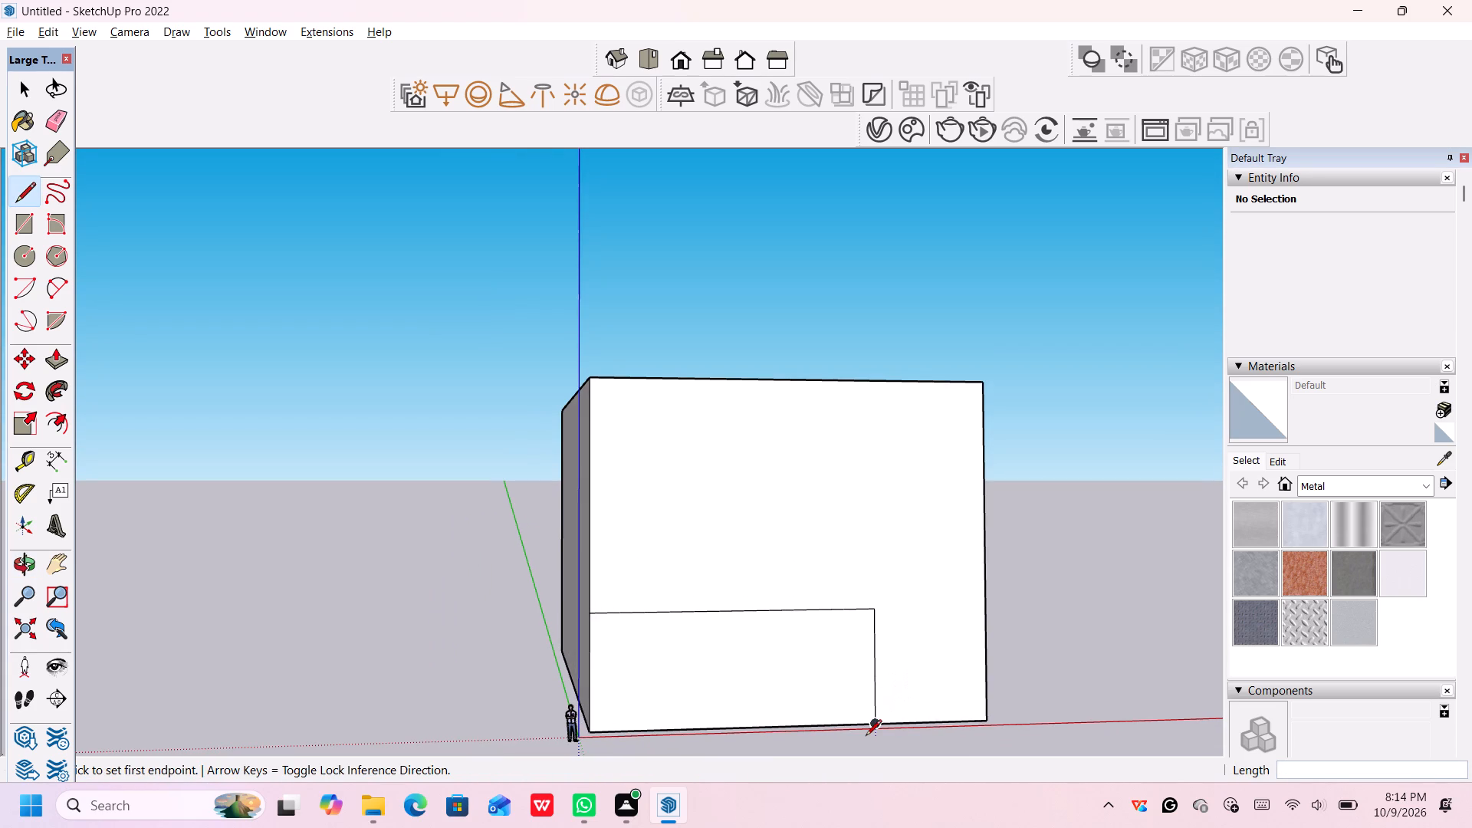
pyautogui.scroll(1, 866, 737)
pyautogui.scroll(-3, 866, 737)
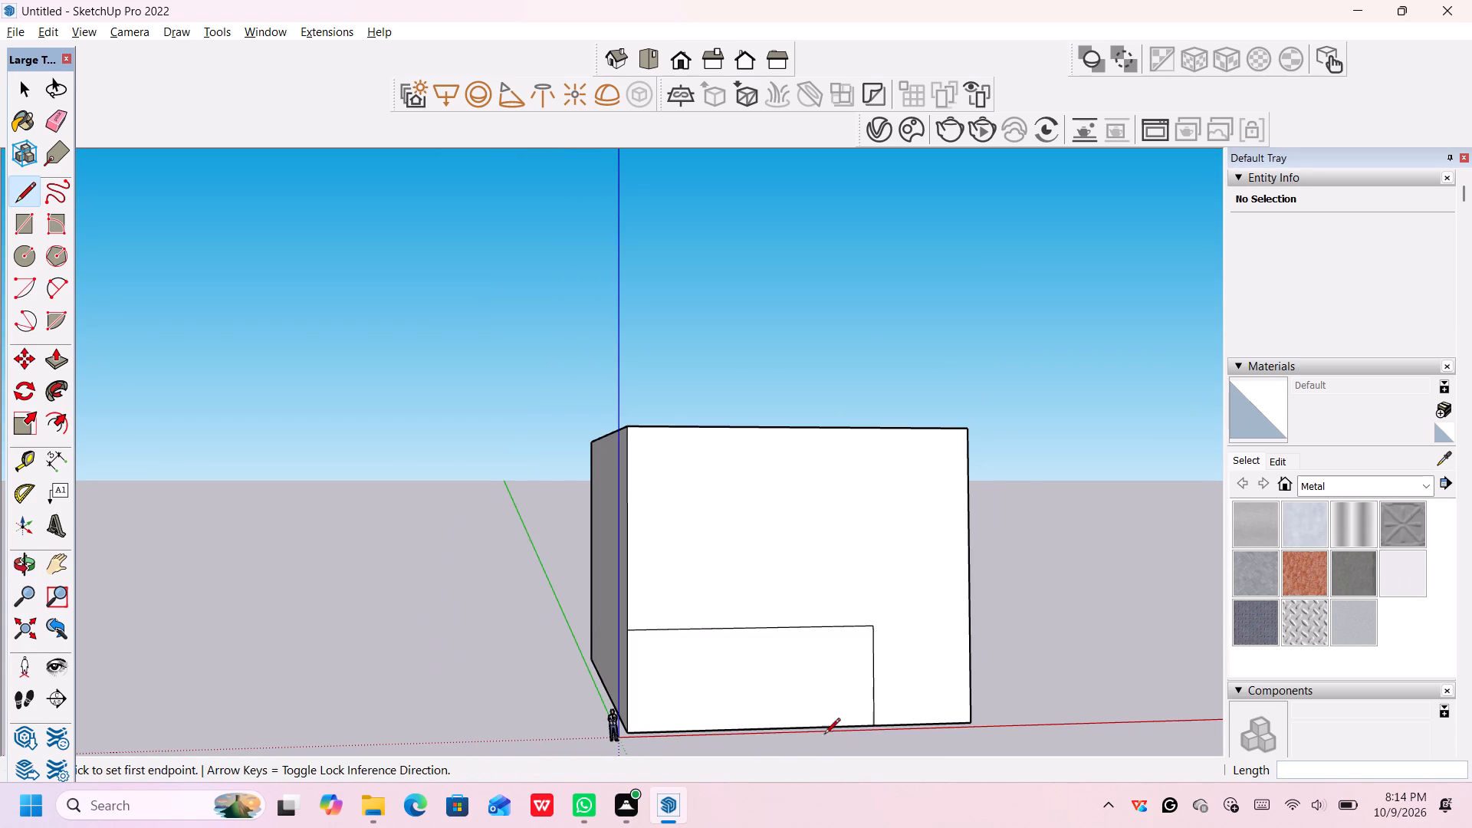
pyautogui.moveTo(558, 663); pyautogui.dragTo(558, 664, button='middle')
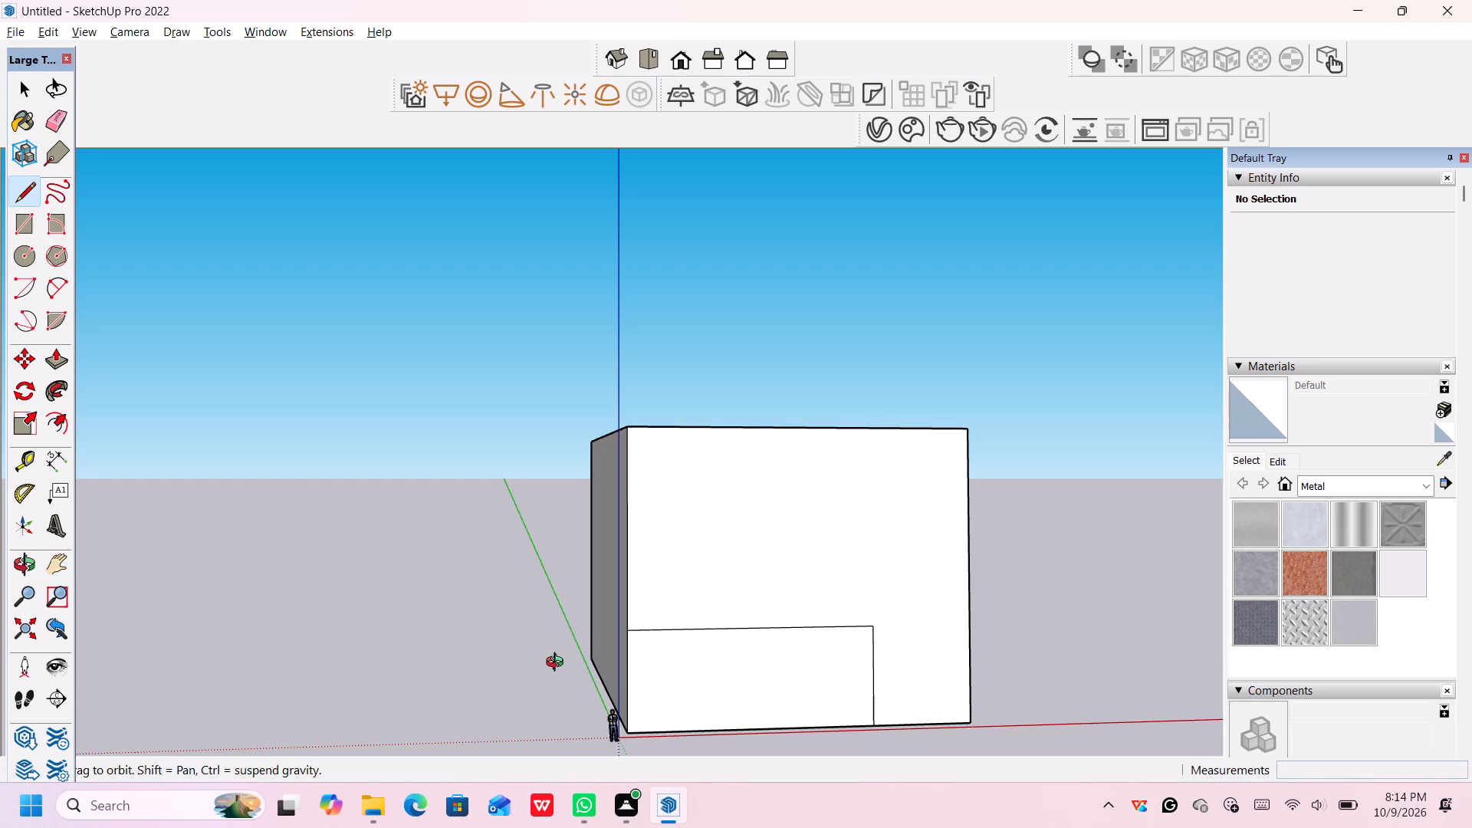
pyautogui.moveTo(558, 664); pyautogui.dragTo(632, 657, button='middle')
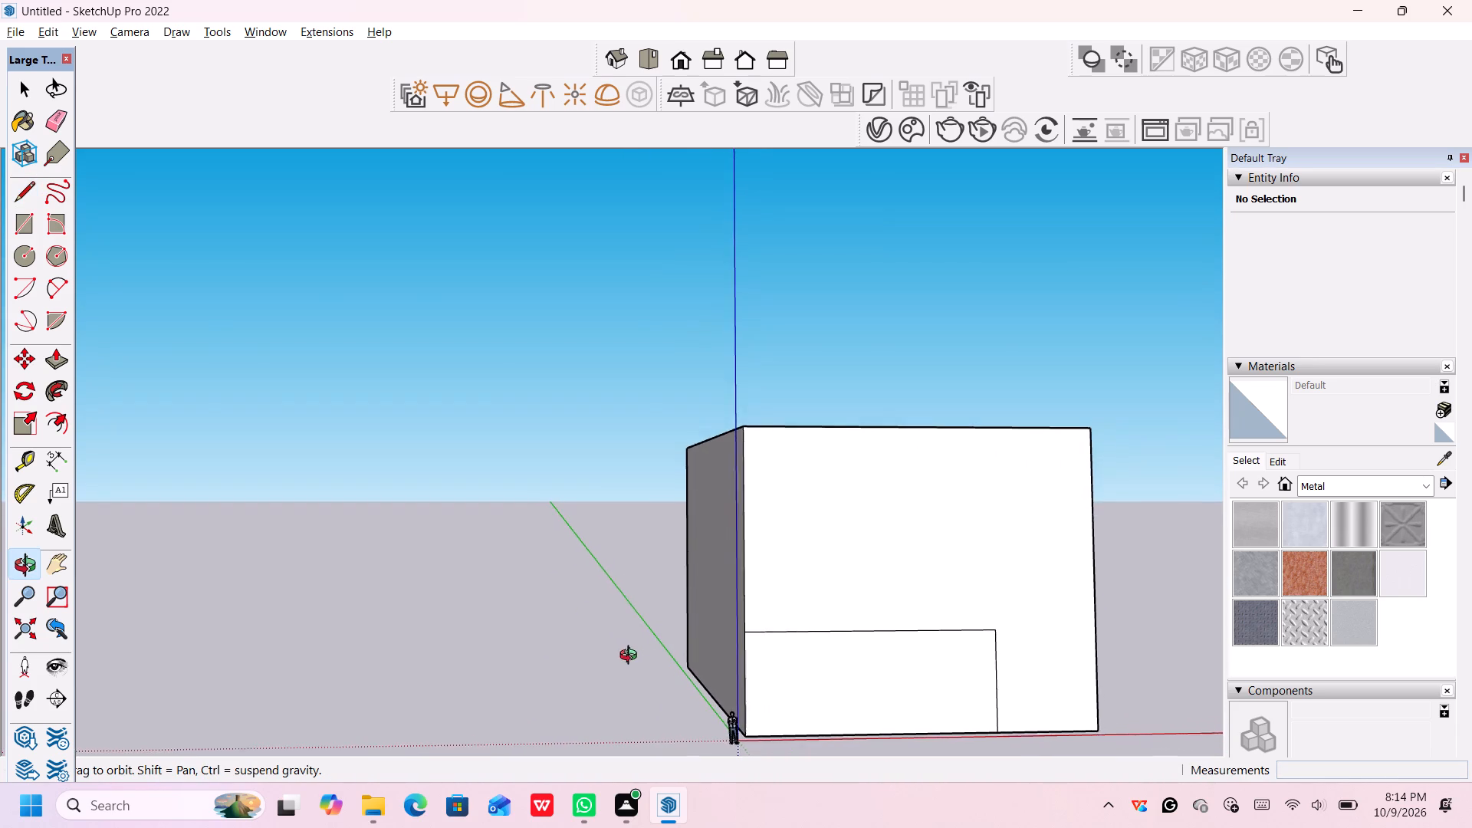
# Outline a 50' by 20' rectangle with lines on the adjacent side face, continuing from the front outline's top corner at the shared edge.
pyautogui.moveTo(632, 657); pyautogui.dragTo(936, 675, button='middle')
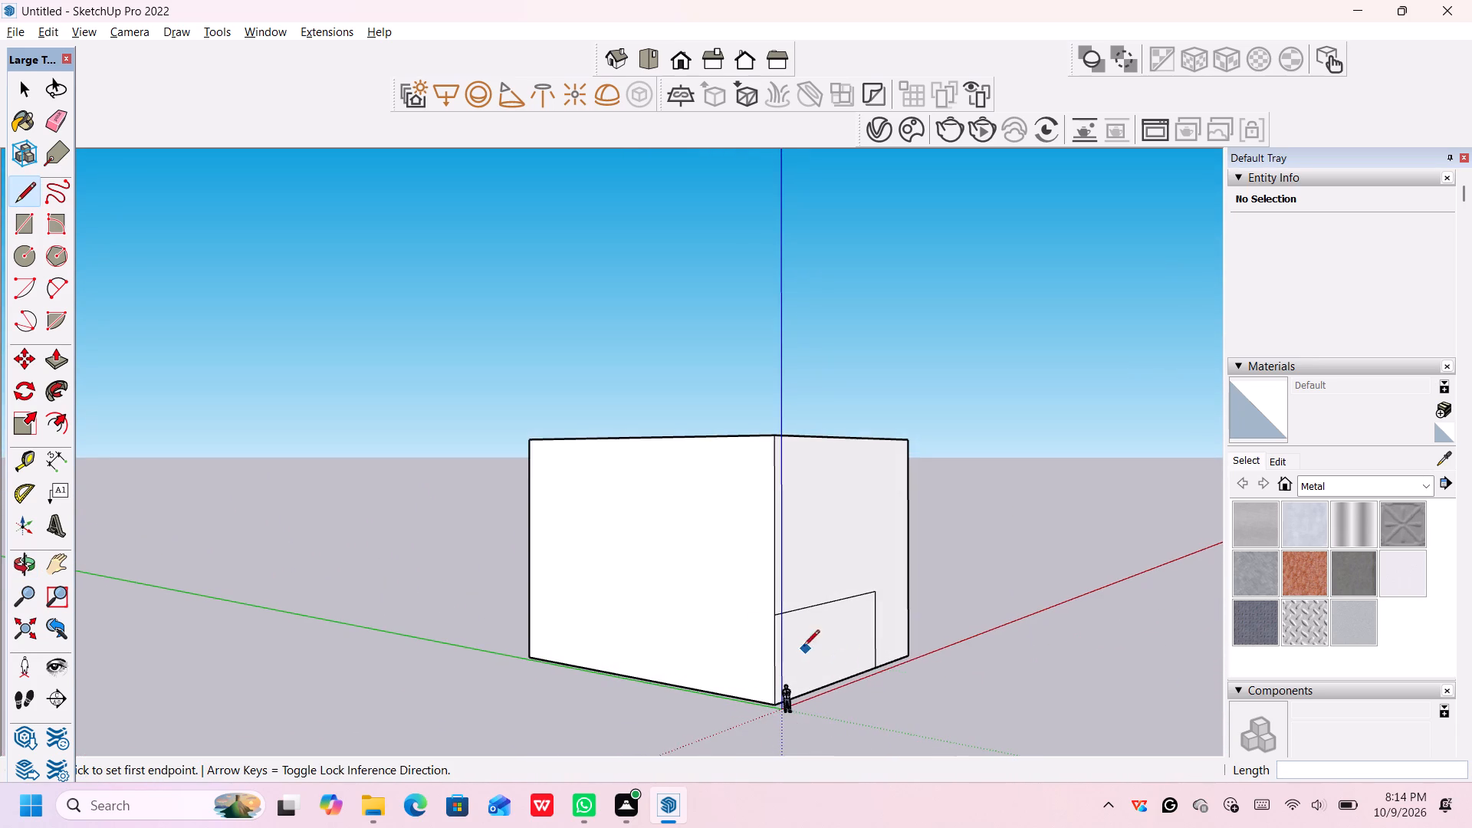
pyautogui.scroll(2, 714, 616)
pyautogui.scroll(2, 790, 616)
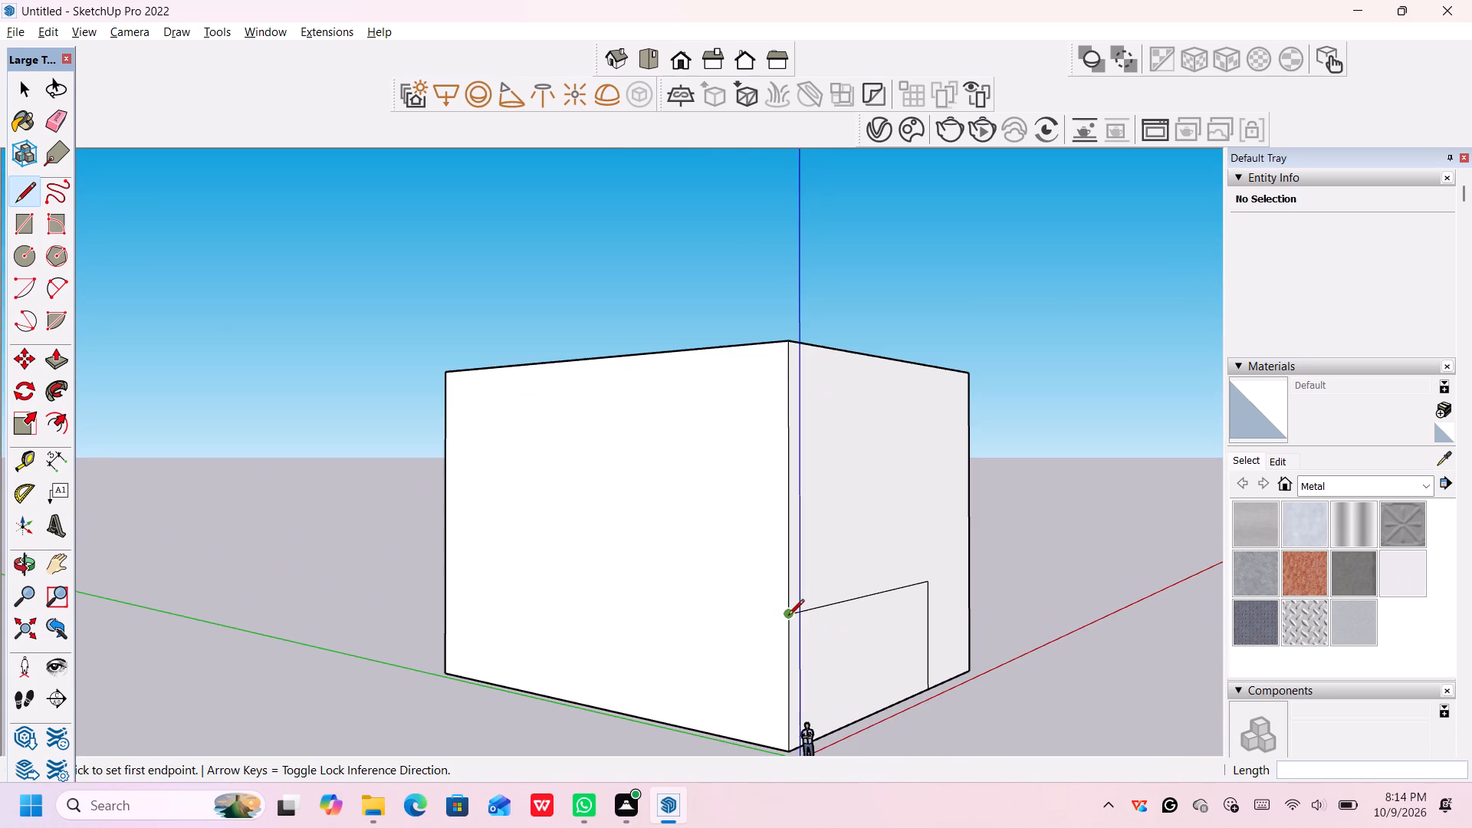
pyautogui.click(788, 616)
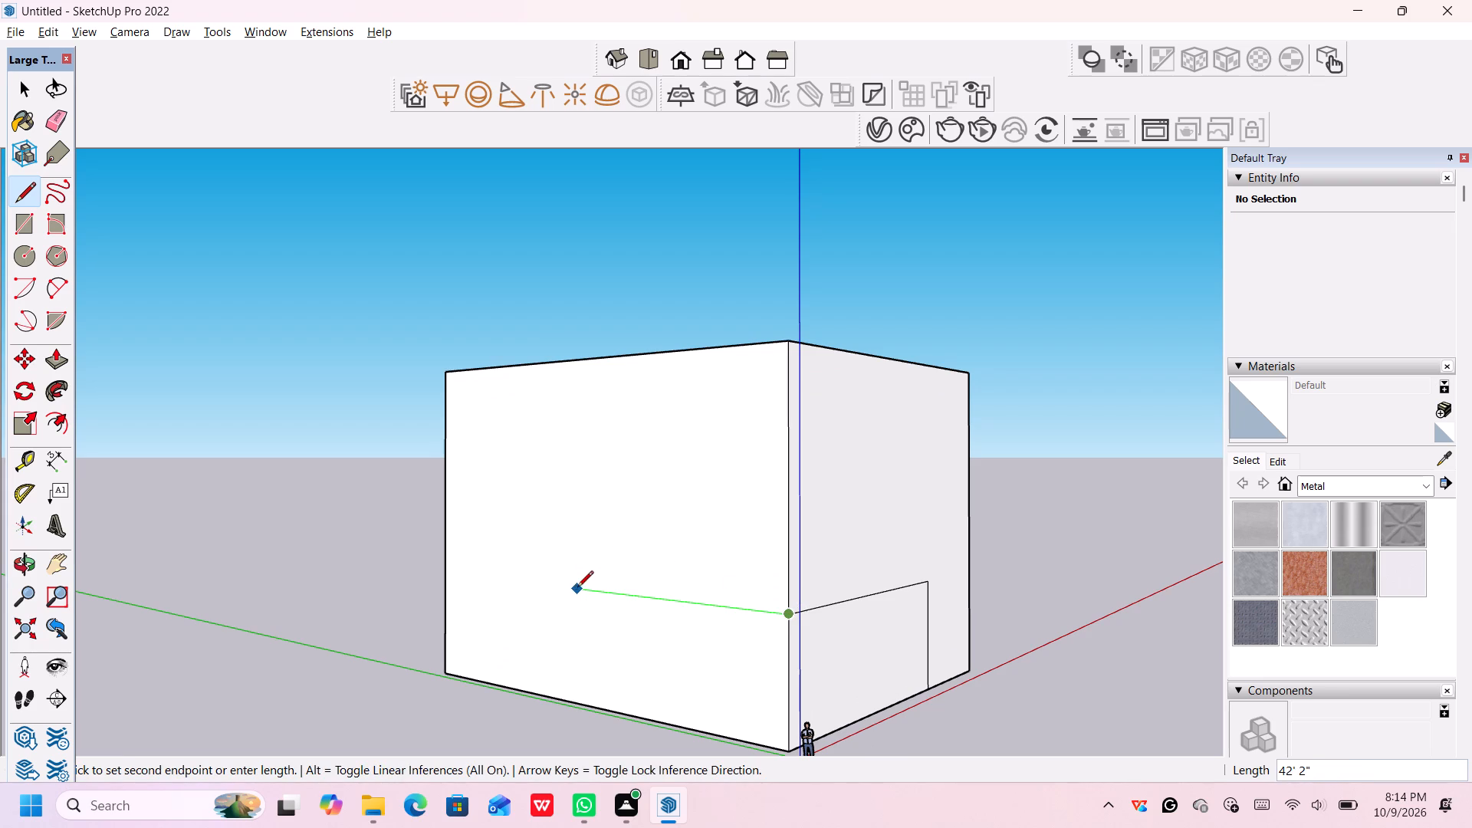
pyautogui.scroll(1, 547, 574)
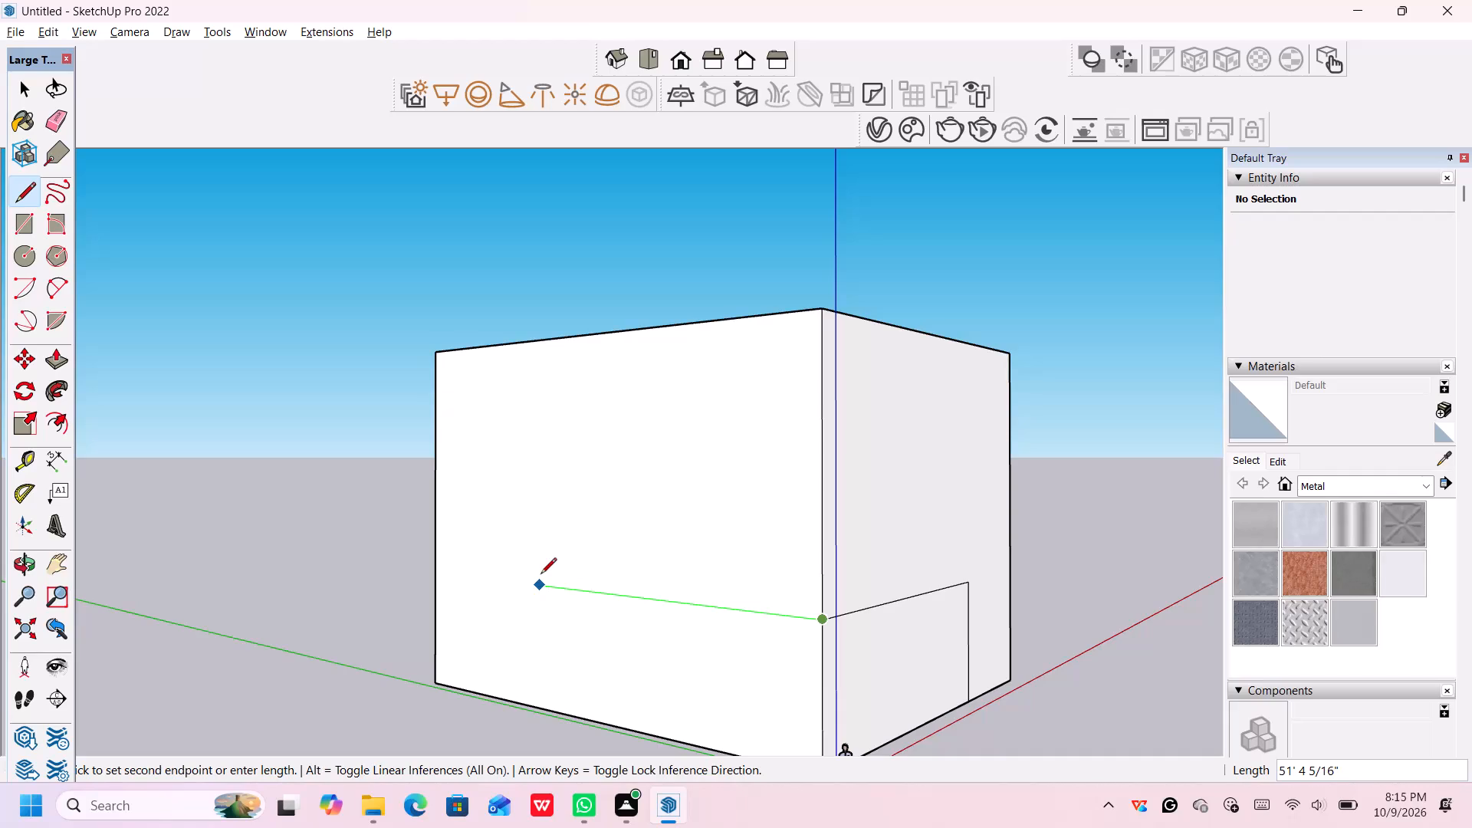
pyautogui.write("50'")
pyautogui.press('Return')
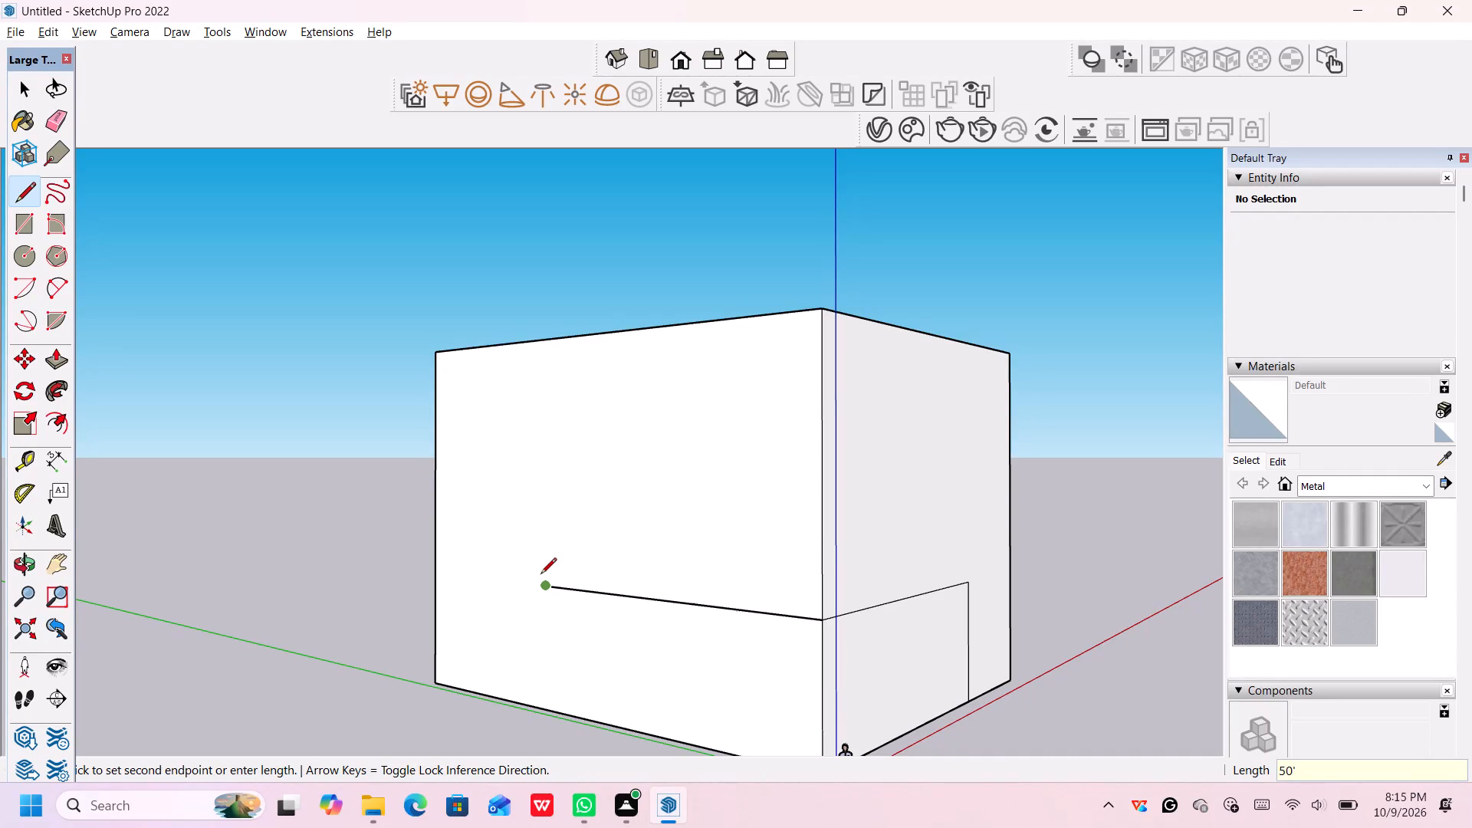
pyautogui.click(541, 711)
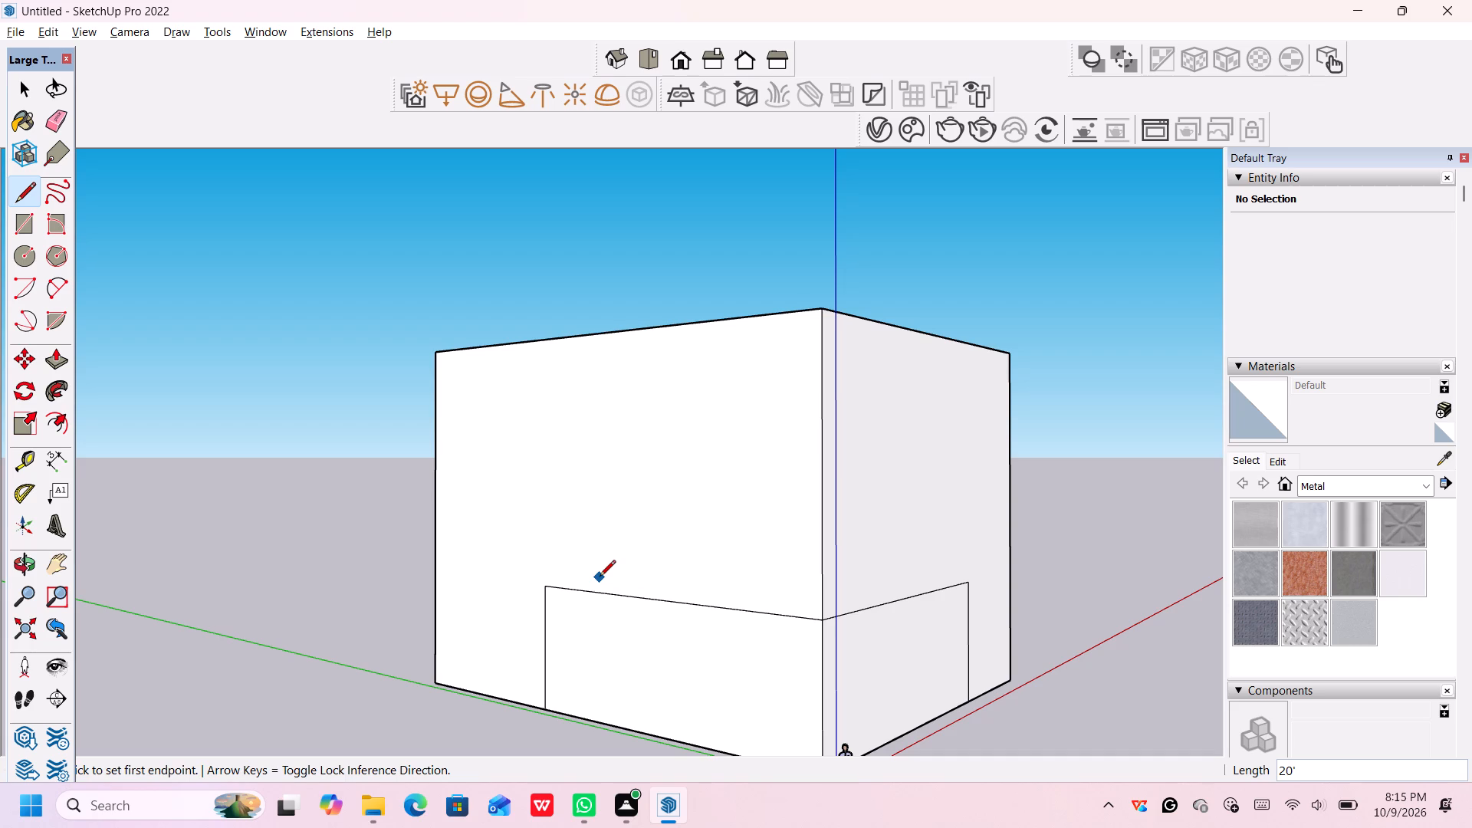
pyautogui.press('Escape')
pyautogui.scroll(-3, 675, 629)
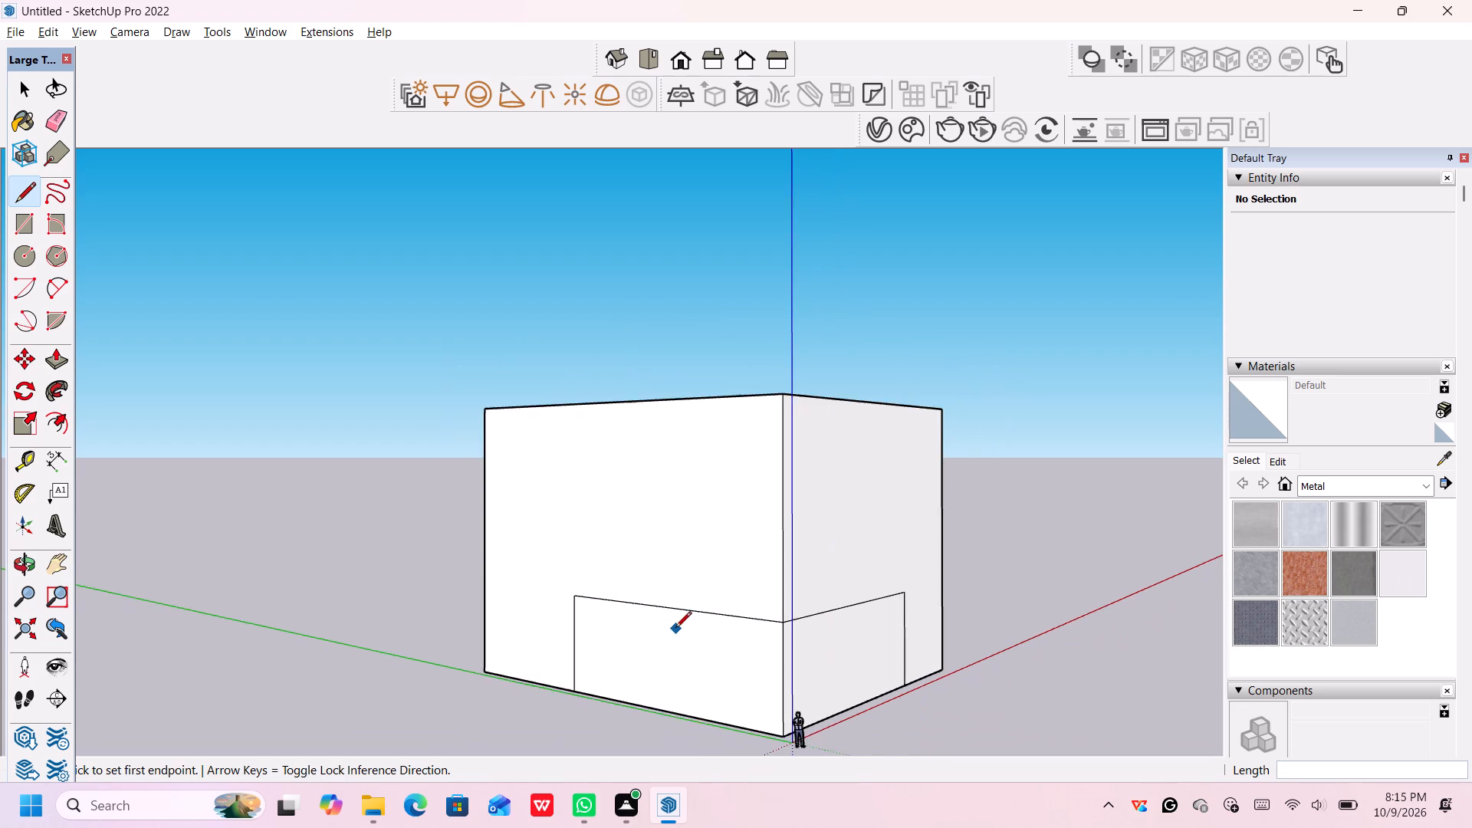
pyautogui.moveTo(675, 629); pyautogui.dragTo(674, 570, button='middle')
pyautogui.middleClick(674, 570)
pyautogui.moveTo(676, 583); pyautogui.dragTo(699, 714, button='middle')
pyautogui.scroll(1, 700, 714)
pyautogui.press('Escape')
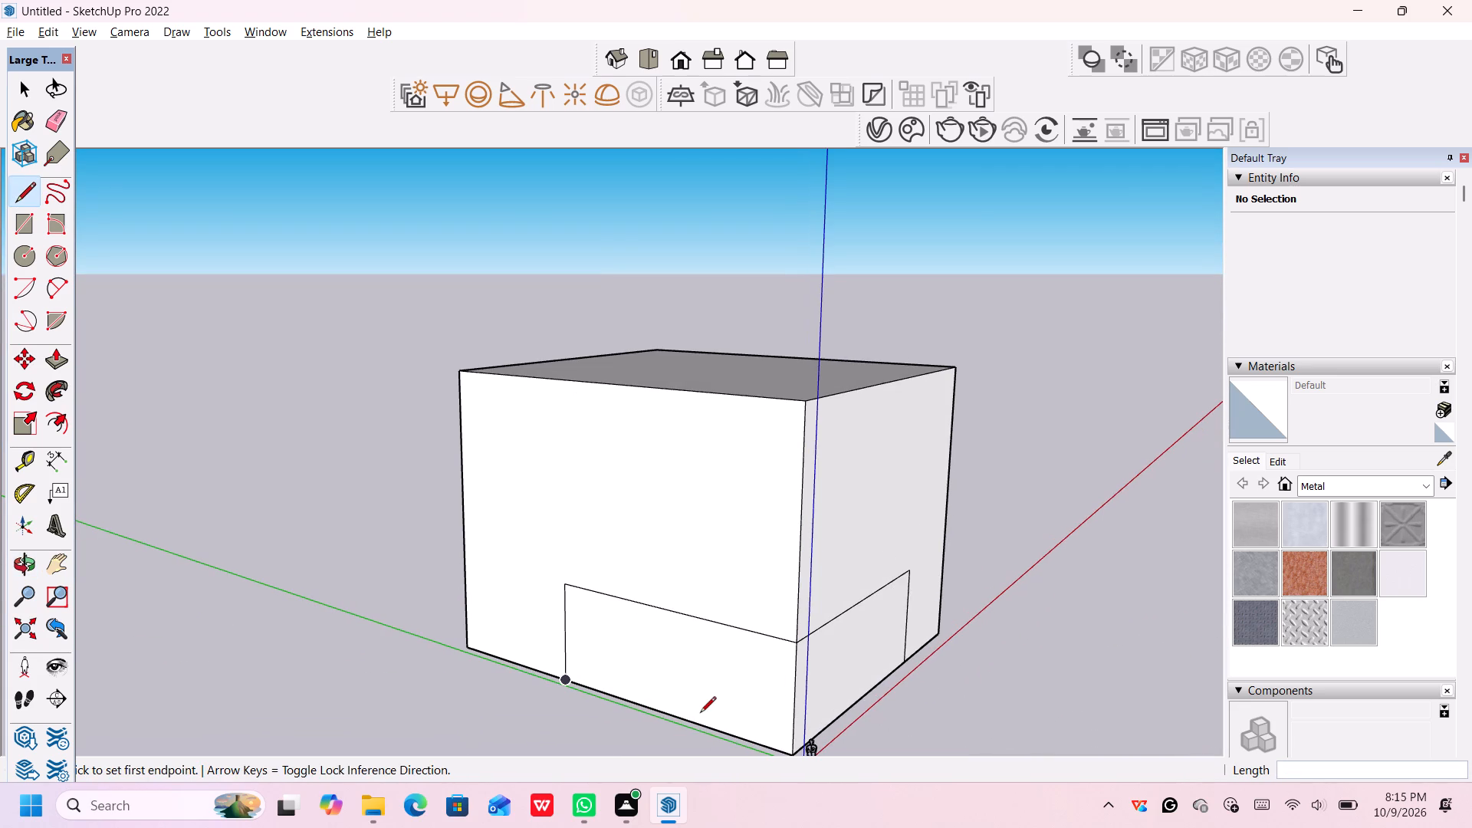
pyautogui.press('space')
# Examine the building mass and its two outlined corner rectangles from several angles.
pyautogui.scroll(-1, 753, 675)
pyautogui.moveTo(753, 674); pyautogui.dragTo(736, 652, button='middle')
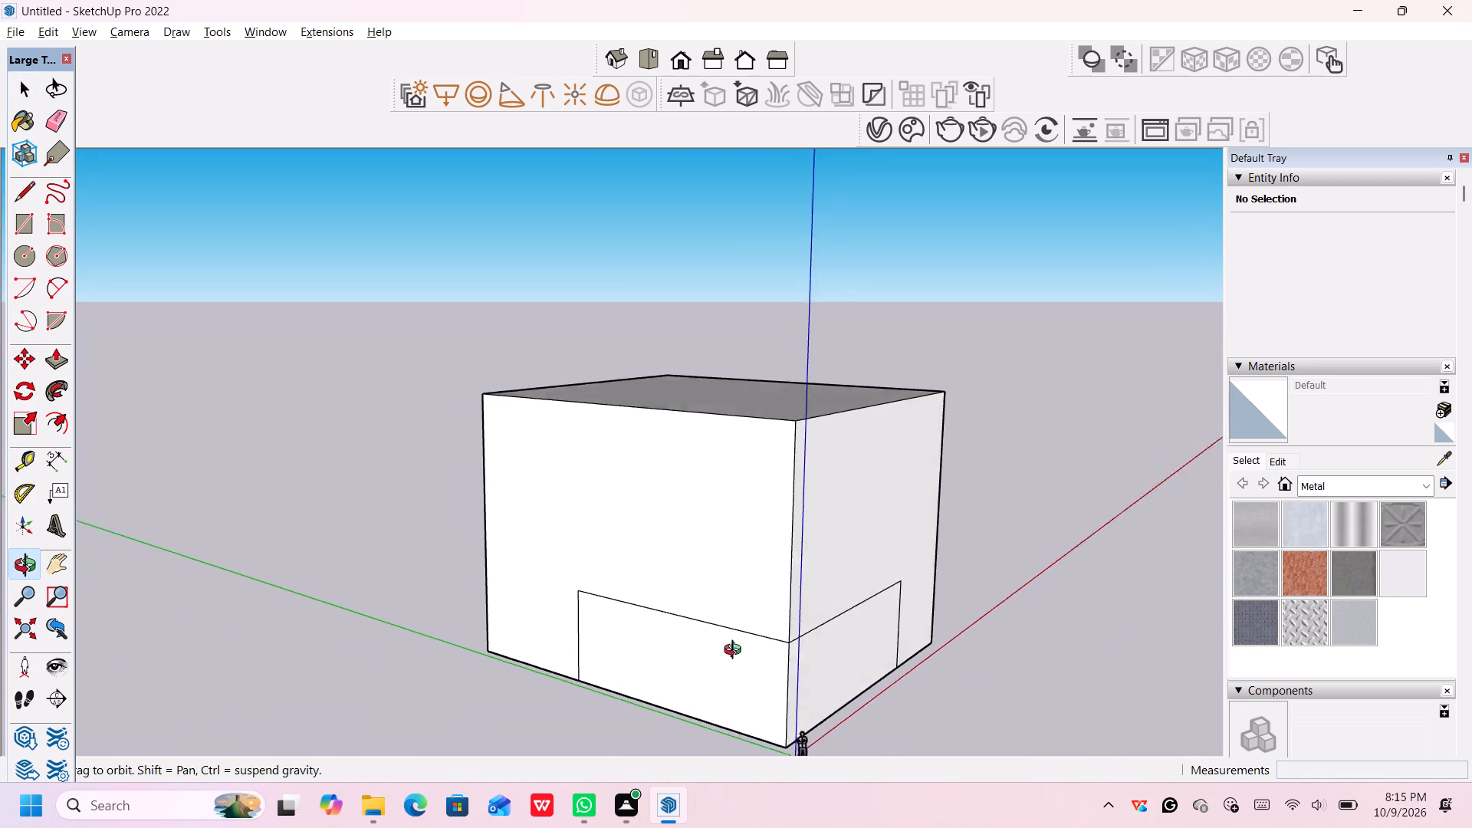
pyautogui.moveTo(736, 652); pyautogui.dragTo(736, 695, button='middle')
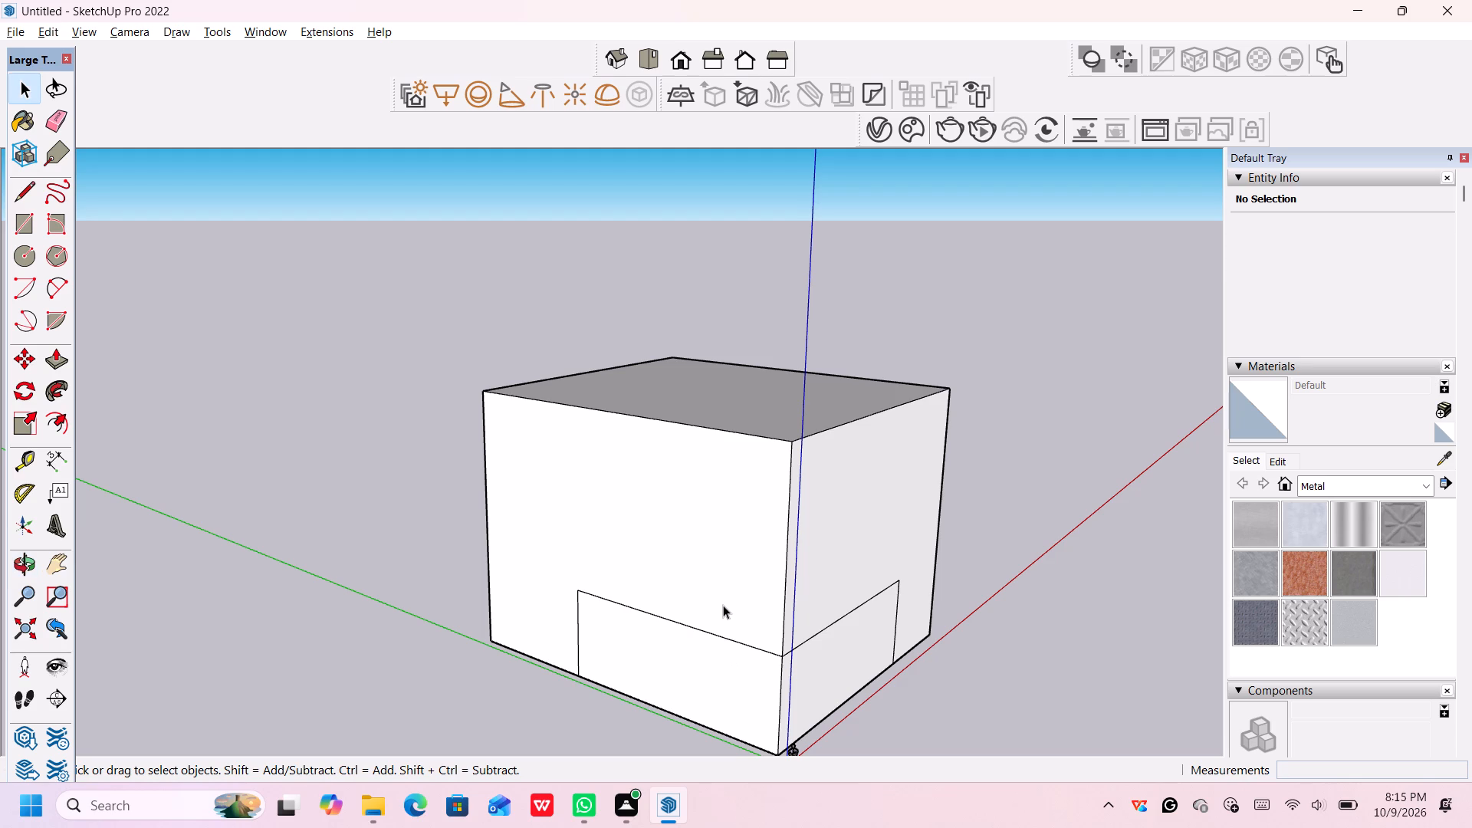
pyautogui.scroll(1, 728, 604)
pyautogui.scroll(-5, 800, 622)
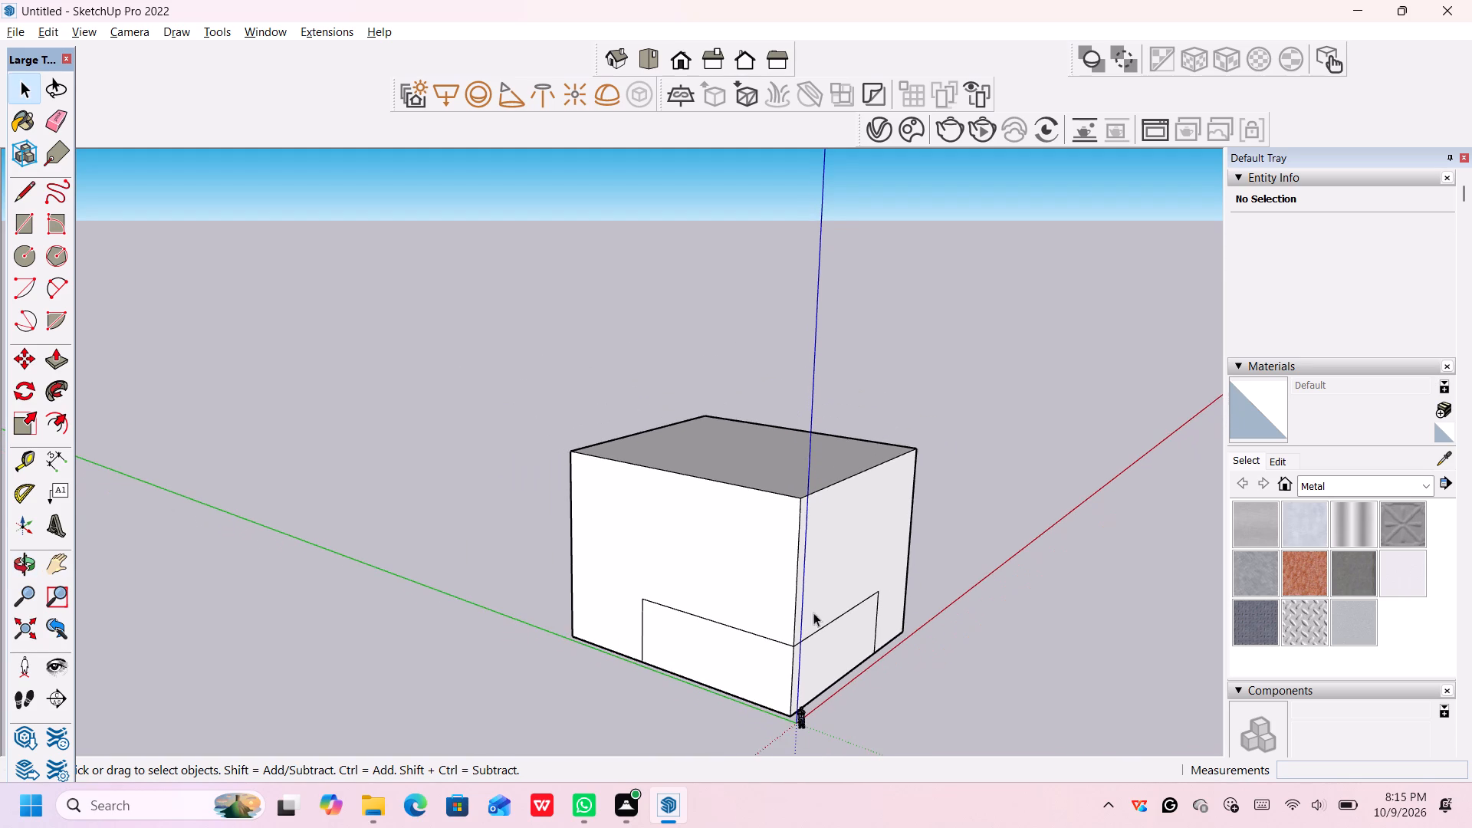
pyautogui.moveTo(853, 602); pyautogui.dragTo(623, 658, button='middle')
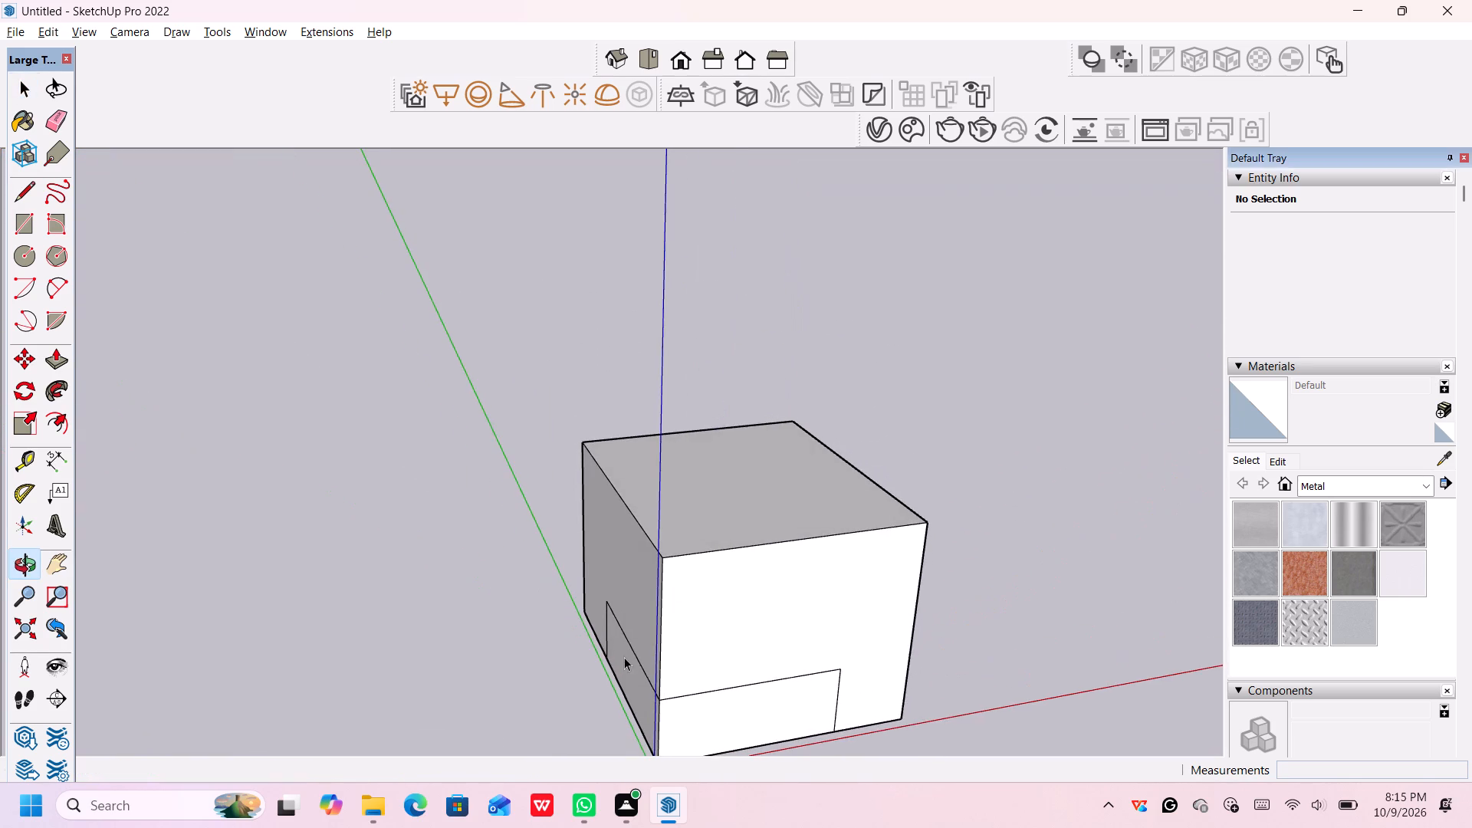
pyautogui.scroll(-5, 674, 630)
pyautogui.moveTo(714, 668); pyautogui.dragTo(714, 652, button='middle')
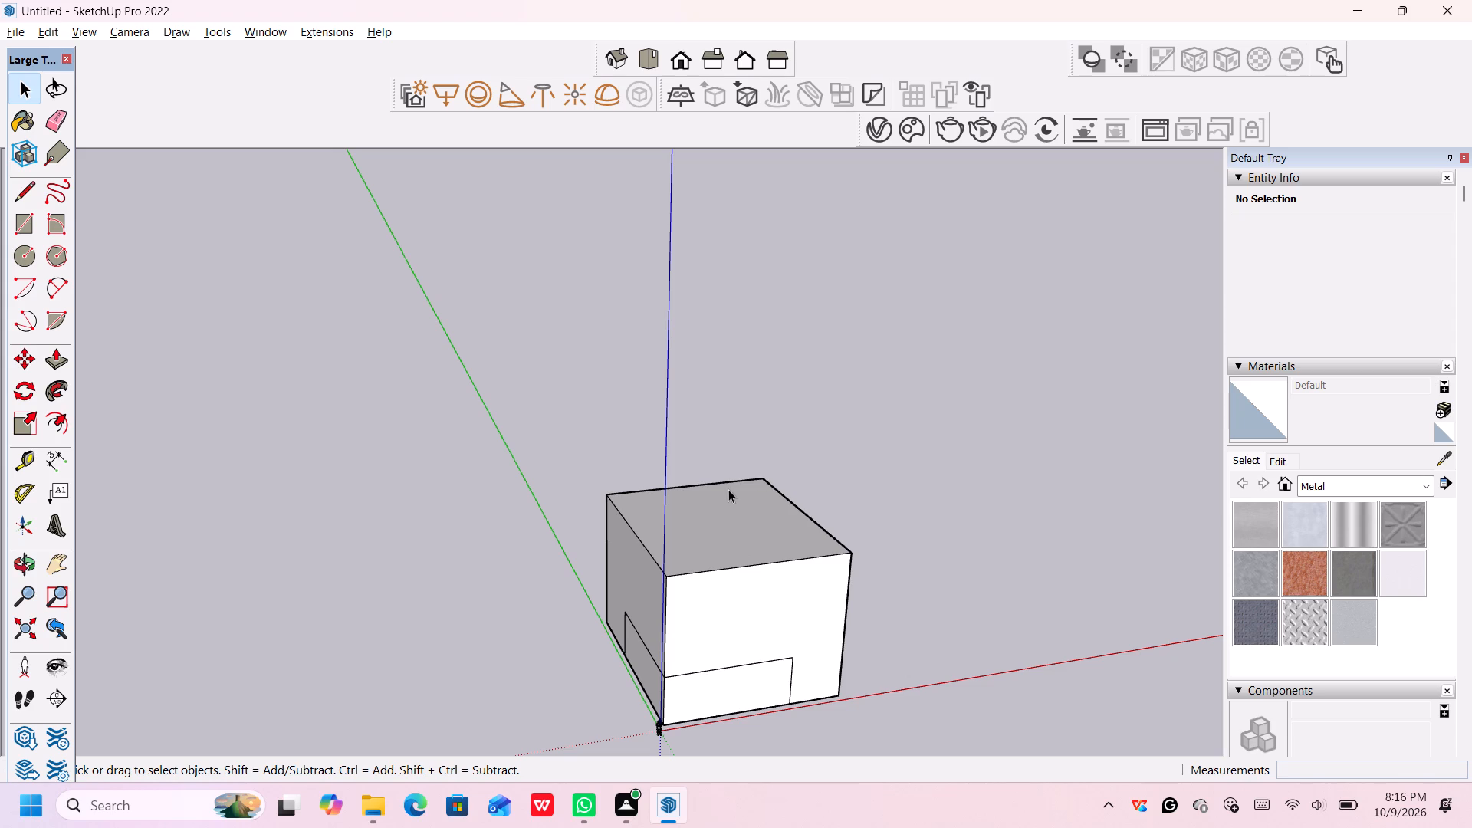
pyautogui.moveTo(728, 707); pyautogui.dragTo(715, 663, button='middle')
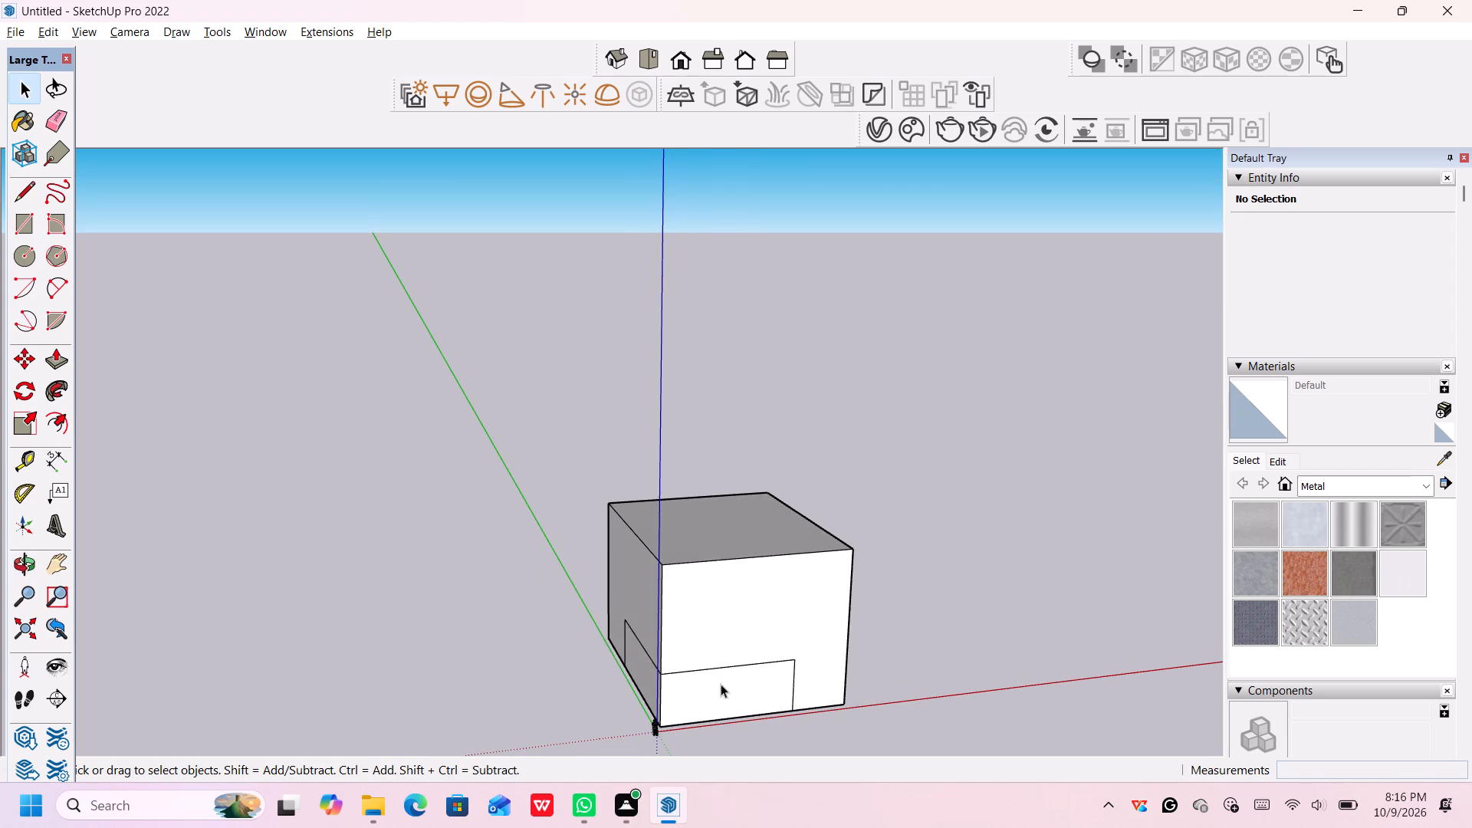
pyautogui.scroll(-5, 721, 684)
pyautogui.scroll(13, 740, 719)
pyautogui.scroll(9, 728, 730)
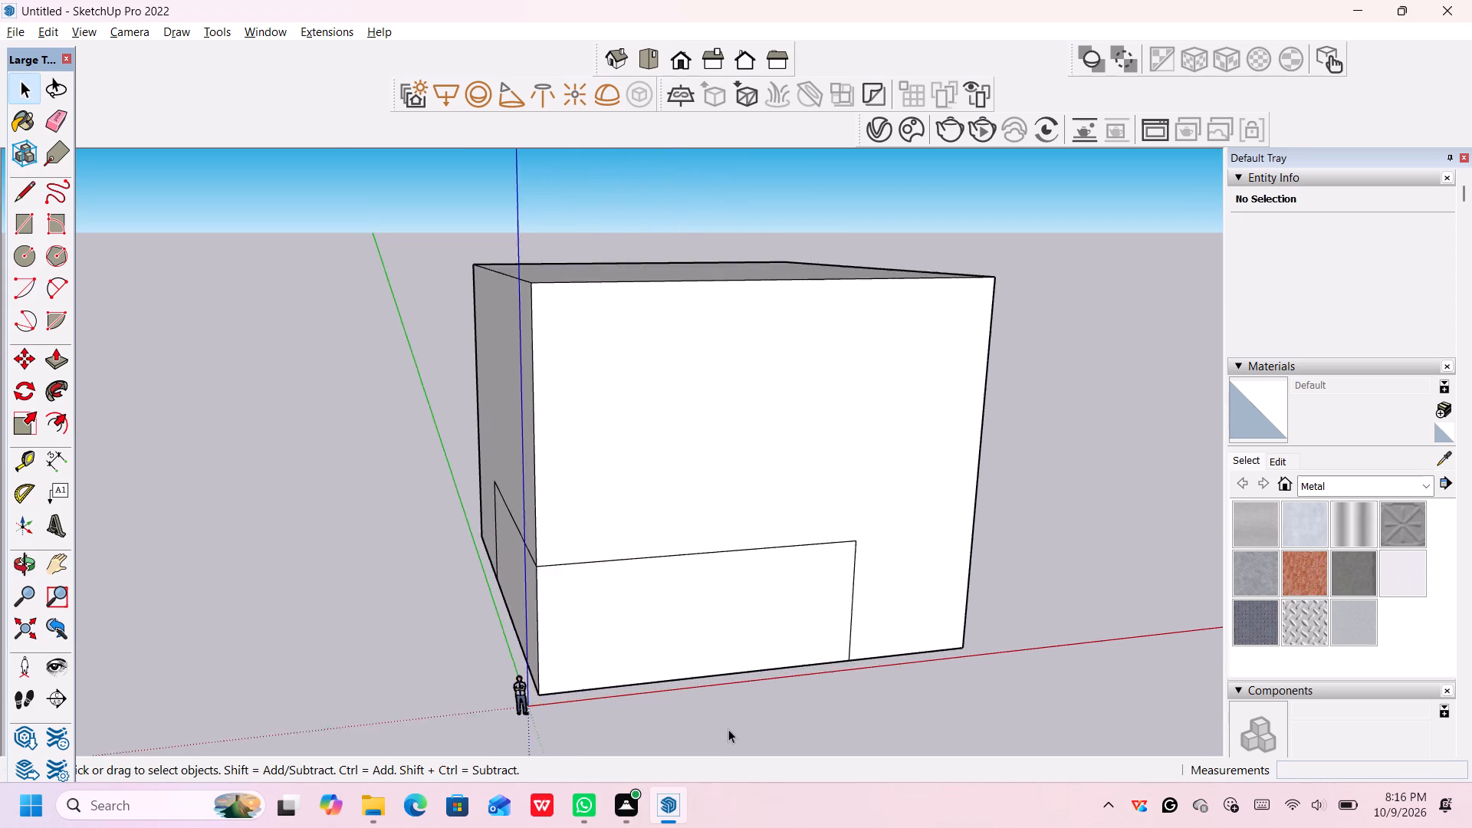
pyautogui.scroll(2, 728, 729)
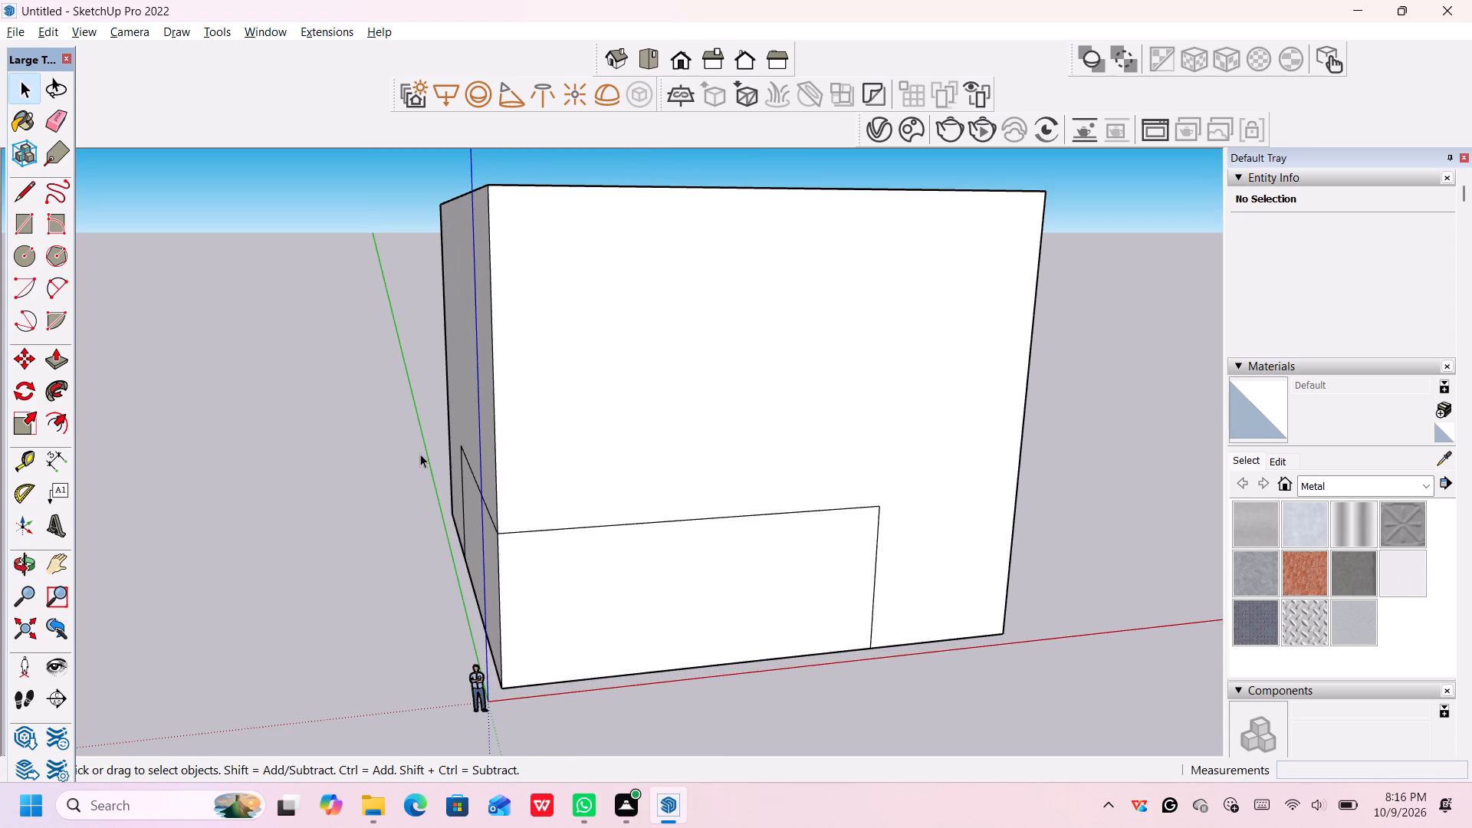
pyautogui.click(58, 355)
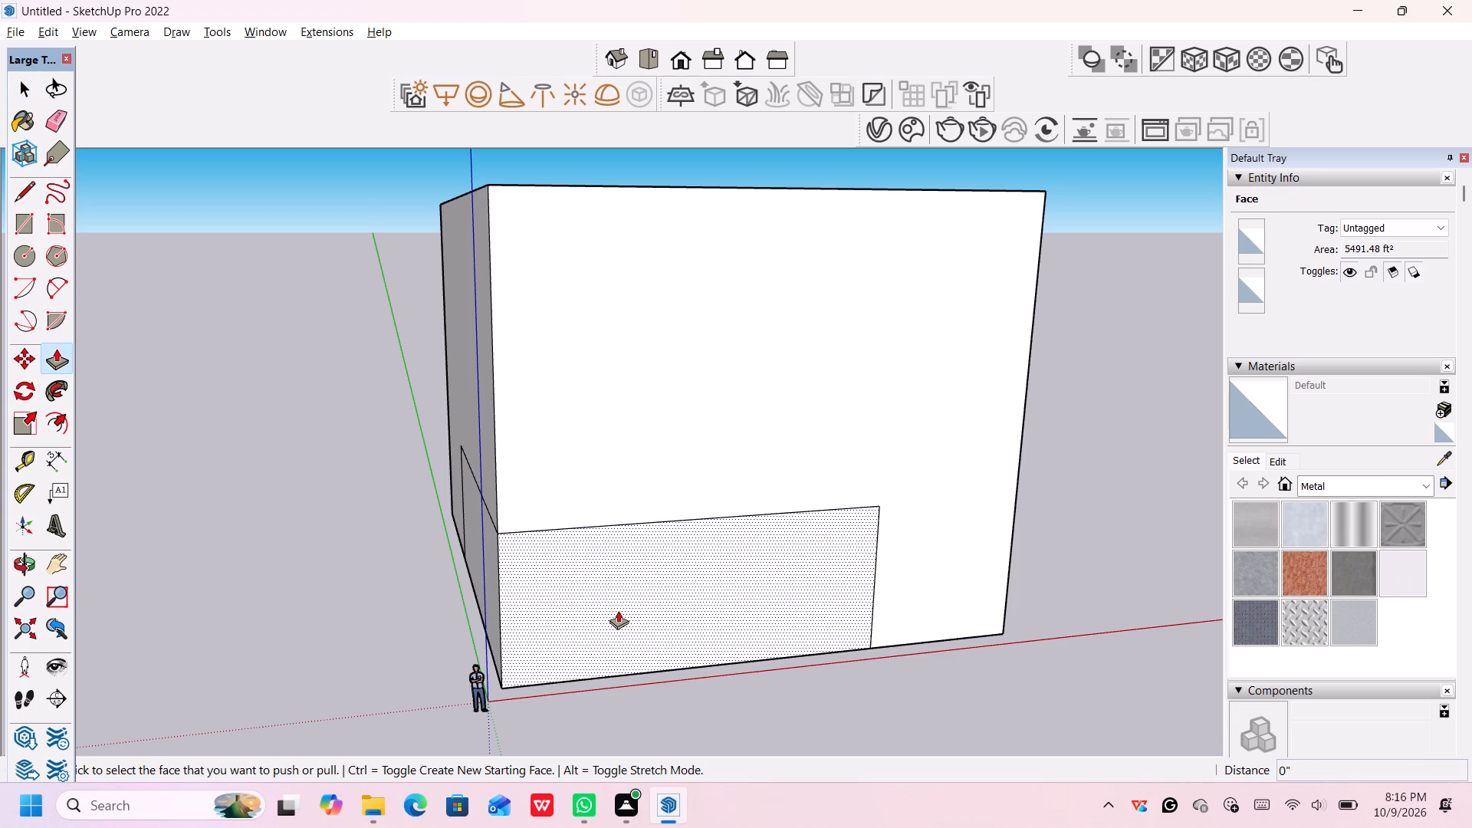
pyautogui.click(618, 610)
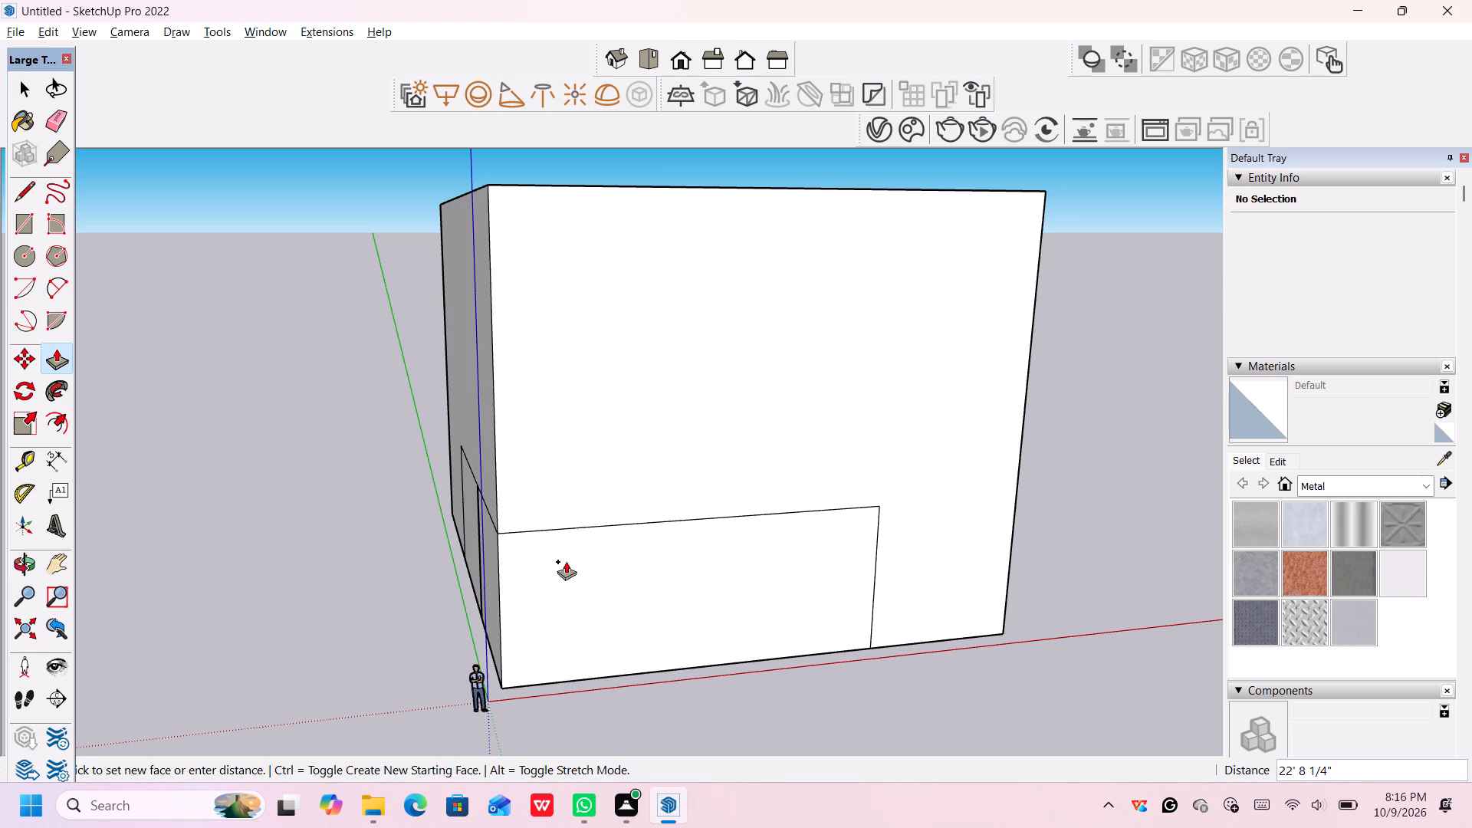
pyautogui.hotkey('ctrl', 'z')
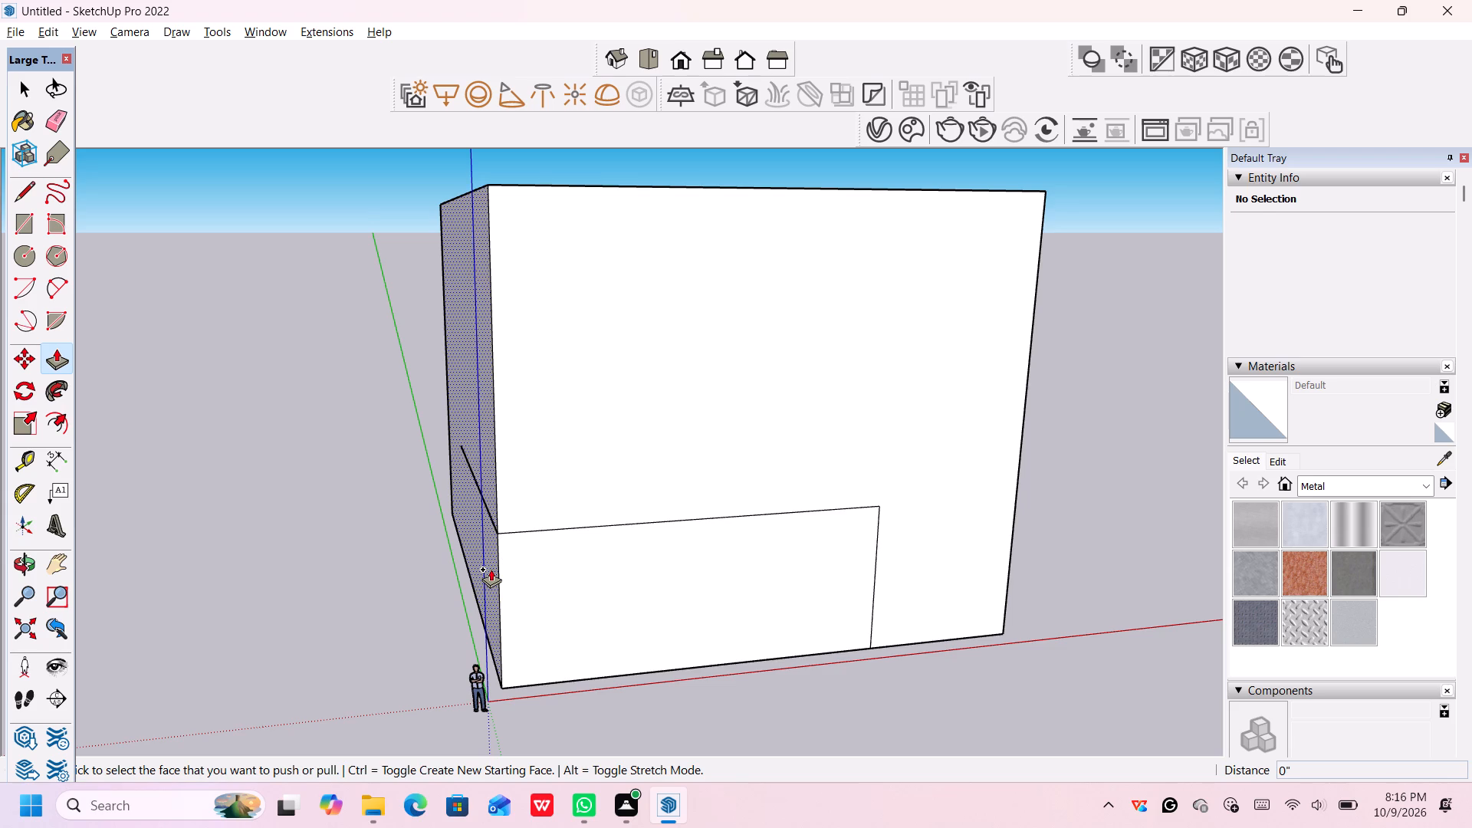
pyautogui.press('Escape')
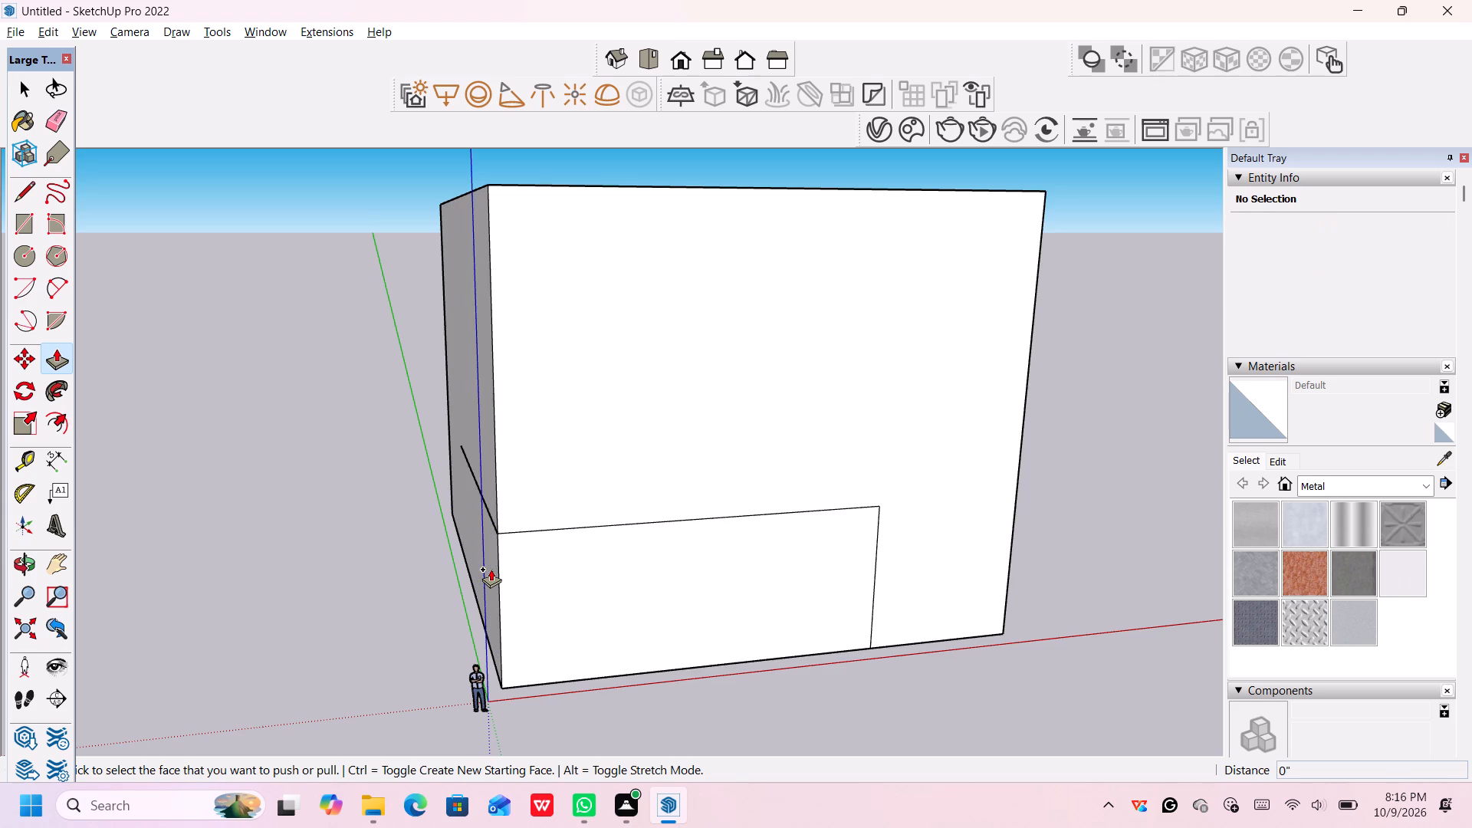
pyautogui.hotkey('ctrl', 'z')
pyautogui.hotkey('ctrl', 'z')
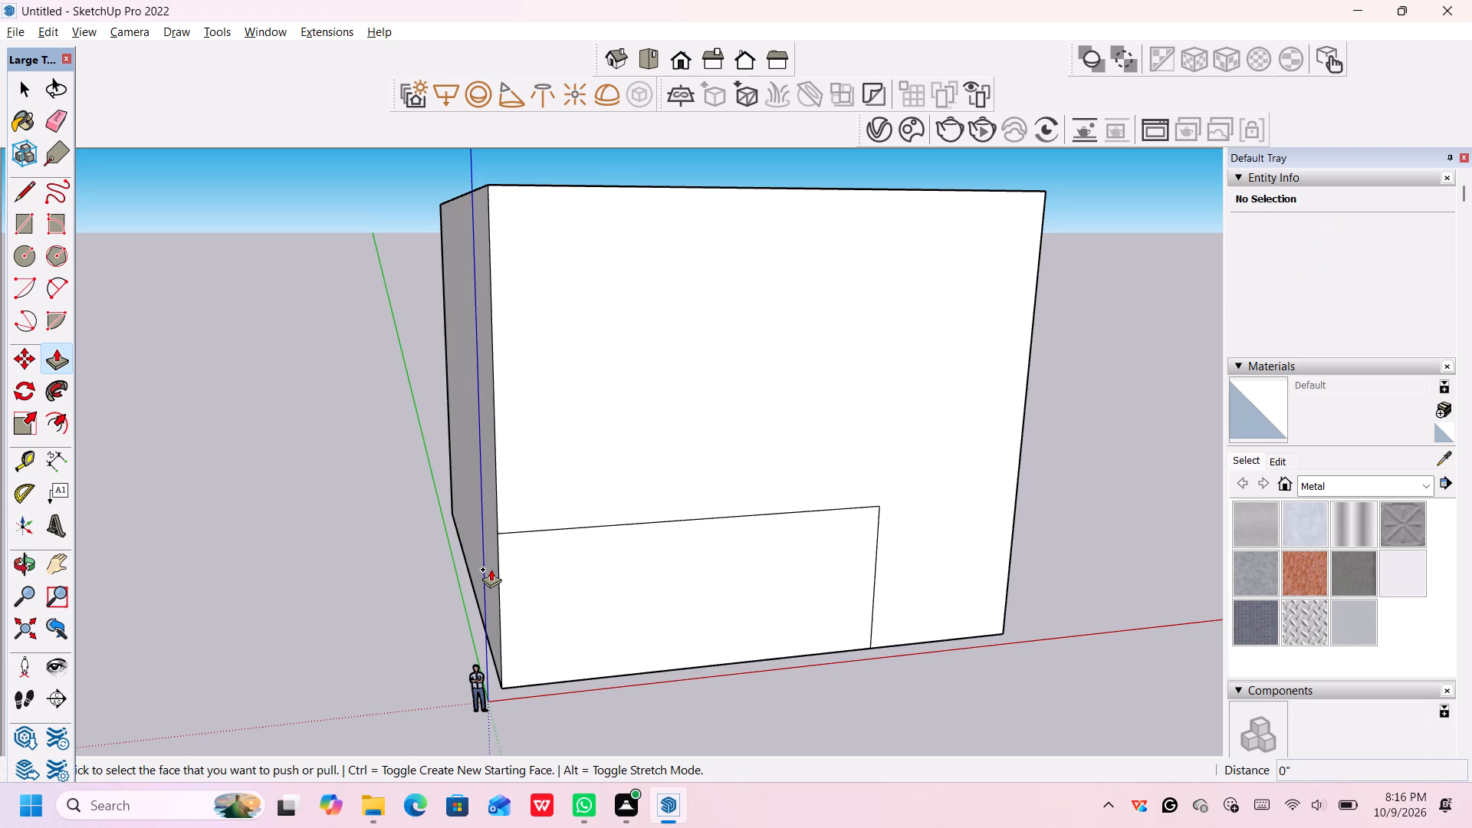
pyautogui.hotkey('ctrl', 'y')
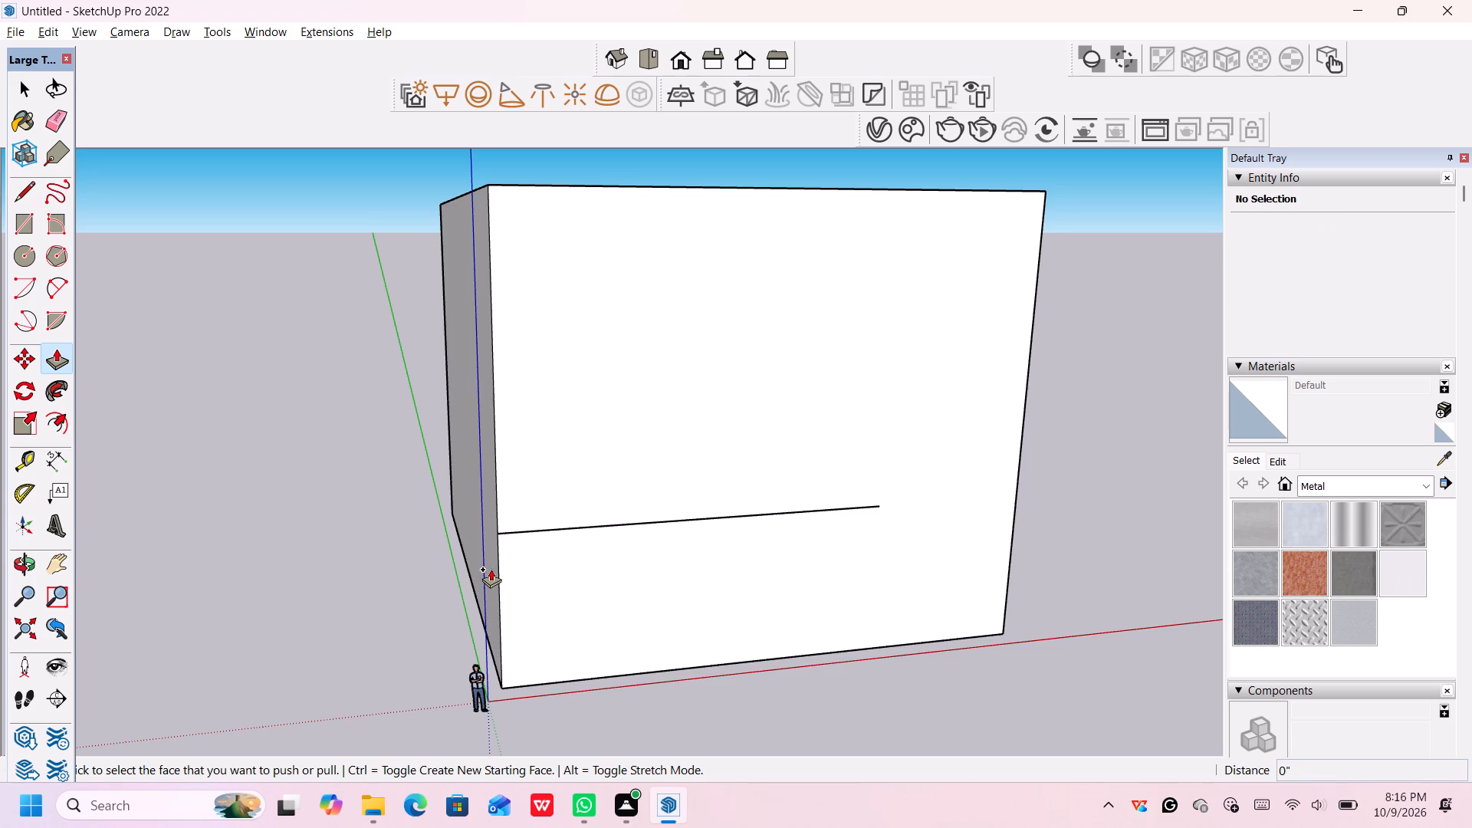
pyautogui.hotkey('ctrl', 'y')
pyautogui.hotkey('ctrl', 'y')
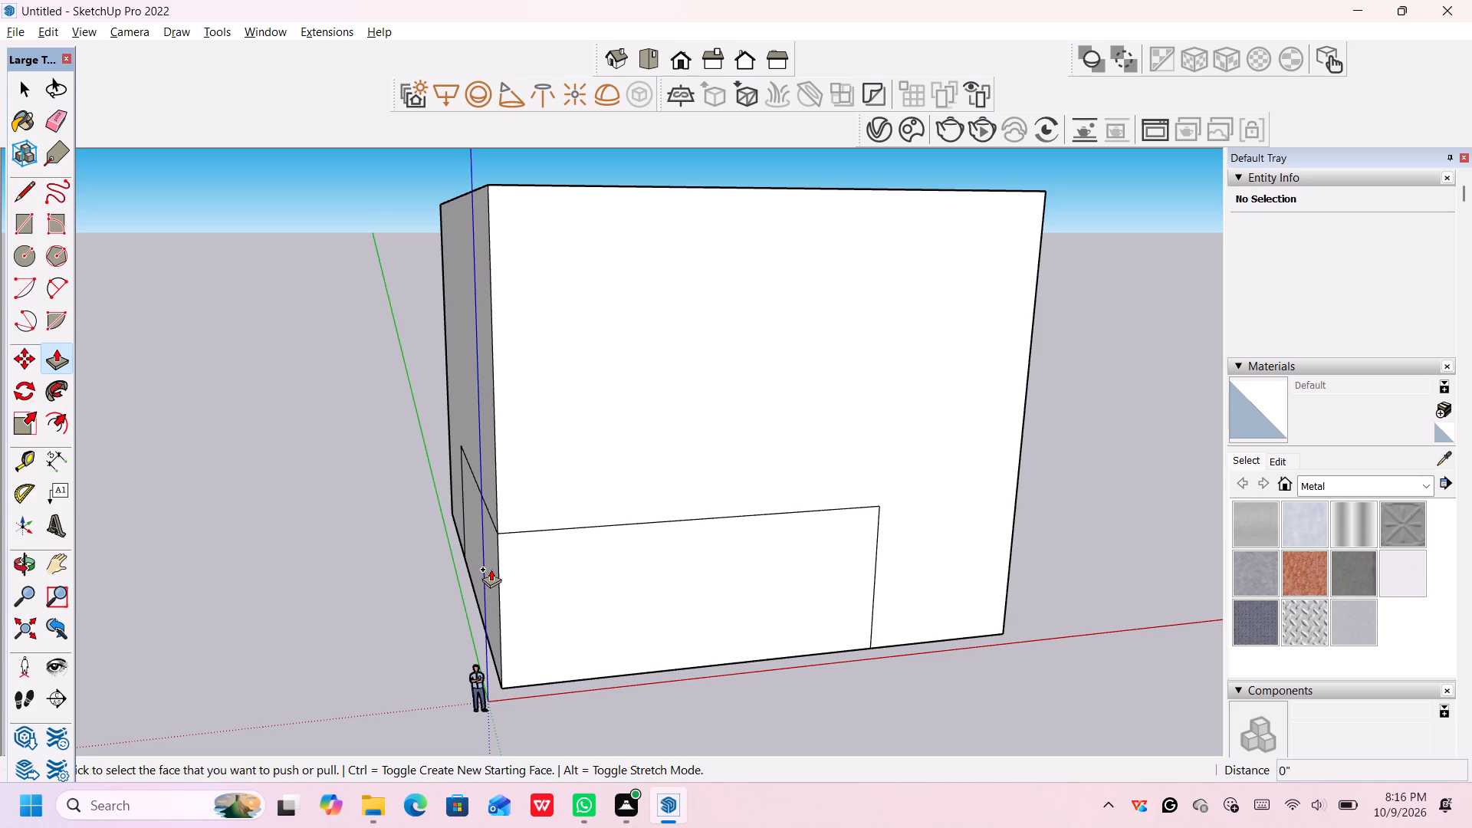
# Push/Pull the outlined rectangle on the front face 15' into the building mass.
pyautogui.click(509, 577)
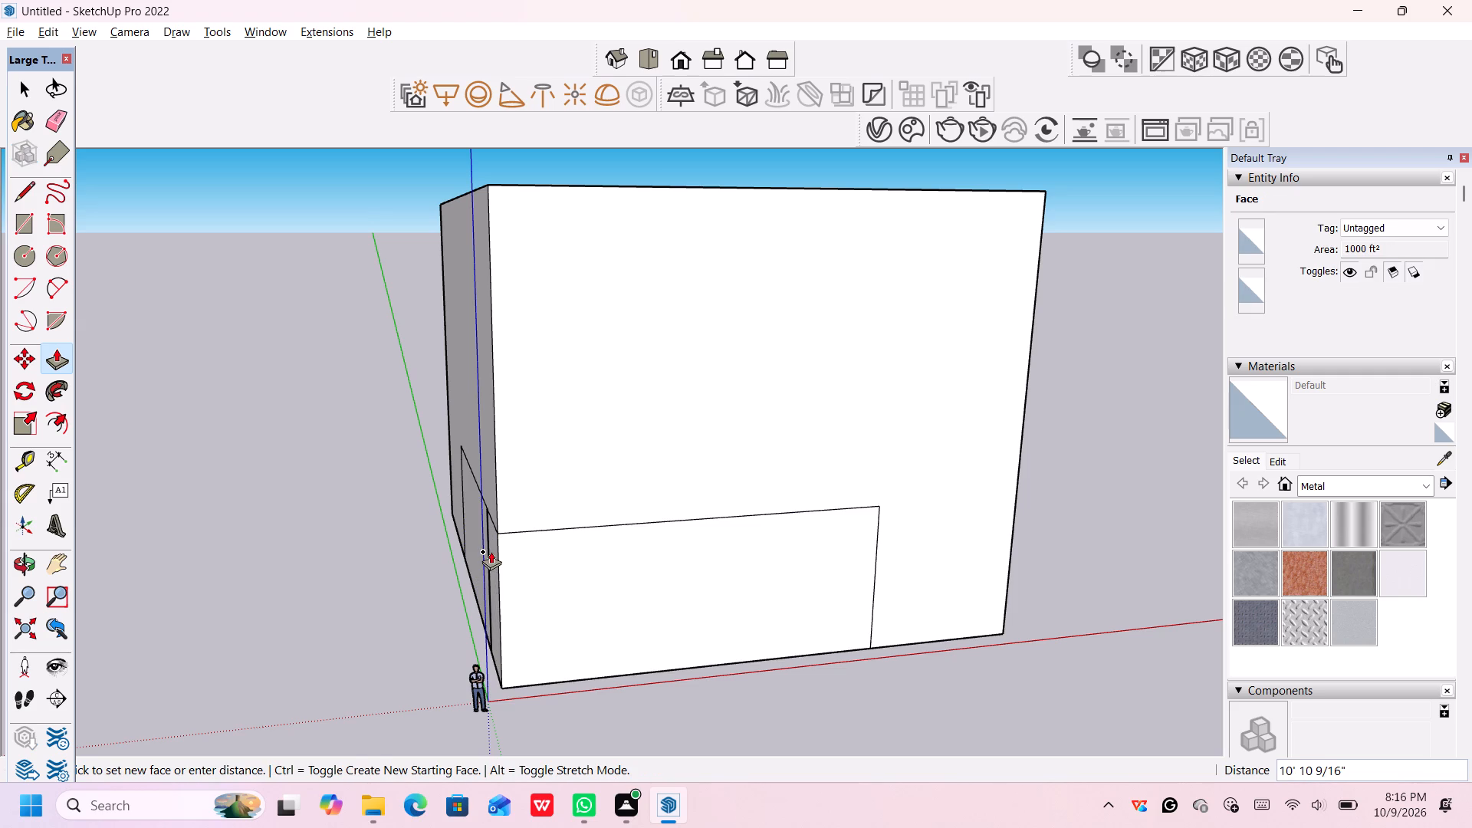
pyautogui.scroll(-1, 490, 551)
pyautogui.moveTo(490, 554); pyautogui.dragTo(678, 674, button='middle')
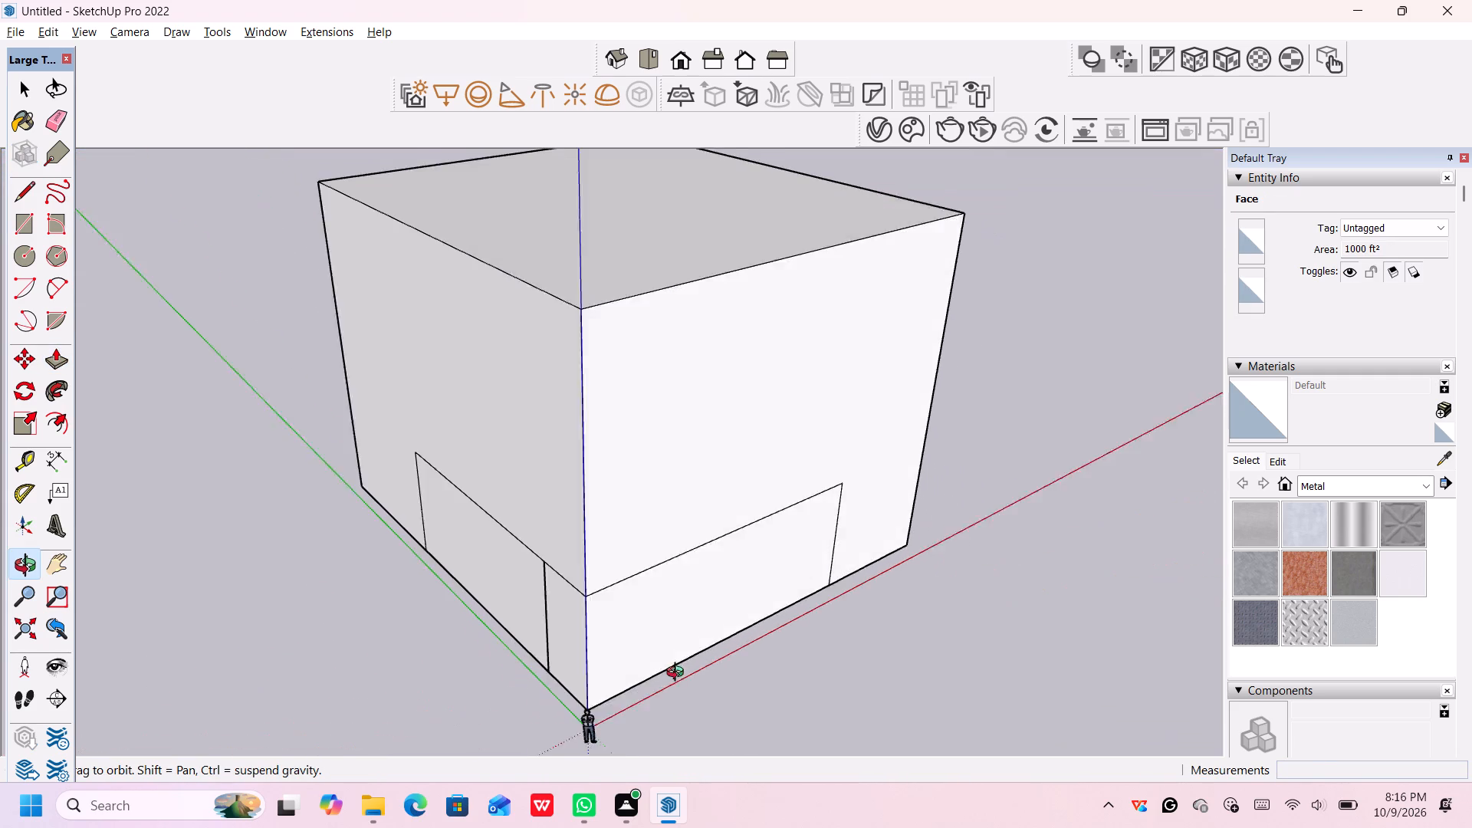
pyautogui.moveTo(678, 674); pyautogui.dragTo(679, 674, button='middle')
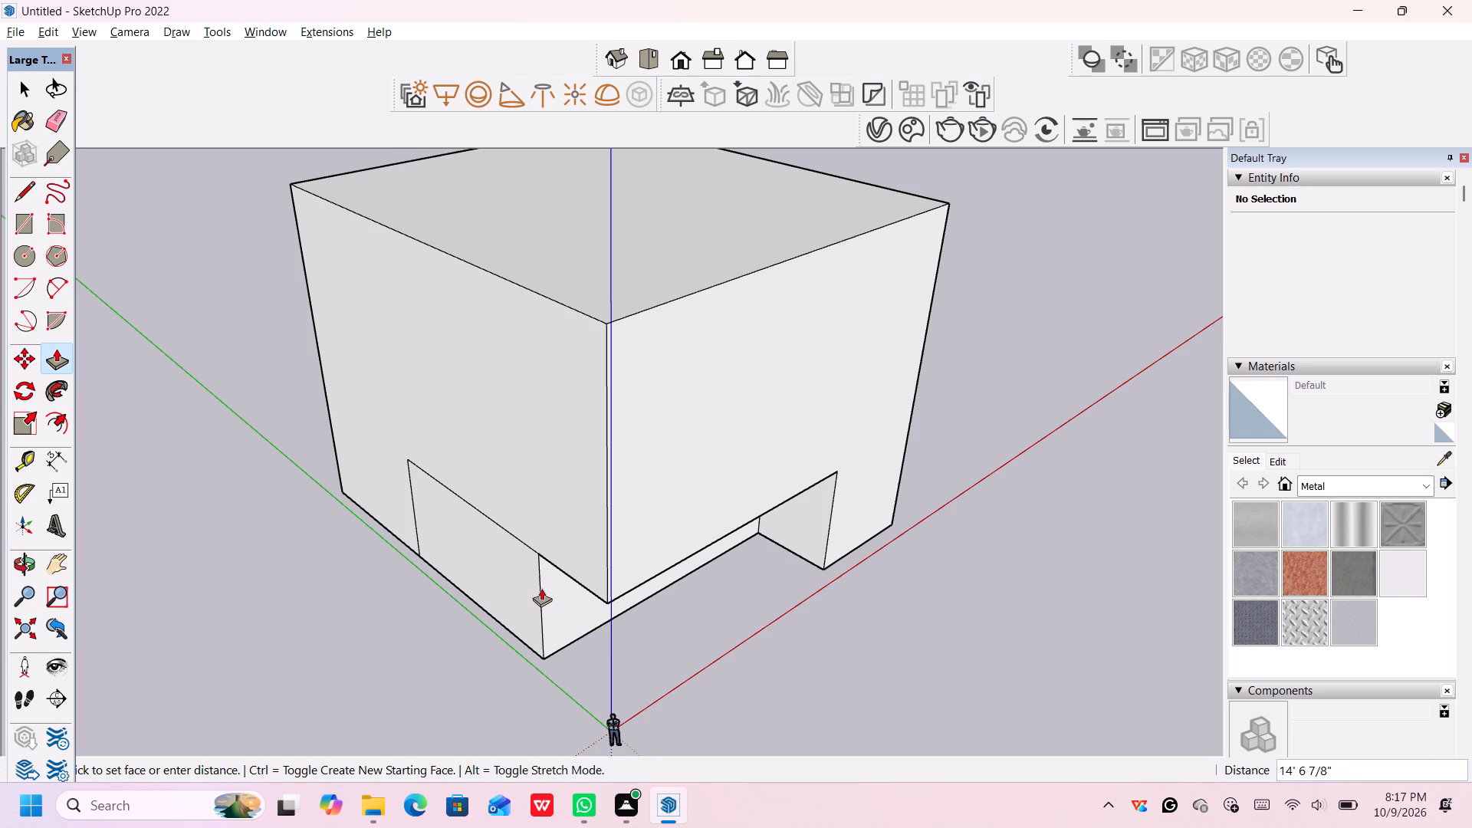
pyautogui.moveTo(541, 588); pyautogui.dragTo(673, 606, button='middle')
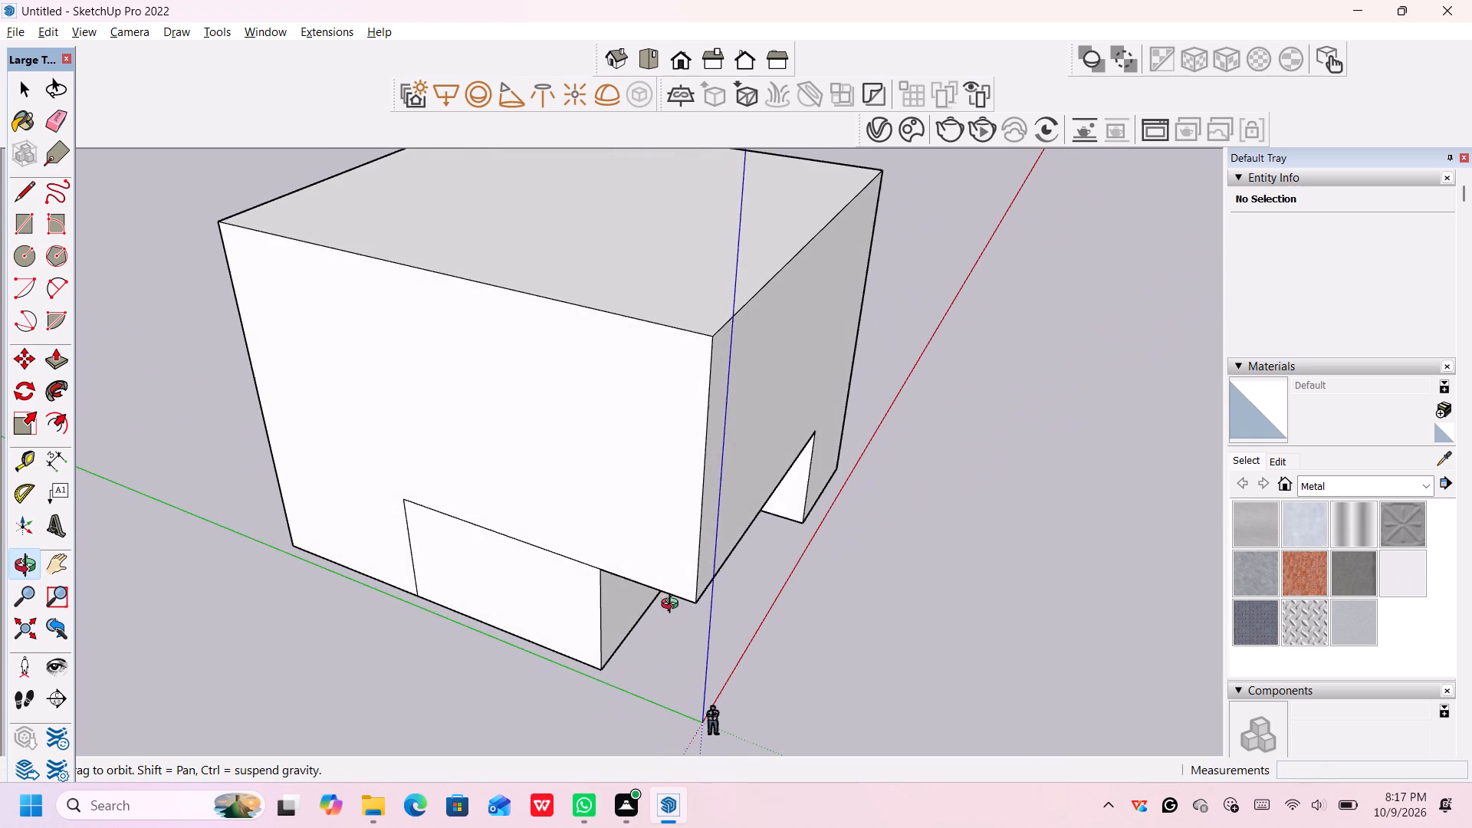
pyautogui.moveTo(673, 606); pyautogui.dragTo(671, 606, button='middle')
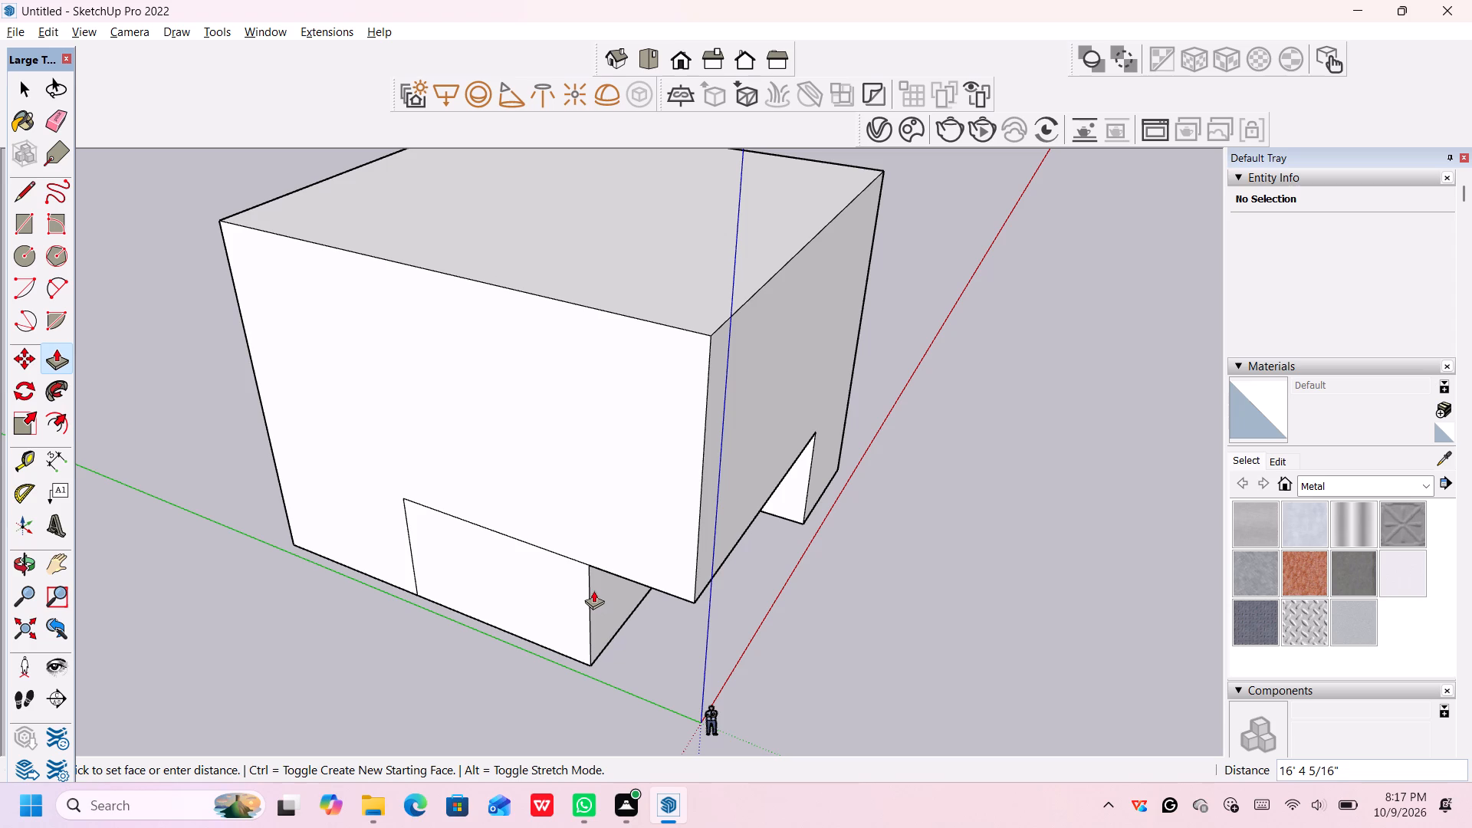
pyautogui.write("15'")
pyautogui.press('Return')
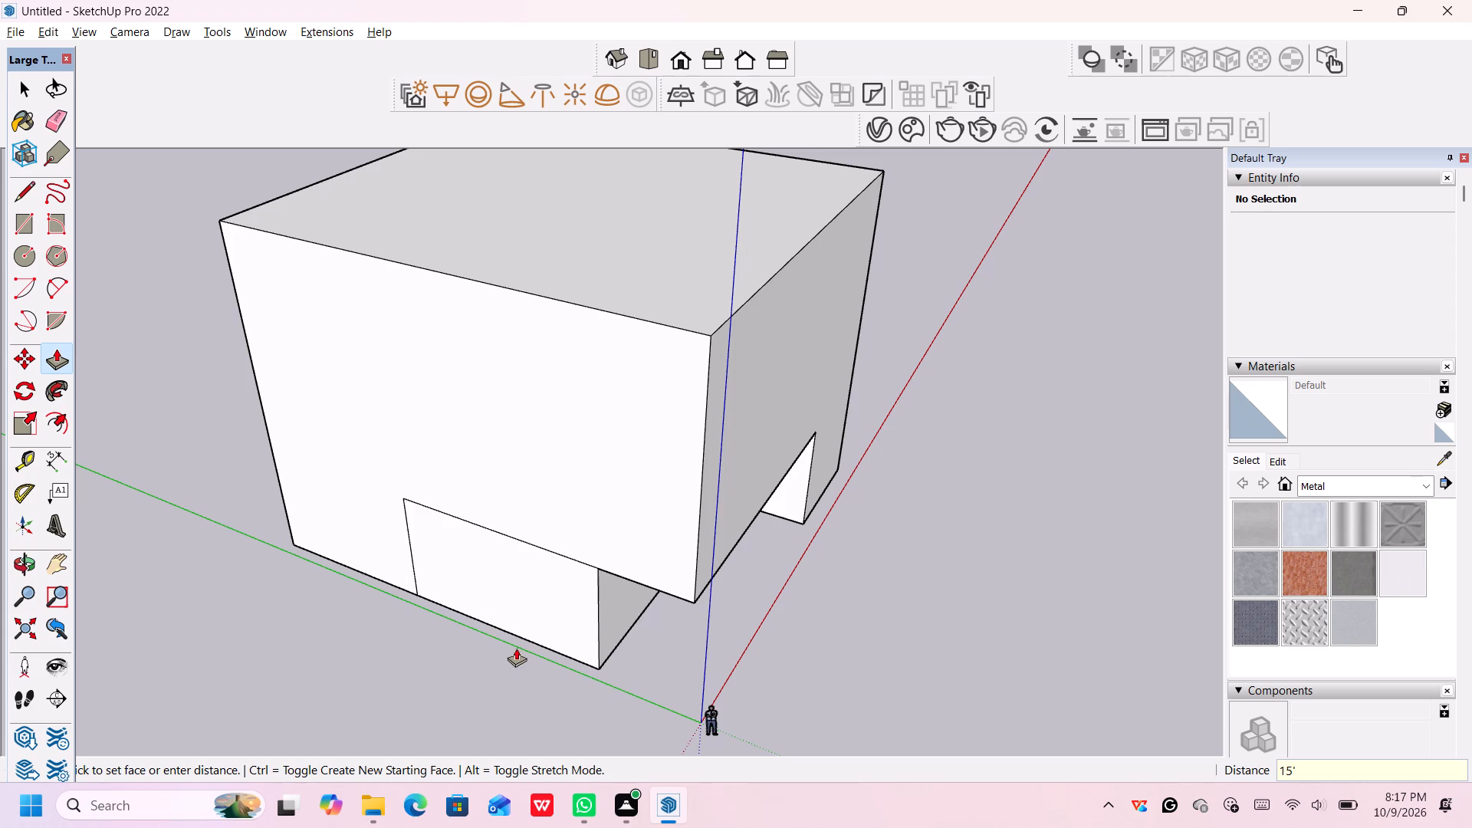
# Push/Pull the remaining outlined rectangle on the adjacent side face 10' into the building mass.
pyautogui.click(541, 584)
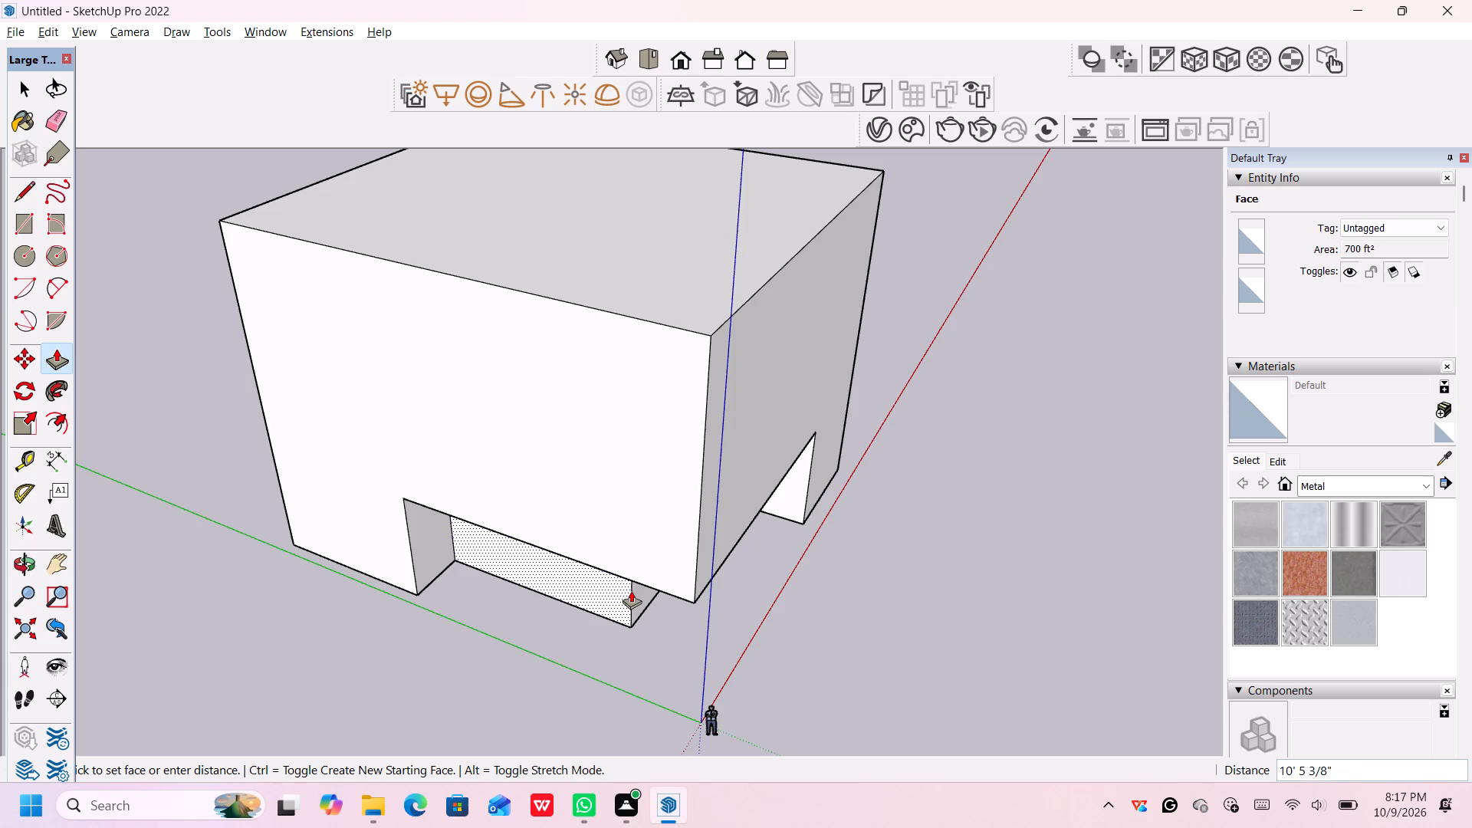
pyautogui.write("10'")
pyautogui.press('Return')
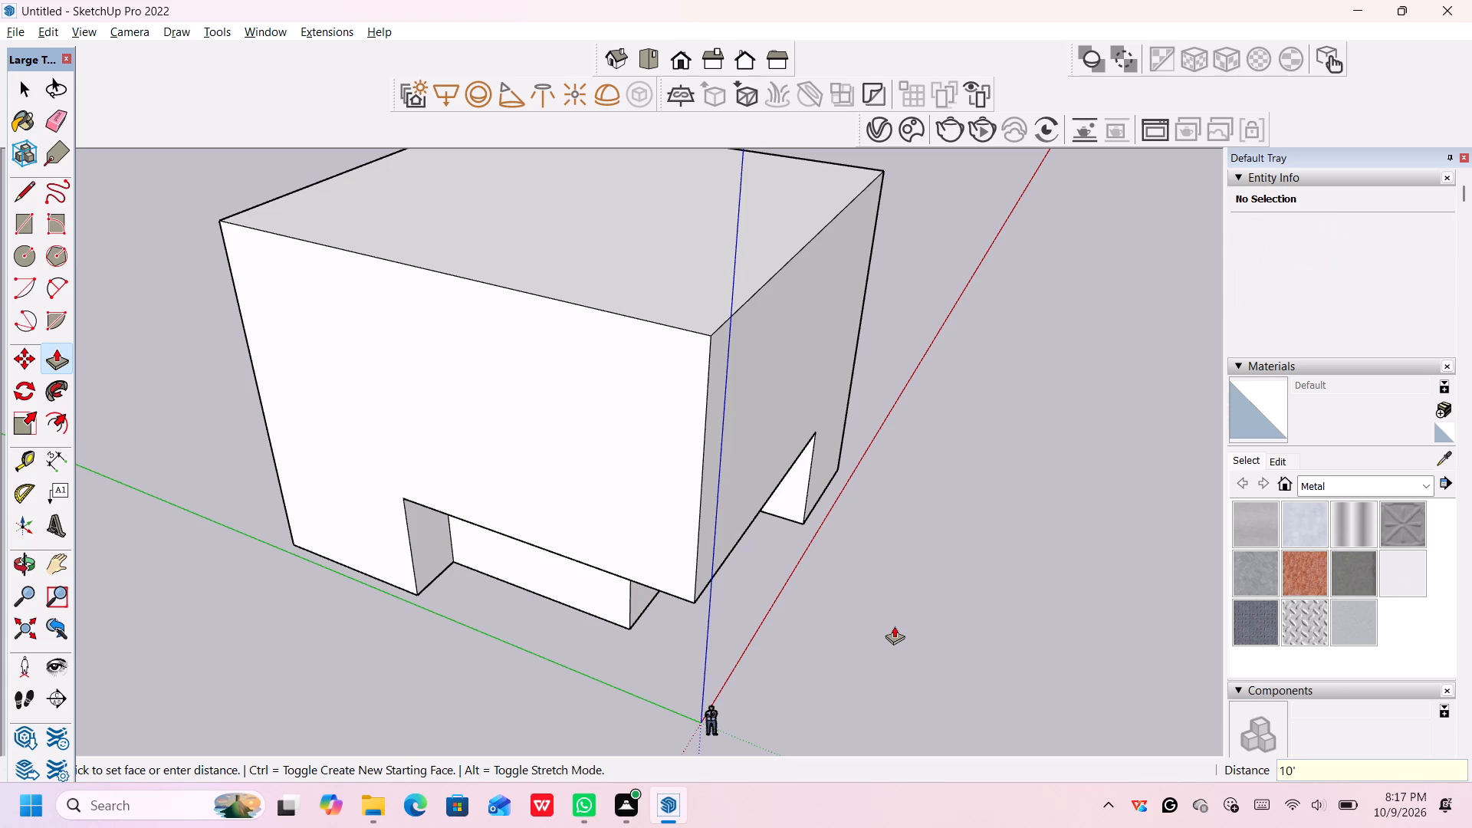
# Examine the recessed ground-floor corner from both the side and the front.
pyautogui.moveTo(878, 632); pyautogui.dragTo(861, 505, button='middle')
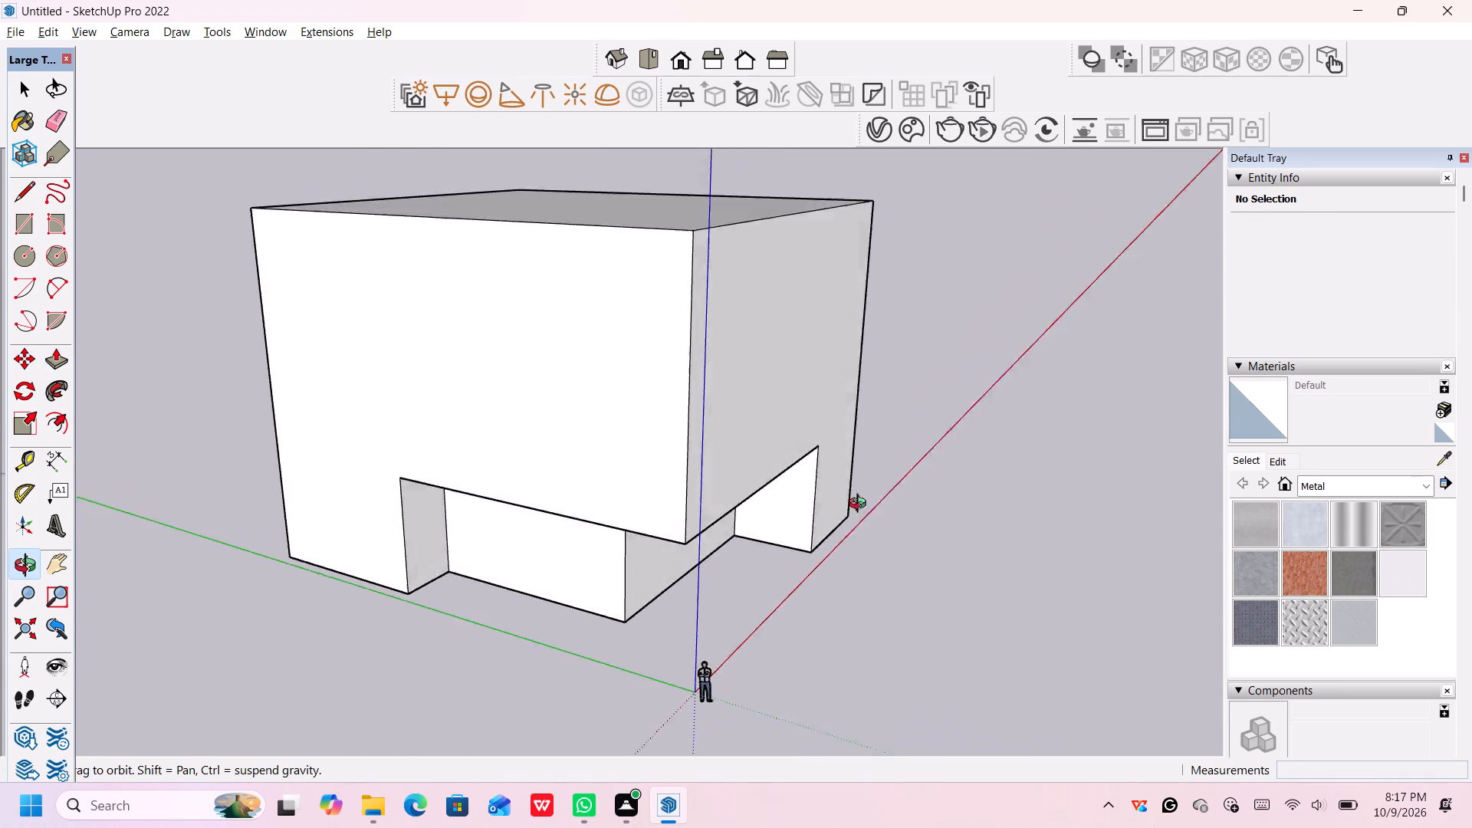
pyautogui.moveTo(861, 505); pyautogui.dragTo(843, 407, button='middle')
pyautogui.scroll(1, 919, 544)
pyautogui.scroll(-2, 920, 544)
pyautogui.moveTo(920, 544); pyautogui.dragTo(920, 547, button='middle')
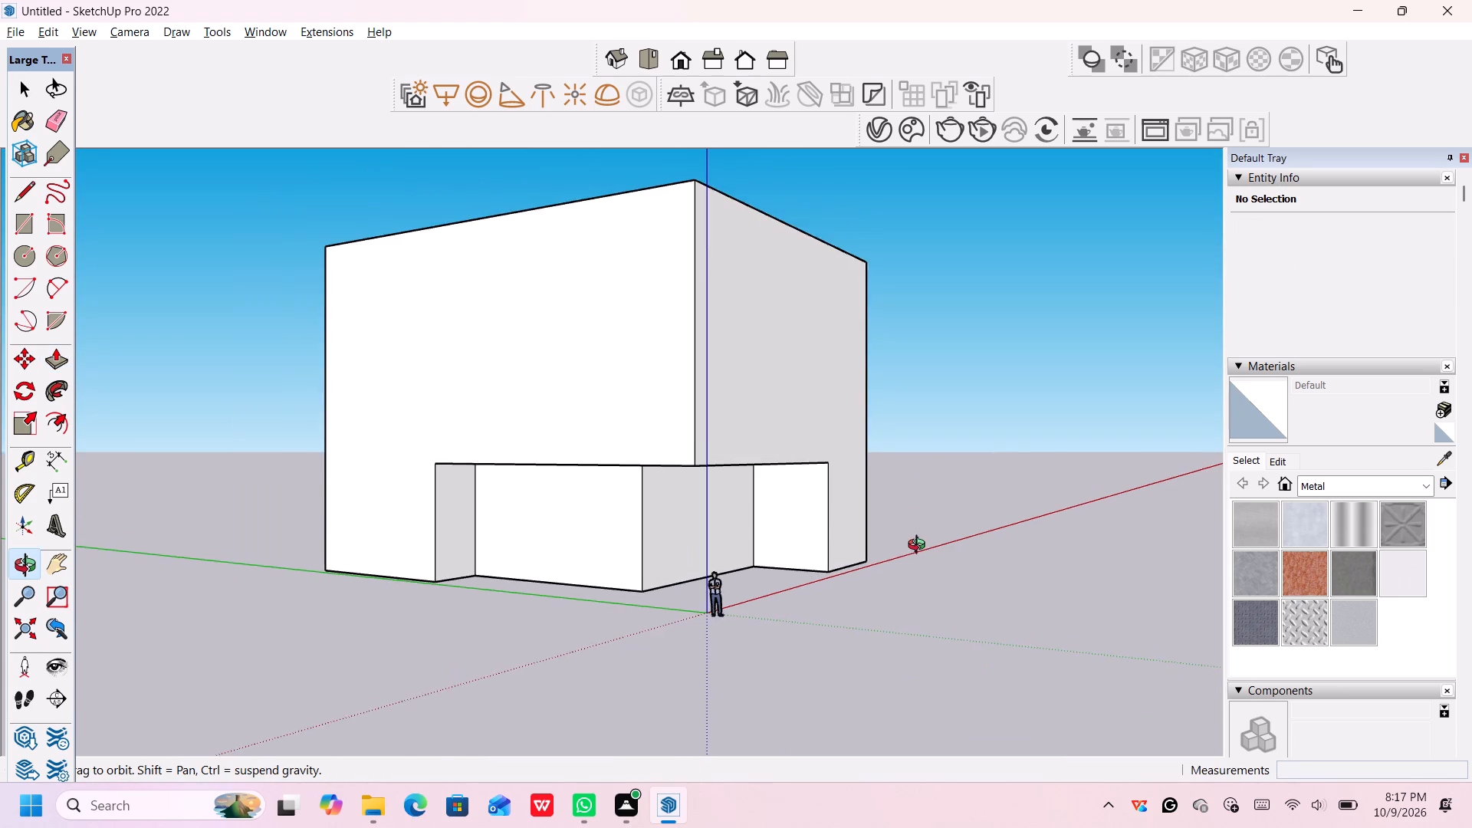
pyautogui.moveTo(920, 547); pyautogui.dragTo(761, 578, button='middle')
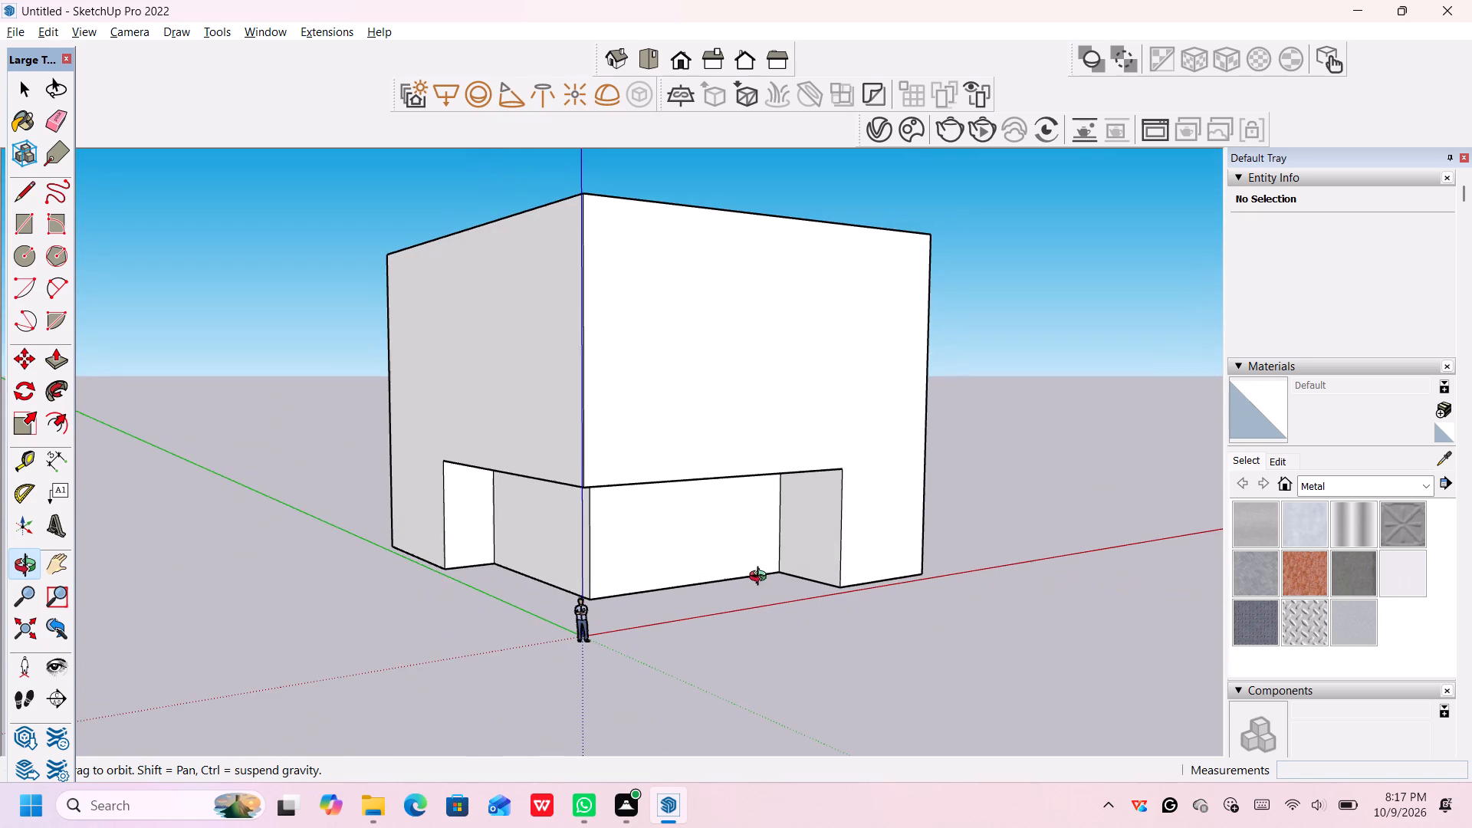
pyautogui.moveTo(761, 578); pyautogui.dragTo(761, 579, button='middle')
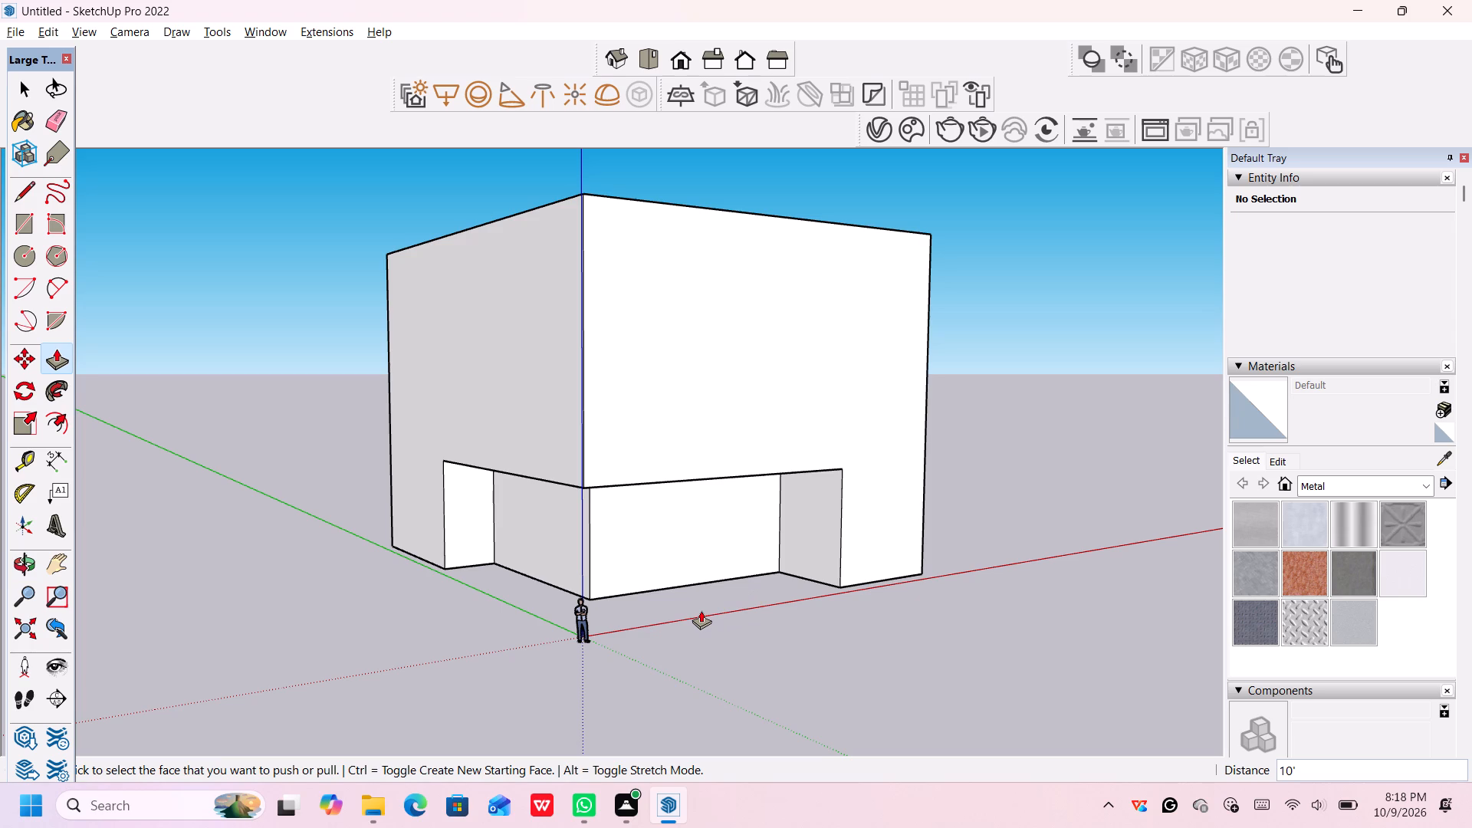
# Examine the building mass and its recessed ground-floor corner from the front and from above.
pyautogui.middleClick(697, 594)
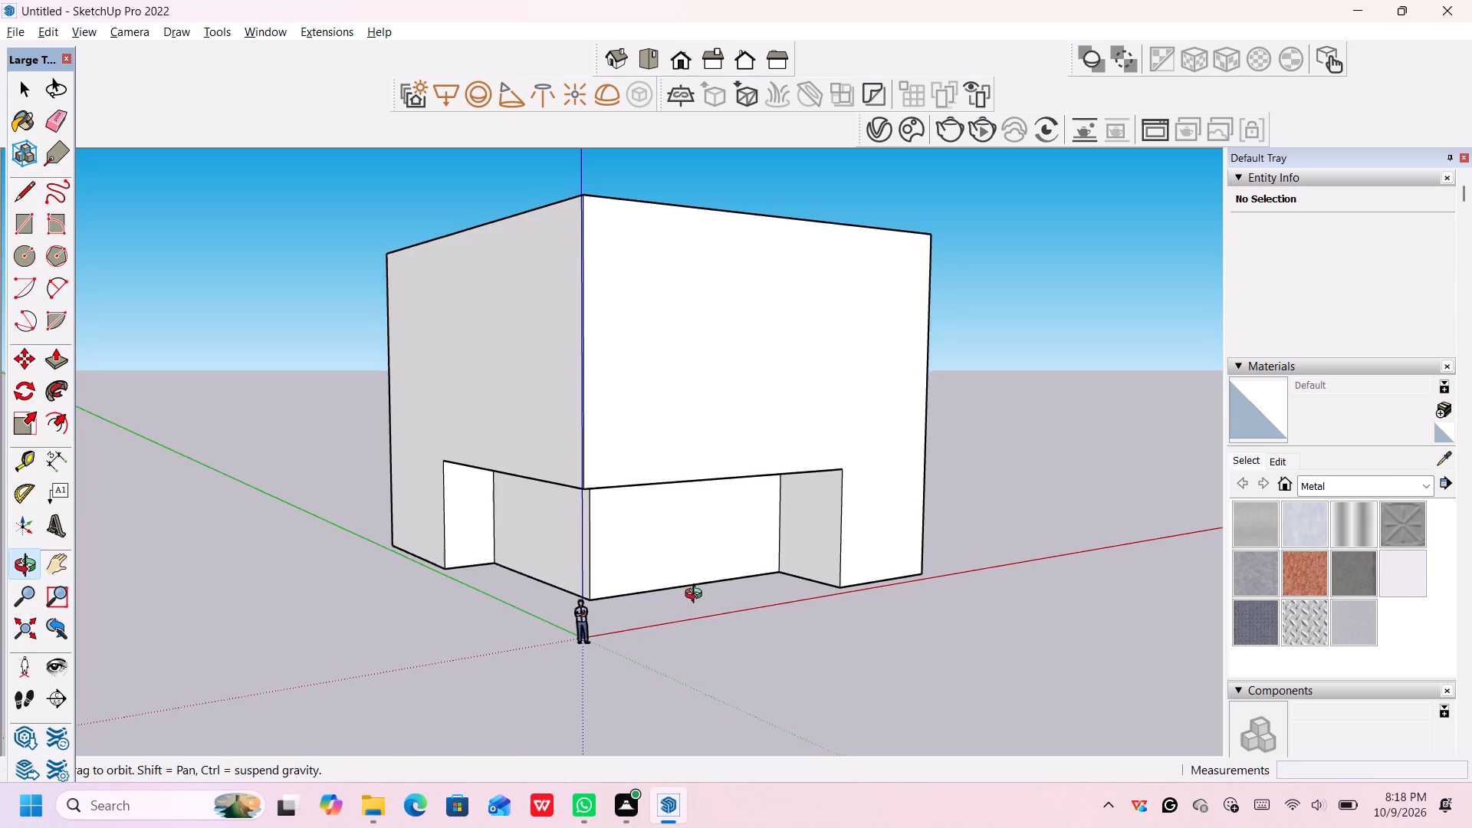
pyautogui.scroll(-3, 678, 624)
pyautogui.scroll(1, 678, 626)
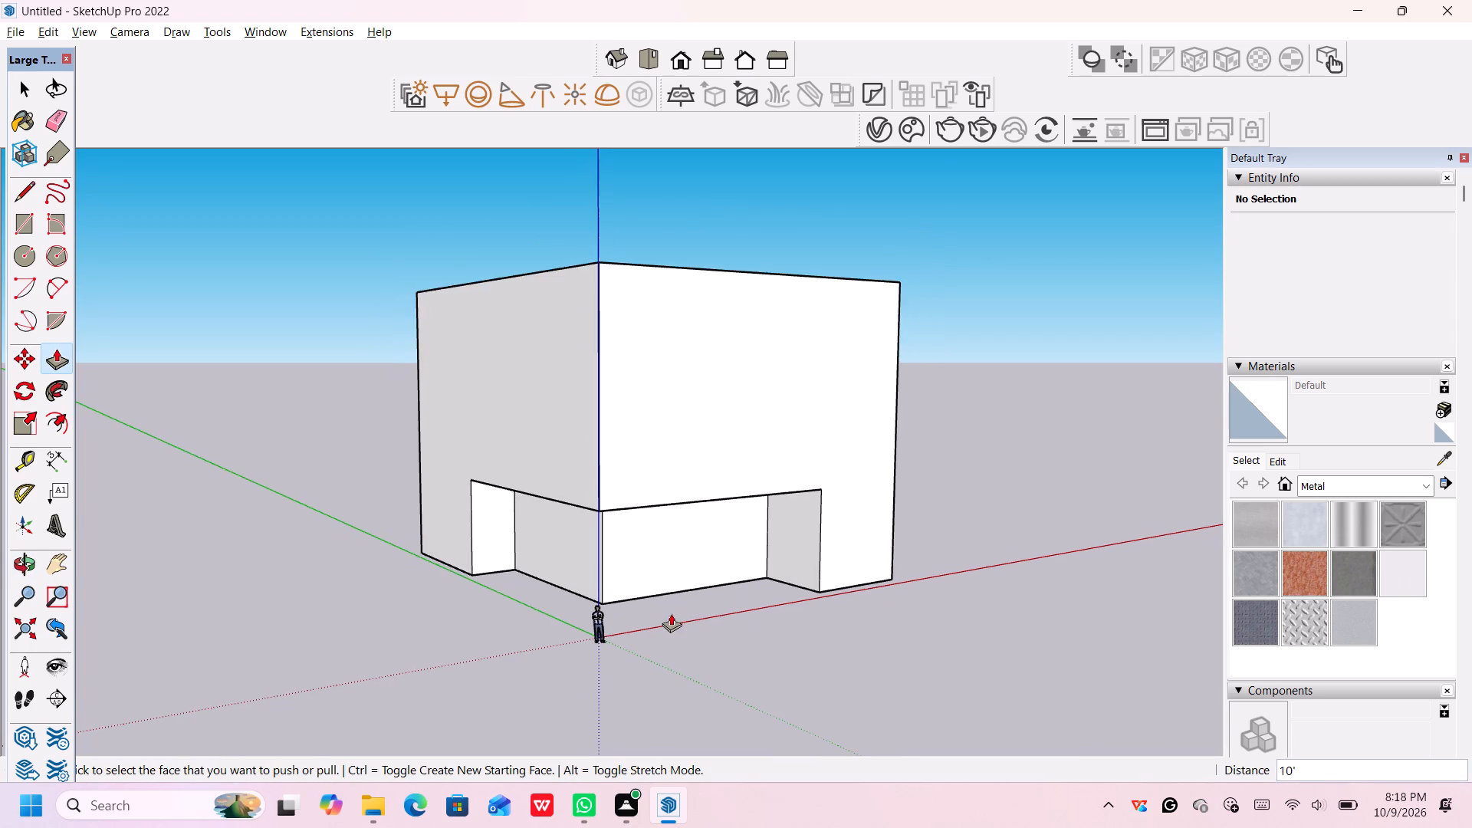
pyautogui.moveTo(670, 615); pyautogui.dragTo(704, 672, button='middle')
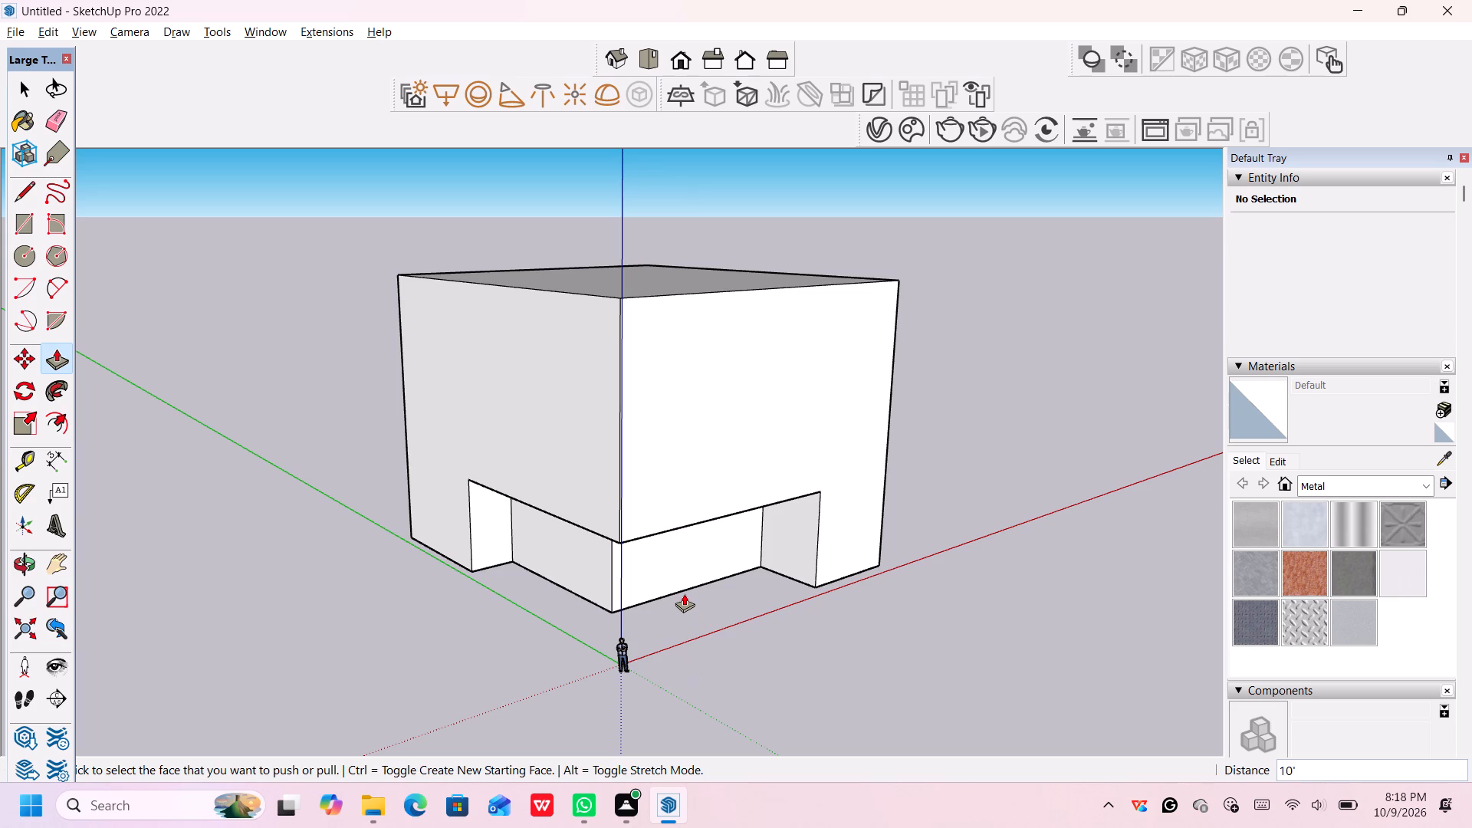
pyautogui.press('Escape')
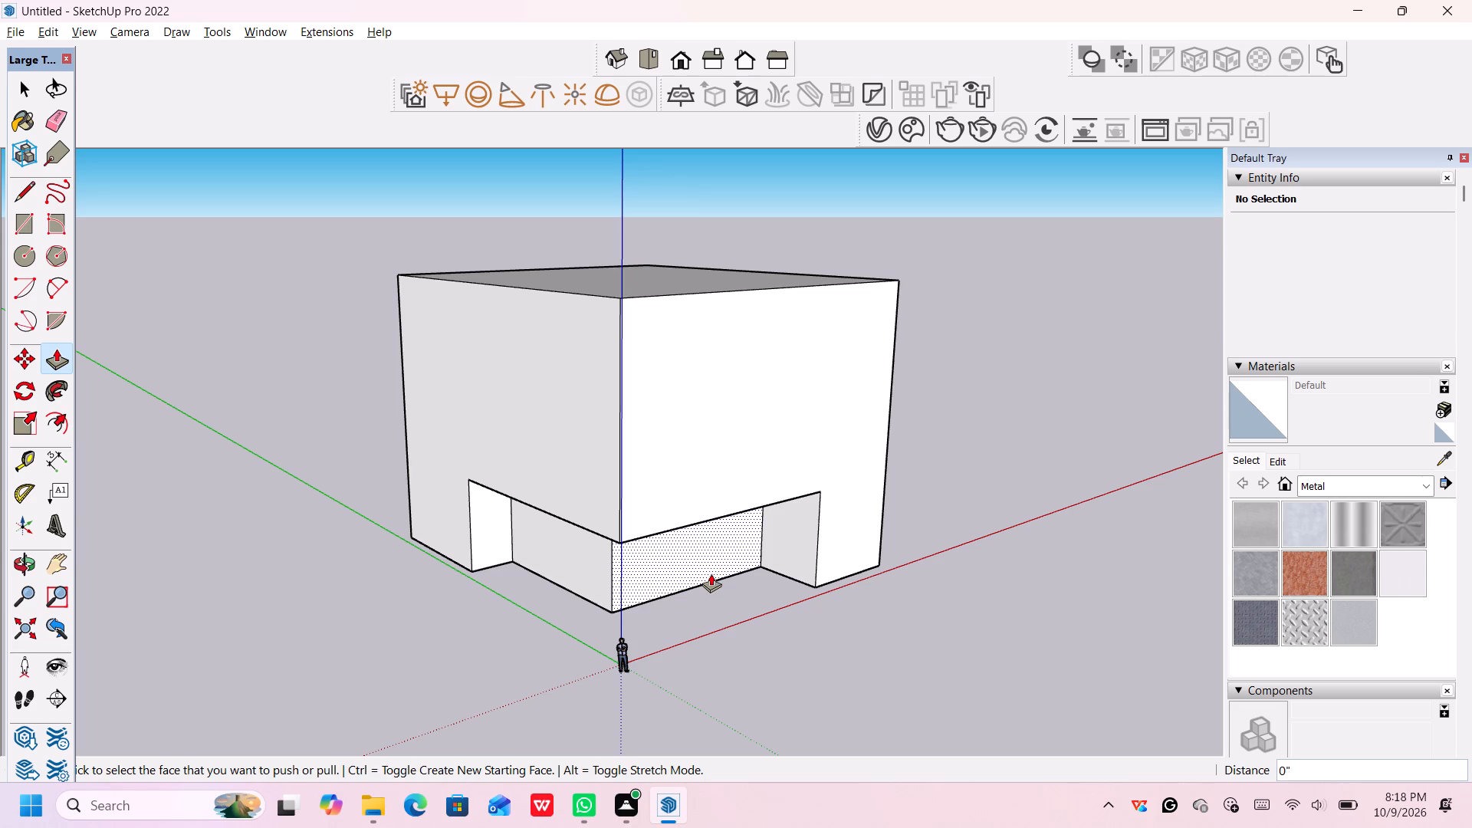
pyautogui.press('Escape')
pyautogui.press('space')
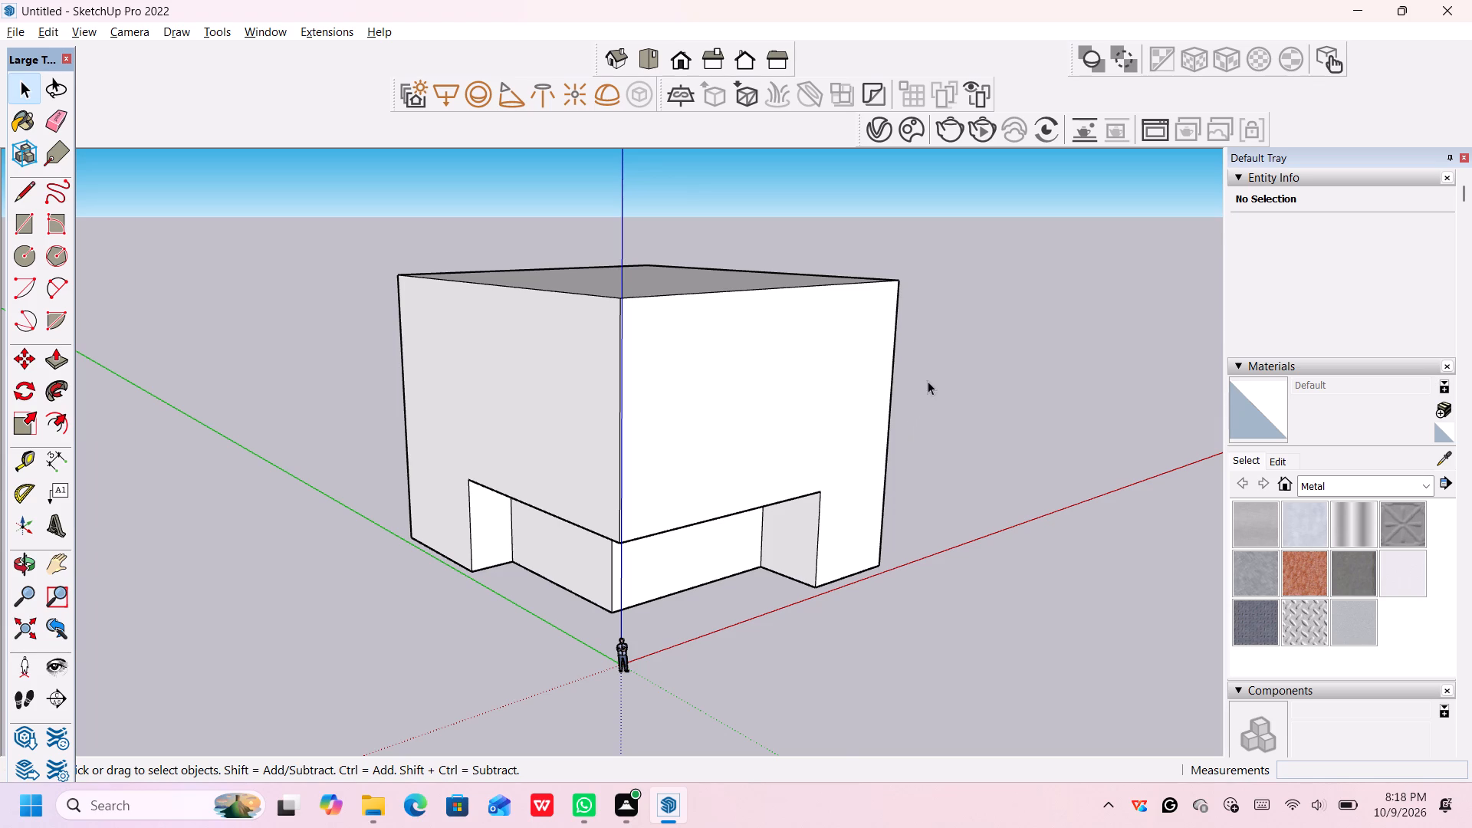
pyautogui.scroll(-1, 928, 384)
pyautogui.moveTo(918, 474); pyautogui.dragTo(882, 484, button='middle')
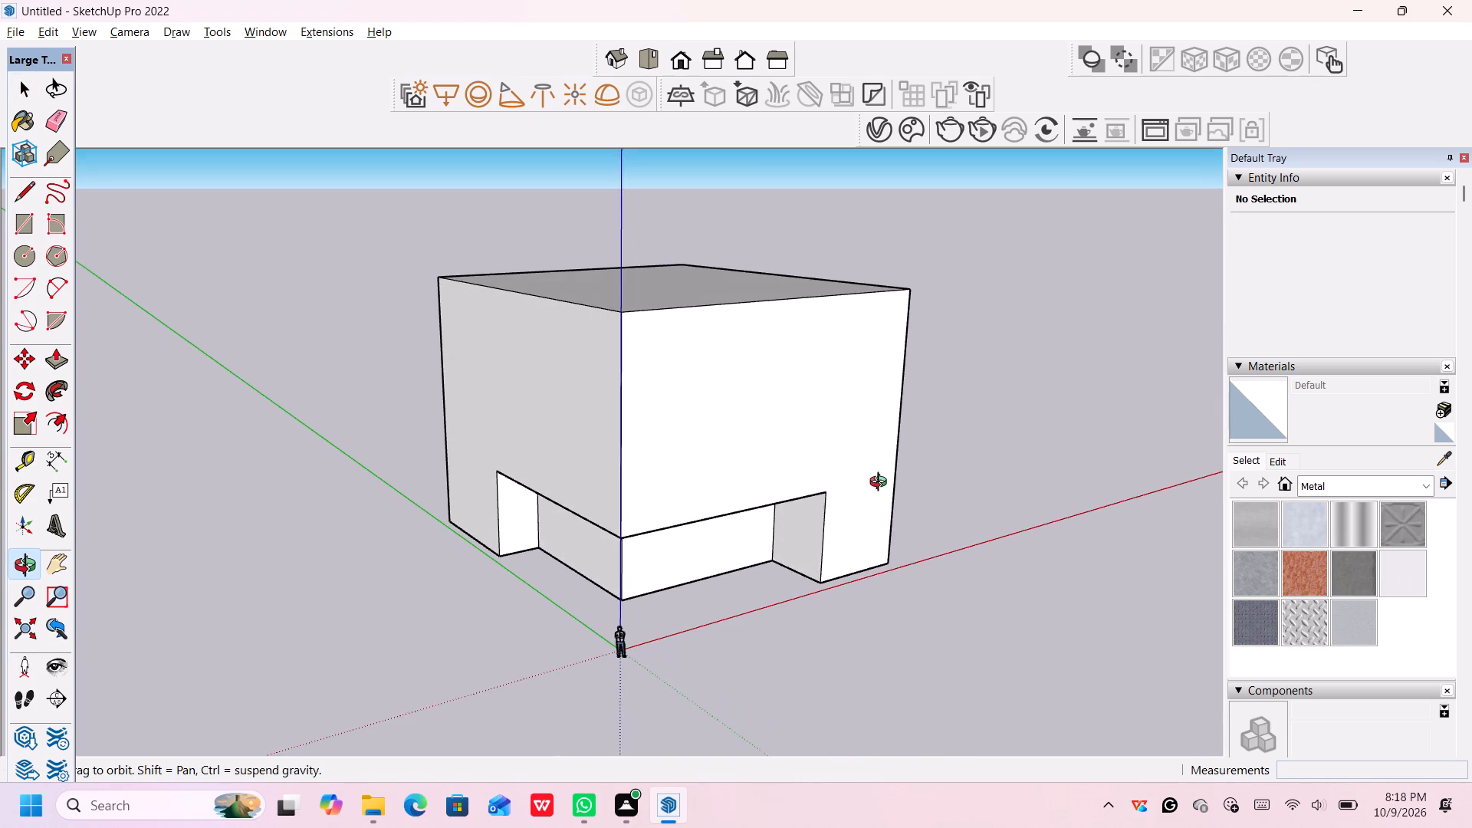
pyautogui.moveTo(882, 484); pyautogui.dragTo(879, 481, button='middle')
pyautogui.scroll(1, 858, 477)
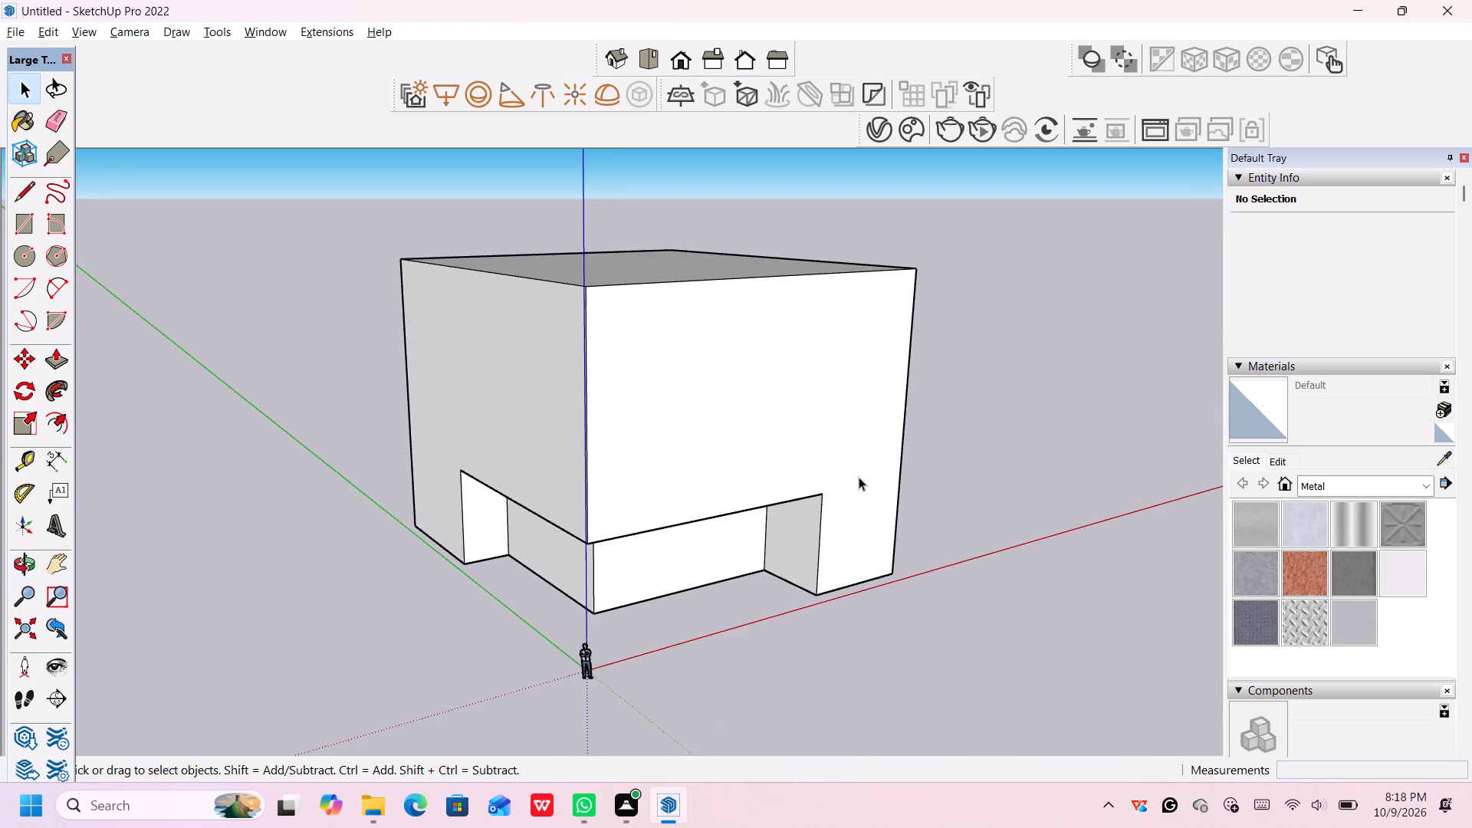
# Draw a 40' vertical line on the front face from the recess's upper outer corner to the roof edge.
pyautogui.press('l')
pyautogui.press('Return')
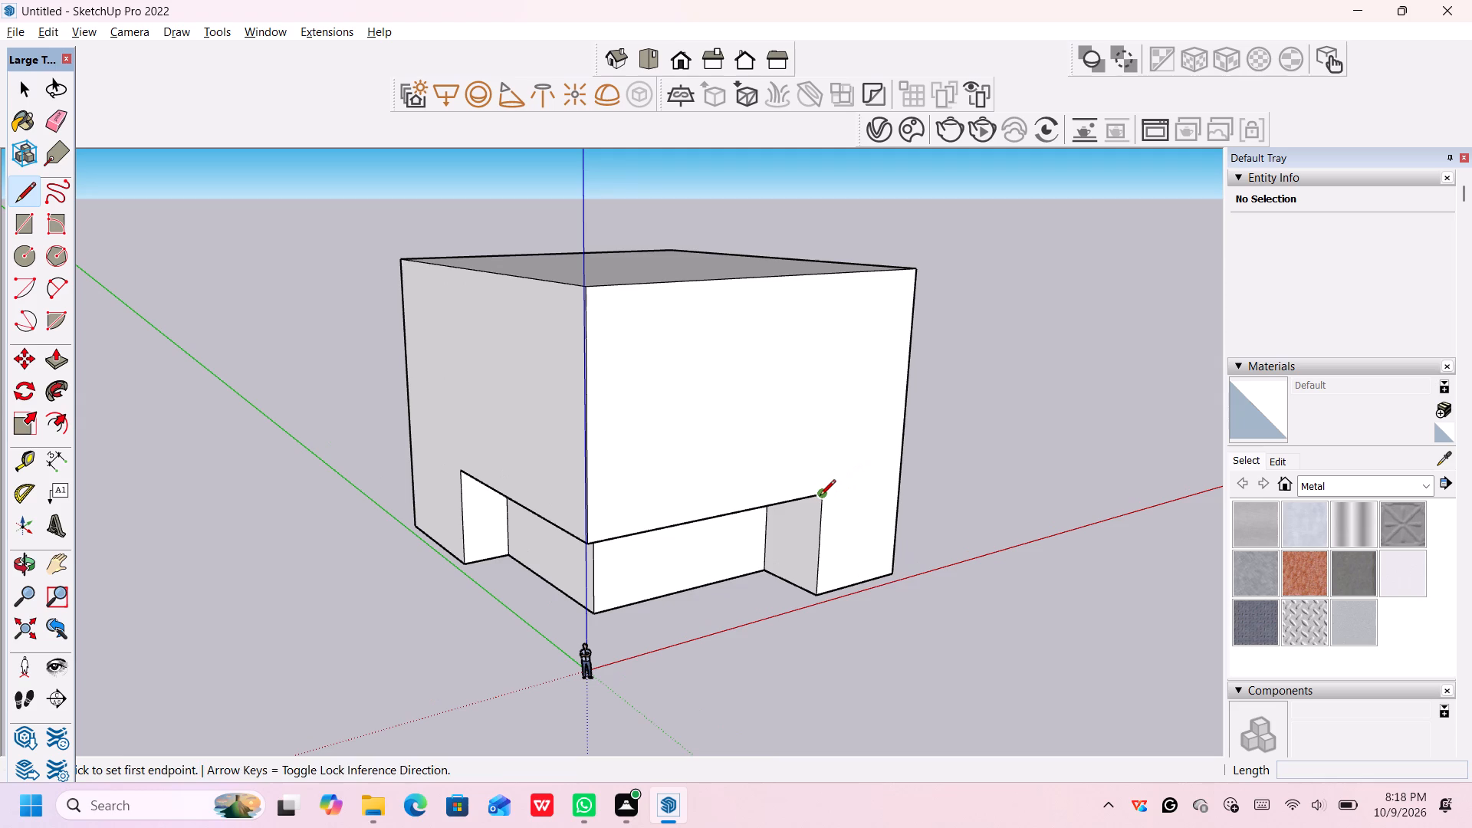
pyautogui.click(820, 497)
pyautogui.click(835, 275)
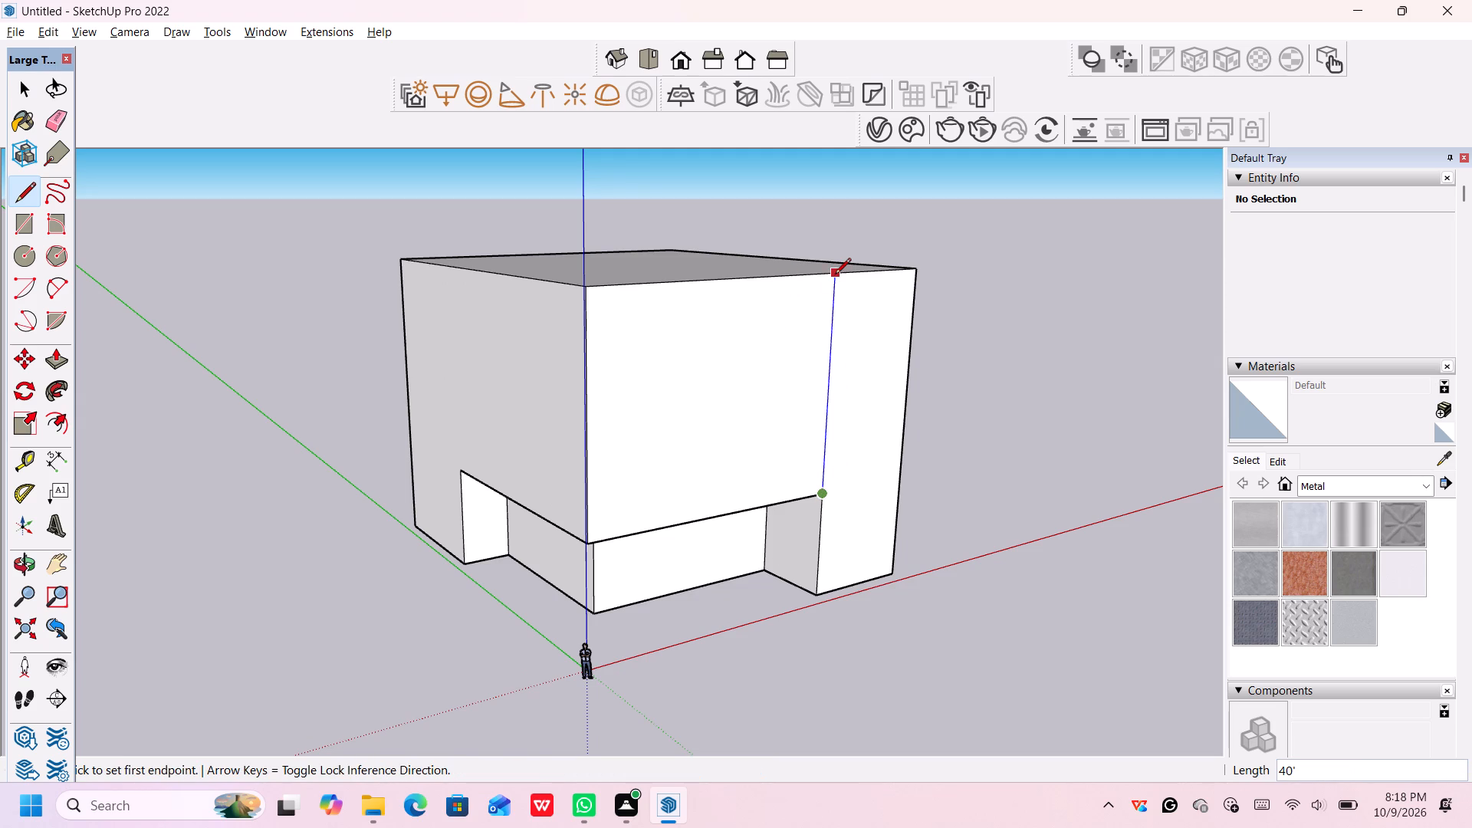
pyautogui.press('Escape')
# Push/Pull the full-height strip beside the vertical line on the front face 5' into the building mass.
pyautogui.scroll(-1, 902, 416)
pyautogui.moveTo(982, 461); pyautogui.dragTo(916, 509, button='middle')
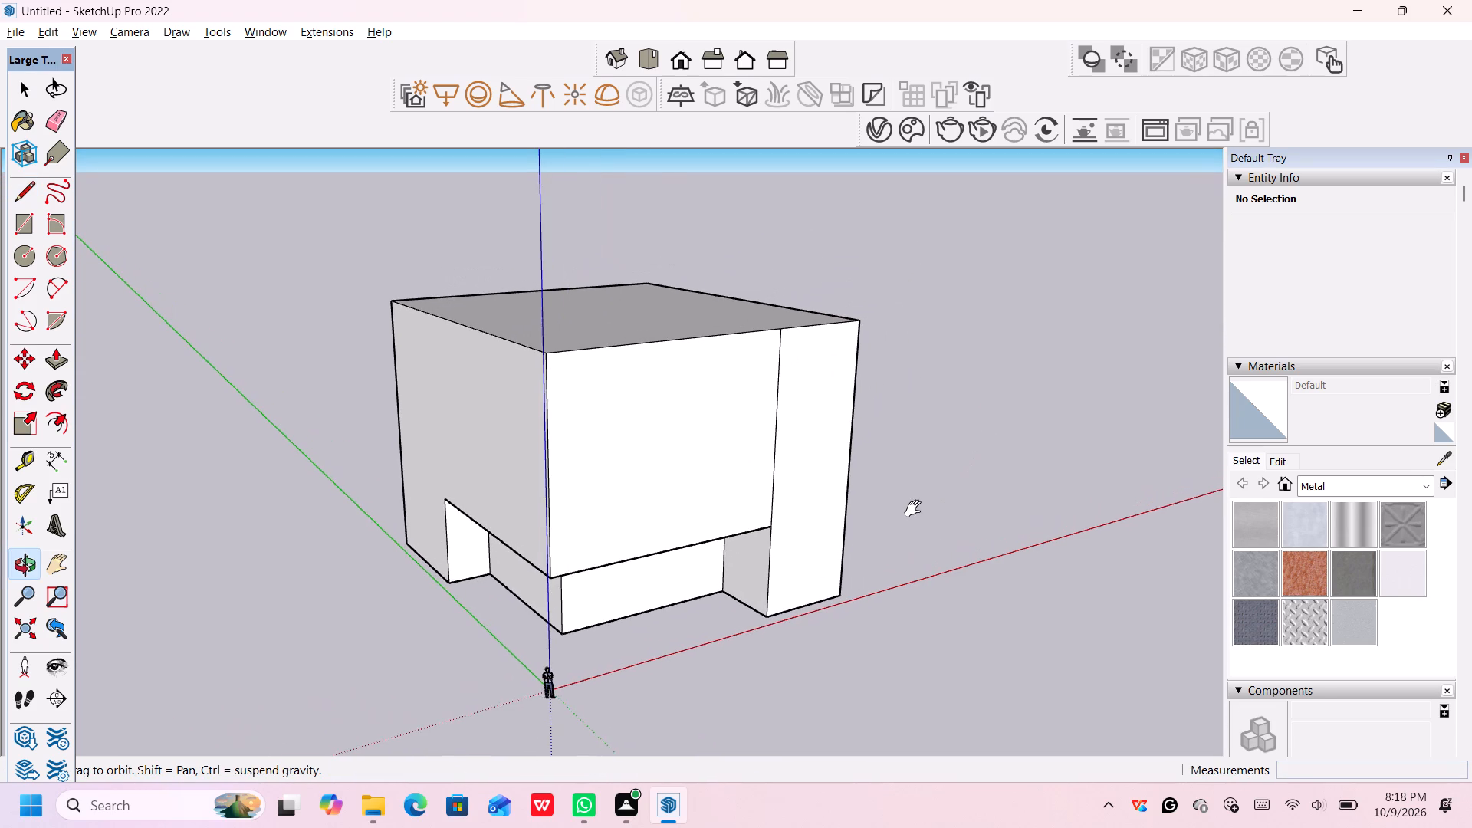
pyautogui.moveTo(916, 509); pyautogui.dragTo(916, 508, button='middle')
pyautogui.moveTo(919, 504); pyautogui.dragTo(789, 525, button='middle')
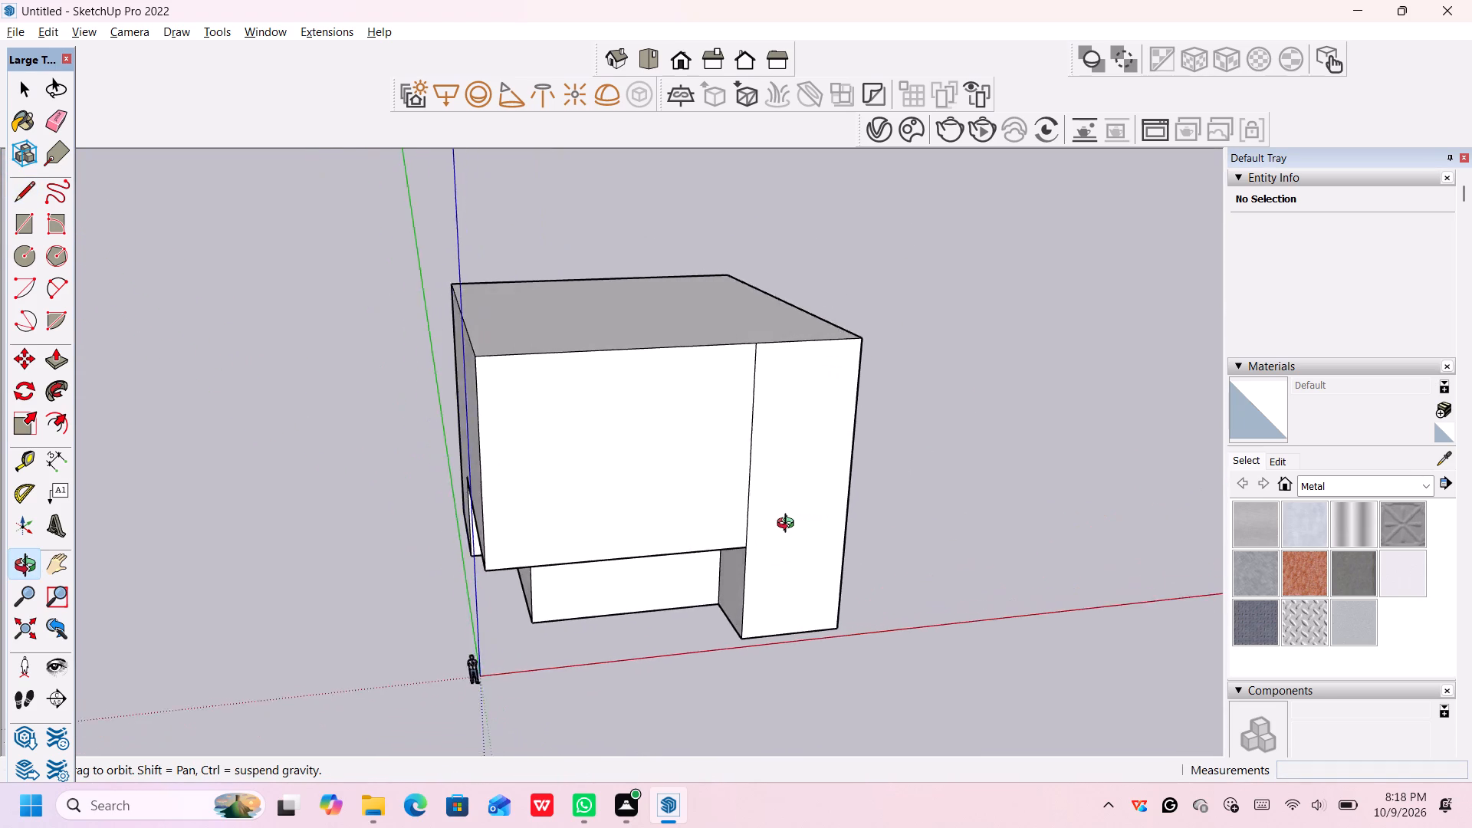
pyautogui.moveTo(789, 525); pyautogui.dragTo(730, 542, button='middle')
pyautogui.scroll(1, 772, 578)
pyautogui.press('Escape')
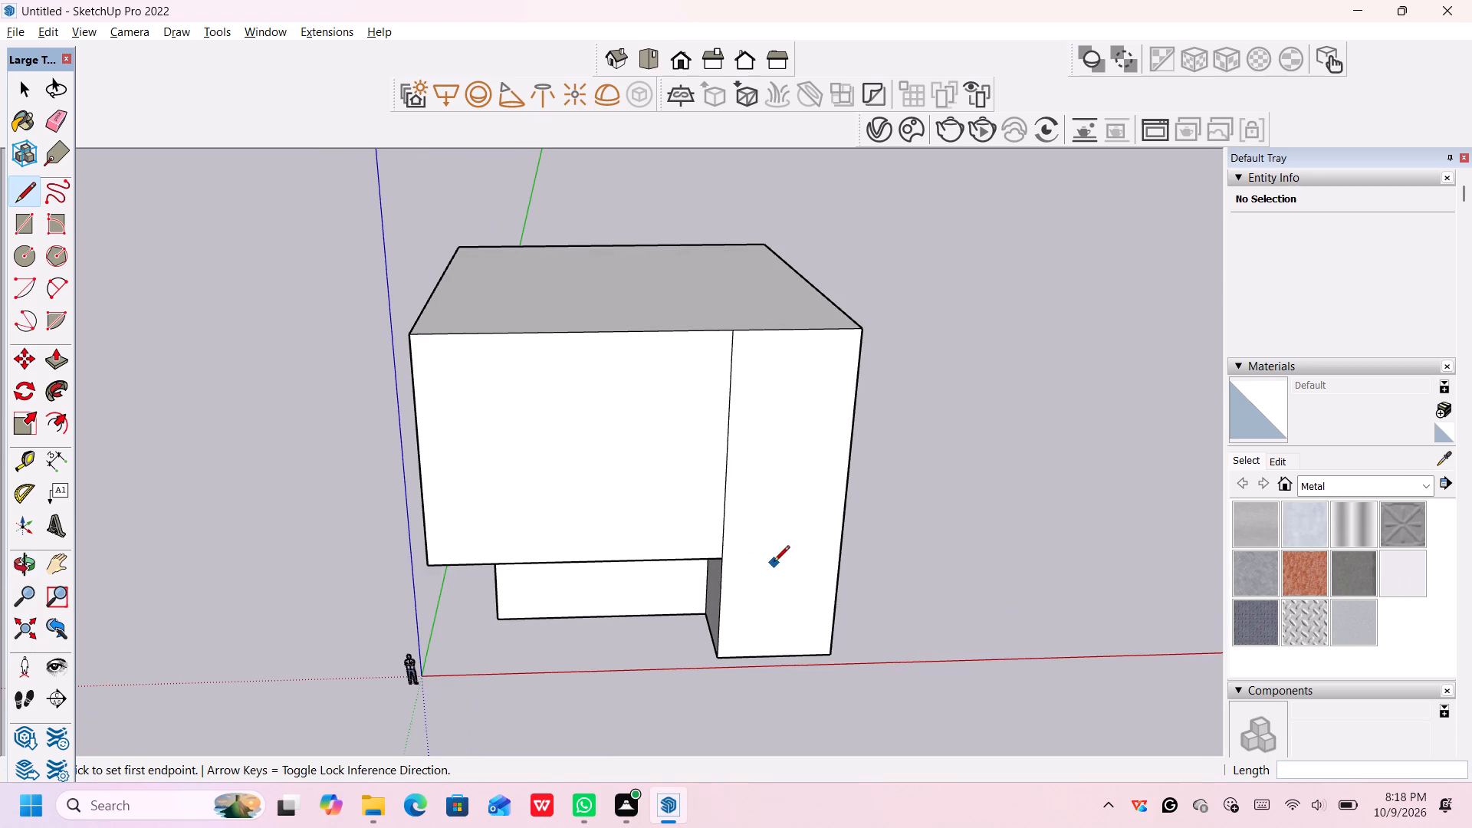
pyautogui.scroll(4, 774, 560)
pyautogui.press('space')
pyautogui.scroll(-1, 787, 480)
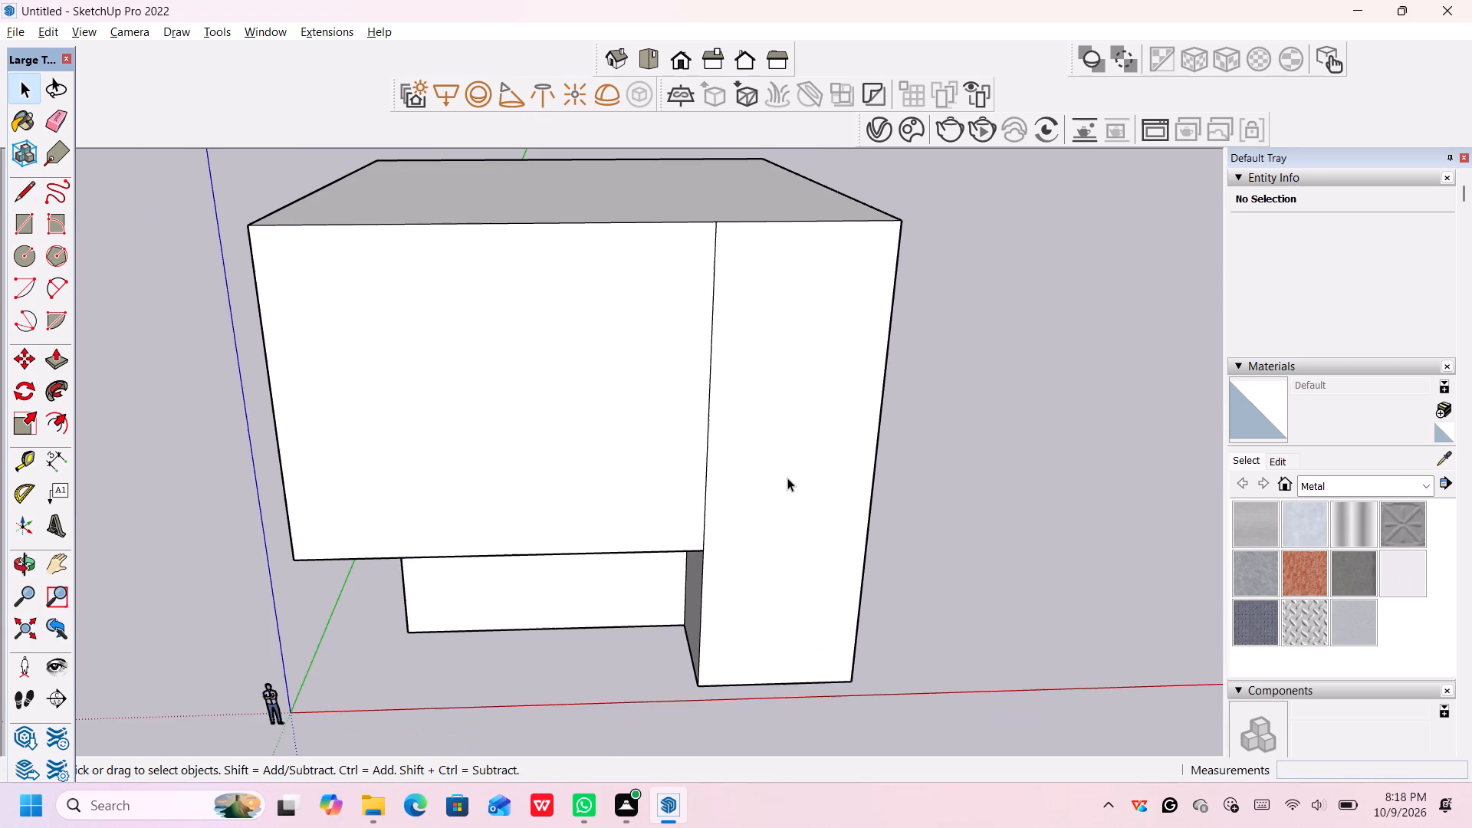
pyautogui.press('p')
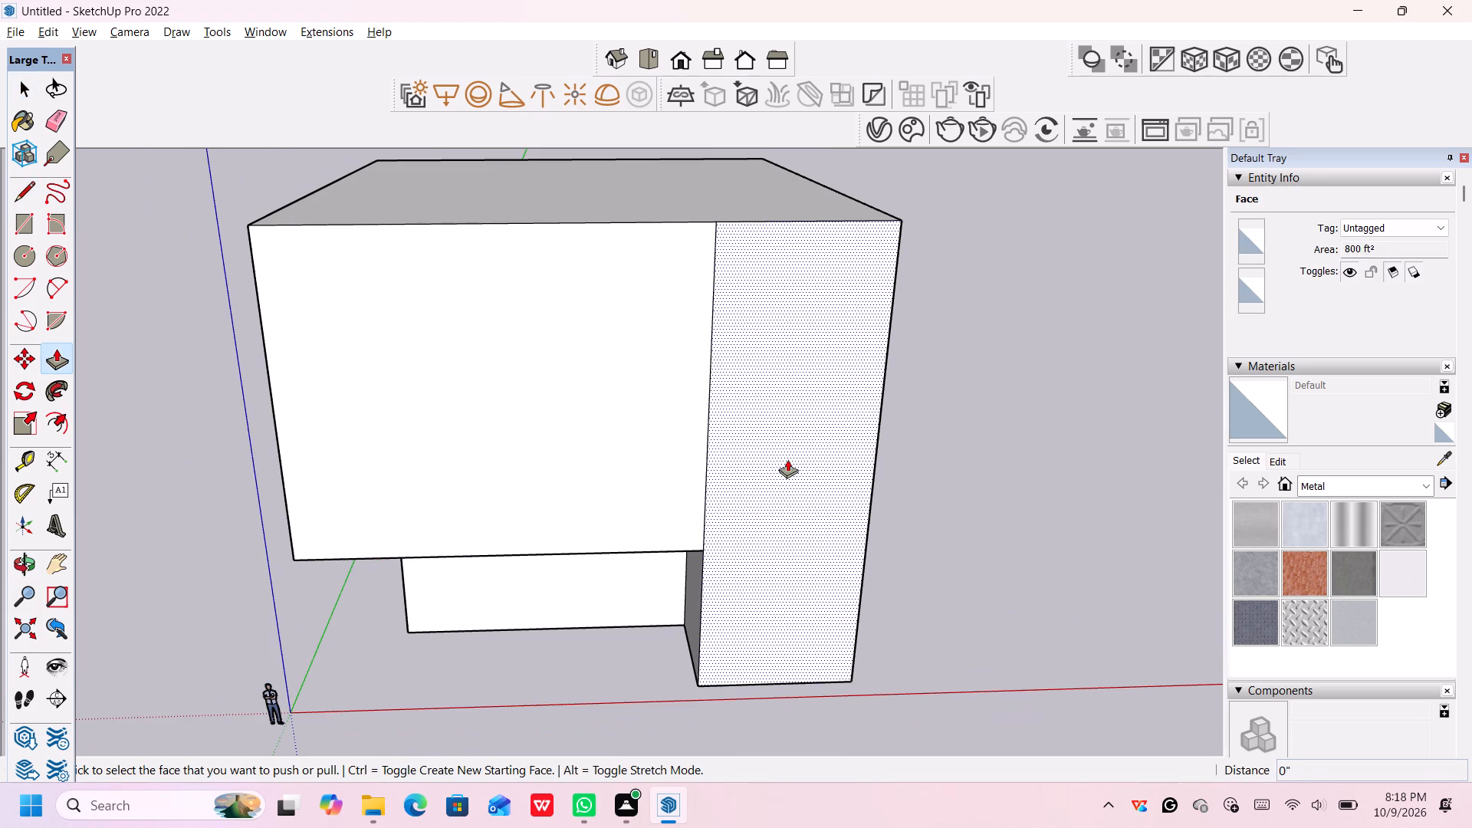
pyautogui.click(787, 459)
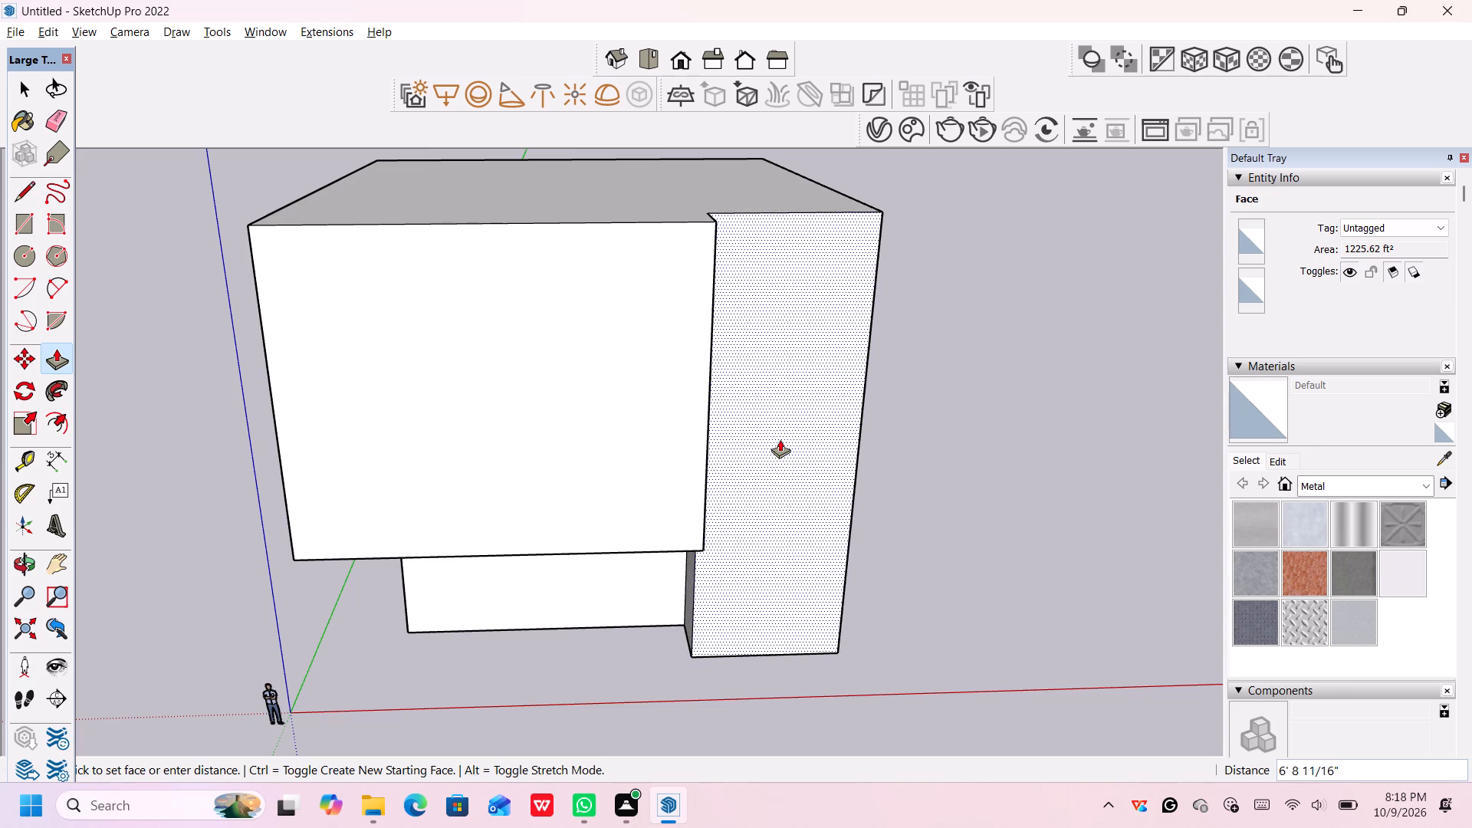
pyautogui.moveTo(780, 438); pyautogui.dragTo(805, 438, button='middle')
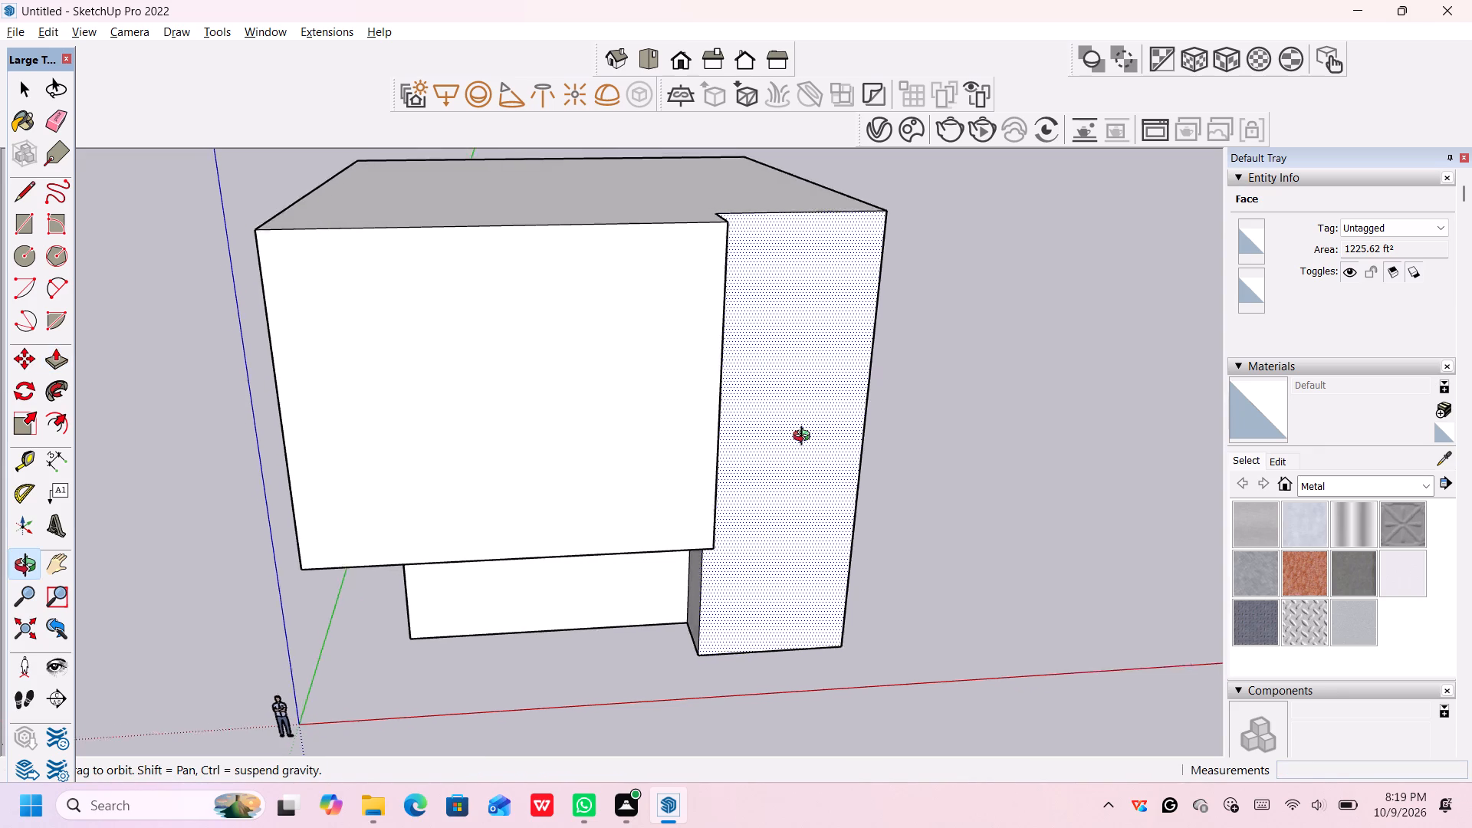
pyautogui.moveTo(805, 438); pyautogui.dragTo(987, 422, button='middle')
pyautogui.middleClick(998, 435)
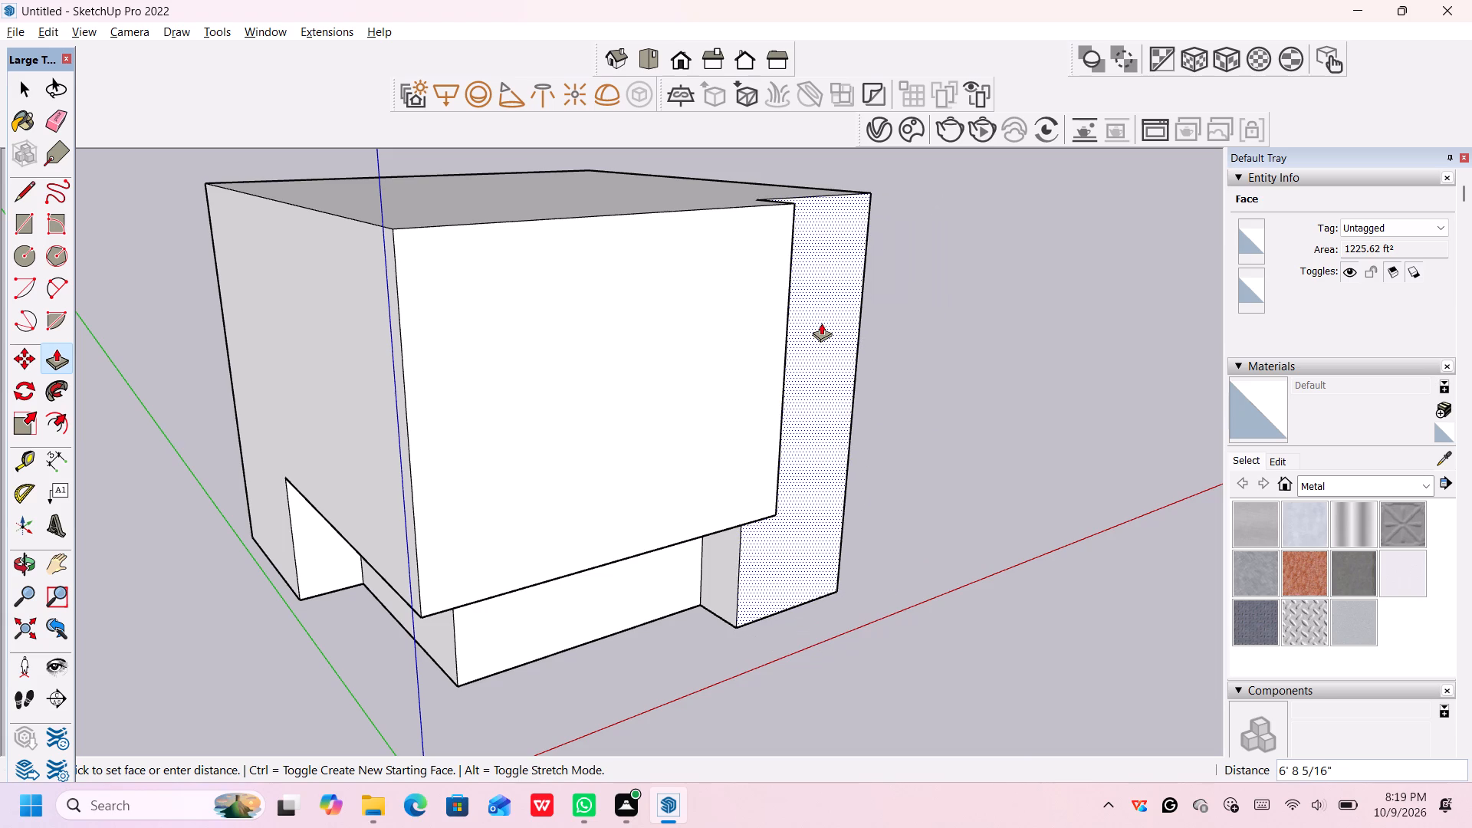
pyautogui.write("5'")
pyautogui.press('Return')
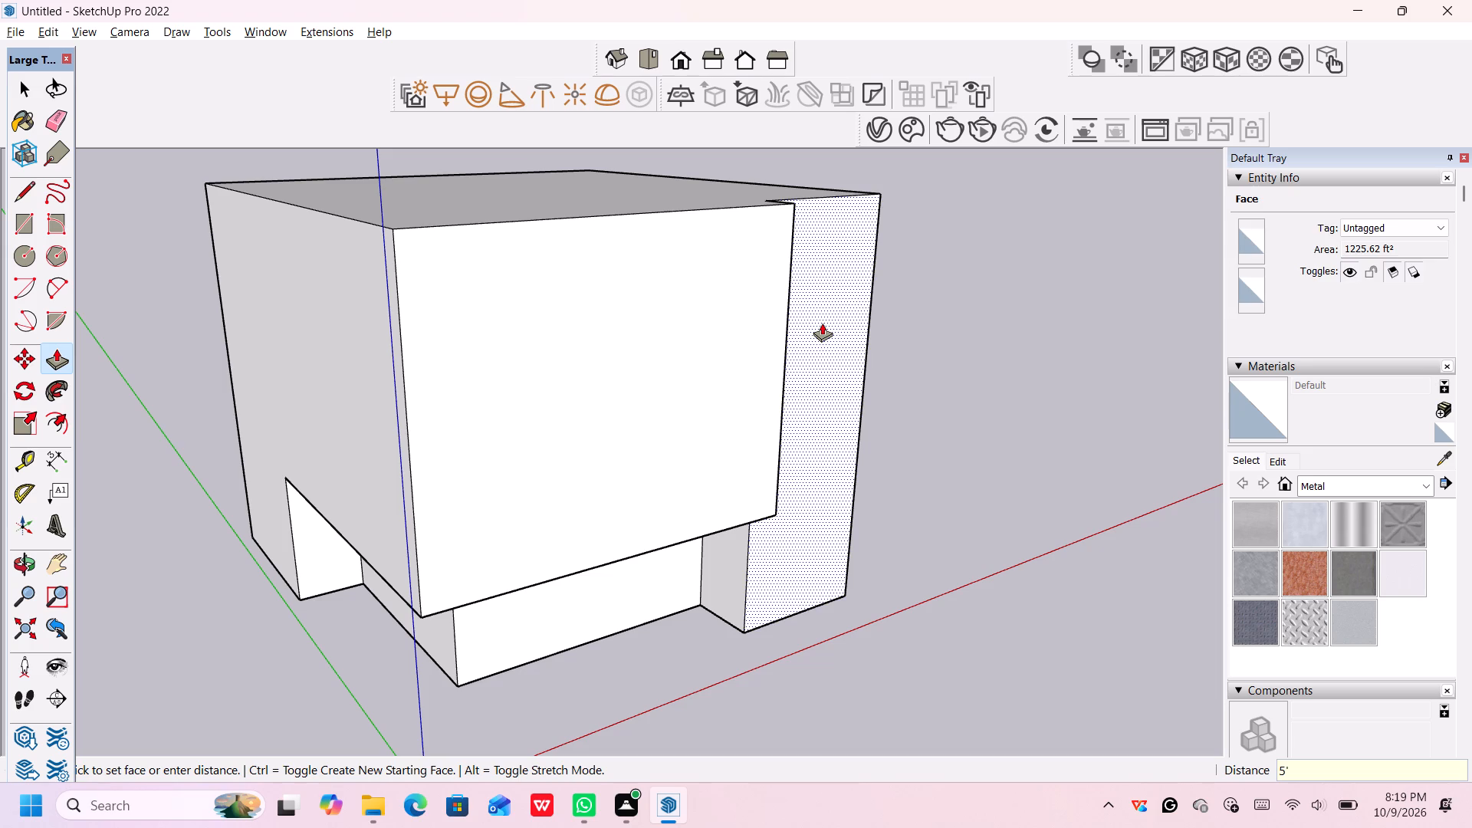
# Examine the set-back front strip and the recessed ground-floor corner from the front and the side.
pyautogui.scroll(-2, 822, 323)
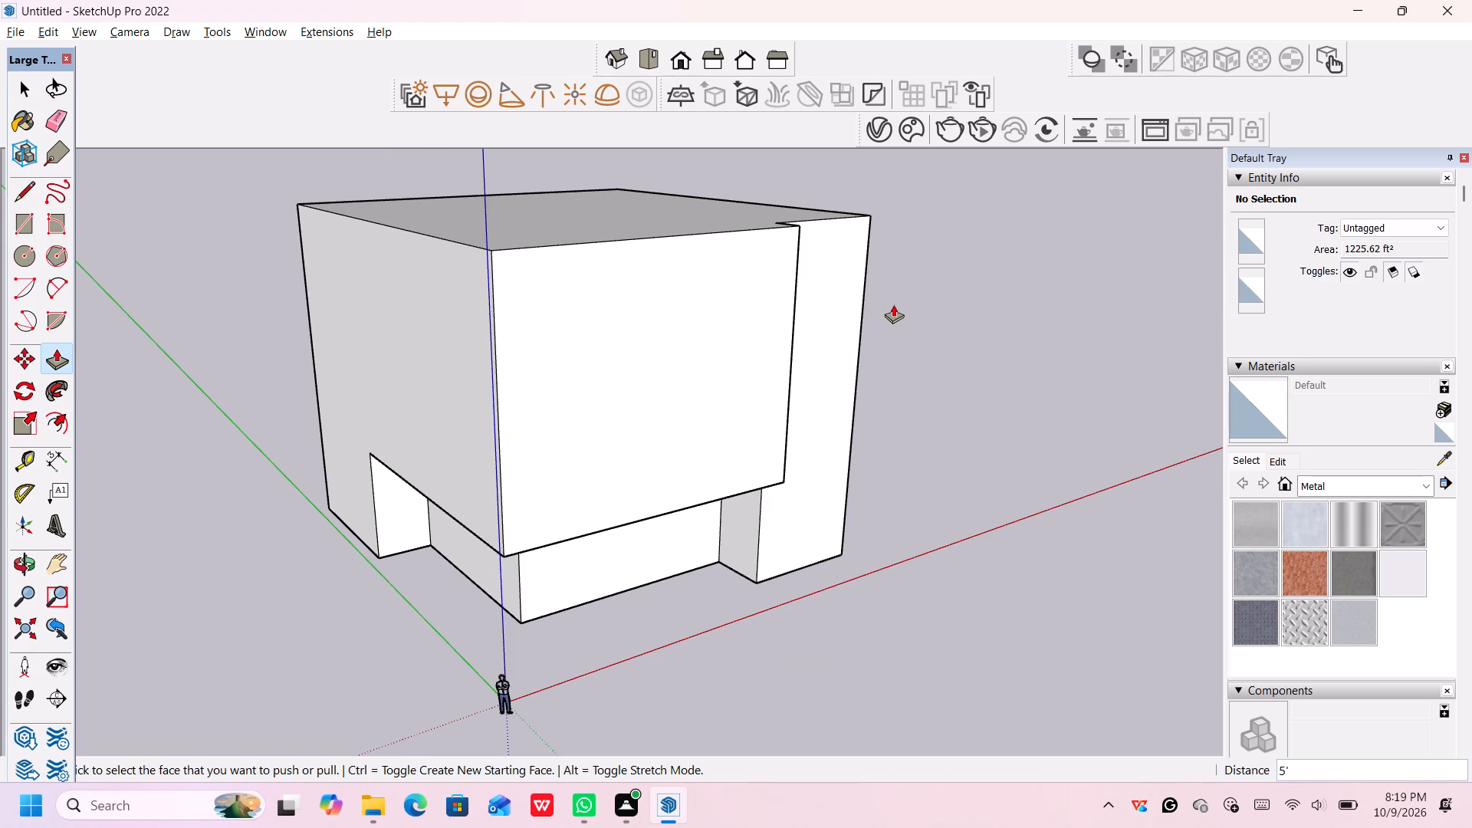
pyautogui.scroll(-3, 892, 304)
pyautogui.moveTo(692, 565); pyautogui.dragTo(795, 578, button='middle')
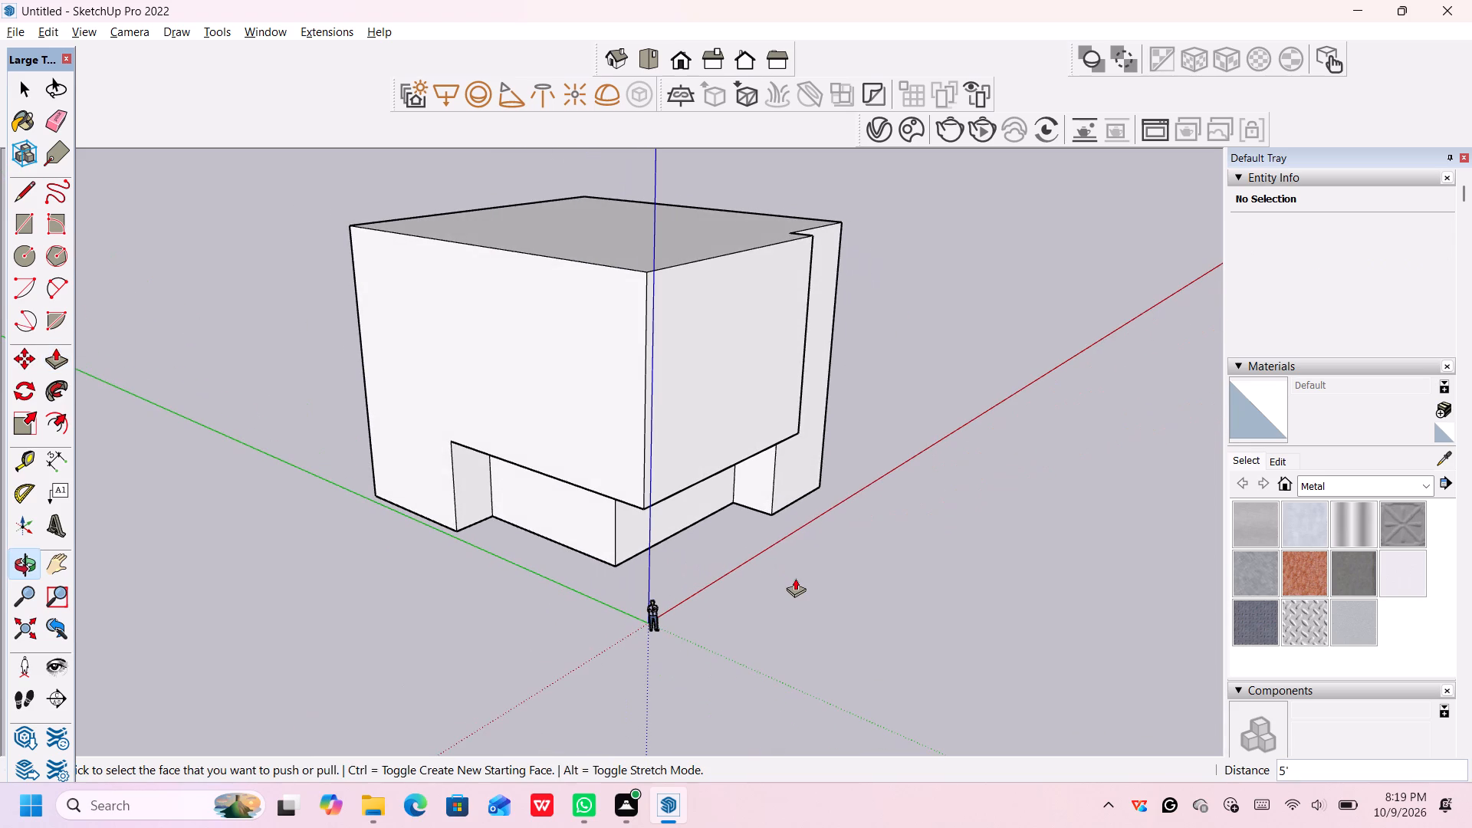
pyautogui.scroll(-1, 793, 577)
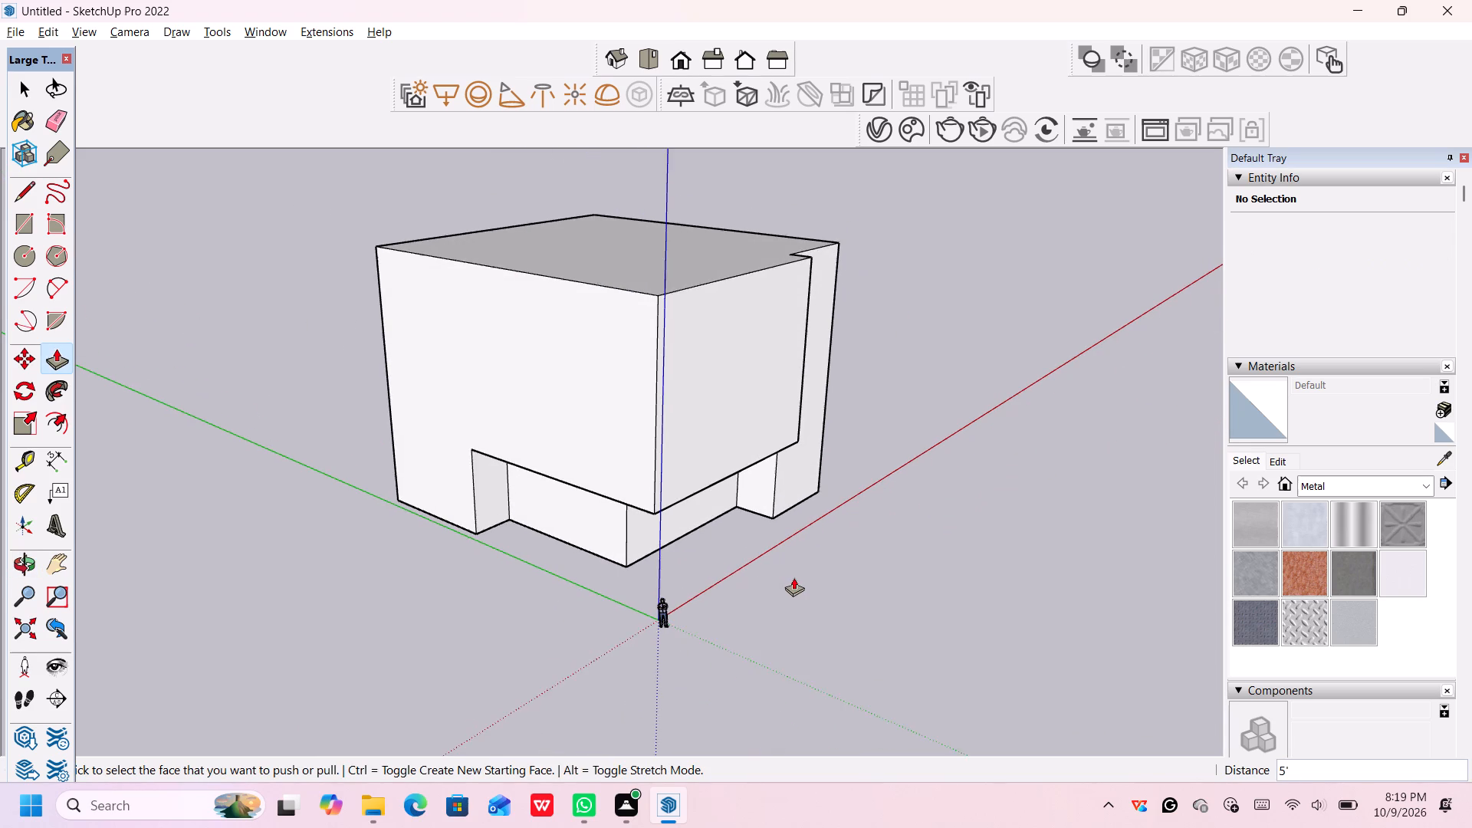
pyautogui.scroll(-1, 793, 577)
pyautogui.moveTo(495, 557); pyautogui.dragTo(527, 562, button='middle')
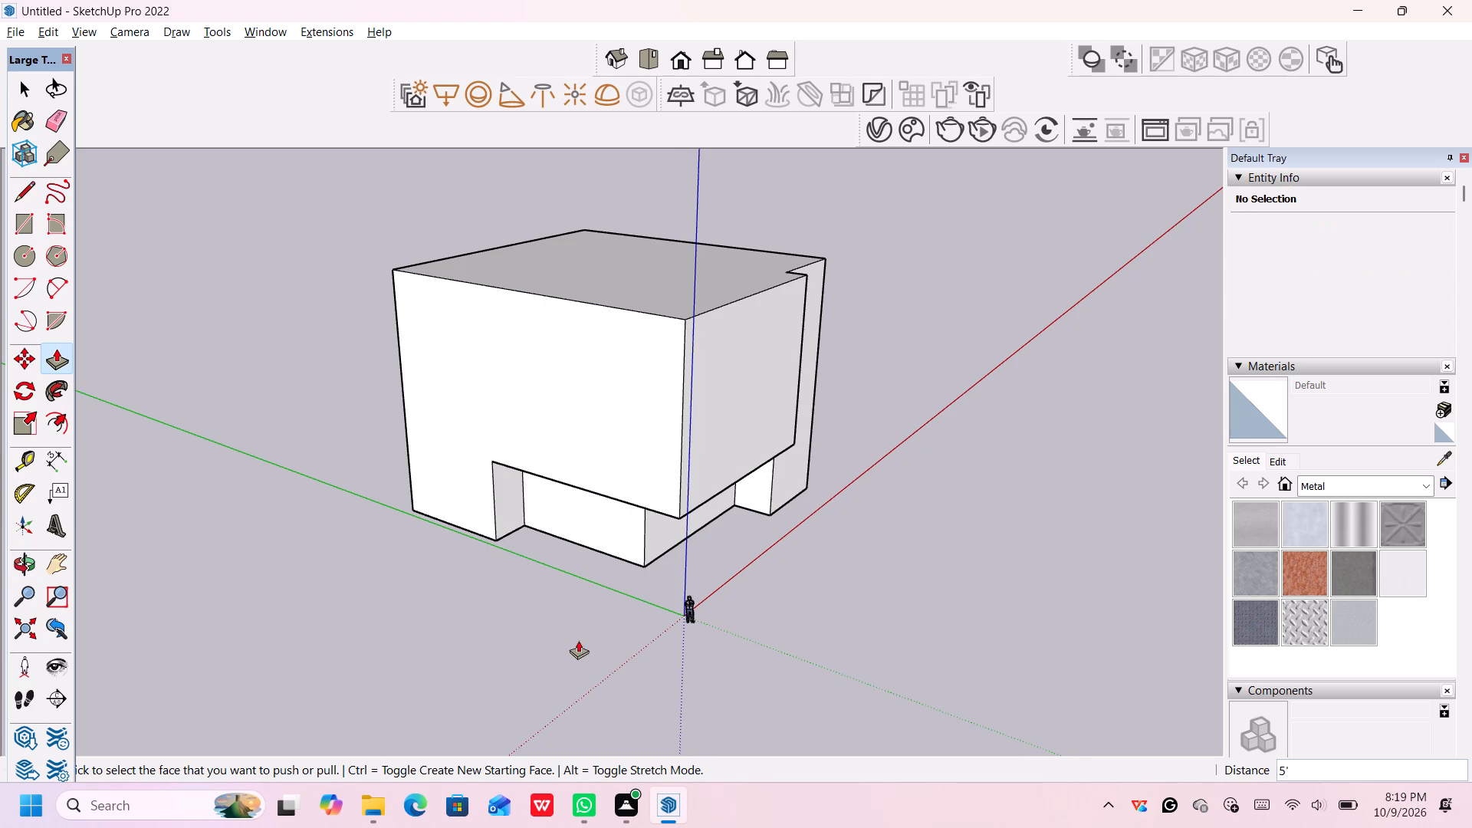
pyautogui.moveTo(889, 554); pyautogui.dragTo(882, 556, button='middle')
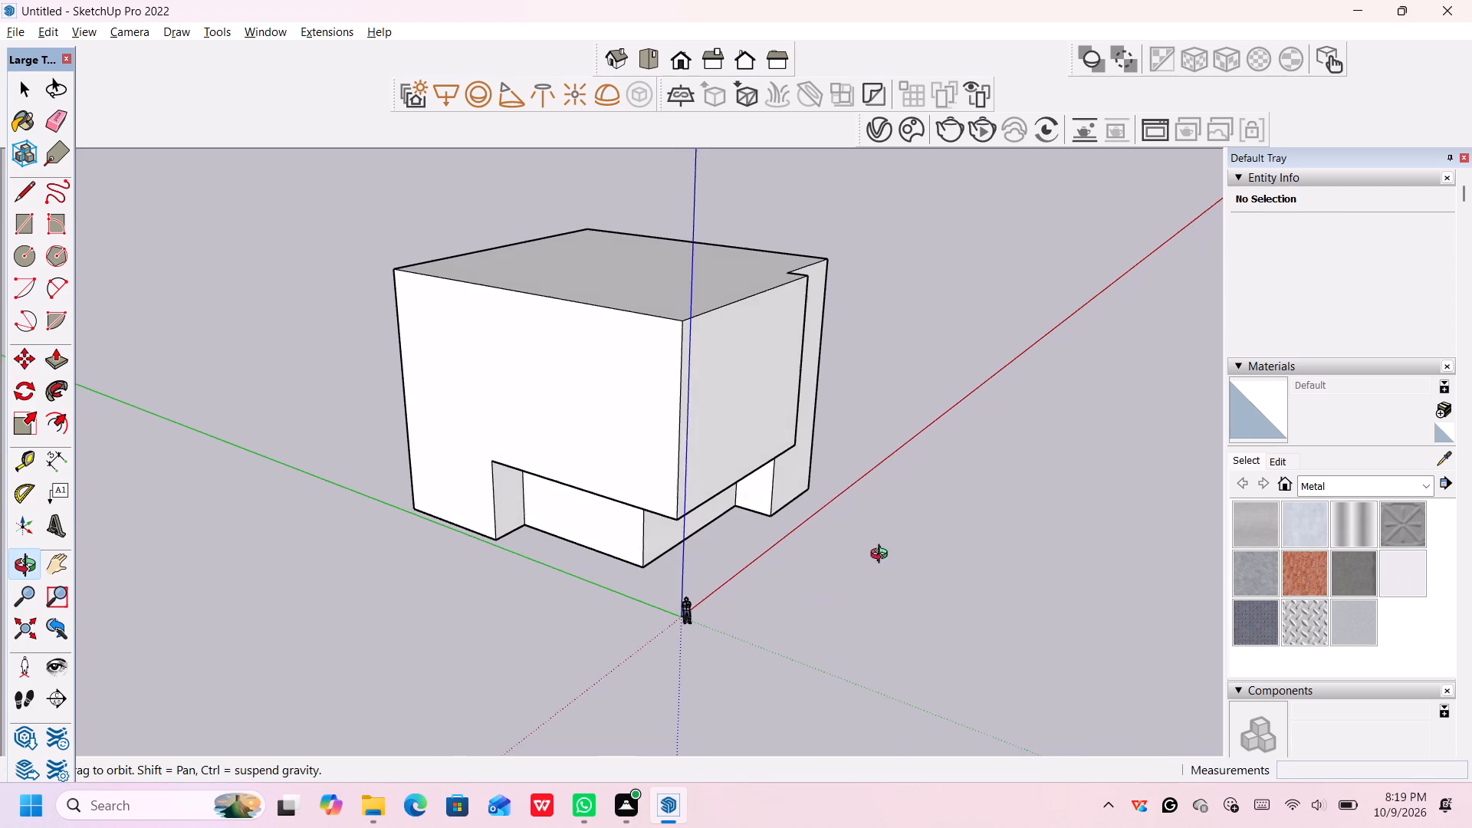
pyautogui.moveTo(882, 556); pyautogui.dragTo(700, 571, button='middle')
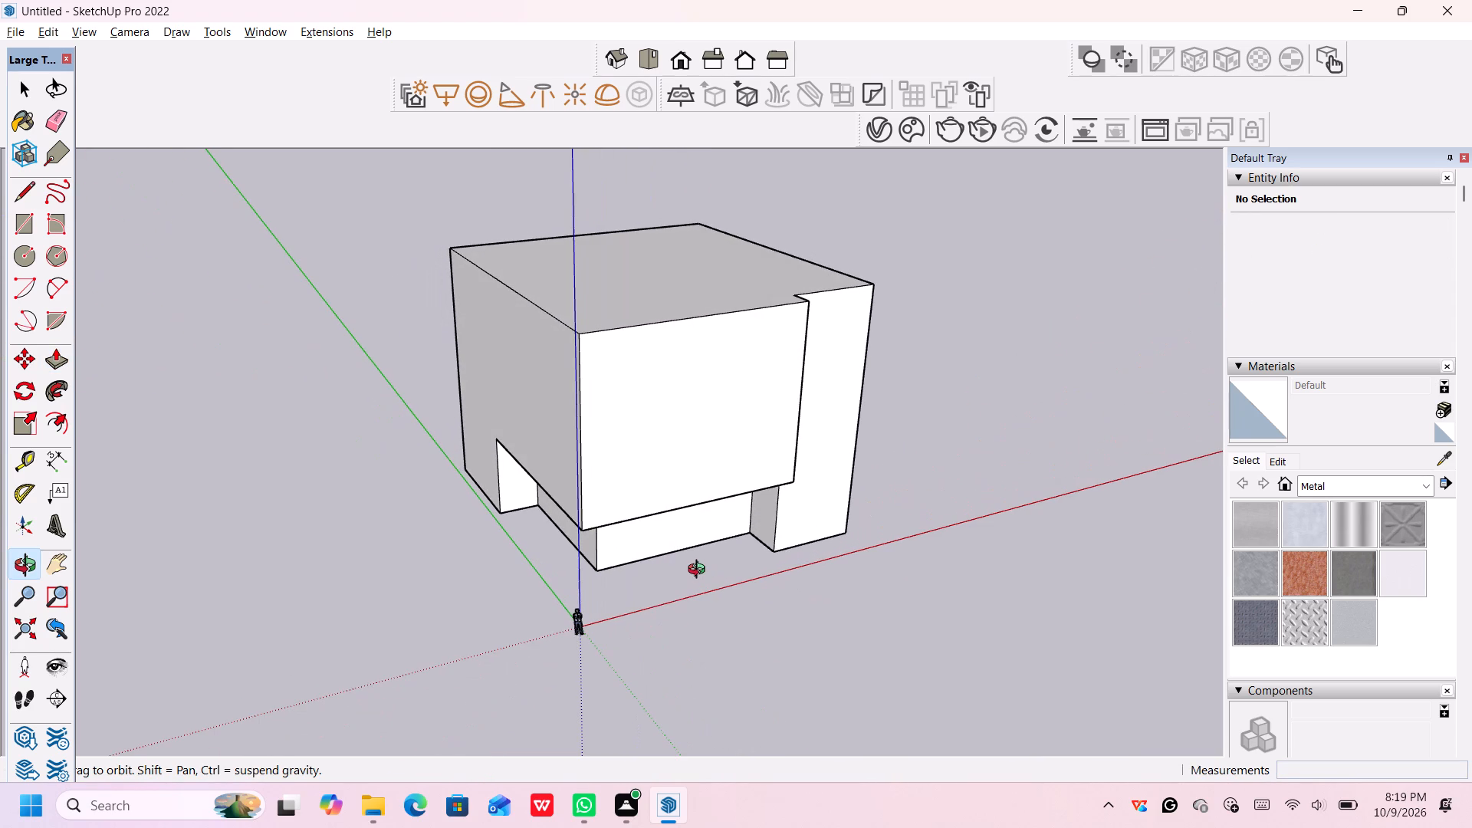
pyautogui.moveTo(700, 571); pyautogui.dragTo(701, 570, button='middle')
pyautogui.scroll(1, 721, 577)
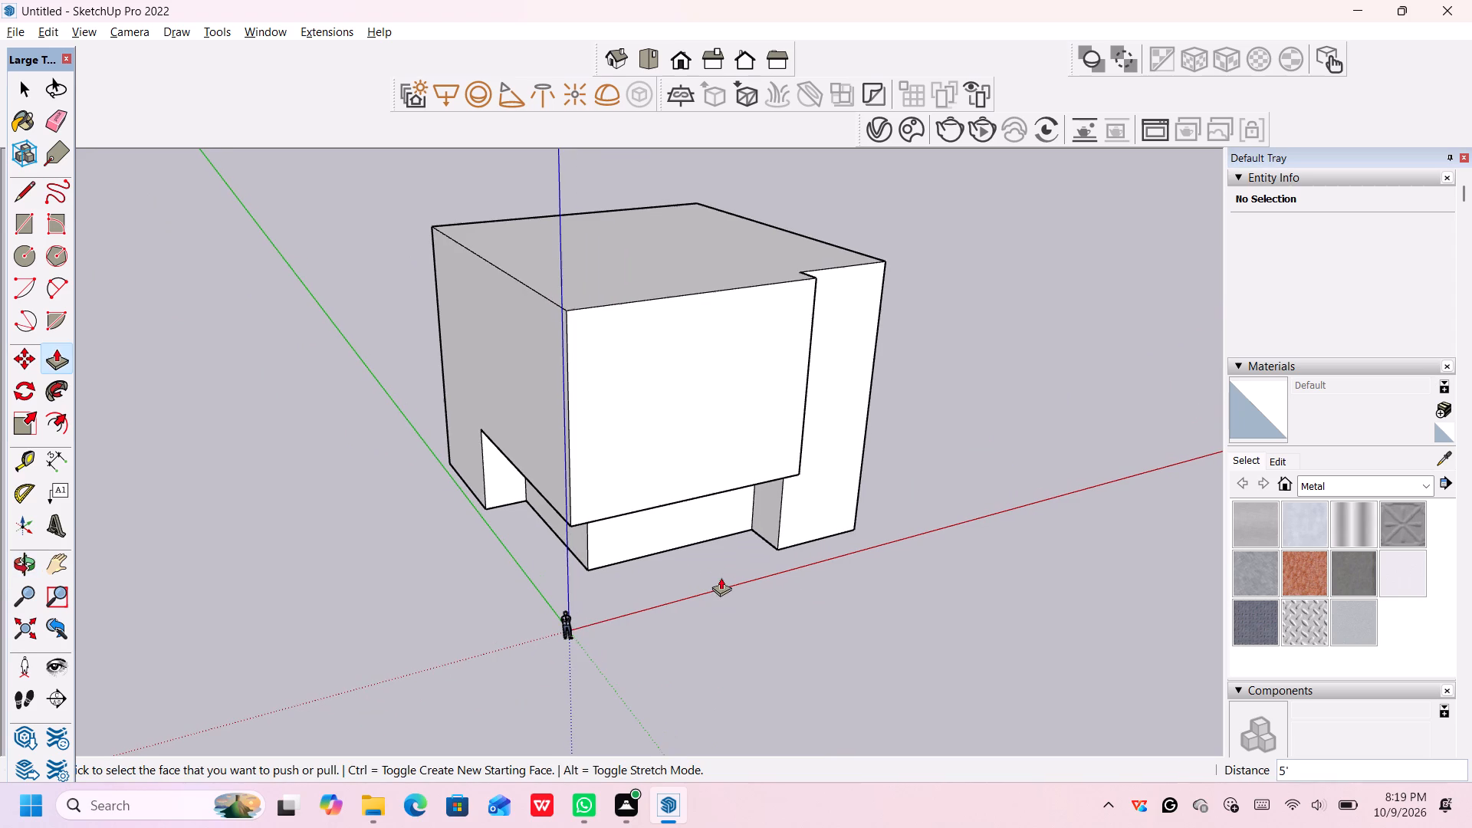
pyautogui.scroll(2, 721, 577)
pyautogui.press('Escape')
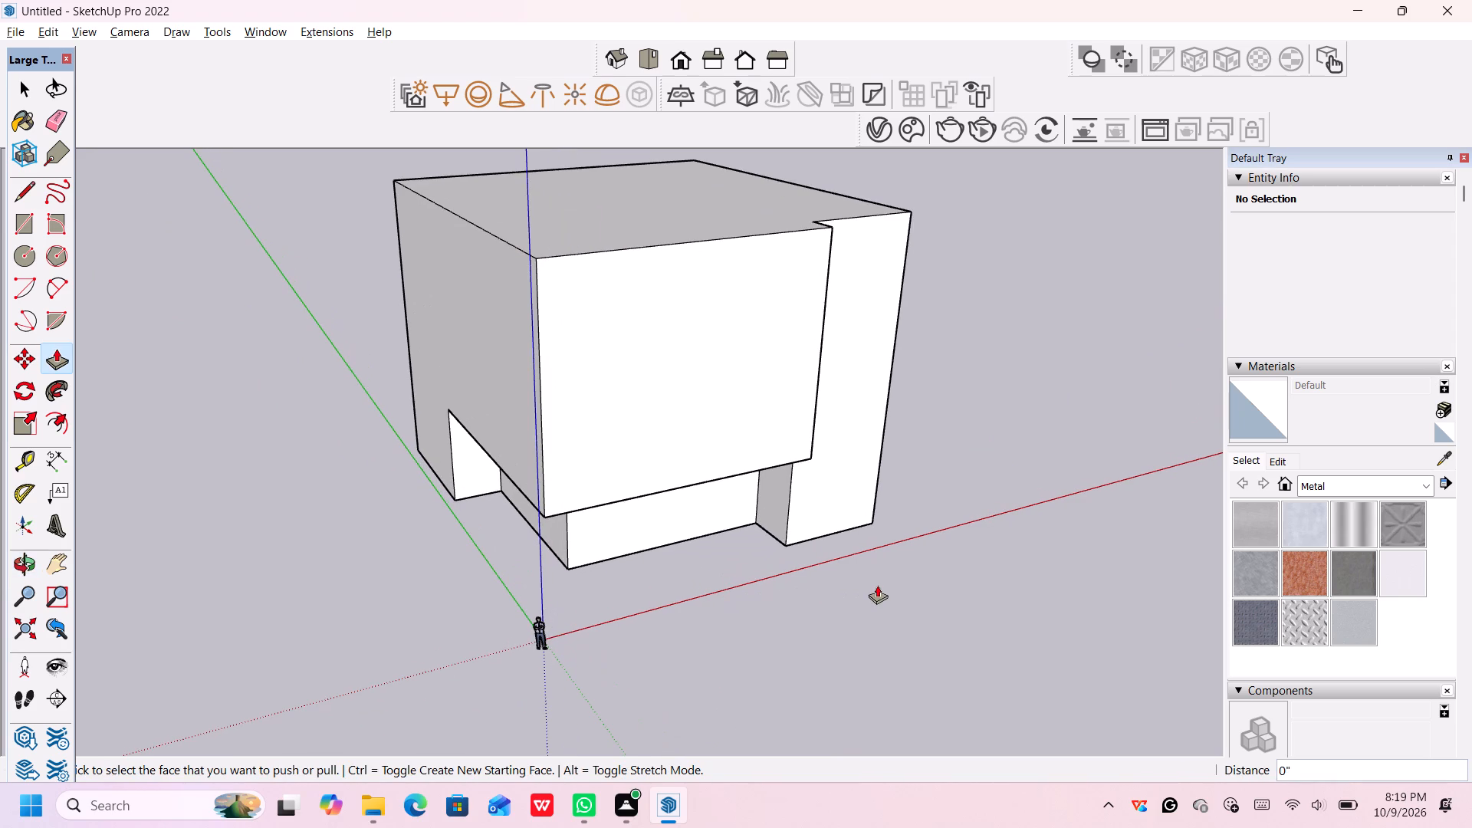
pyautogui.press('space')
# Draw a 50' horizontal line across the overhanging front face, 20' above its bottom edge.
pyautogui.scroll(2, 876, 545)
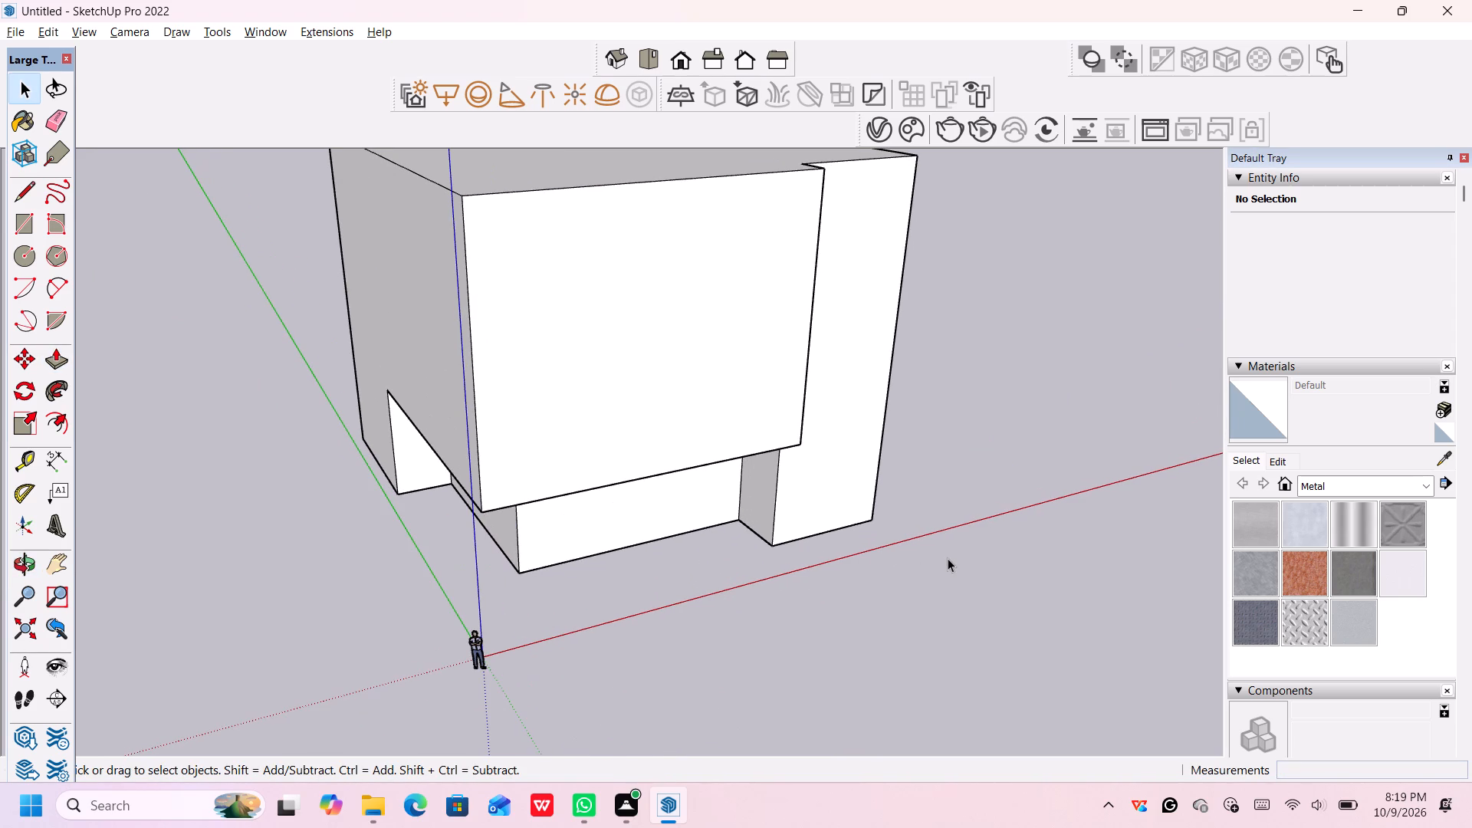
pyautogui.press('n')
pyautogui.press('l')
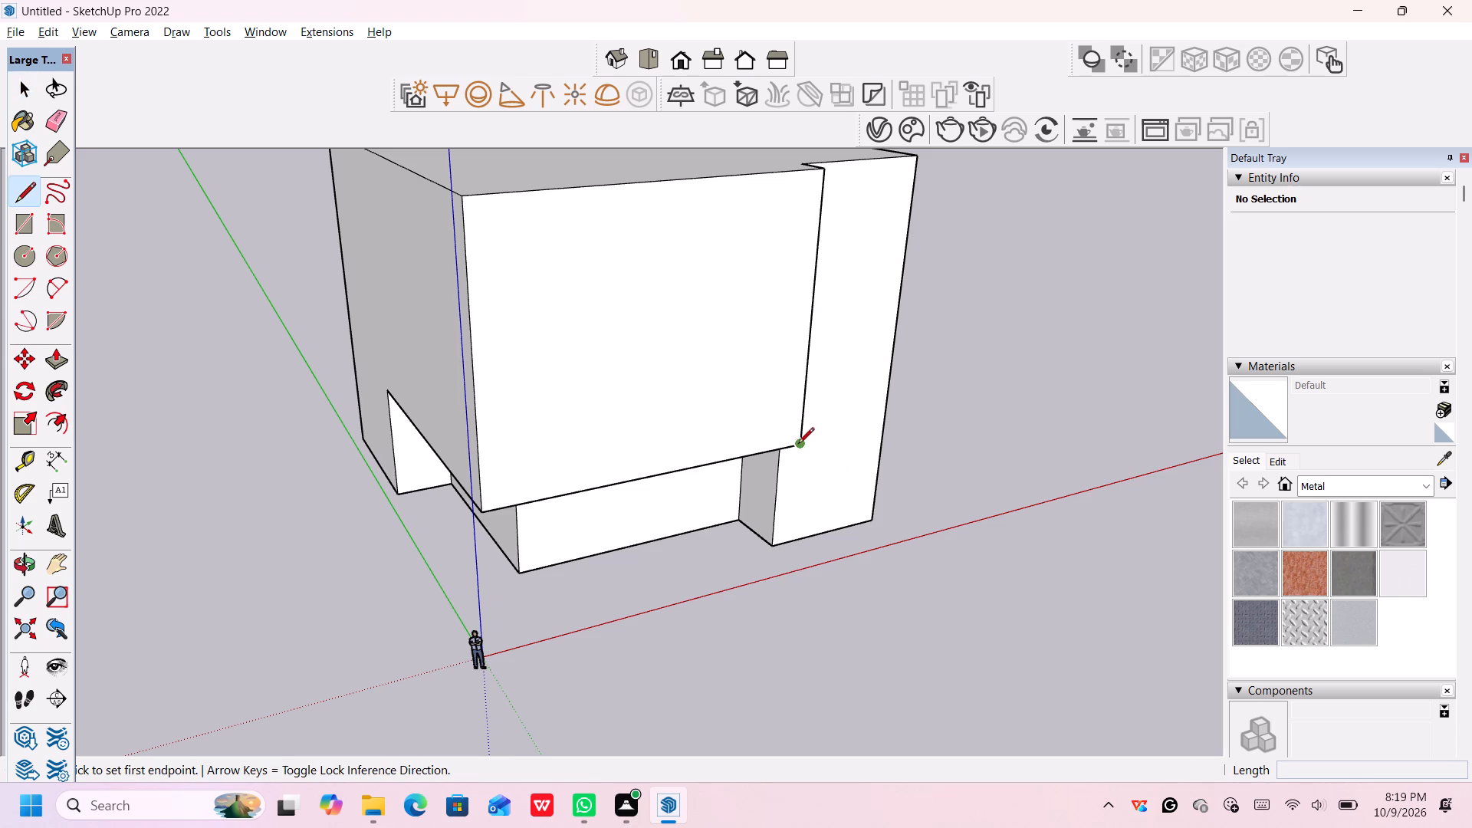
pyautogui.click(798, 445)
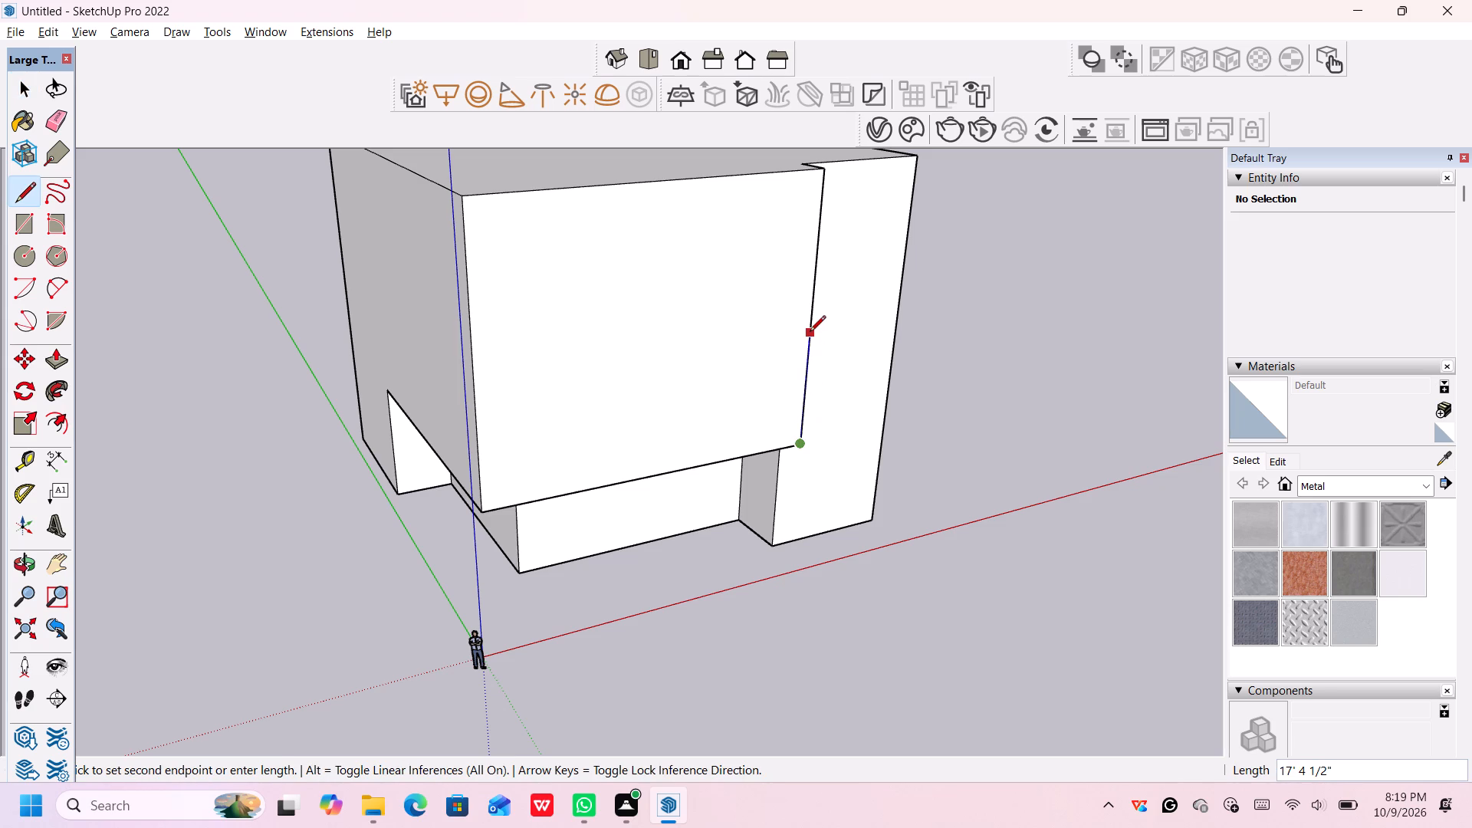
pyautogui.write("20'")
pyautogui.press('Return')
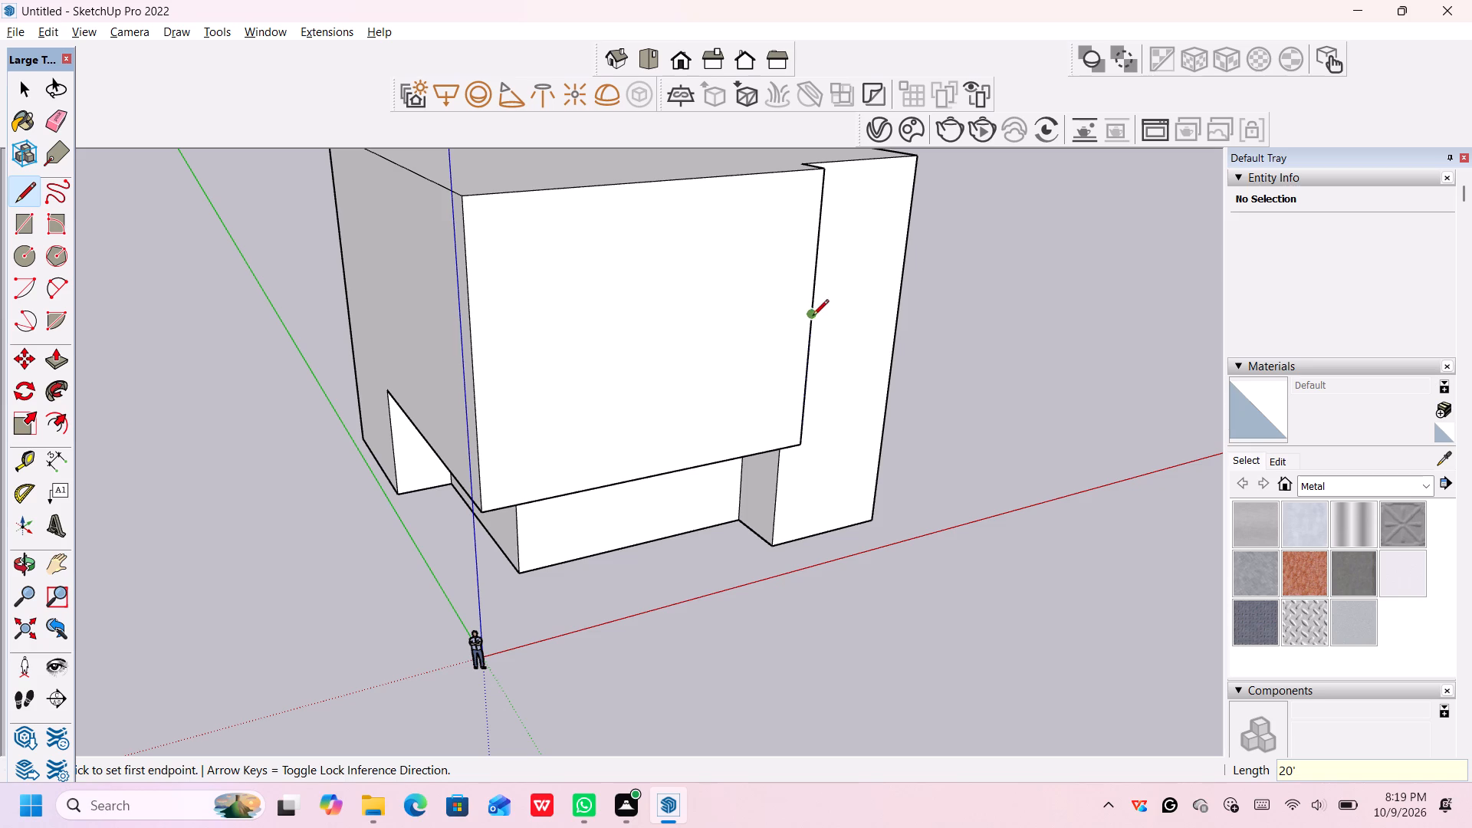
pyautogui.click(810, 318)
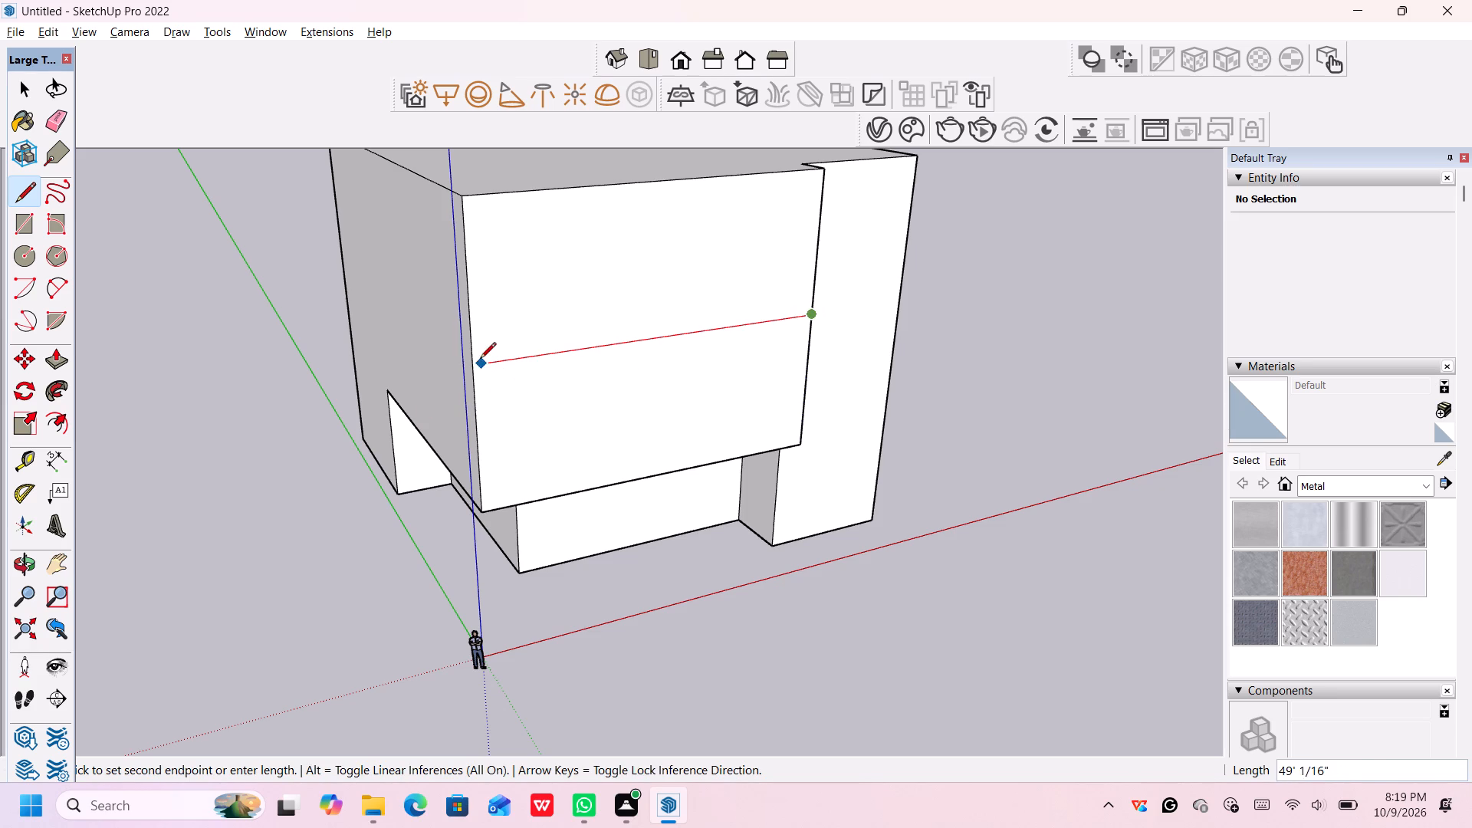
pyautogui.click(472, 361)
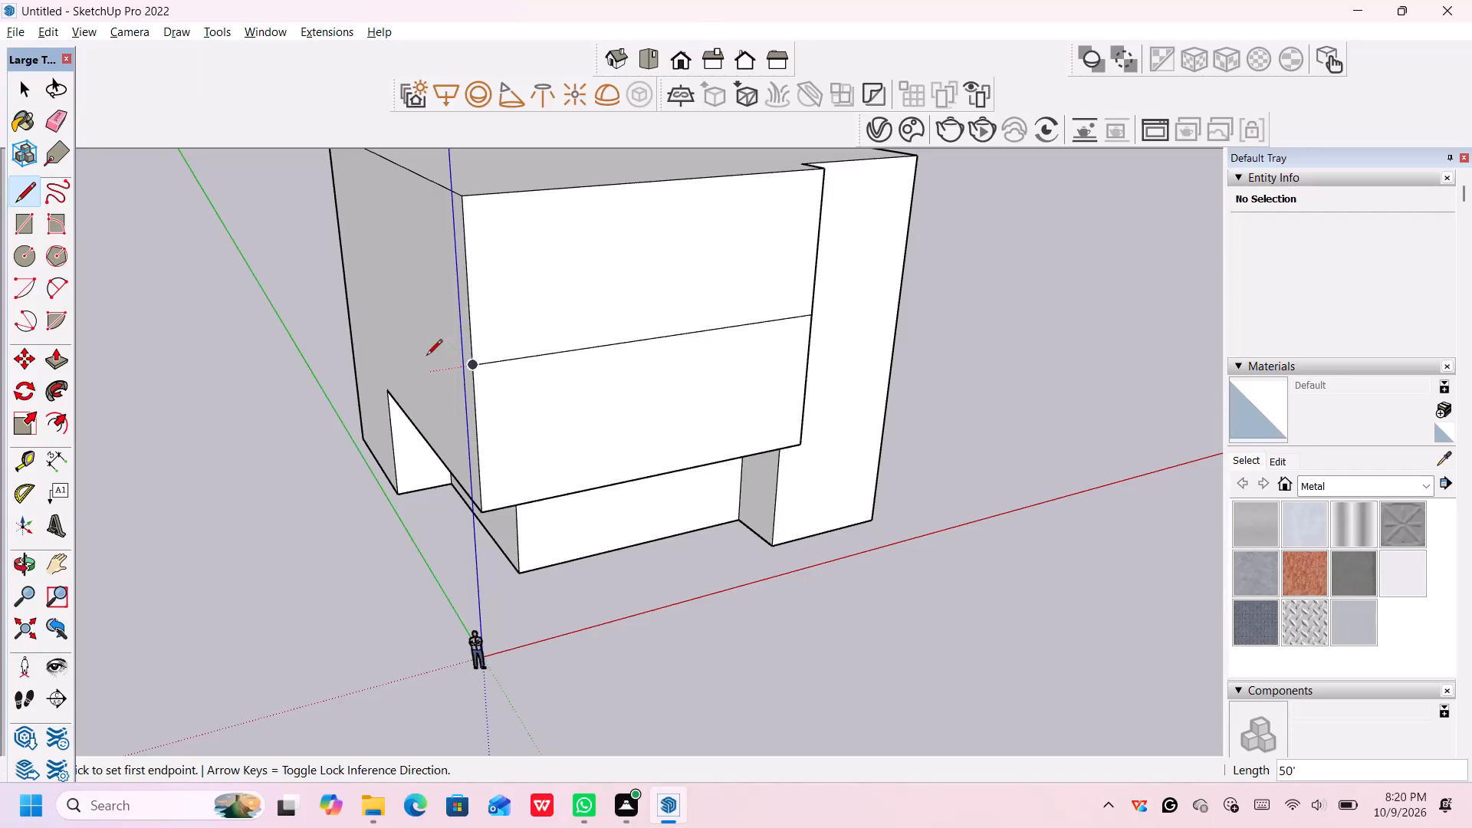
pyautogui.moveTo(412, 380); pyautogui.dragTo(700, 425, button='middle')
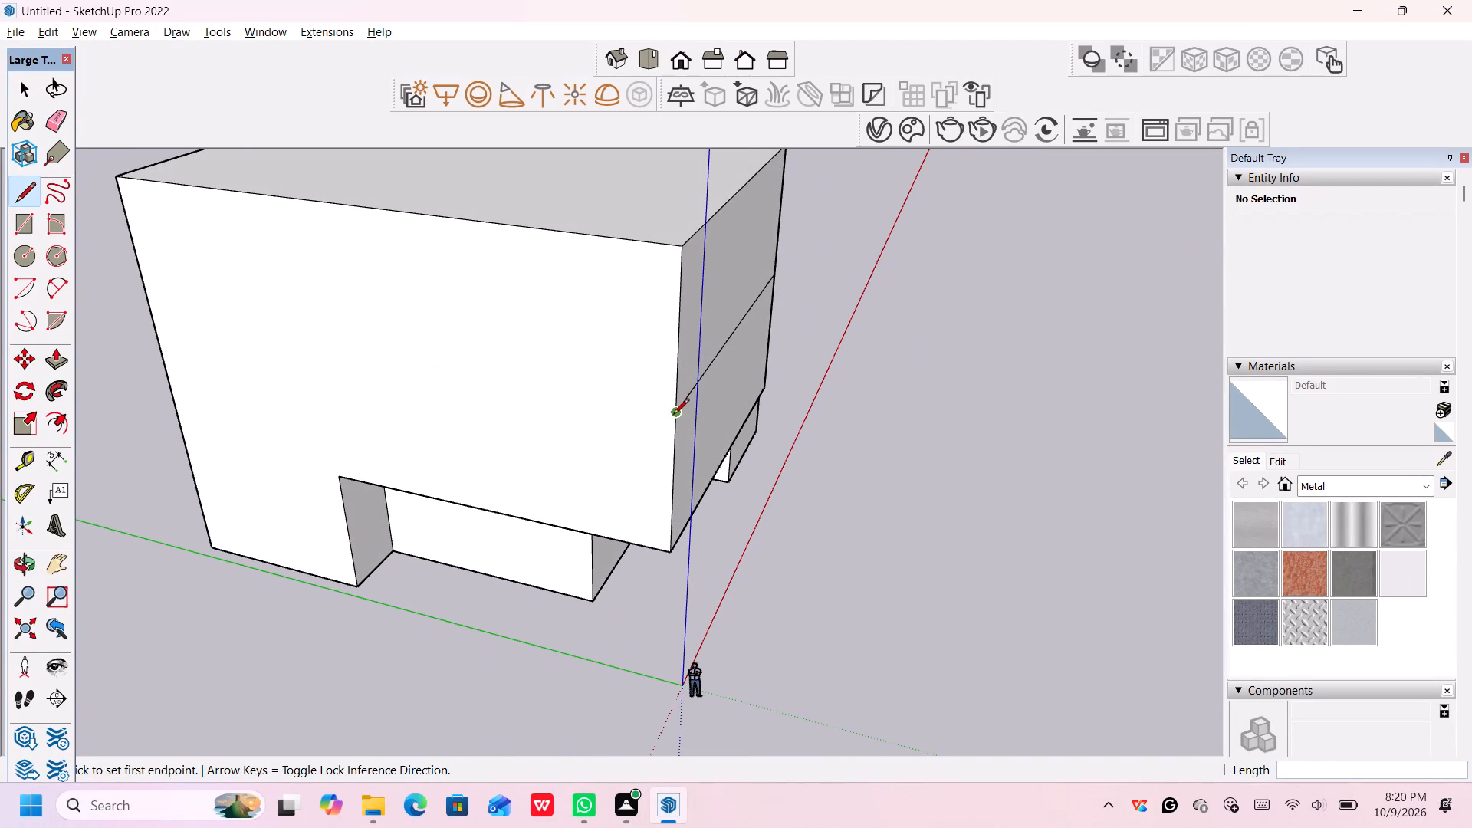
# Continue the front face's horizontal line 50' across the overhanging side face, starting from the shared building corner.
pyautogui.click(673, 416)
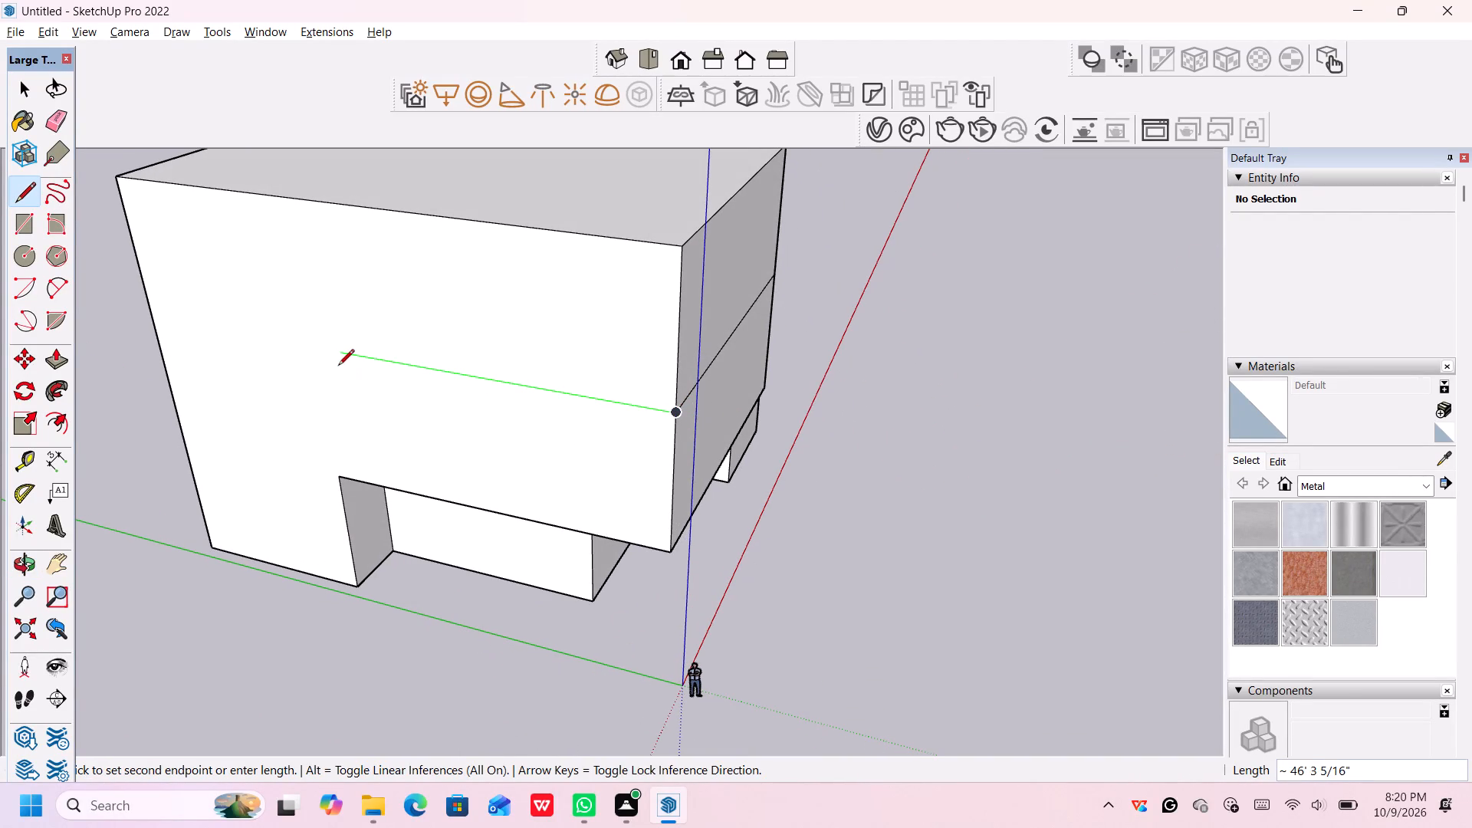
pyautogui.scroll(2, 317, 356)
pyautogui.scroll(-1, 317, 356)
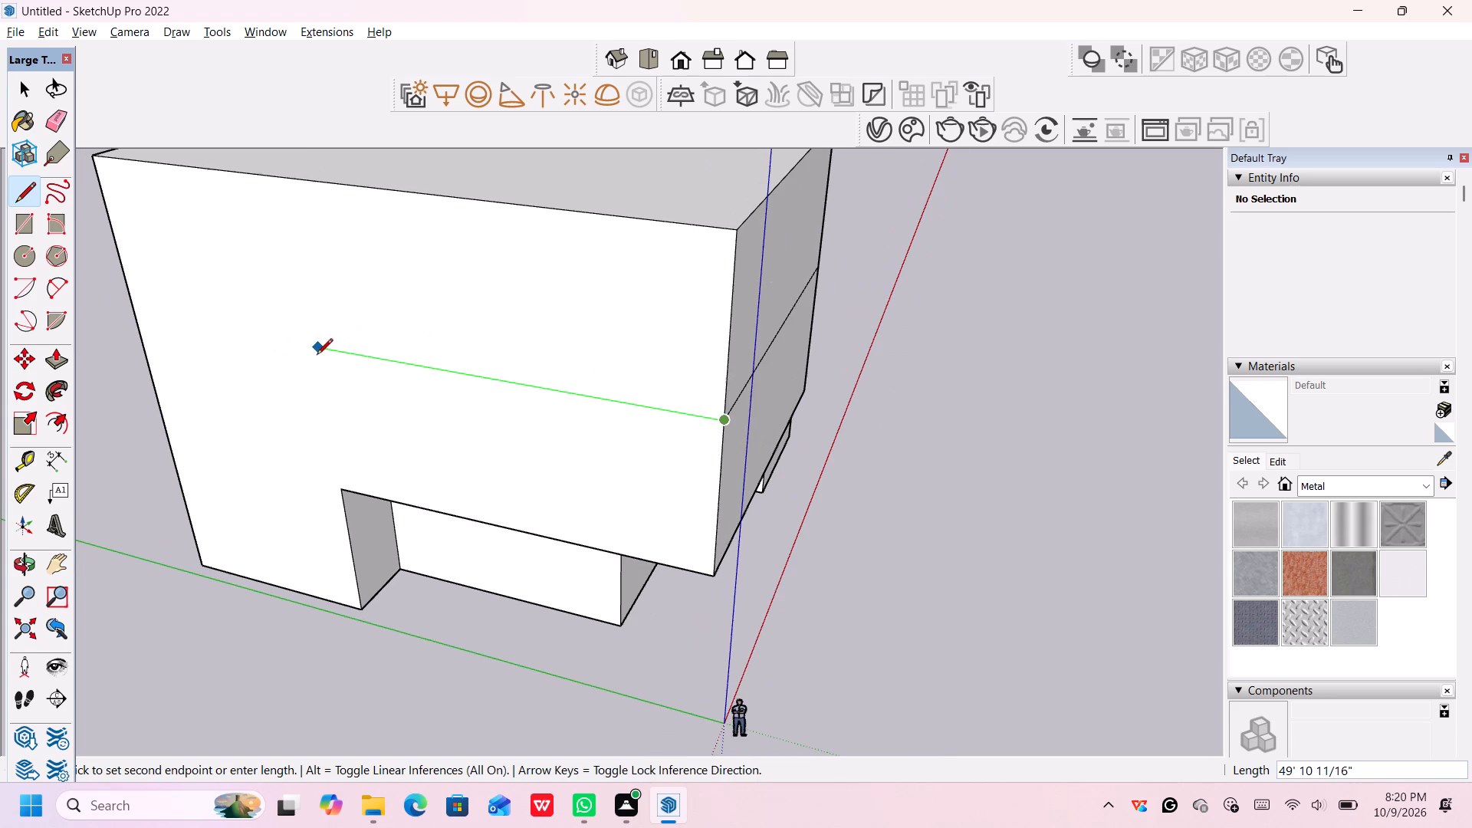
pyautogui.write("50'")
pyautogui.press('Return')
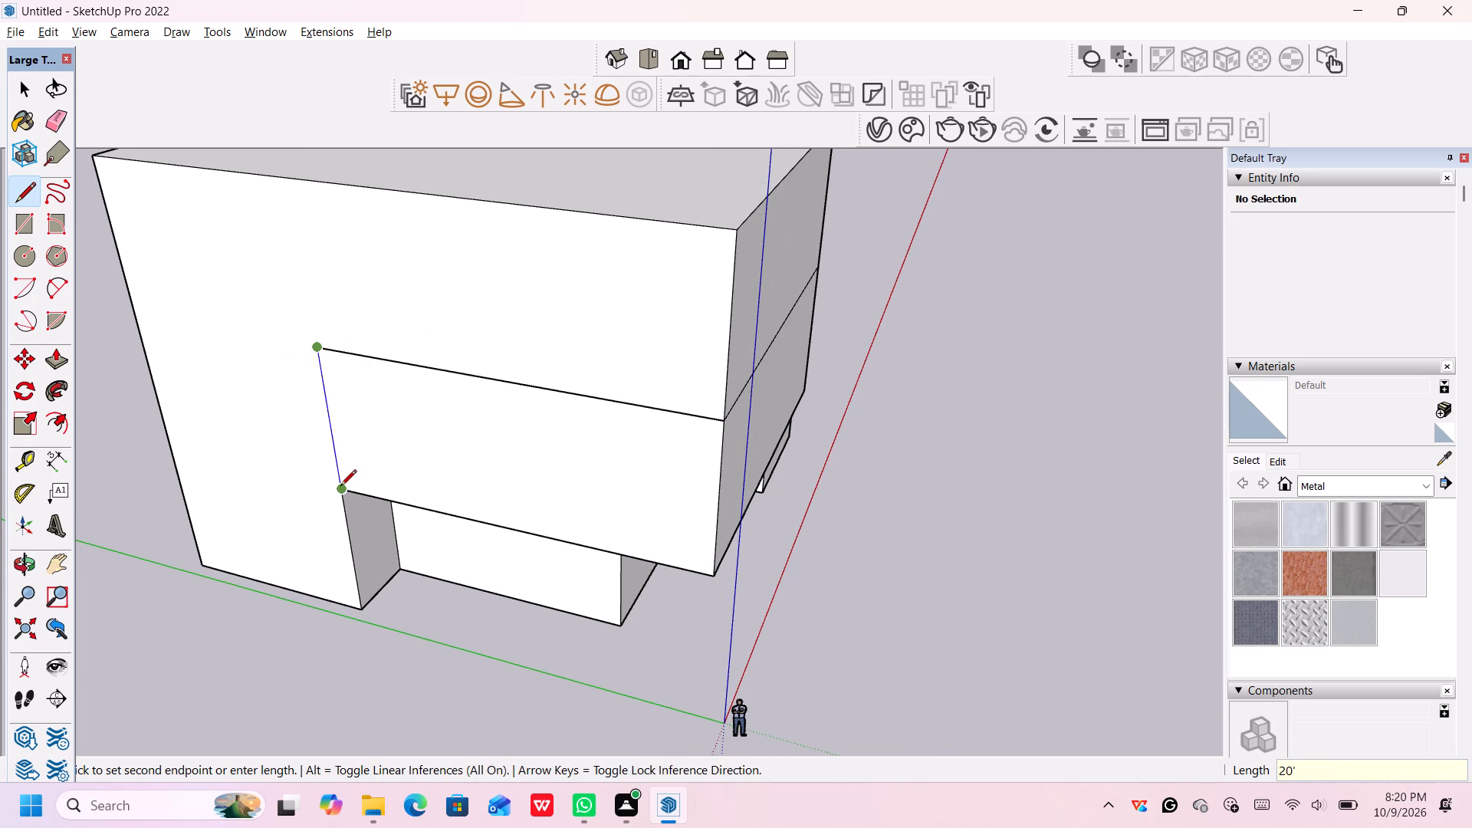
# Draw 20' vertical lines on the side face from the horizontal line's far end, down to the recess corner and up to the roof edge.
pyautogui.click(340, 487)
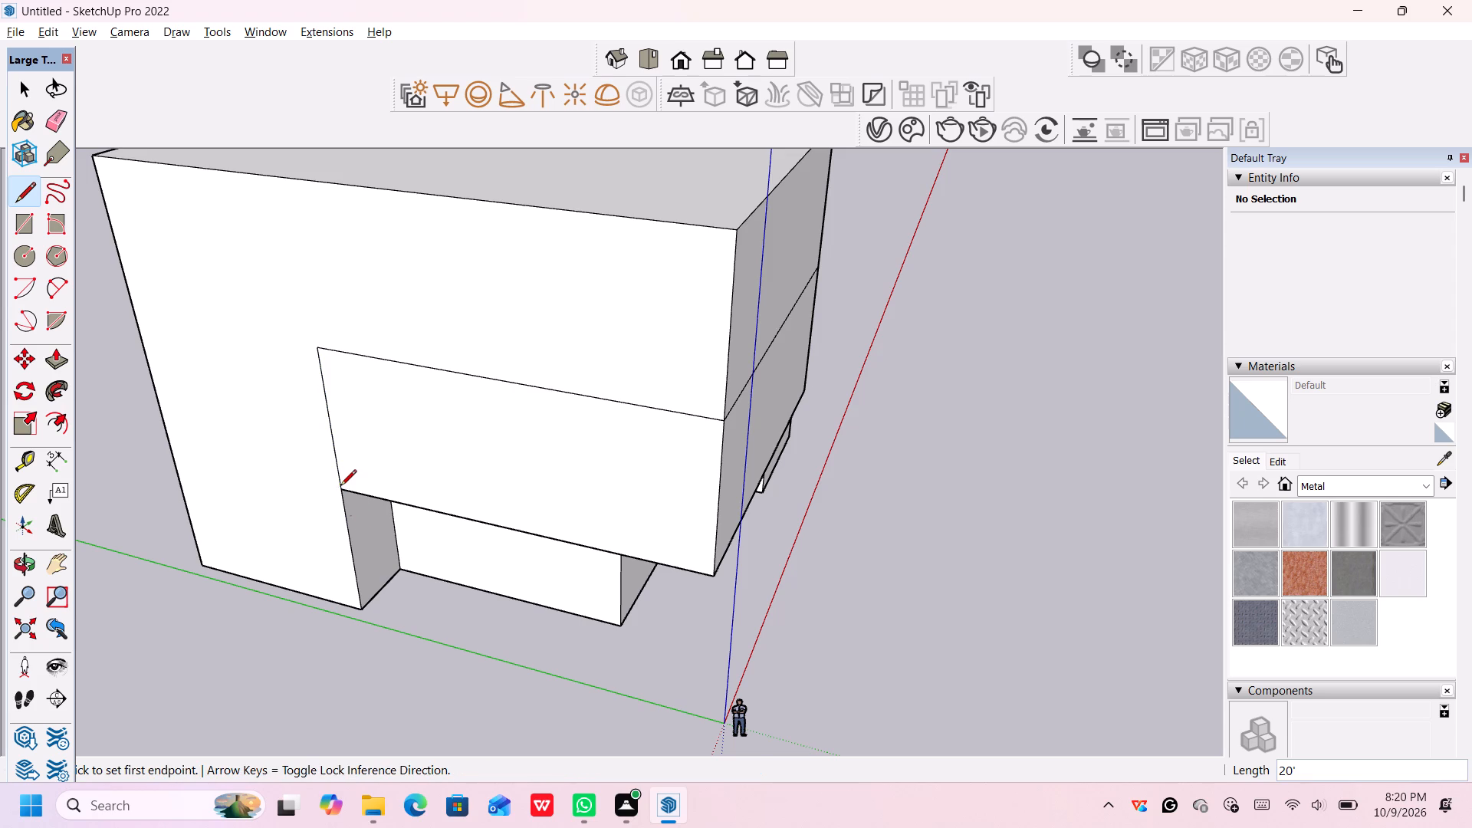
pyautogui.press('Escape')
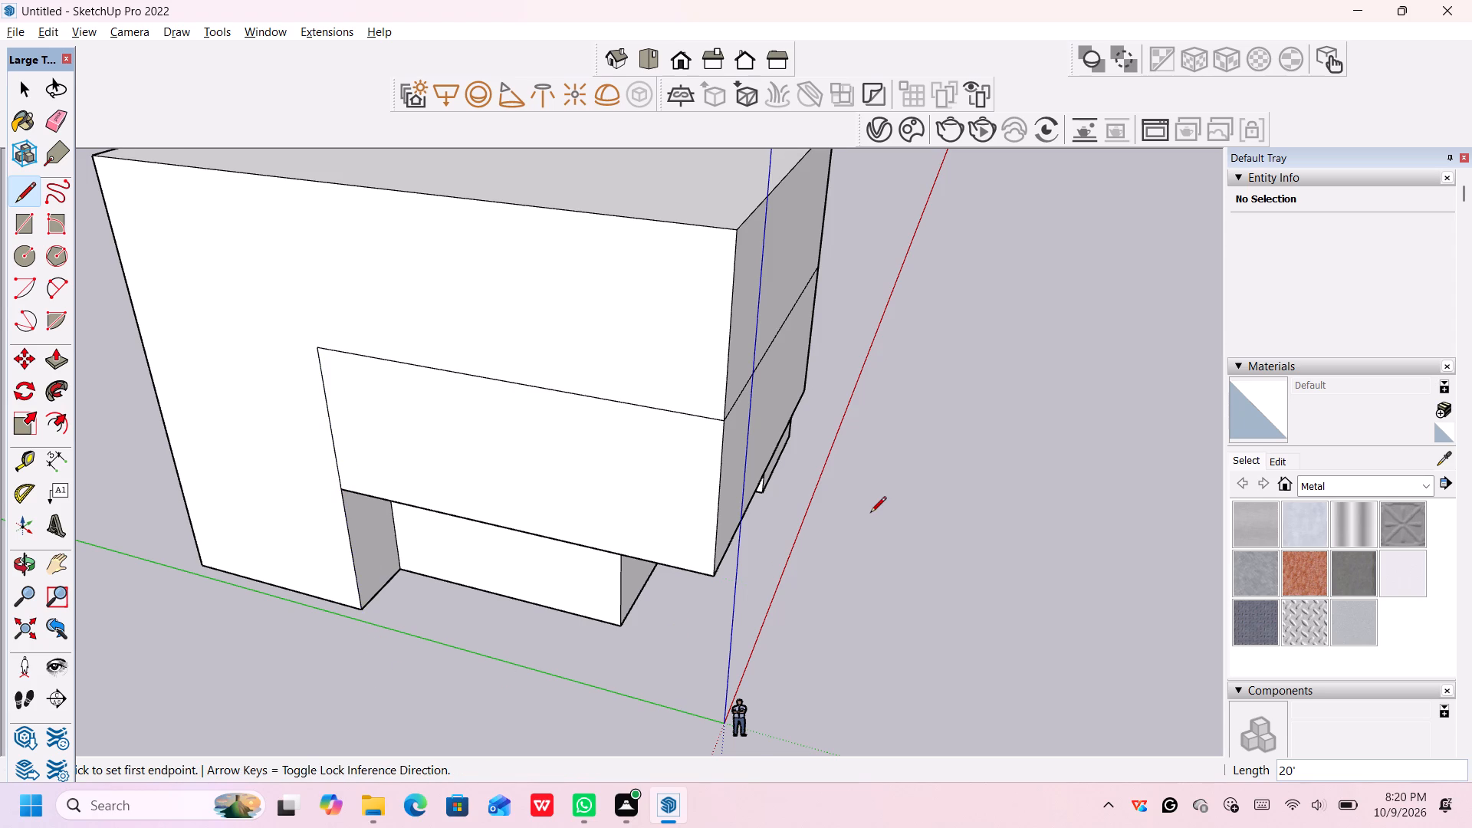
pyautogui.scroll(-1, 870, 514)
pyautogui.middleClick(870, 514)
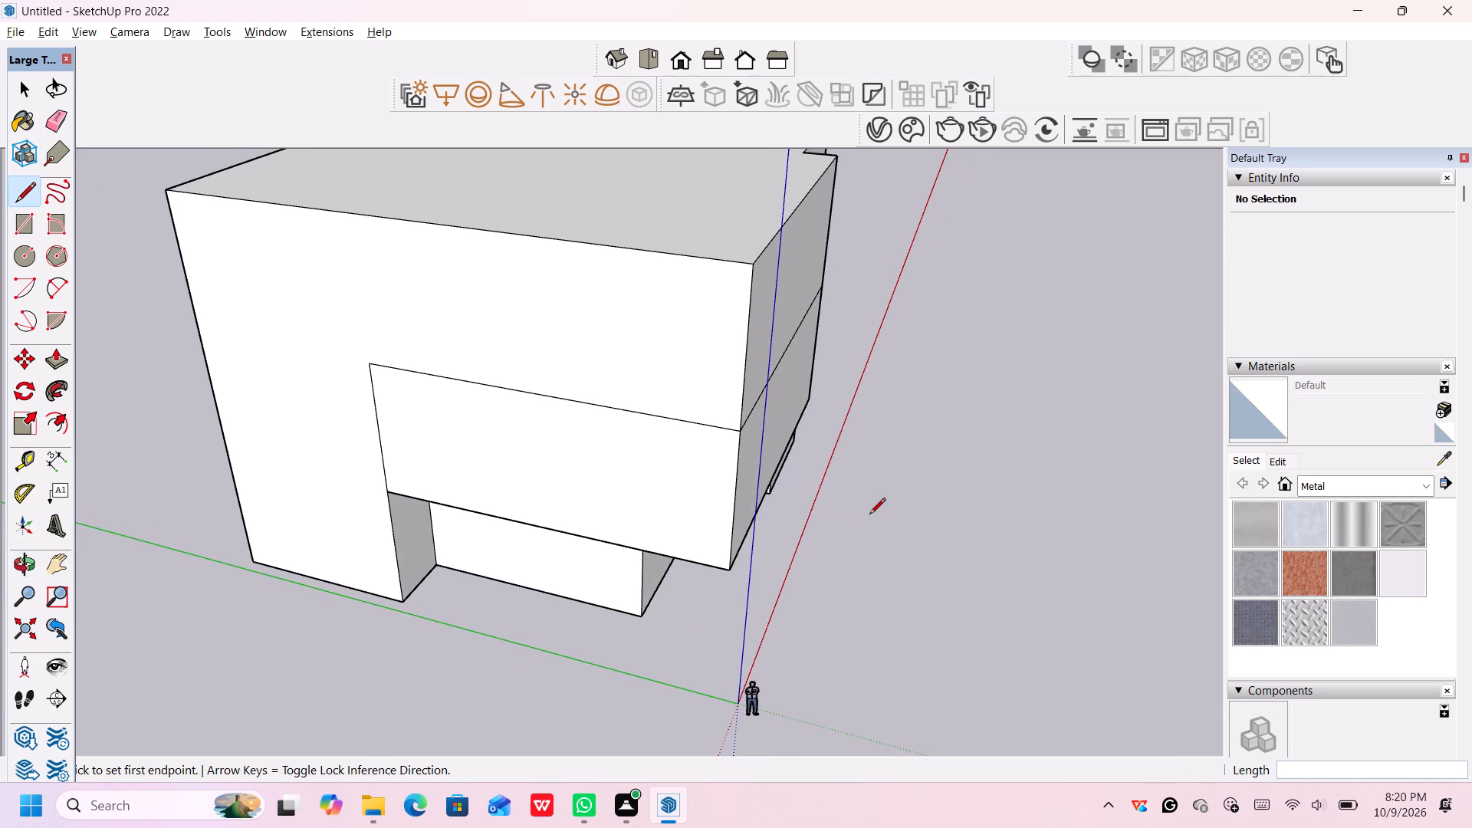
pyautogui.click(368, 362)
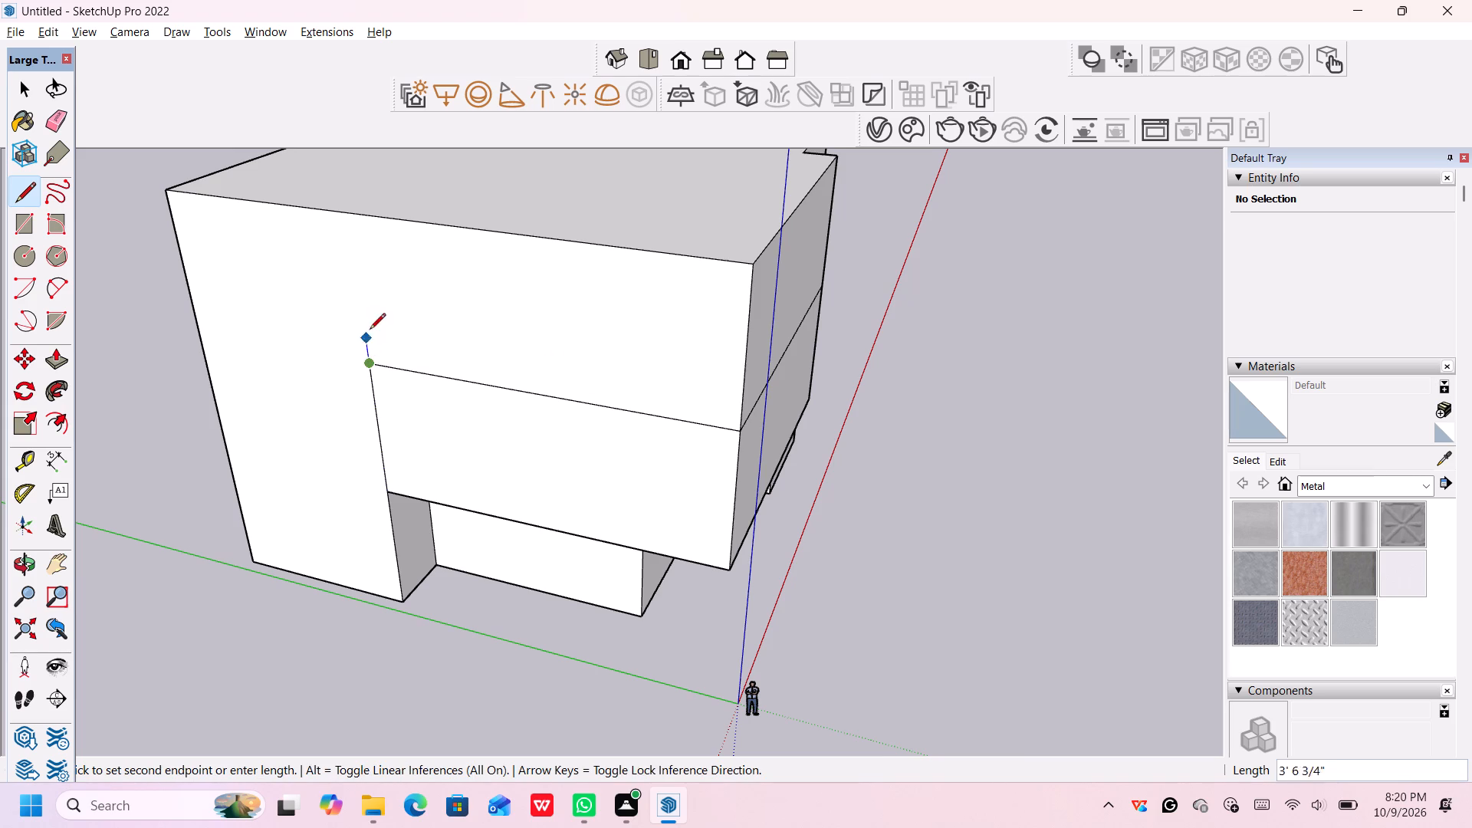
pyautogui.click(345, 211)
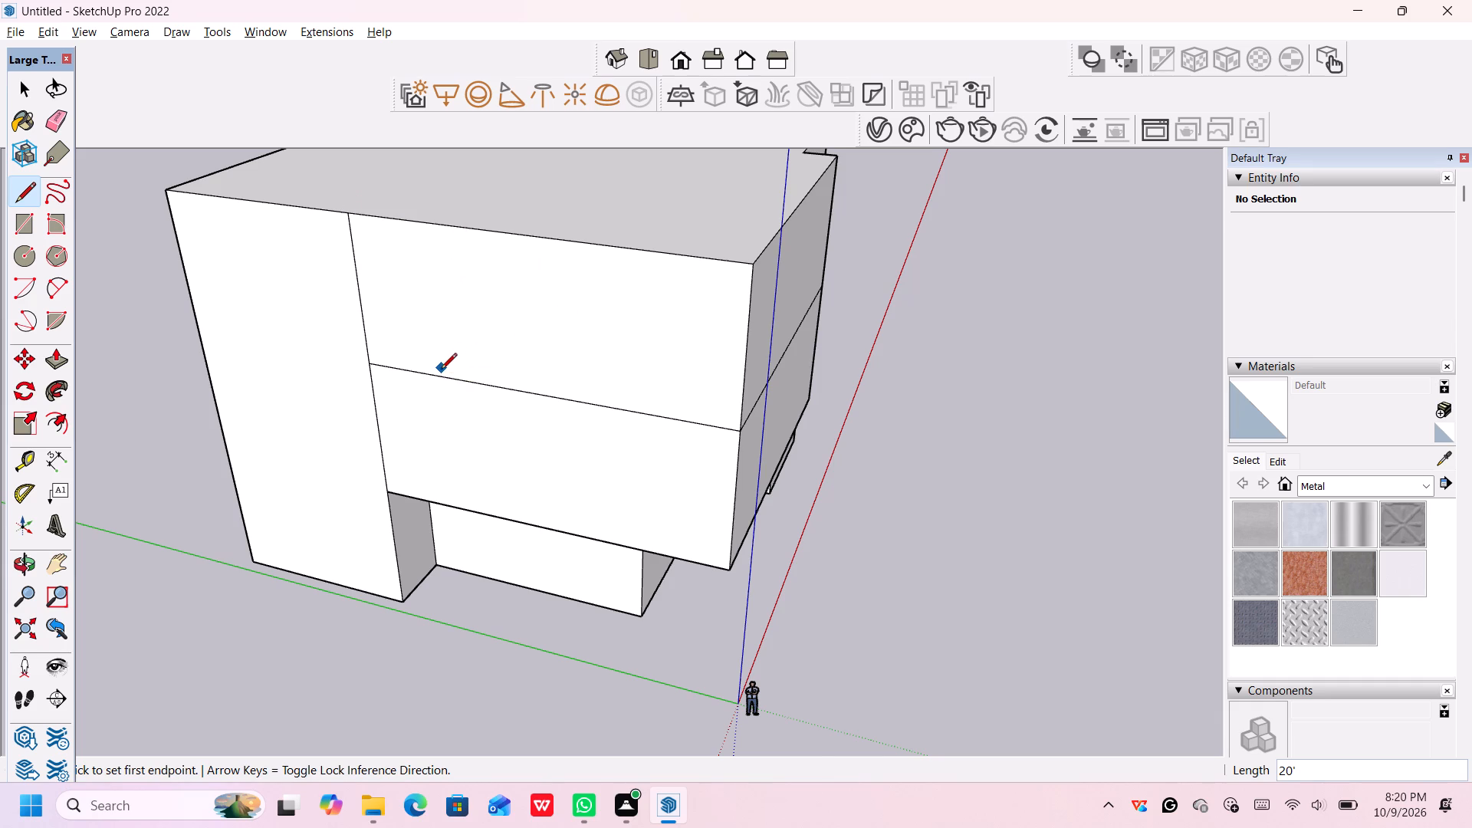
# Draw a 15' horizontal line on the side face from the vertical line, starting slightly below the existing 50' line.
pyautogui.scroll(1, 441, 370)
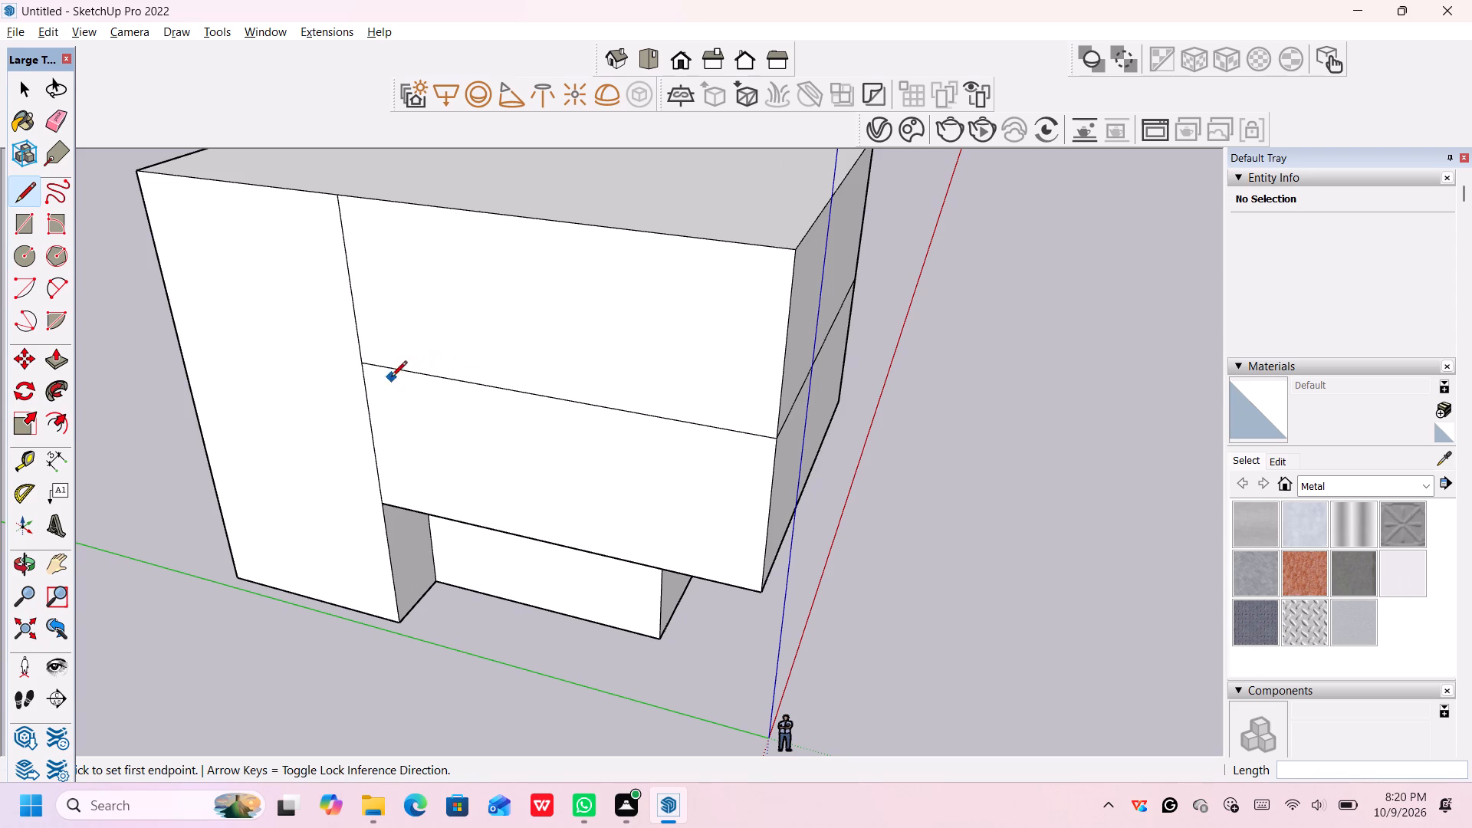
pyautogui.scroll(1, 368, 383)
pyautogui.click(366, 383)
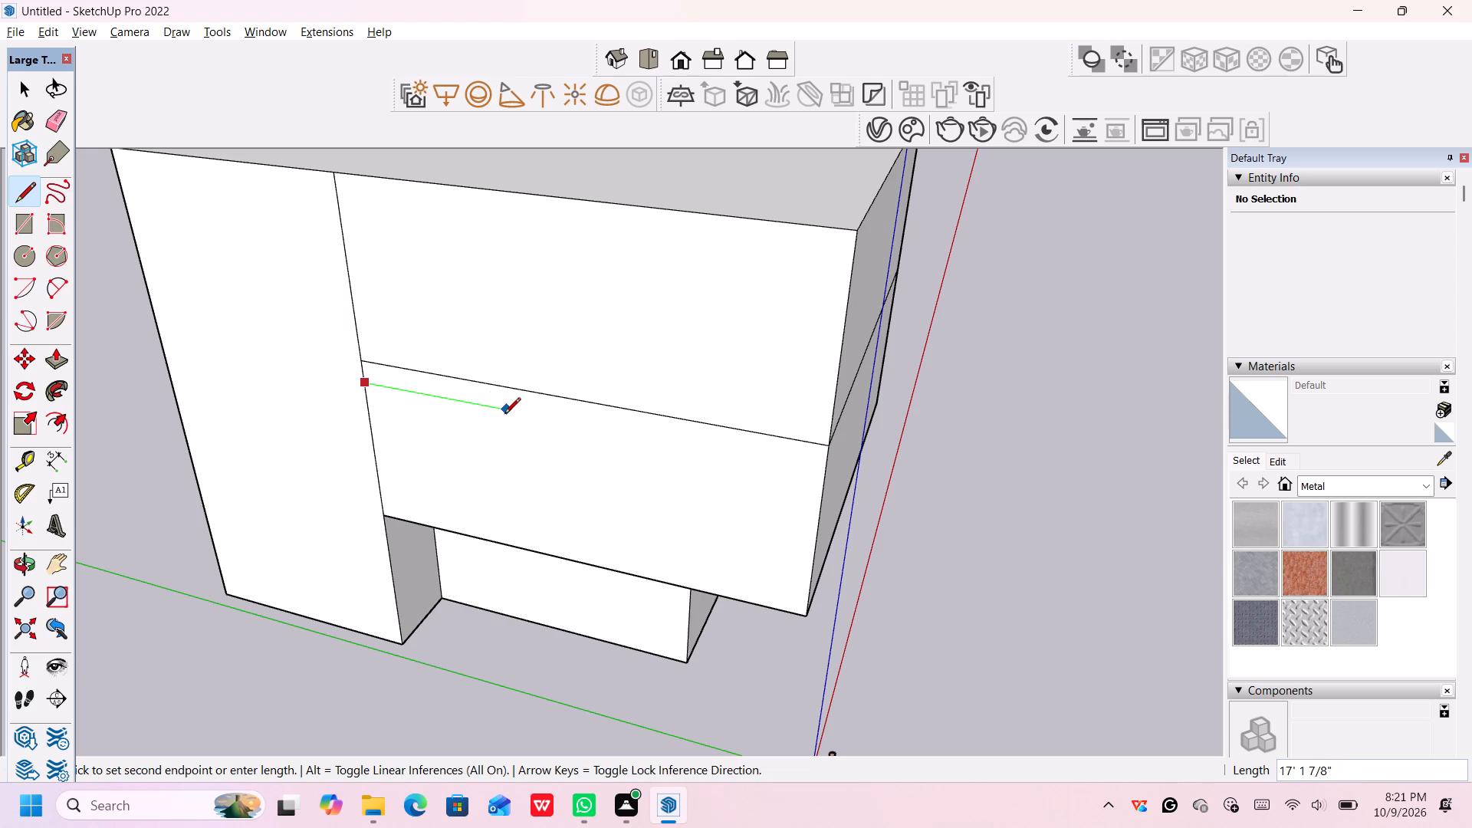
pyautogui.write("15'")
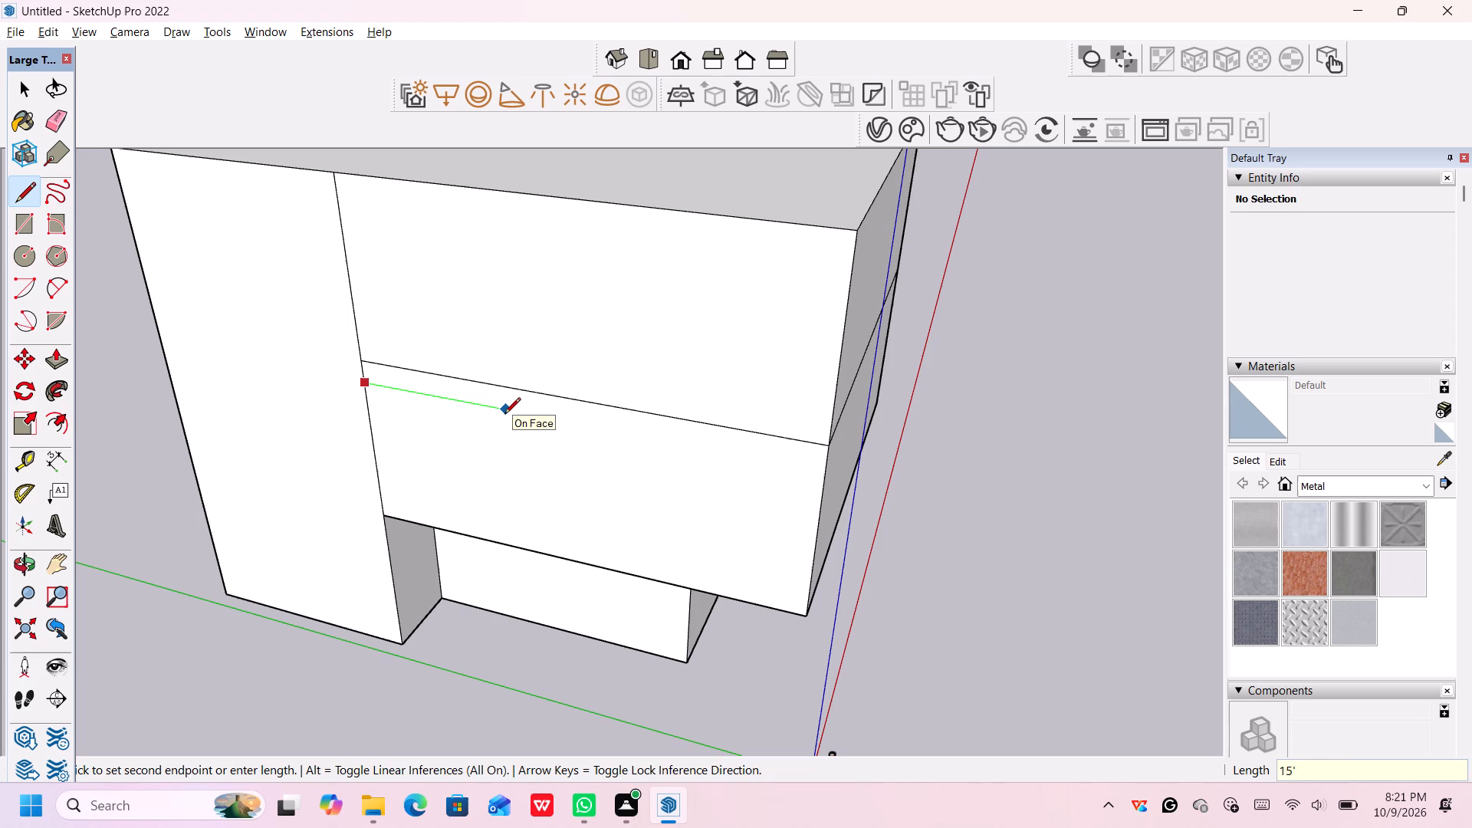
pyautogui.press('Return')
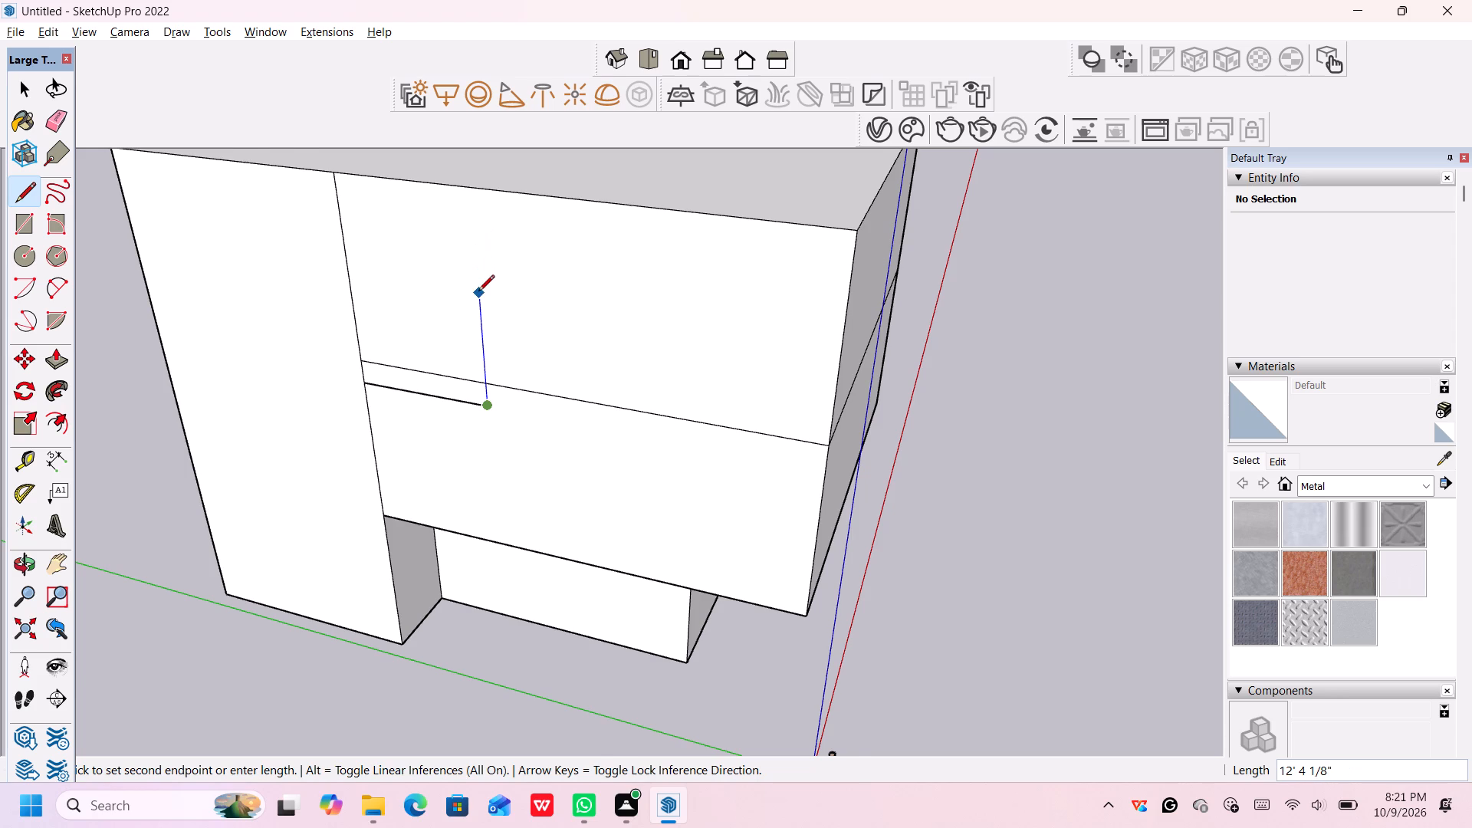
# Draw a 13' vertical line upward on the side face from the free end of the 15' line.
pyautogui.scroll(1, 478, 292)
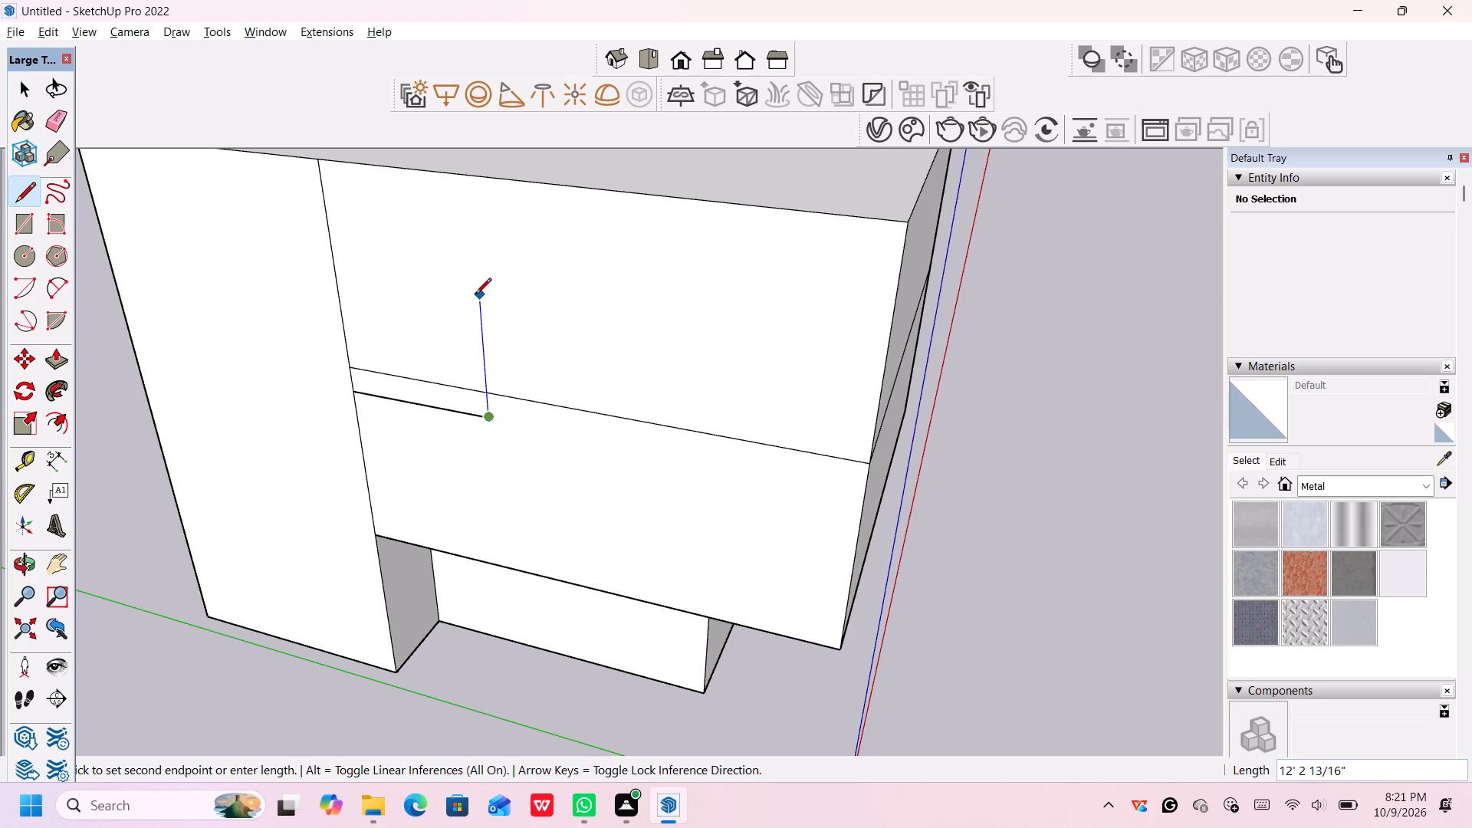
pyautogui.moveTo(475, 295); pyautogui.dragTo(384, 193, button='middle')
pyautogui.scroll(-5, 431, 233)
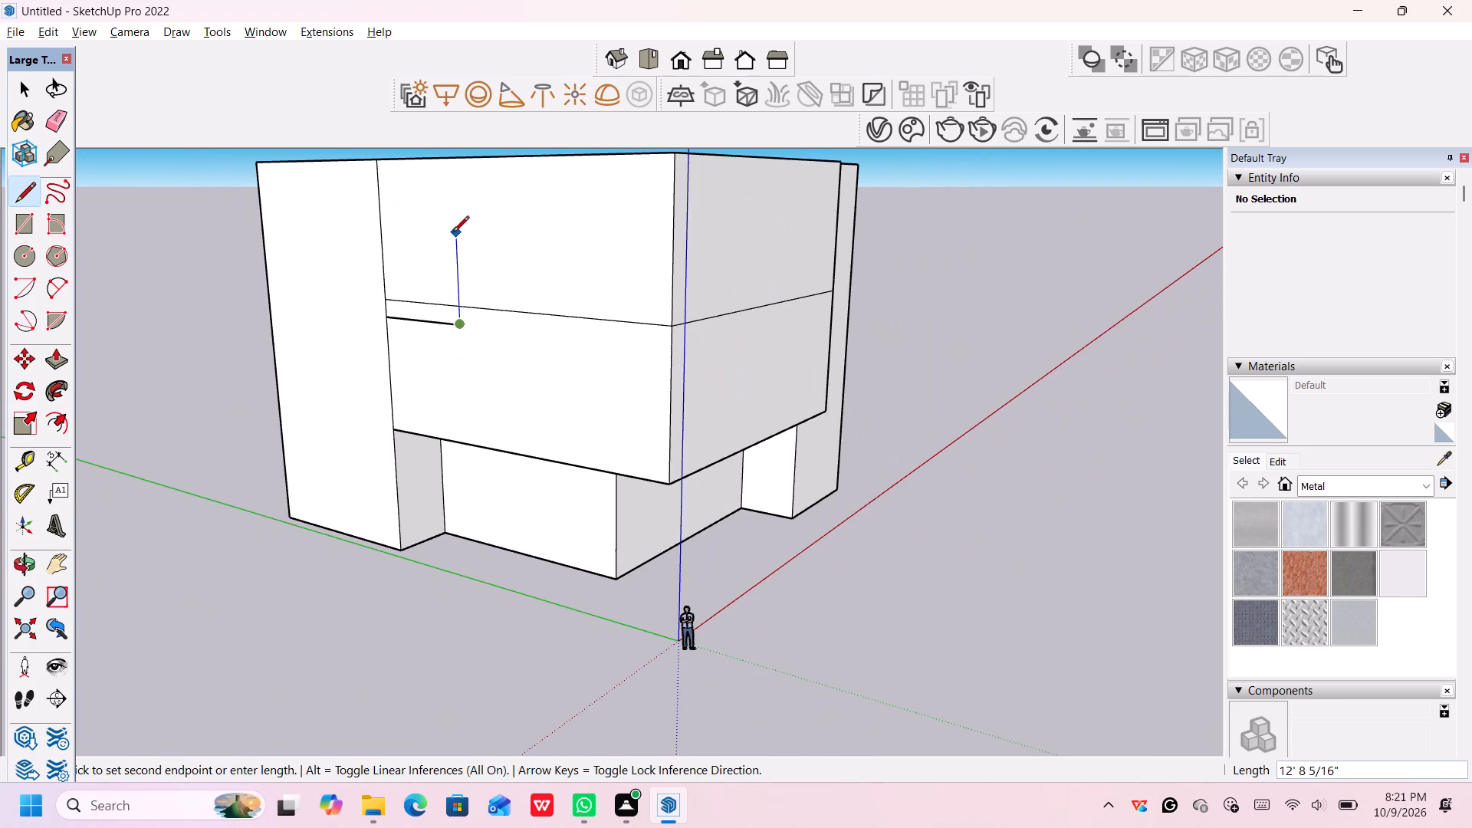
pyautogui.moveTo(452, 233); pyautogui.dragTo(435, 215, button='middle')
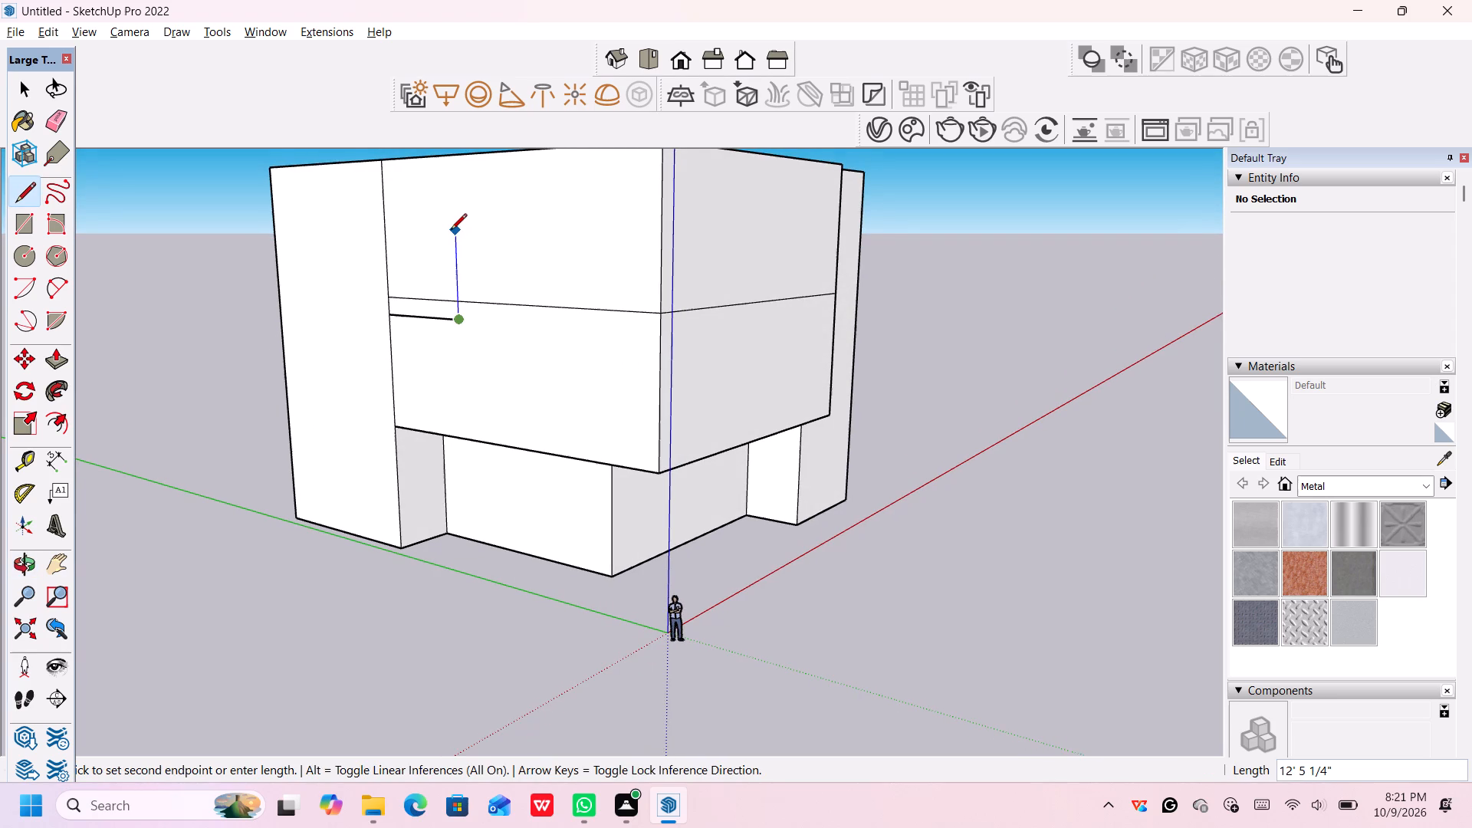
pyautogui.scroll(1, 451, 231)
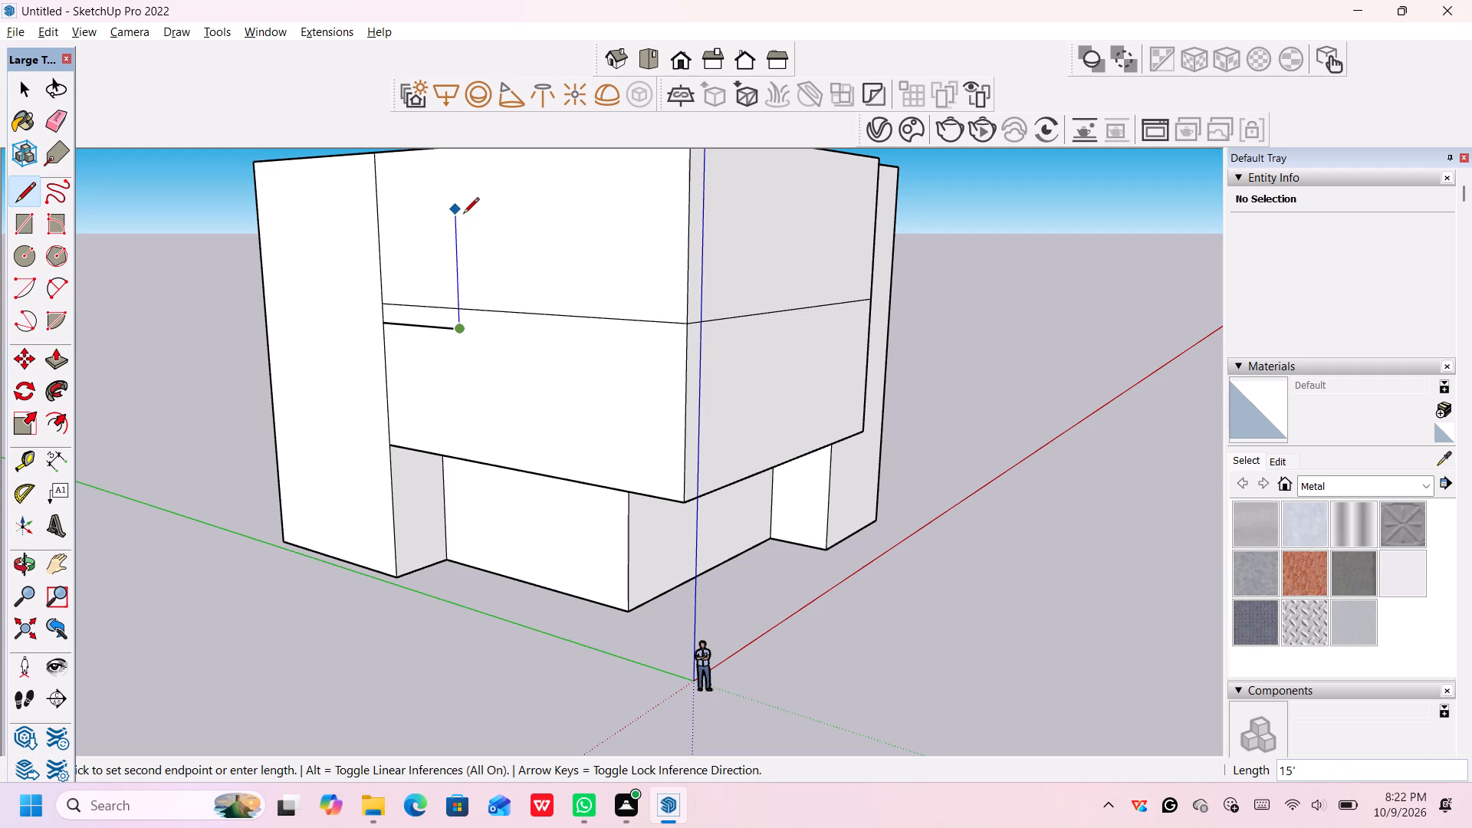
pyautogui.scroll(-2, 463, 215)
pyautogui.scroll(1, 463, 215)
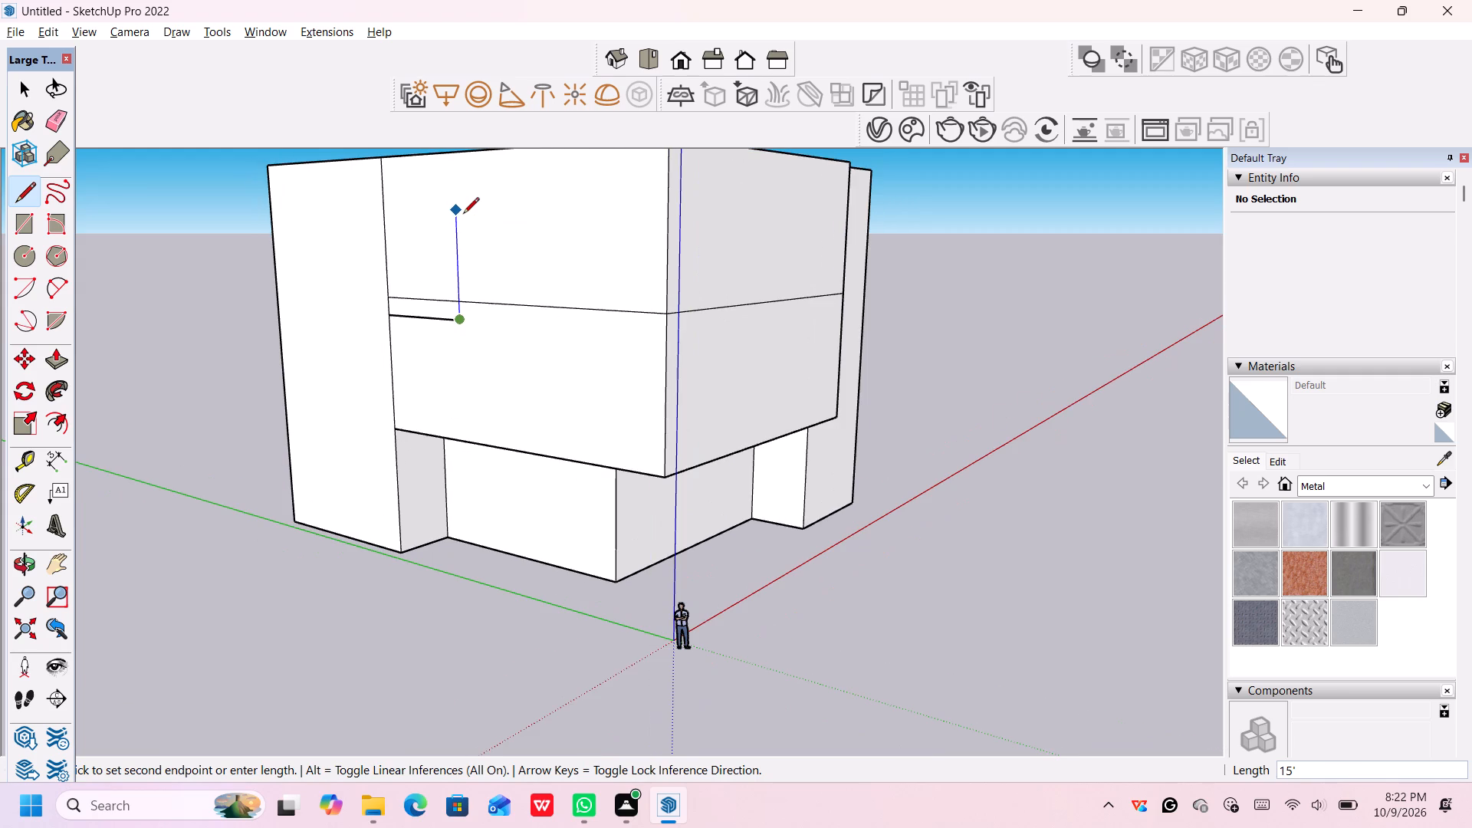
pyautogui.scroll(-1, 463, 215)
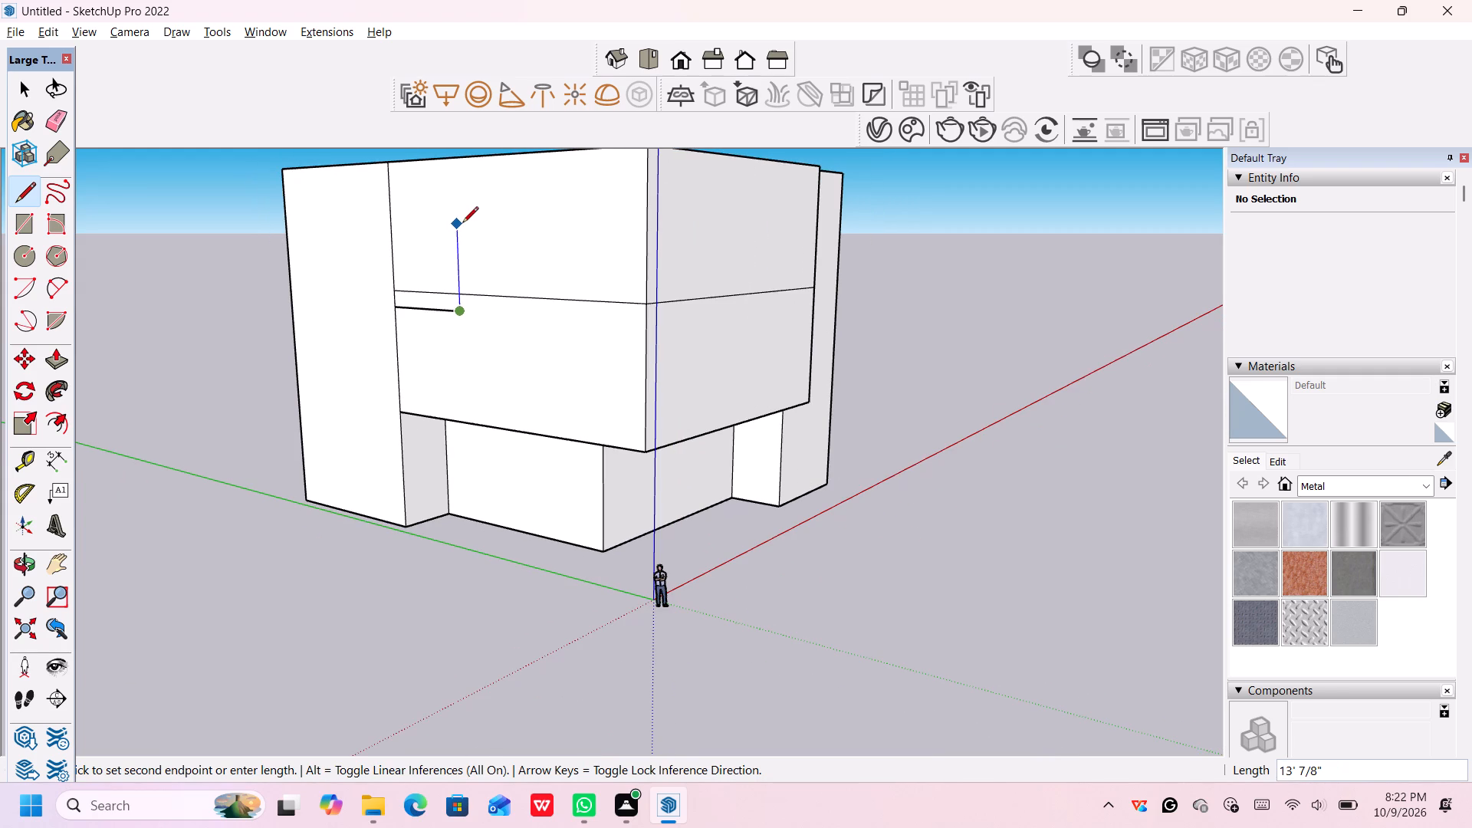
pyautogui.write("13'")
pyautogui.press('Return')
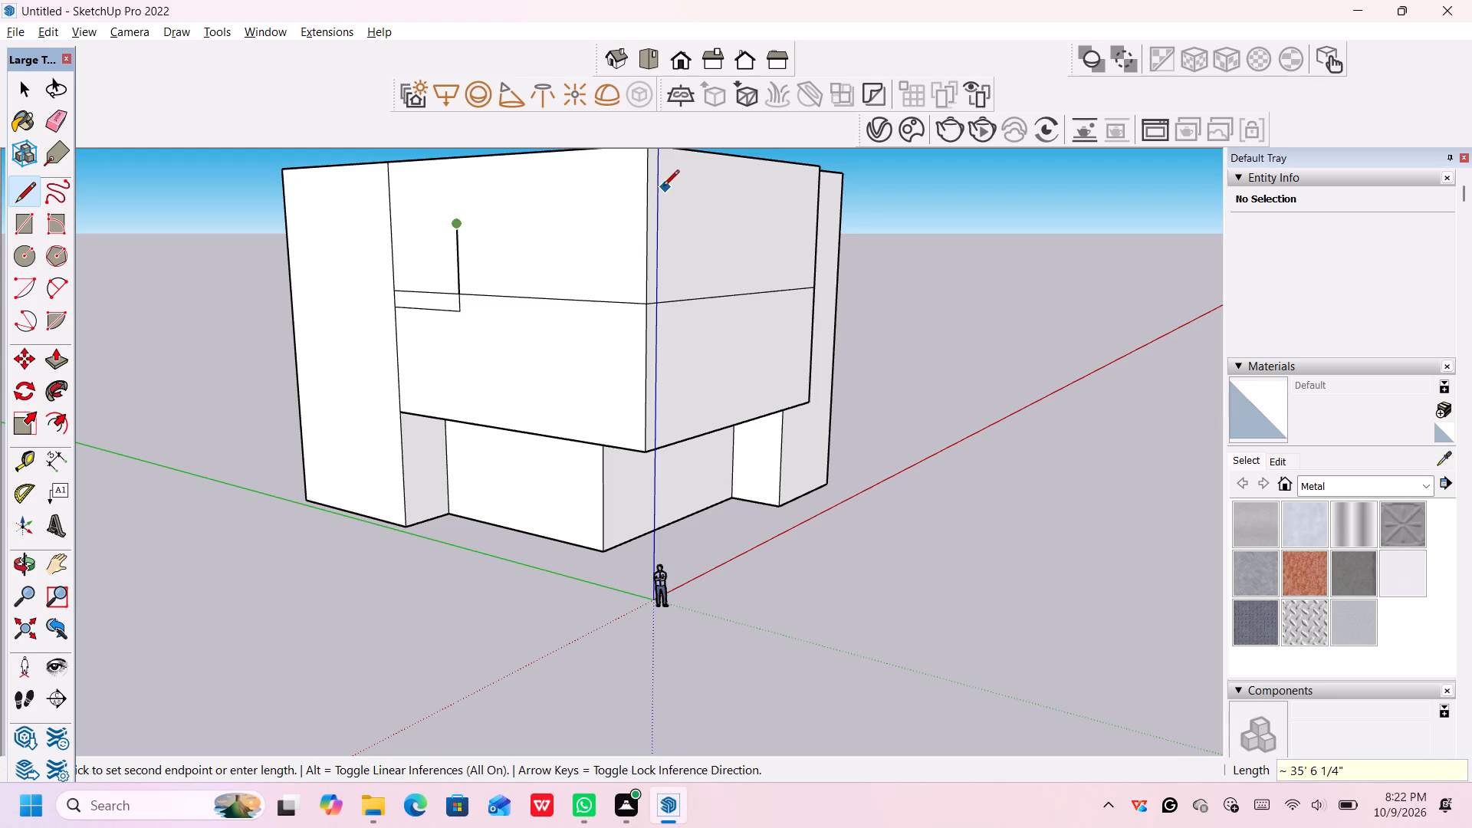
# Draw a 35' horizontal line on the side face from the top of the 13' line to the building corner.
pyautogui.click(454, 222)
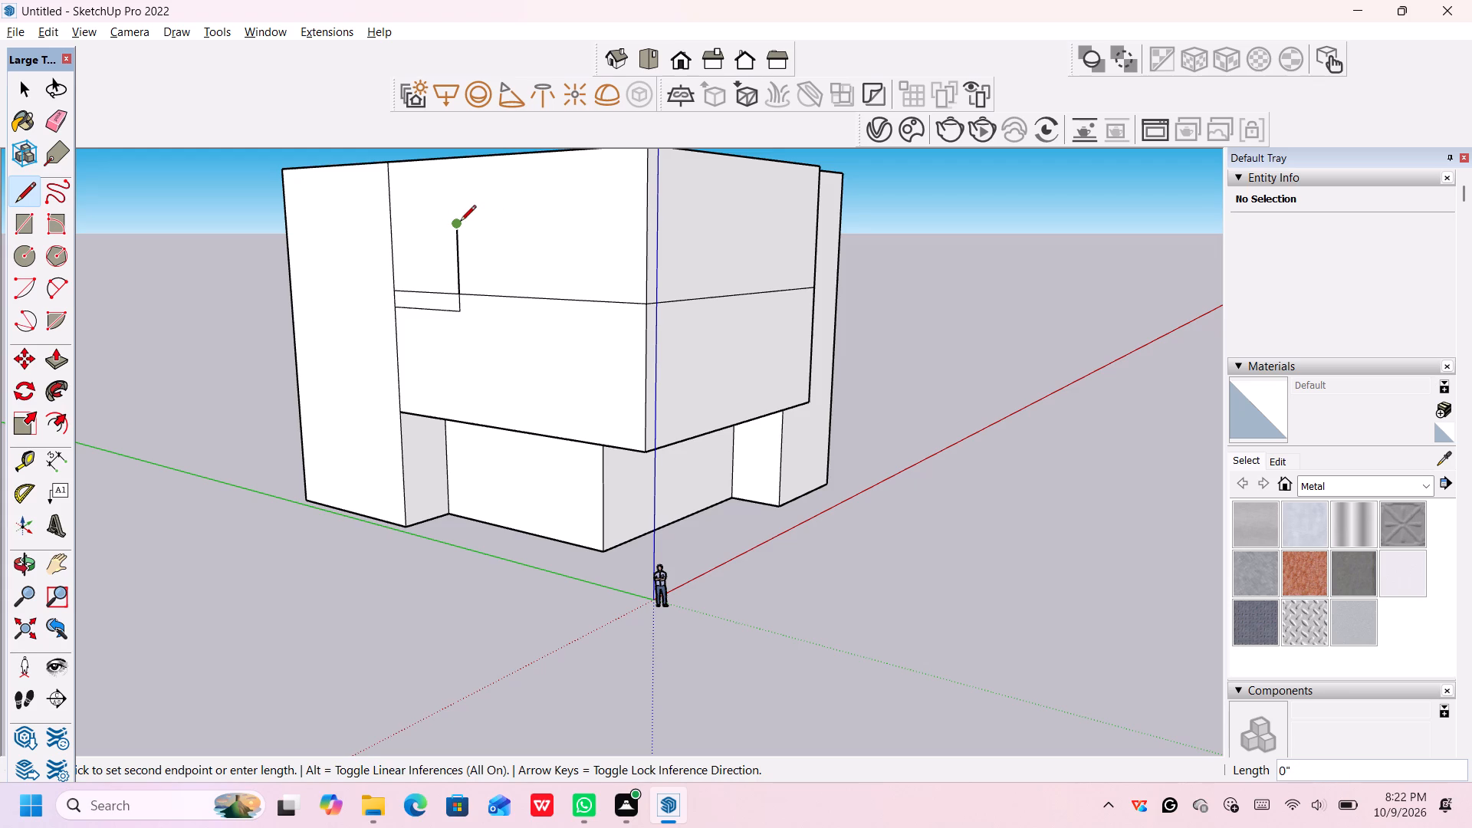
pyautogui.click(455, 224)
pyautogui.click(647, 219)
# Continue the upper horizontal line 50' across the overhanging front face, from the building corner to the set-back strip's edge.
pyautogui.scroll(-4, 691, 212)
pyautogui.scroll(1, 692, 214)
pyautogui.moveTo(692, 215); pyautogui.dragTo(613, 241, button='middle')
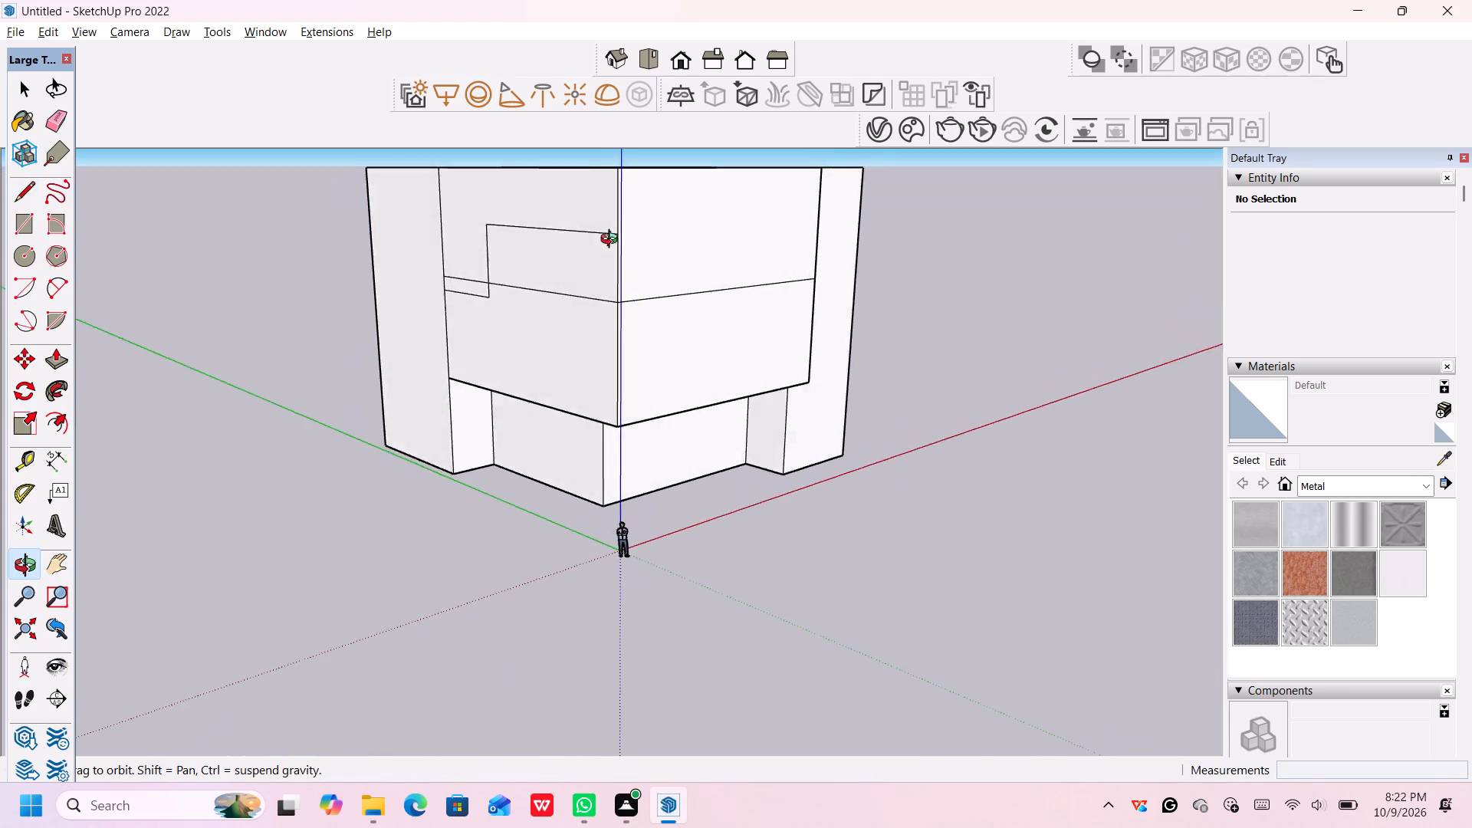
pyautogui.moveTo(613, 241); pyautogui.dragTo(473, 234, button='middle')
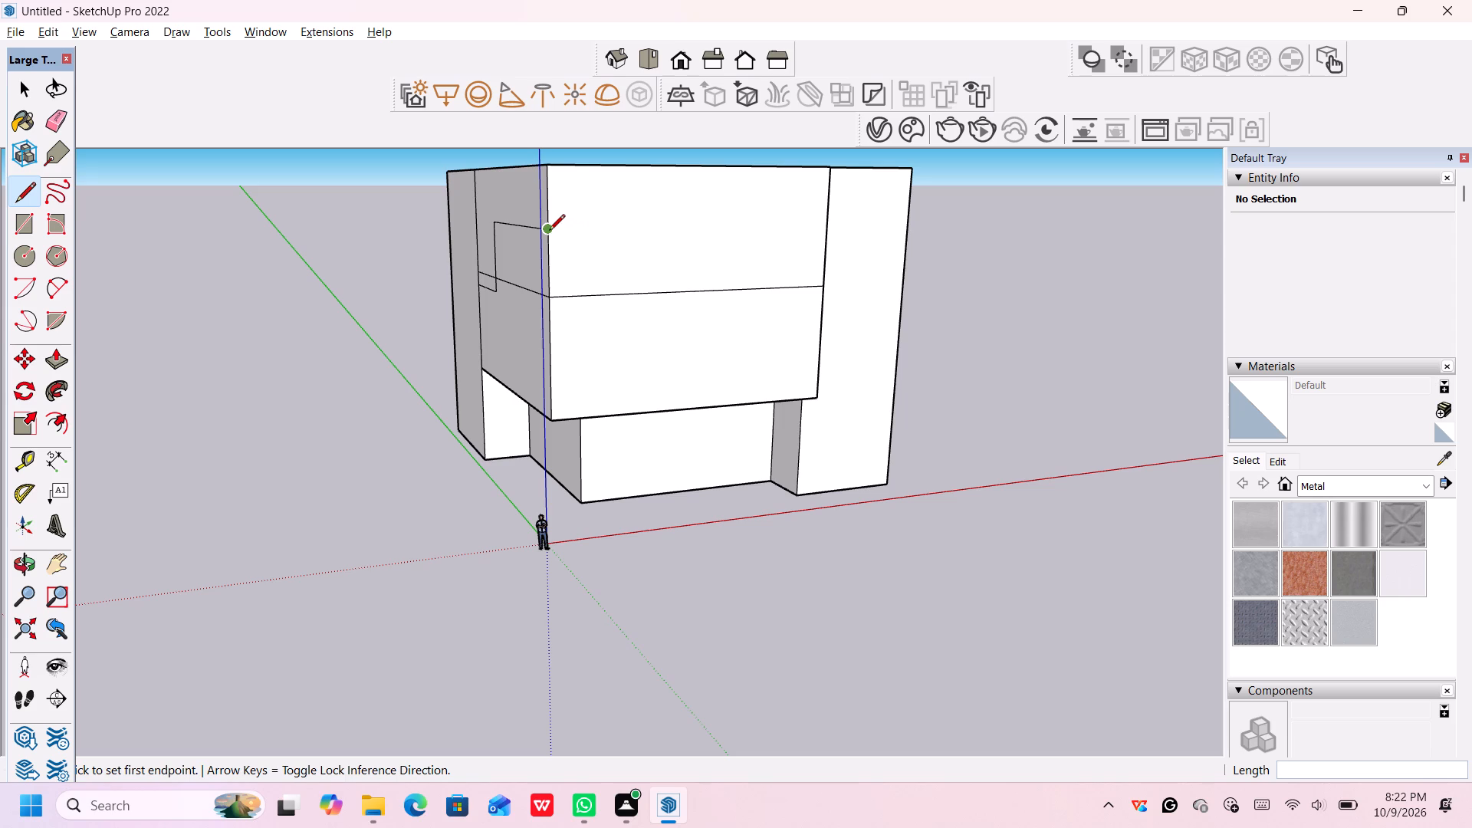
pyautogui.click(549, 230)
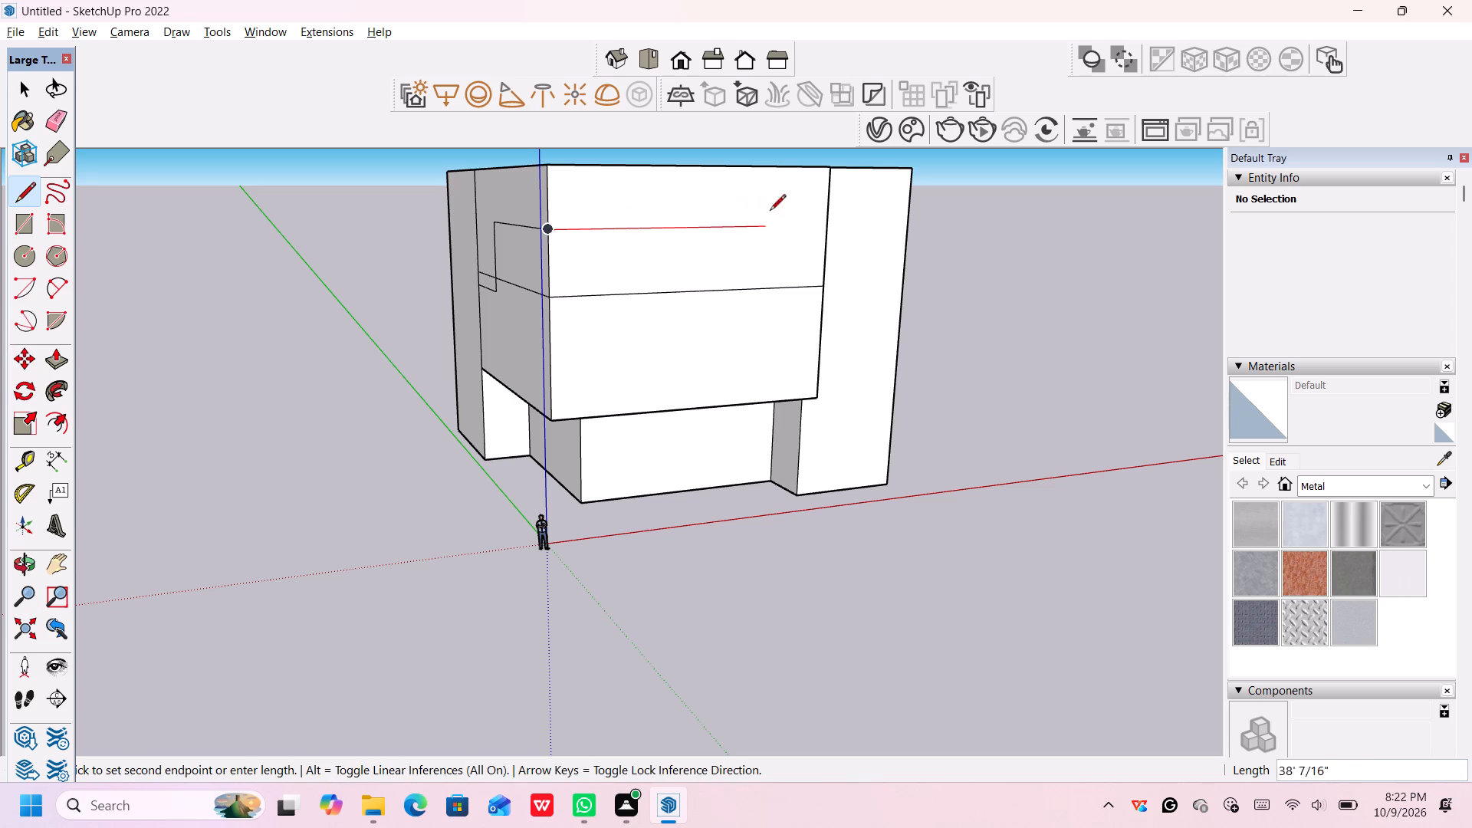
pyautogui.click(833, 218)
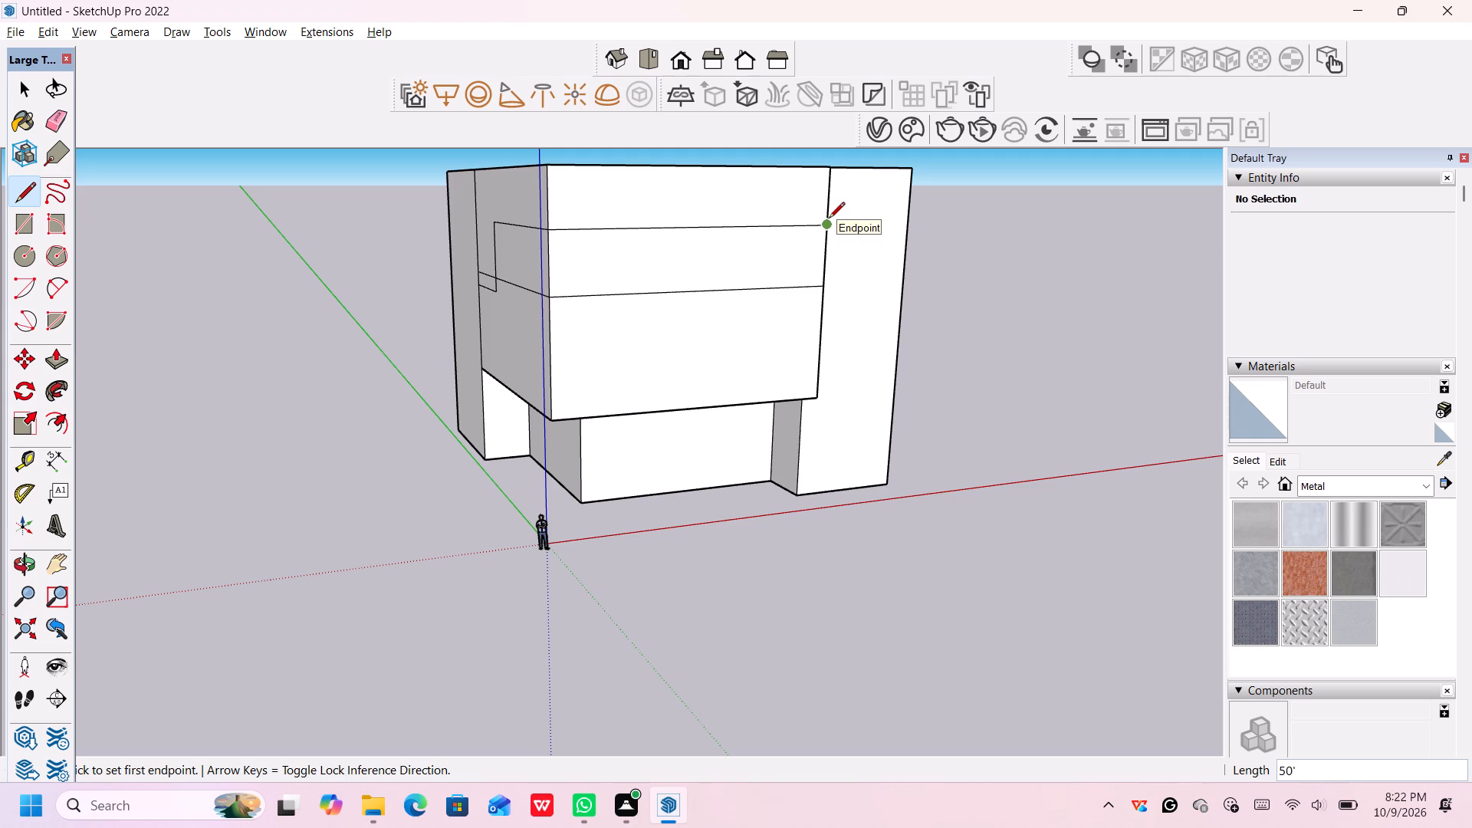
pyautogui.scroll(3, 827, 222)
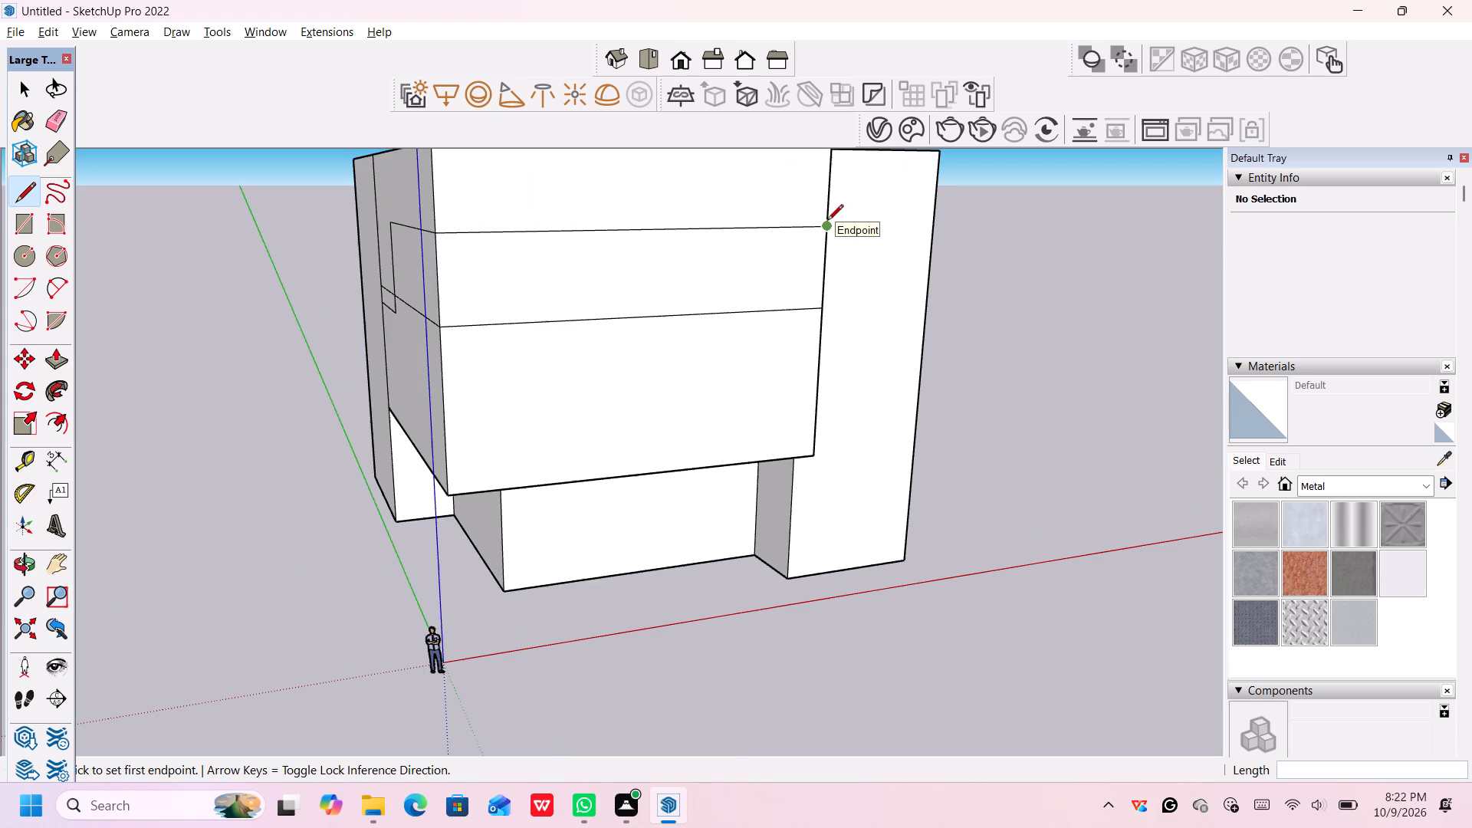
pyautogui.press('Escape')
# Erase the segment of the side face's lower 50' line between the full-height vertical line and the 13' vertical line.
pyautogui.press('space')
pyautogui.moveTo(392, 282); pyautogui.dragTo(426, 301, button='middle')
pyautogui.scroll(-1, 395, 283)
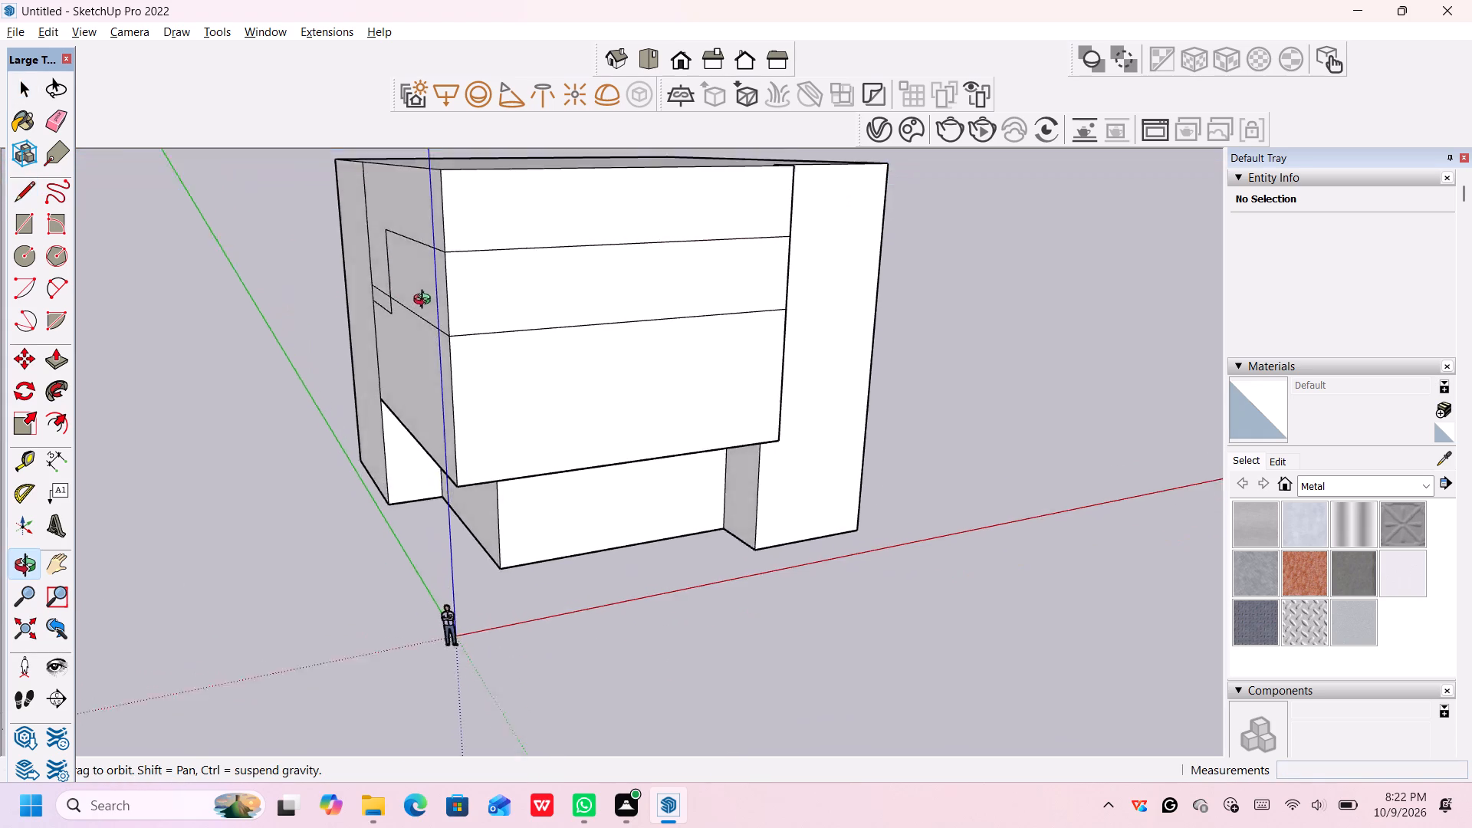
pyautogui.moveTo(426, 301); pyautogui.dragTo(639, 310, button='middle')
pyautogui.scroll(4, 360, 349)
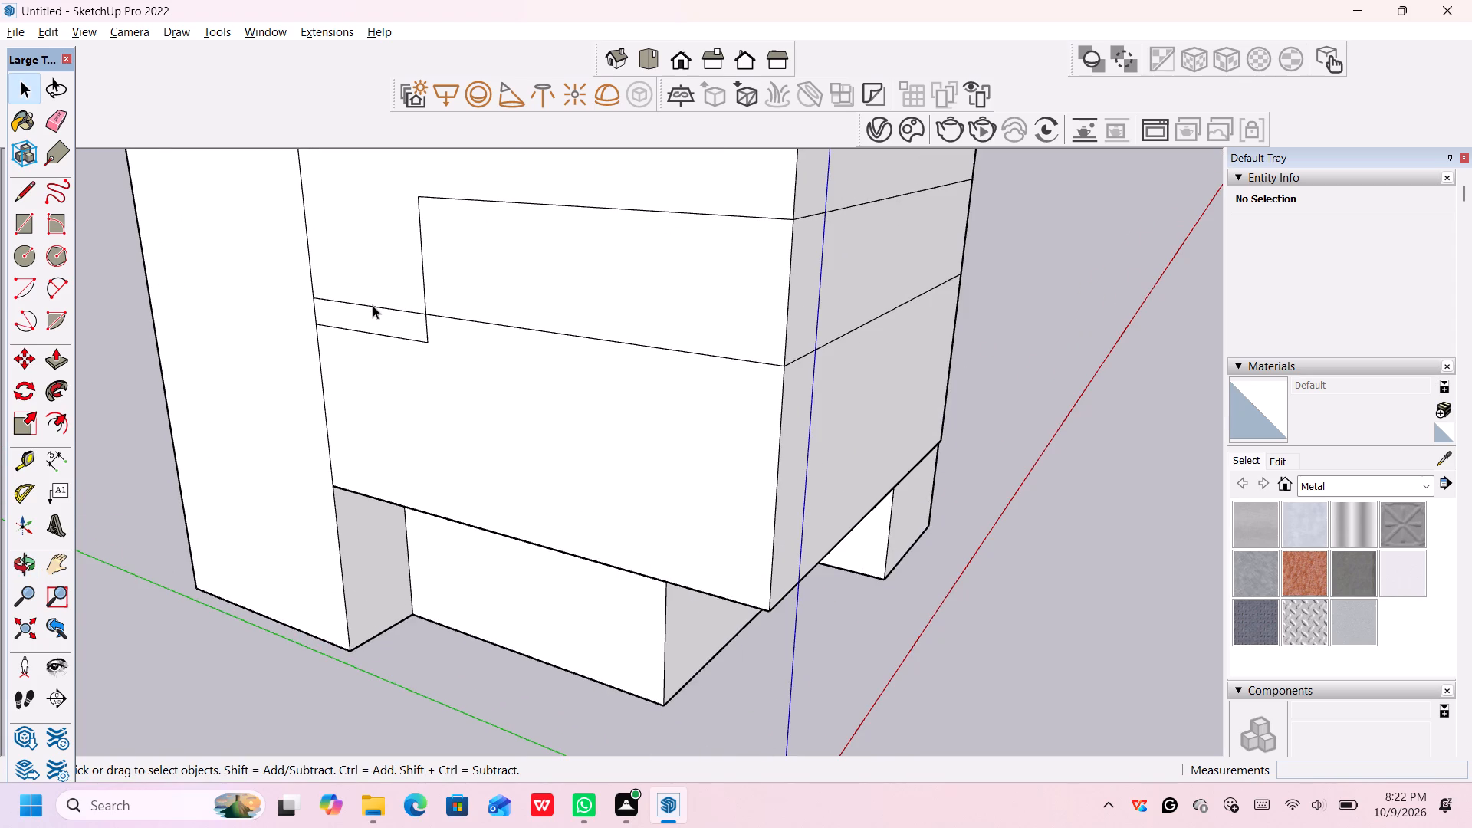
pyautogui.press('e')
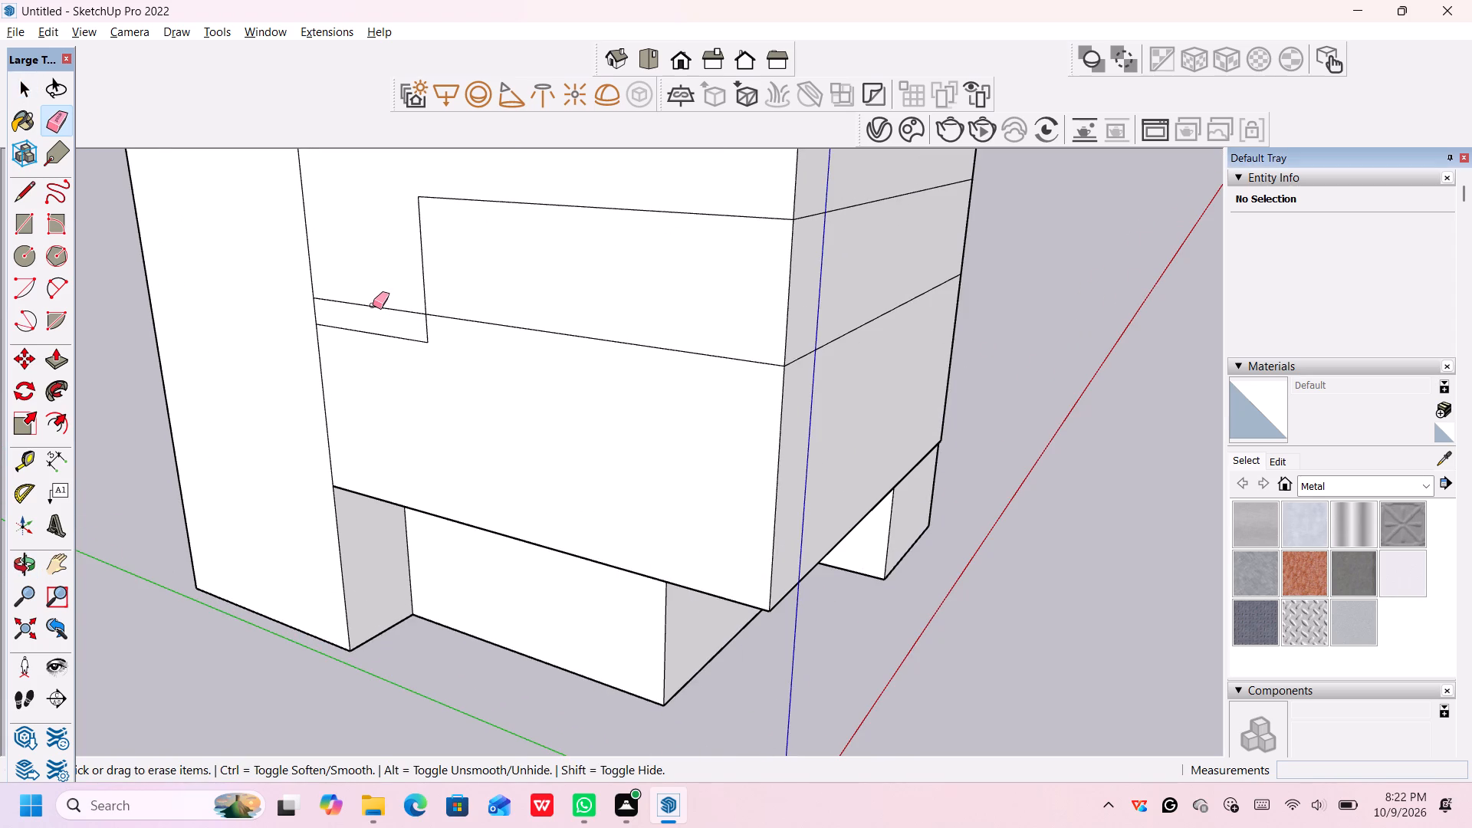
pyautogui.click(373, 305)
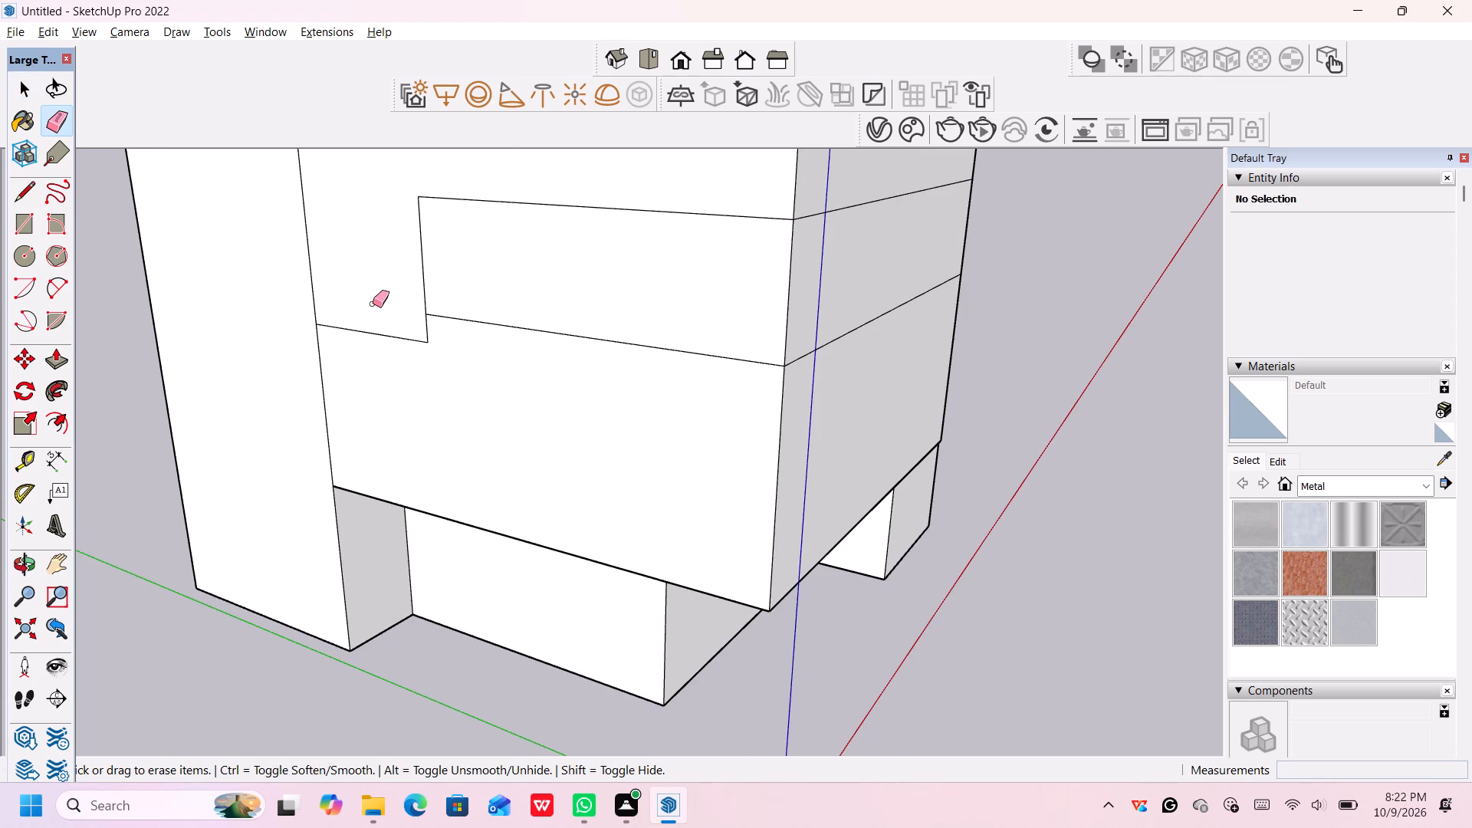
pyautogui.press('Escape')
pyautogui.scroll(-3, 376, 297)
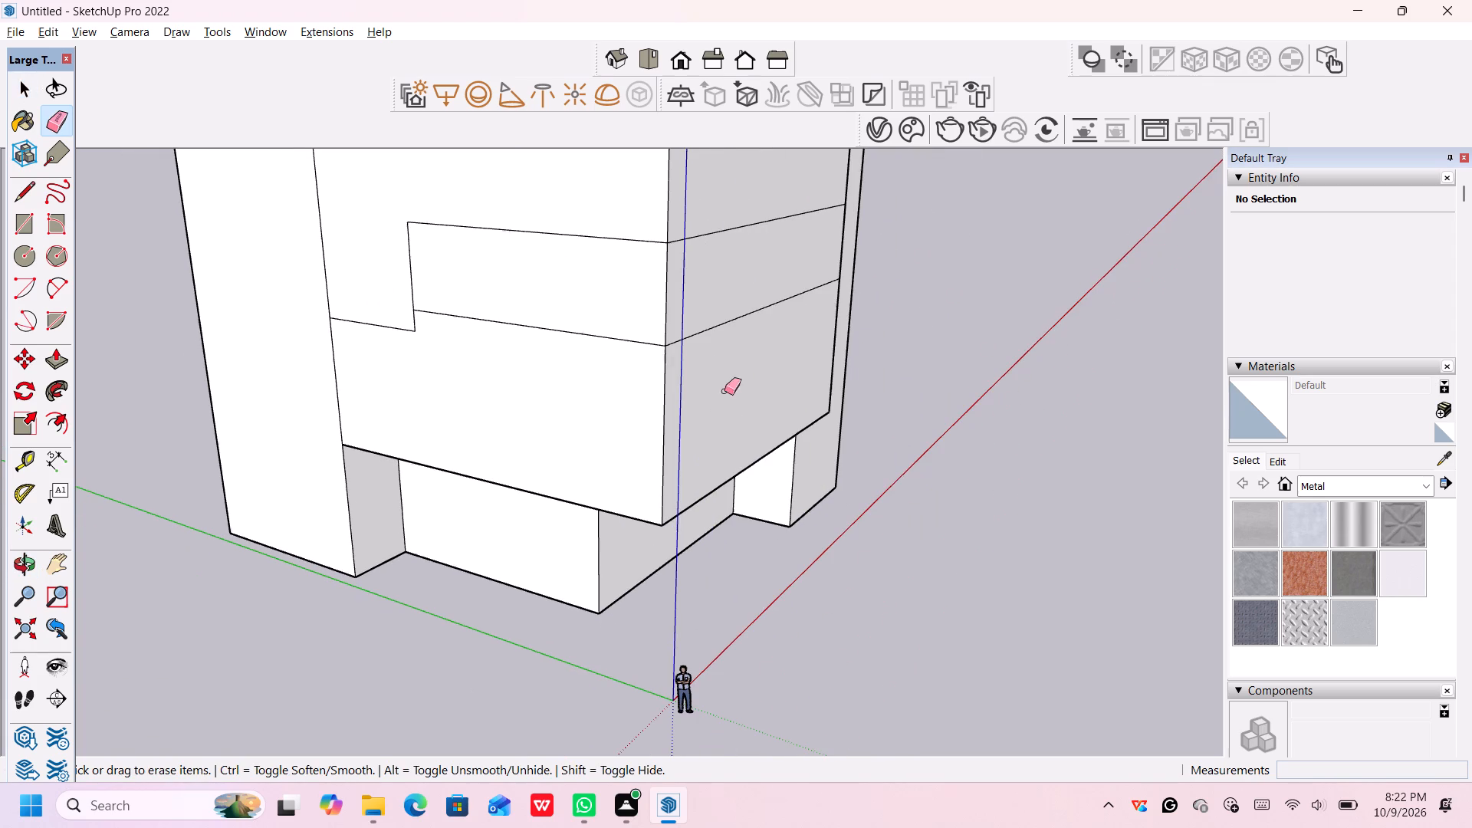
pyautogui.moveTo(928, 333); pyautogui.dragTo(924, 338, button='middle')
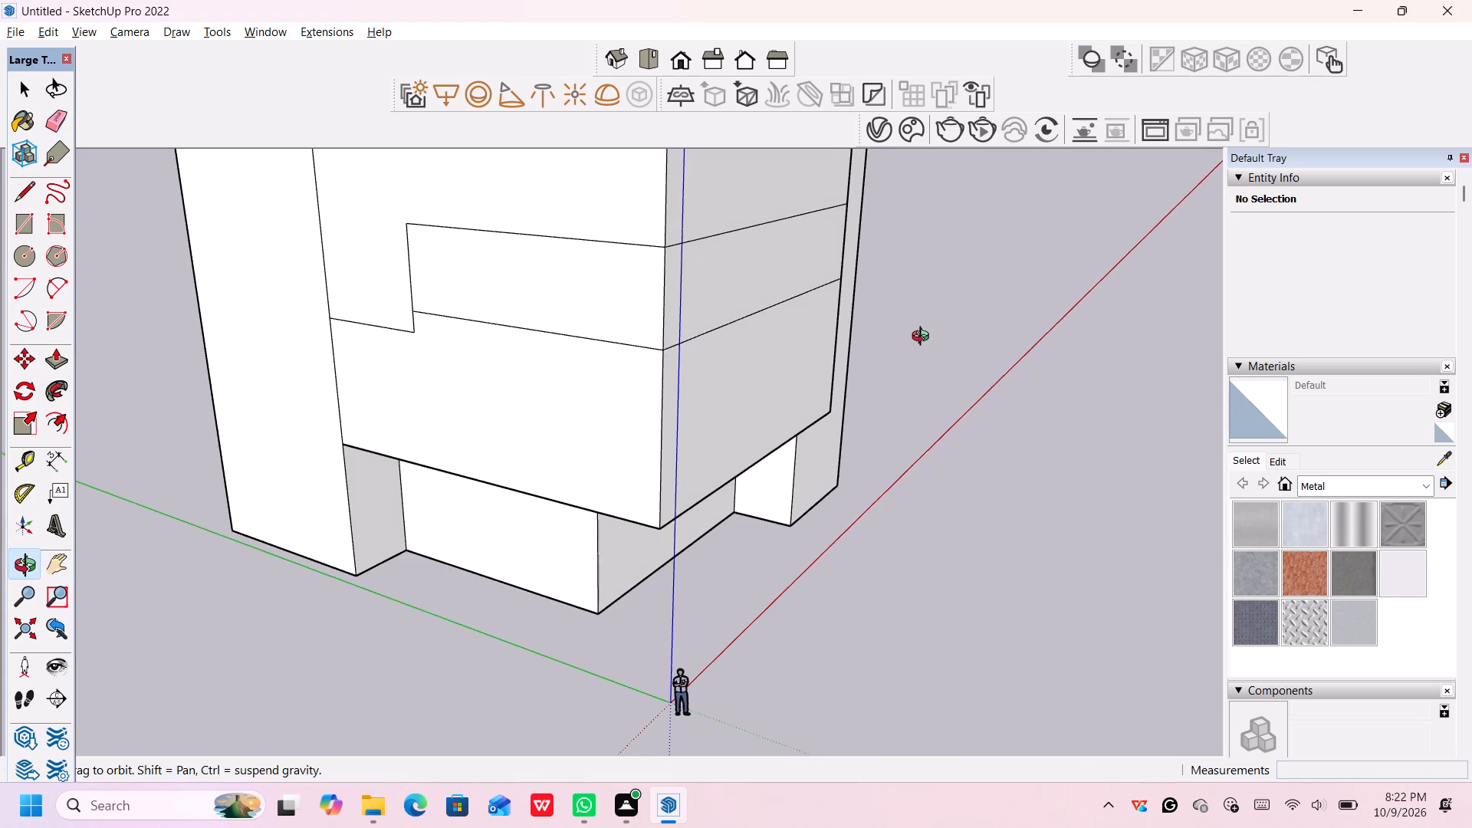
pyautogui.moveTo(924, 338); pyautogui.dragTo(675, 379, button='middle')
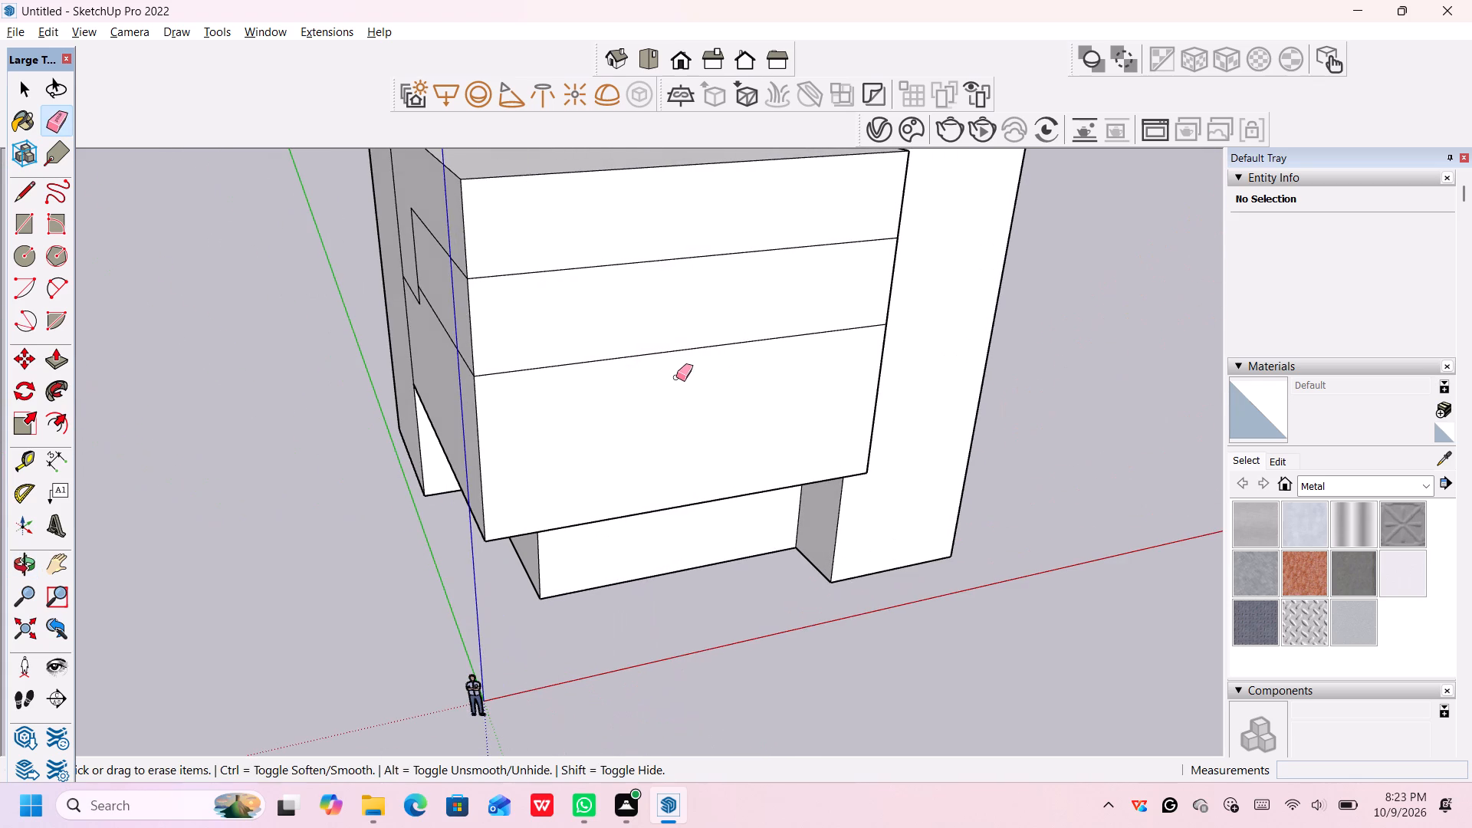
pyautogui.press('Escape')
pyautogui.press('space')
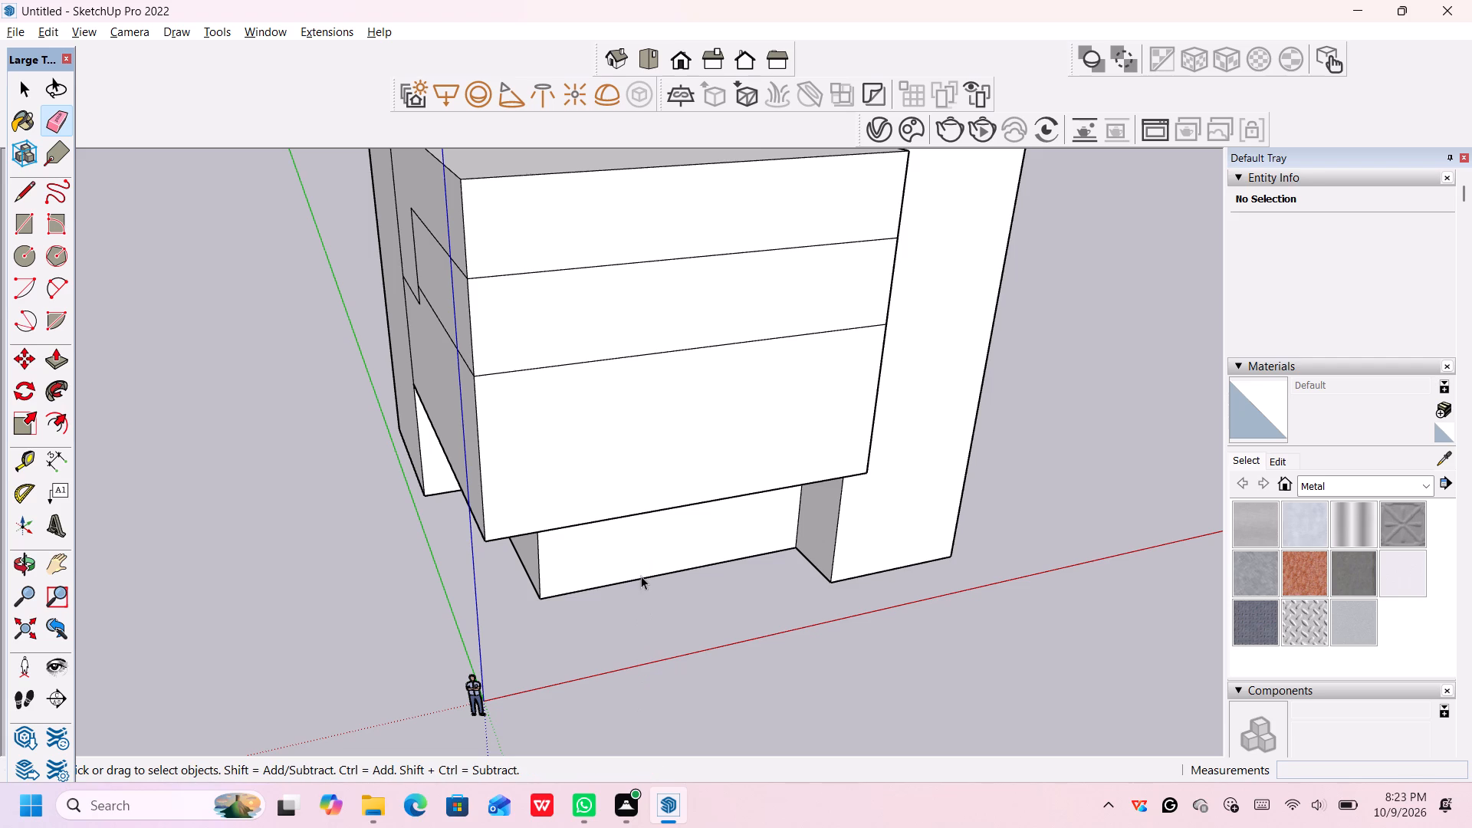
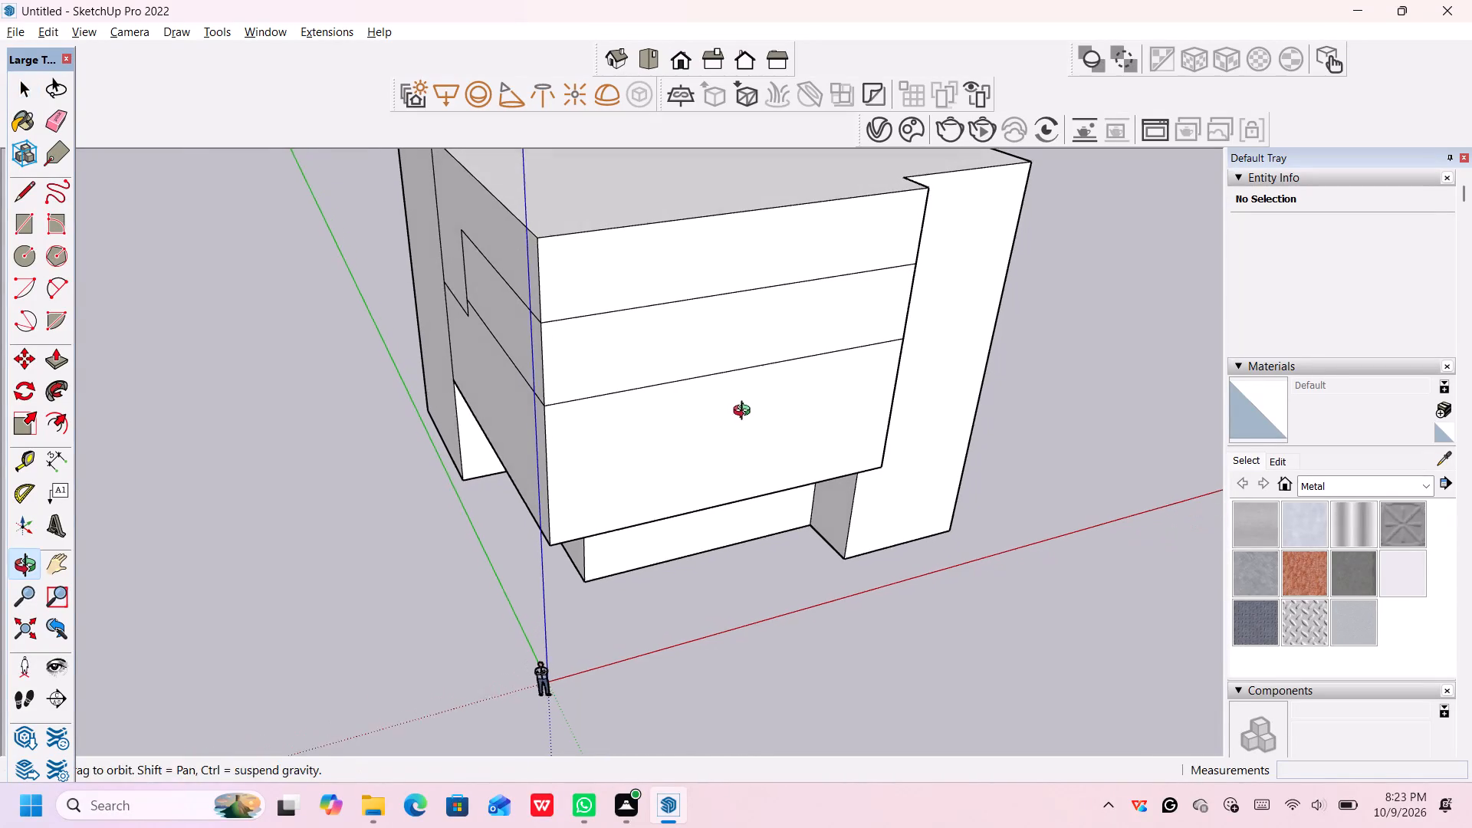
# Push the middle band of the overhanging front face 5' inward.
pyautogui.moveTo(744, 406); pyautogui.dragTo(718, 258, button='middle')
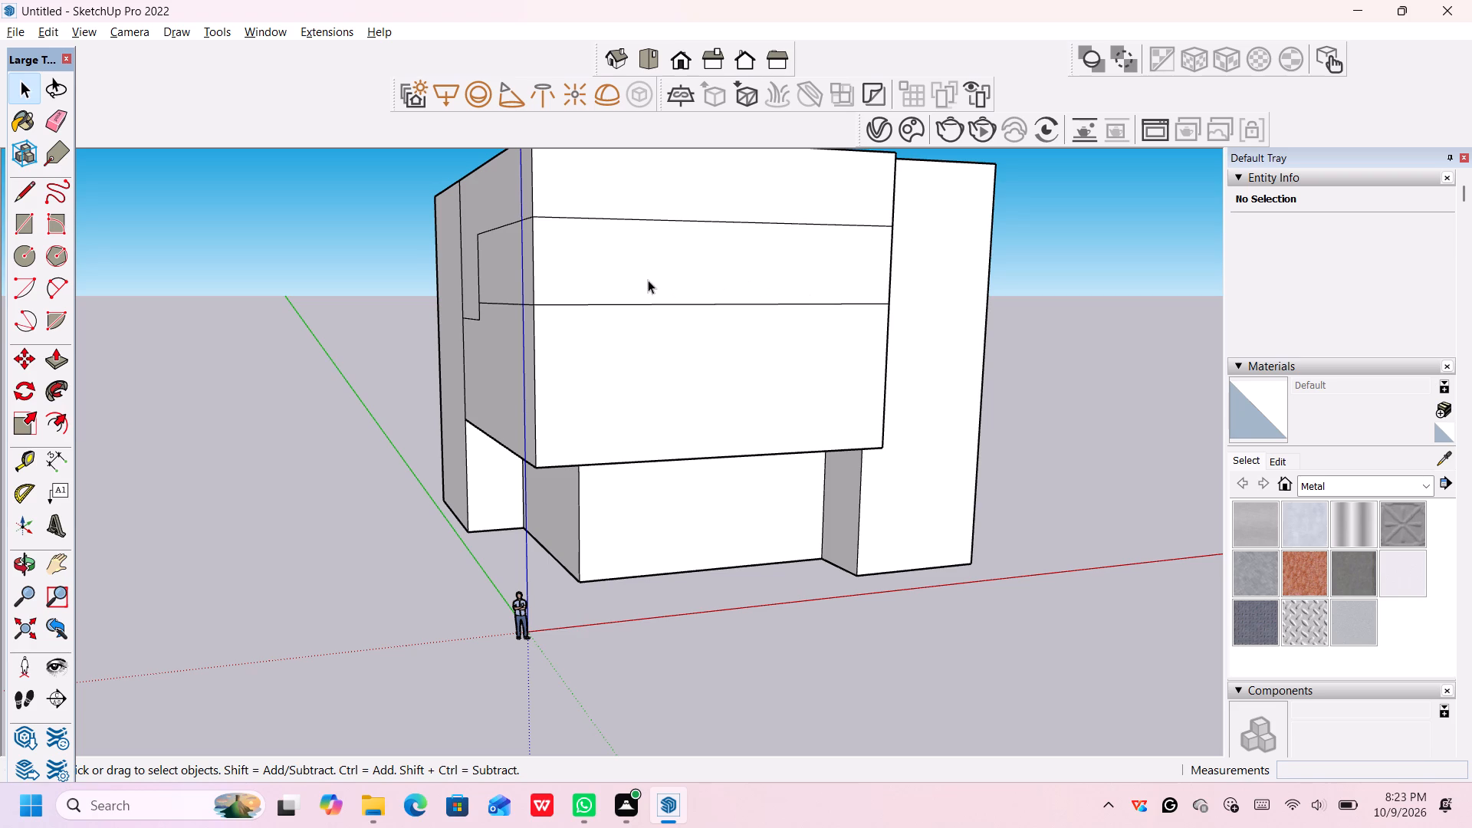
pyautogui.moveTo(648, 281); pyautogui.dragTo(785, 301, button='middle')
pyautogui.scroll(1, 699, 285)
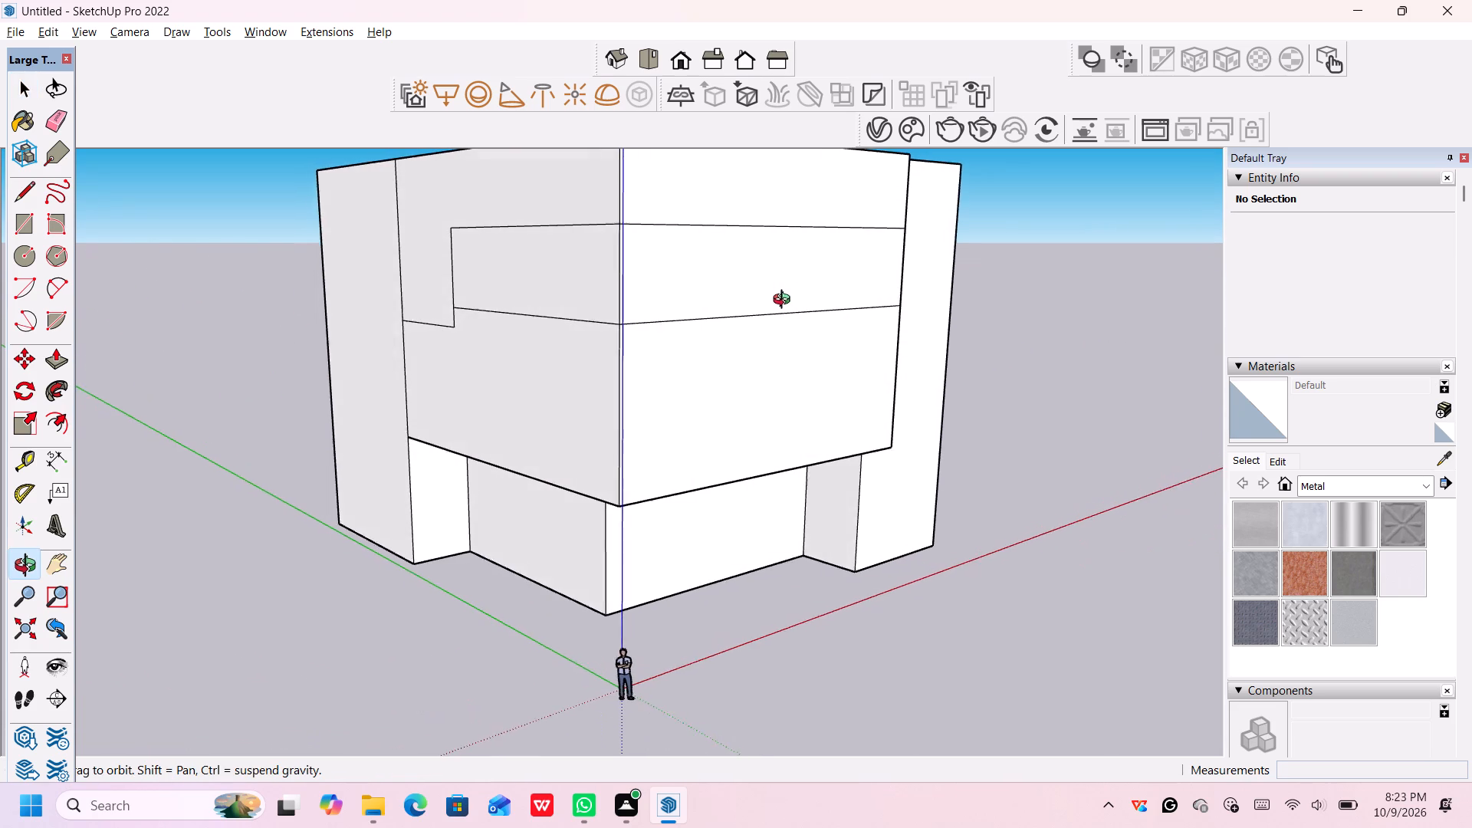
pyautogui.moveTo(785, 301); pyautogui.dragTo(779, 301, button='middle')
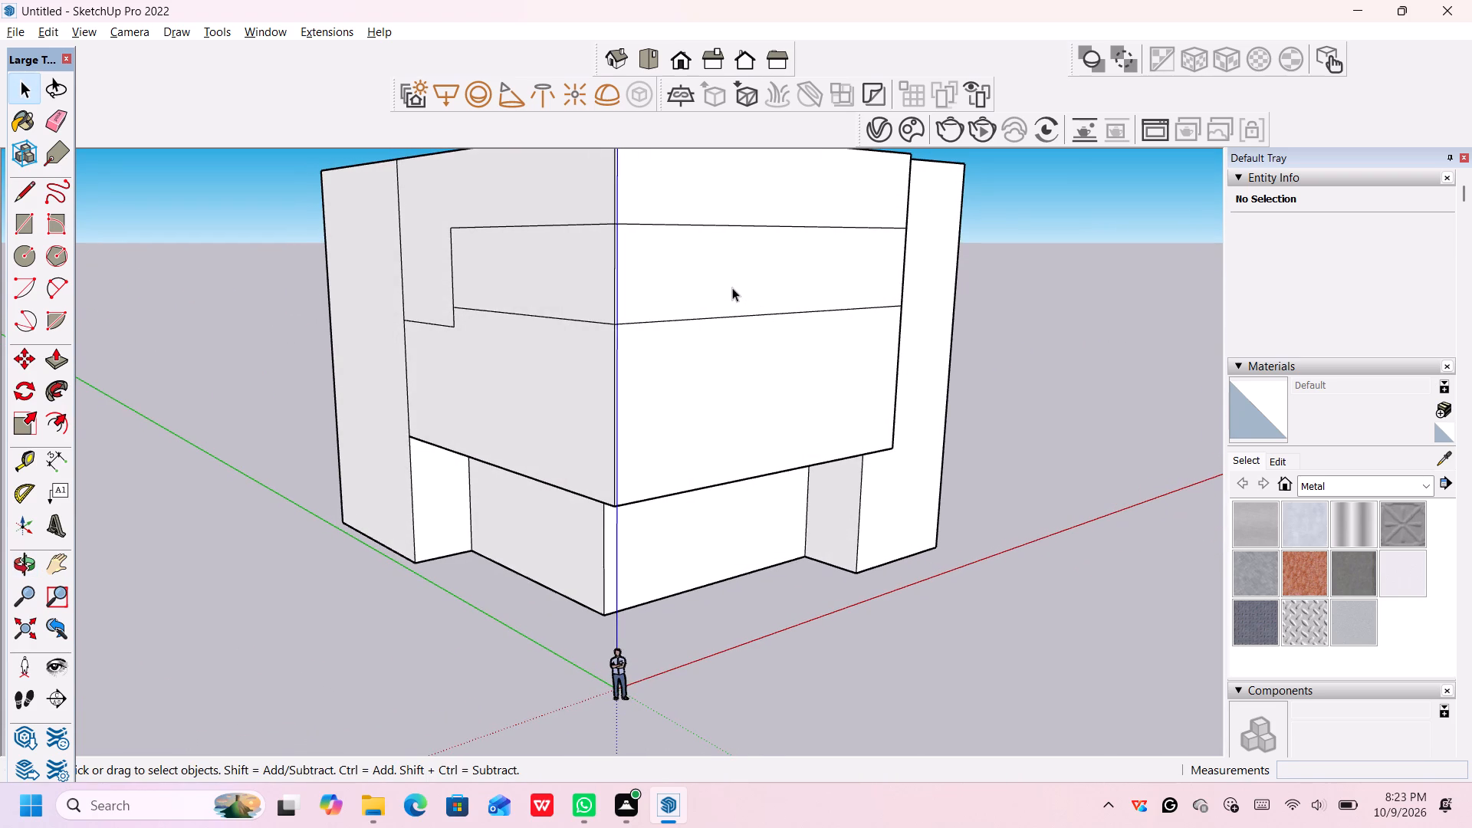
pyautogui.press('p')
pyautogui.click(729, 268)
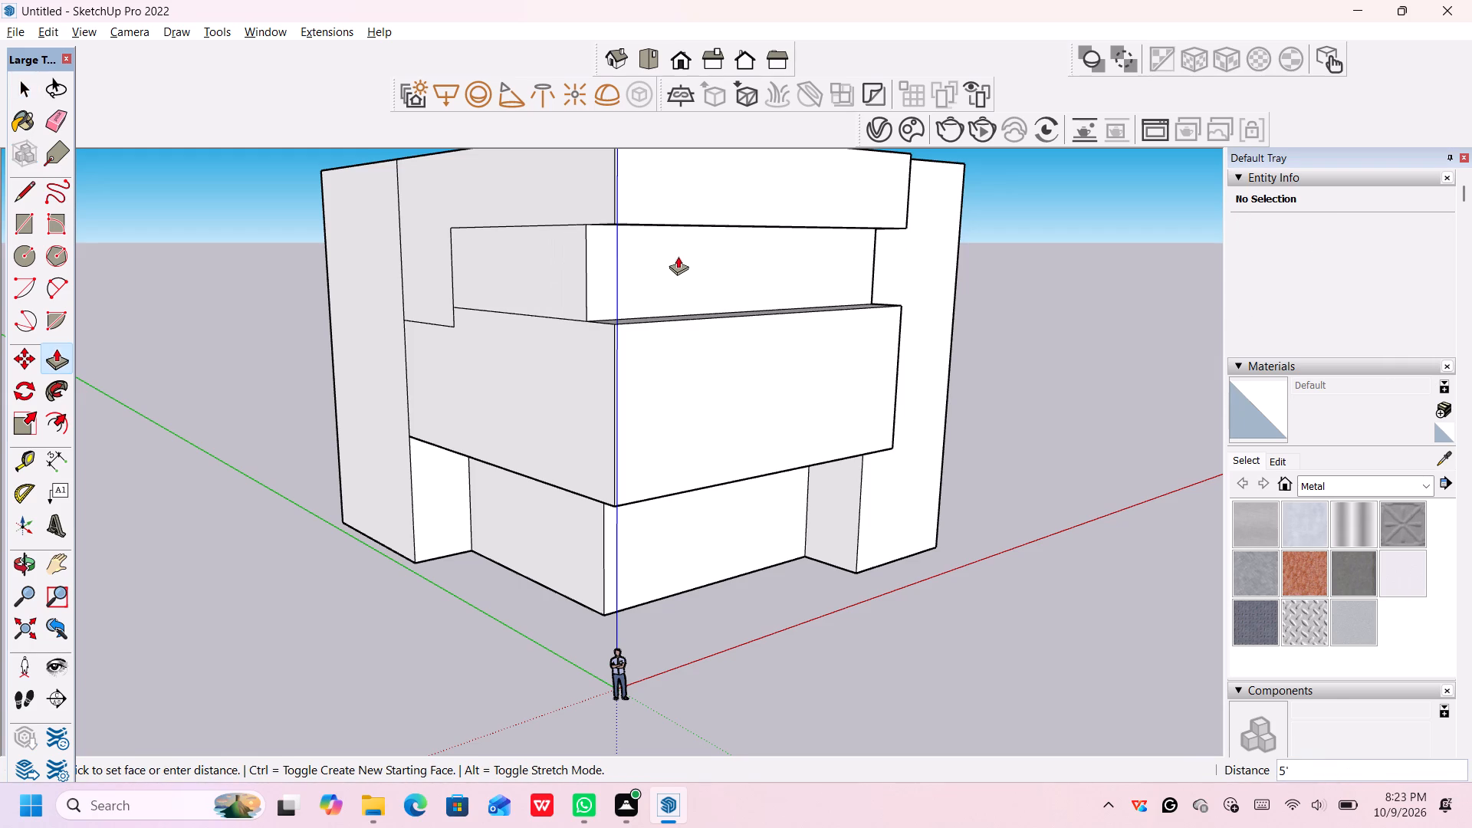
pyautogui.scroll(1, 605, 268)
pyautogui.scroll(-1, 648, 270)
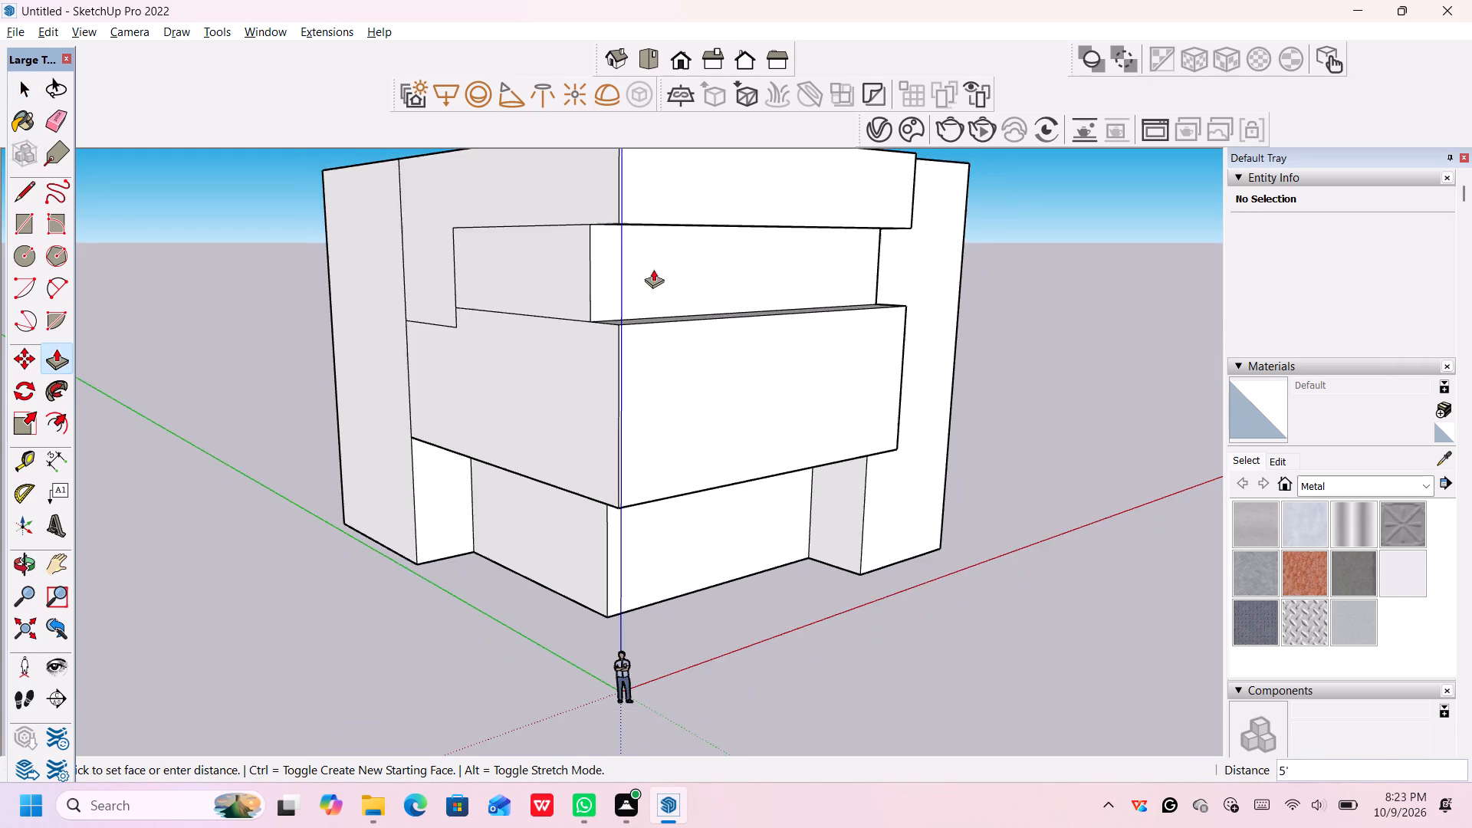
pyautogui.scroll(-1, 653, 269)
pyautogui.scroll(1, 705, 274)
pyautogui.scroll(2, 570, 262)
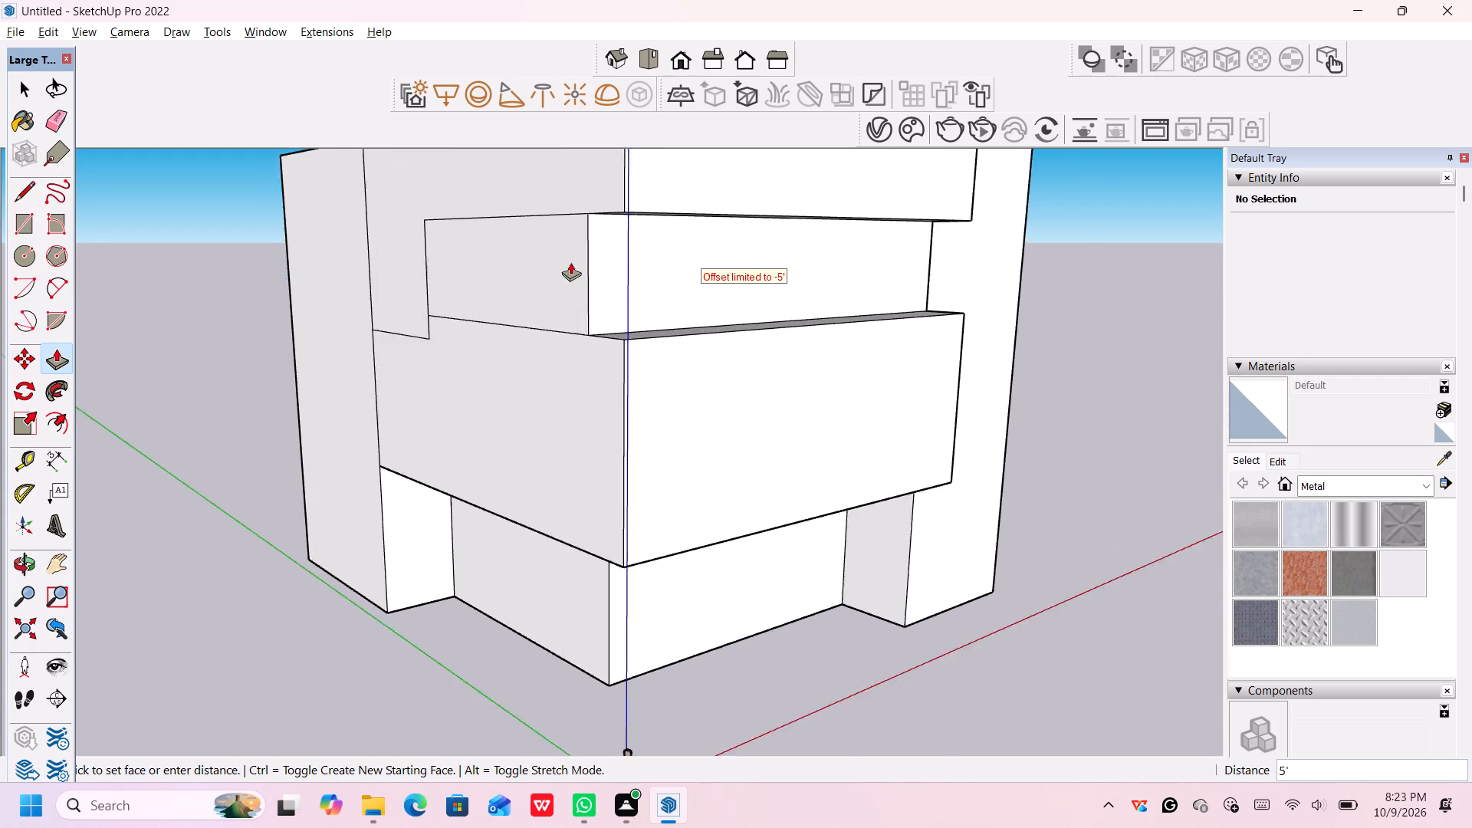
pyautogui.scroll(2, 570, 262)
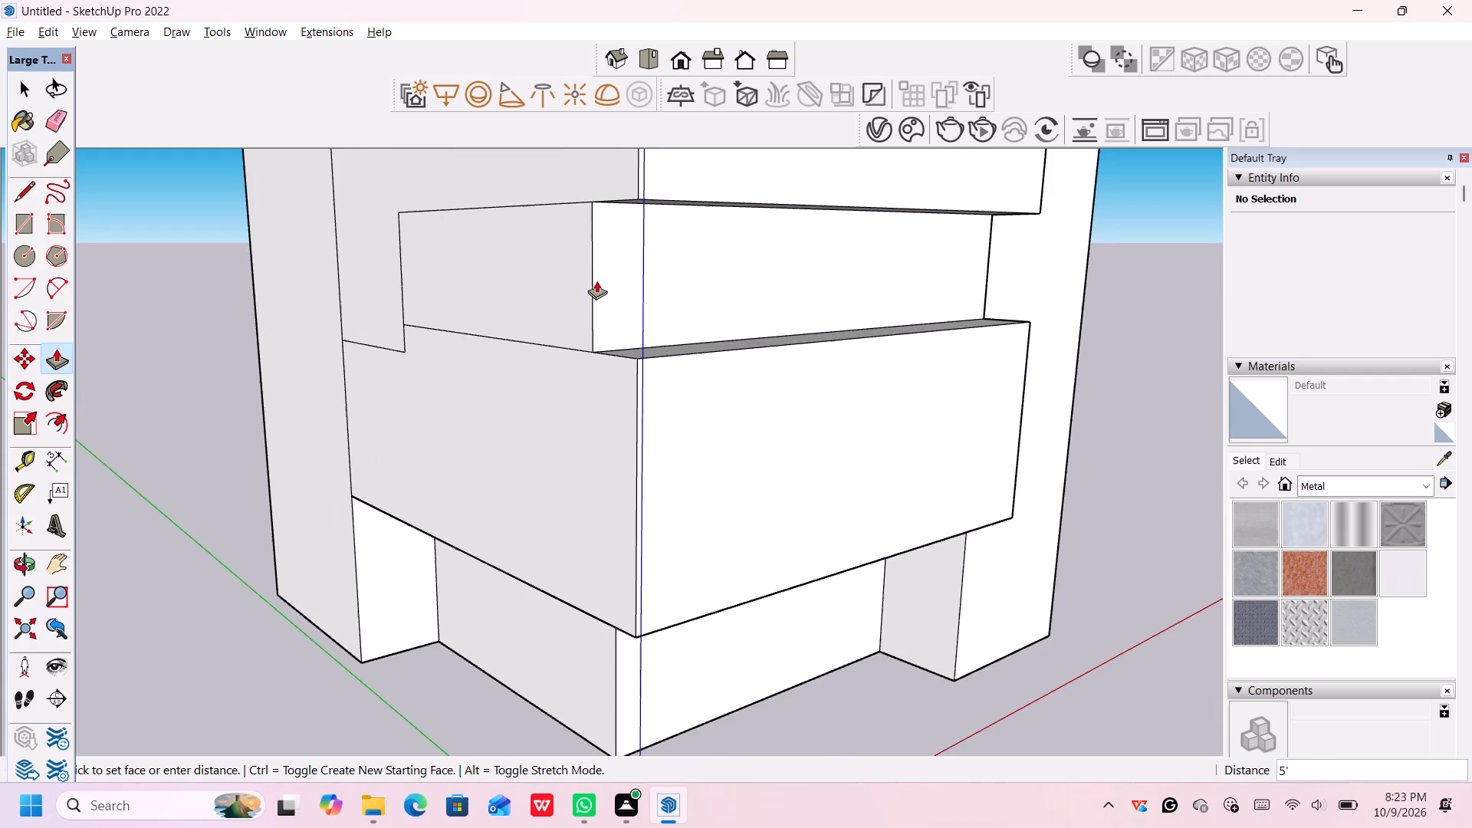
pyautogui.click(596, 281)
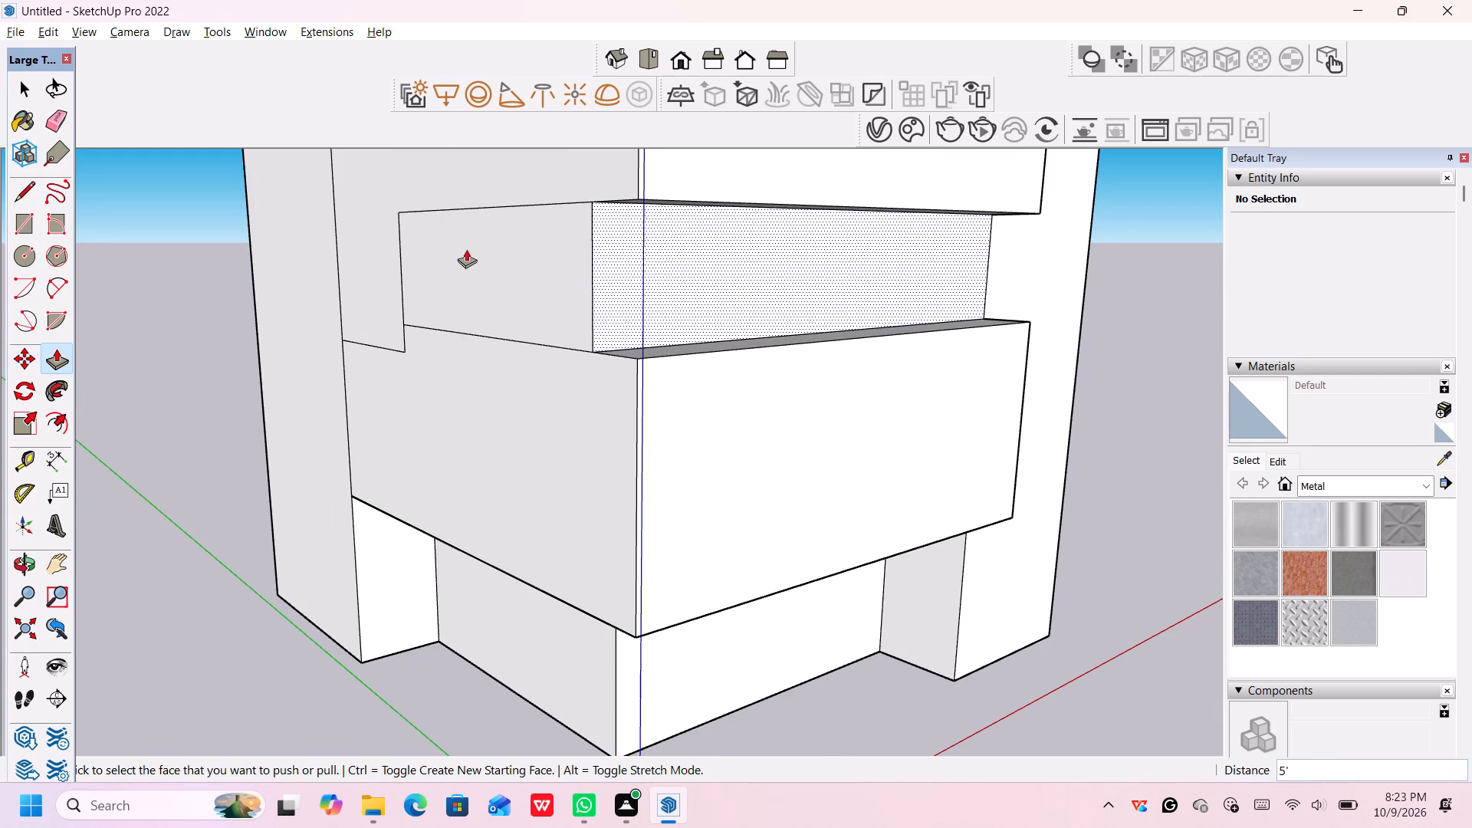
# Push the adjoining 35' x 13' band on the side face 5' inward to continue the recess around the corner.
pyautogui.click(480, 252)
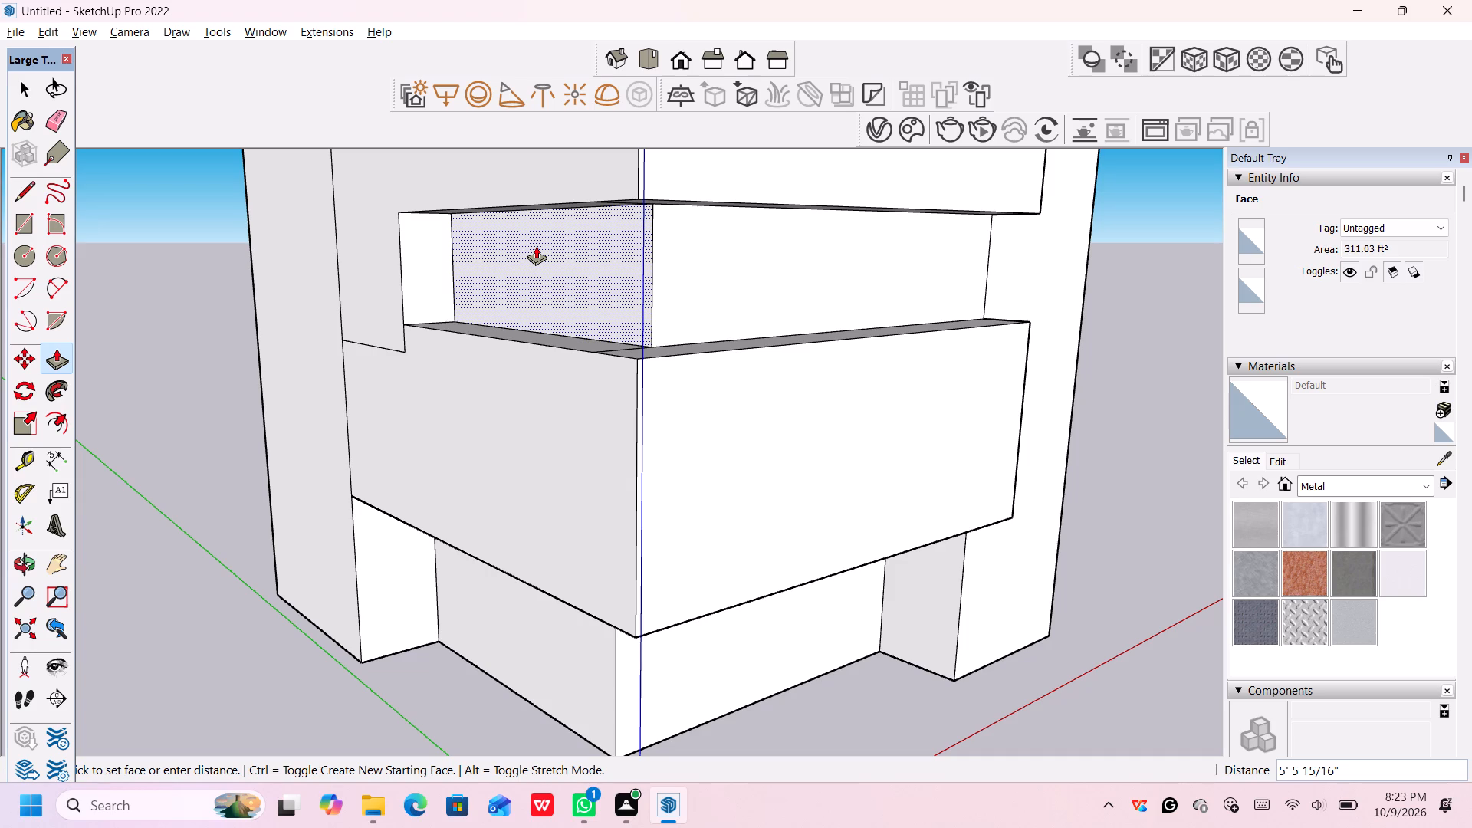
pyautogui.write("5'")
pyautogui.press('Return')
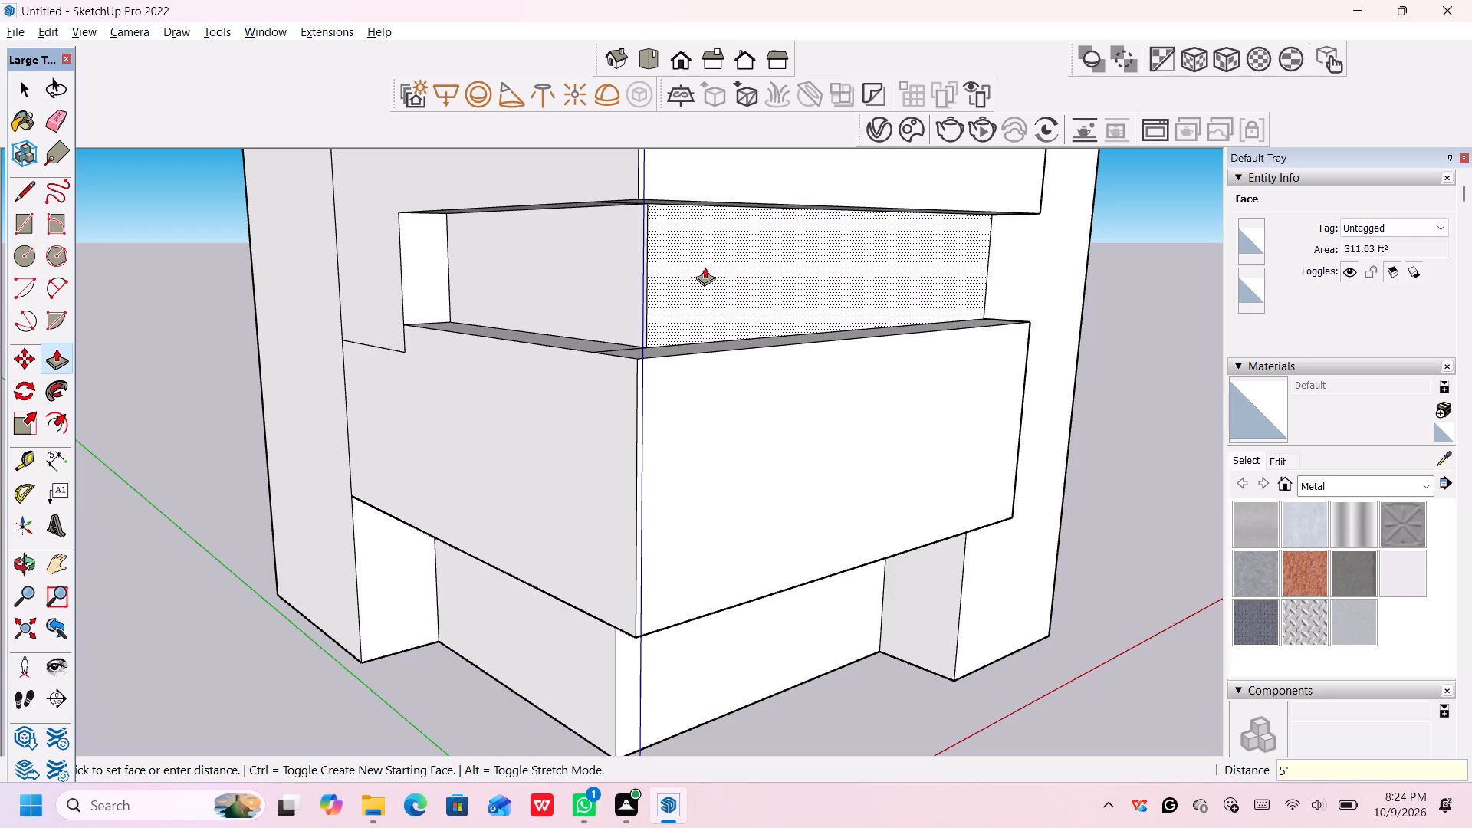
# Push the recess's front wall further inward four more times, 5' each time, to deepen the front balcony.
pyautogui.scroll(-1, 705, 267)
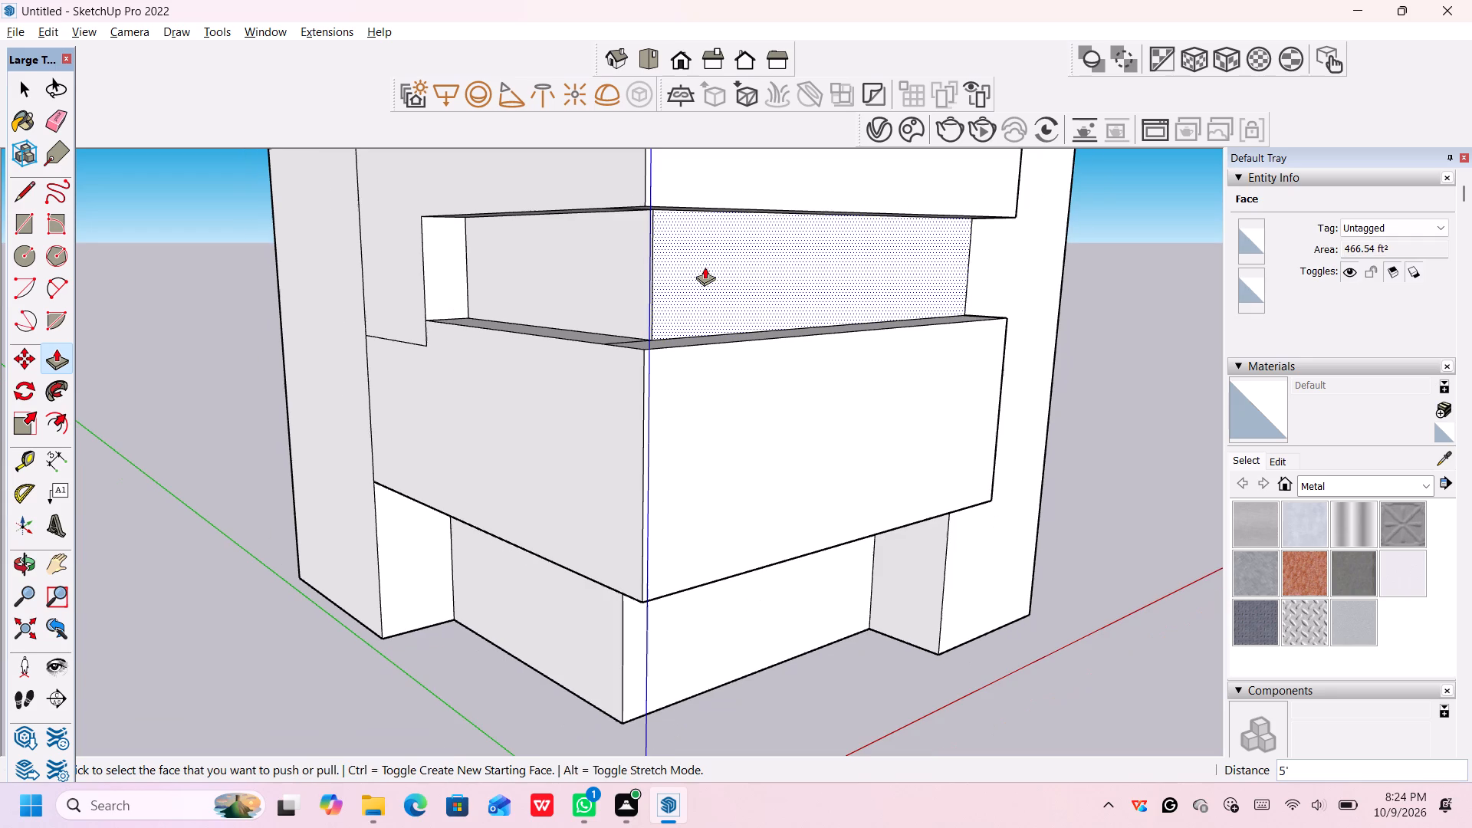
pyautogui.click(705, 267)
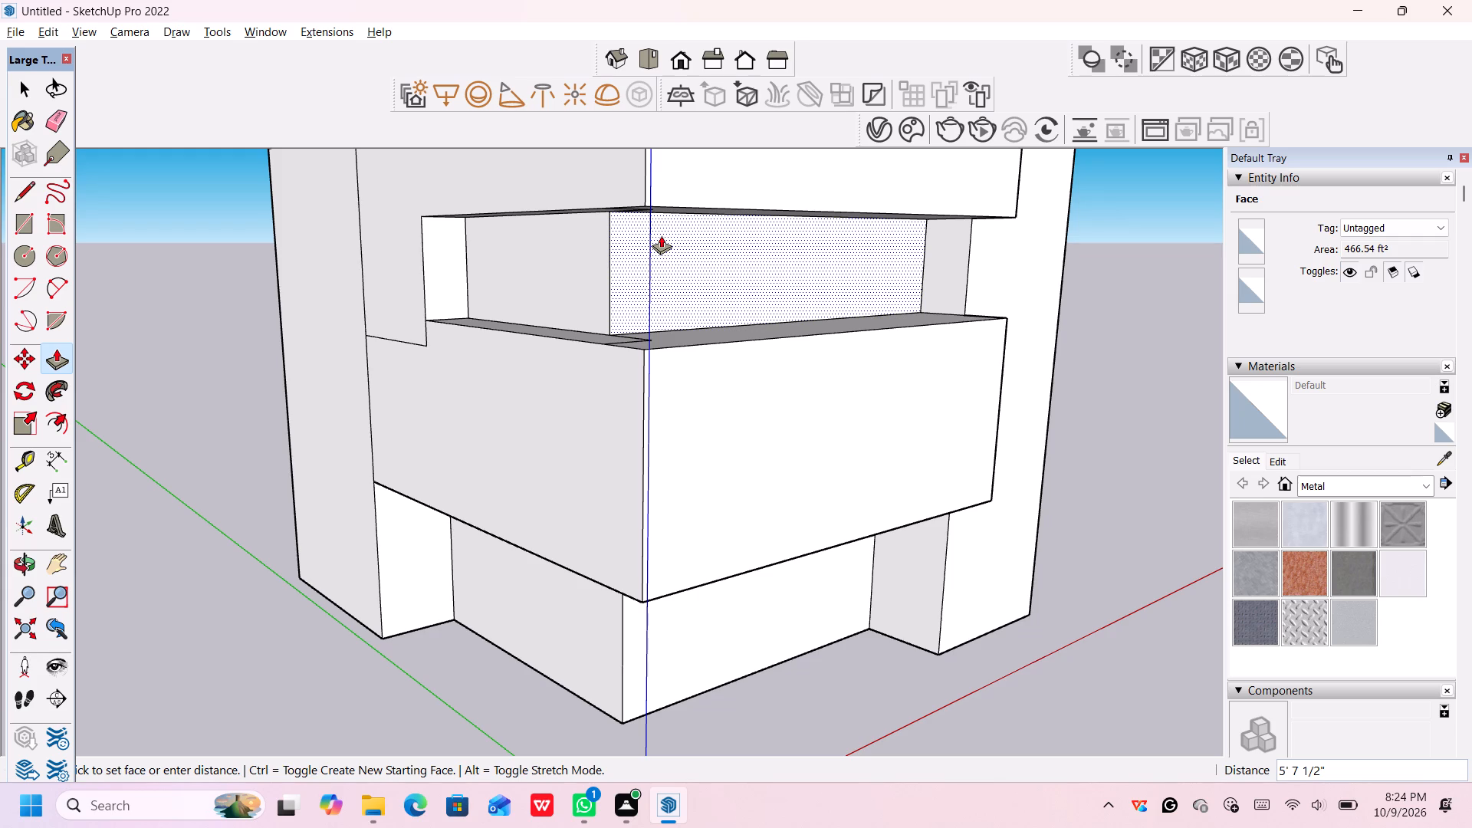
pyautogui.write("5'")
pyautogui.press('Return')
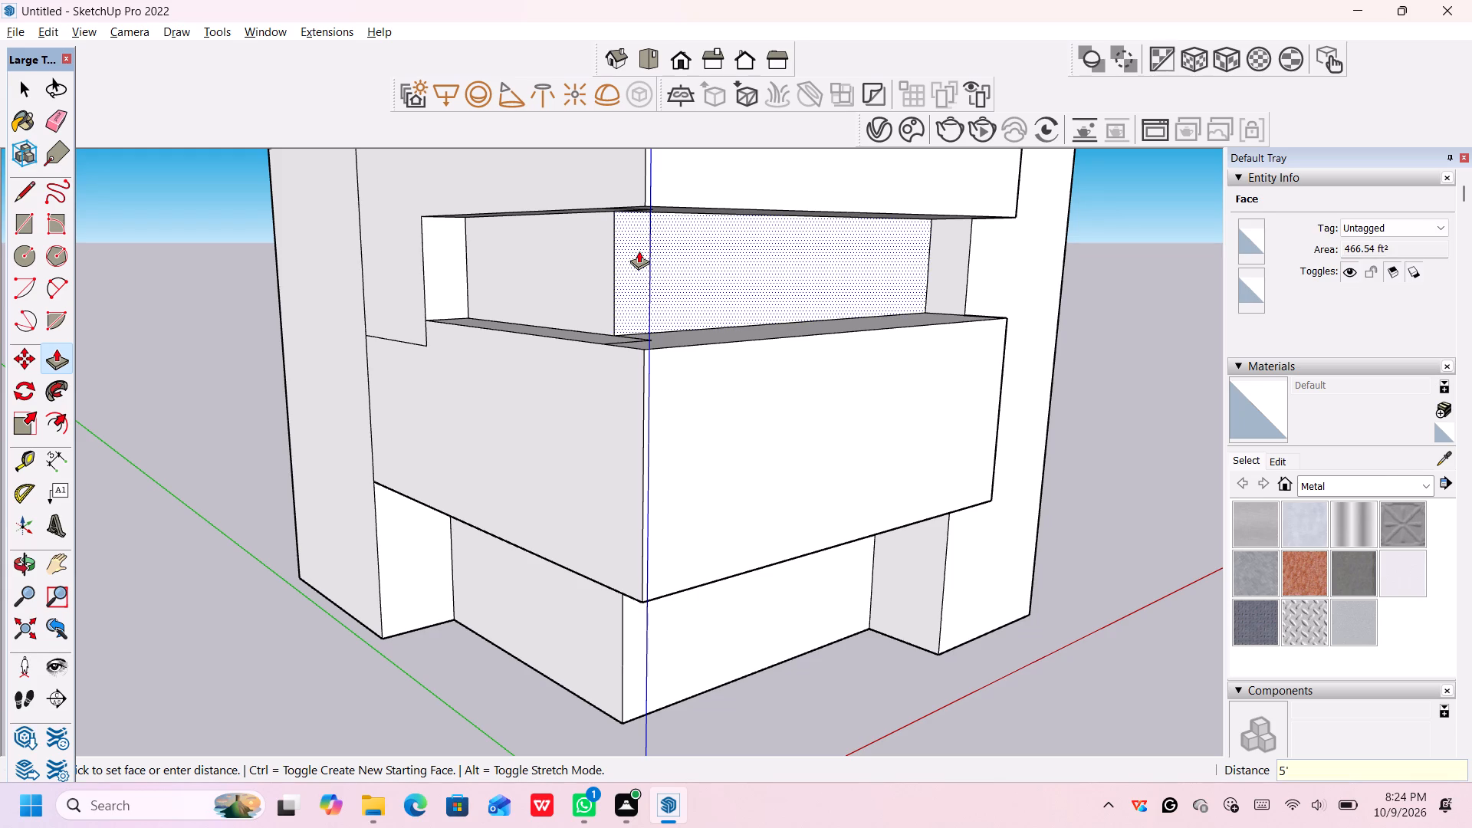
pyautogui.click(639, 251)
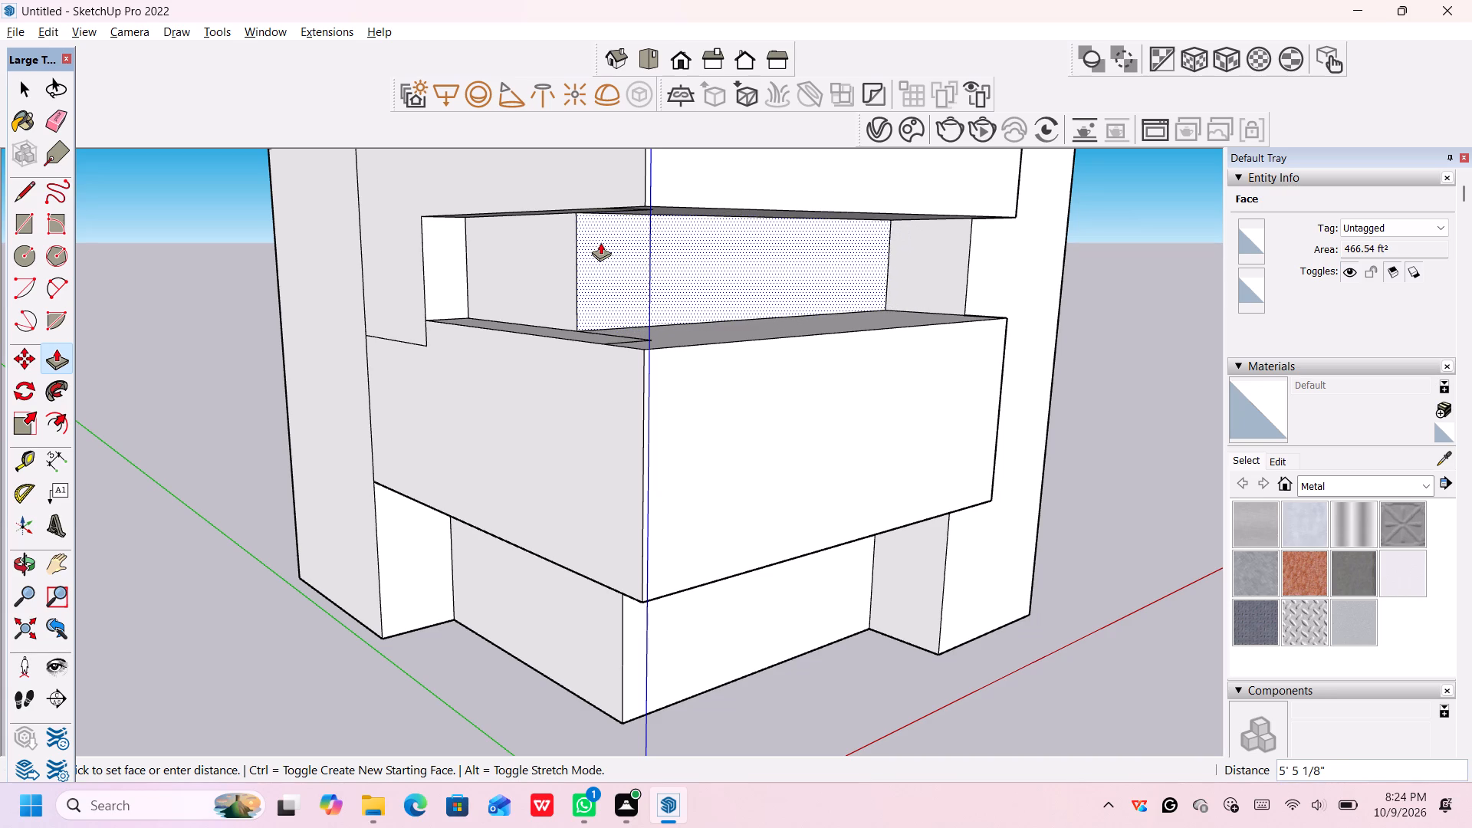
pyautogui.moveTo(600, 242); pyautogui.dragTo(803, 283, button='middle')
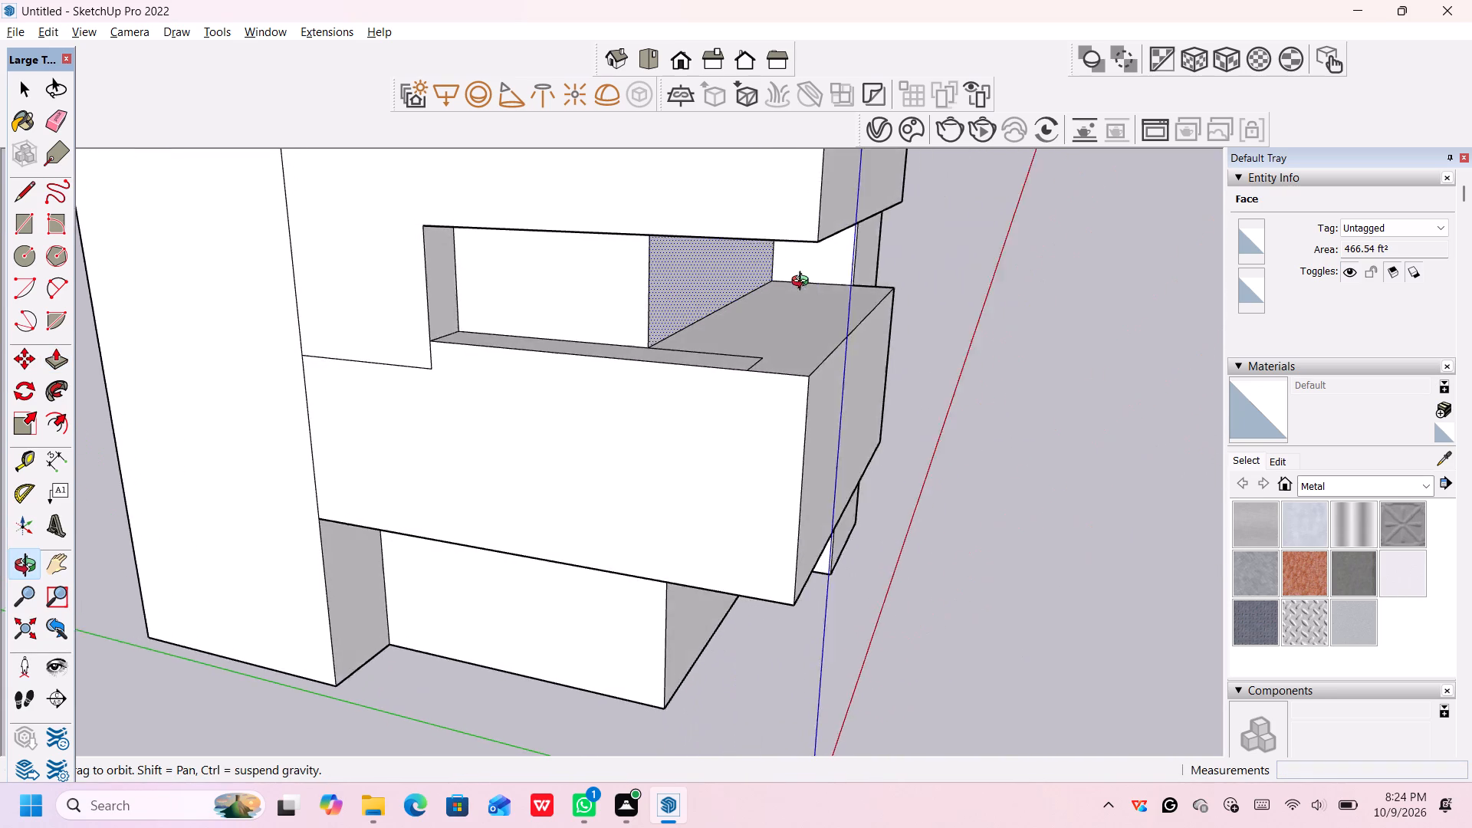
pyautogui.moveTo(803, 283); pyautogui.dragTo(834, 278, button='middle')
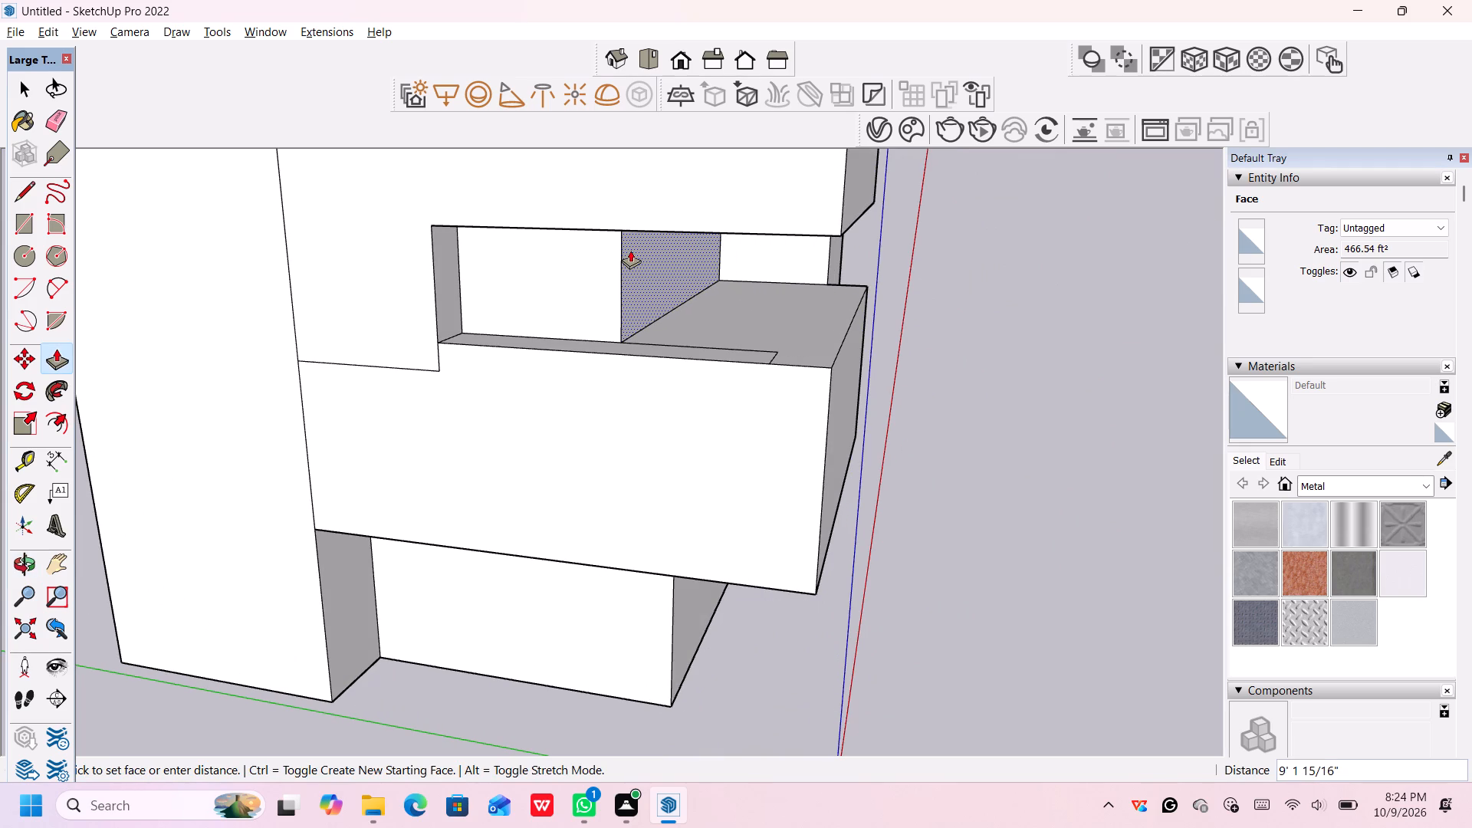
pyautogui.write("5'")
pyautogui.press('Return')
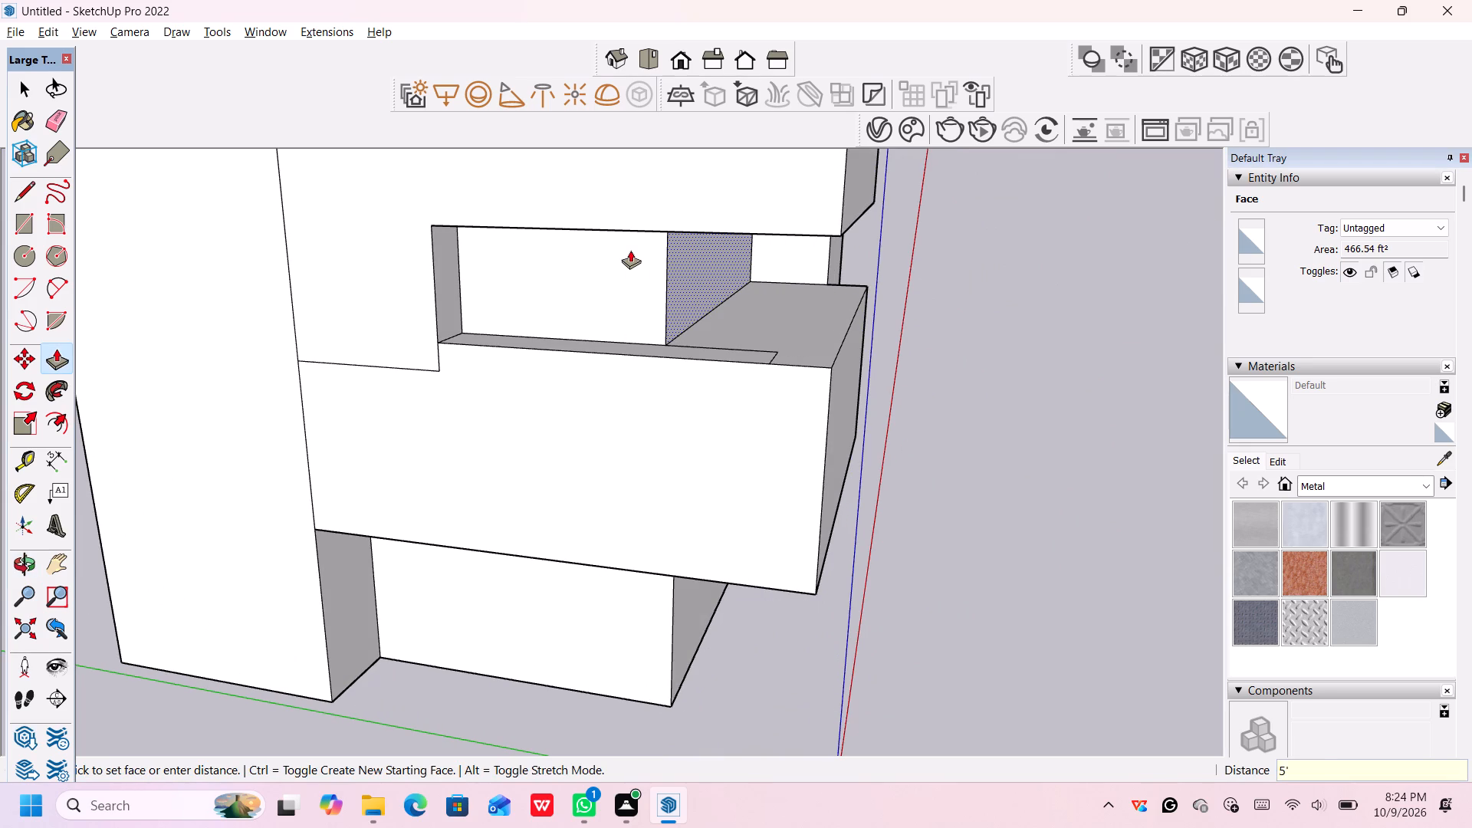
pyautogui.click(692, 269)
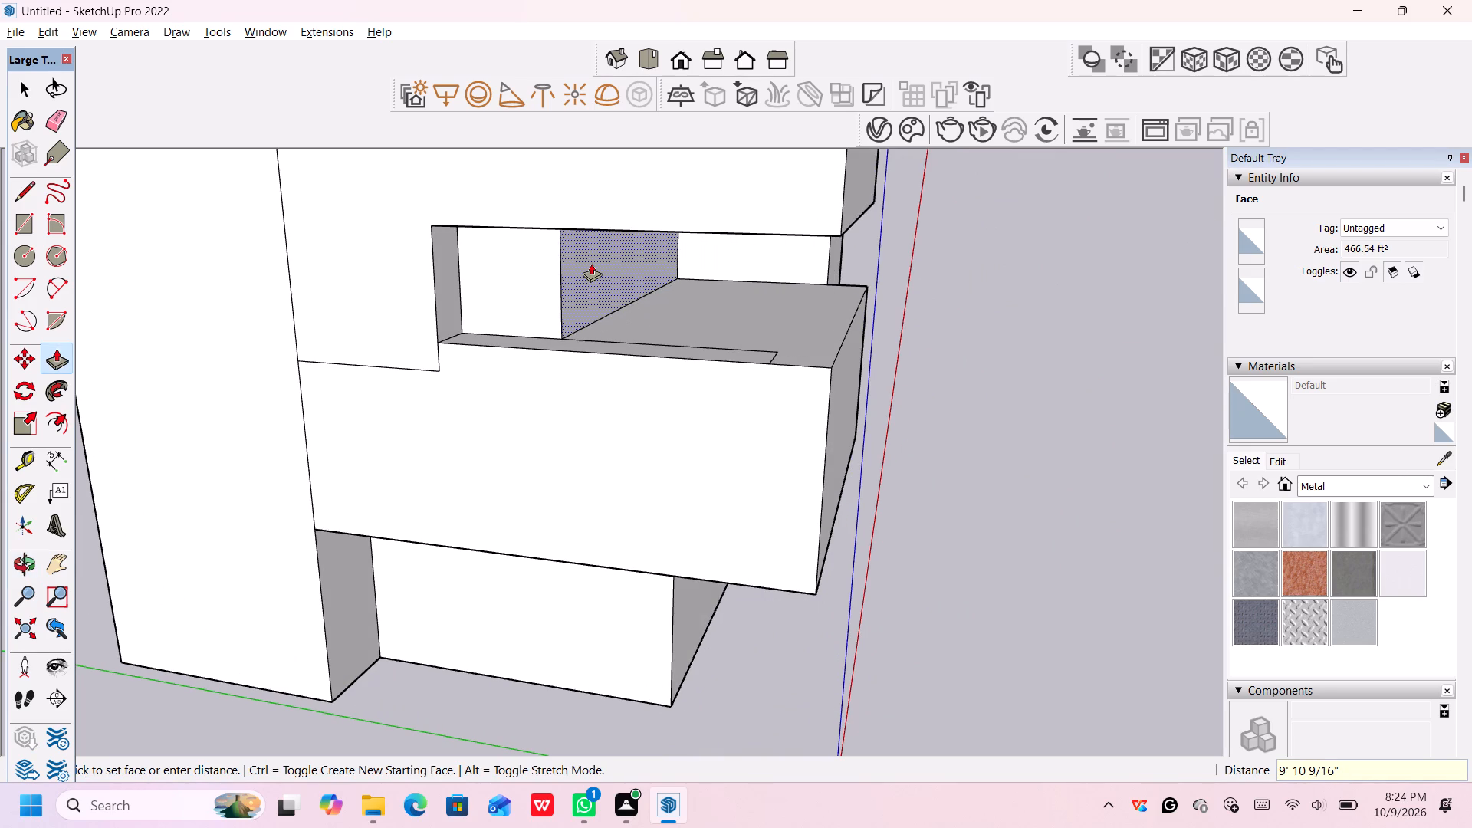
pyautogui.write("5'")
pyautogui.press('Return')
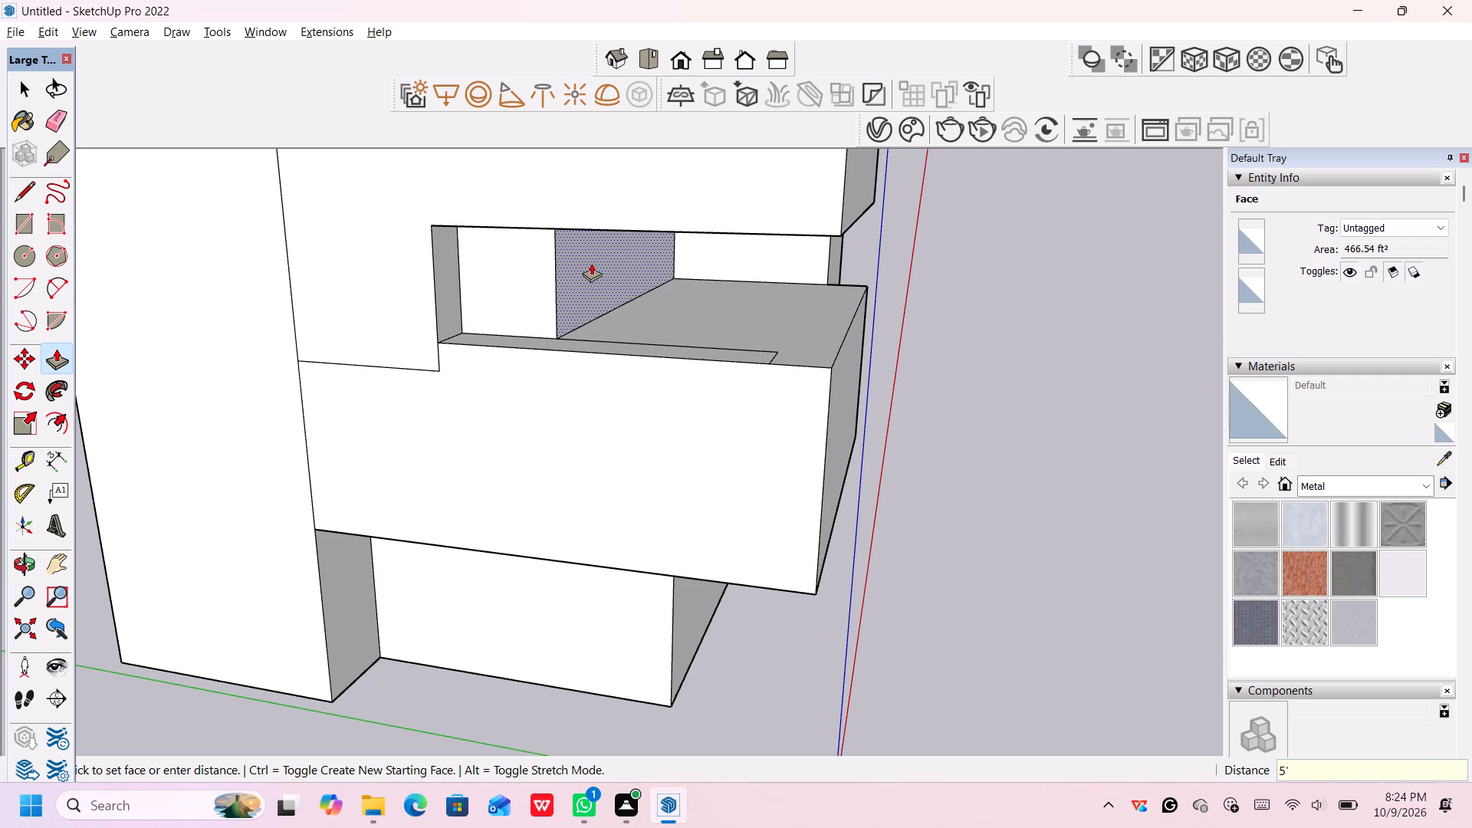
pyautogui.click(630, 264)
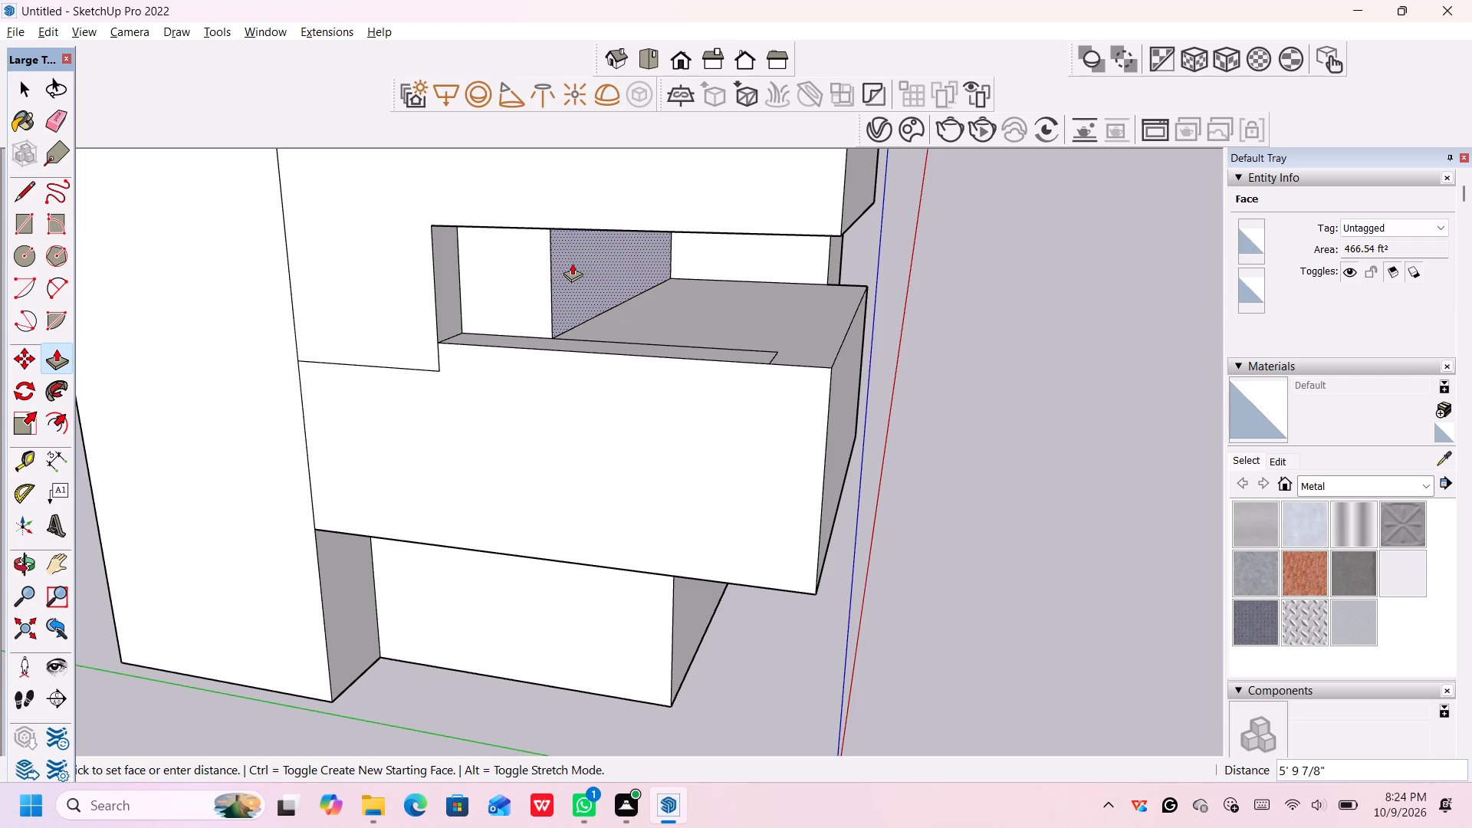
pyautogui.write("5'")
pyautogui.press('Return')
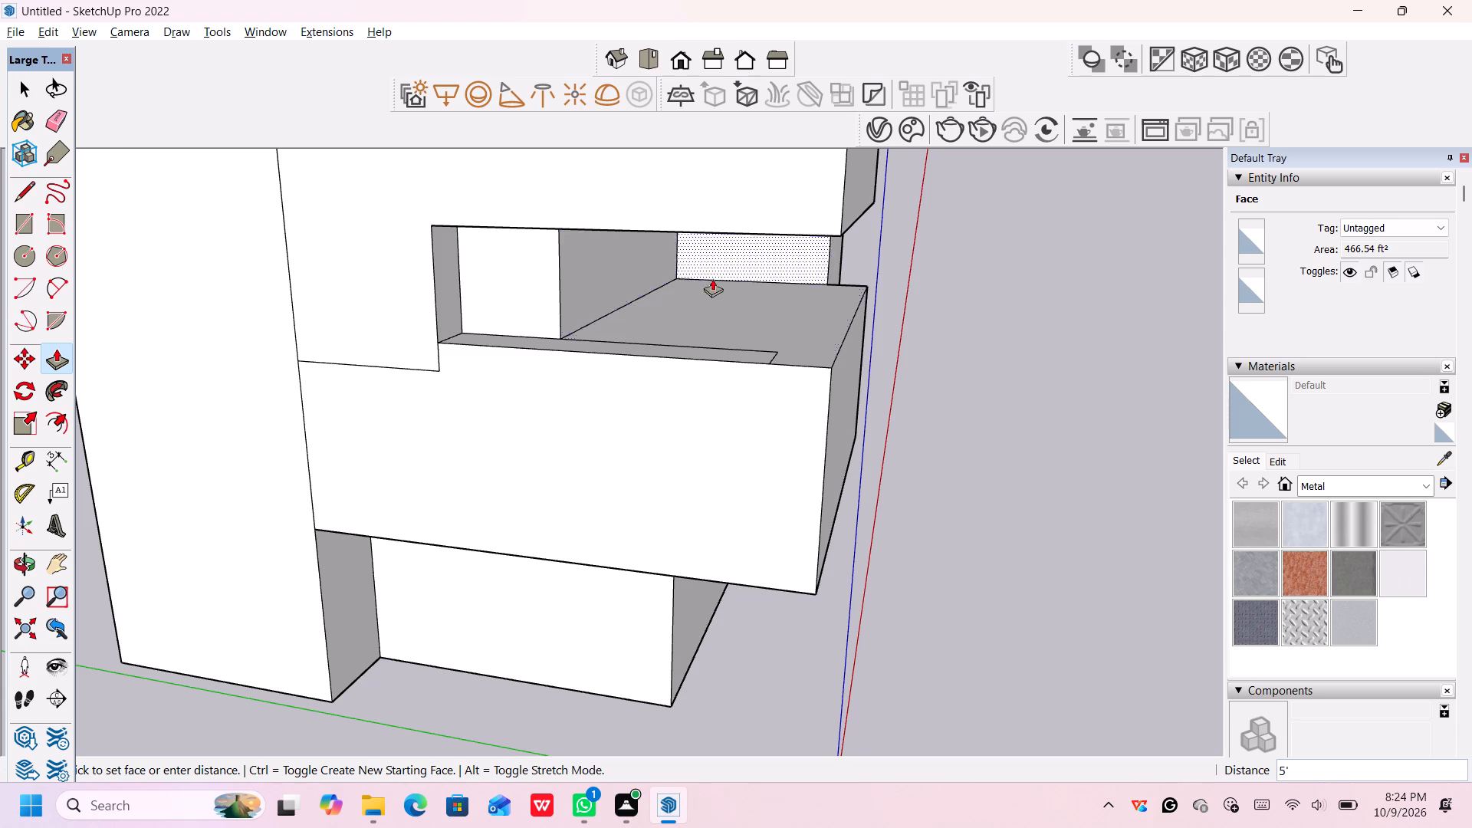
# Pull the recess's front wall back outward about 8' 5" to reduce the balcony depth.
pyautogui.scroll(-1, 793, 301)
pyautogui.moveTo(932, 312); pyautogui.dragTo(479, 317, button='middle')
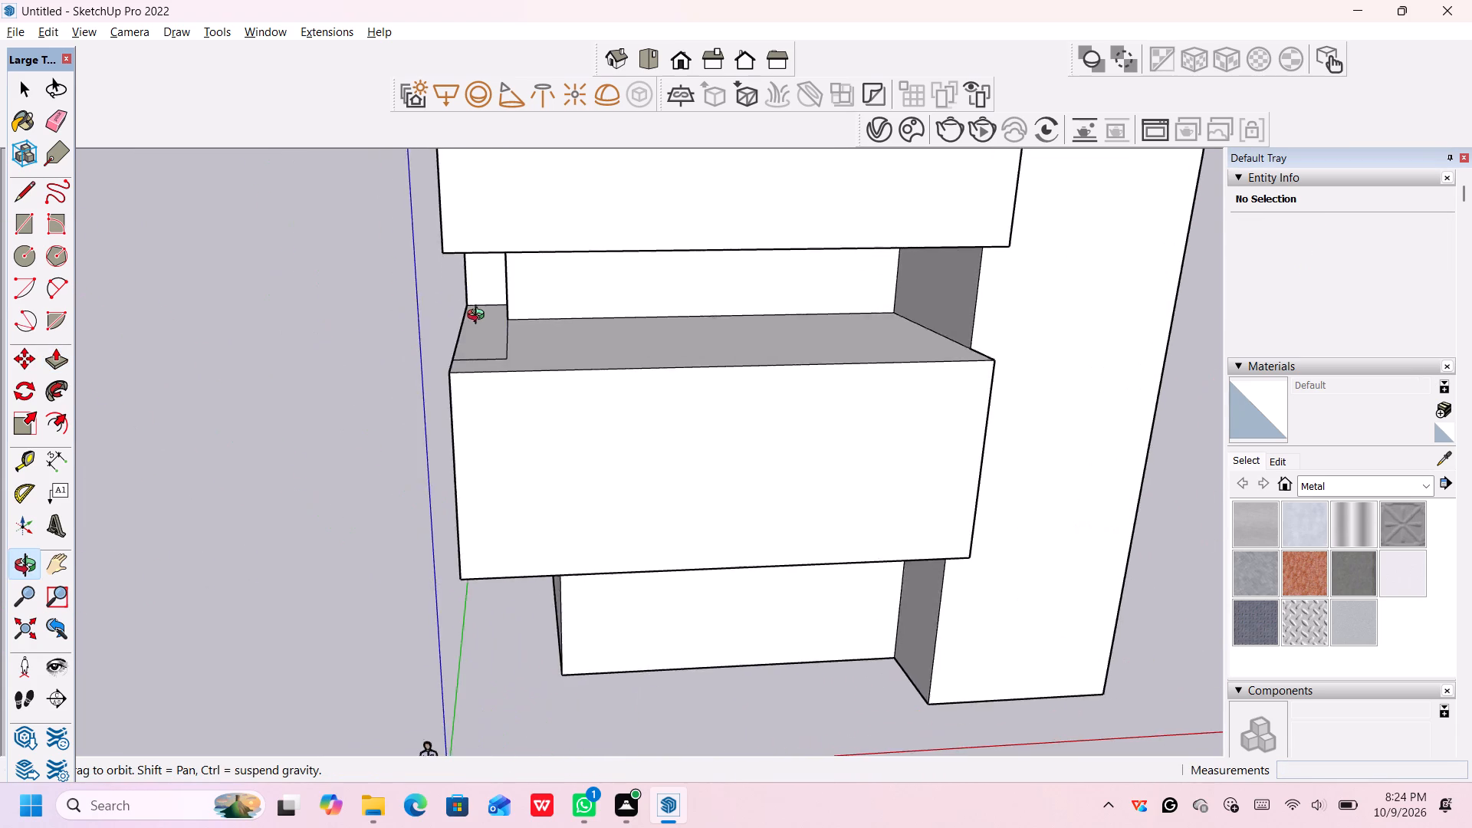
pyautogui.moveTo(479, 317); pyautogui.dragTo(817, 430, button='middle')
pyautogui.moveTo(805, 435); pyautogui.dragTo(802, 443, button='middle')
pyautogui.scroll(1, 629, 377)
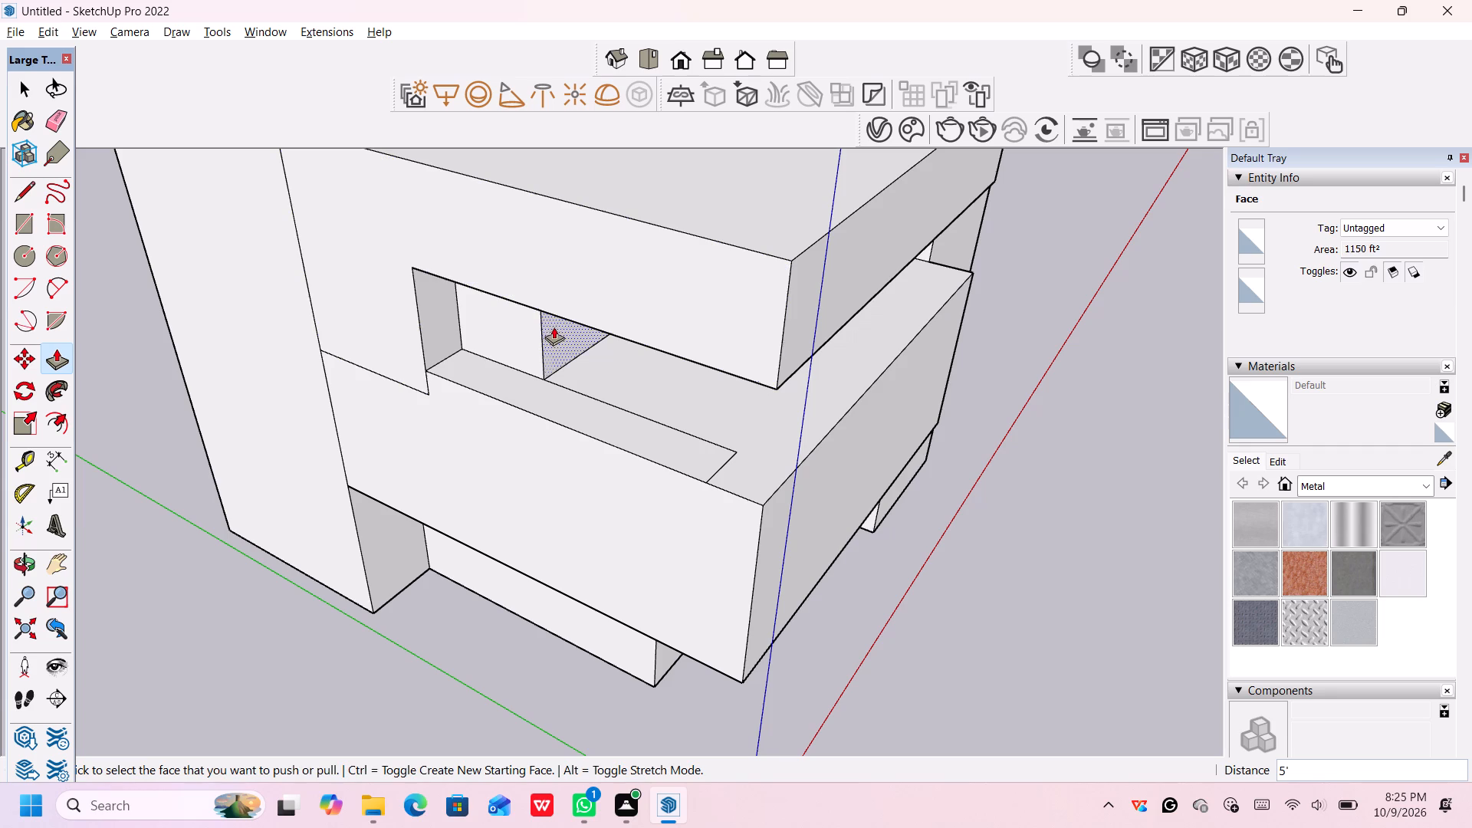
pyautogui.click(554, 327)
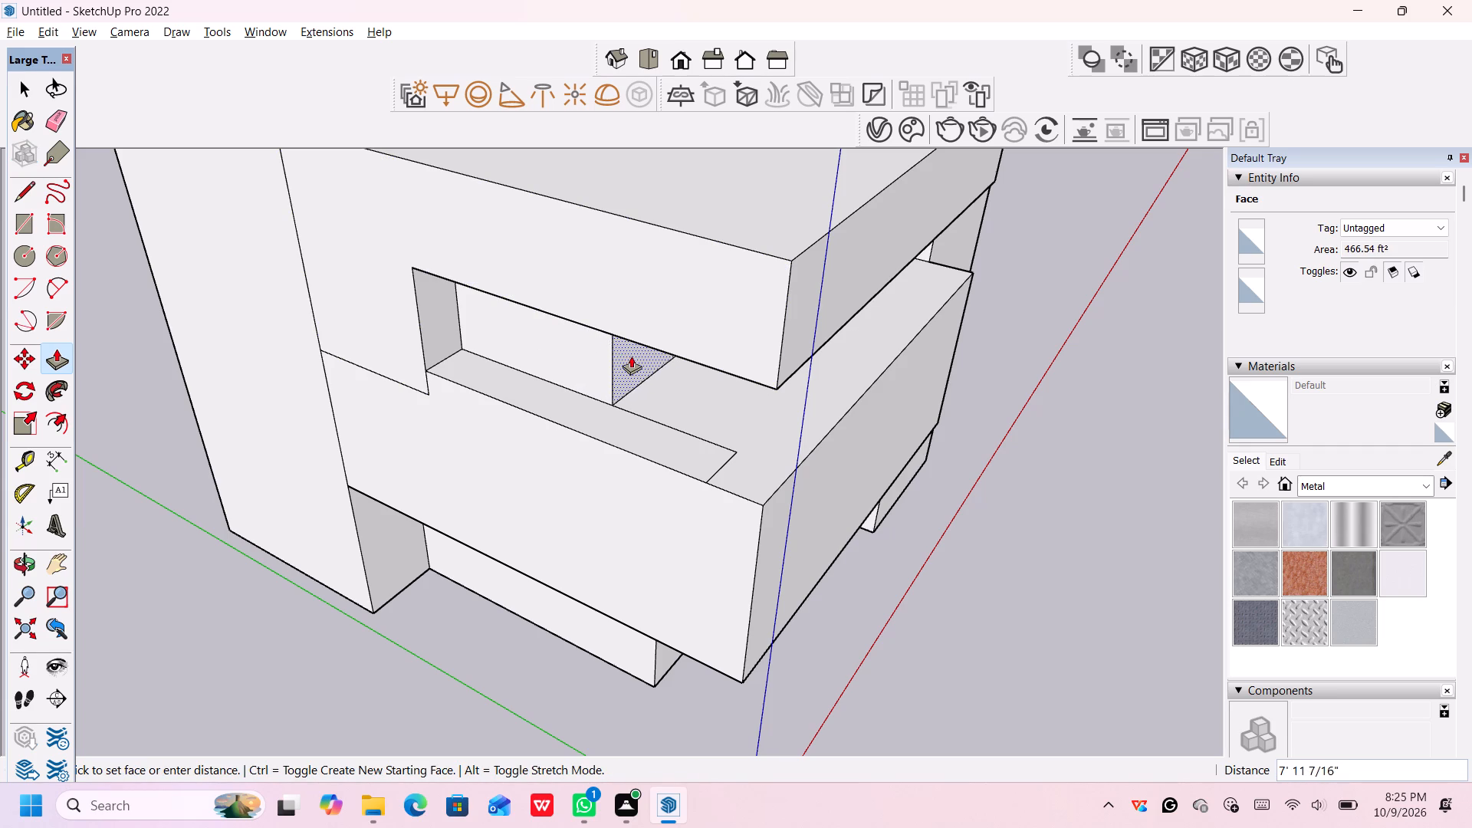
pyautogui.click(631, 356)
# Push the front face's top band above the balcony inward 5', plus about 6' 9" more, close to the recessed wall below.
pyautogui.scroll(-5, 637, 495)
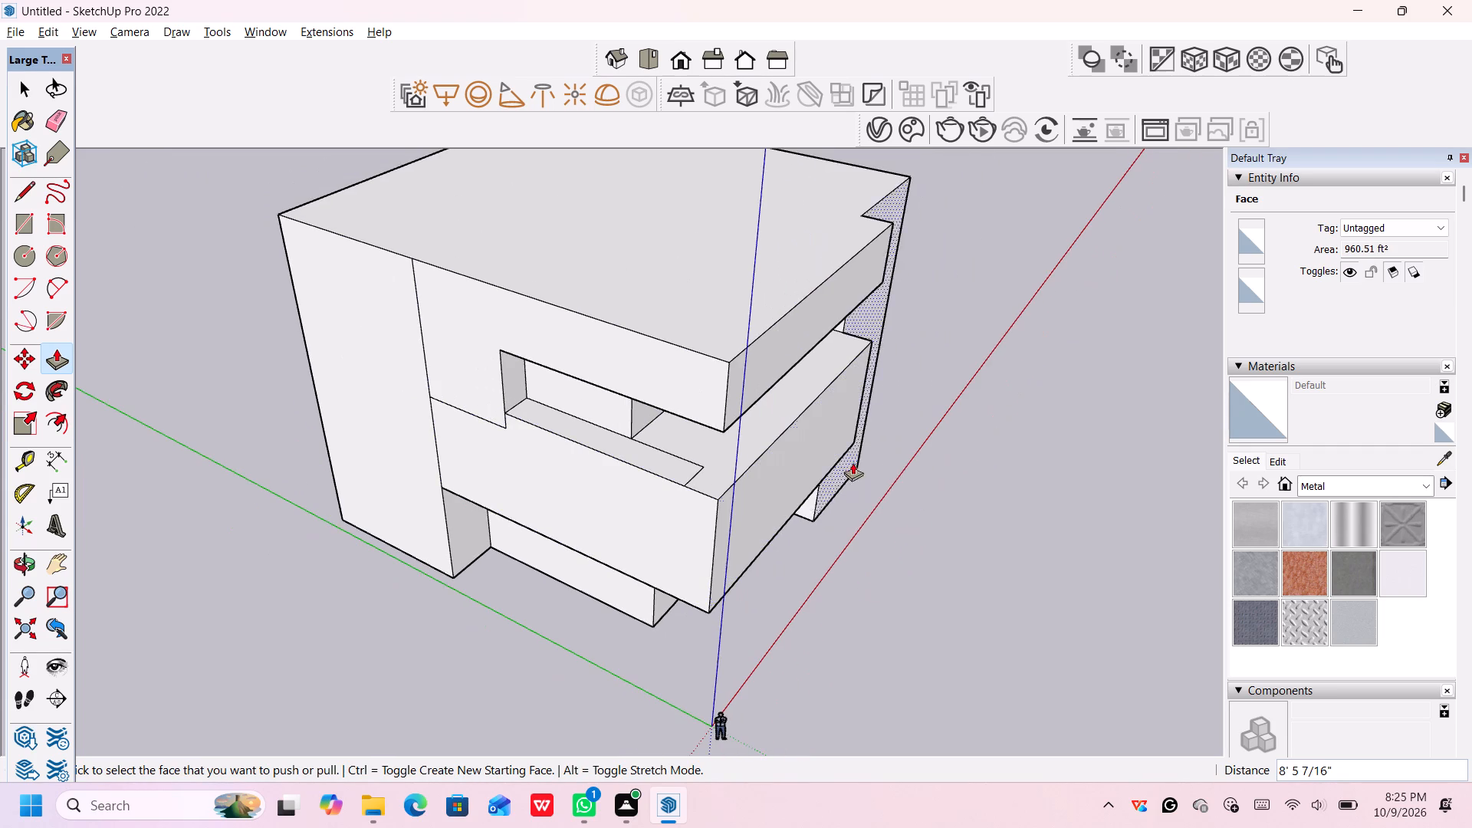
pyautogui.moveTo(952, 481); pyautogui.dragTo(943, 399, button='middle')
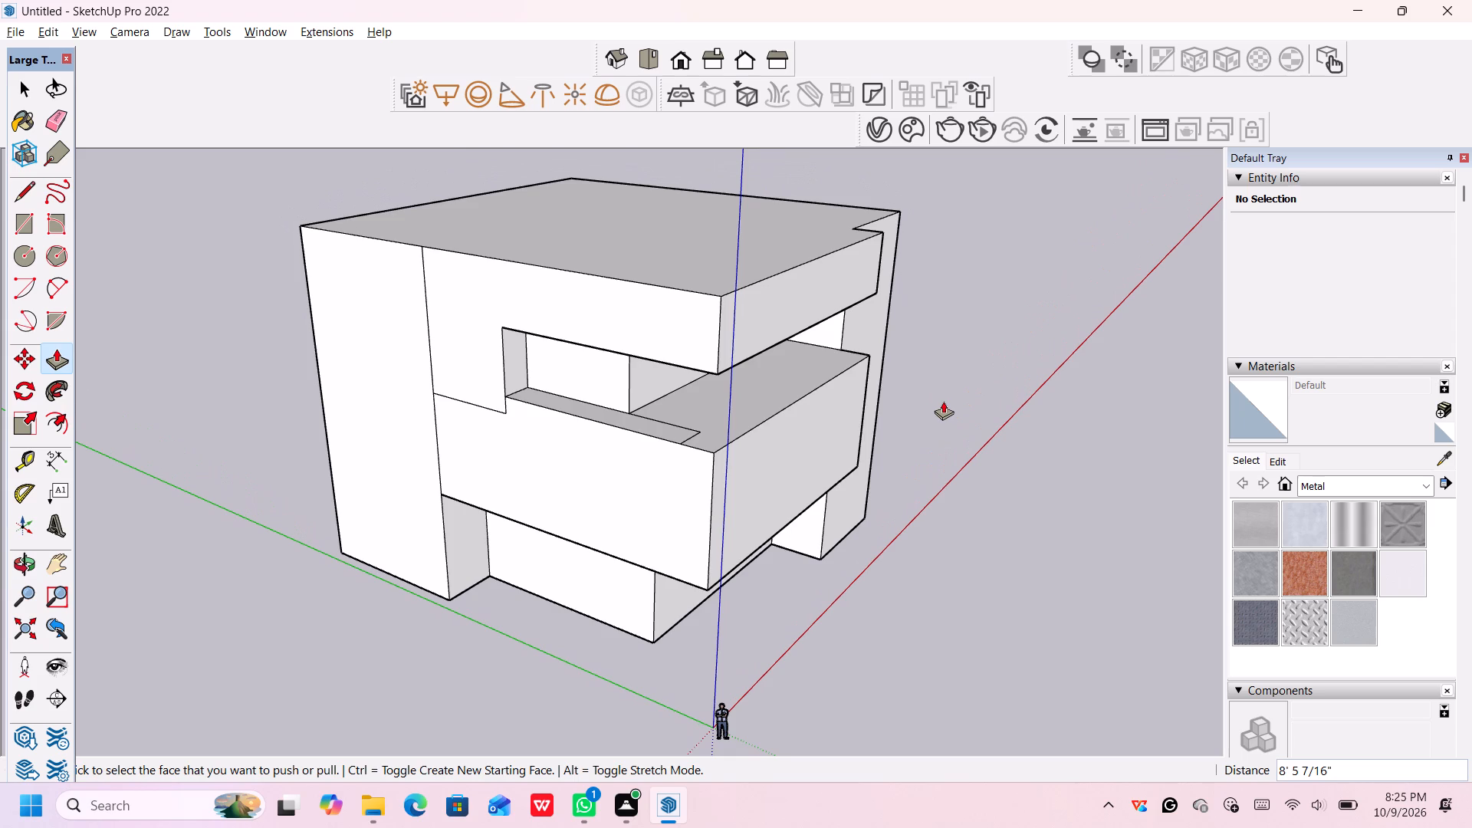
pyautogui.scroll(1, 827, 357)
pyautogui.click(741, 325)
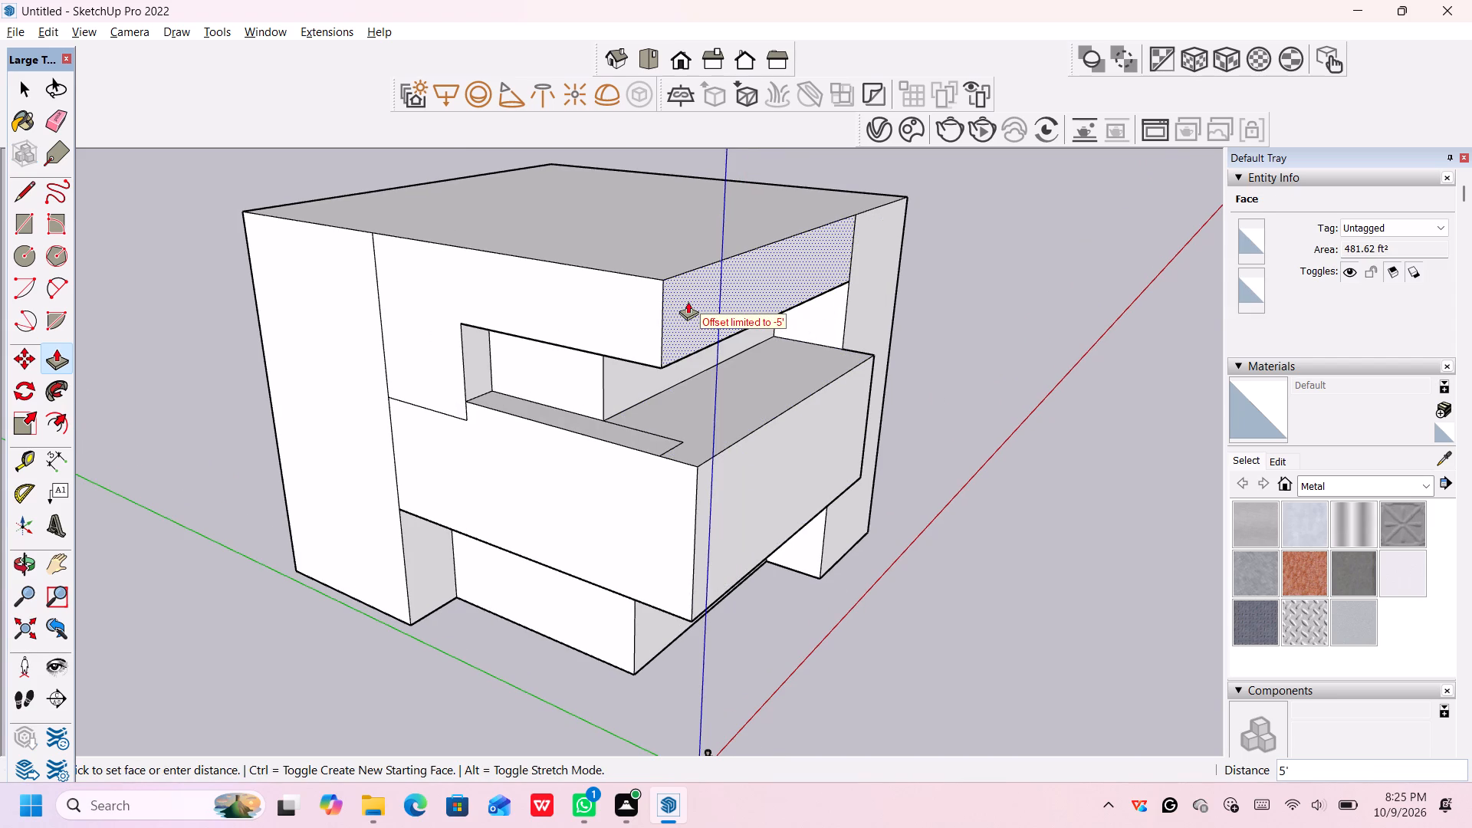
pyautogui.click(692, 299)
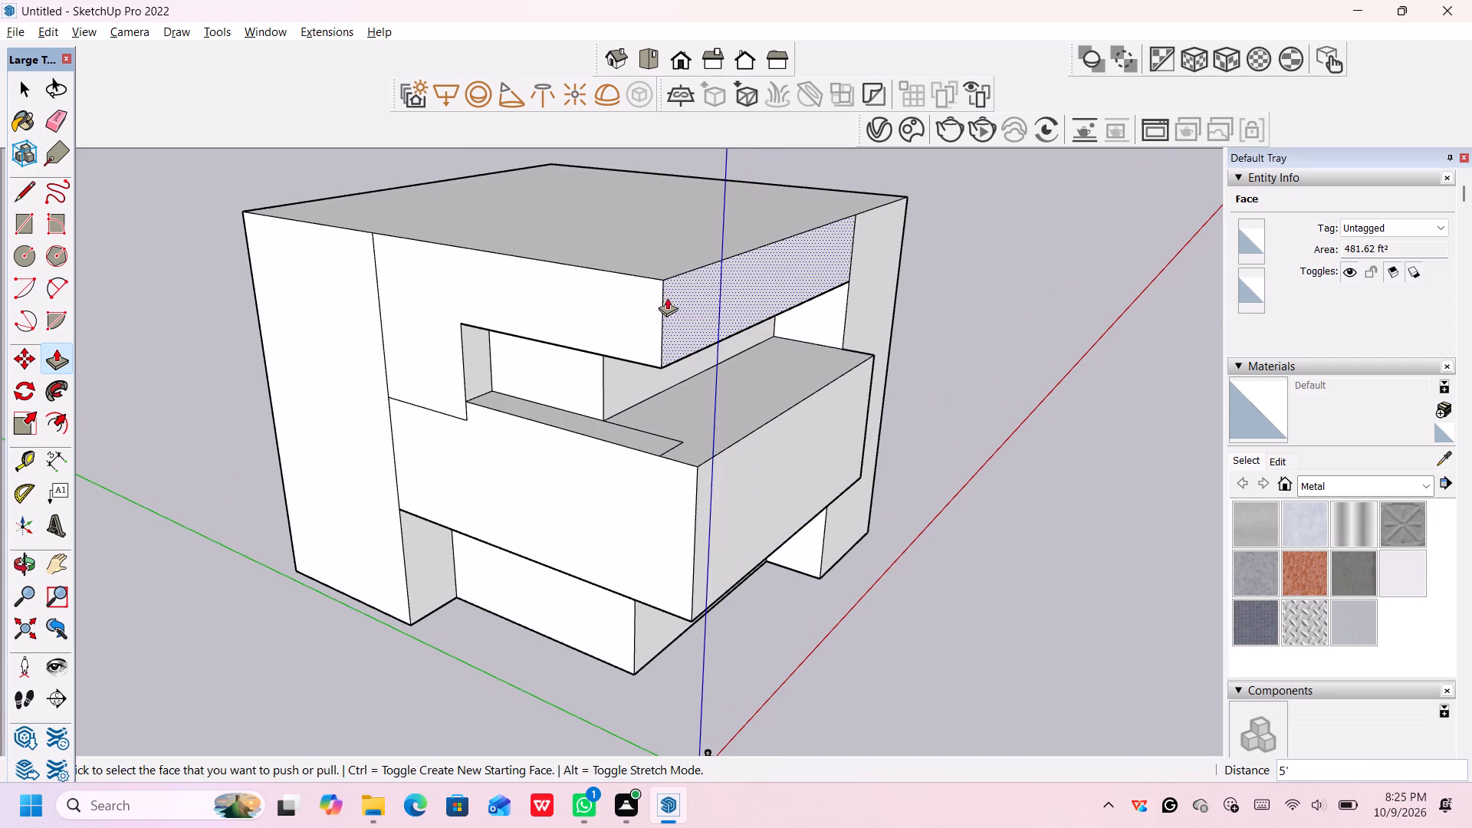
pyautogui.click(698, 288)
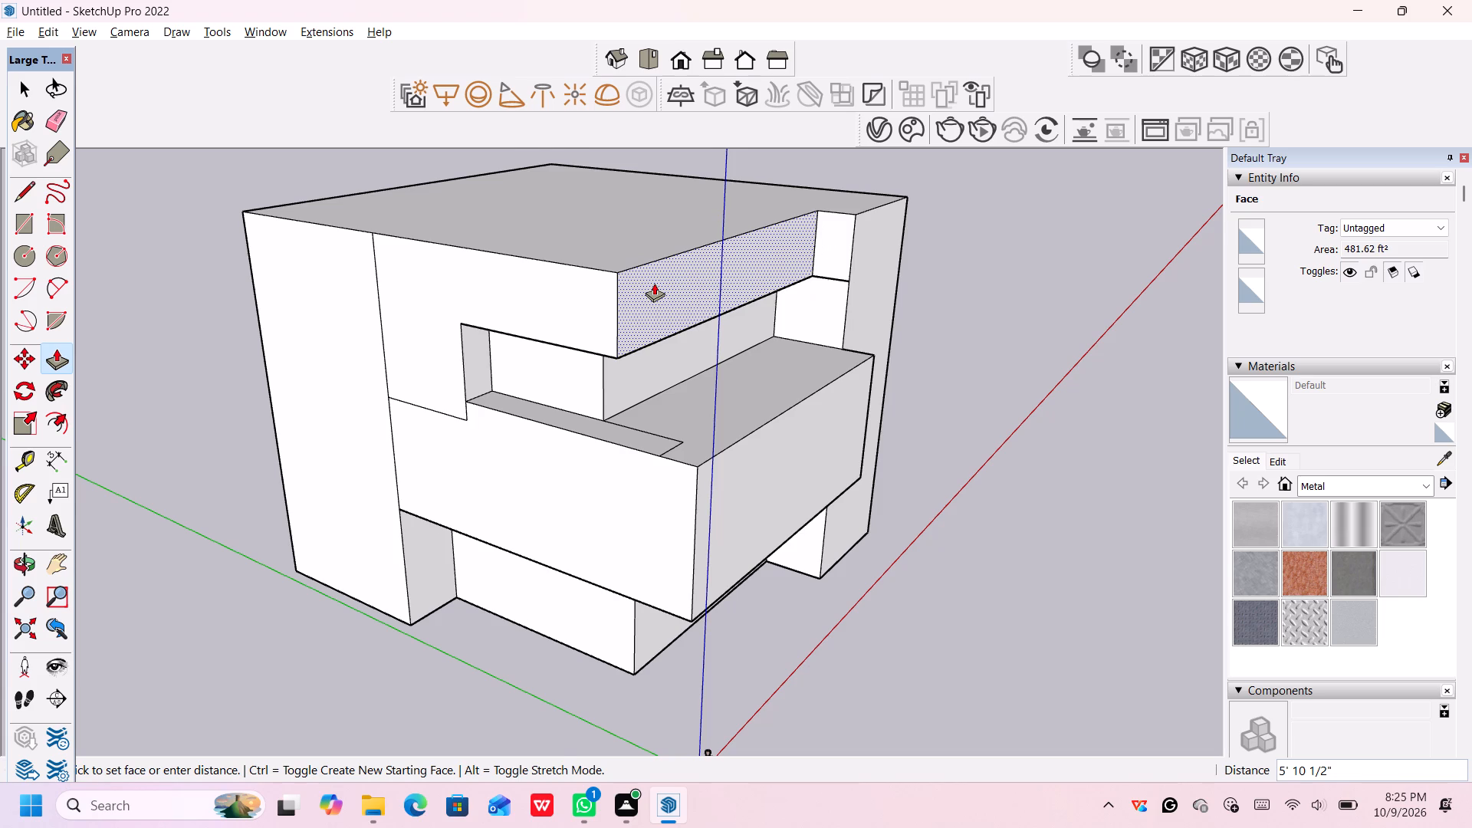
pyautogui.scroll(4, 654, 283)
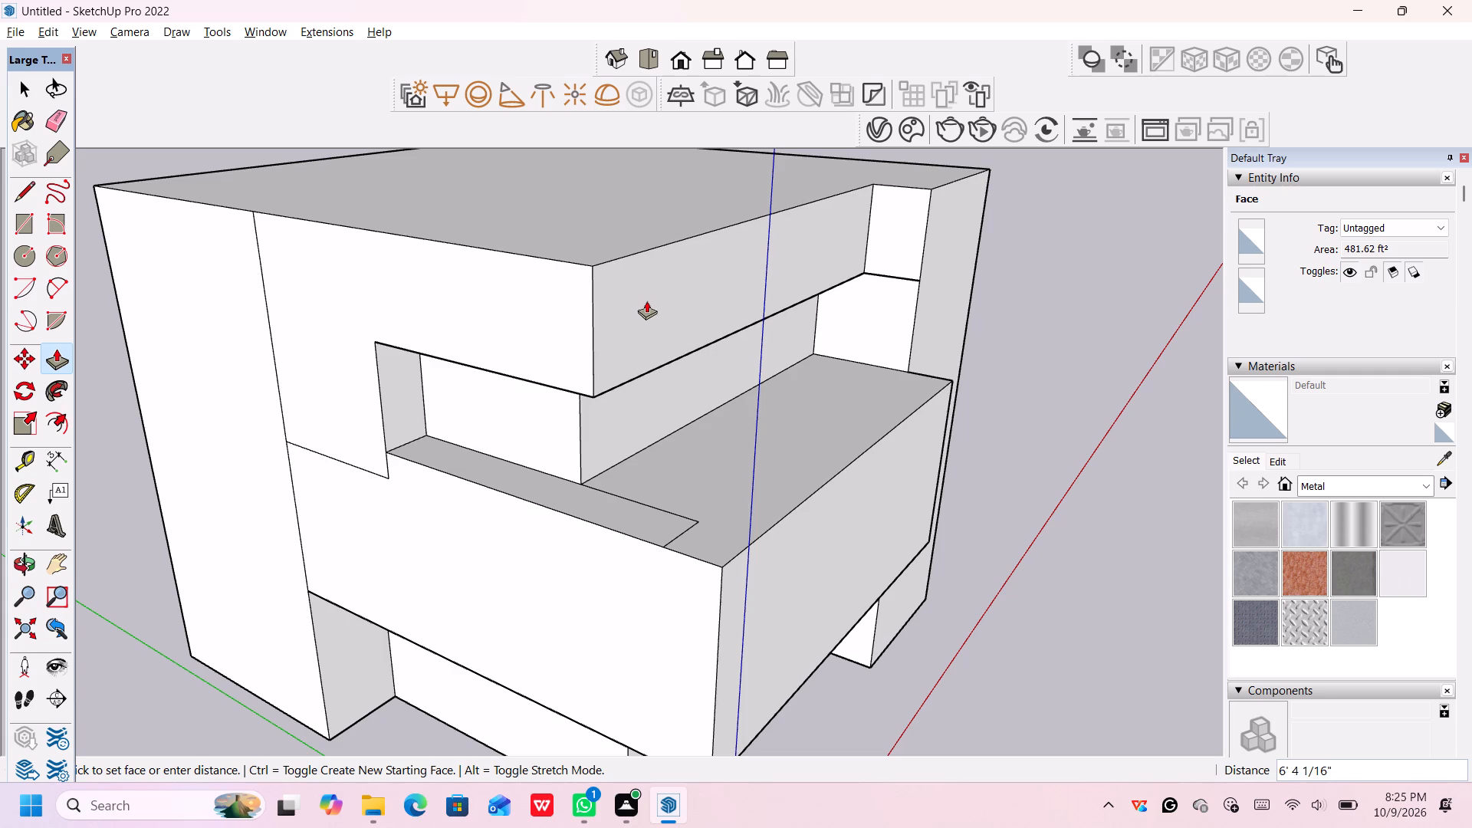
pyautogui.click(642, 299)
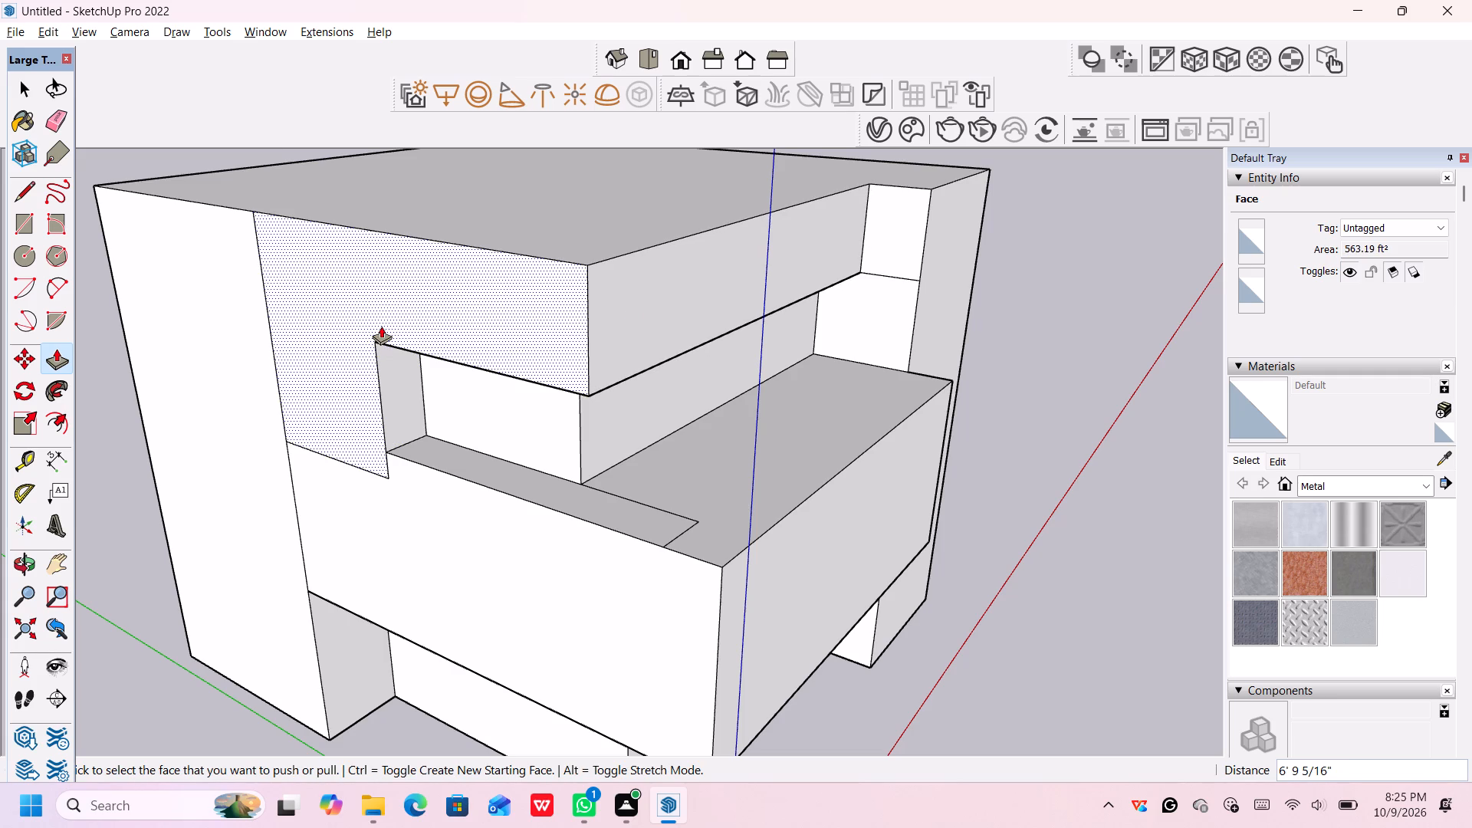
# Push the side face of the overhanging box below the balcony 5' inward, flush with the recessed side wall.
pyautogui.click(532, 548)
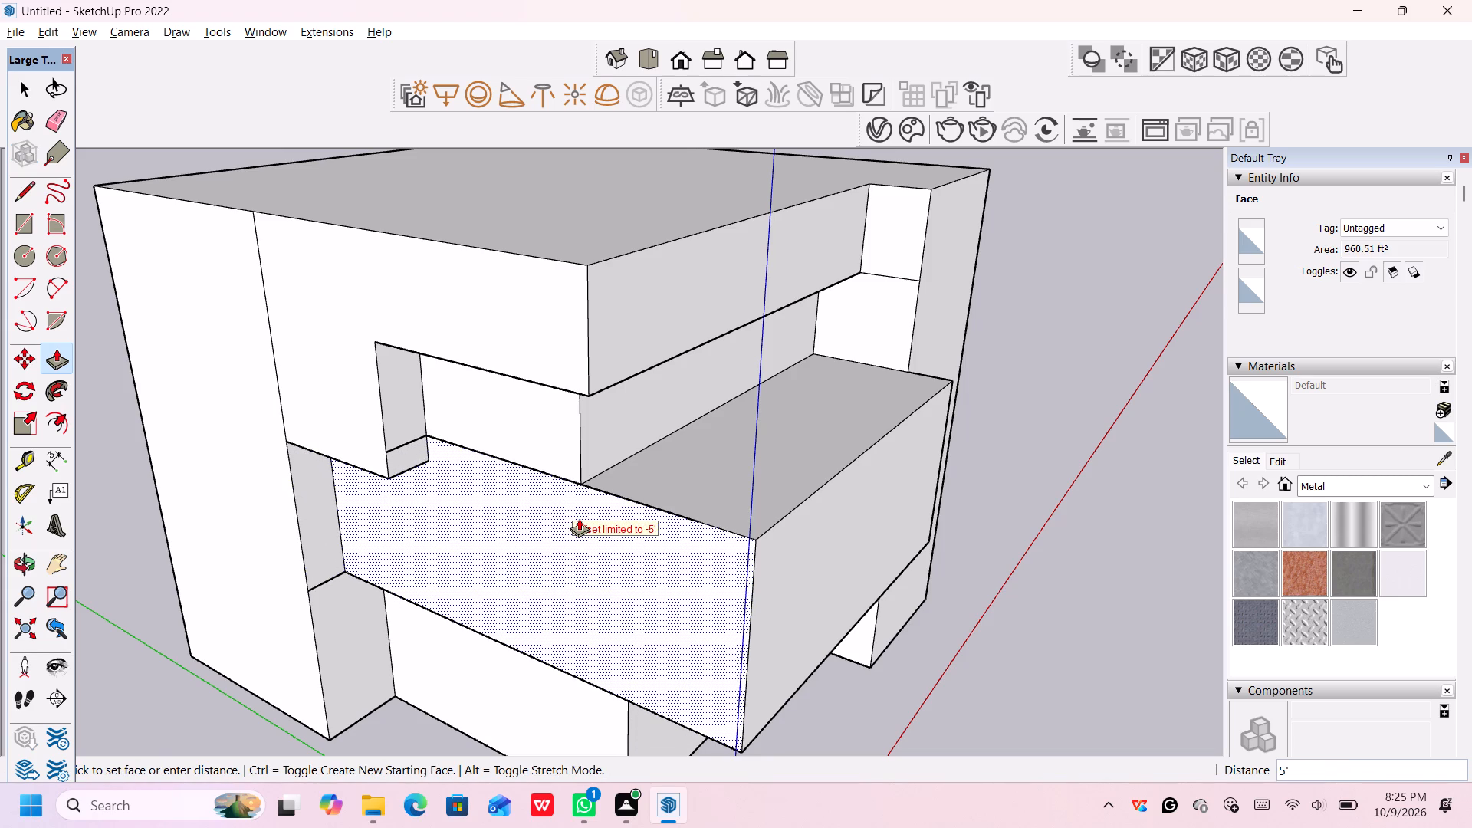
pyautogui.click(573, 519)
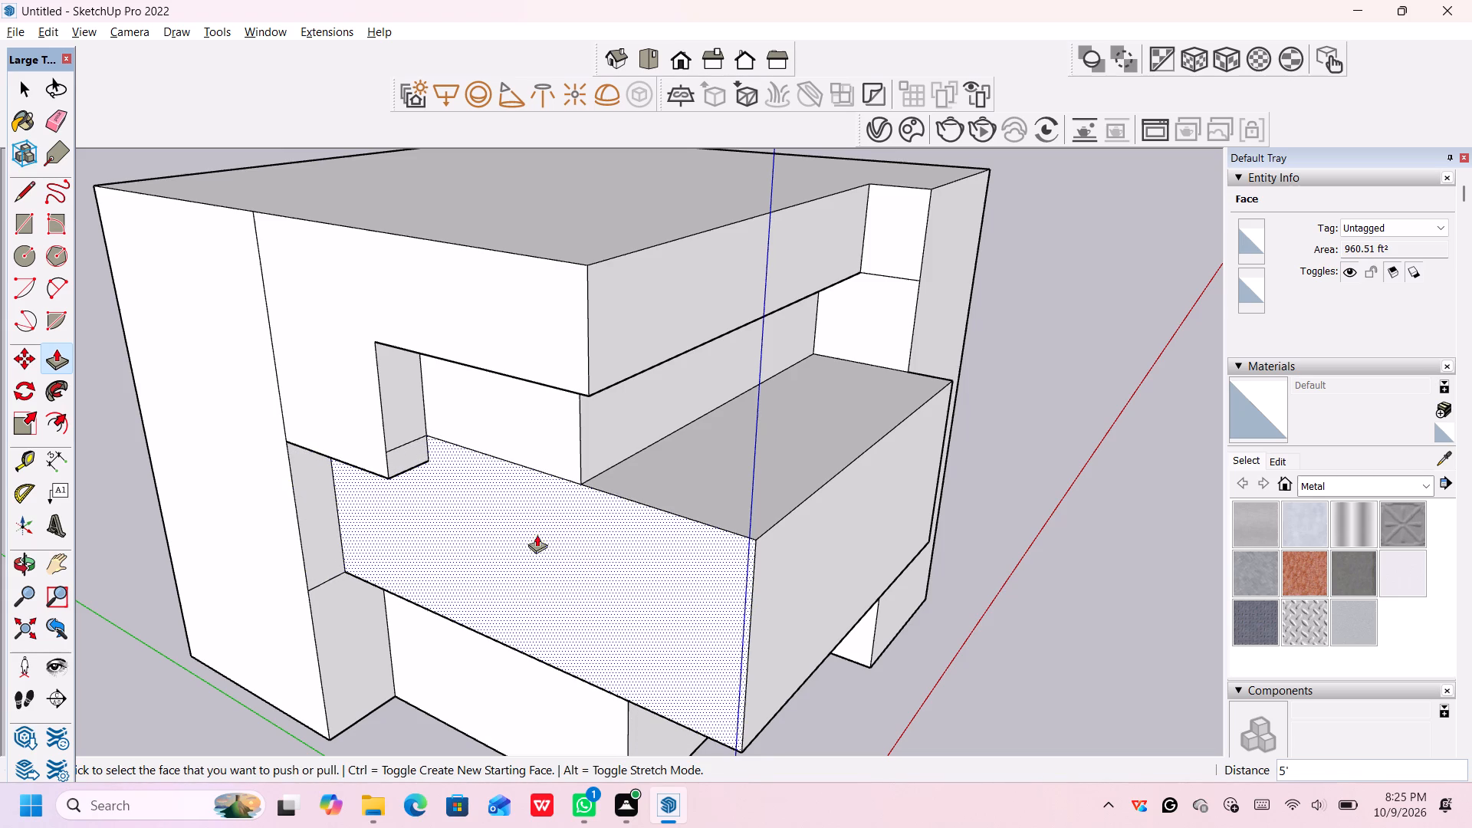
# Push the upper side face around the side recess about 1' 11" inward.
pyautogui.click(366, 374)
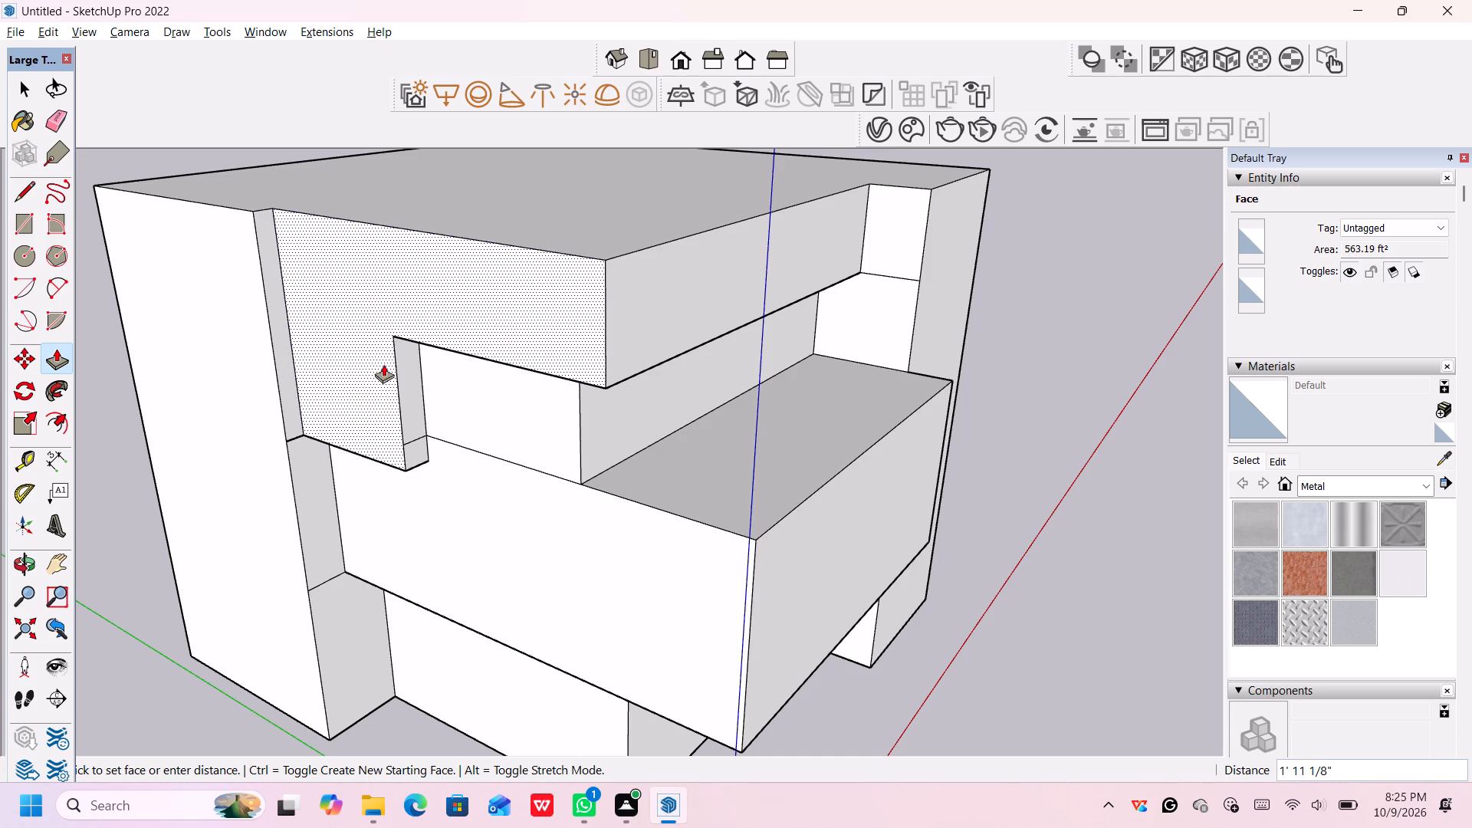
pyautogui.click(382, 366)
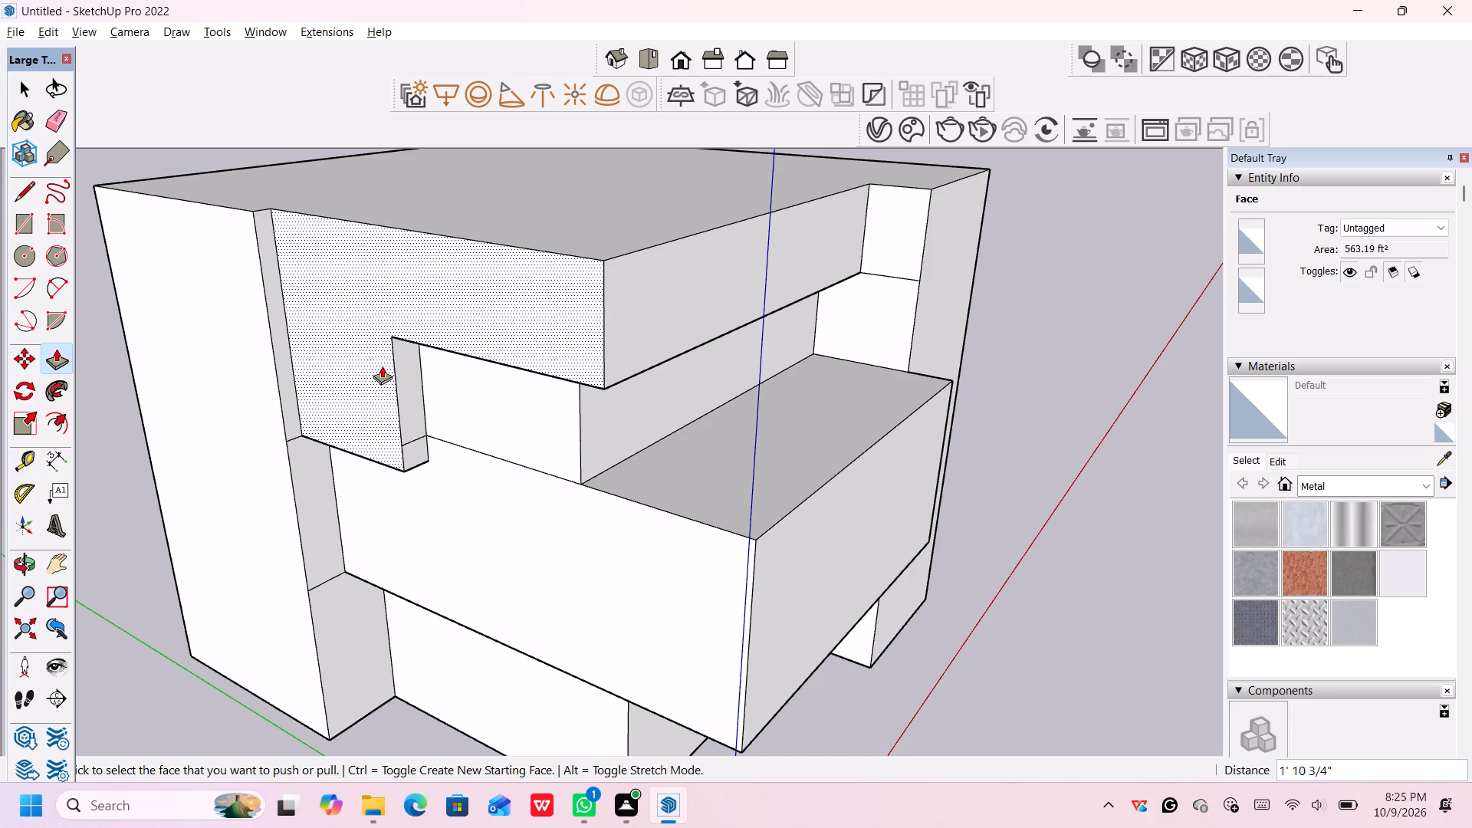
# Push the ground-floor side wall beneath the overhanging box about 6' 8" inward.
pyautogui.scroll(-3, 382, 367)
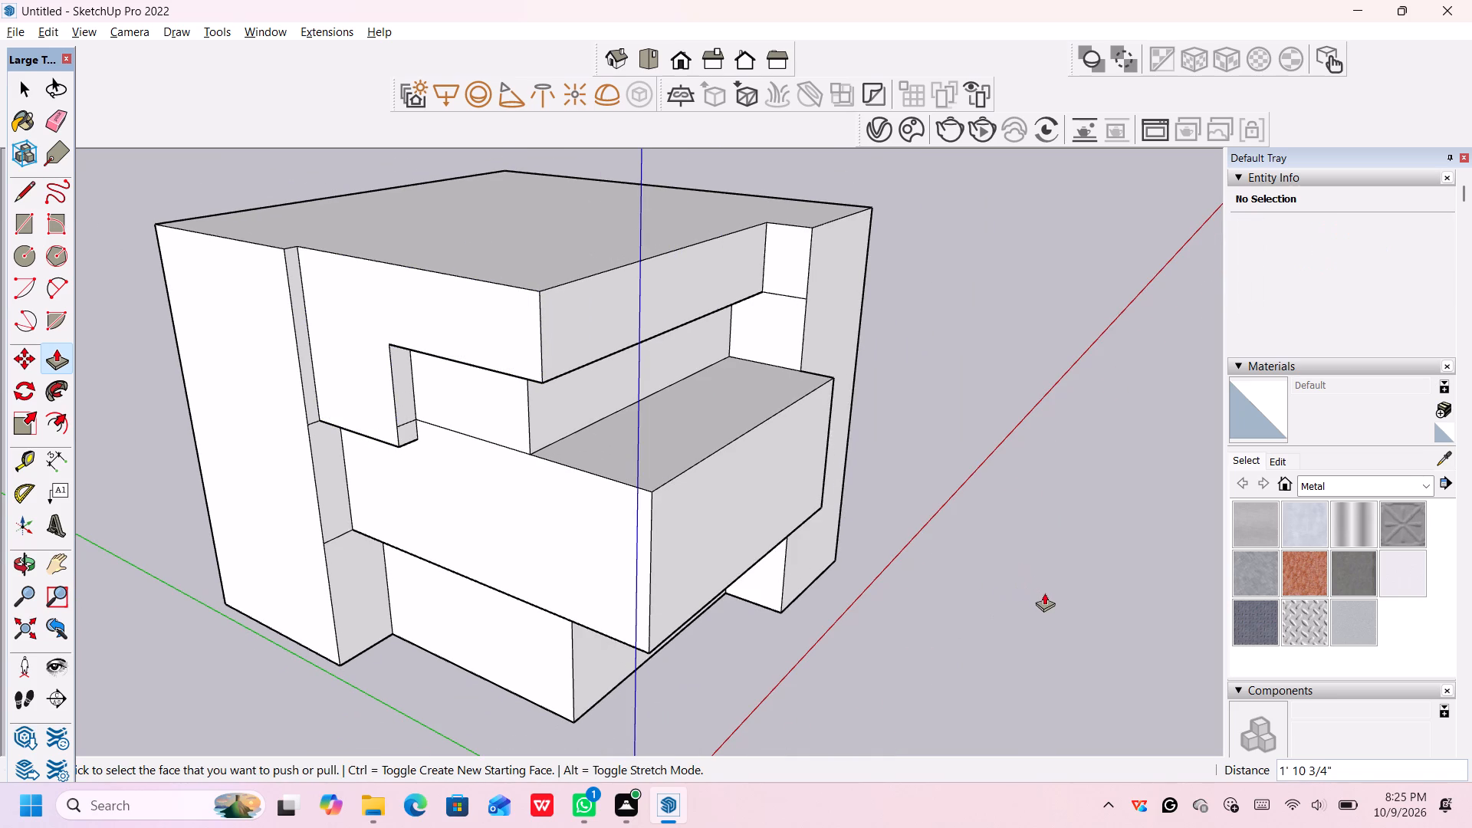
pyautogui.scroll(-1, 989, 577)
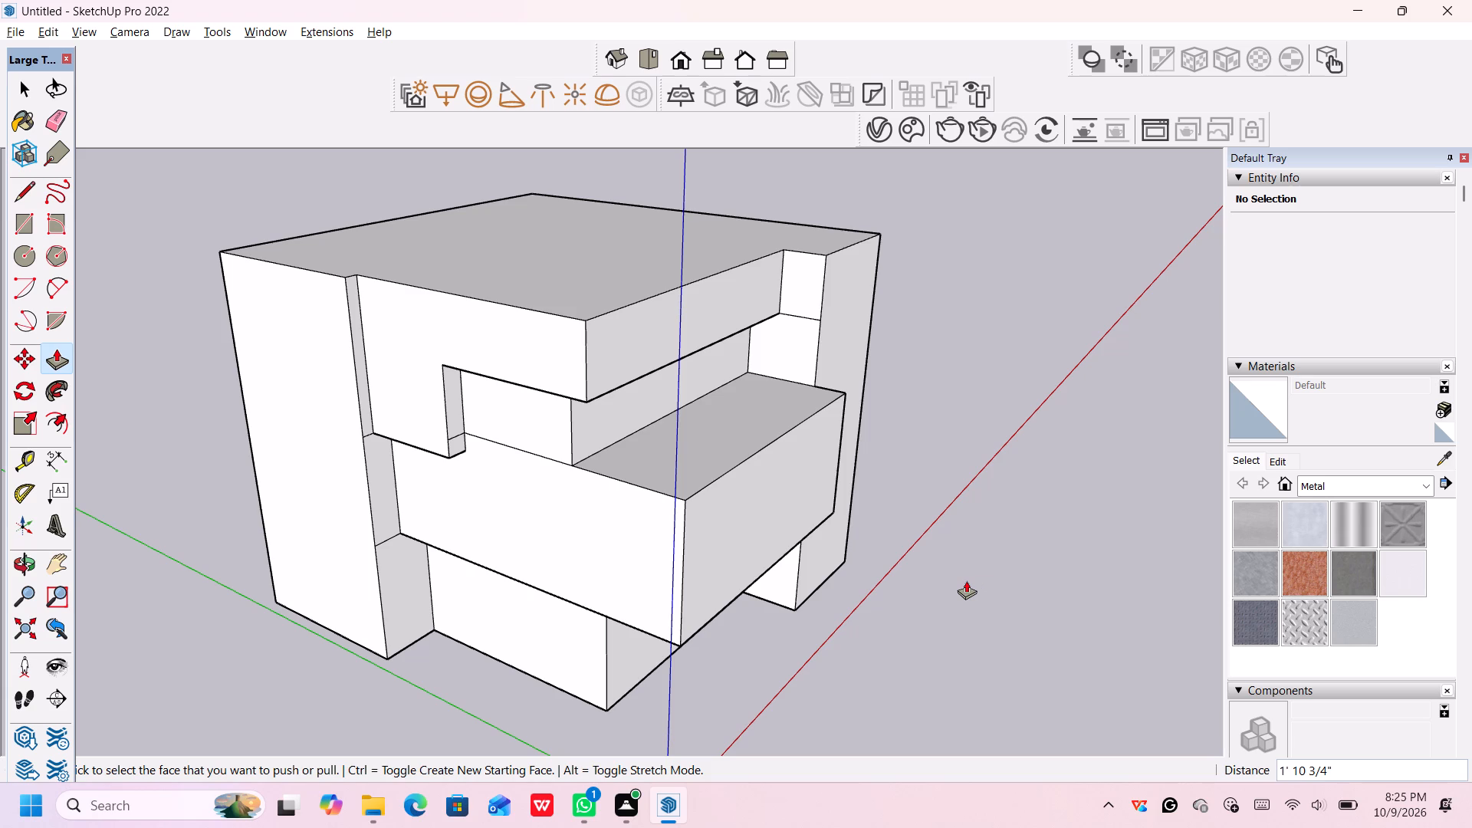
pyautogui.moveTo(843, 698); pyautogui.dragTo(816, 494, button='middle')
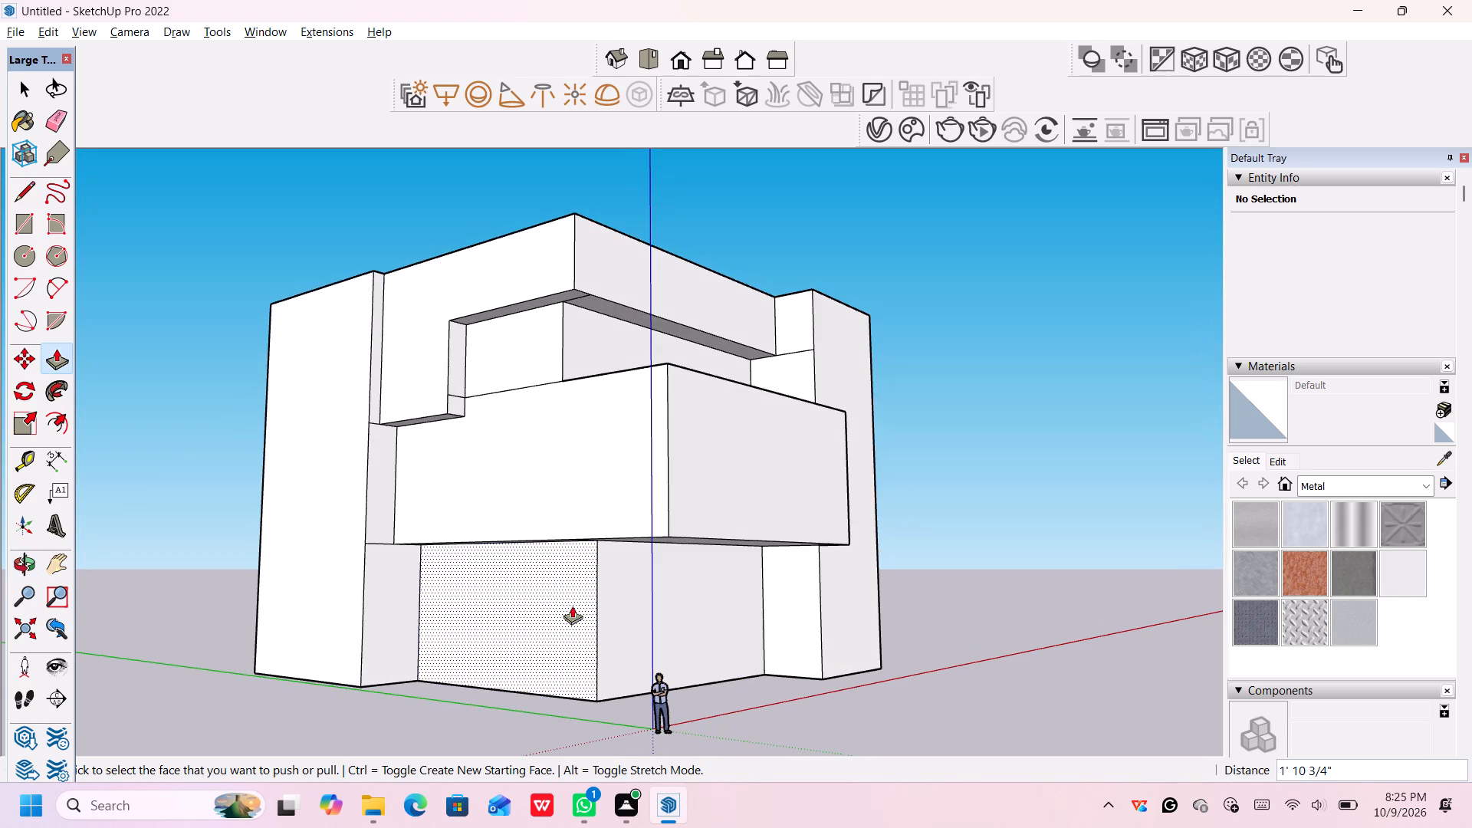
pyautogui.click(531, 608)
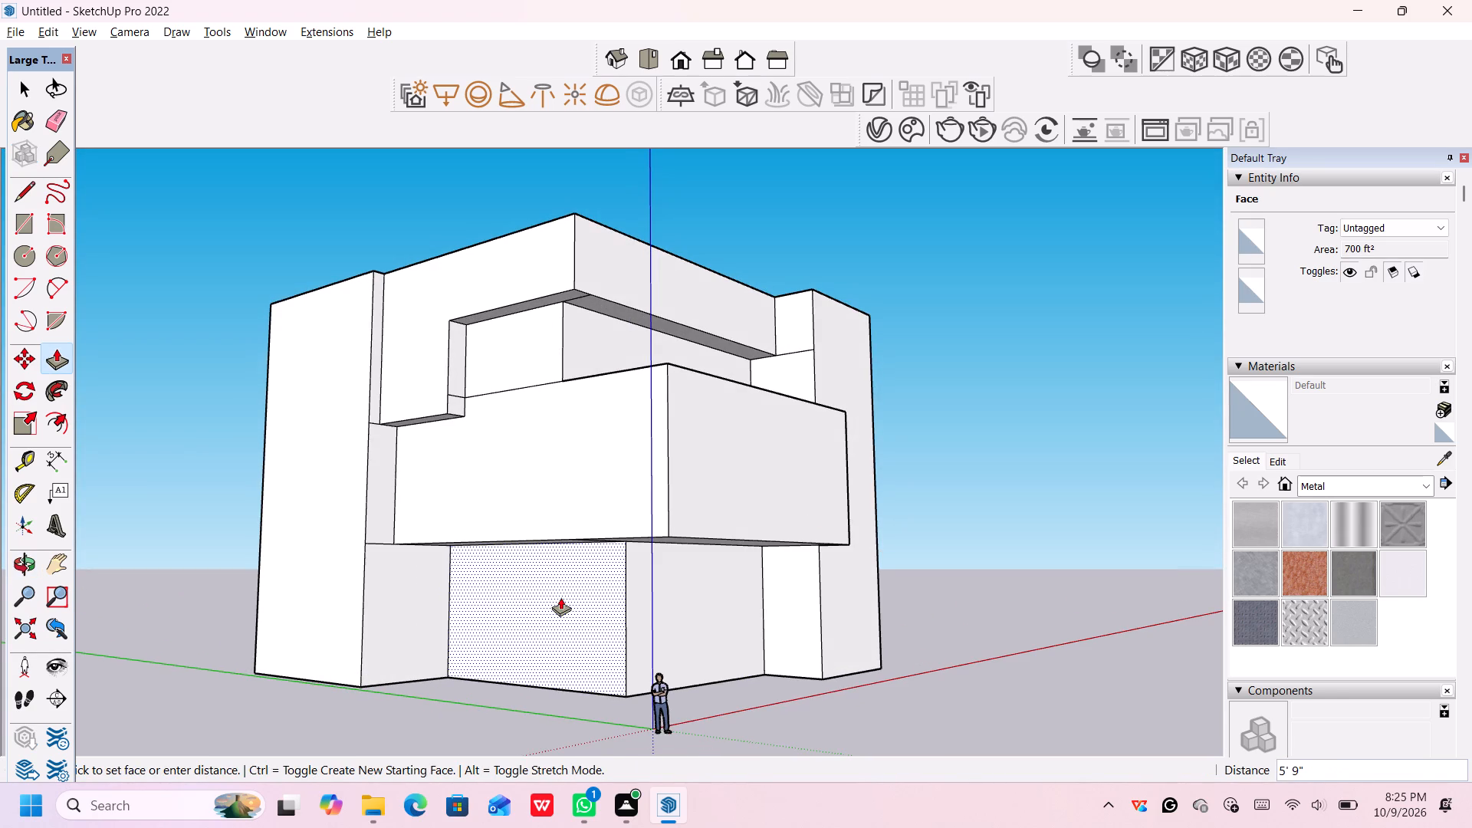
pyautogui.click(565, 595)
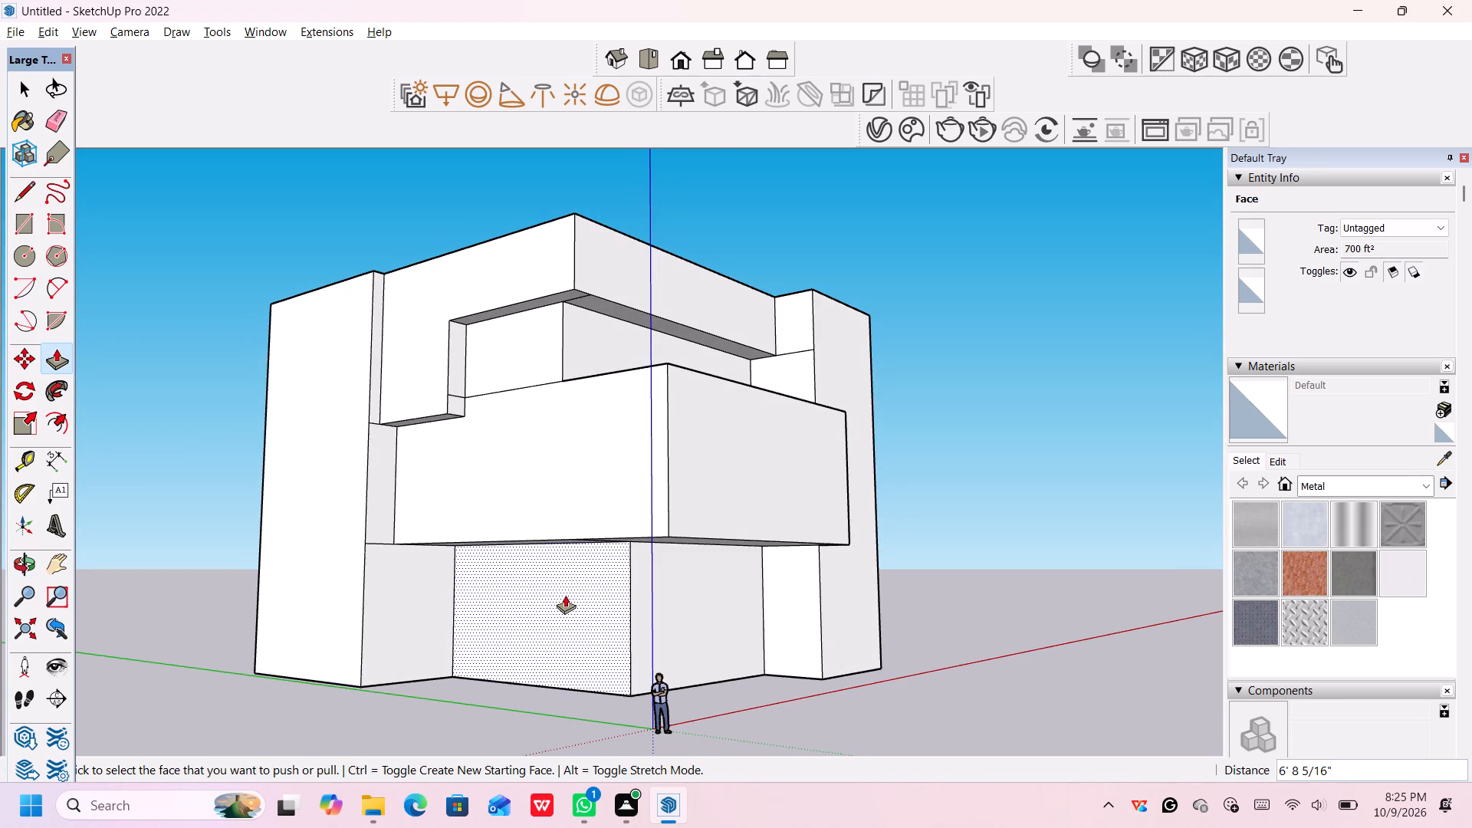
# Examine the building massing from the side, front and corner to check the recesses and overhangs.
pyautogui.scroll(-3, 730, 601)
pyautogui.moveTo(910, 596); pyautogui.dragTo(1005, 687, button='middle')
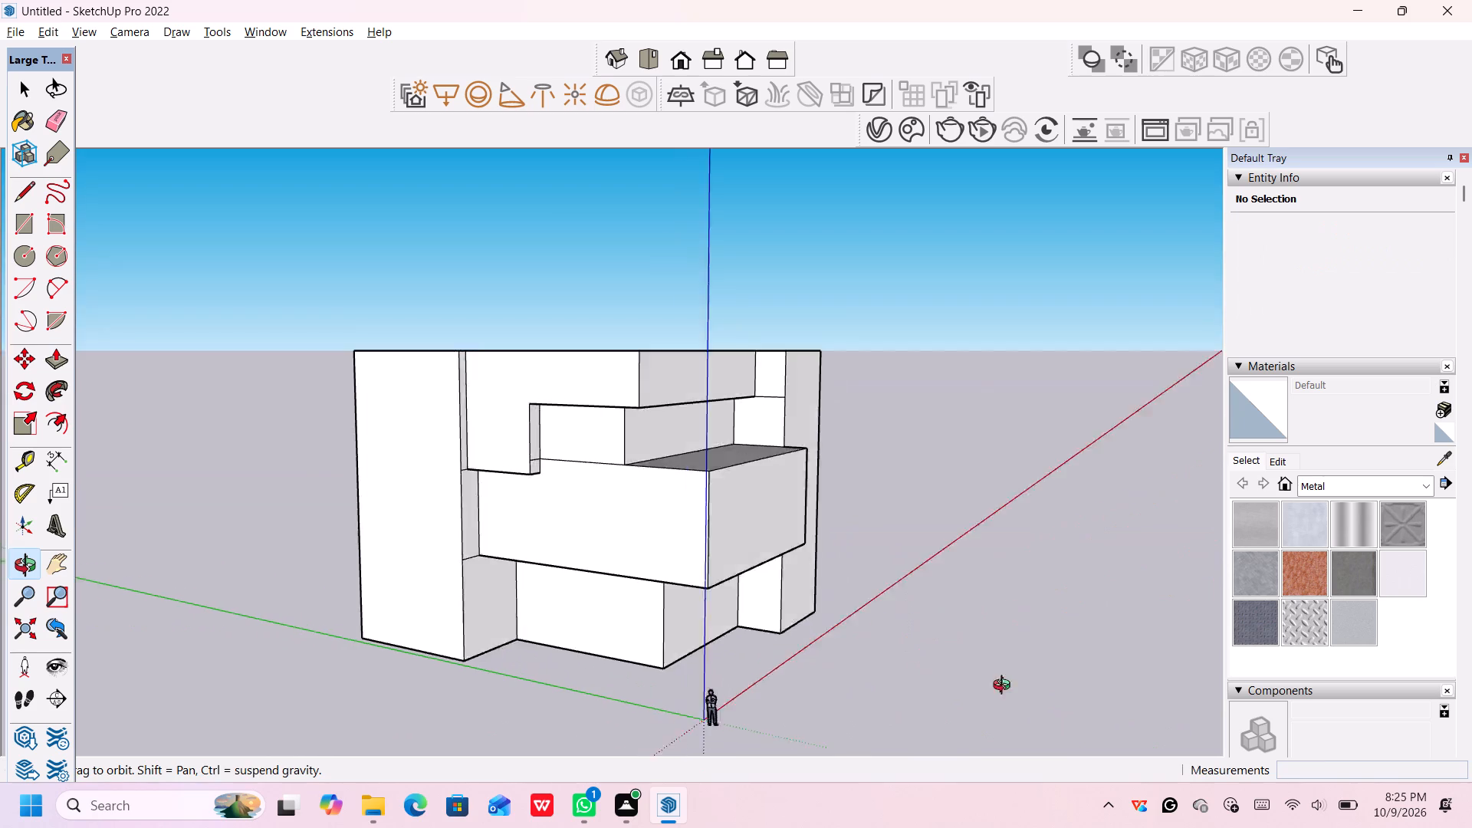
pyautogui.moveTo(1005, 687); pyautogui.dragTo(1046, 676, button='middle')
pyautogui.moveTo(488, 684); pyautogui.dragTo(632, 698, button='middle')
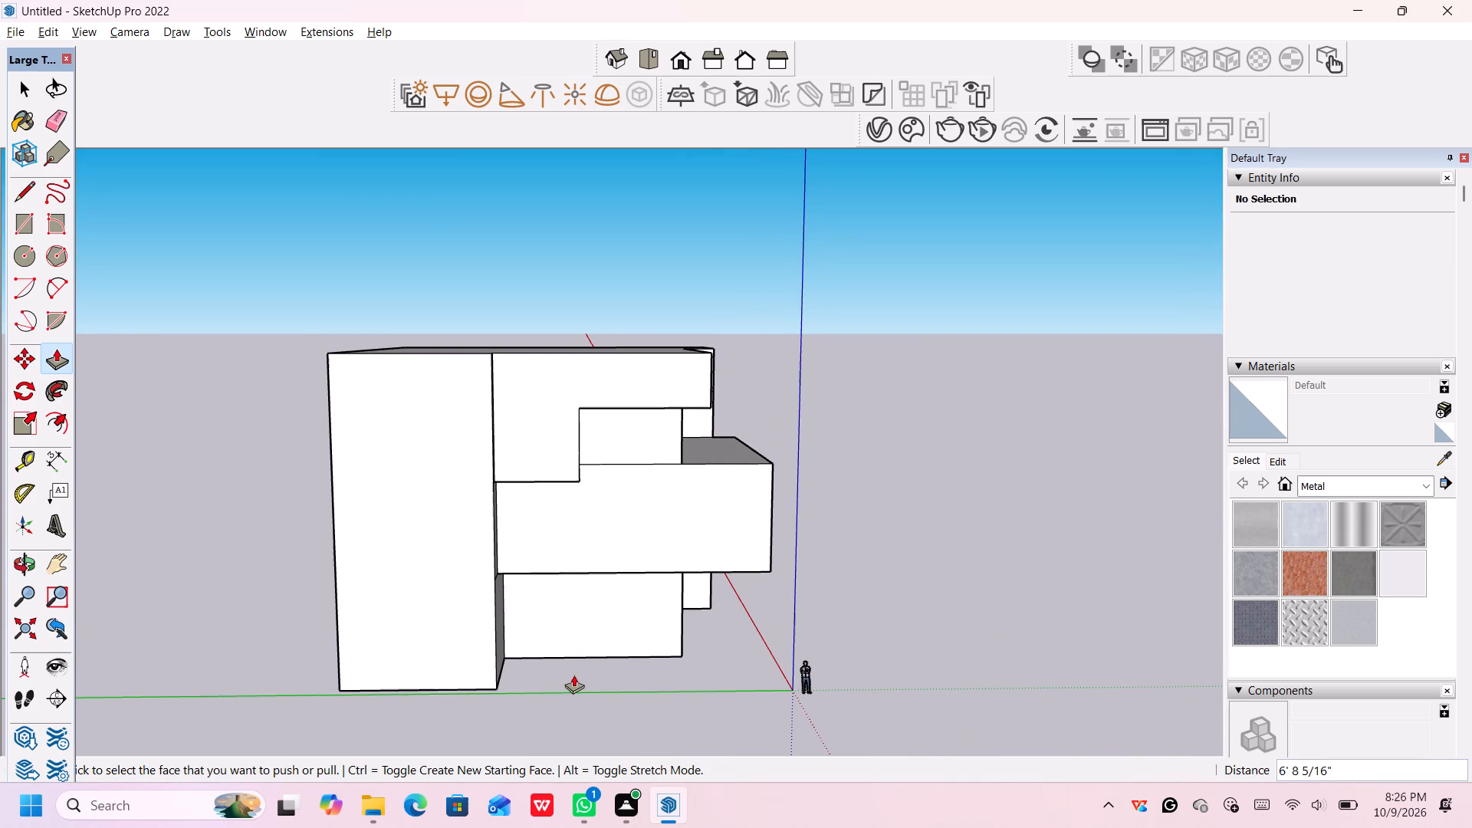
pyautogui.scroll(1, 560, 667)
pyautogui.moveTo(560, 669); pyautogui.dragTo(255, 659, button='middle')
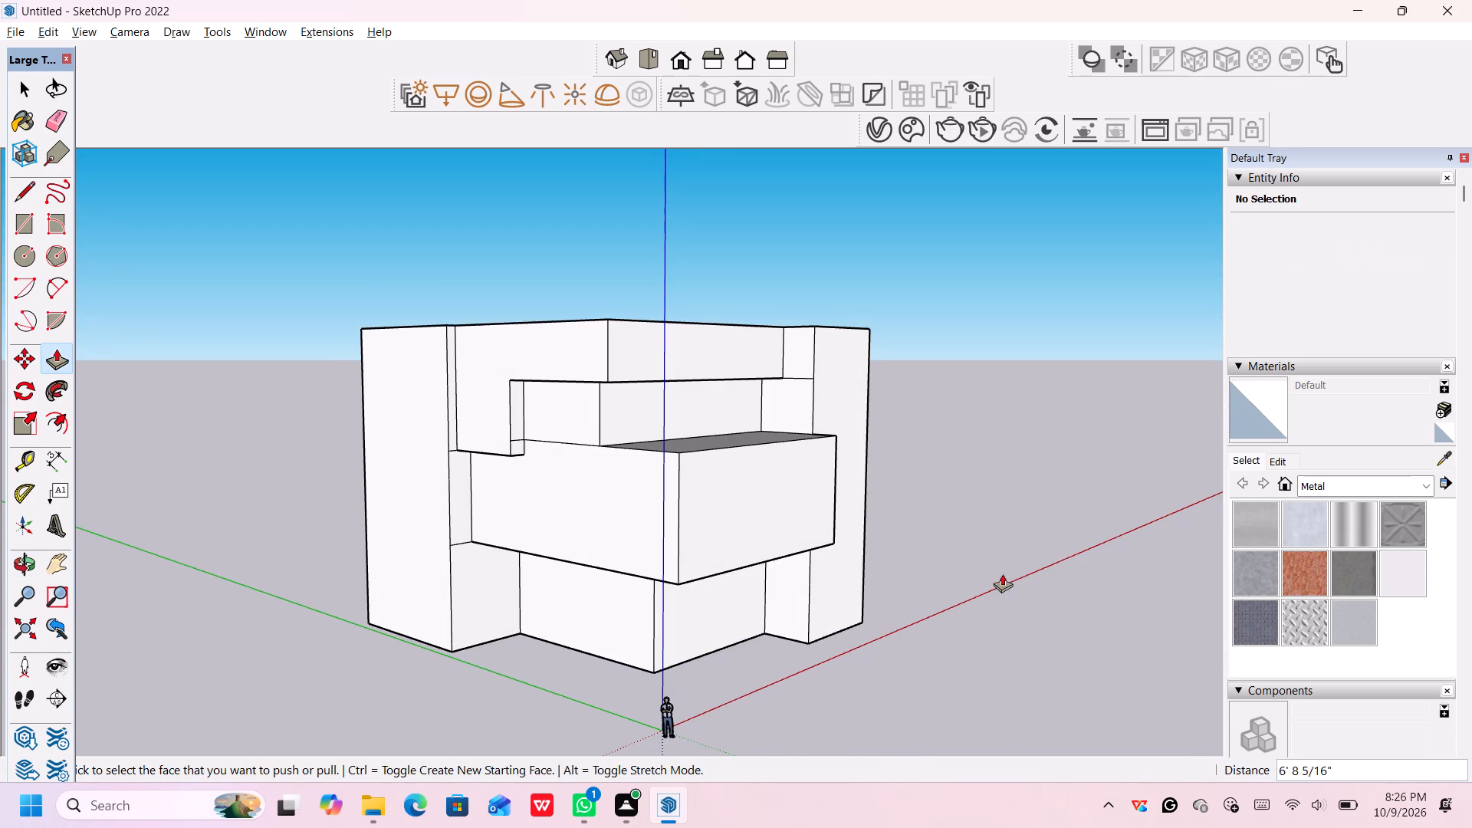
pyautogui.moveTo(1000, 573); pyautogui.dragTo(617, 660, button='middle')
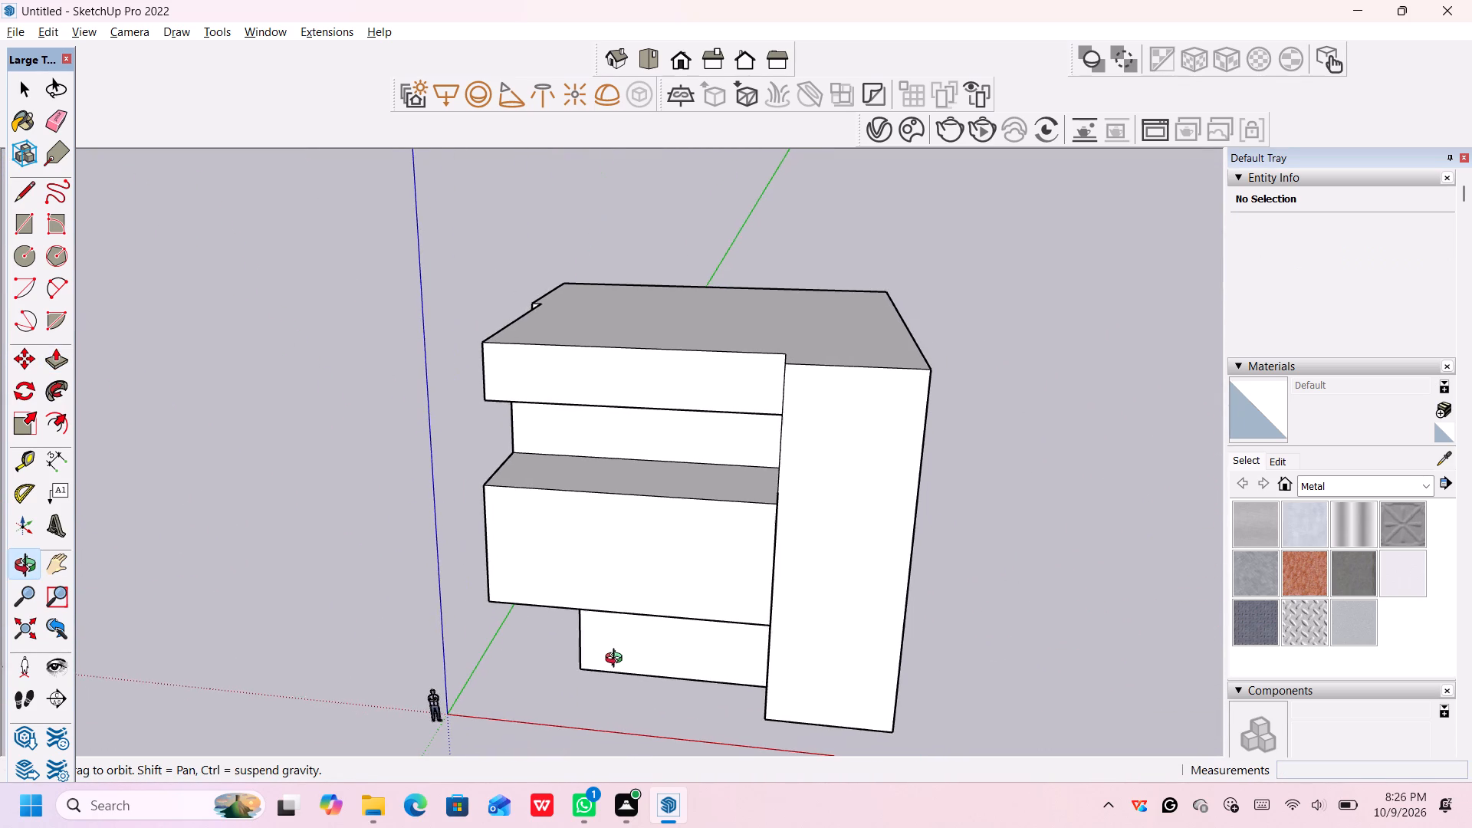
pyautogui.moveTo(617, 660); pyautogui.dragTo(949, 634, button='middle')
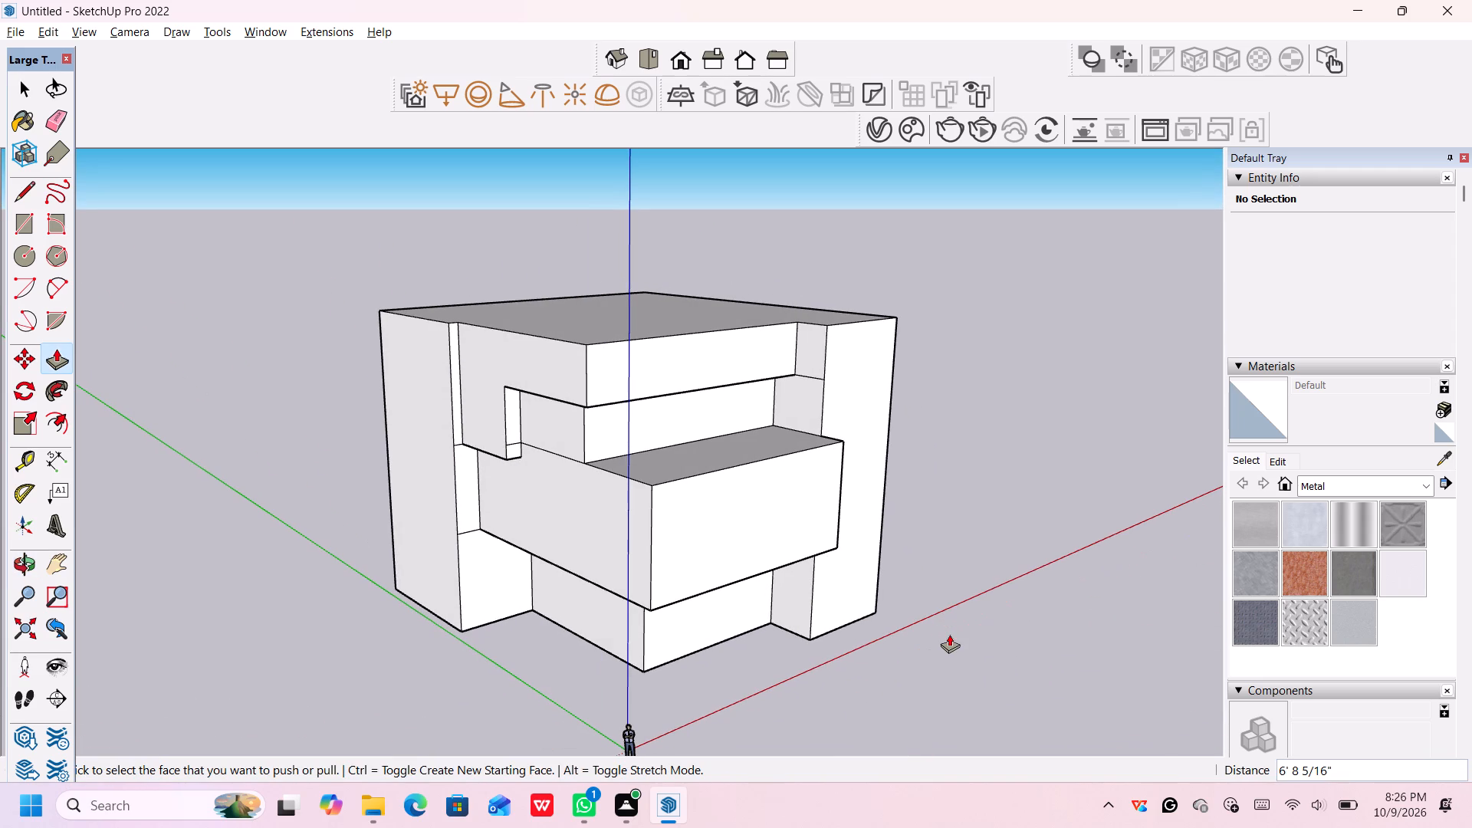
pyautogui.scroll(-1, 931, 629)
pyautogui.moveTo(922, 610); pyautogui.dragTo(844, 646, button='middle')
pyautogui.scroll(-3, 915, 610)
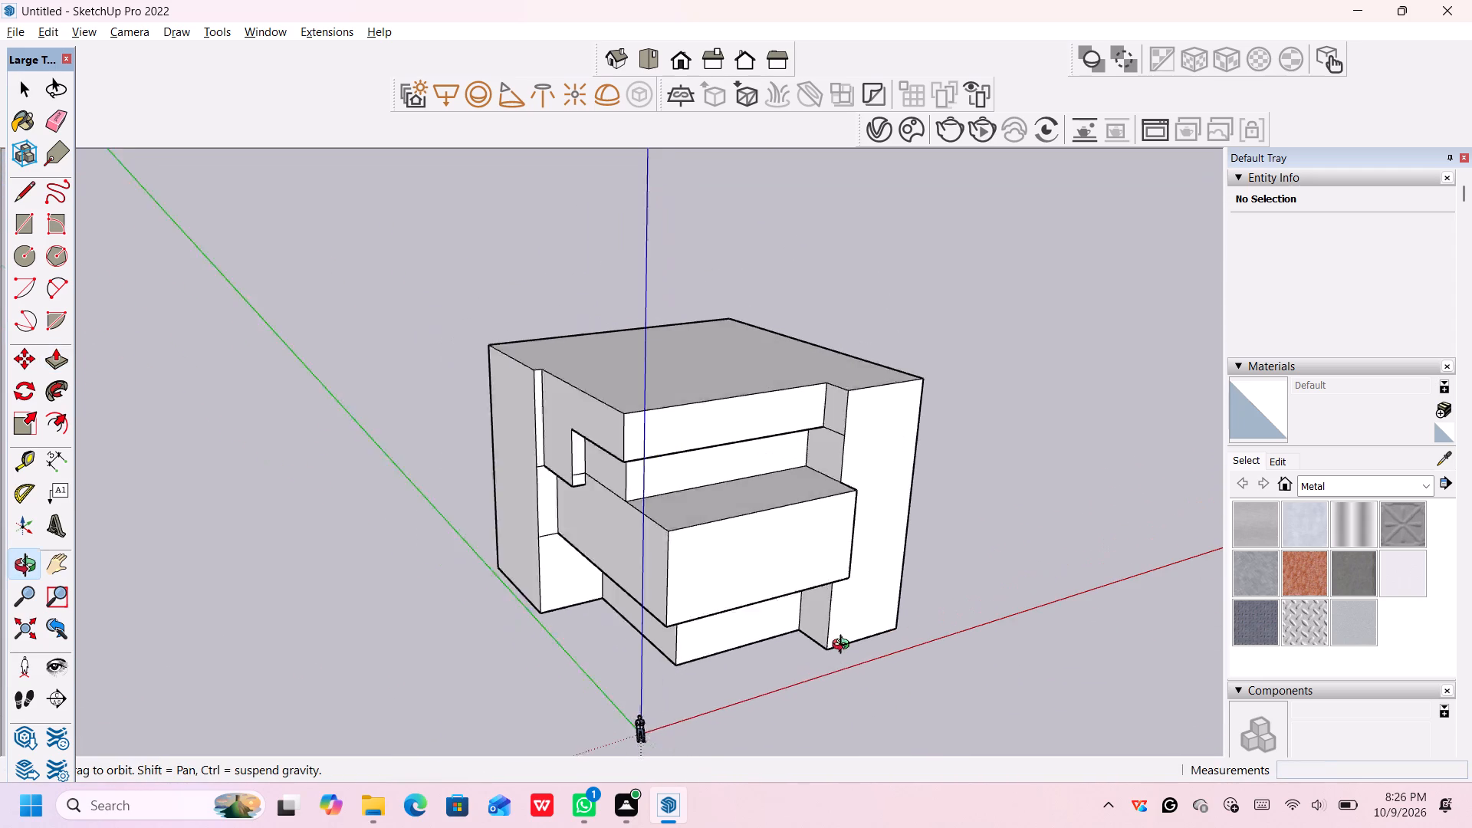
pyautogui.scroll(-2, 844, 646)
pyautogui.moveTo(844, 646); pyautogui.dragTo(843, 648, button='middle')
pyautogui.scroll(3, 885, 659)
# Draw a horizontal line about 20' 5" long across the front face of the full-height end block, continuing the top band's lower edge.
pyautogui.press('space')
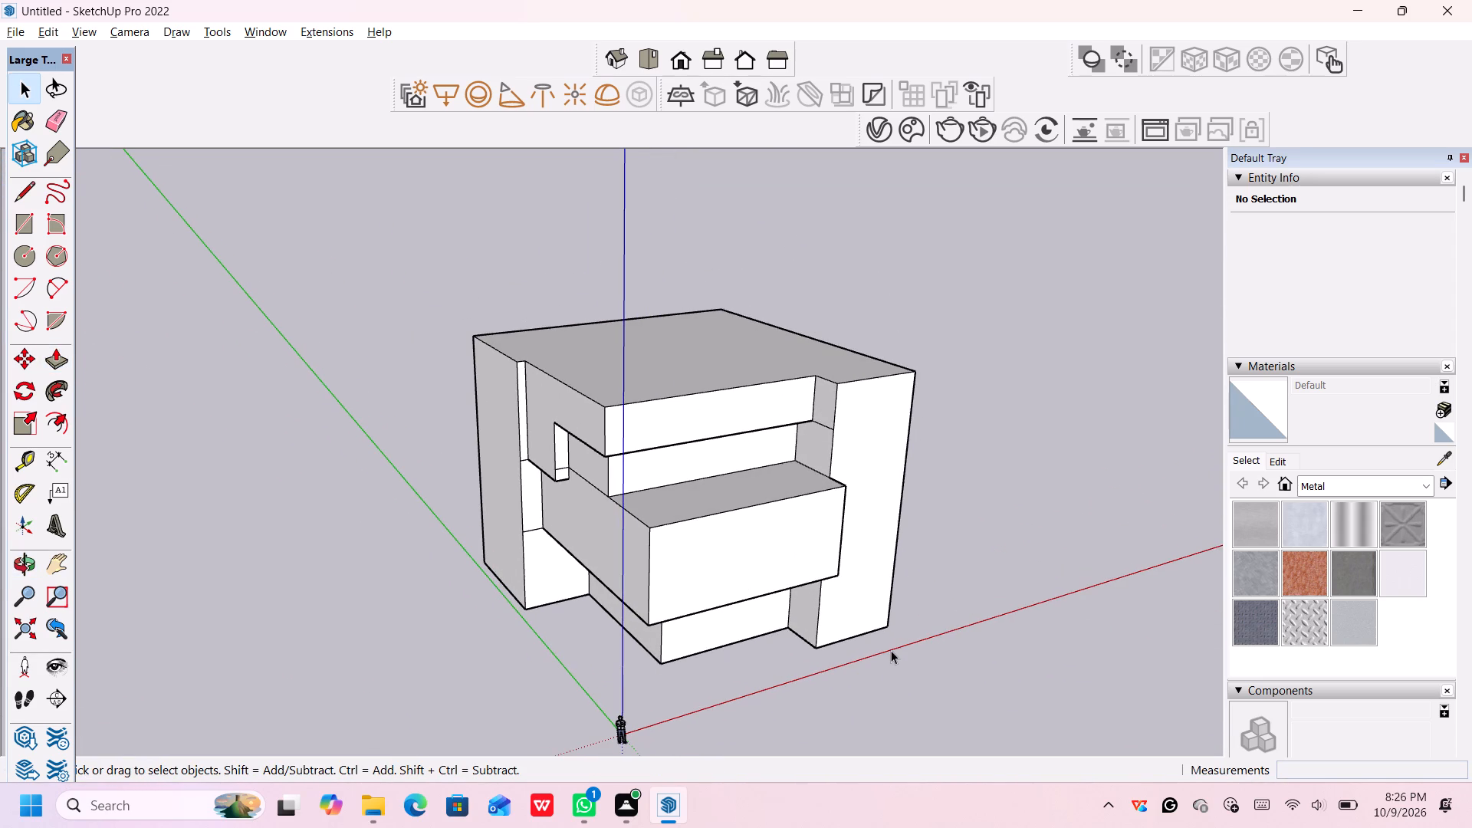
pyautogui.press('l')
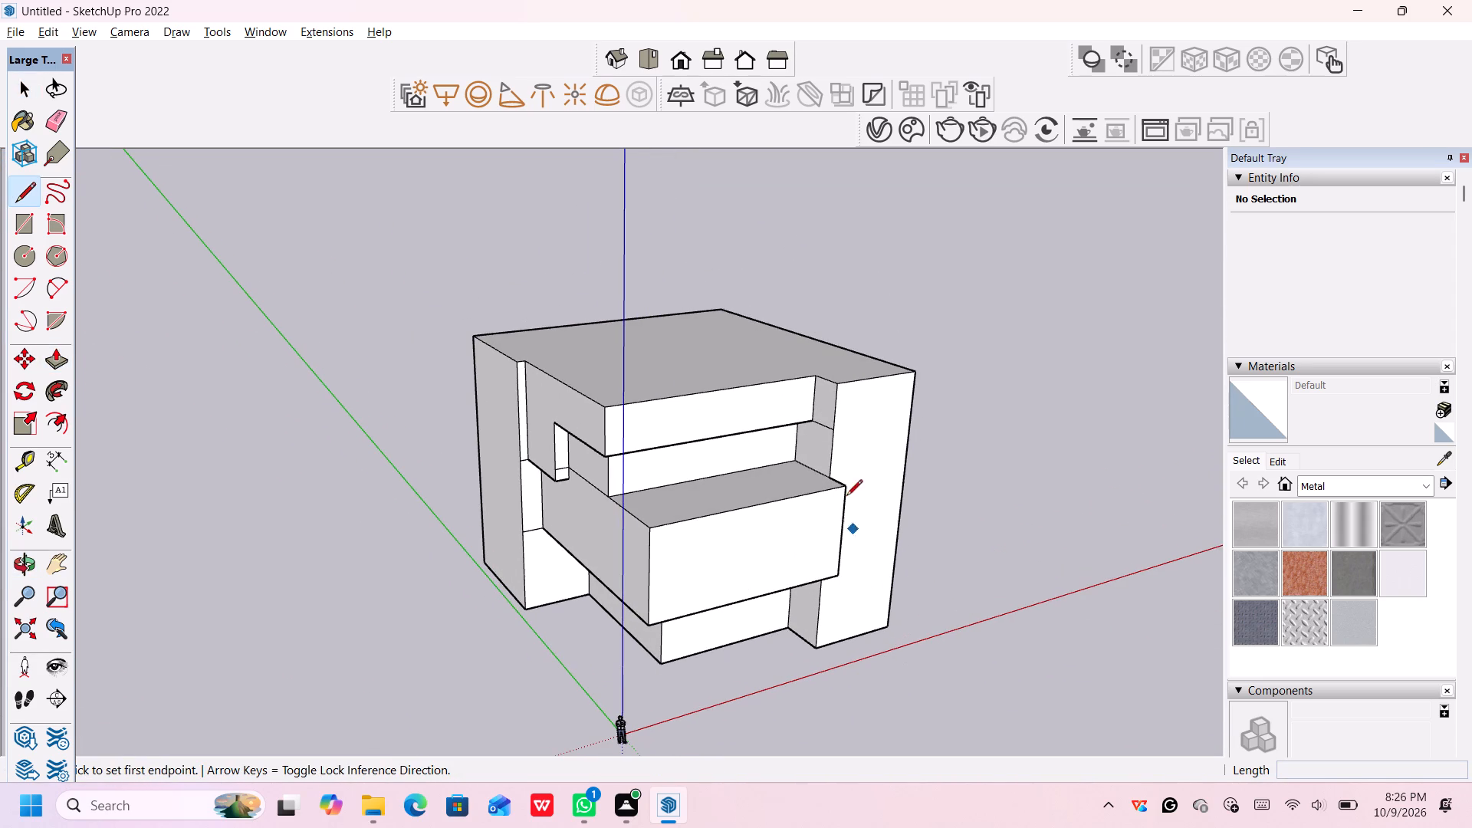
pyautogui.click(838, 428)
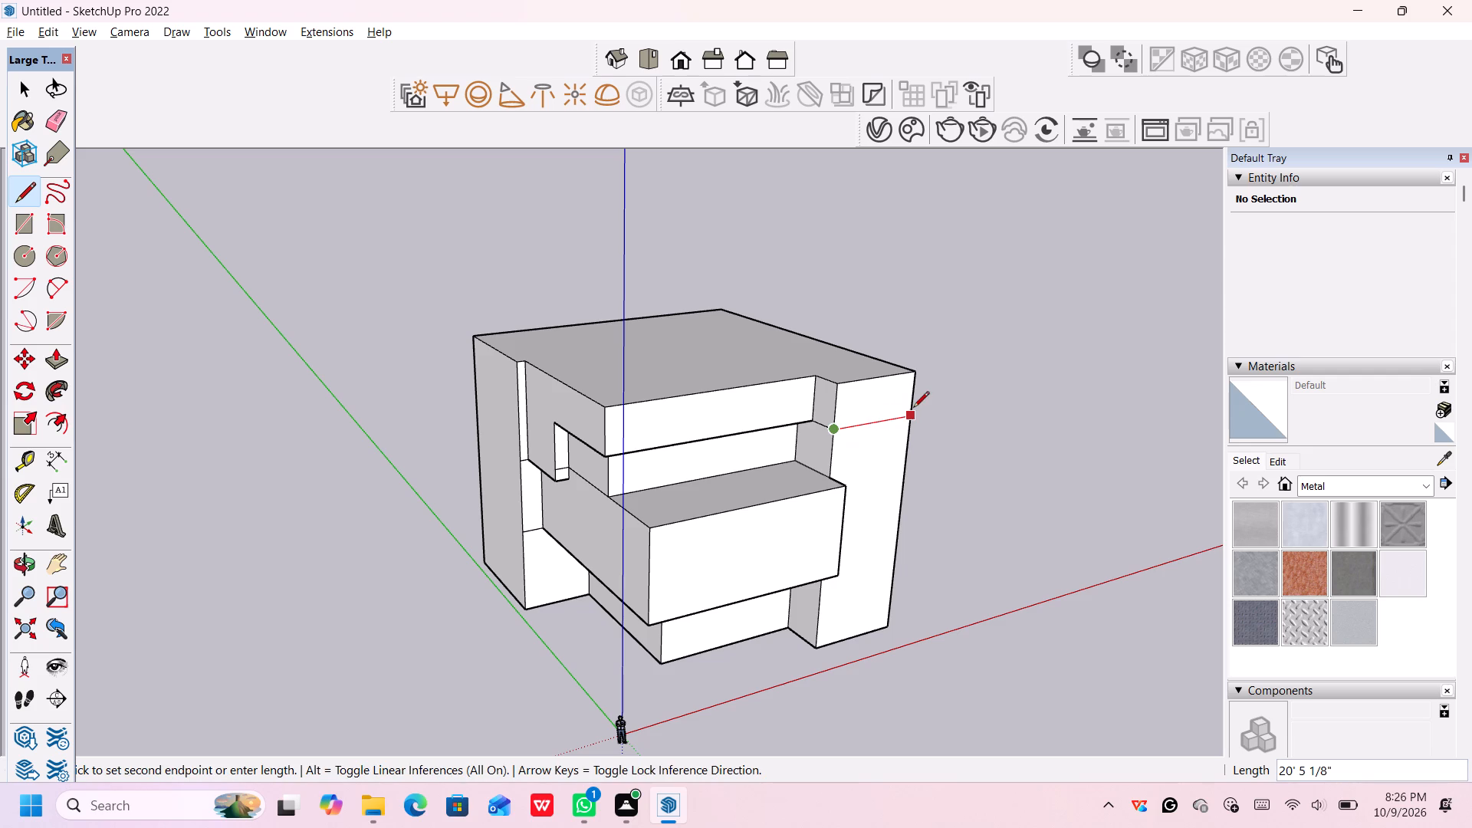
pyautogui.click(911, 411)
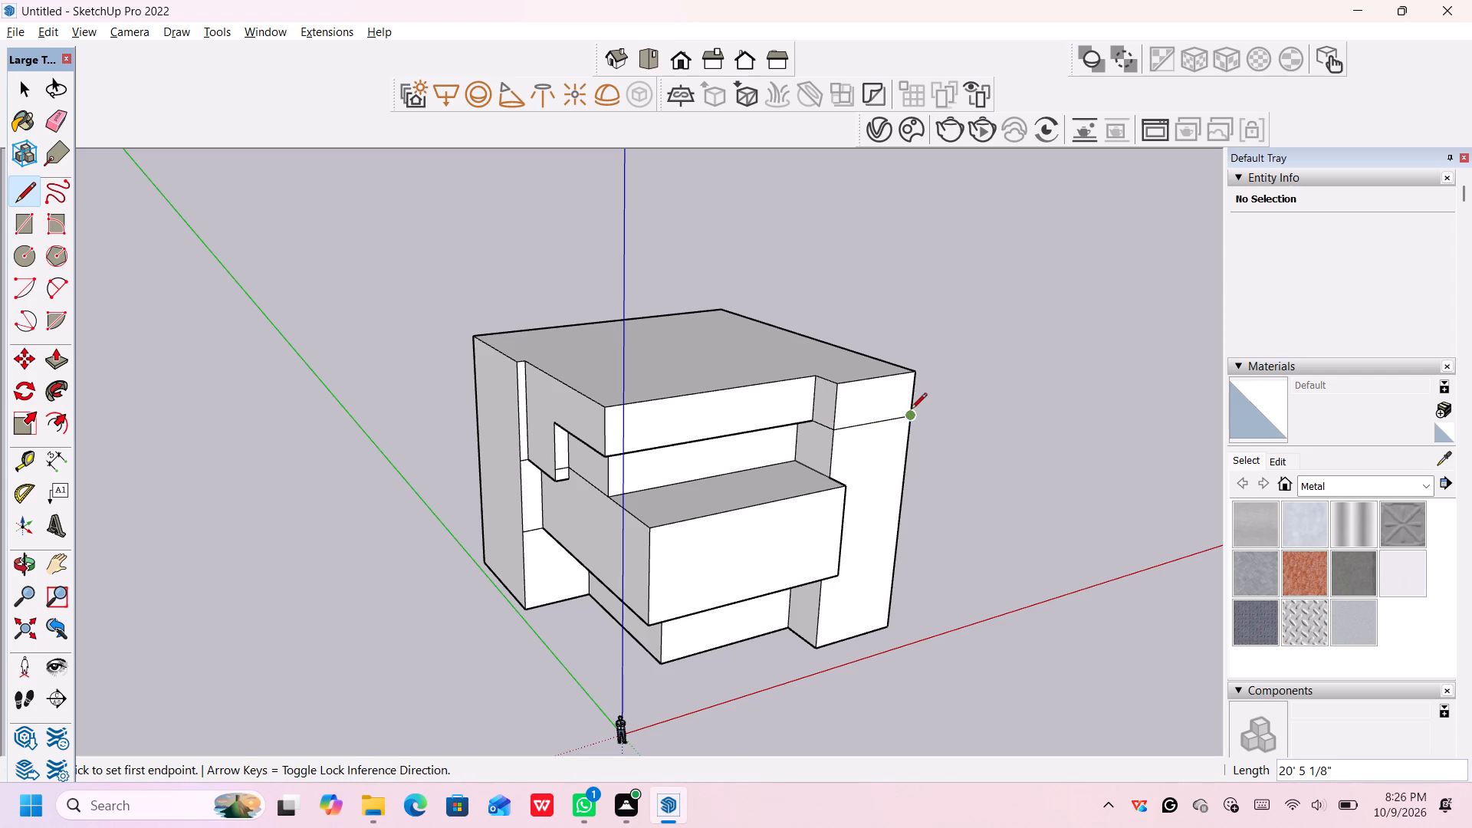
pyautogui.press('Escape')
pyautogui.press('space')
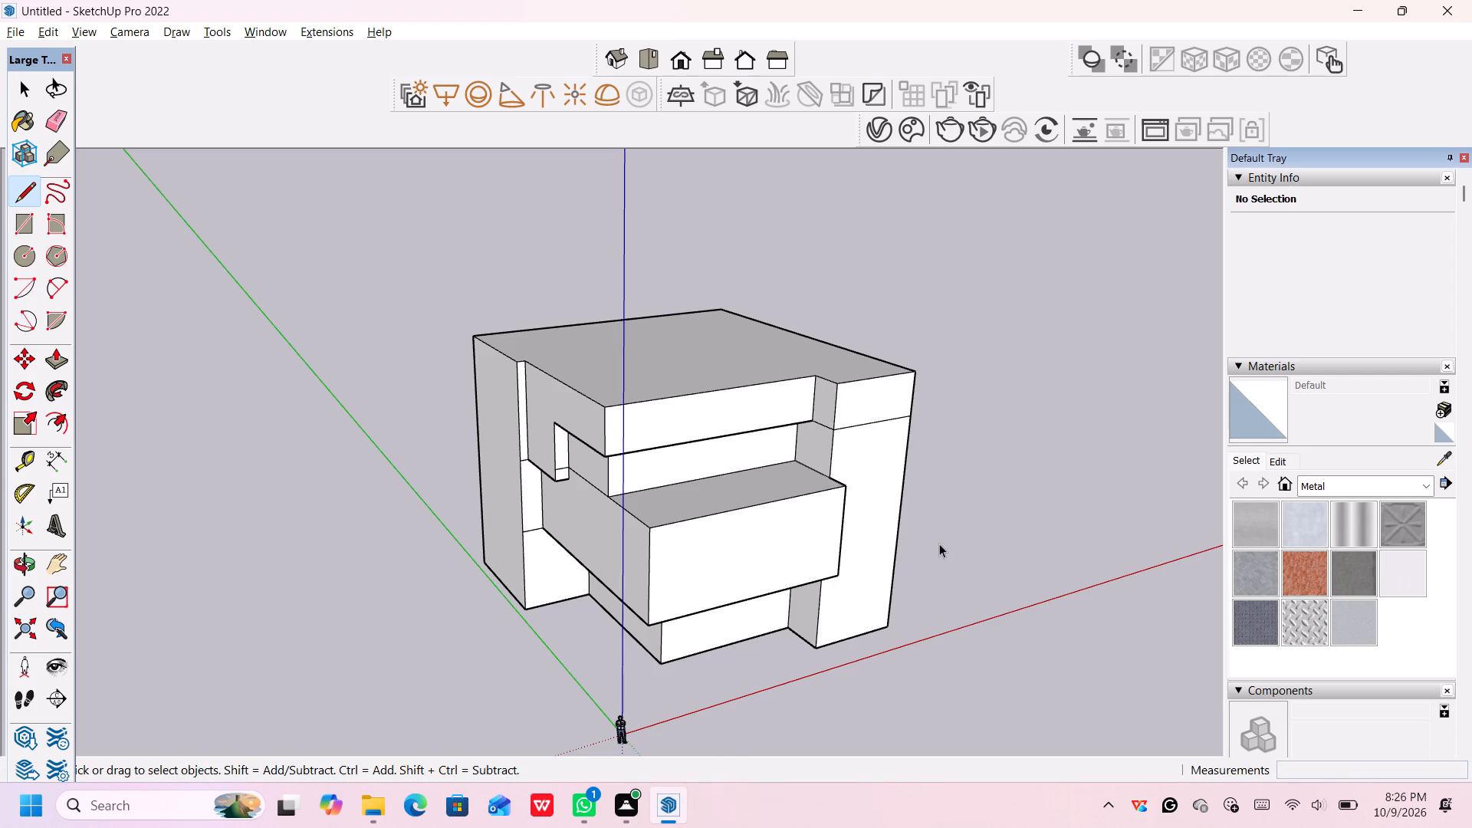
# Push the end block's front face below the new line about 4' 7" inward, leaving the top band overhanging.
pyautogui.press('p')
pyautogui.click(870, 528)
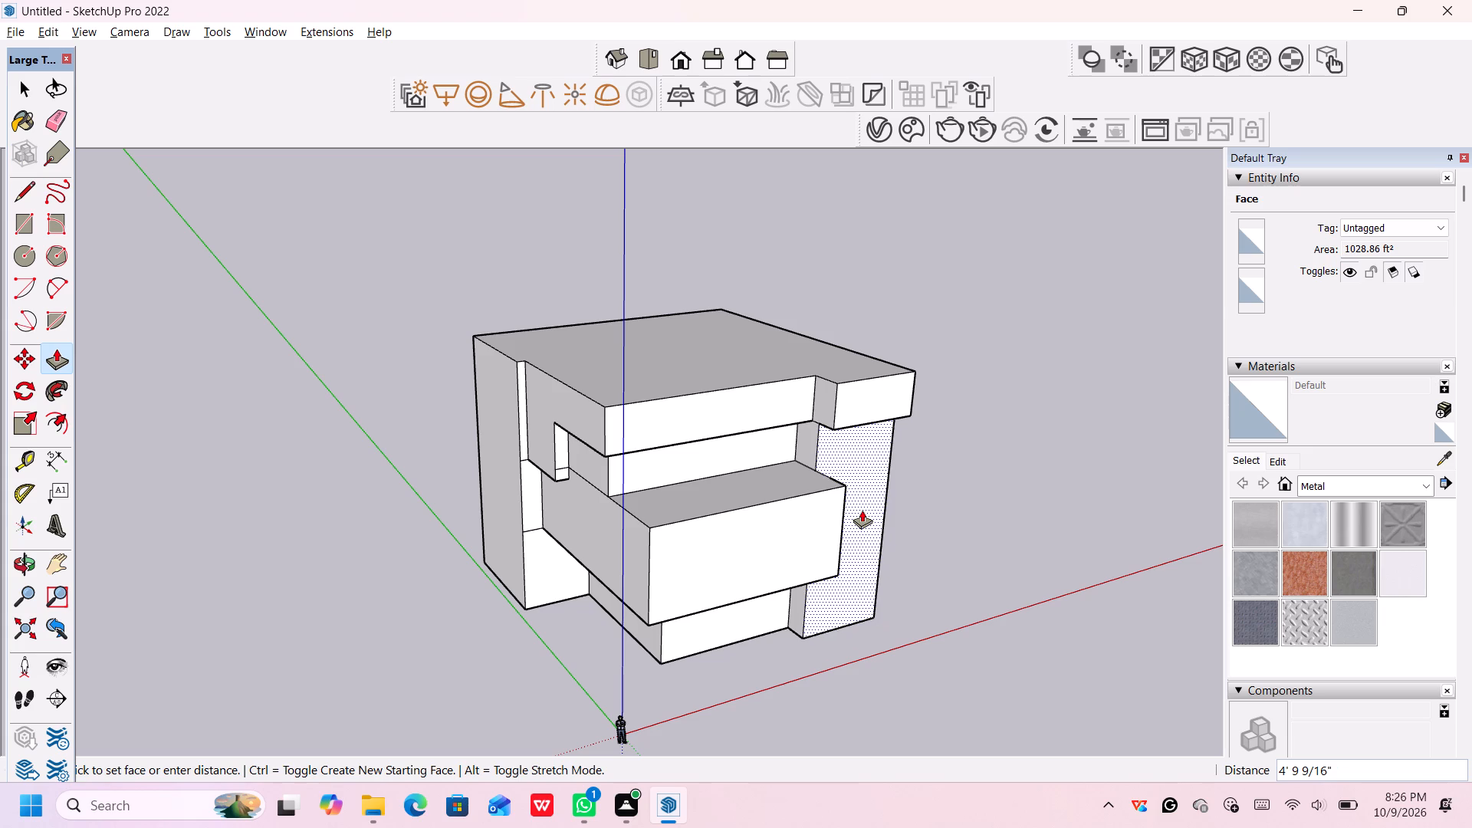
pyautogui.click(862, 510)
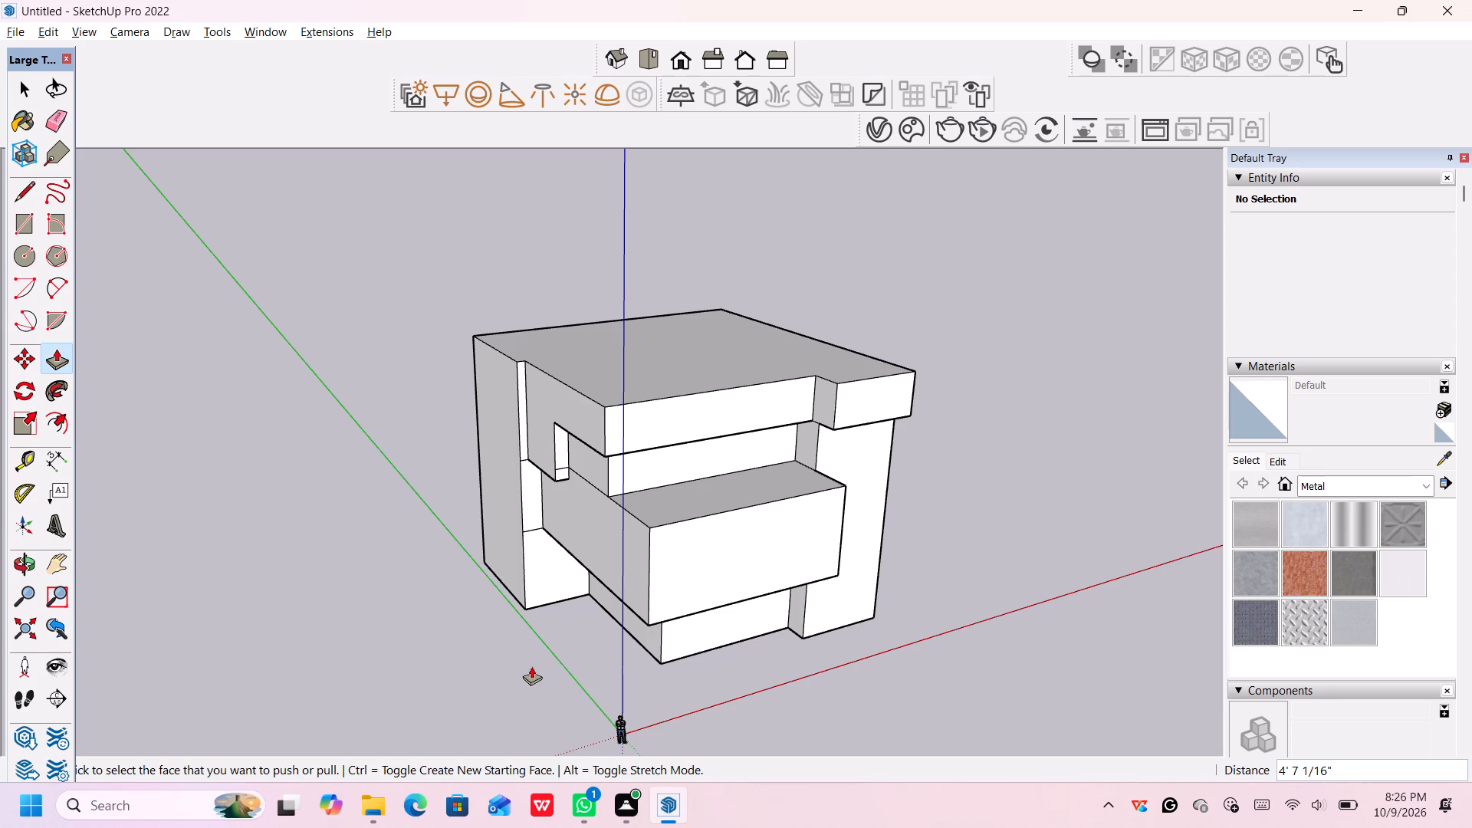
# Examine the massing around the front corner and the side elevation's full-height block.
pyautogui.moveTo(531, 666); pyautogui.dragTo(665, 695, button='middle')
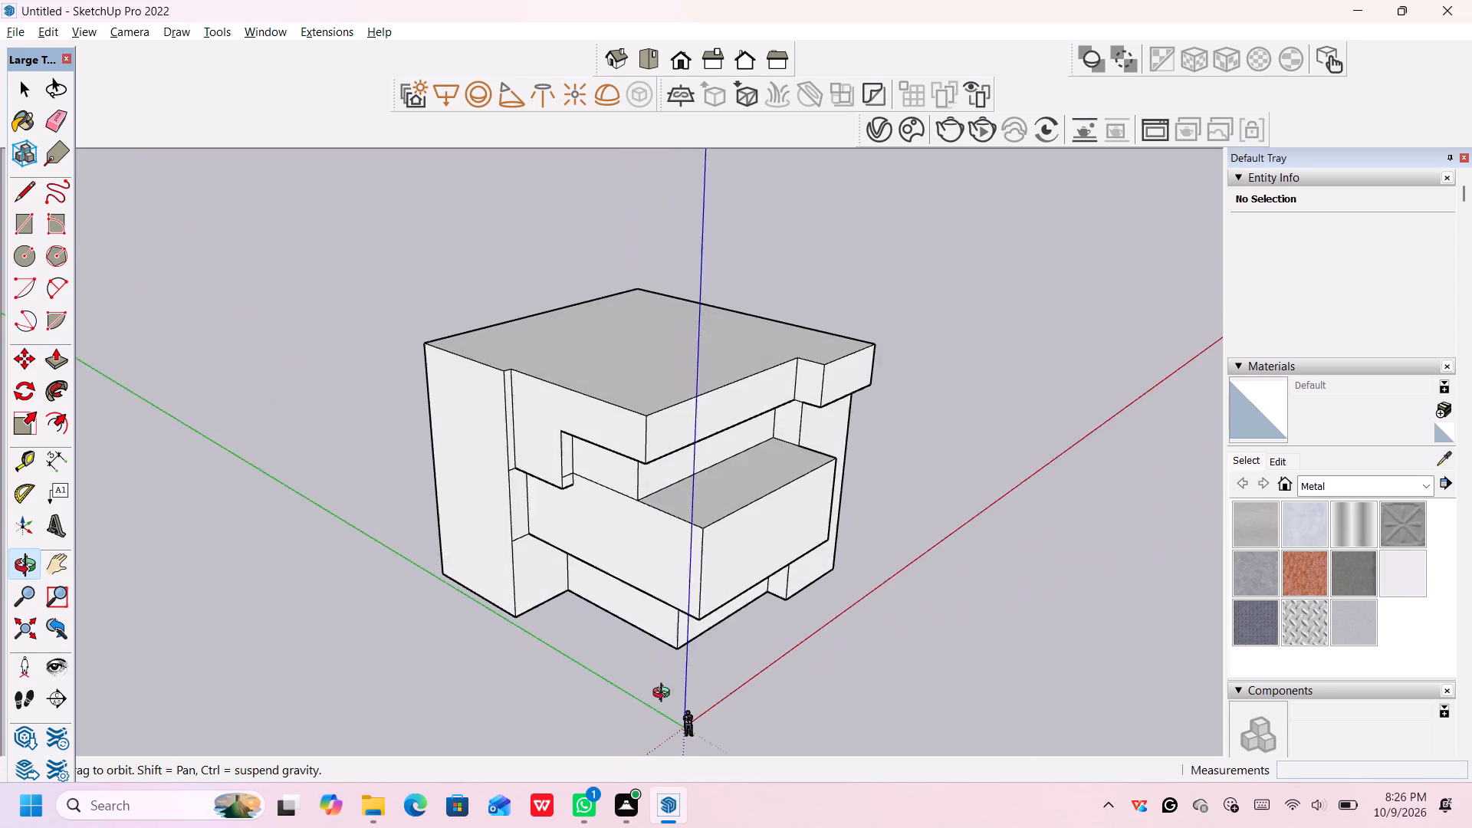
pyautogui.moveTo(665, 695); pyautogui.dragTo(799, 662, button='middle')
pyautogui.middleClick(554, 647)
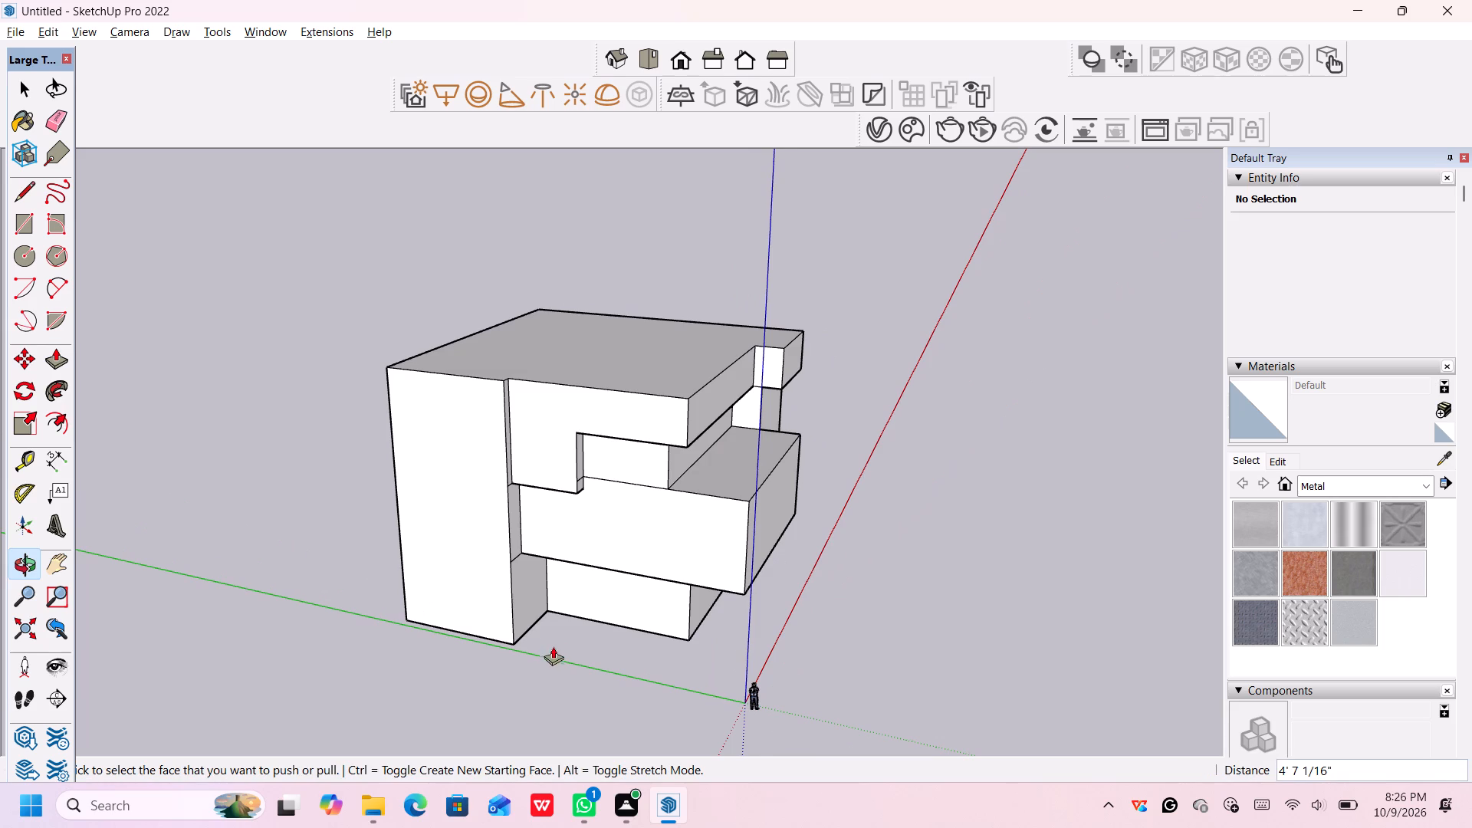
pyautogui.scroll(3, 538, 631)
pyautogui.scroll(-3, 557, 632)
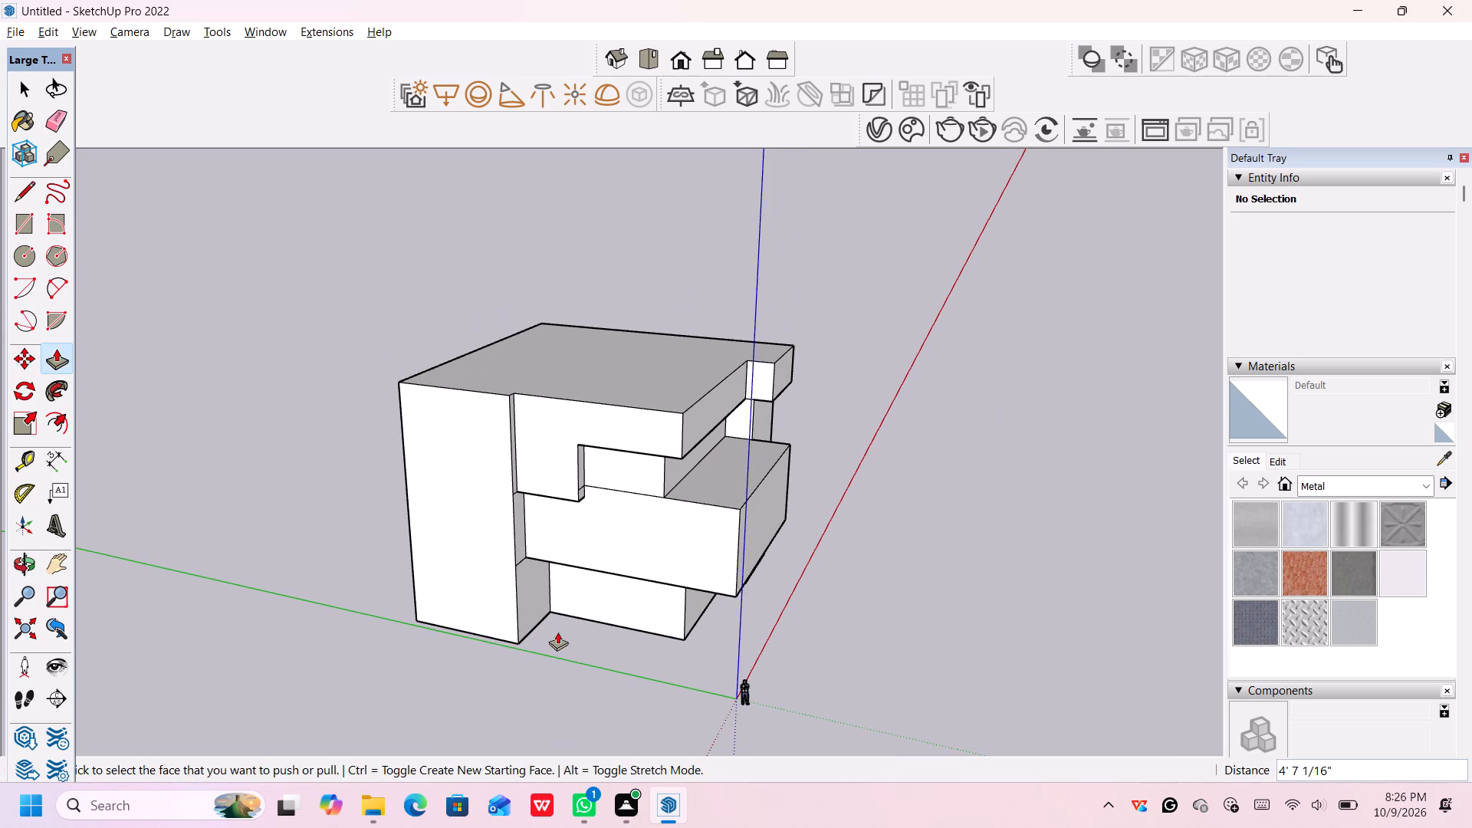
pyautogui.moveTo(595, 639); pyautogui.dragTo(376, 664, button='middle')
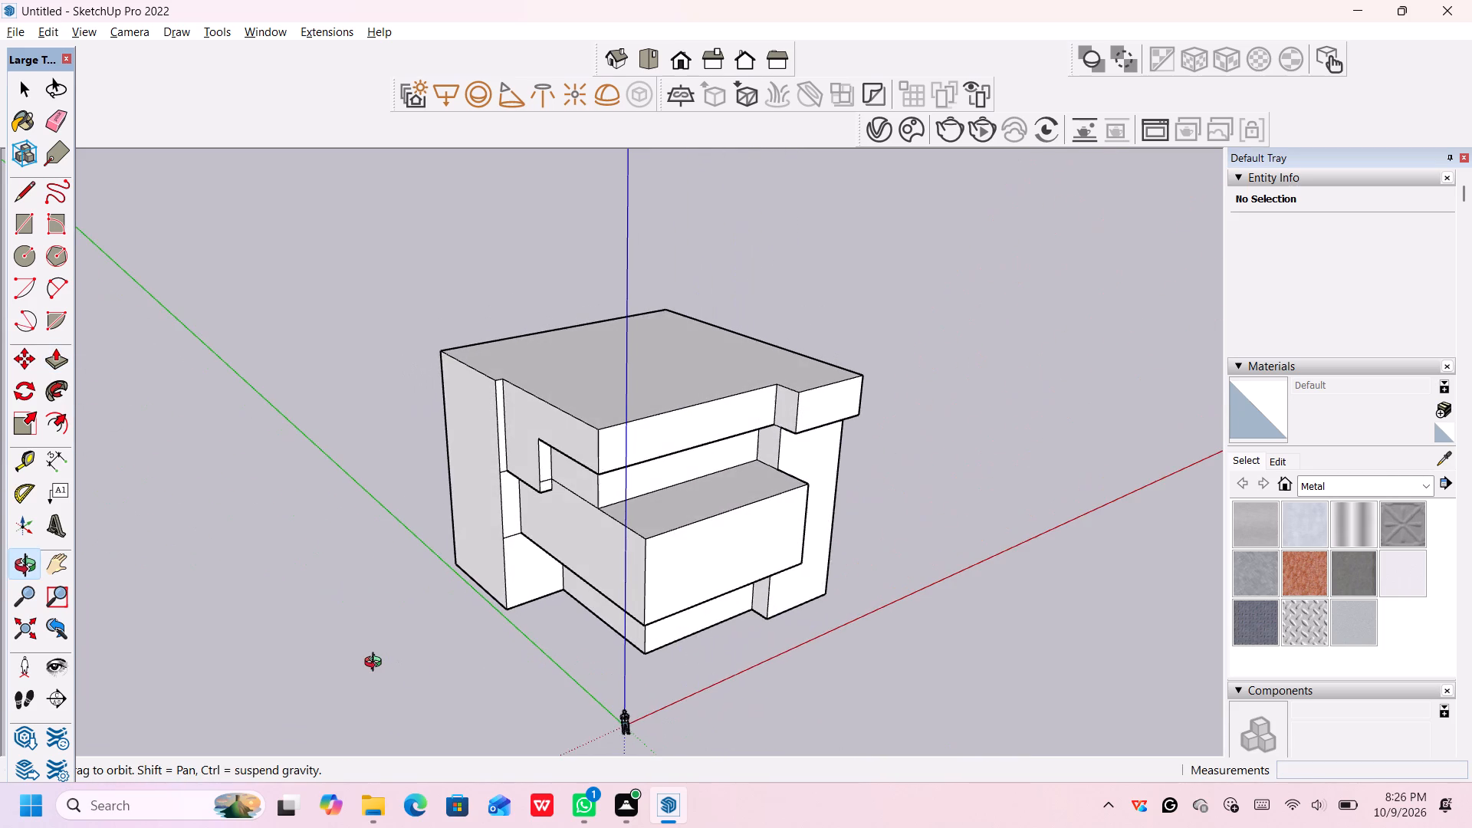
pyautogui.moveTo(376, 664); pyautogui.dragTo(532, 711, button='middle')
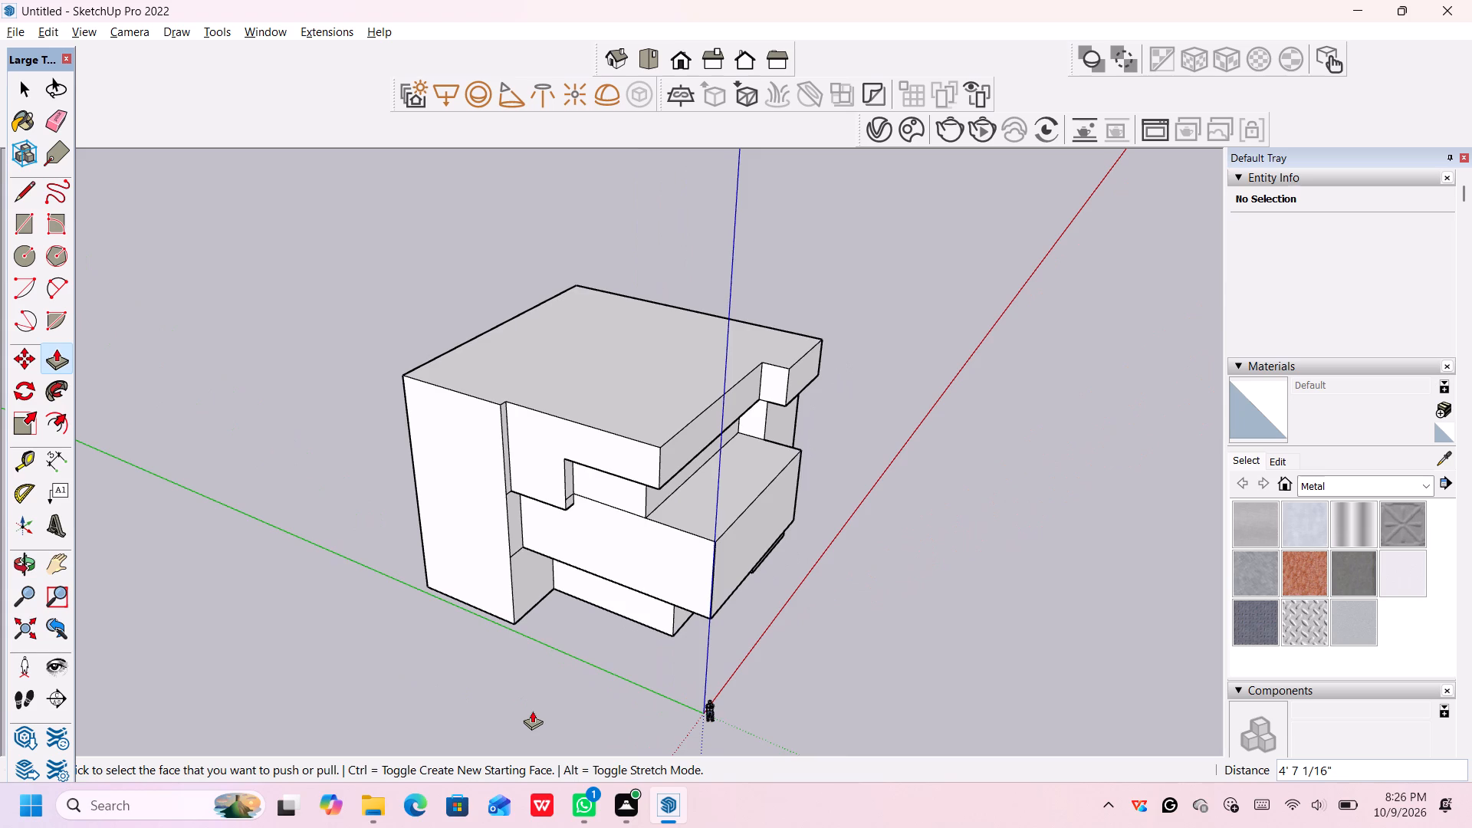
pyautogui.scroll(3, 532, 712)
pyautogui.press('space')
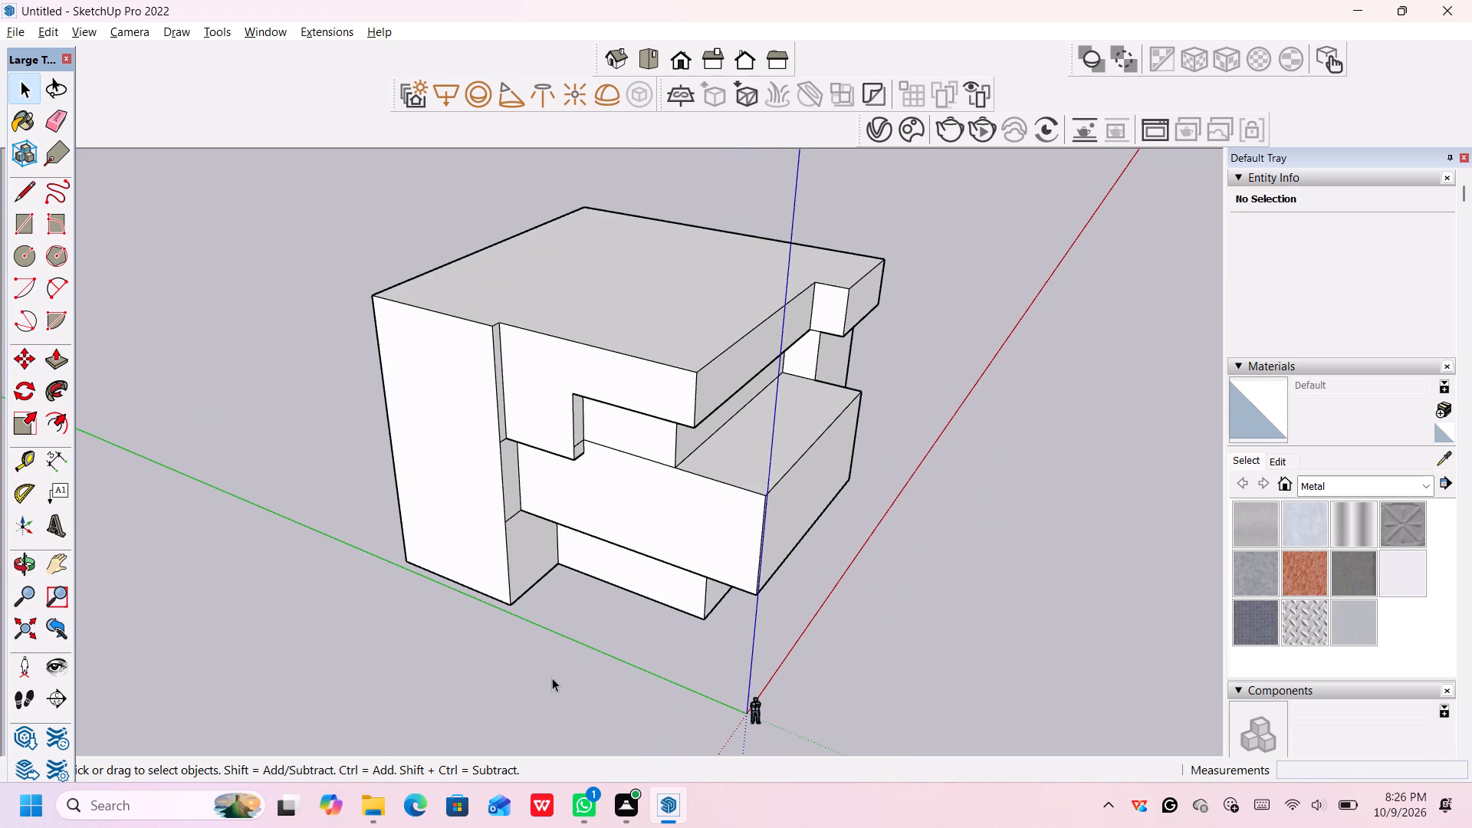
pyautogui.scroll(-2, 544, 663)
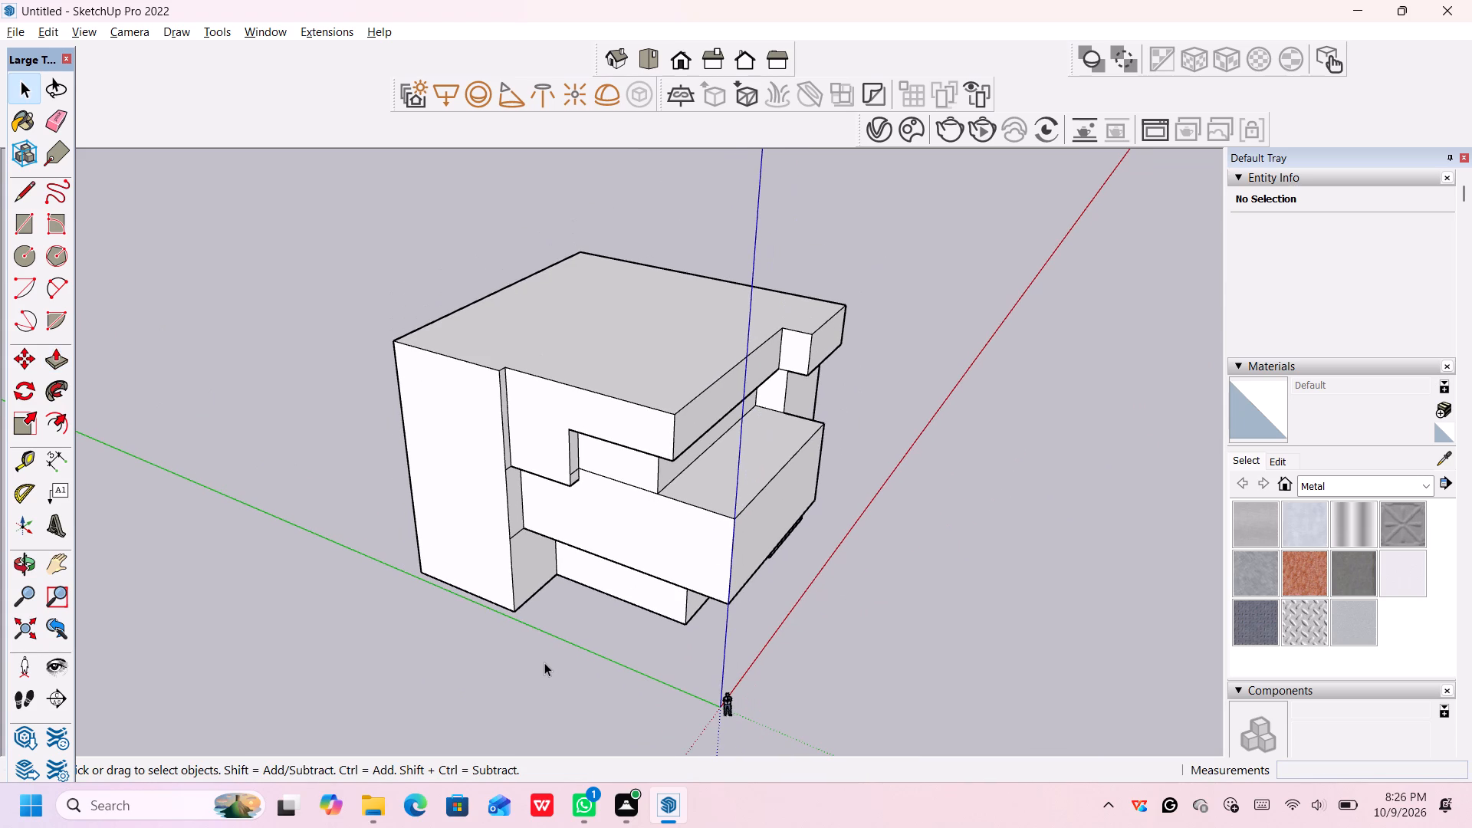
pyautogui.scroll(3, 509, 624)
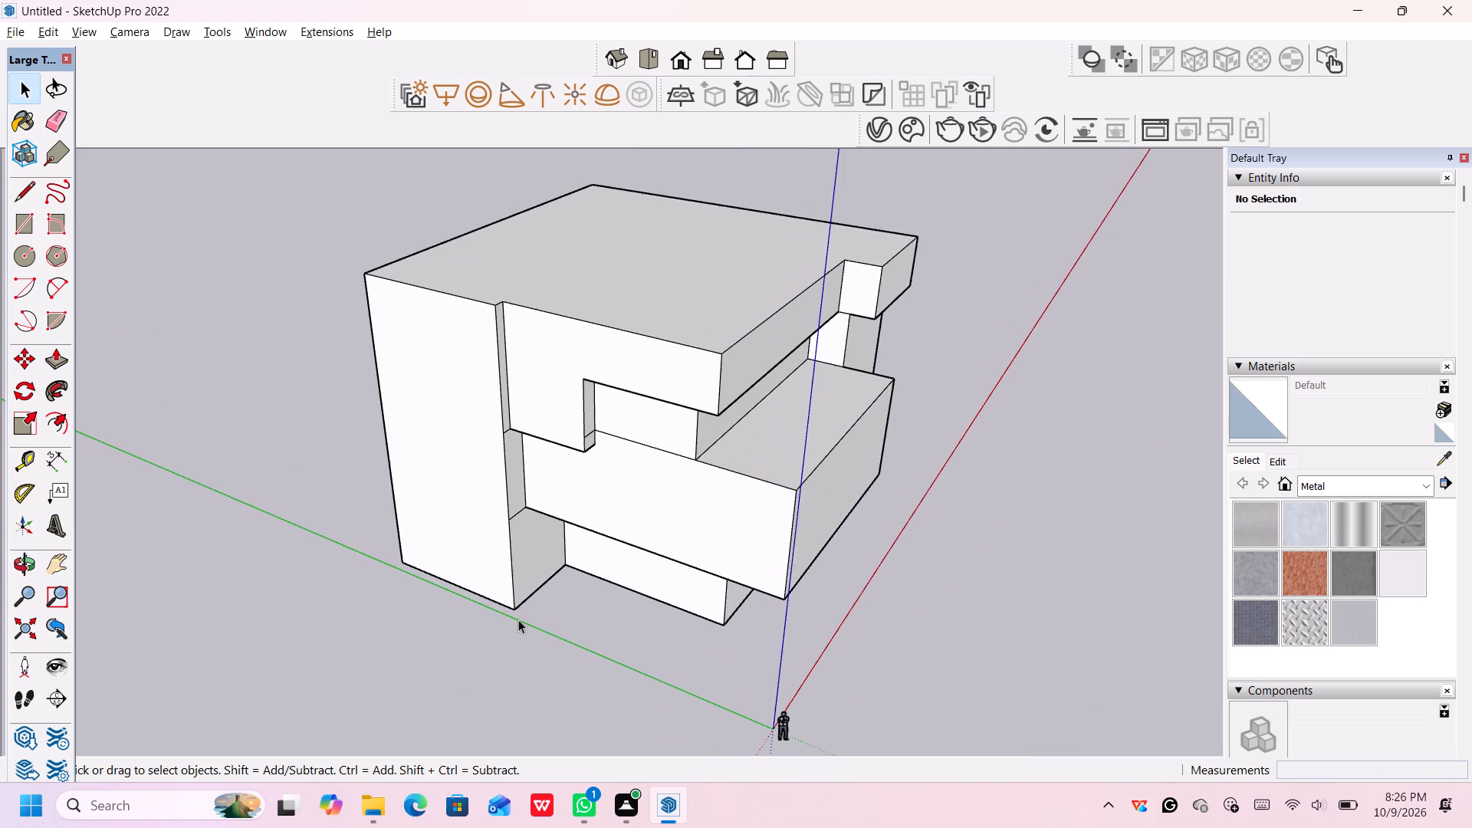
pyautogui.moveTo(521, 624); pyautogui.dragTo(587, 649, button='middle')
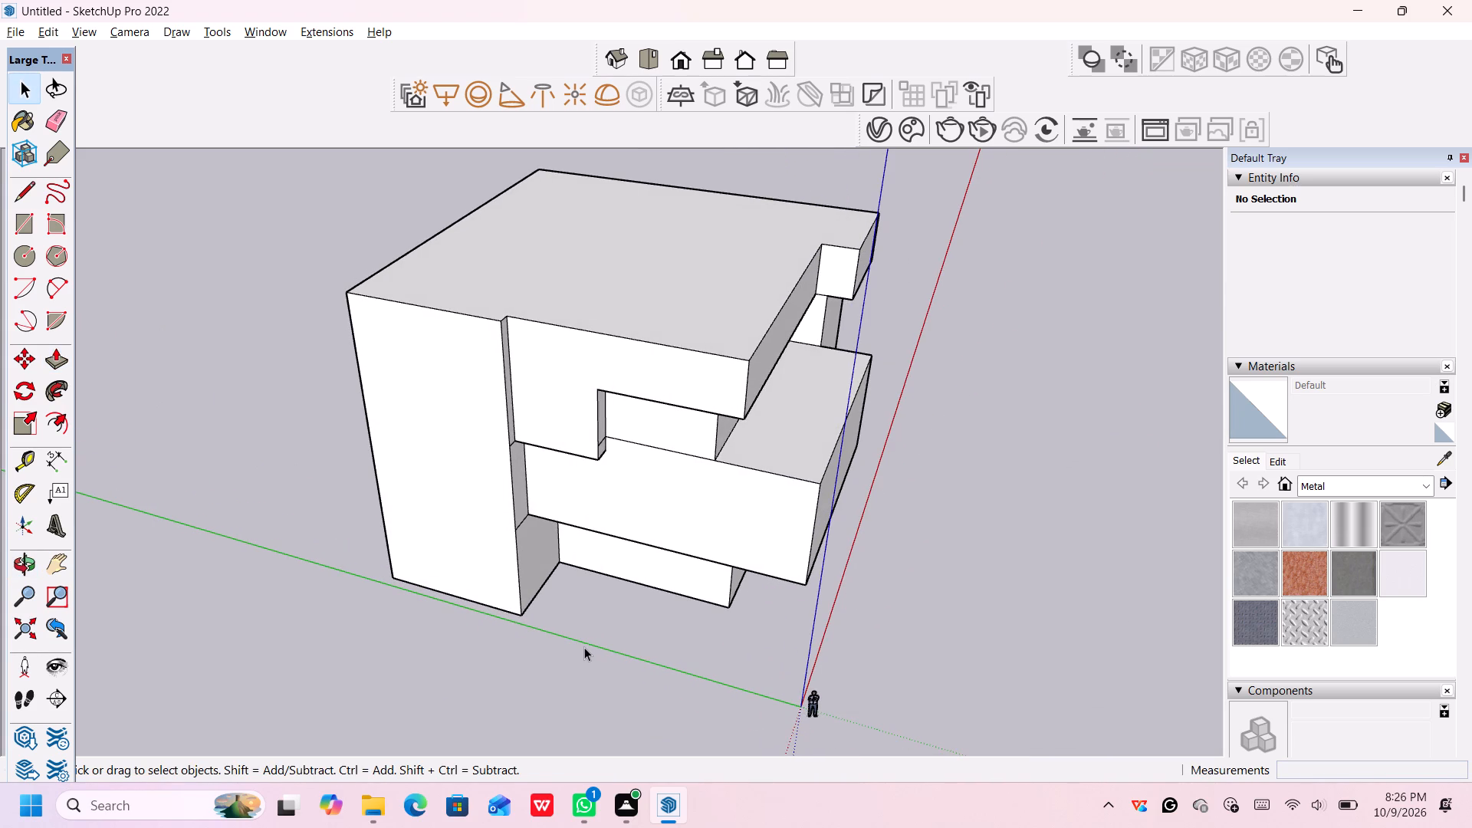
# Draw two horizontal lines about 28' long across the side elevation's full-height block, one below the roof edge, one level with the overhanging box's underside.
pyautogui.press('l')
pyautogui.press('Return')
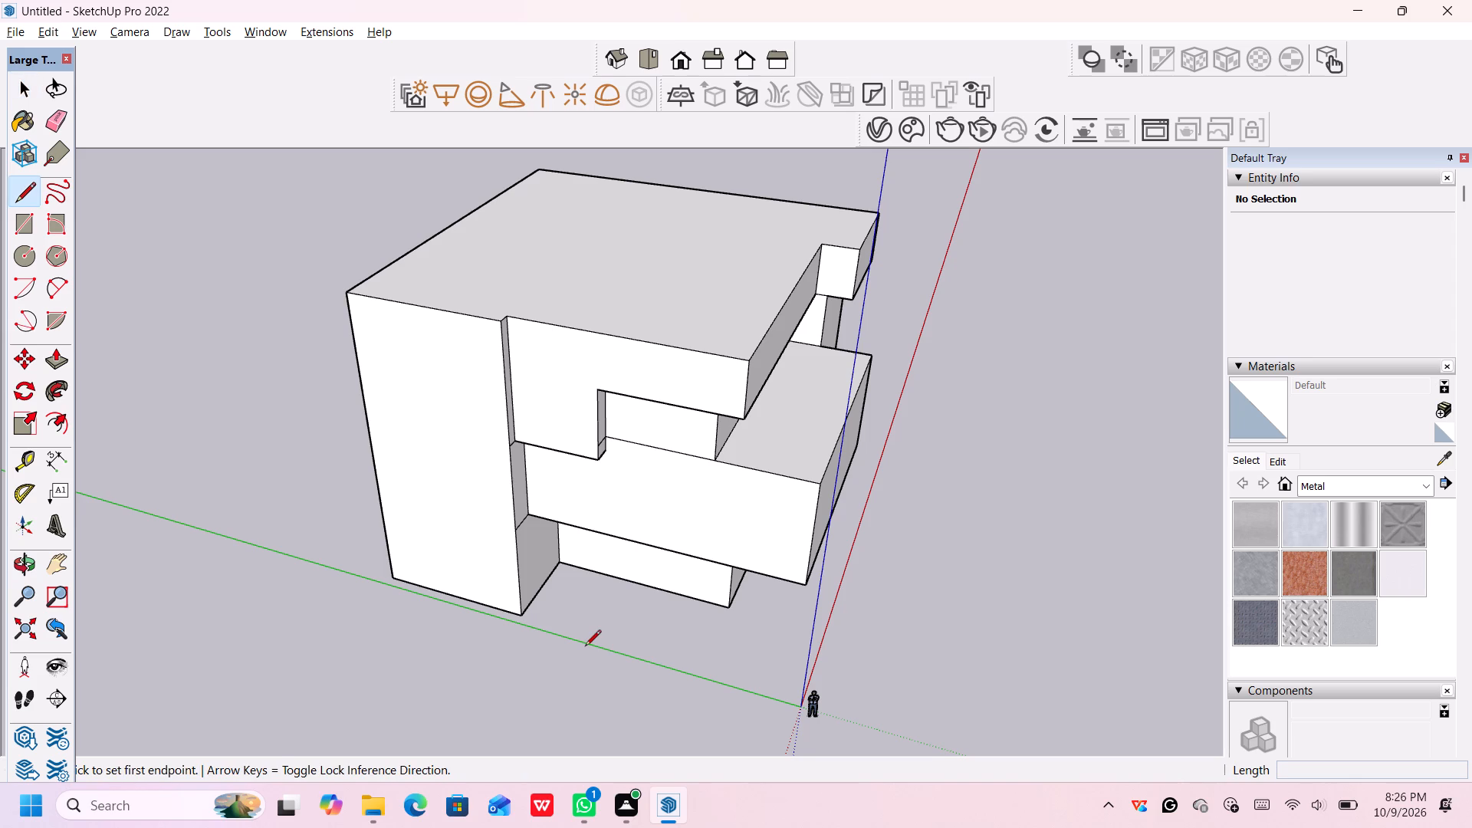
pyautogui.click(504, 381)
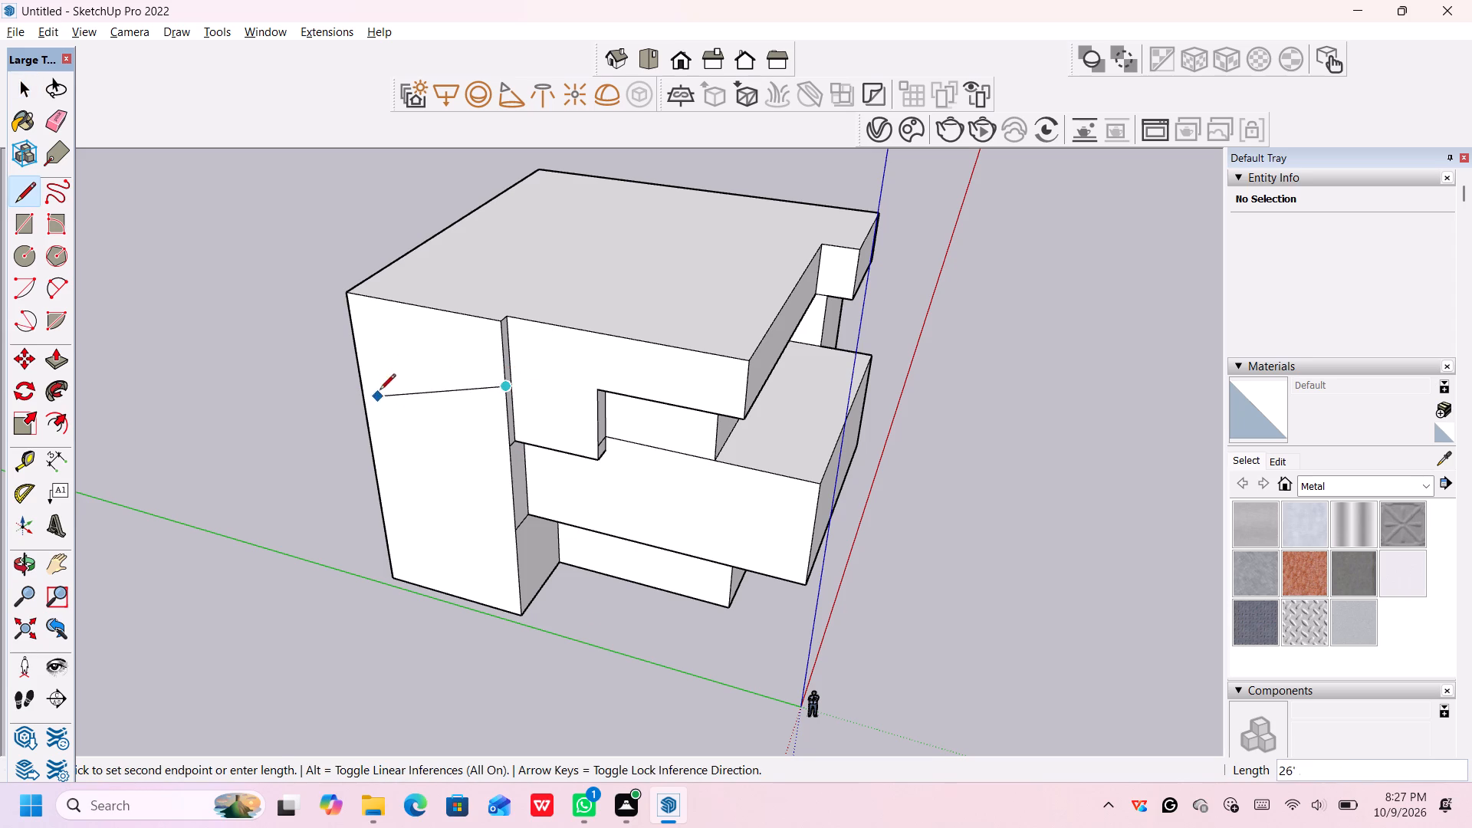
pyautogui.click(357, 359)
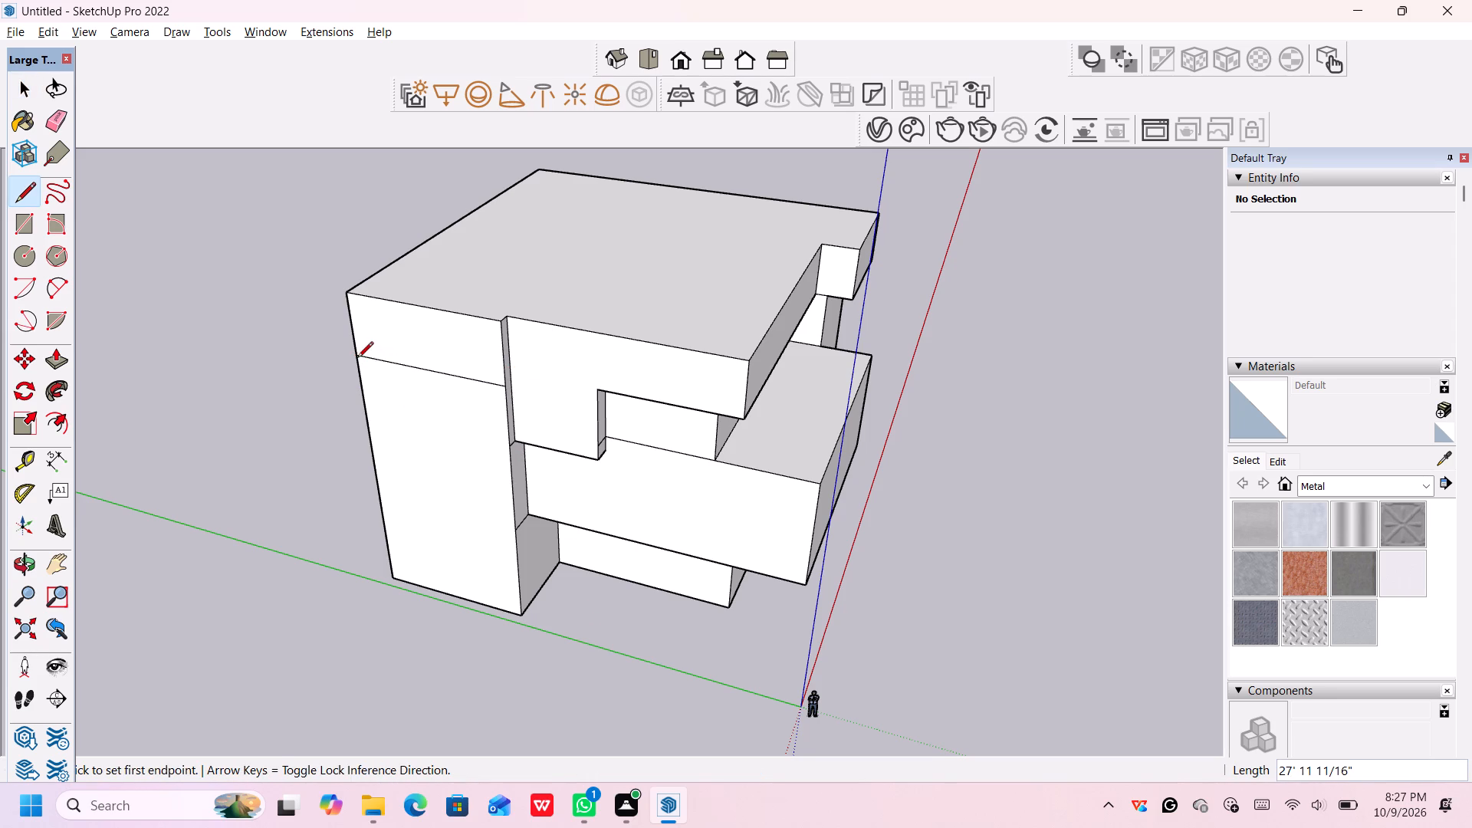
pyautogui.click(514, 532)
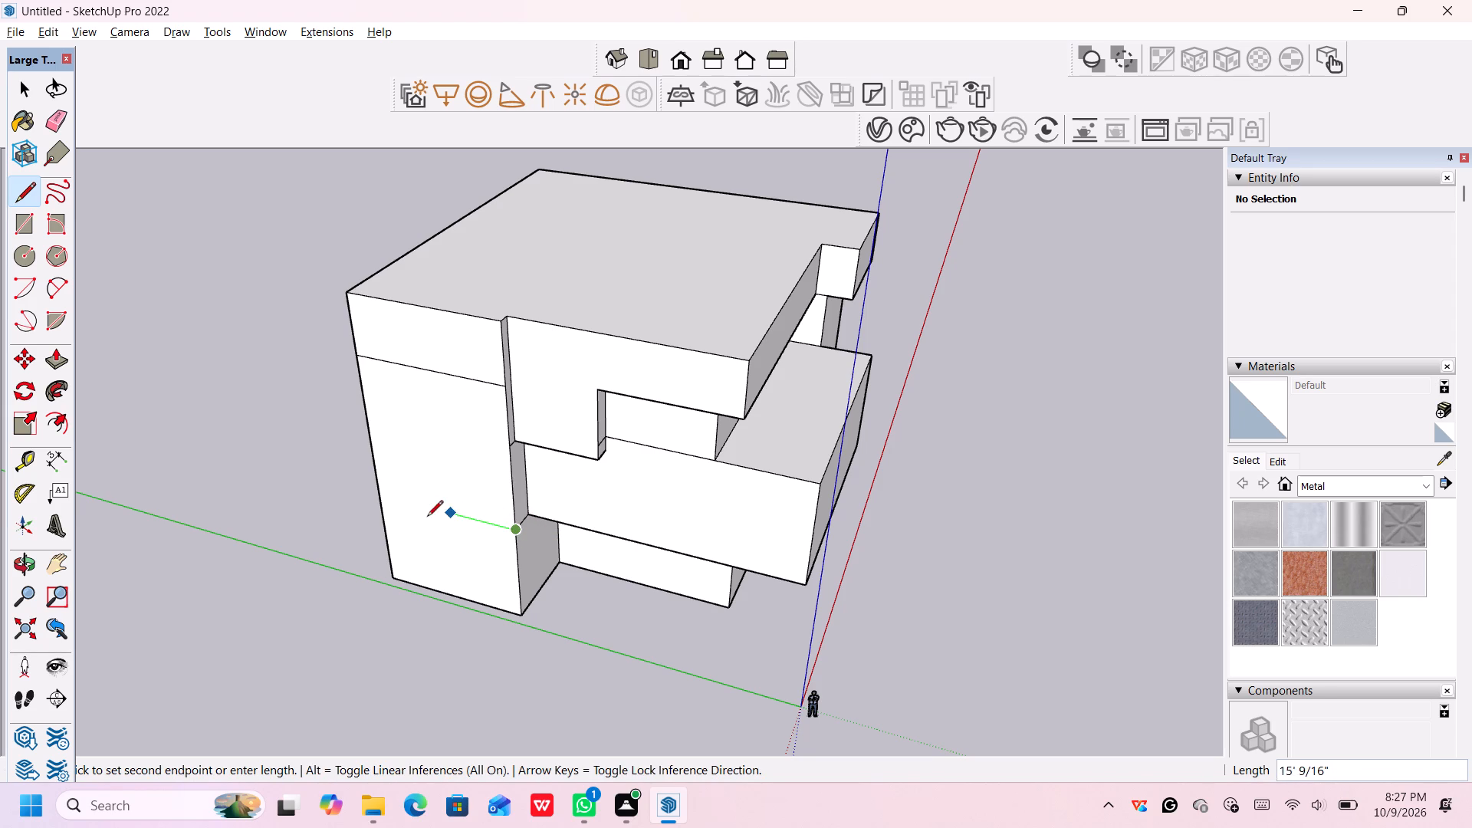
pyautogui.click(376, 493)
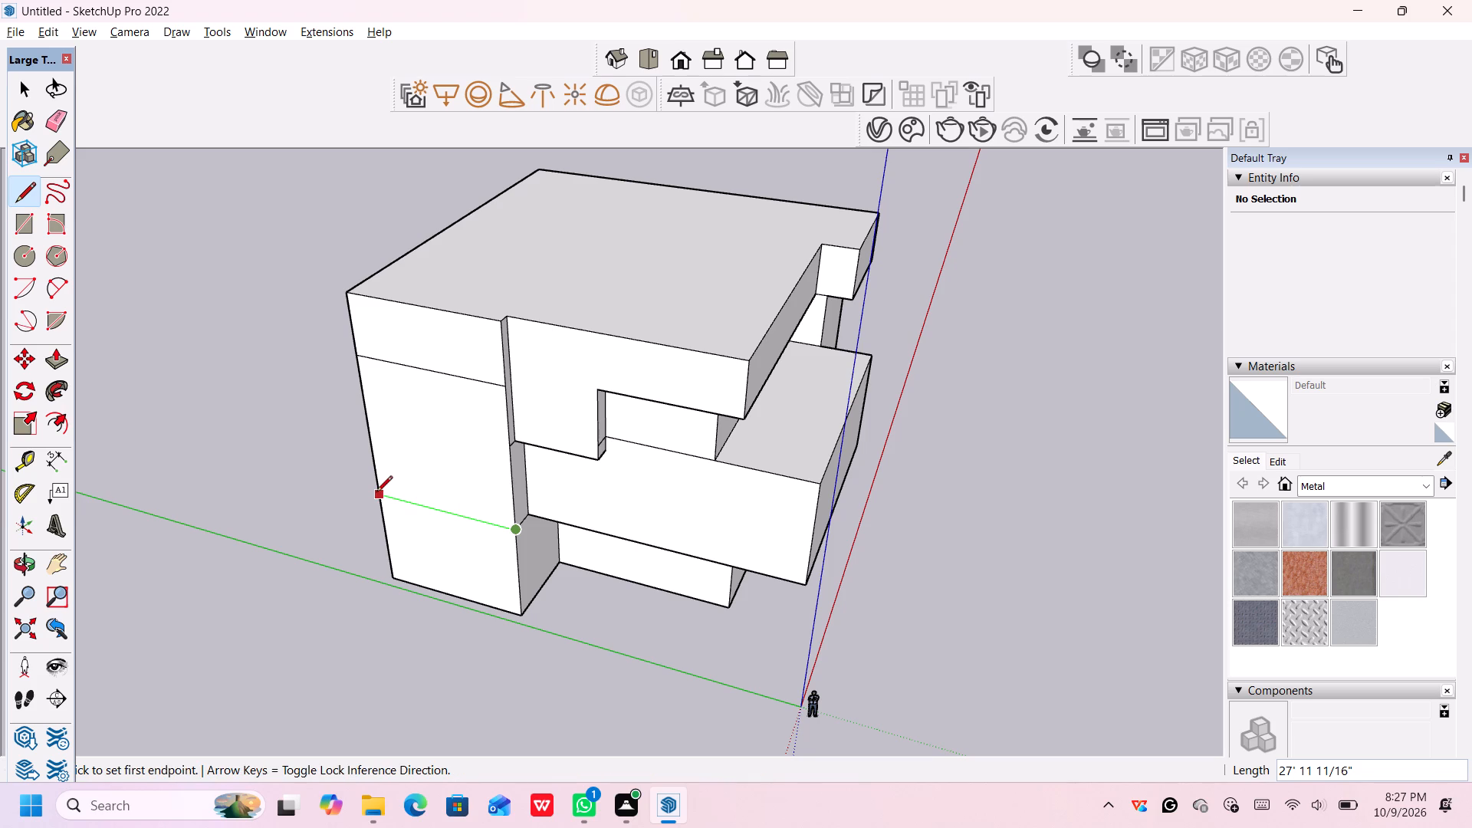
pyautogui.press('Escape')
# Push the side block's ground-level face inward about 16' 8" to the adjacent ground-floor wall, and about 9 5/8" beyond it.
pyautogui.scroll(-3, 508, 524)
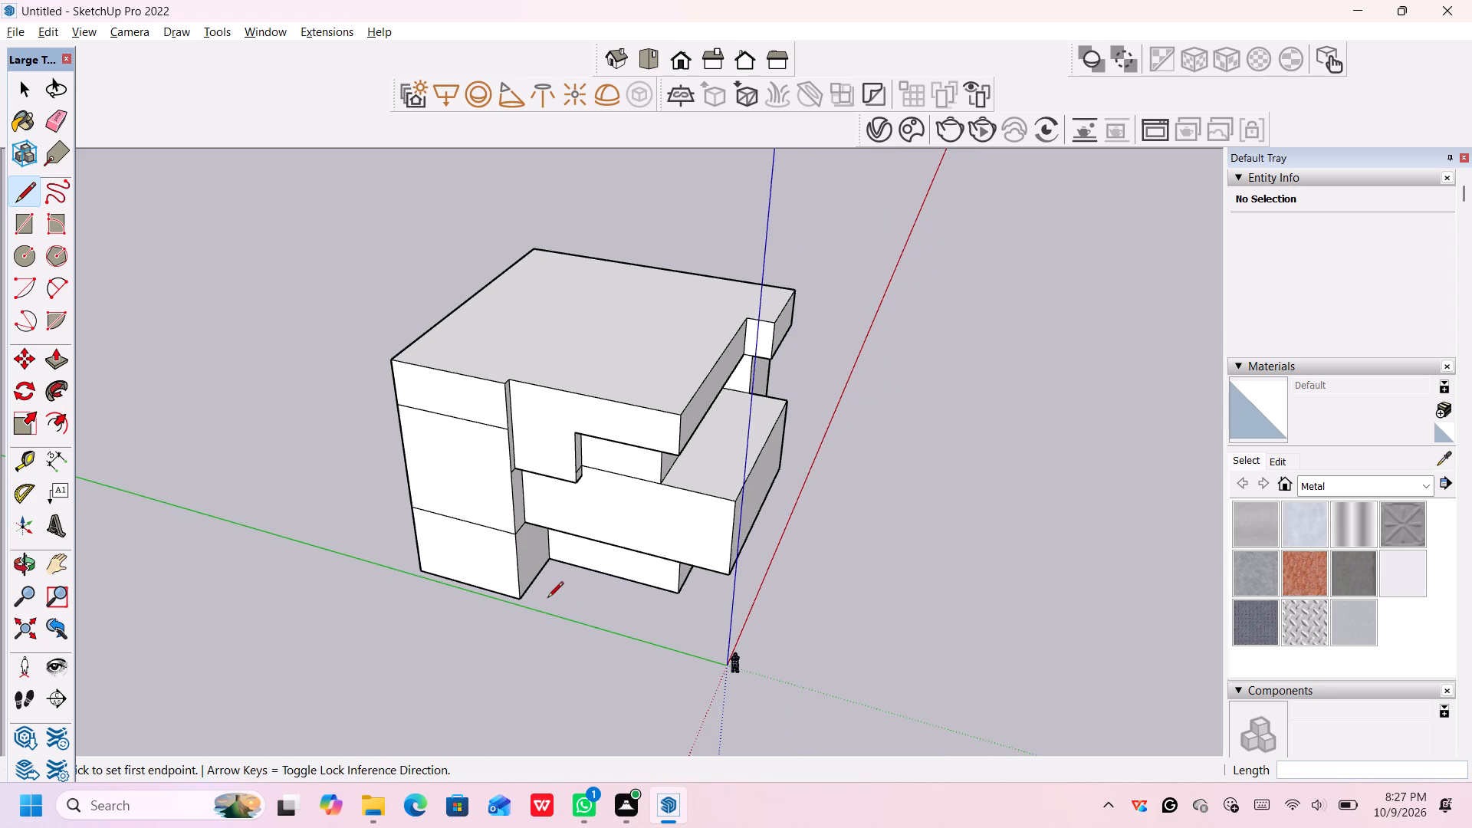
pyautogui.press('space')
pyautogui.press('p')
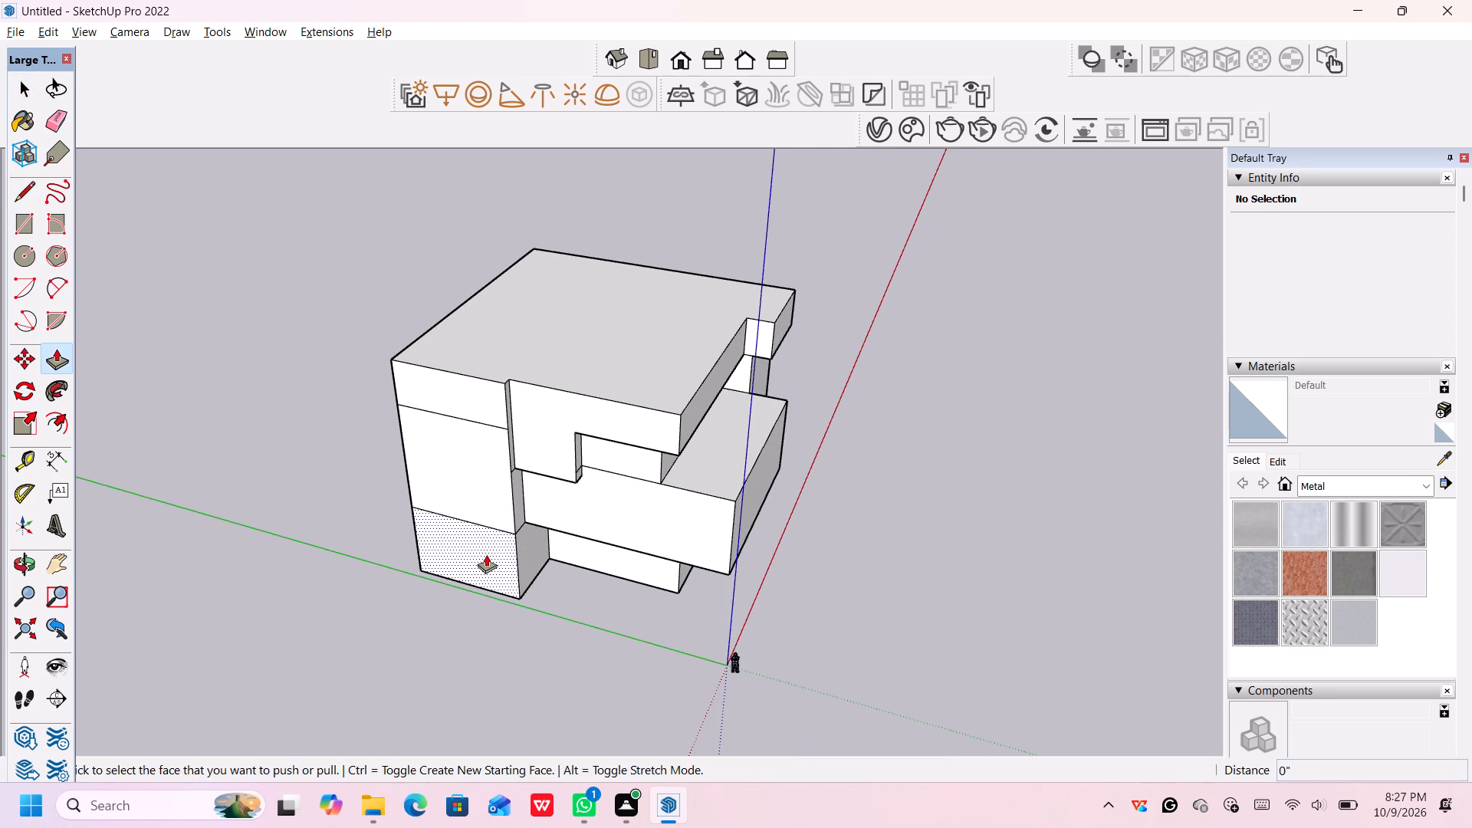
pyautogui.click(486, 554)
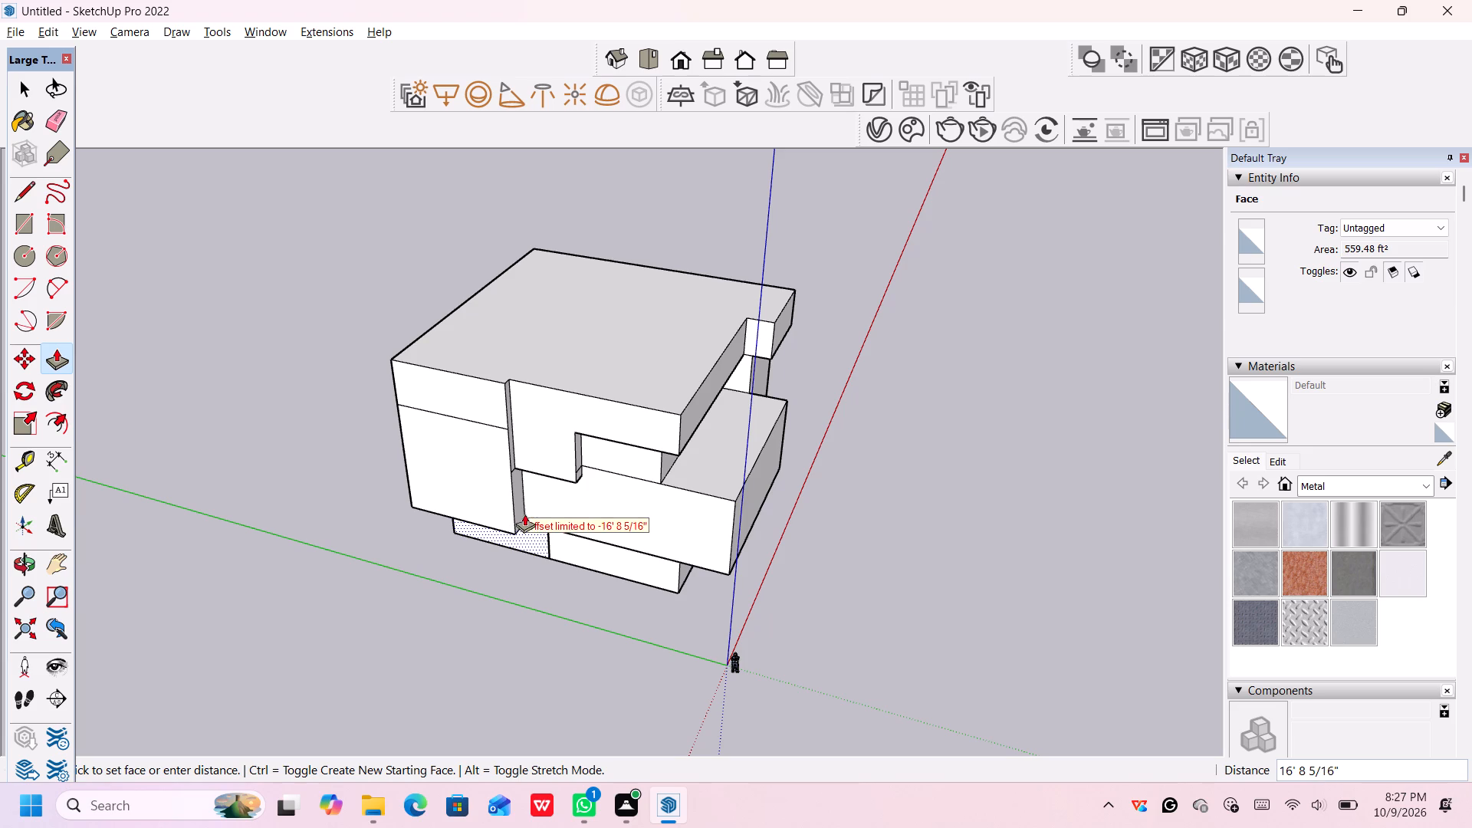
pyautogui.click(556, 540)
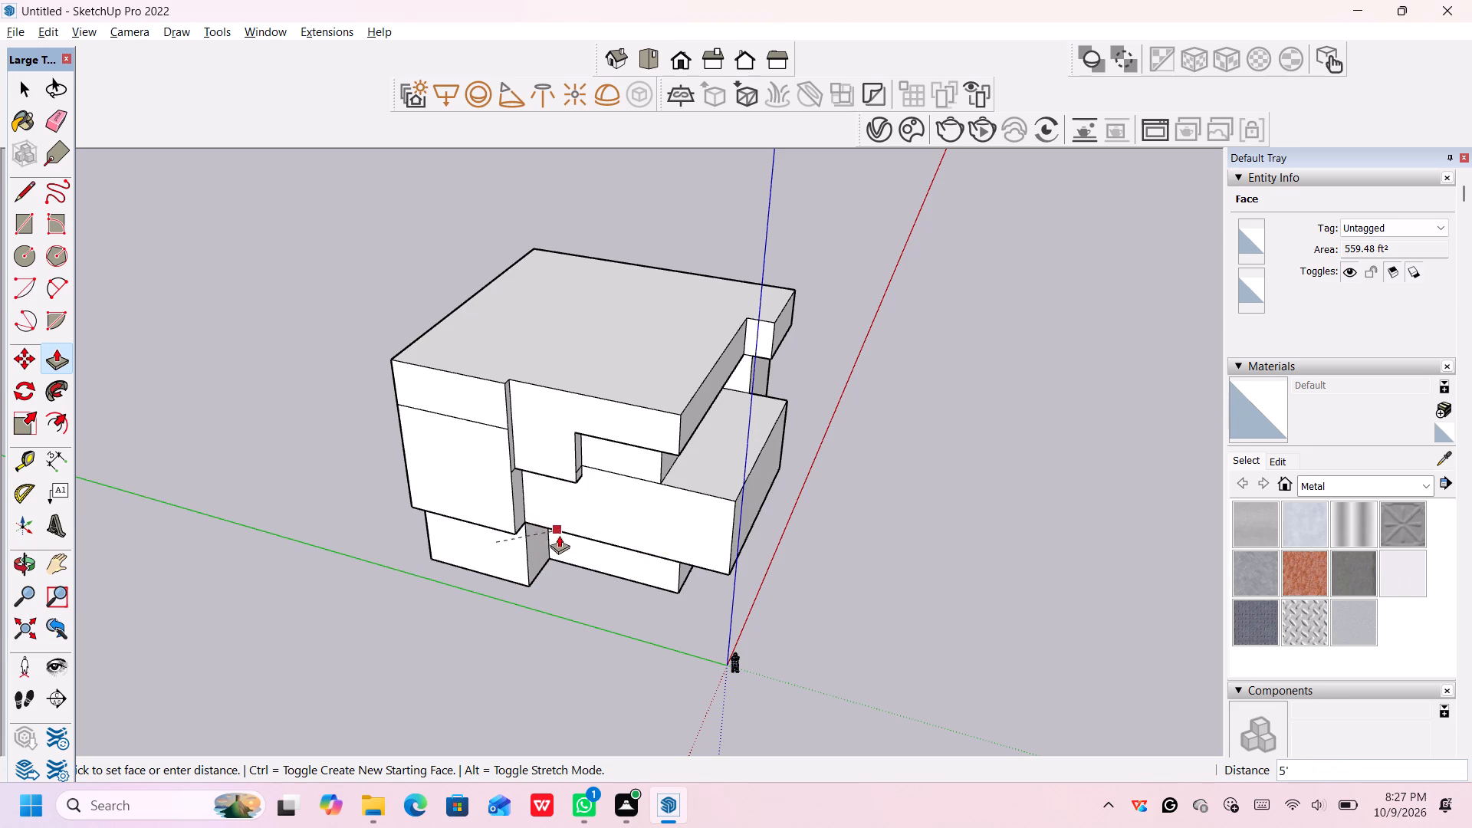
pyautogui.click(567, 553)
pyautogui.click(524, 544)
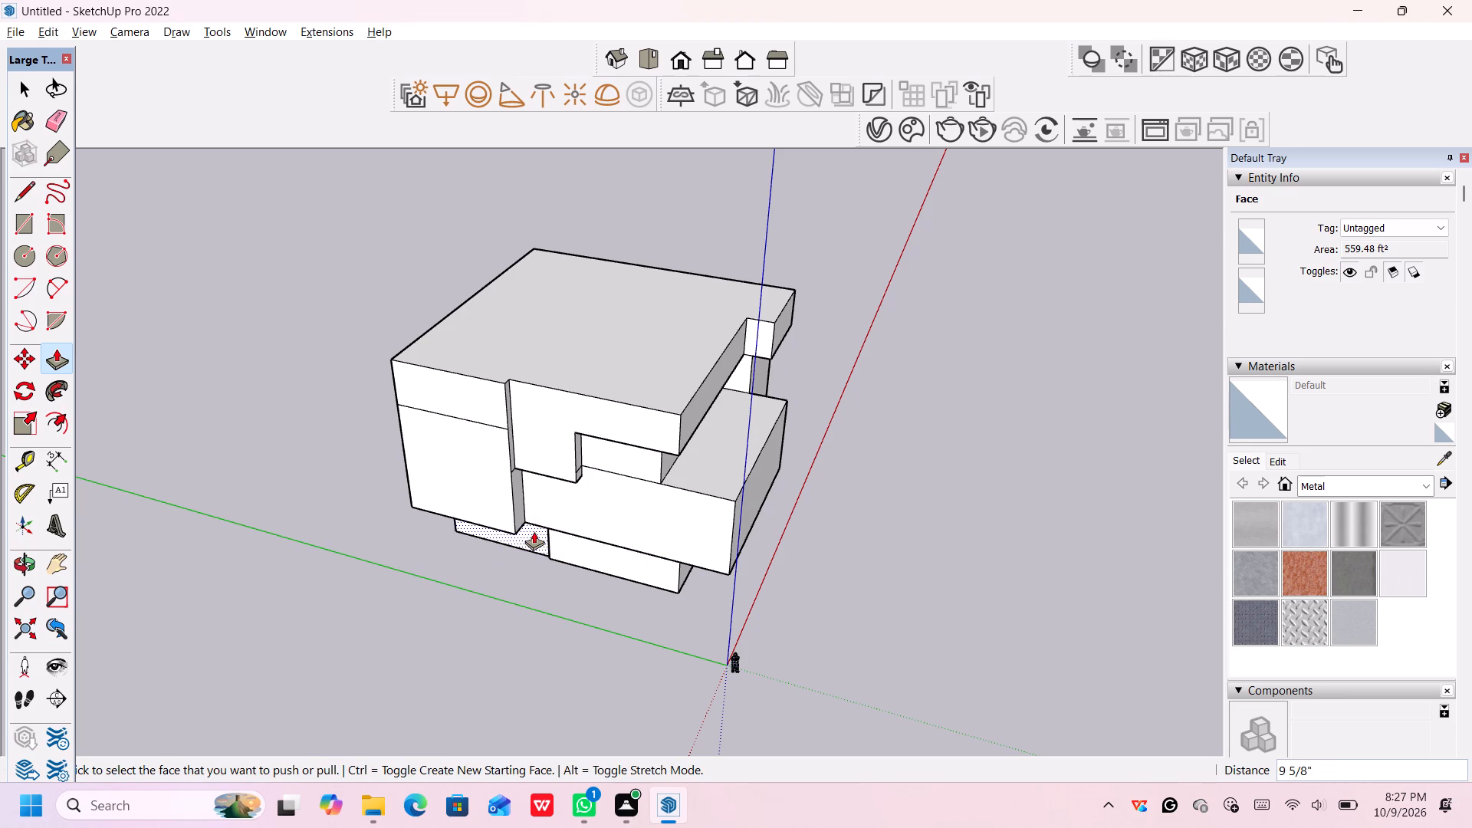
# Push the side block's recessed ground-level face a further 4' 1" inward, behind the adjacent ground-floor wall.
pyautogui.scroll(2, 510, 540)
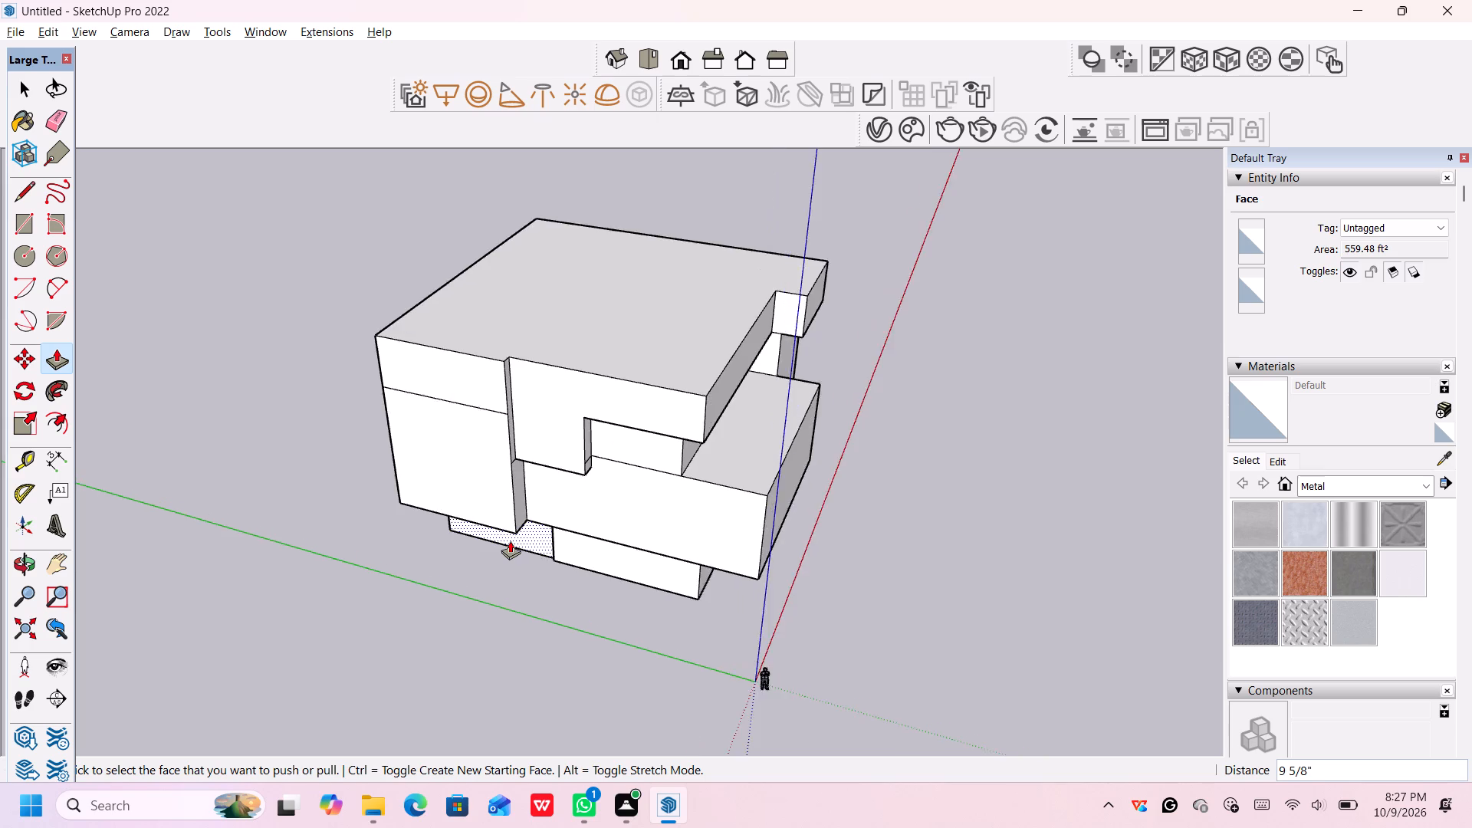
pyautogui.scroll(3, 510, 540)
pyautogui.moveTo(516, 534); pyautogui.dragTo(574, 417, button='middle')
pyautogui.scroll(6, 481, 565)
pyautogui.moveTo(475, 566); pyautogui.dragTo(509, 573, button='middle')
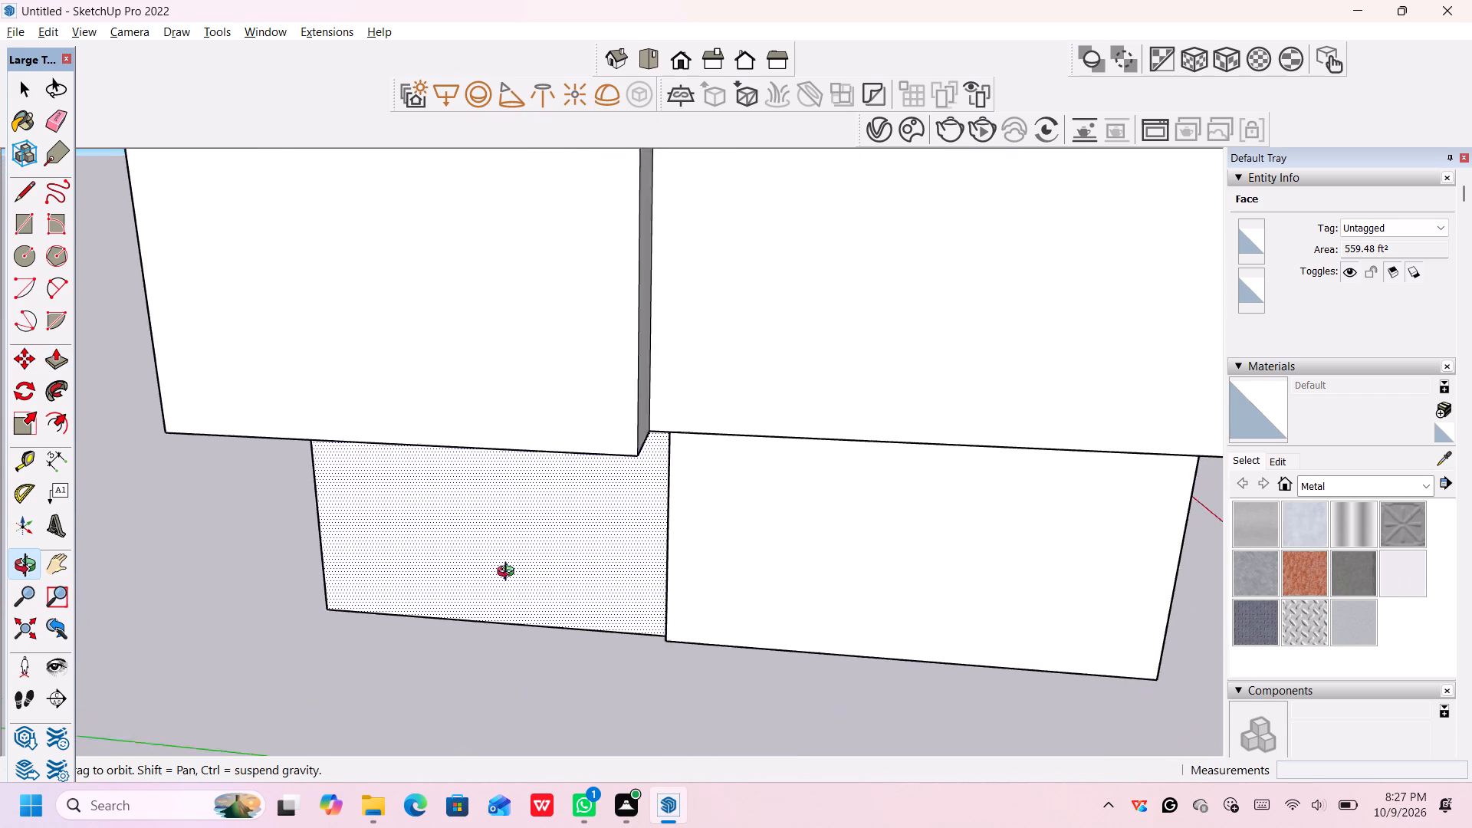
pyautogui.moveTo(509, 573); pyautogui.dragTo(774, 554, button='middle')
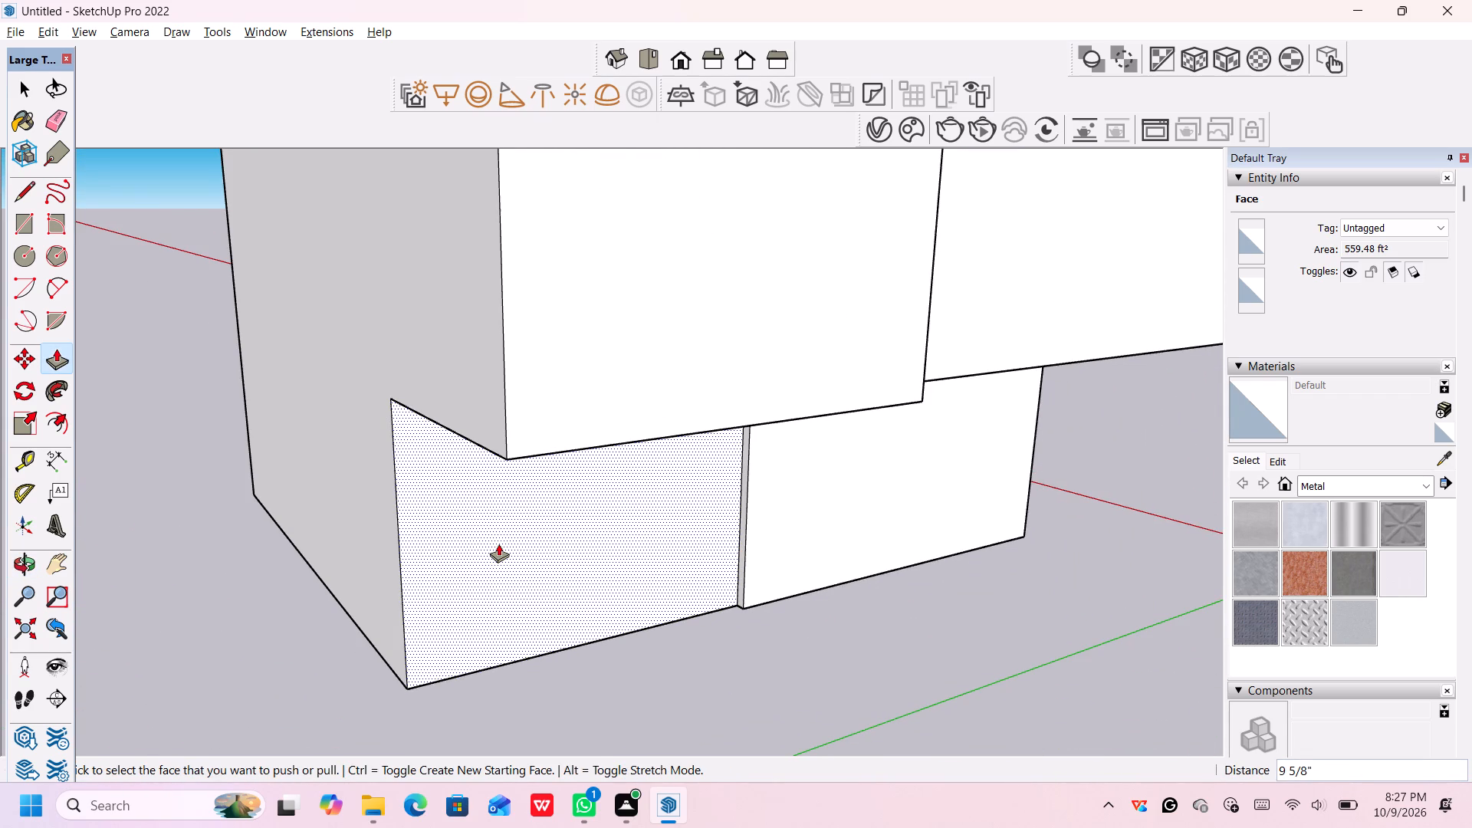
pyautogui.click(498, 544)
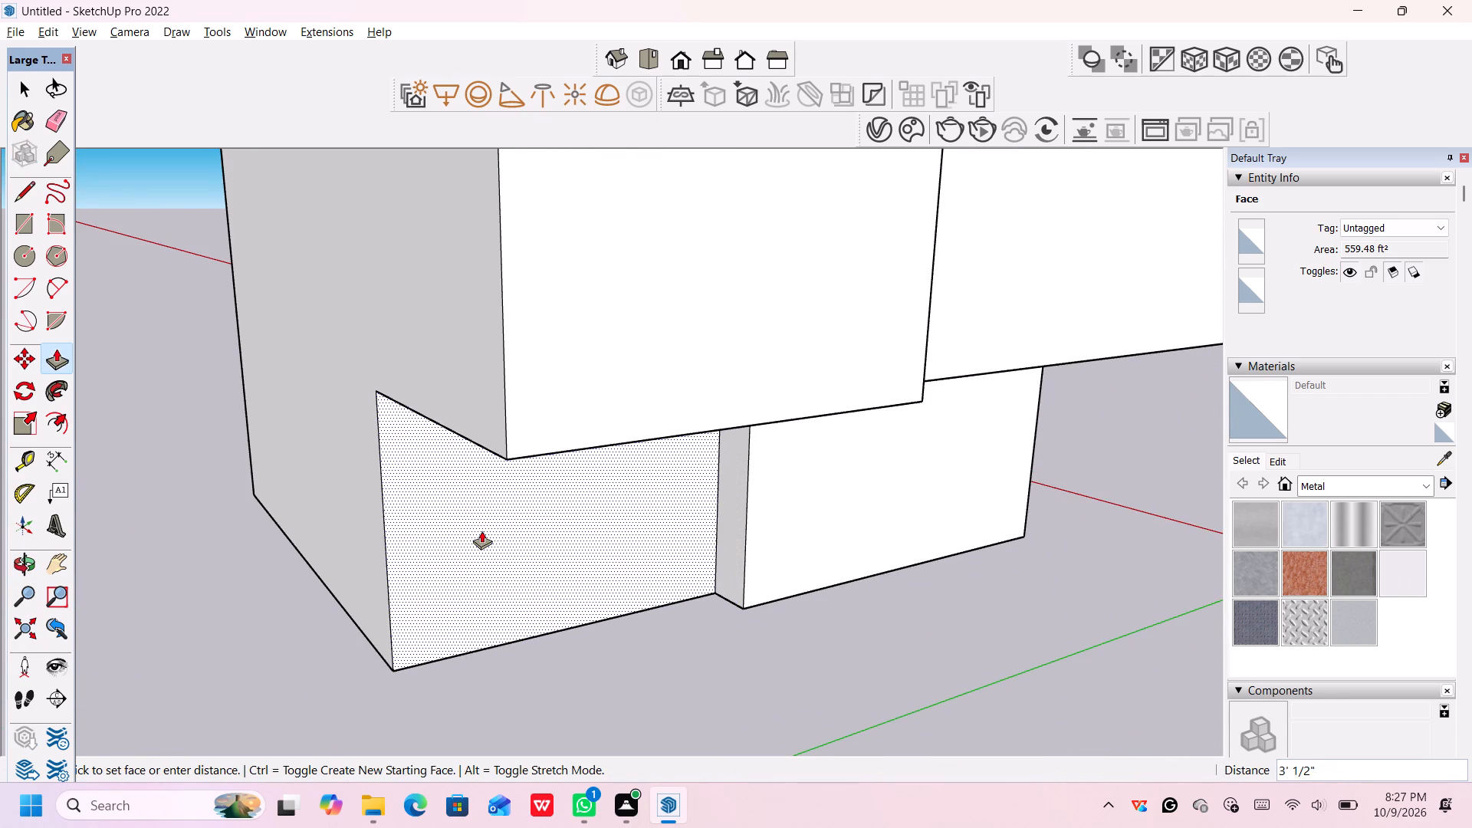
pyautogui.click(478, 523)
# Push the side block's top band 1' 10 3/4" inward, plus 68' 6 3/8" through the full depth, removing it above the block.
pyautogui.scroll(-5, 737, 525)
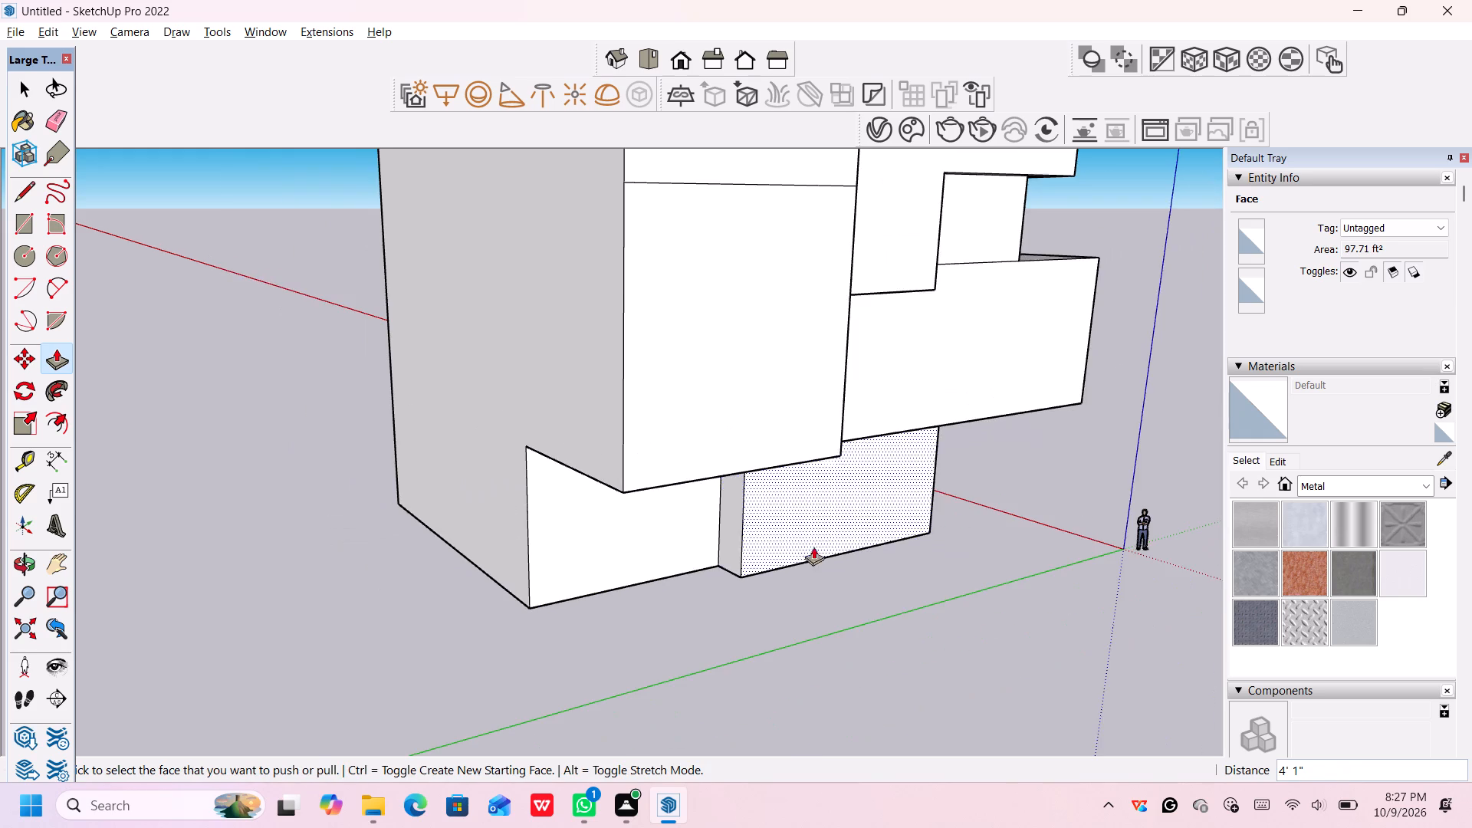
pyautogui.moveTo(846, 561); pyautogui.dragTo(432, 612, button='middle')
pyautogui.scroll(-5, 451, 606)
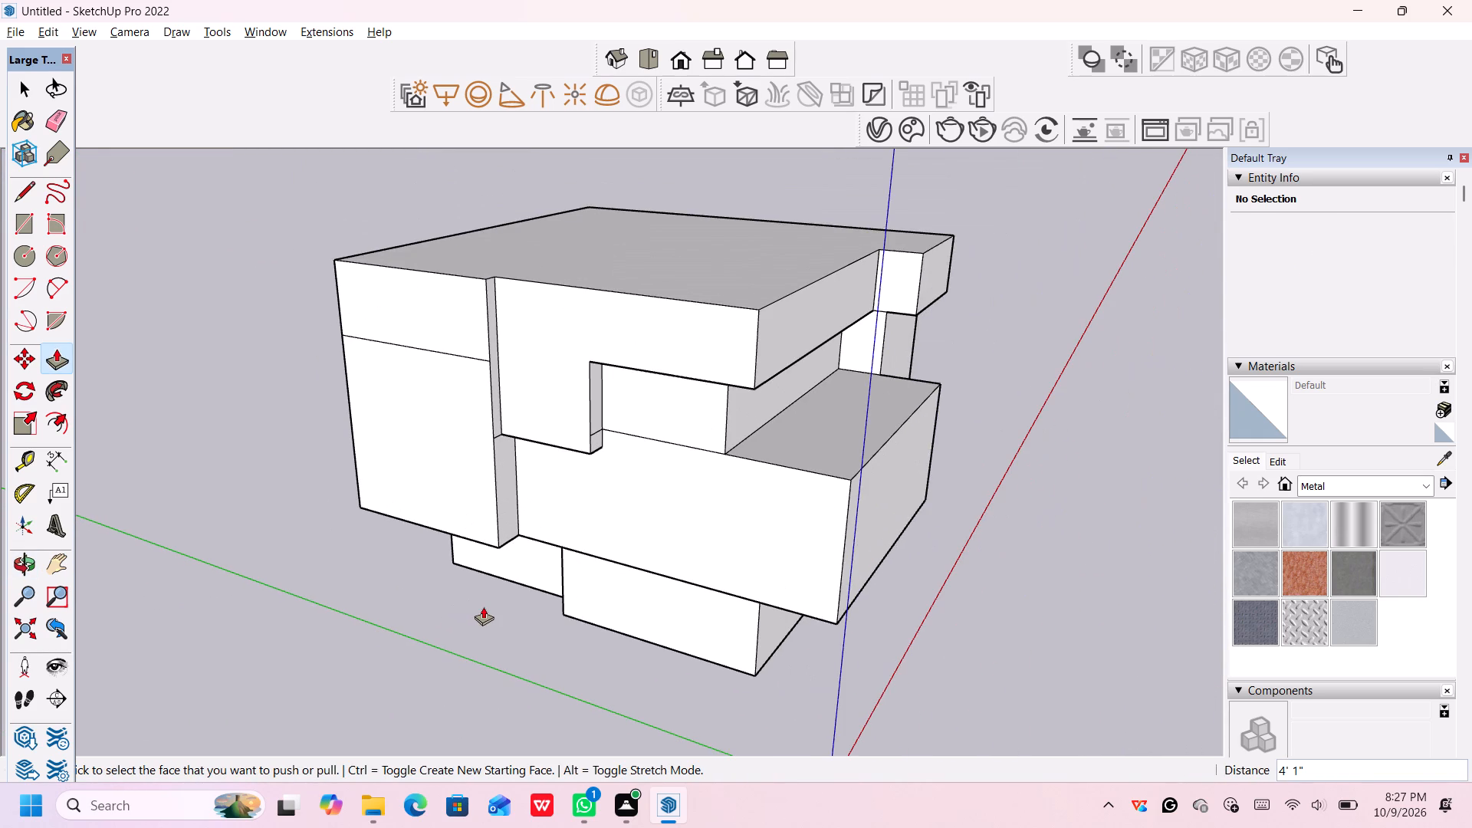
pyautogui.click(462, 279)
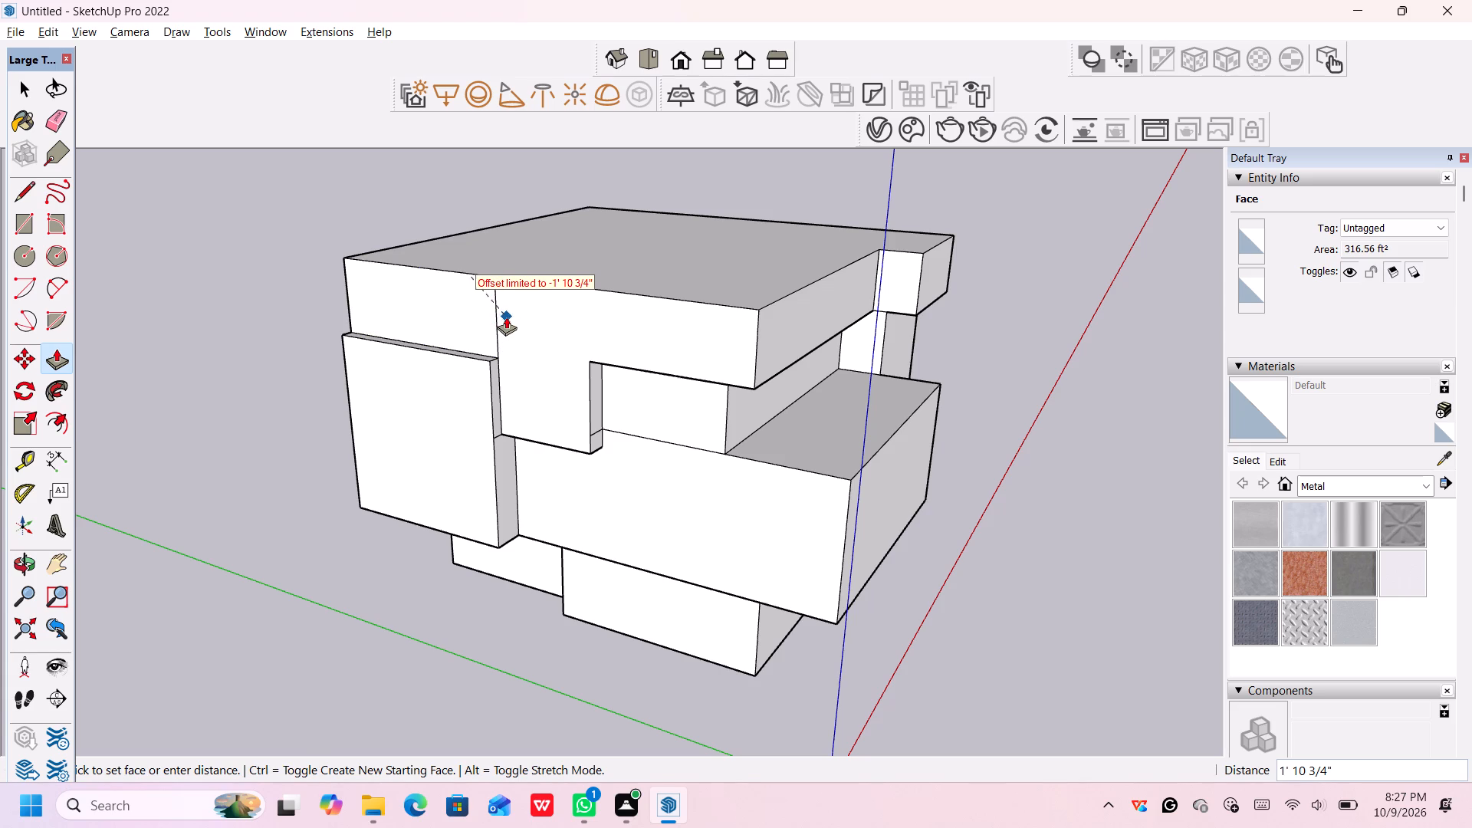
pyautogui.click(506, 317)
pyautogui.click(444, 304)
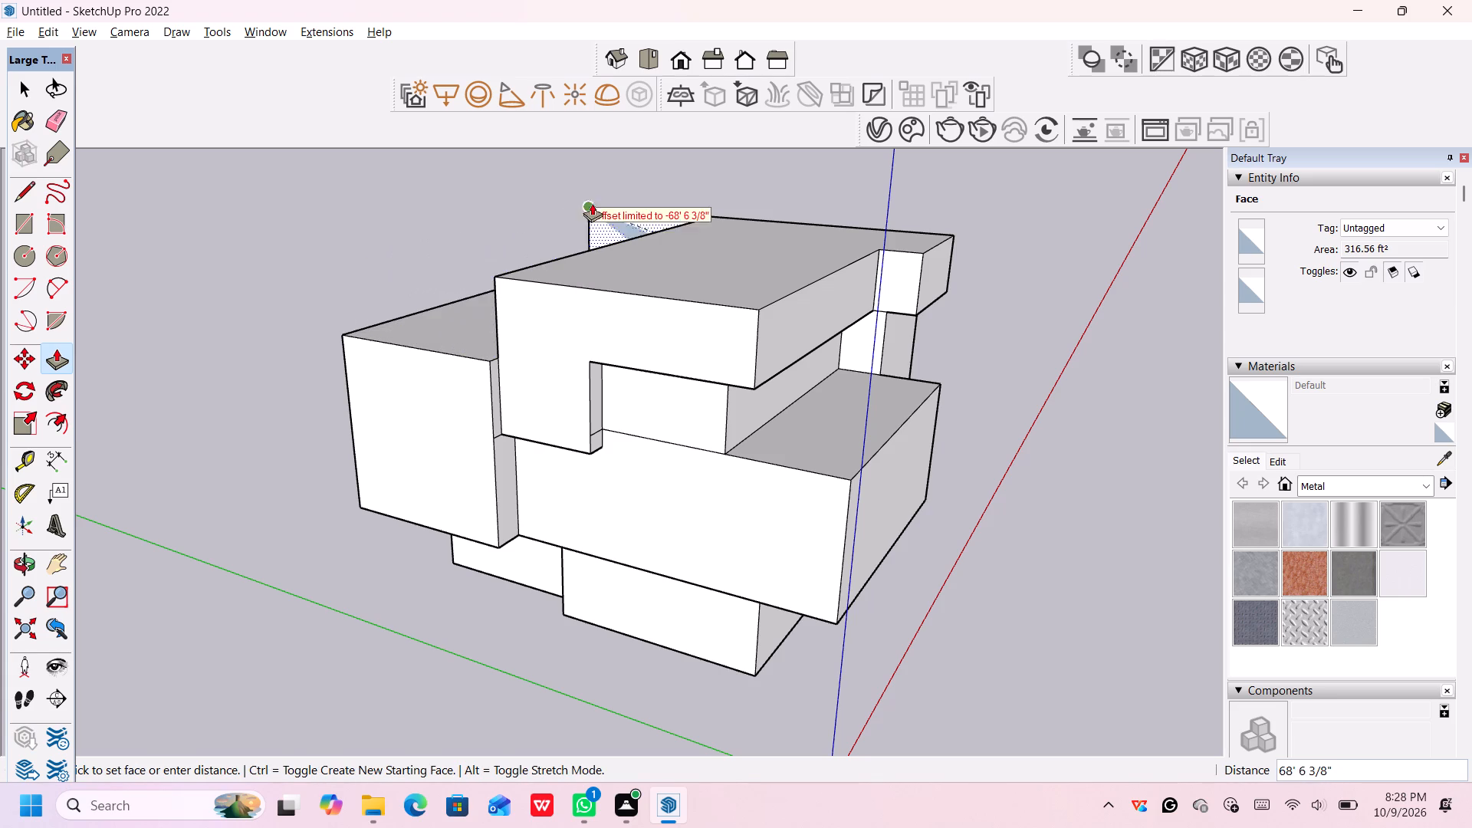
pyautogui.click(681, 171)
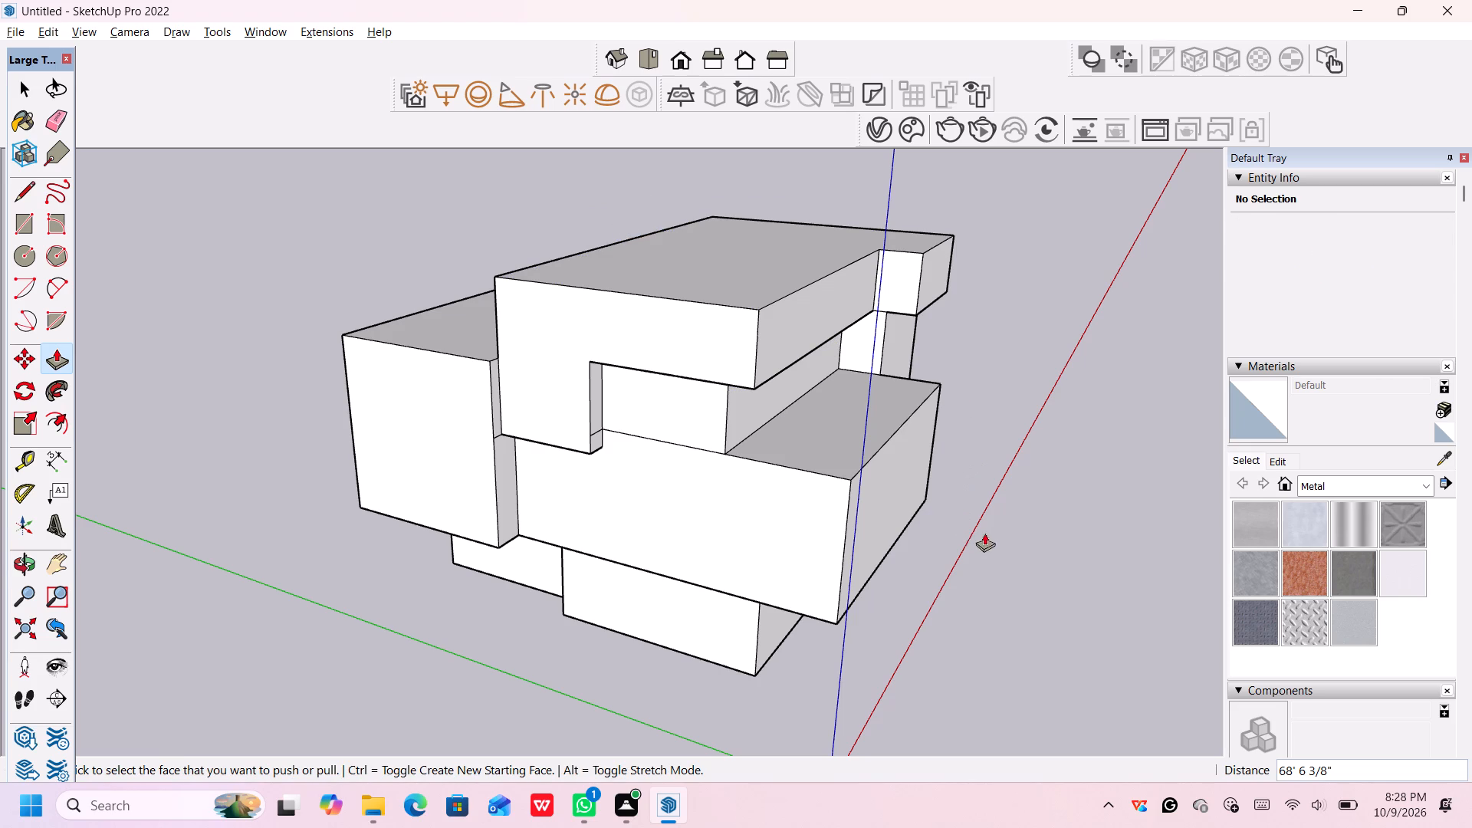
# Examine the stepped massing from the front elevation and around the front corner.
pyautogui.scroll(1, 987, 538)
pyautogui.moveTo(987, 539); pyautogui.dragTo(463, 551, button='middle')
pyautogui.scroll(1, 787, 596)
pyautogui.scroll(-8, 788, 592)
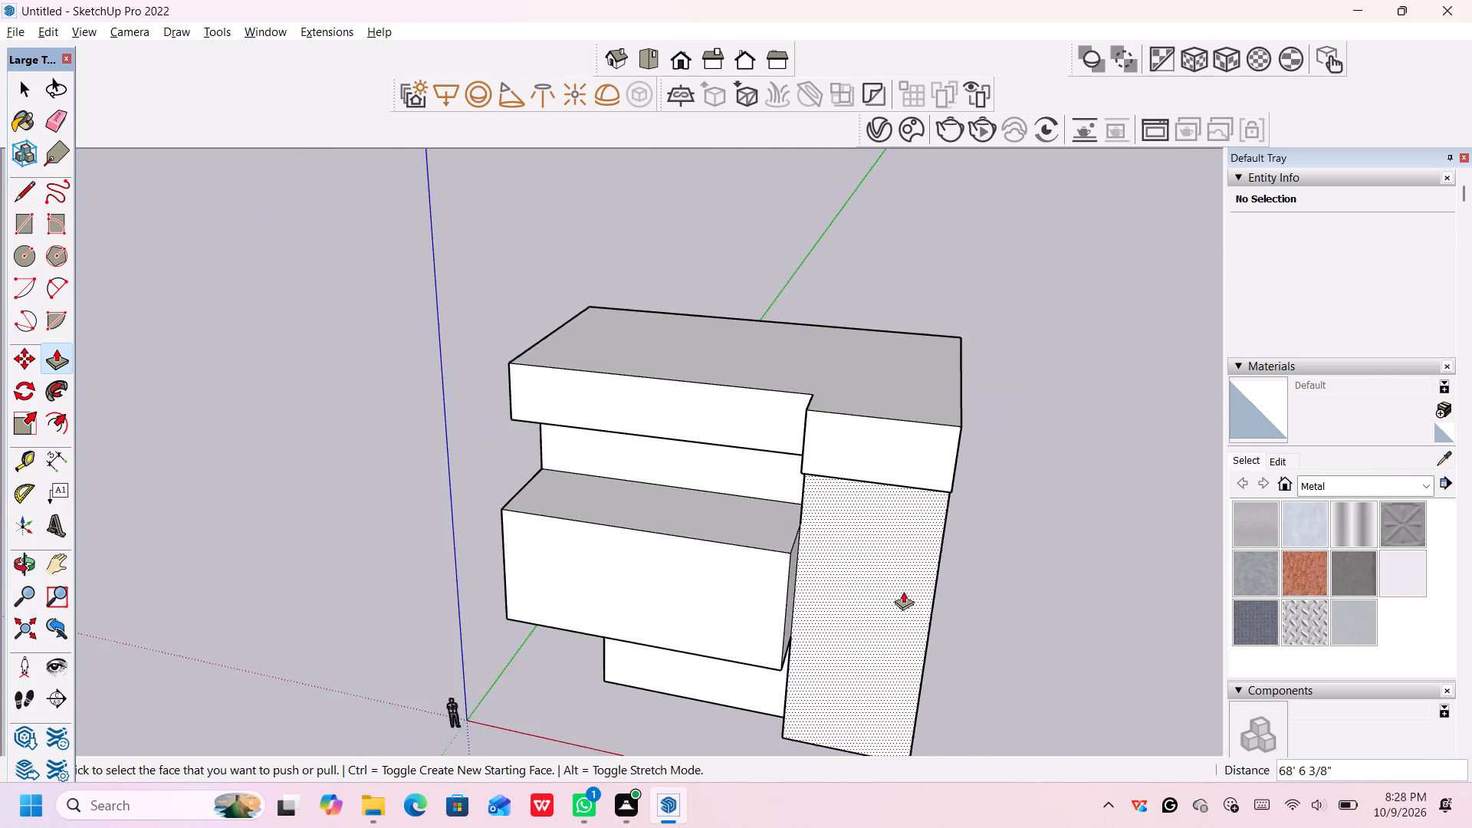
pyautogui.scroll(-4, 903, 591)
pyautogui.moveTo(927, 637); pyautogui.dragTo(1000, 539, button='middle')
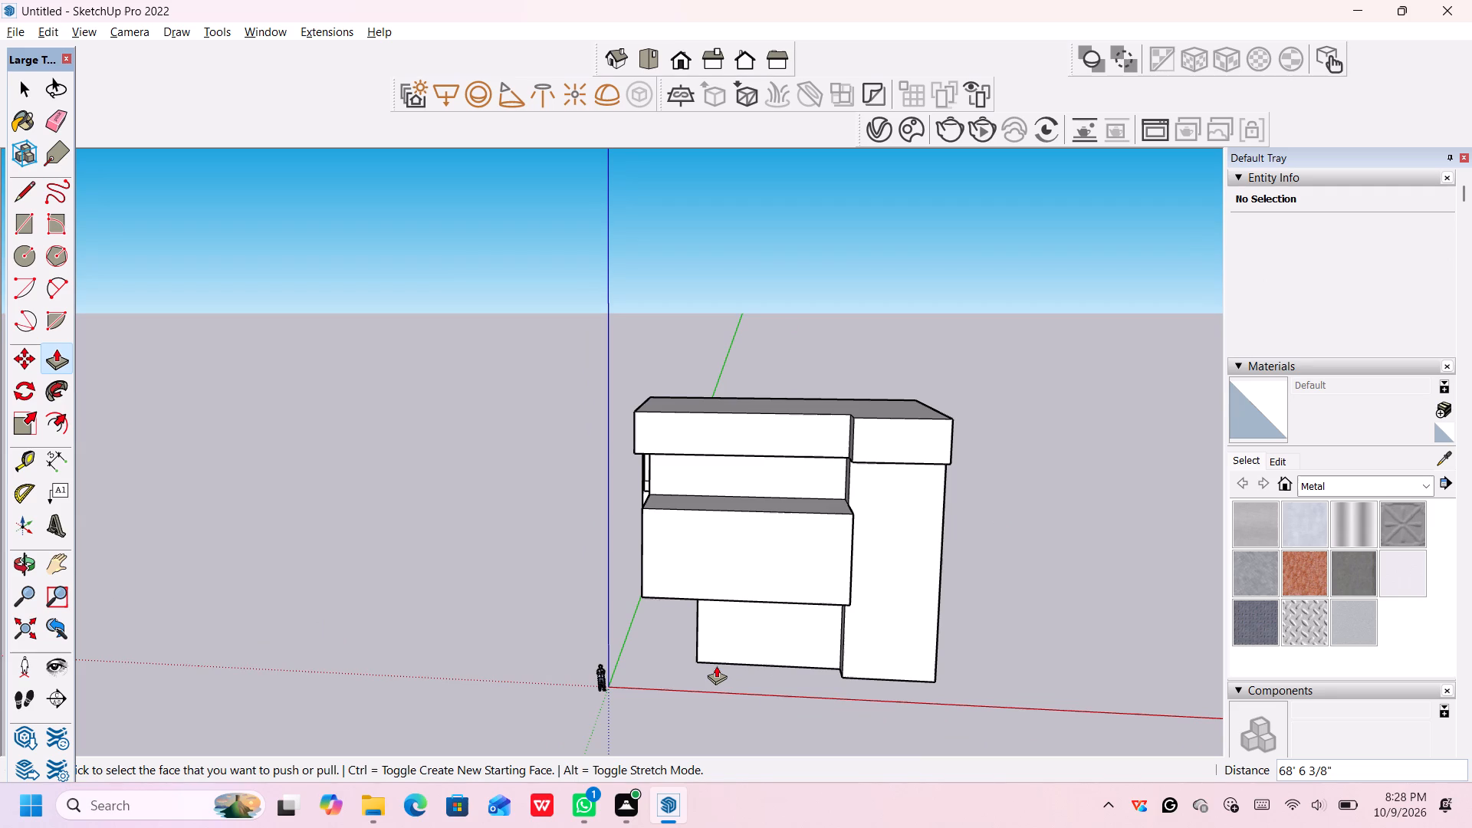
pyautogui.scroll(-1, 716, 665)
pyautogui.moveTo(619, 675); pyautogui.dragTo(967, 735, button='middle')
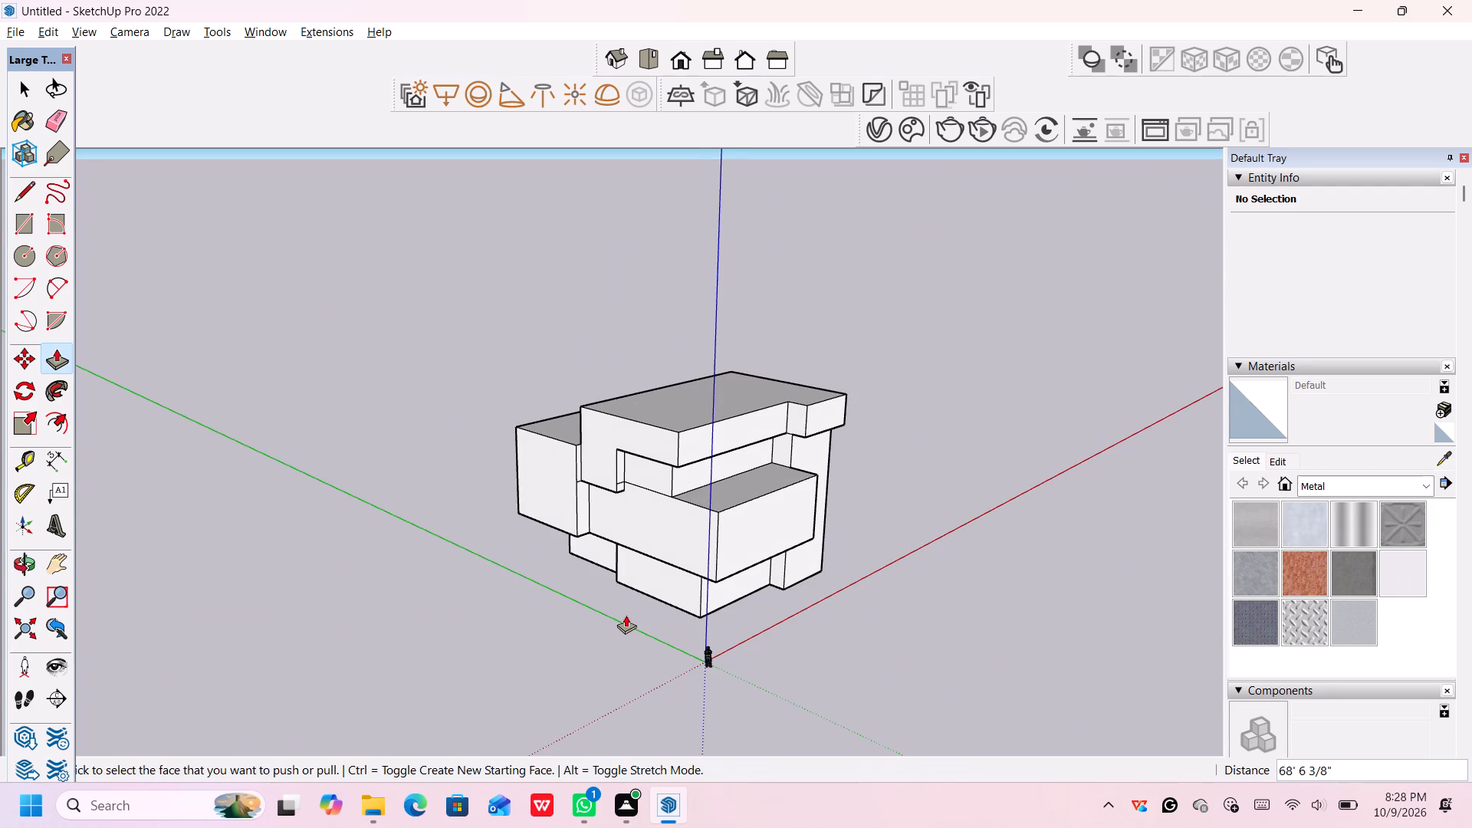
pyautogui.scroll(-4, 627, 606)
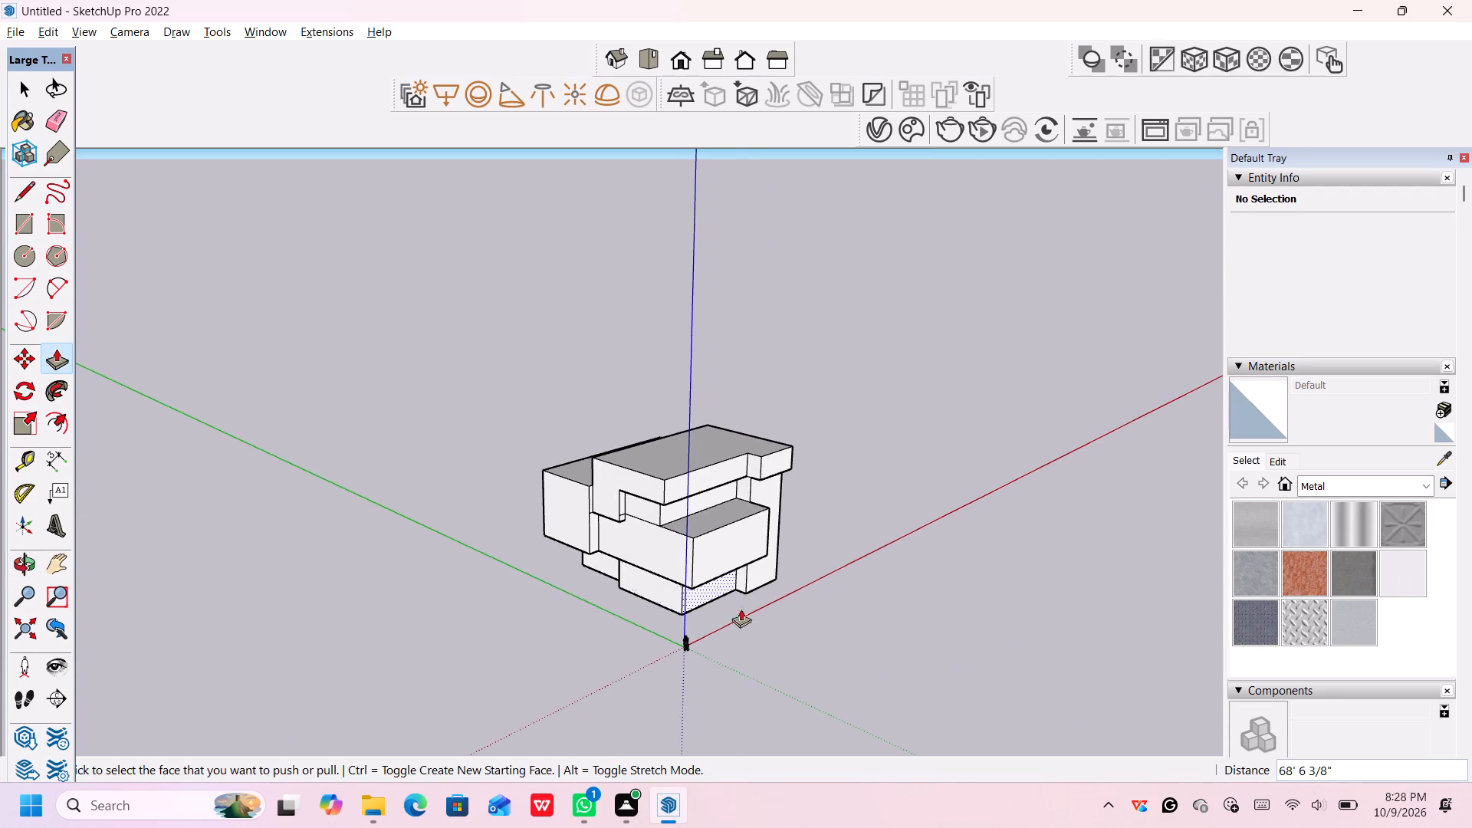
pyautogui.scroll(4, 783, 610)
pyautogui.middleClick(702, 632)
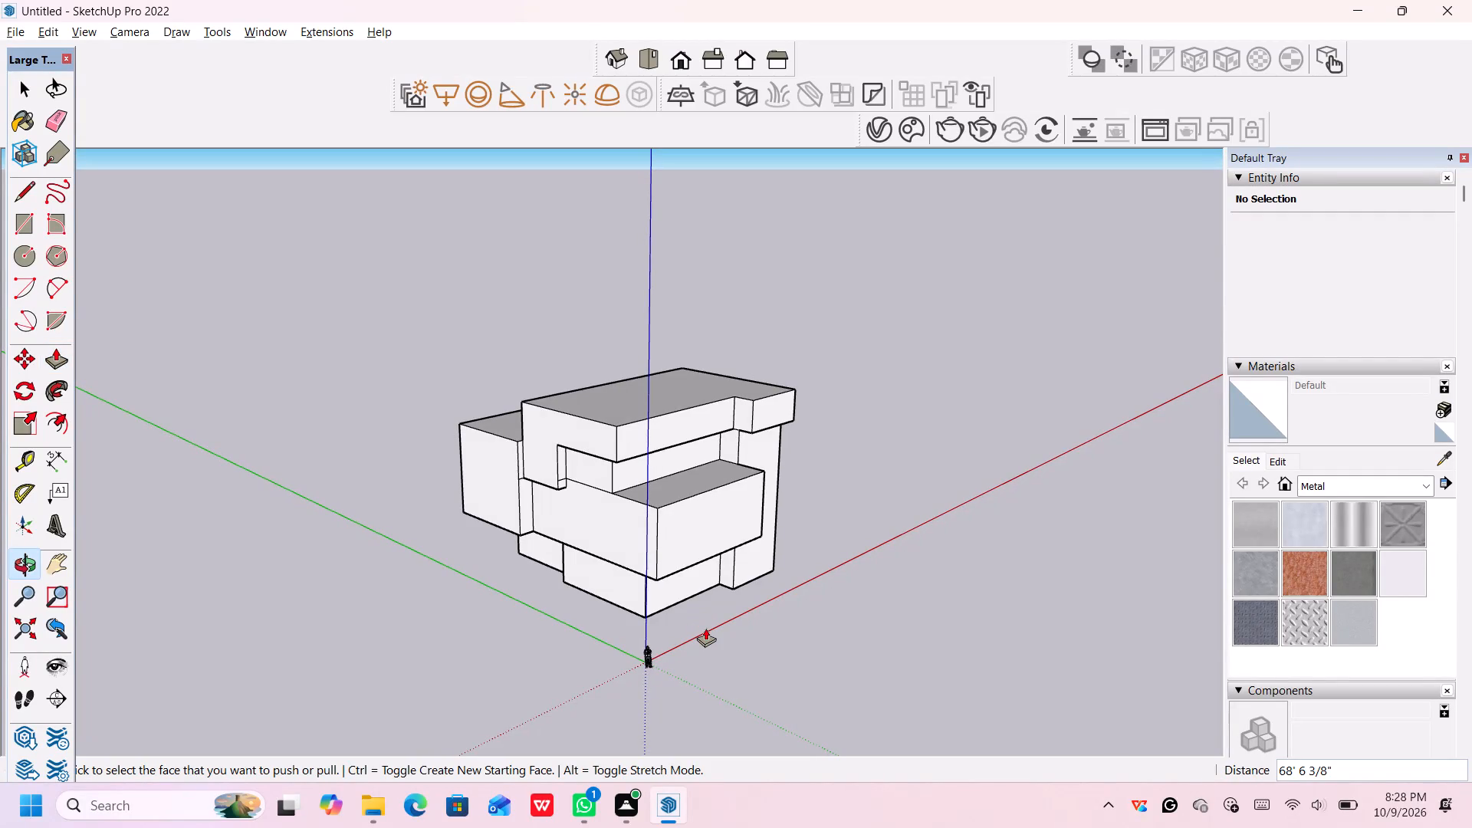
pyautogui.scroll(1, 770, 621)
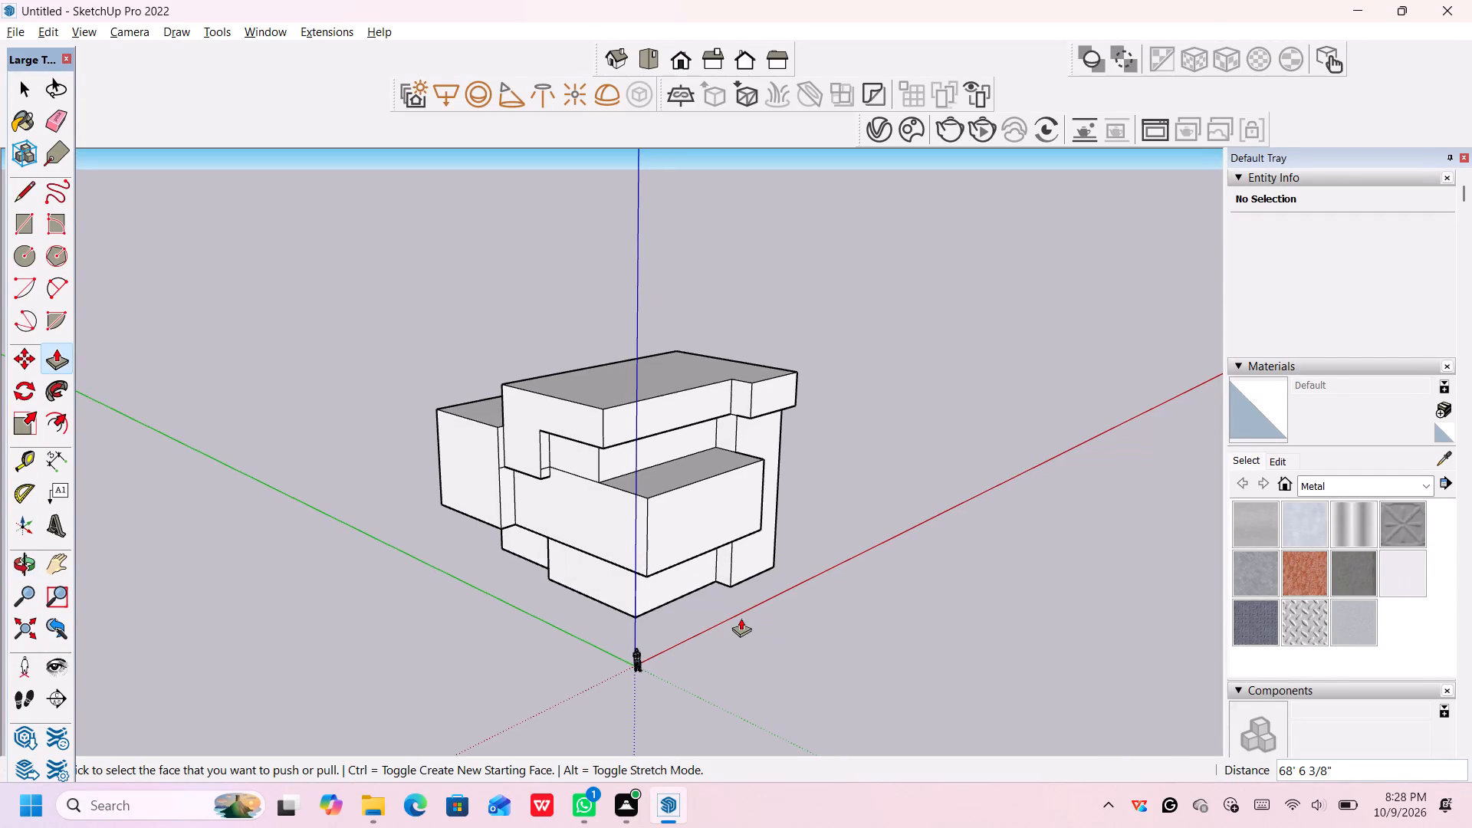
pyautogui.middleClick(741, 618)
pyautogui.middleClick(741, 618)
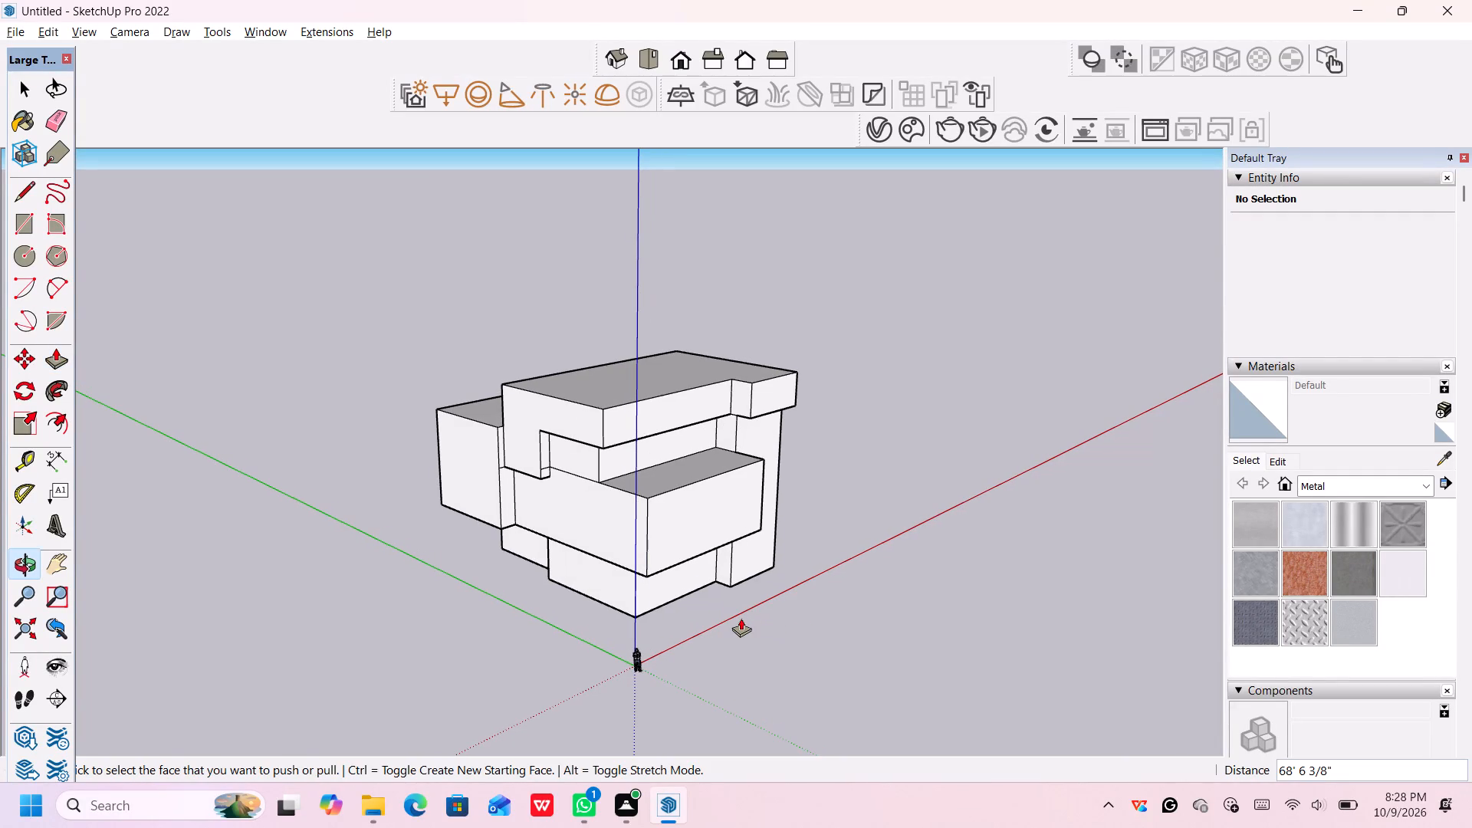
pyautogui.scroll(5, 646, 609)
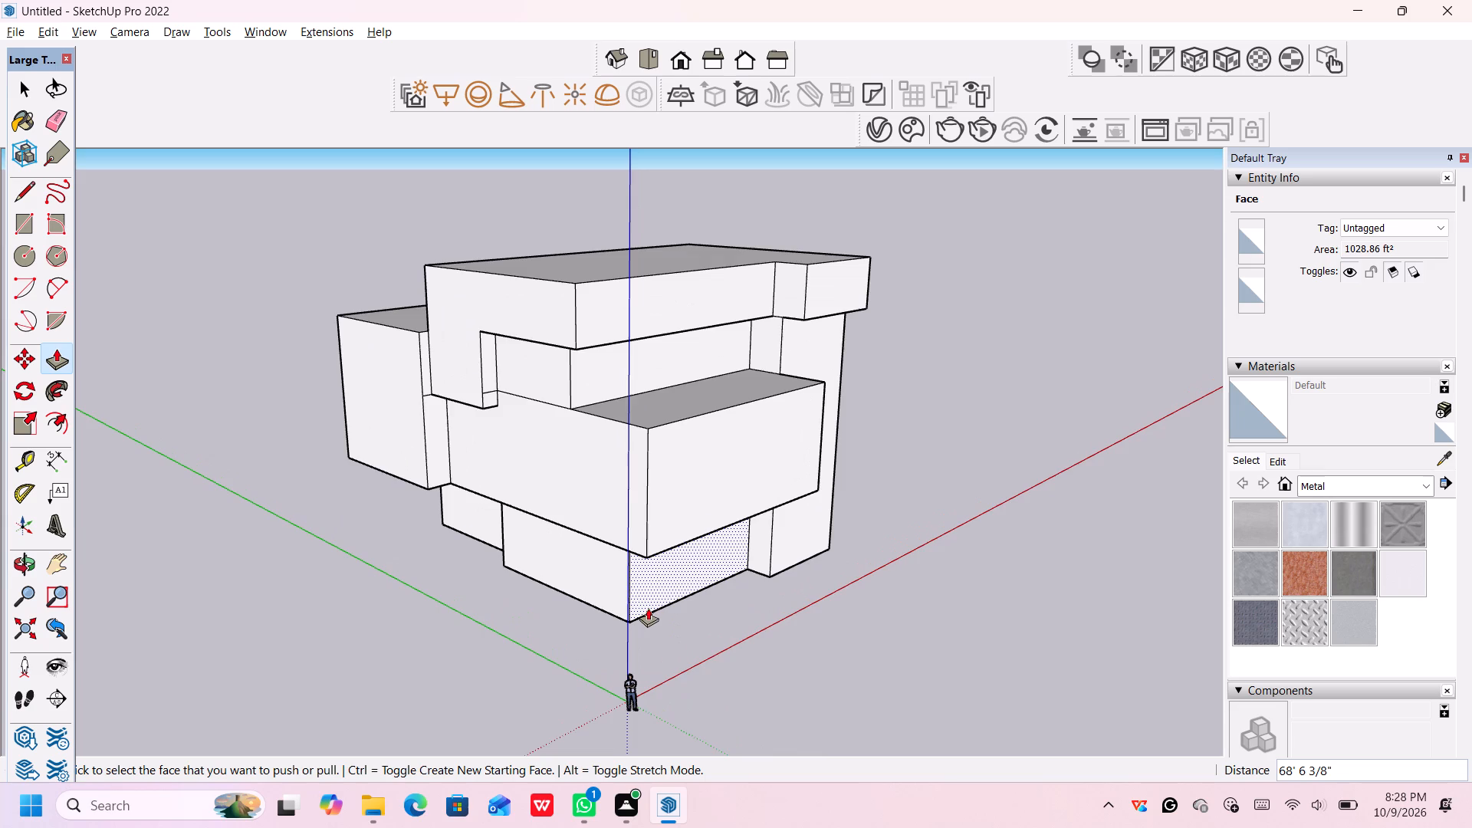
pyautogui.press('Escape')
# Draw a 2' line along the front ground-floor wall's base edge, starting at its inner corner with the full-height end block.
pyautogui.scroll(2, 671, 609)
pyautogui.press('space')
pyautogui.scroll(1, 758, 619)
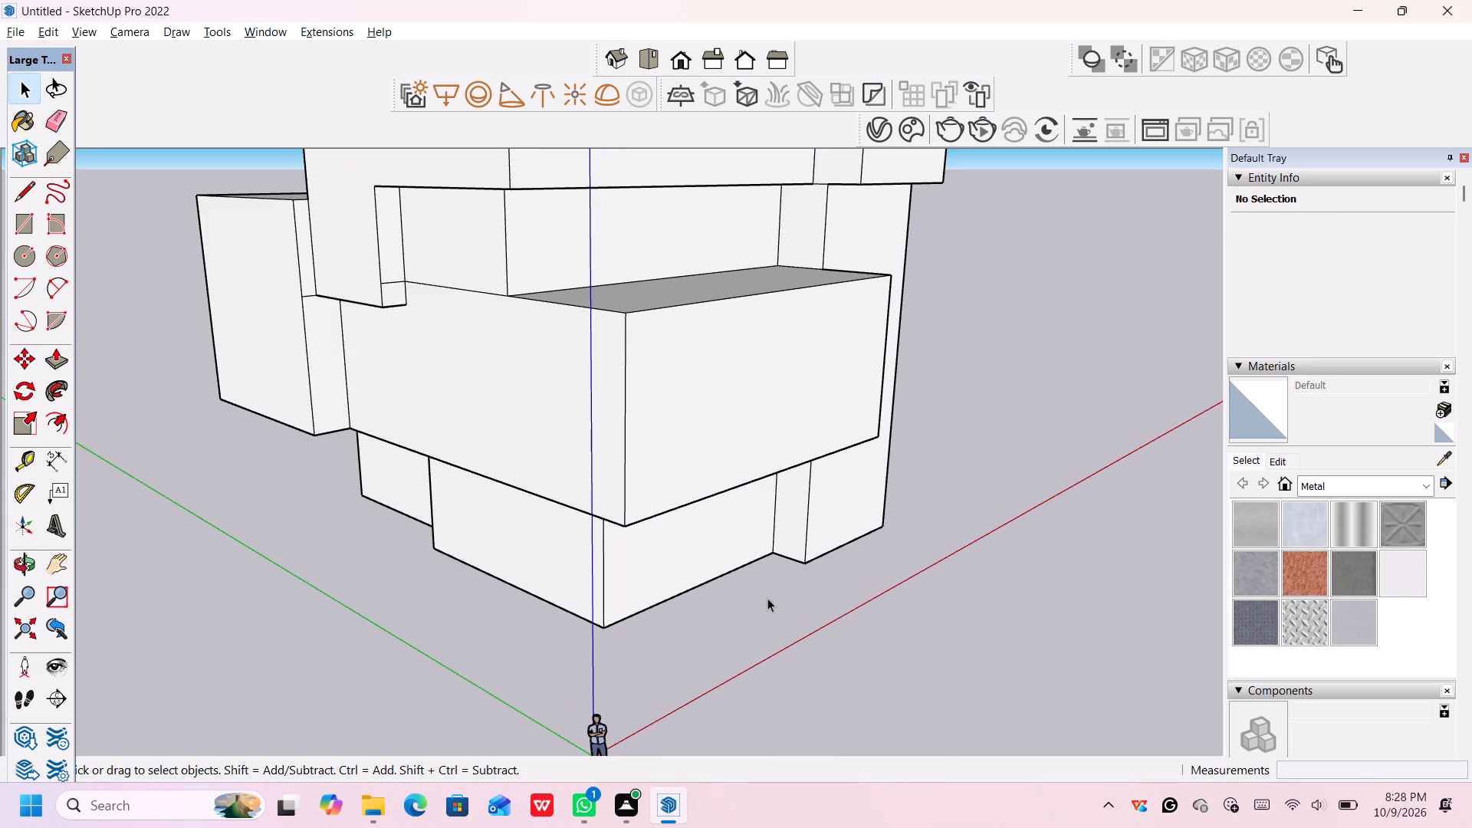
pyautogui.press('l')
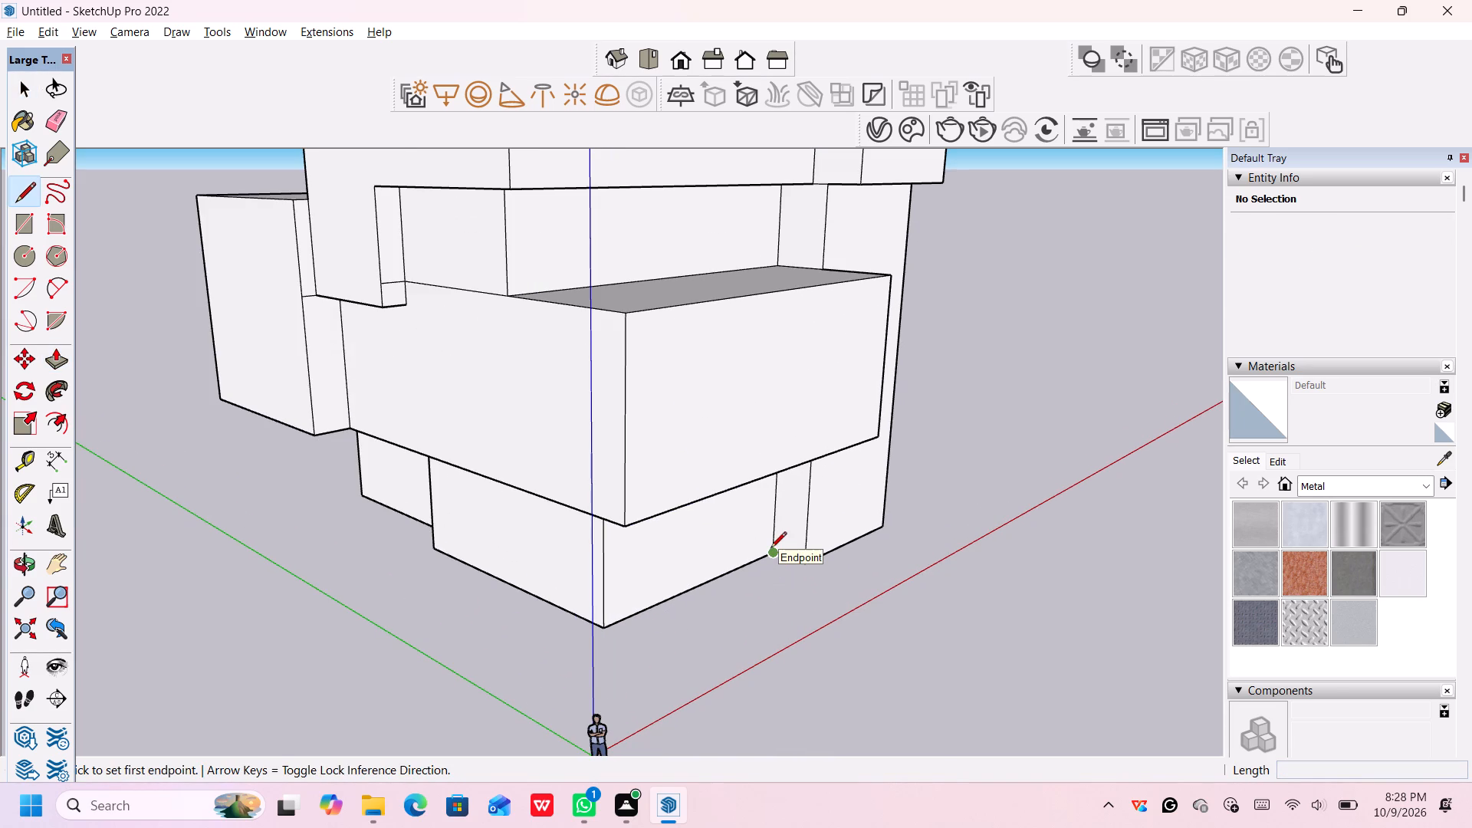
pyautogui.scroll(2, 770, 549)
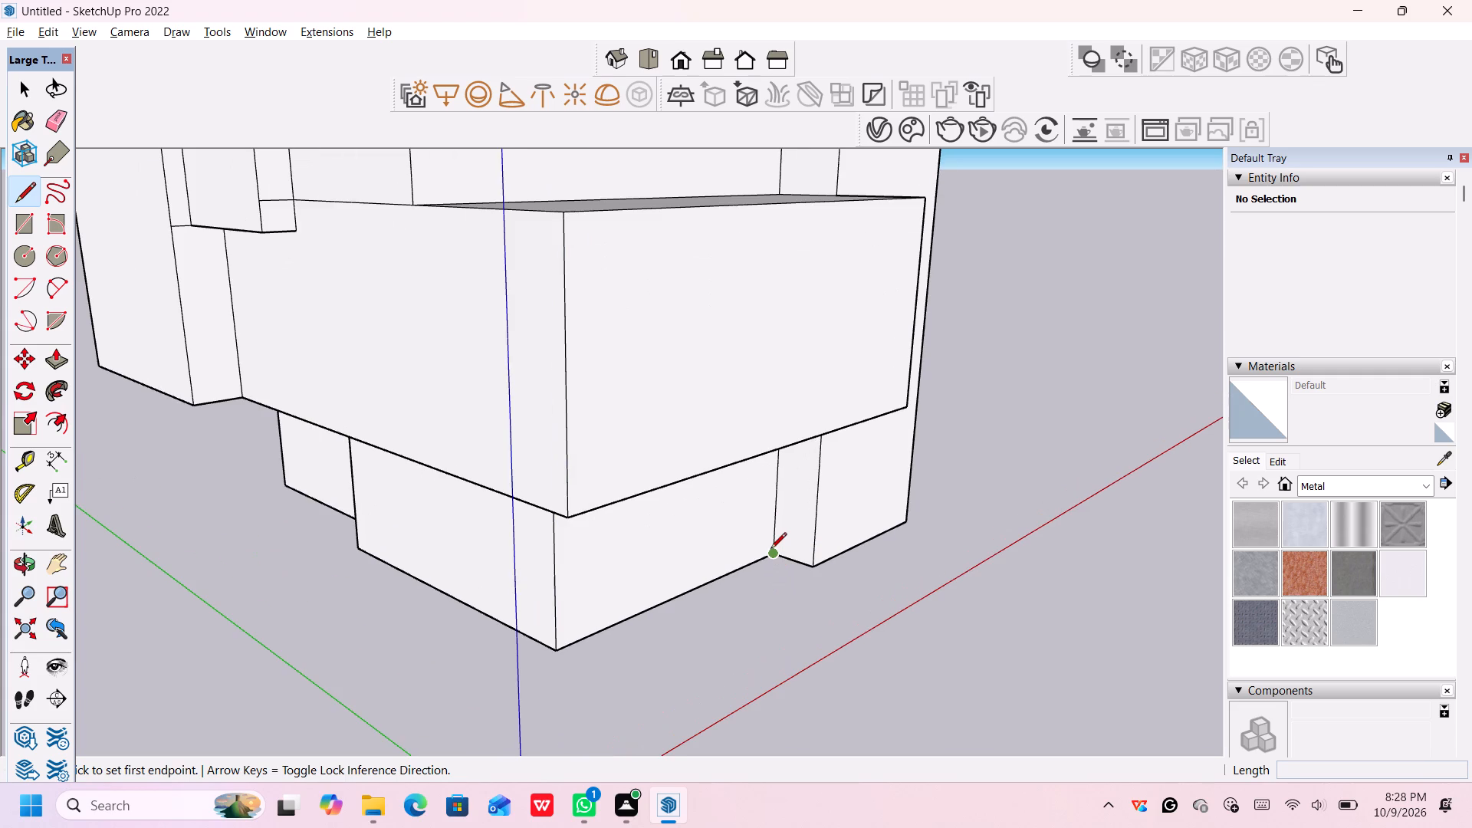
pyautogui.scroll(-1, 770, 550)
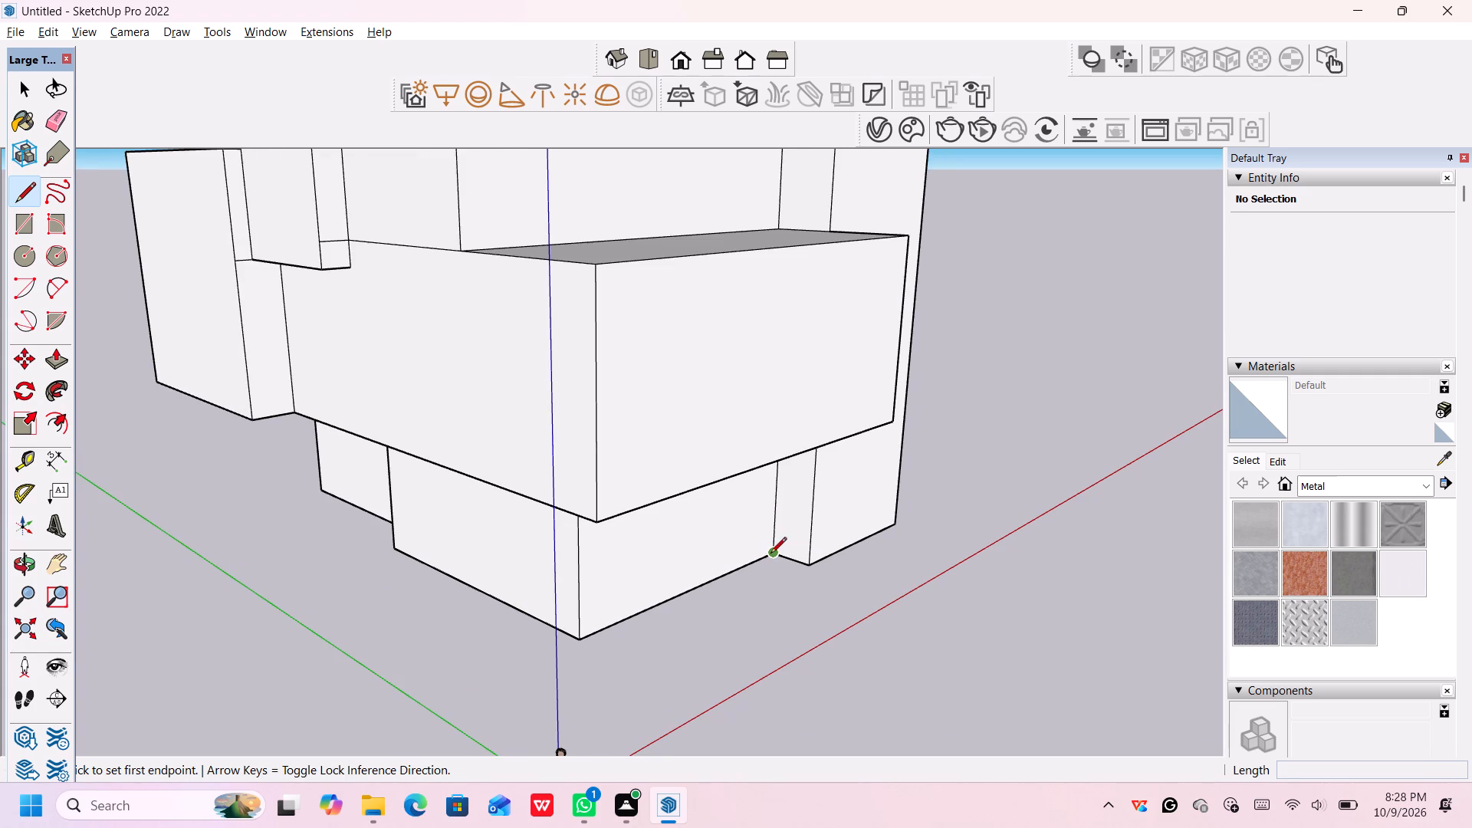
pyautogui.click(770, 554)
pyautogui.scroll(5, 761, 558)
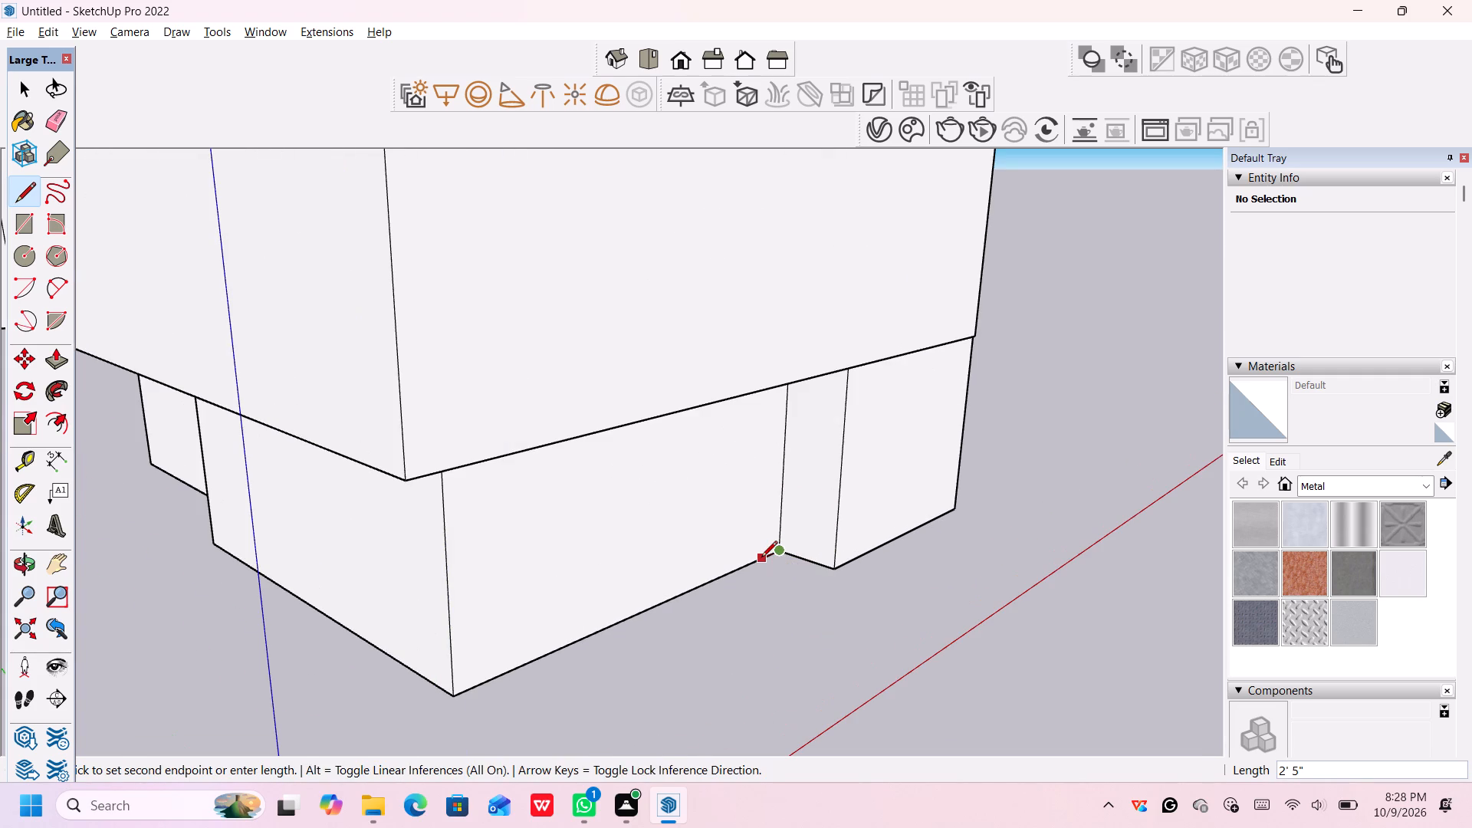
pyautogui.scroll(4, 761, 558)
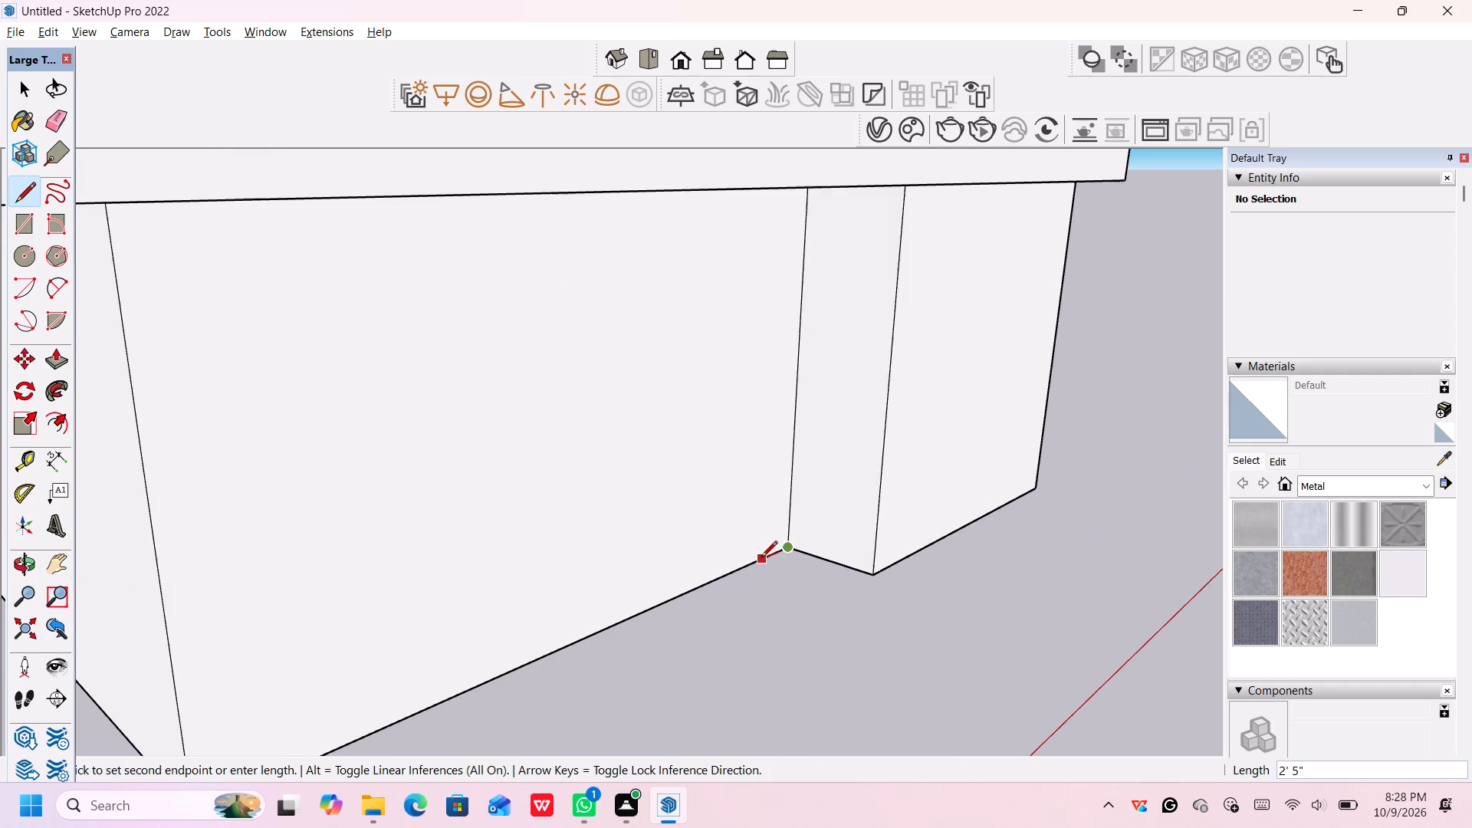
pyautogui.press('2')
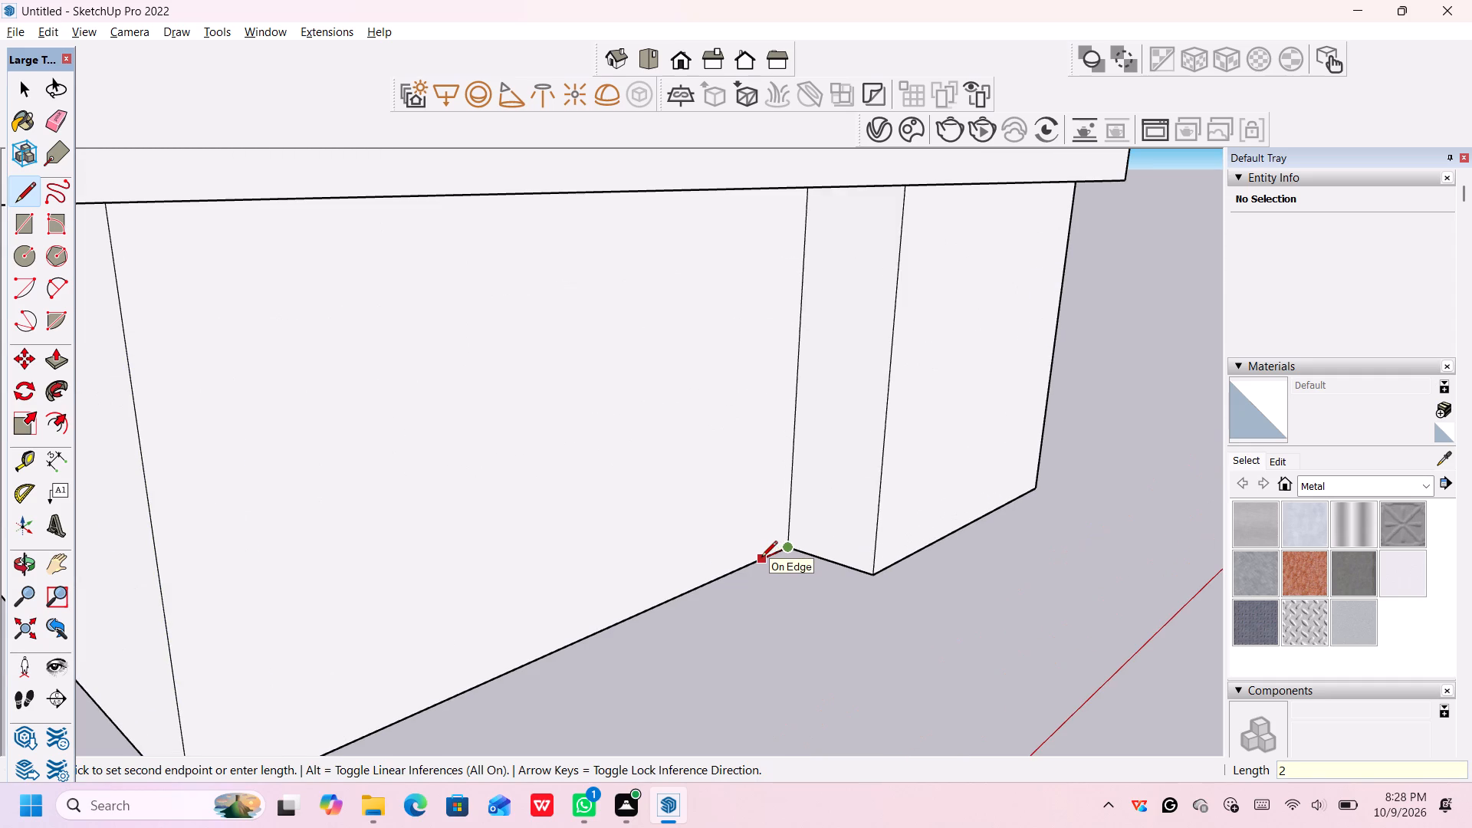
pyautogui.press("'")
pyautogui.press('Return')
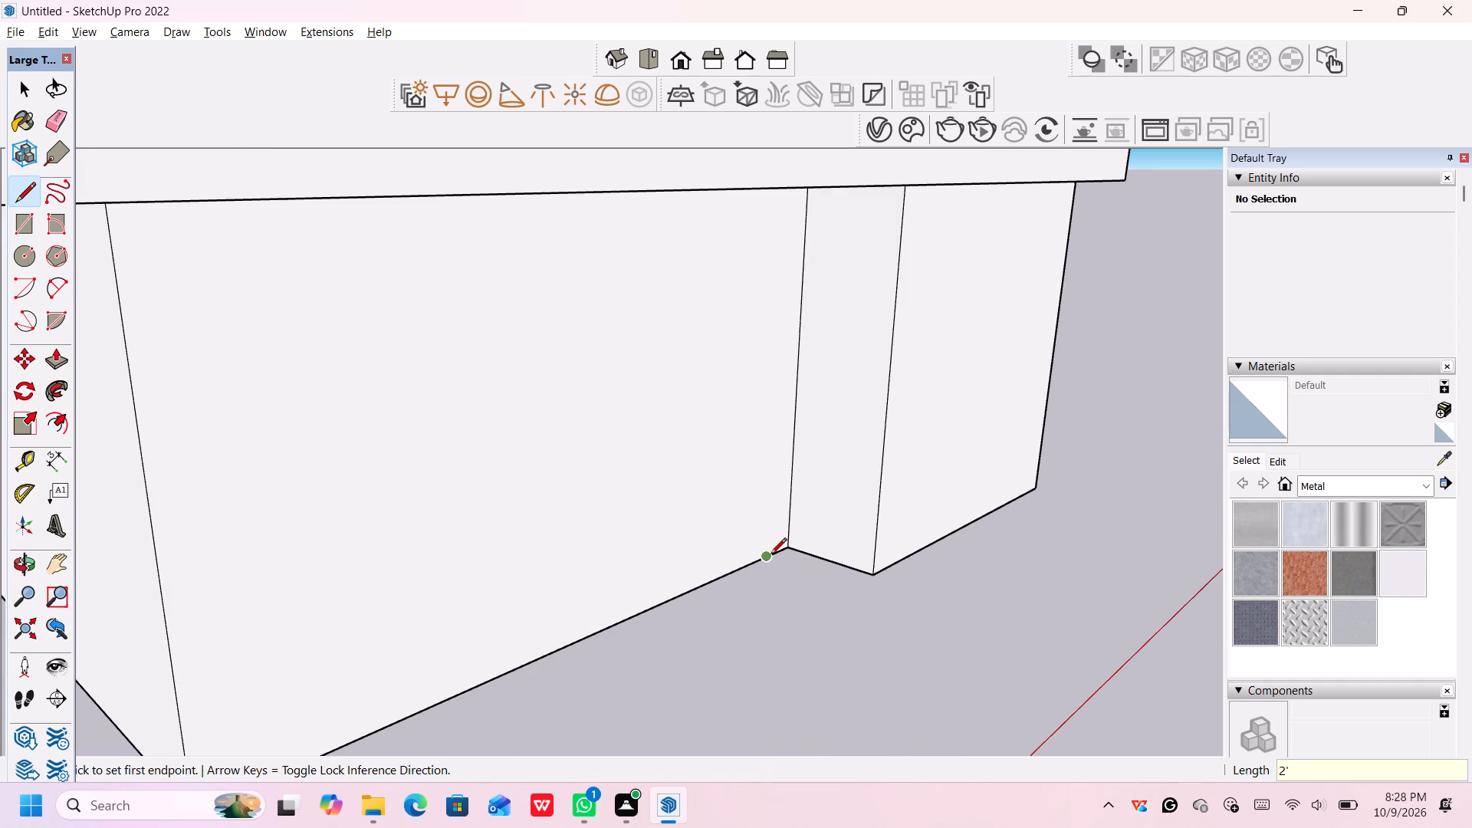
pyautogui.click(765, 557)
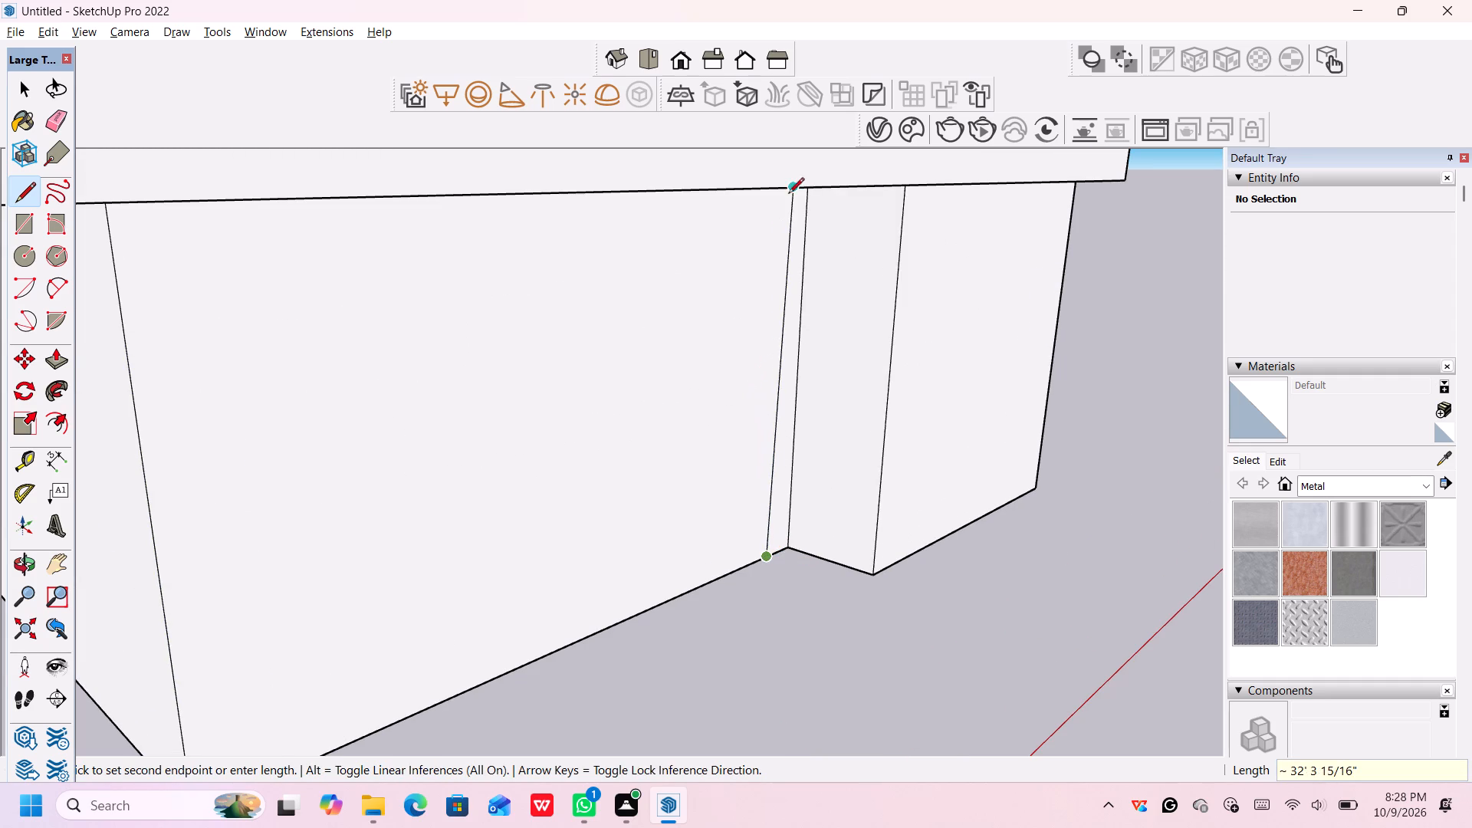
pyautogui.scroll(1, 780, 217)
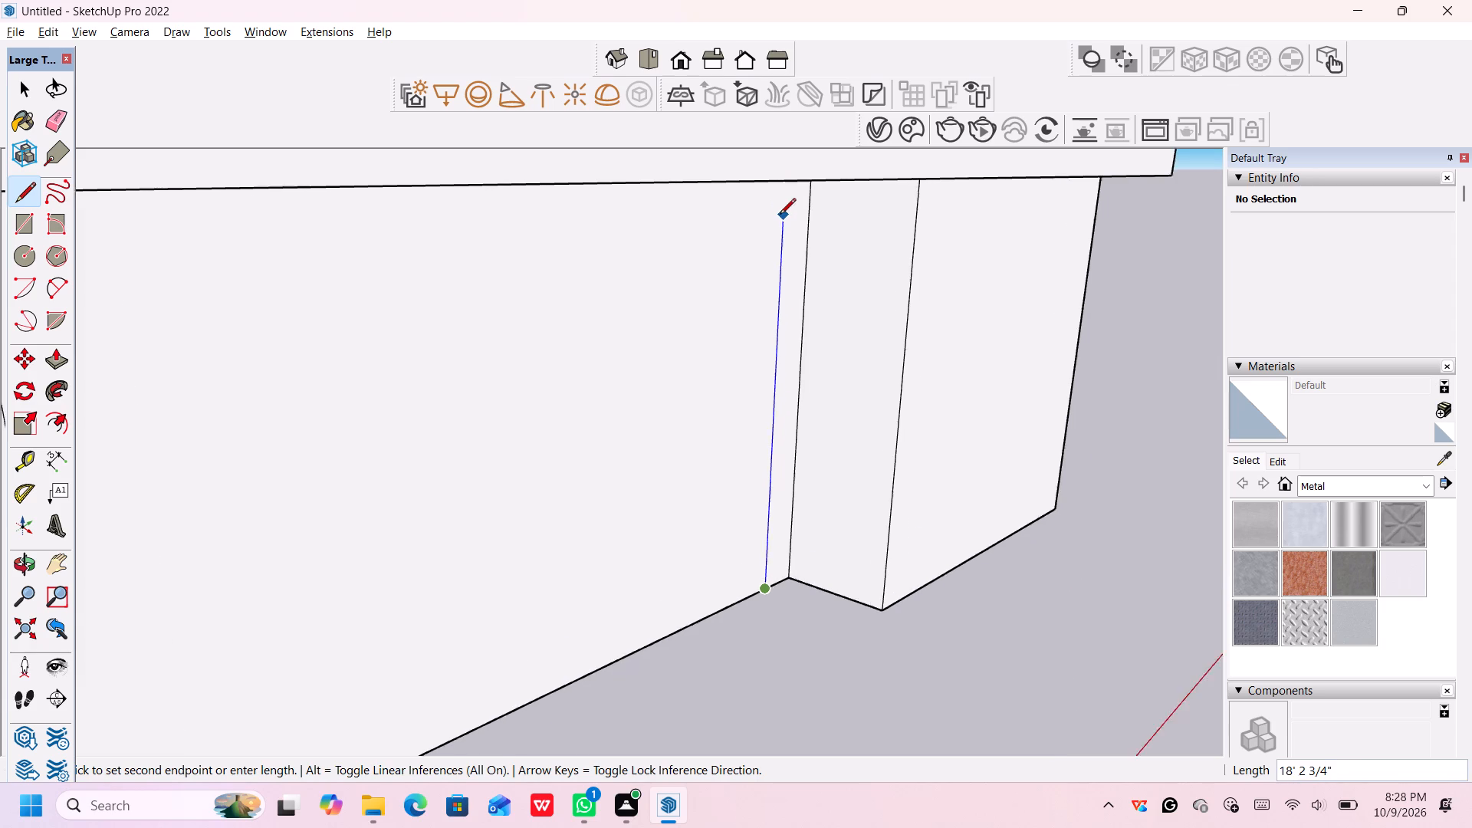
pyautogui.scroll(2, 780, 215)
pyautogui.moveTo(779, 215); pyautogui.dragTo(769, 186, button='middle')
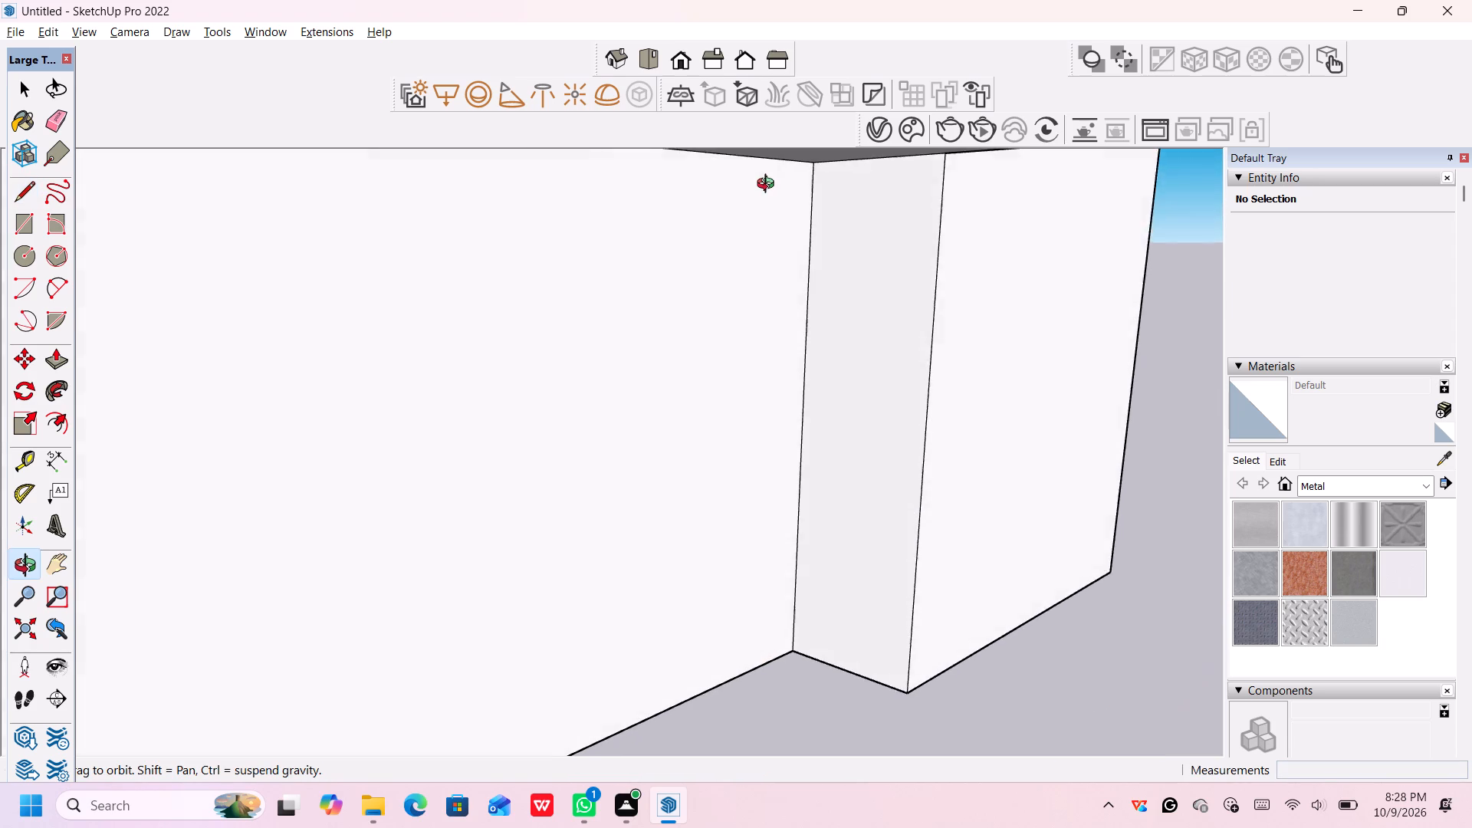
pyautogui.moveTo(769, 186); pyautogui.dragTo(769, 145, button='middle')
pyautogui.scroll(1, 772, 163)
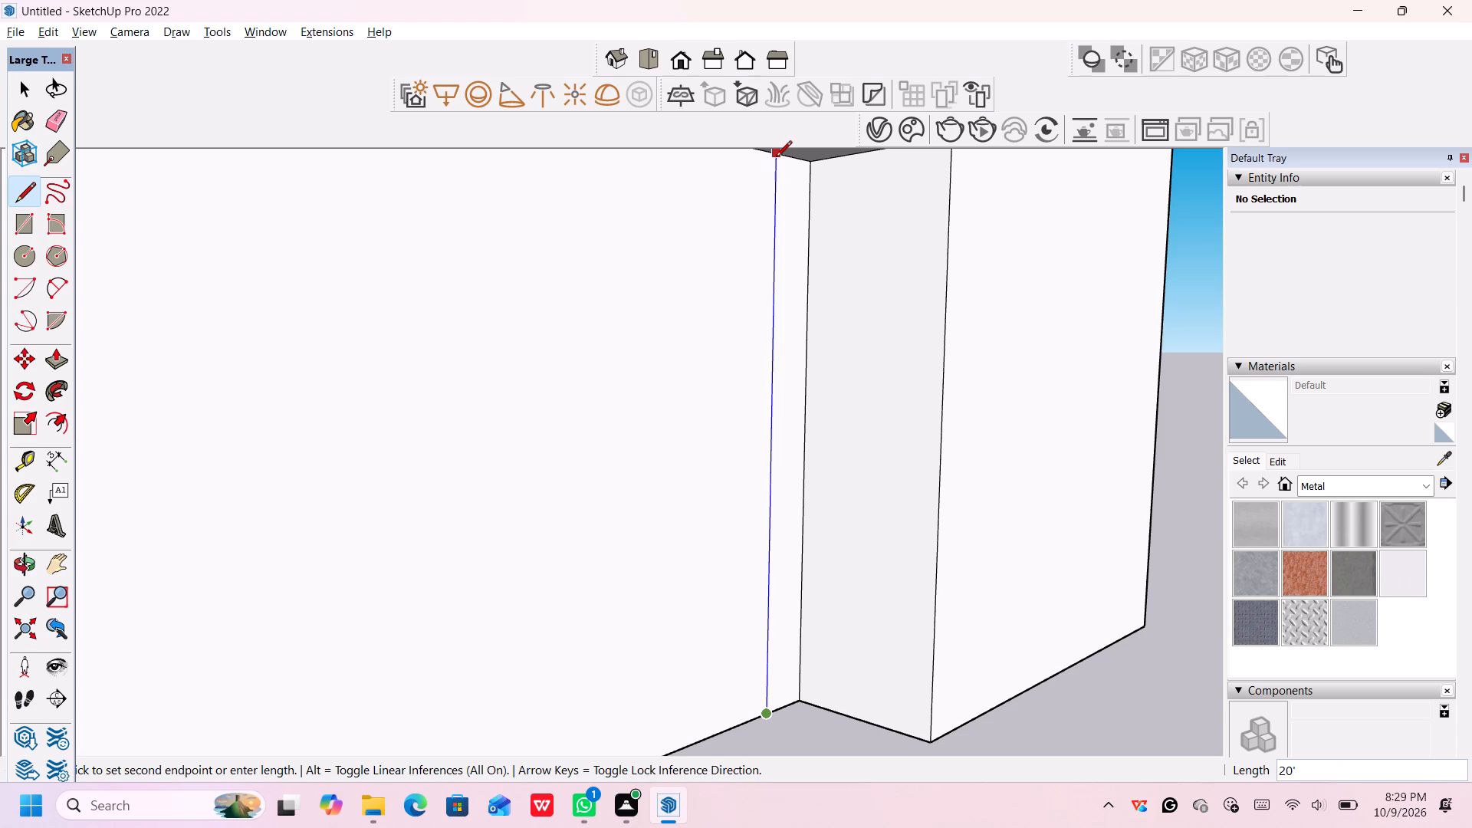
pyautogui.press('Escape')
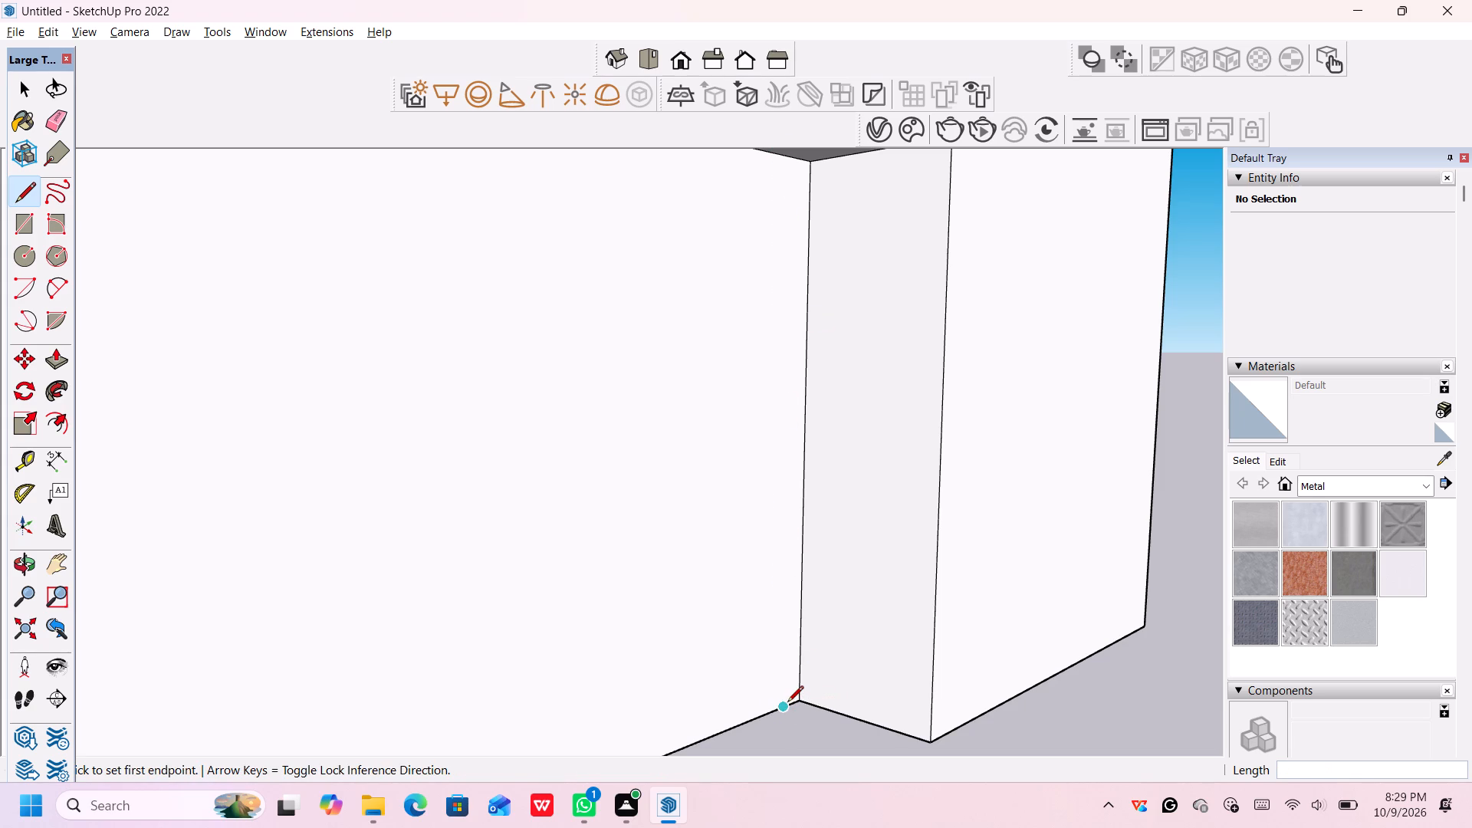
# Undo the 2' base line and redraw it as 1' along the front ground-floor wall, from the inner corner with the end block.
pyautogui.hotkey('ctrl', 'z')
pyautogui.click(797, 700)
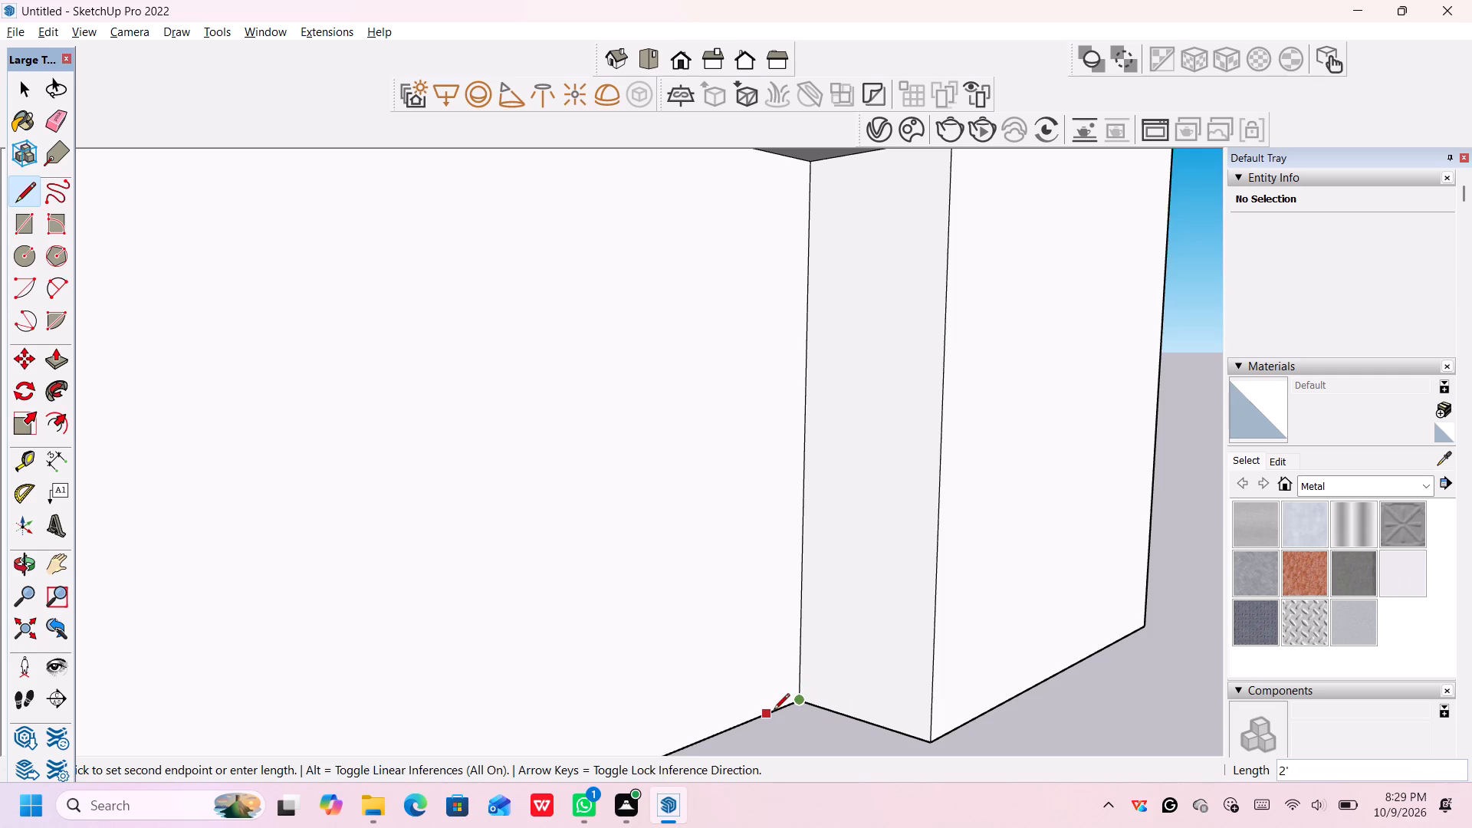
pyautogui.write("1'")
pyautogui.press('Return')
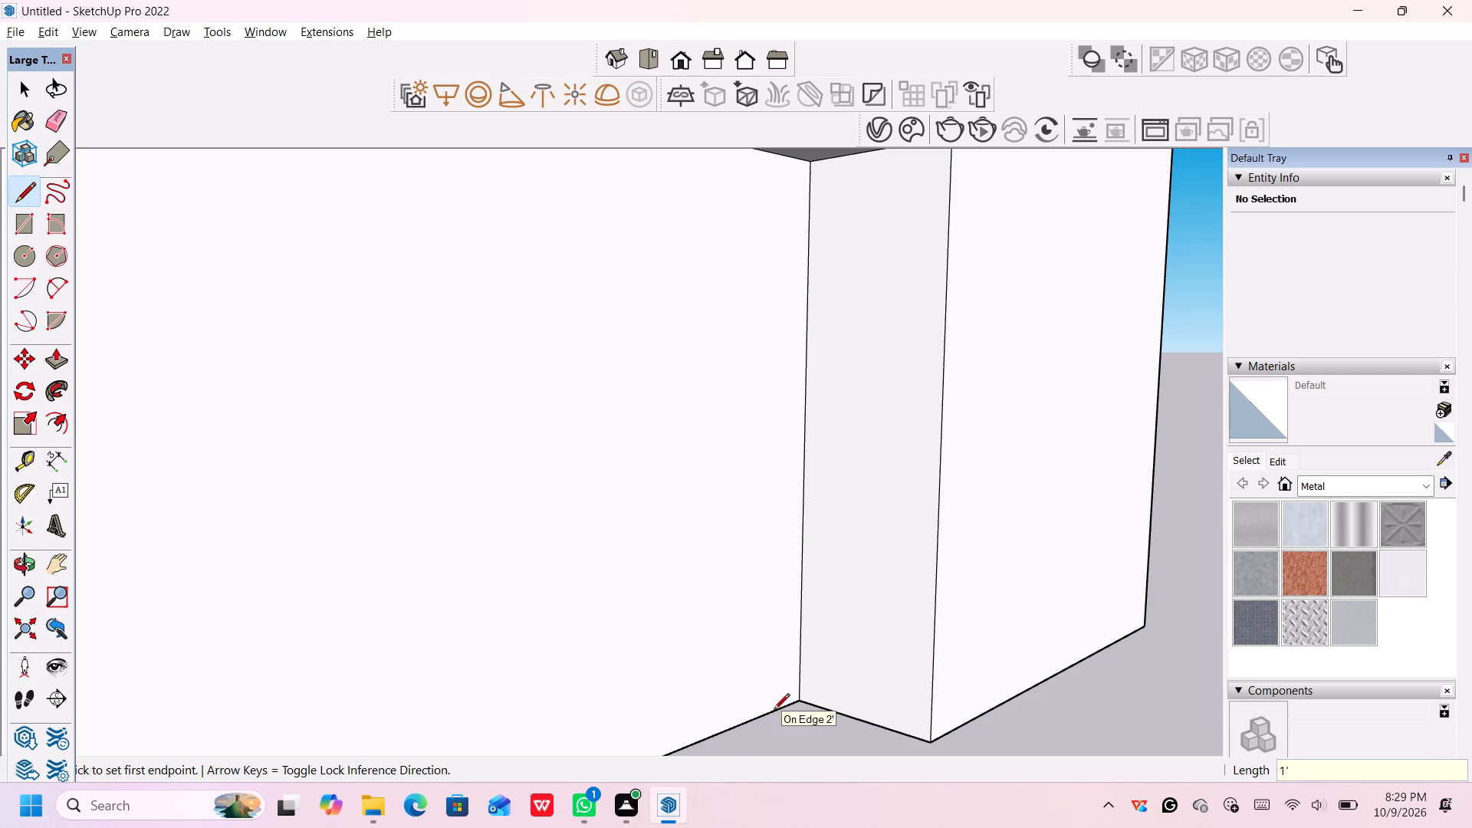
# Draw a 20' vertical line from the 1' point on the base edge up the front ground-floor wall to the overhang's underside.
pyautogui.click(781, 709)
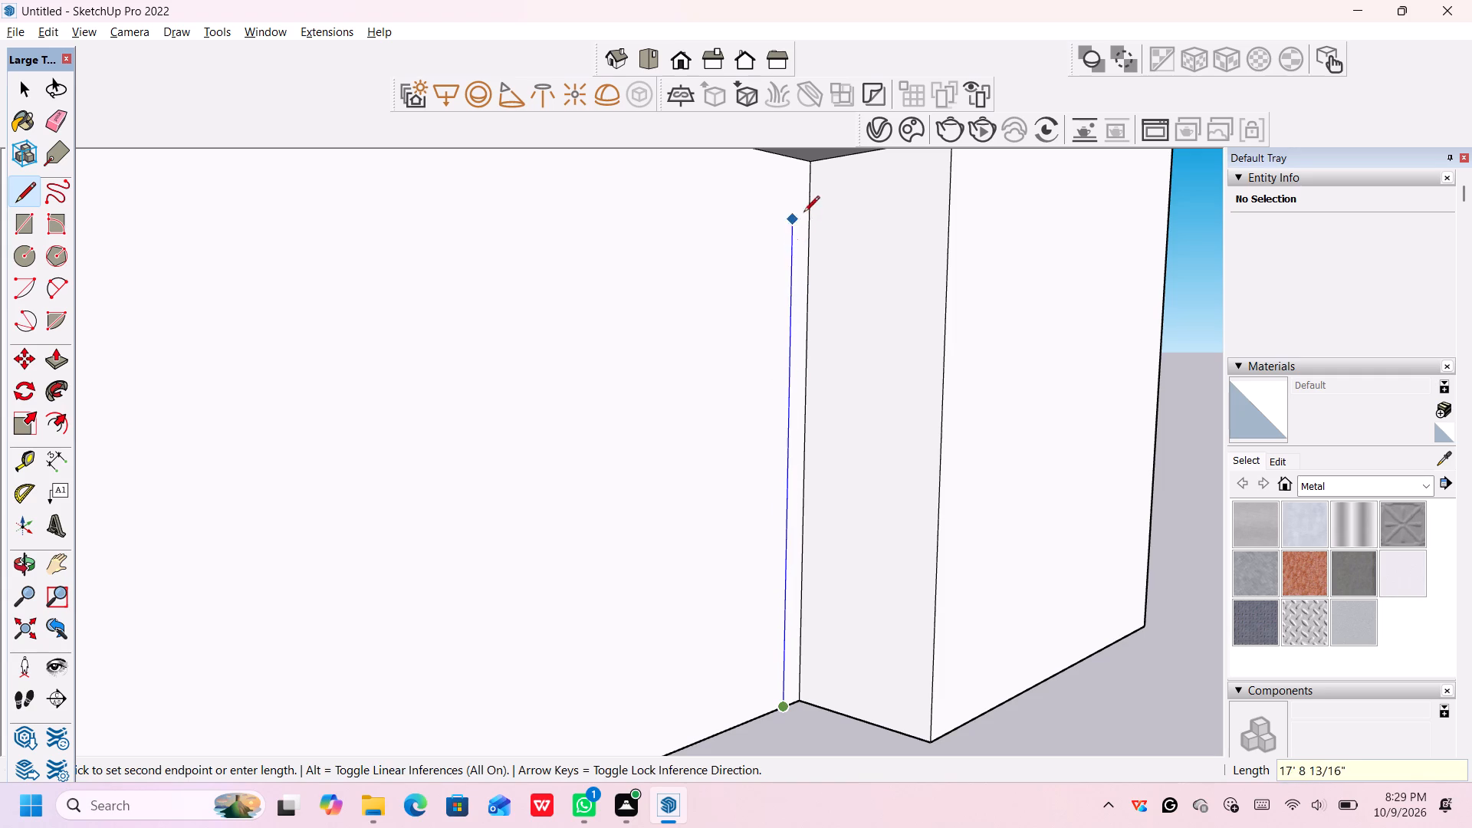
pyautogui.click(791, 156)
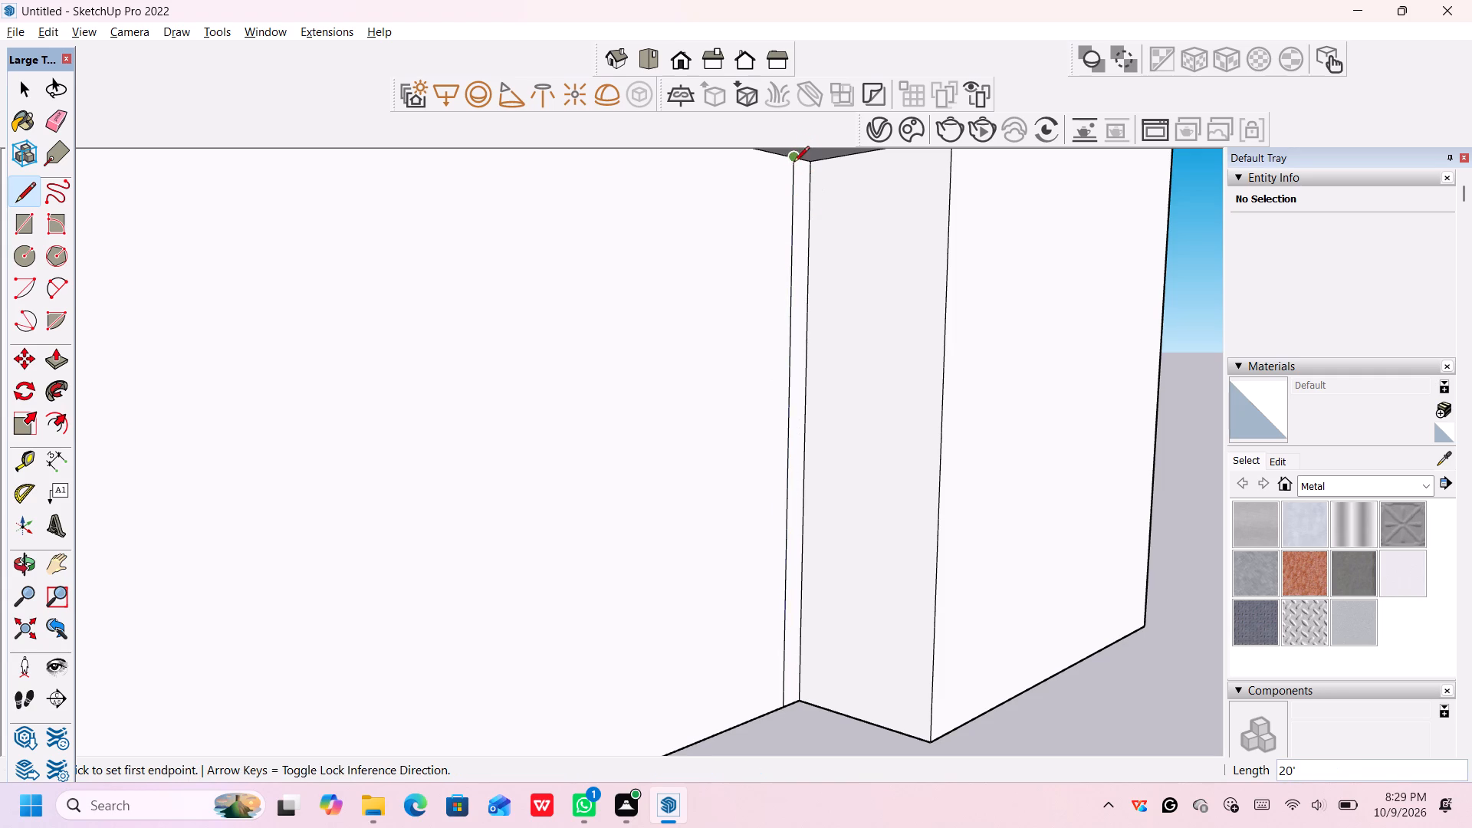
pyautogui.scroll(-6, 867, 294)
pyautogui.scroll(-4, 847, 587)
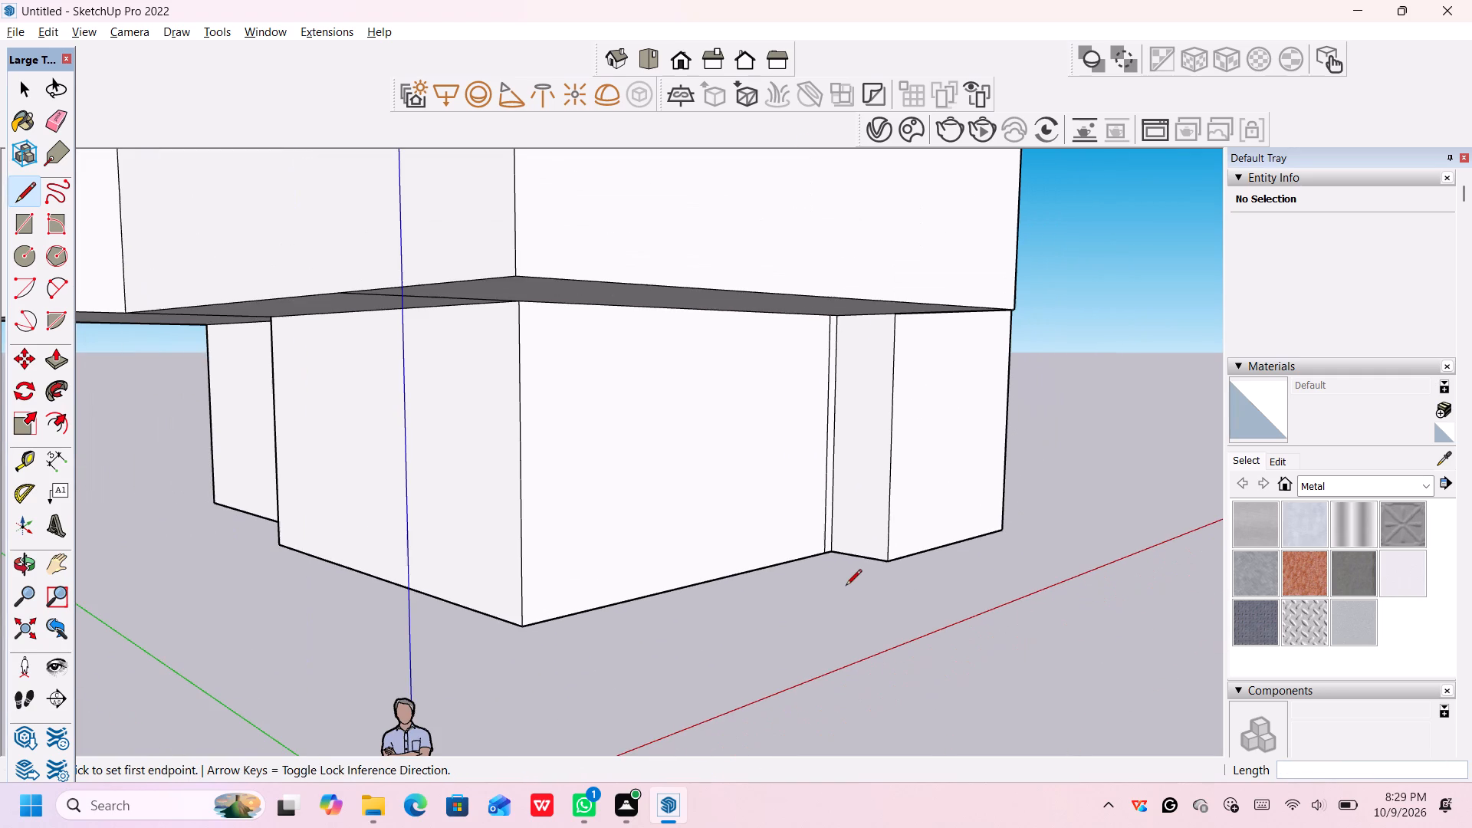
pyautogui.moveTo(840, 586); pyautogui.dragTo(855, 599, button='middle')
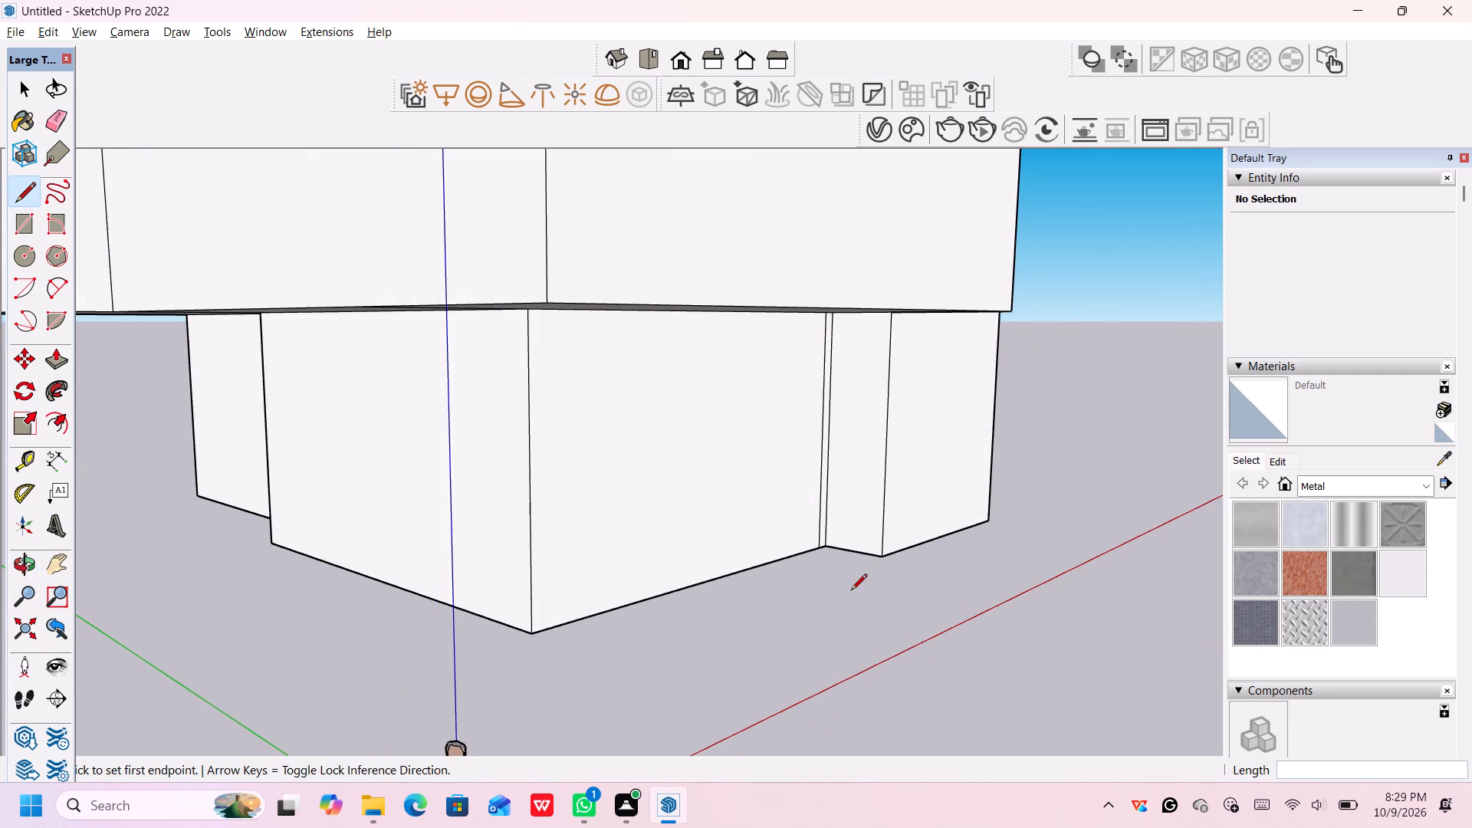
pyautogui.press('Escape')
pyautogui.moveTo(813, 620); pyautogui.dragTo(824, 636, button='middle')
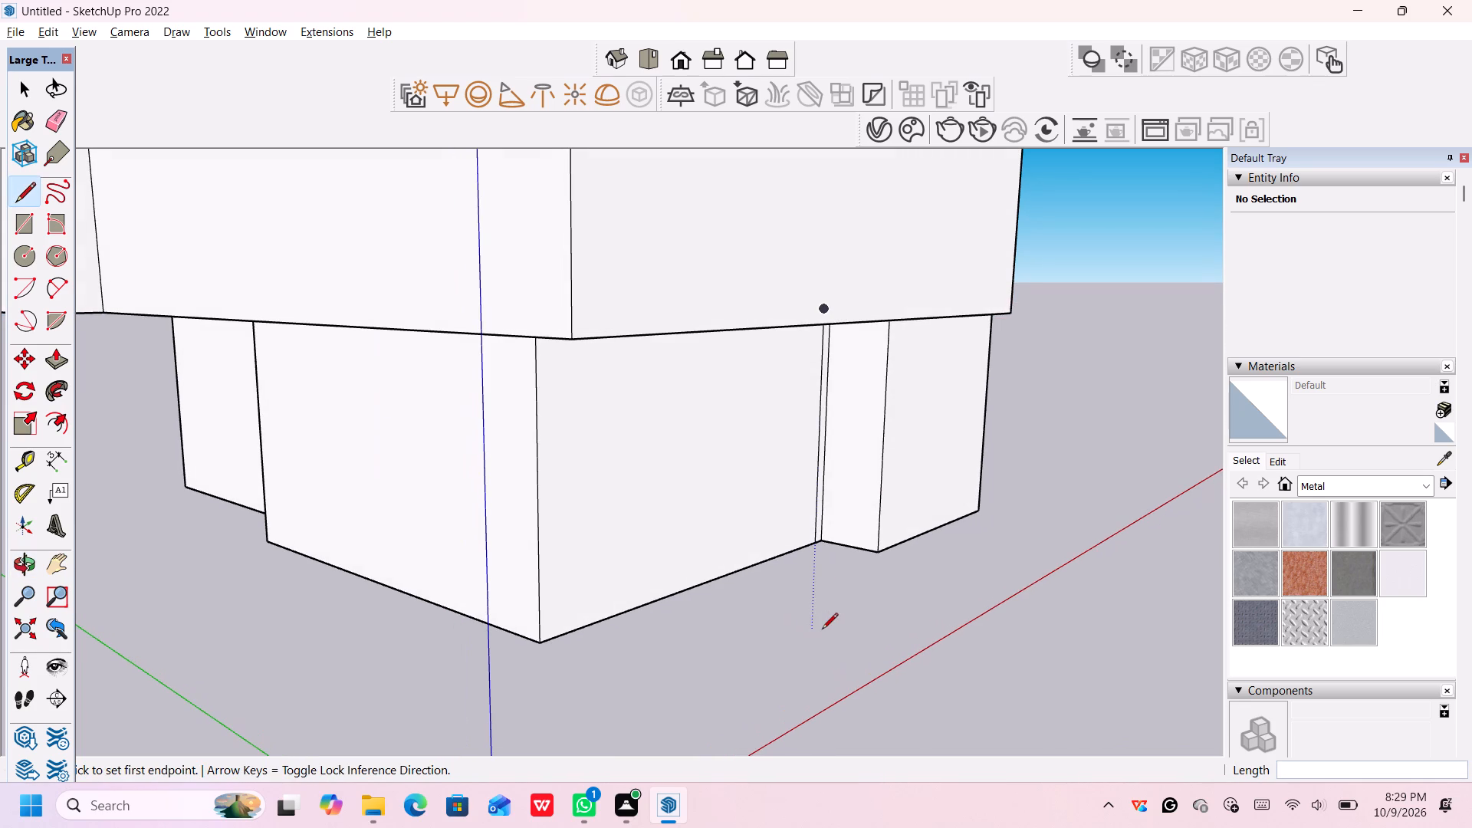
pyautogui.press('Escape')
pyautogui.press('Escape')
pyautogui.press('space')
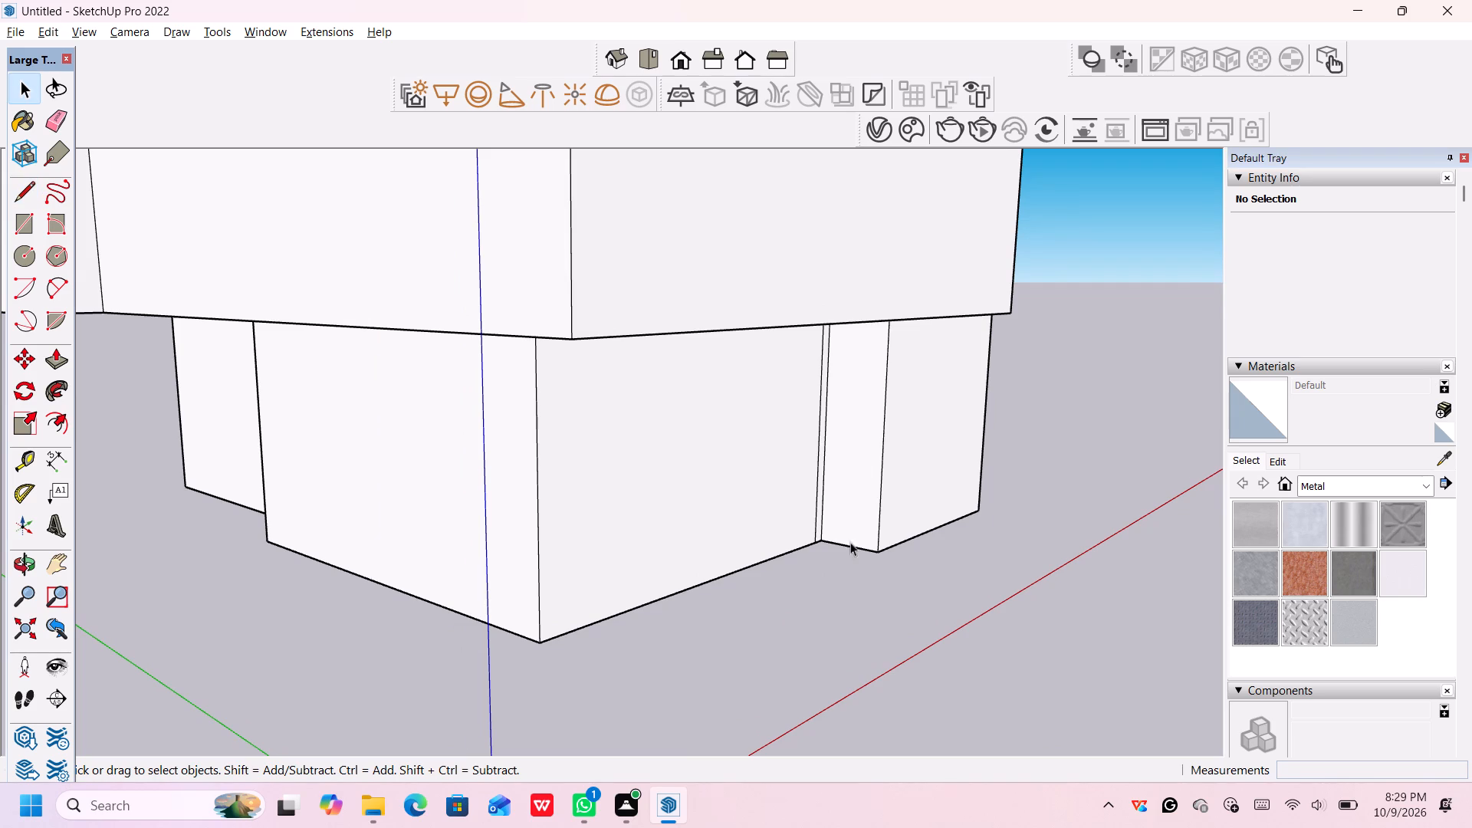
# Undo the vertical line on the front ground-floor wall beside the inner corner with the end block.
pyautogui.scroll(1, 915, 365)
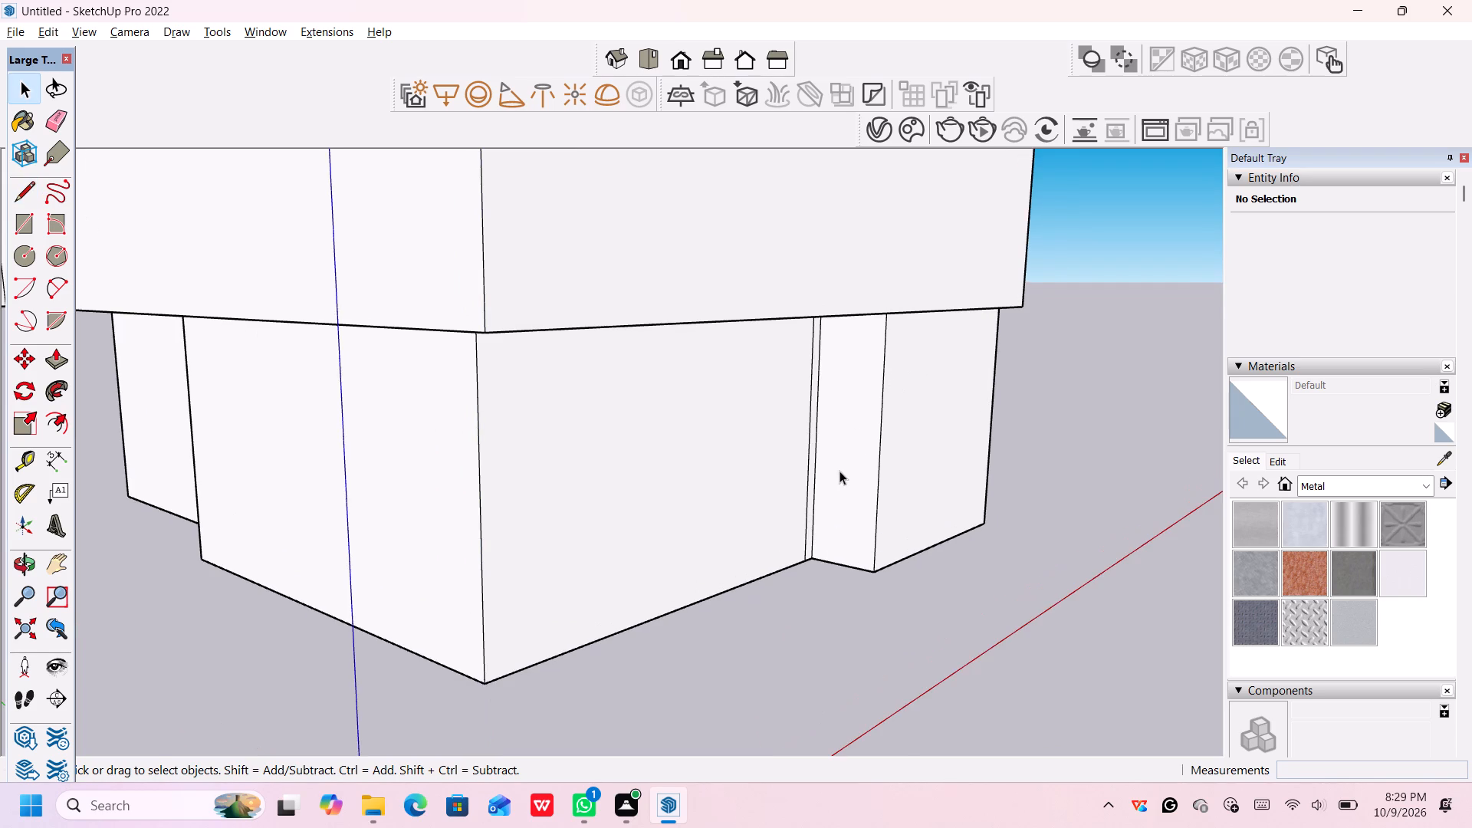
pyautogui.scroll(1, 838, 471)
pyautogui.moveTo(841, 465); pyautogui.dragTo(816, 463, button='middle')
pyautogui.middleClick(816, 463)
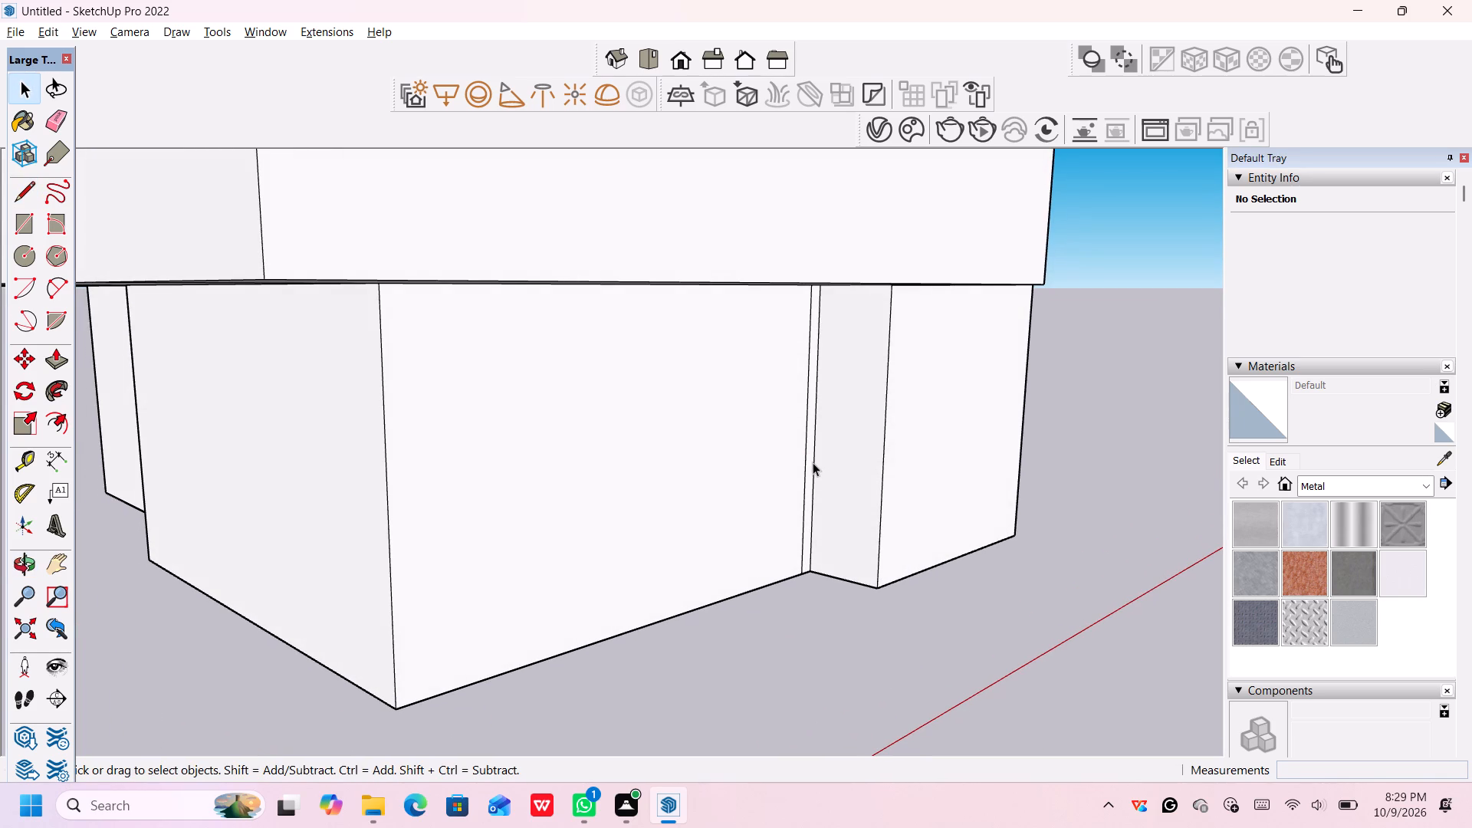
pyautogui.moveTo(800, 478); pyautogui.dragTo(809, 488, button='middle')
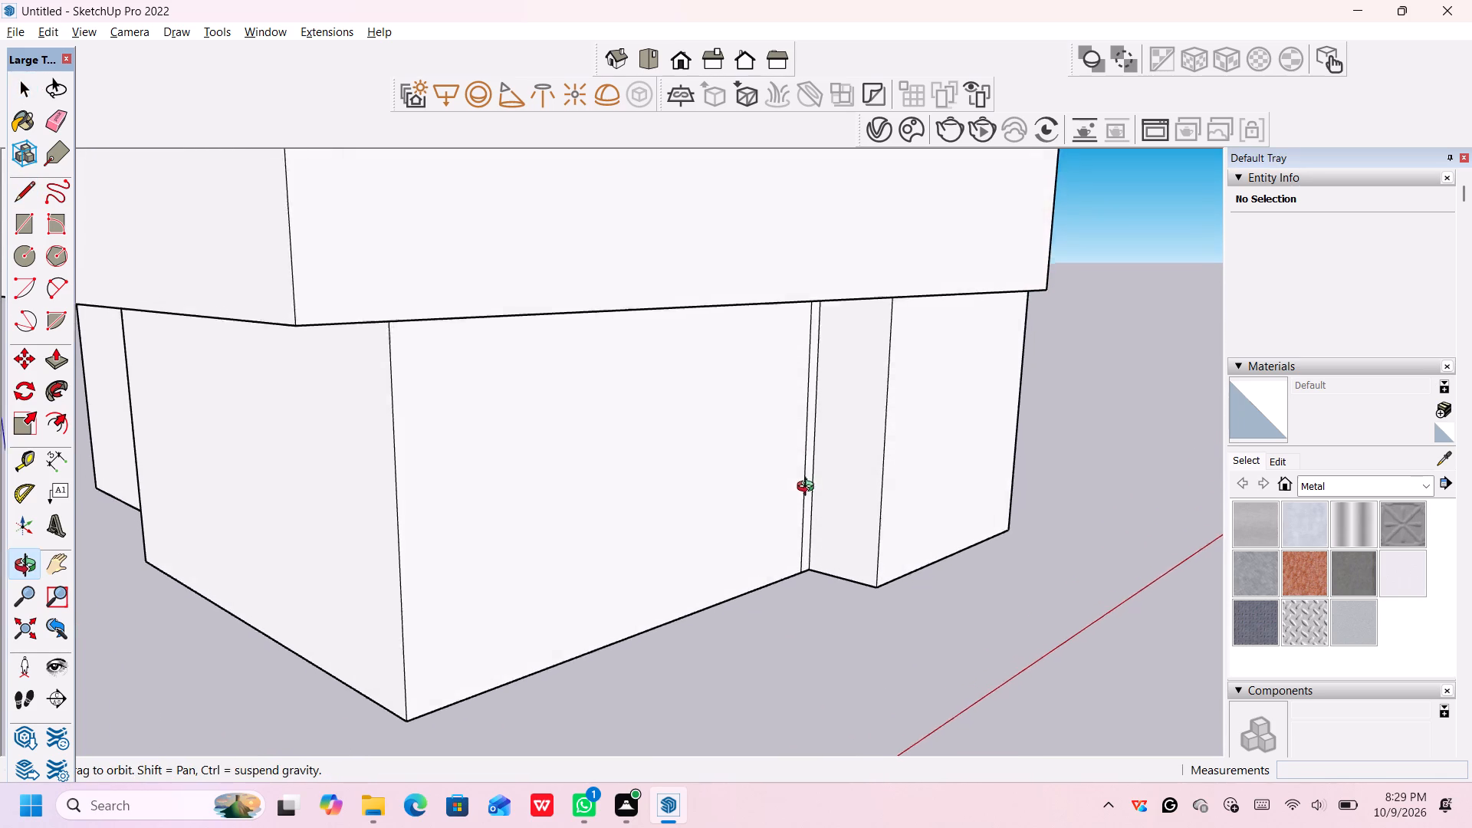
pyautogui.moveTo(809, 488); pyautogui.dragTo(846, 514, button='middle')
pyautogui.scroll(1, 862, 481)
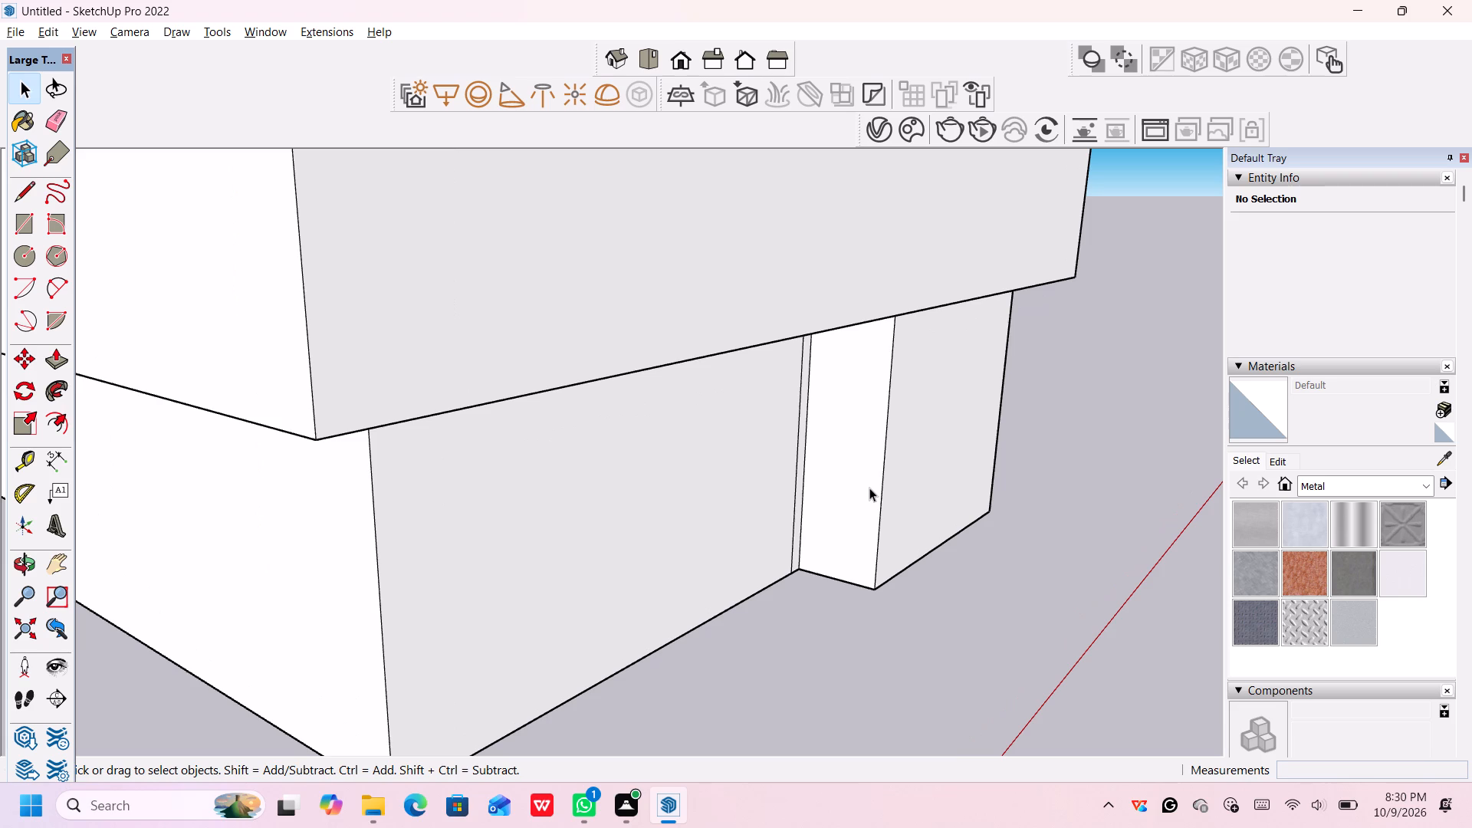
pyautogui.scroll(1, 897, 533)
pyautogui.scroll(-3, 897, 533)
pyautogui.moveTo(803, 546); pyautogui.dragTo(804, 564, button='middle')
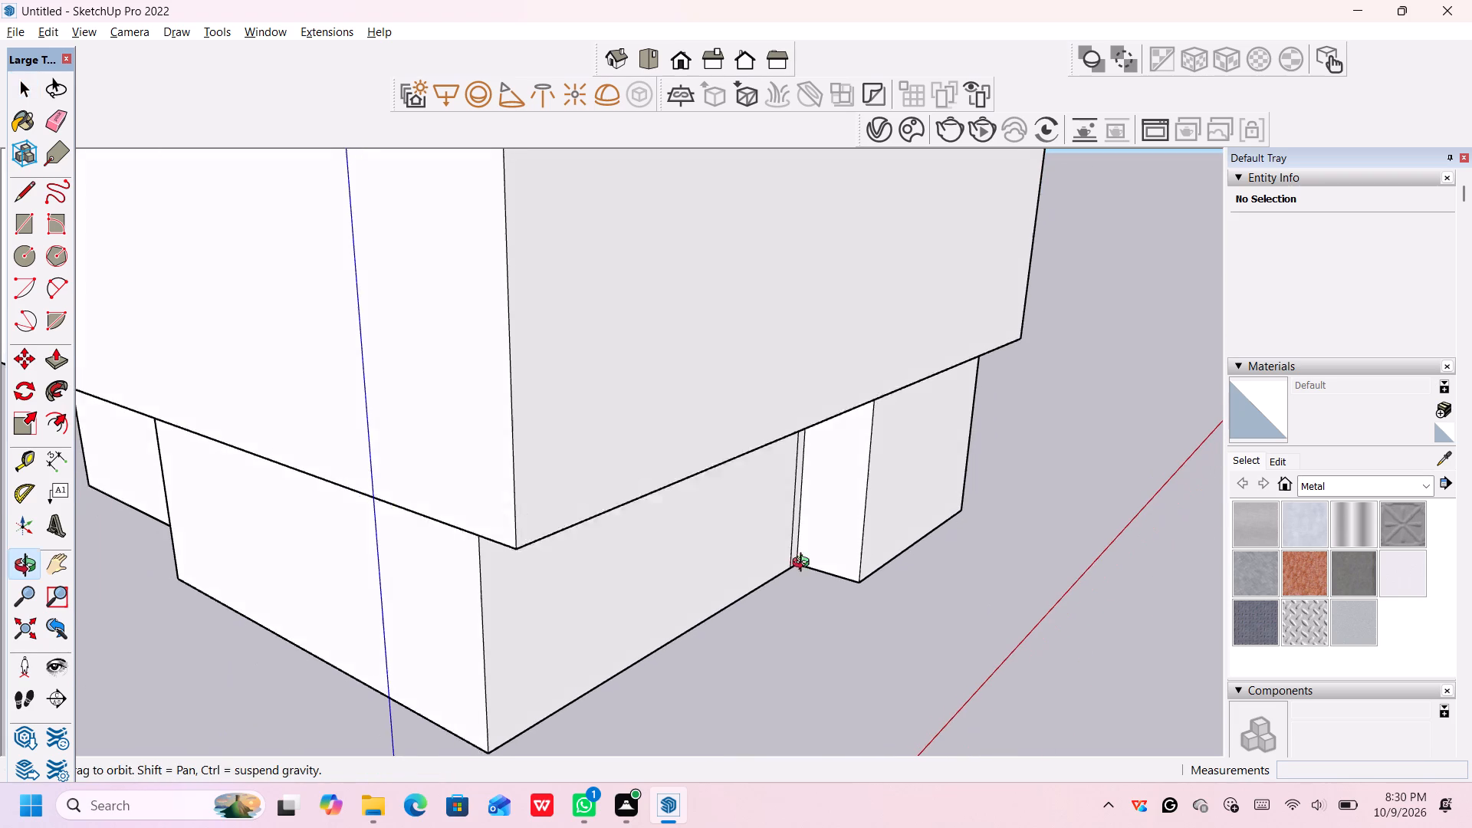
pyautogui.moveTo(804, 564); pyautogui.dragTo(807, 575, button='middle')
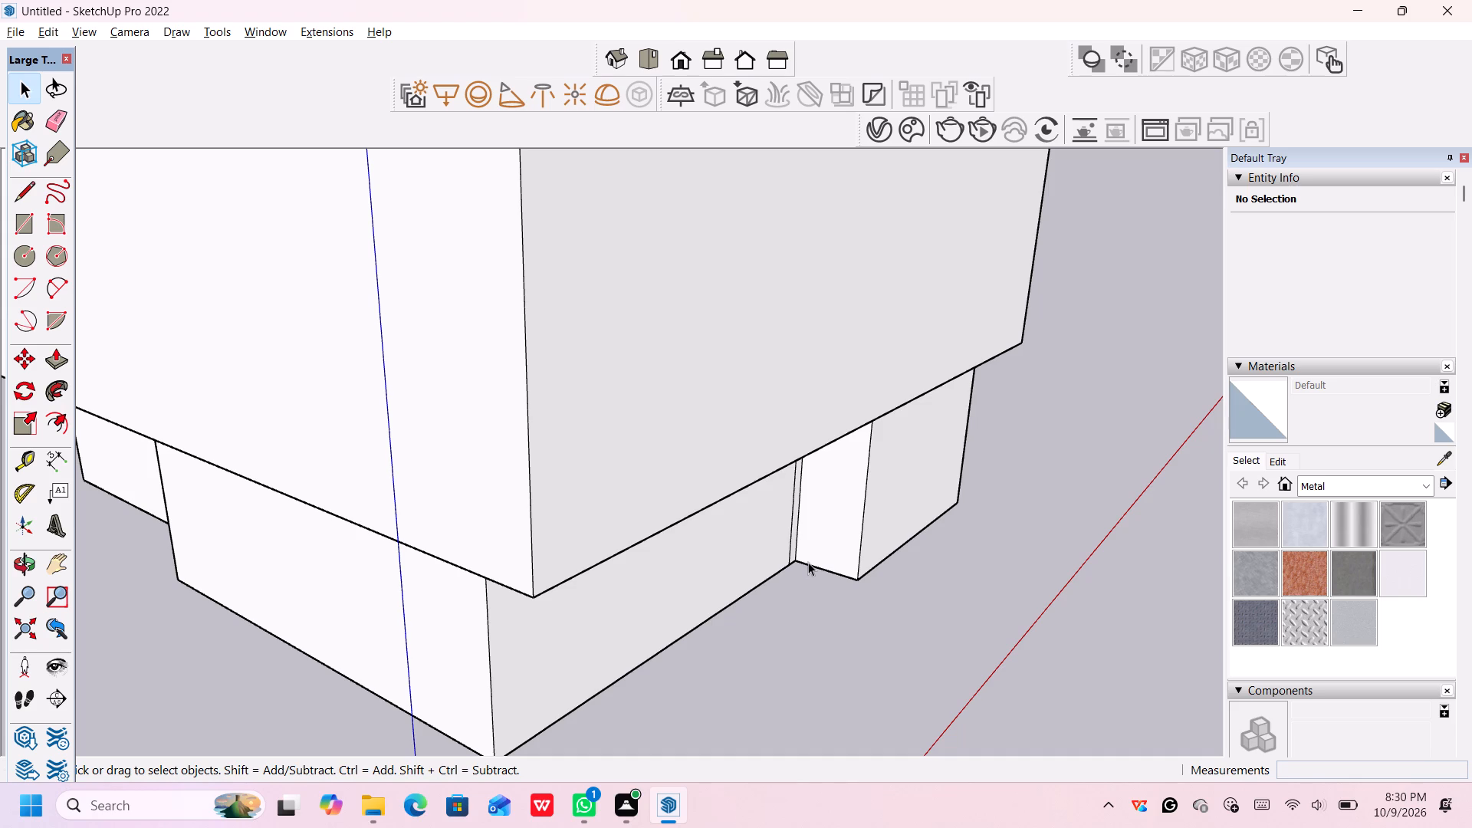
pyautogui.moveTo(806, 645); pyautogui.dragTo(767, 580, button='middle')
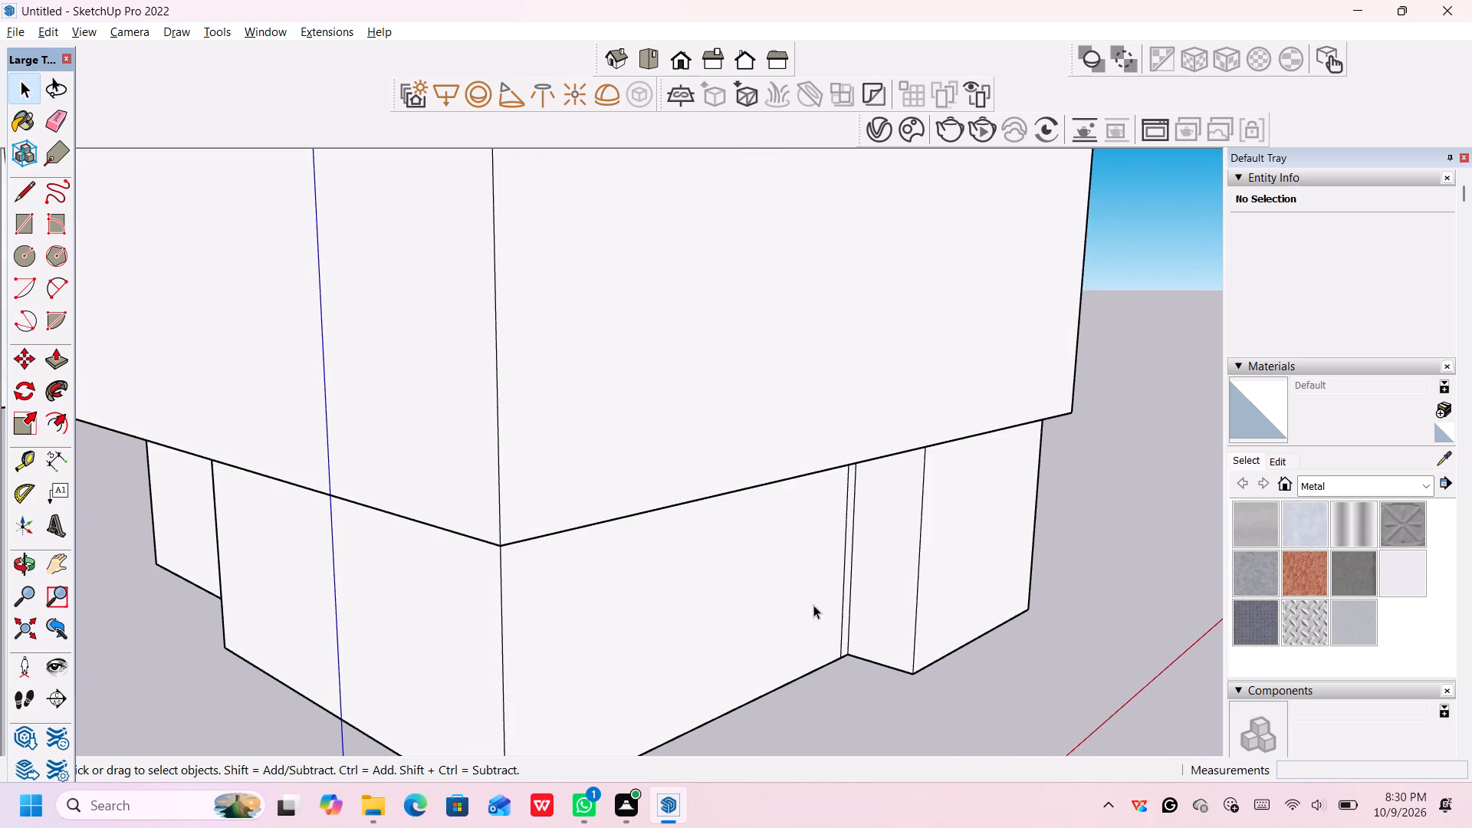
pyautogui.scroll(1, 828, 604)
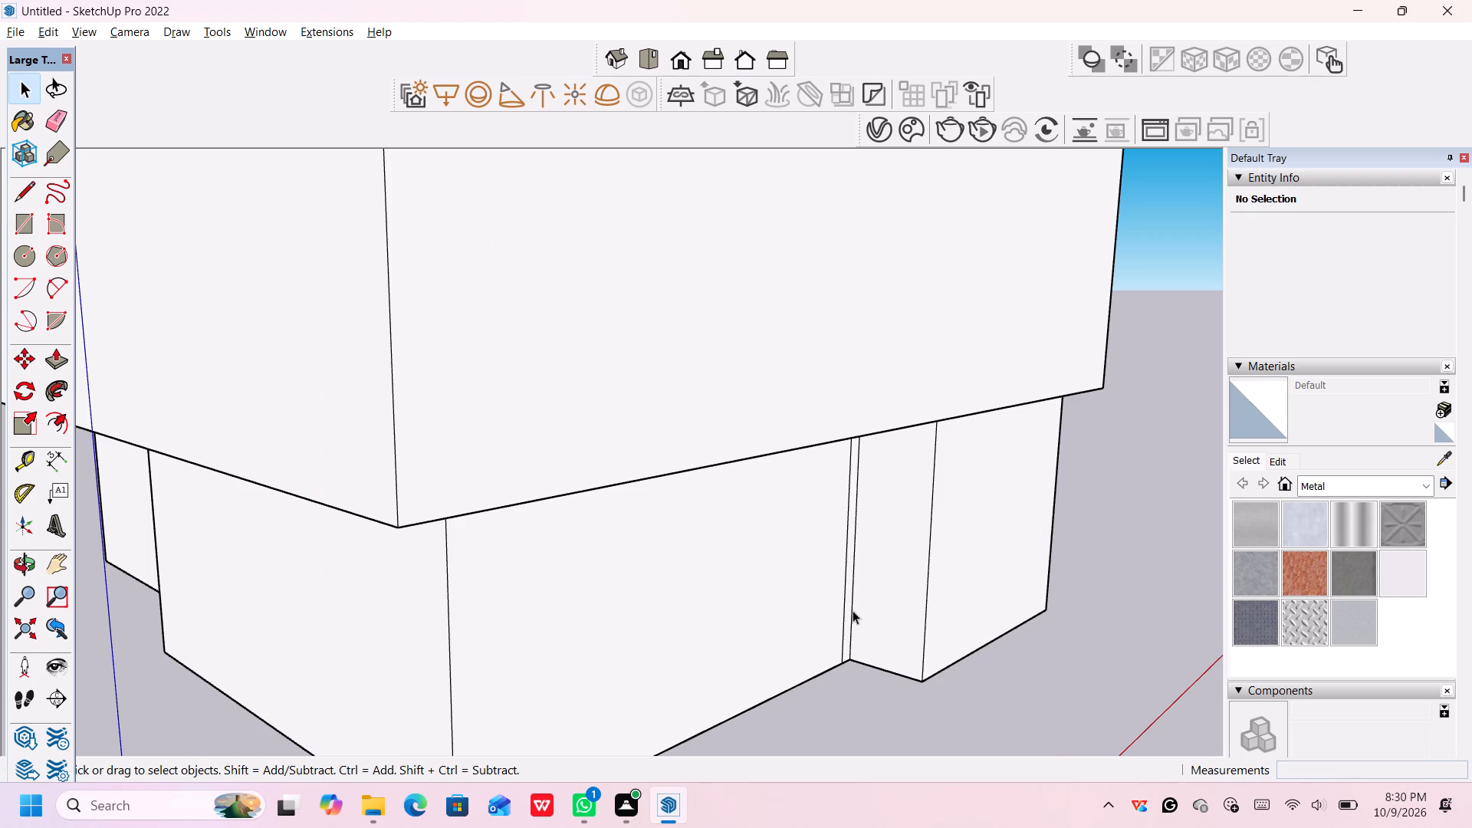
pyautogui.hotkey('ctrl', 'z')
# Examine the stepped massing from the front corner around to the outer side wall of the full-height end block.
pyautogui.scroll(1, 817, 636)
pyautogui.scroll(-5, 817, 636)
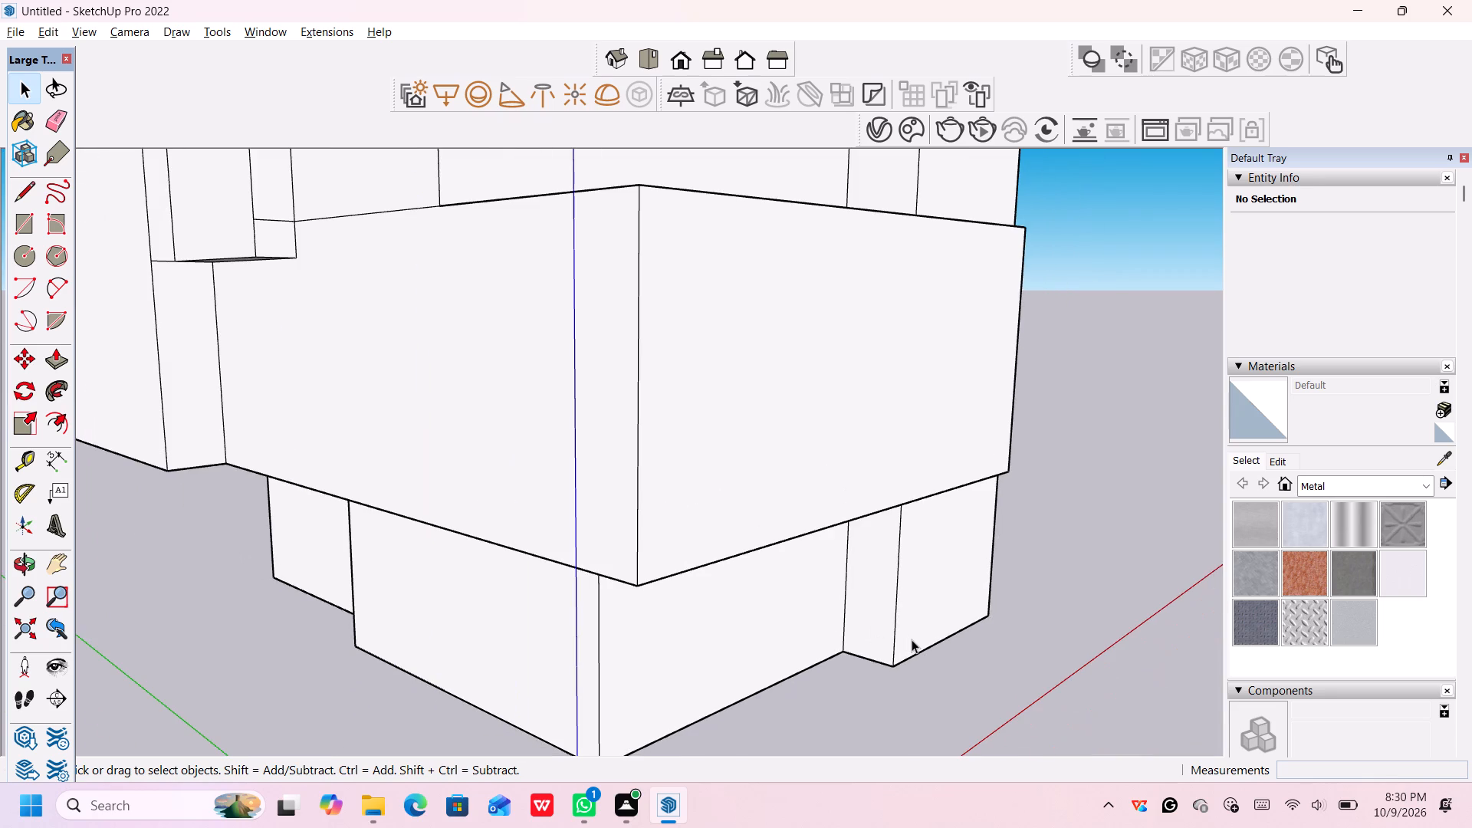
pyautogui.scroll(-1, 911, 639)
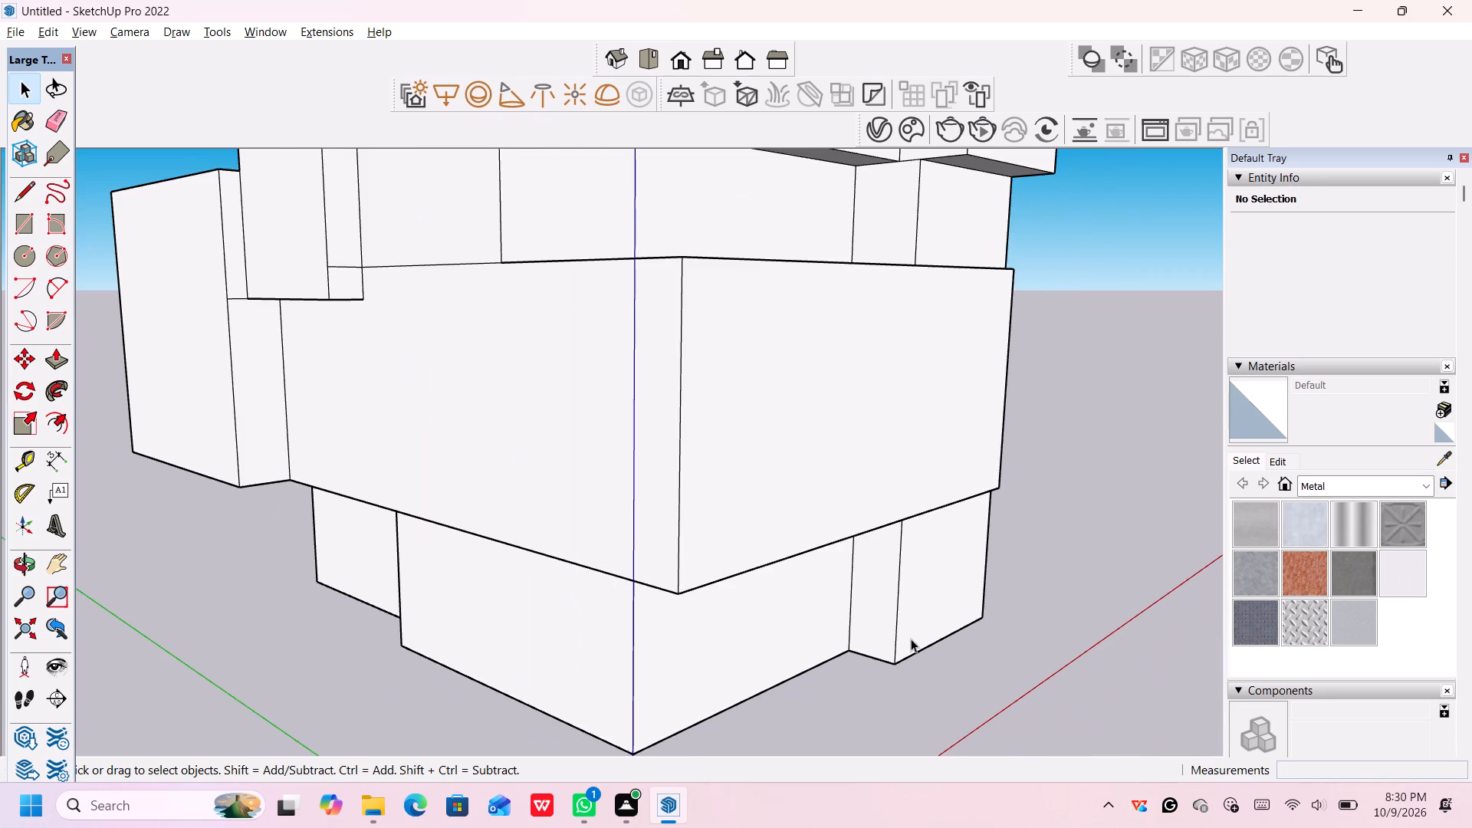
pyautogui.scroll(-2, 928, 619)
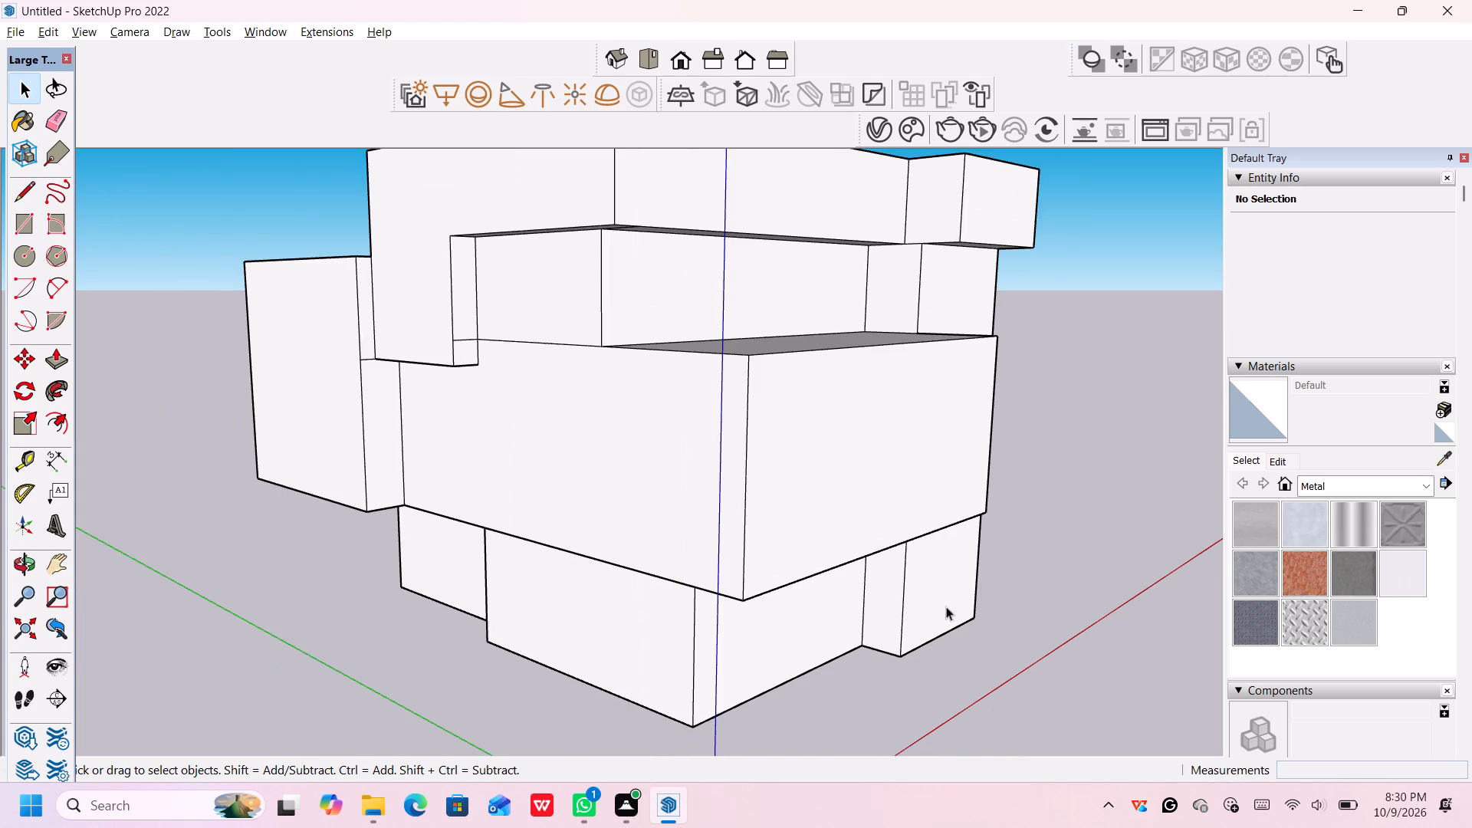
pyautogui.moveTo(1088, 573); pyautogui.dragTo(951, 618, button='middle')
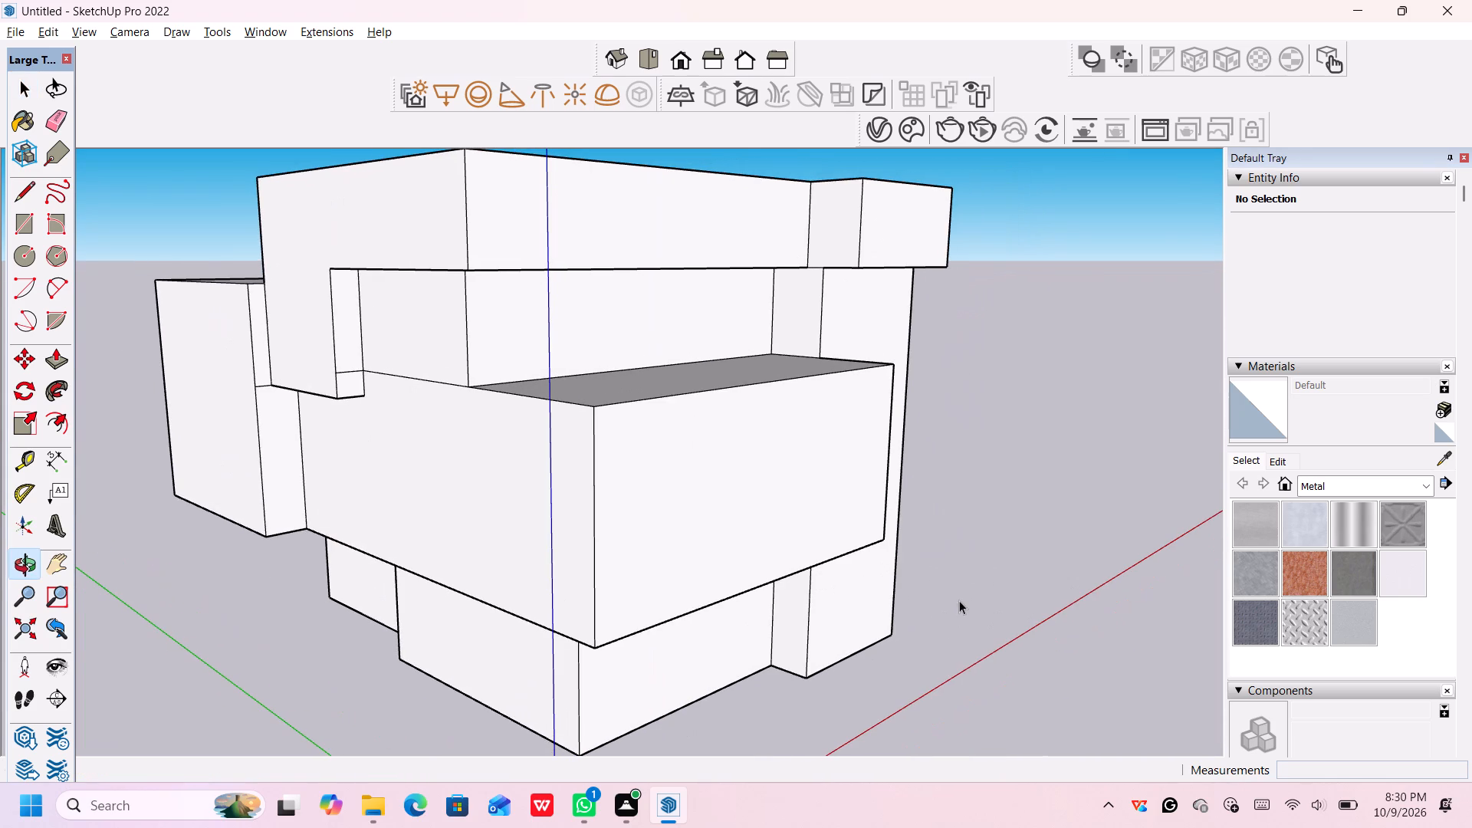
pyautogui.moveTo(965, 589); pyautogui.dragTo(892, 629, button='middle')
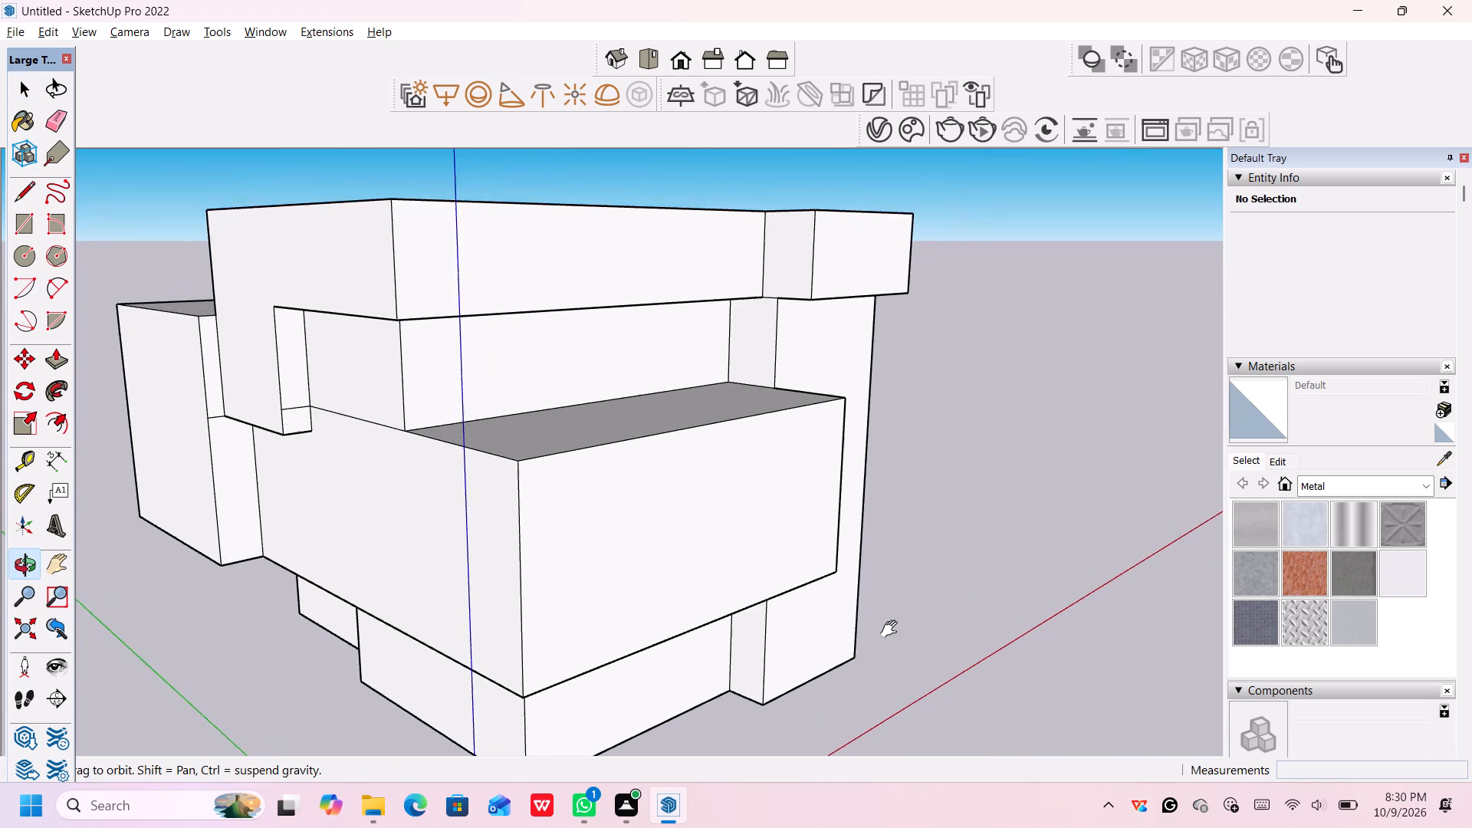
pyautogui.moveTo(892, 629); pyautogui.dragTo(875, 627, button='middle')
pyautogui.moveTo(886, 620); pyautogui.dragTo(724, 631, button='middle')
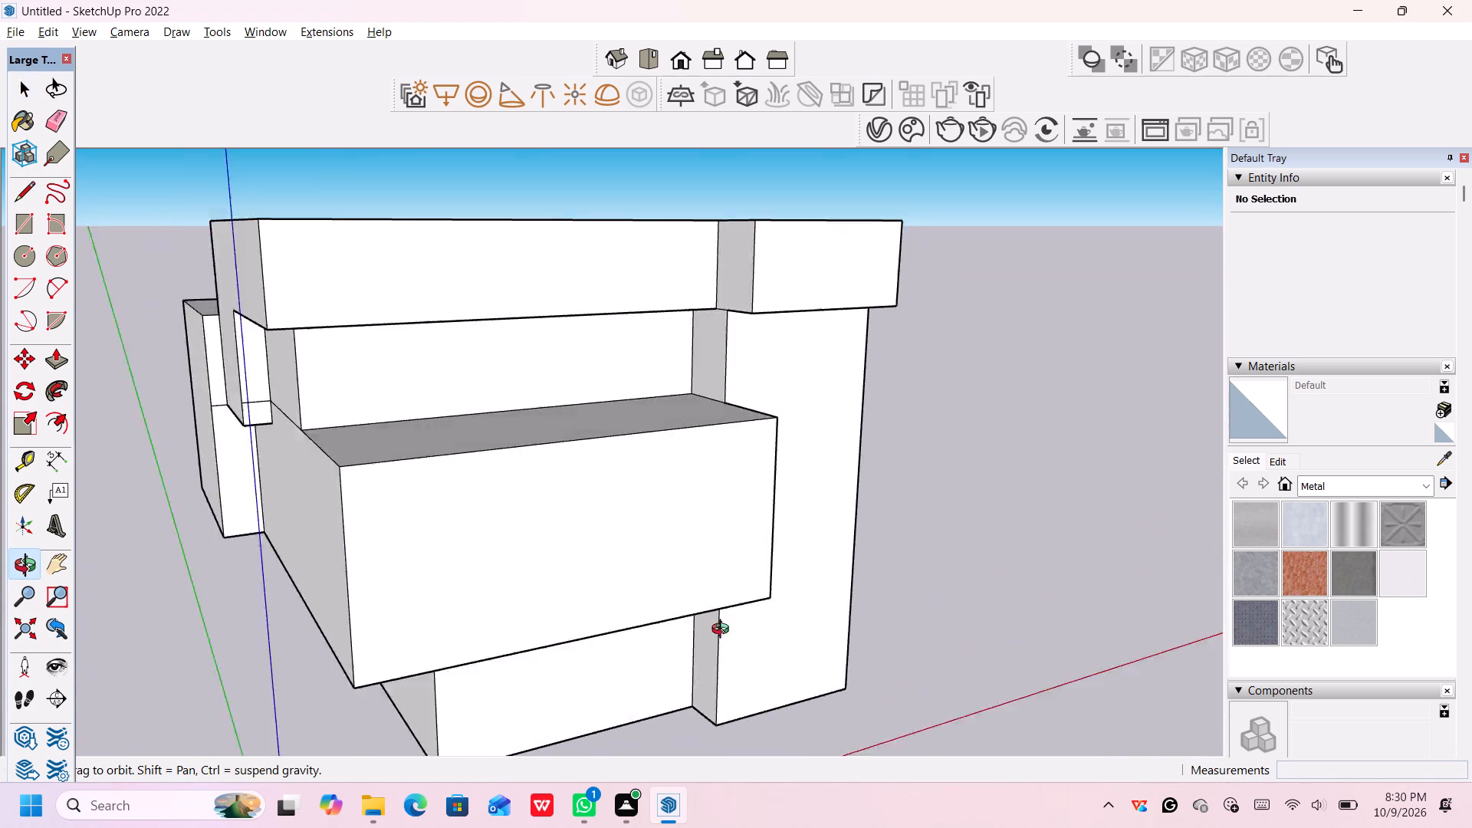
pyautogui.moveTo(724, 631); pyautogui.dragTo(372, 619, button='middle')
pyautogui.scroll(1, 856, 571)
pyautogui.scroll(-5, 856, 571)
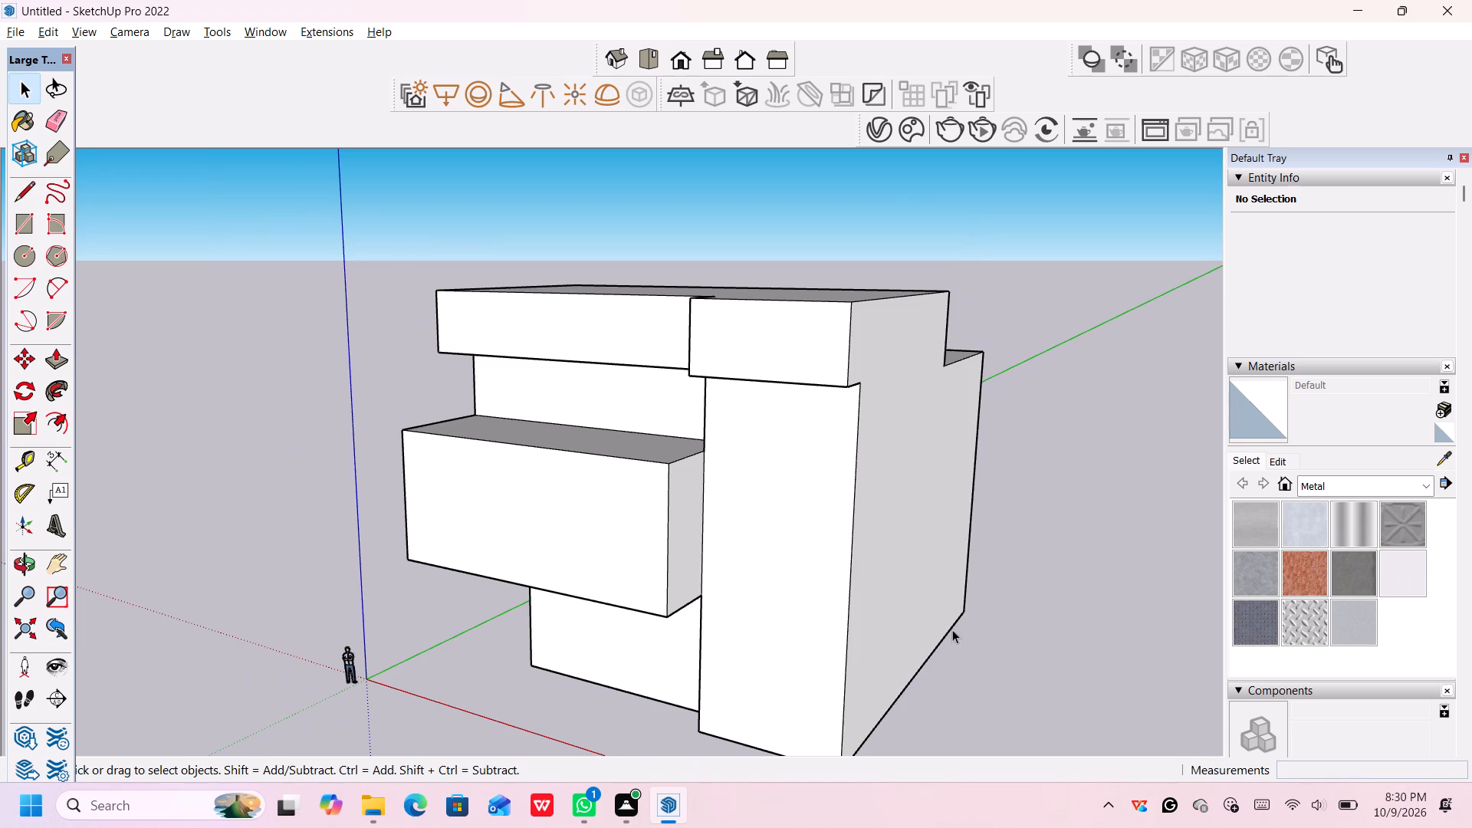
pyautogui.moveTo(952, 629); pyautogui.dragTo(818, 647, button='middle')
pyautogui.scroll(-6, 820, 643)
pyautogui.moveTo(813, 674); pyautogui.dragTo(812, 652, button='middle')
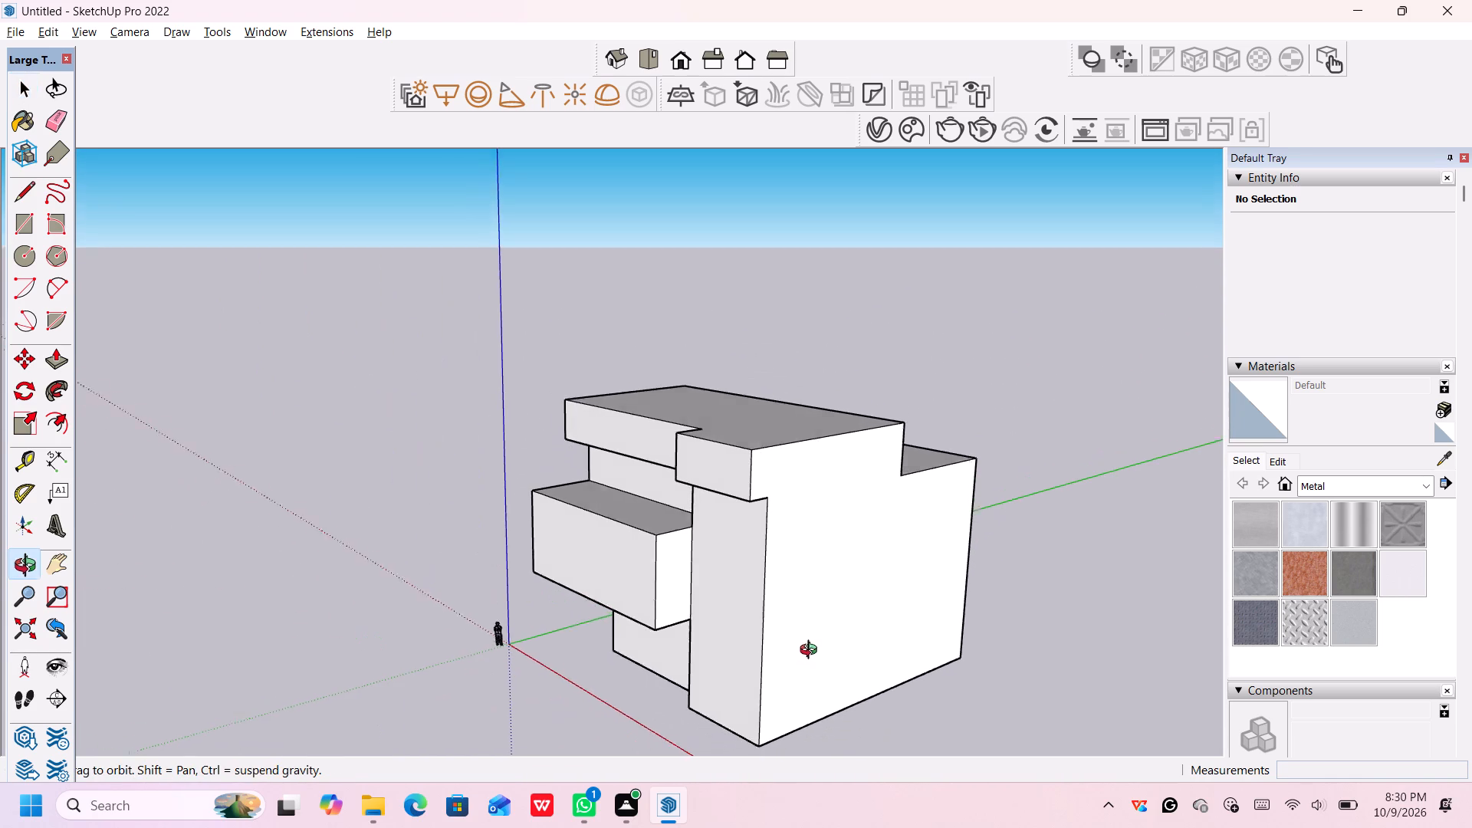
pyautogui.moveTo(812, 652); pyautogui.dragTo(802, 675, button='middle')
pyautogui.press('space')
pyautogui.scroll(2, 754, 530)
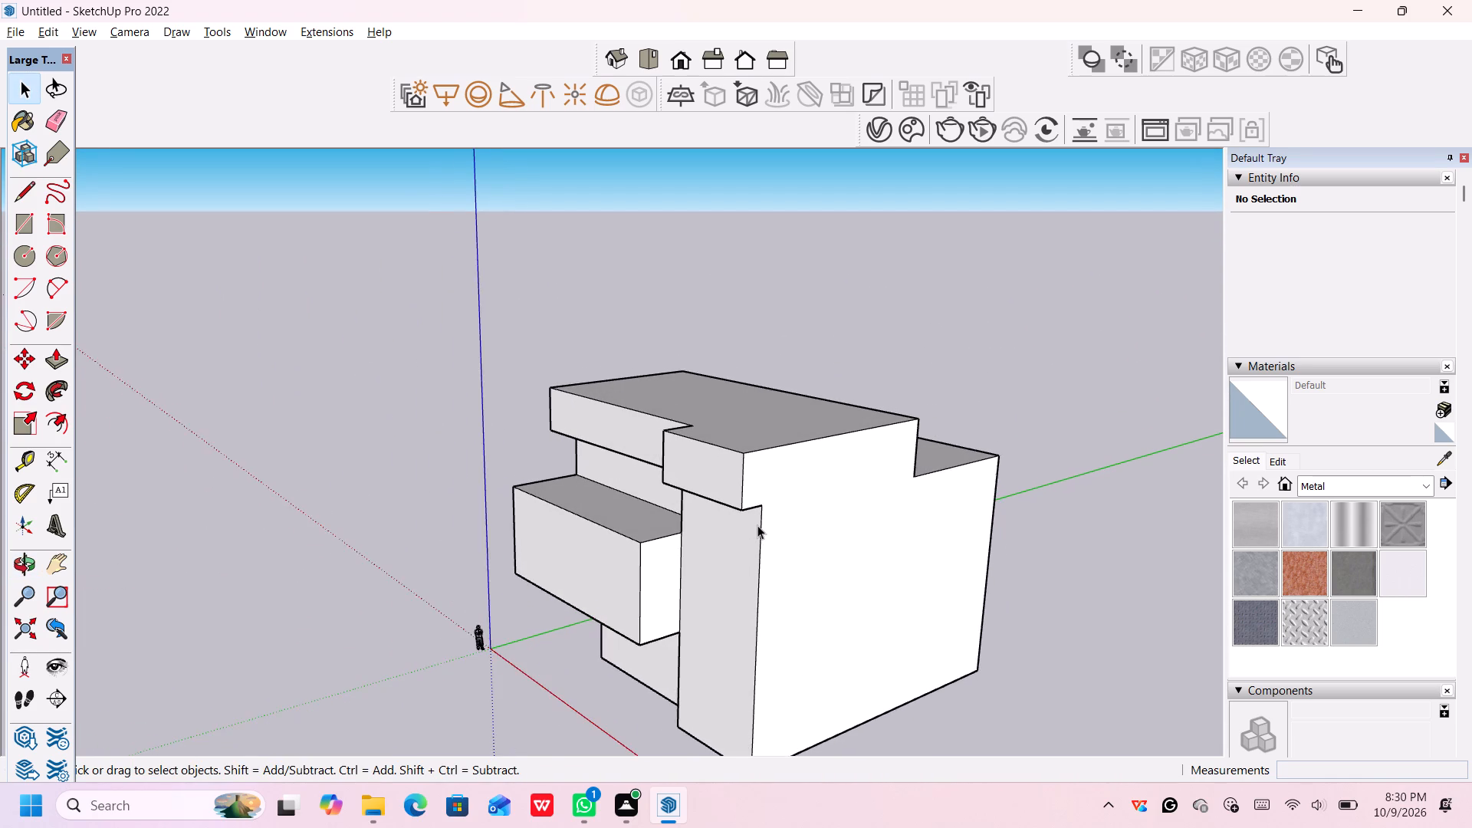
pyautogui.scroll(4, 757, 525)
pyautogui.scroll(-4, 775, 507)
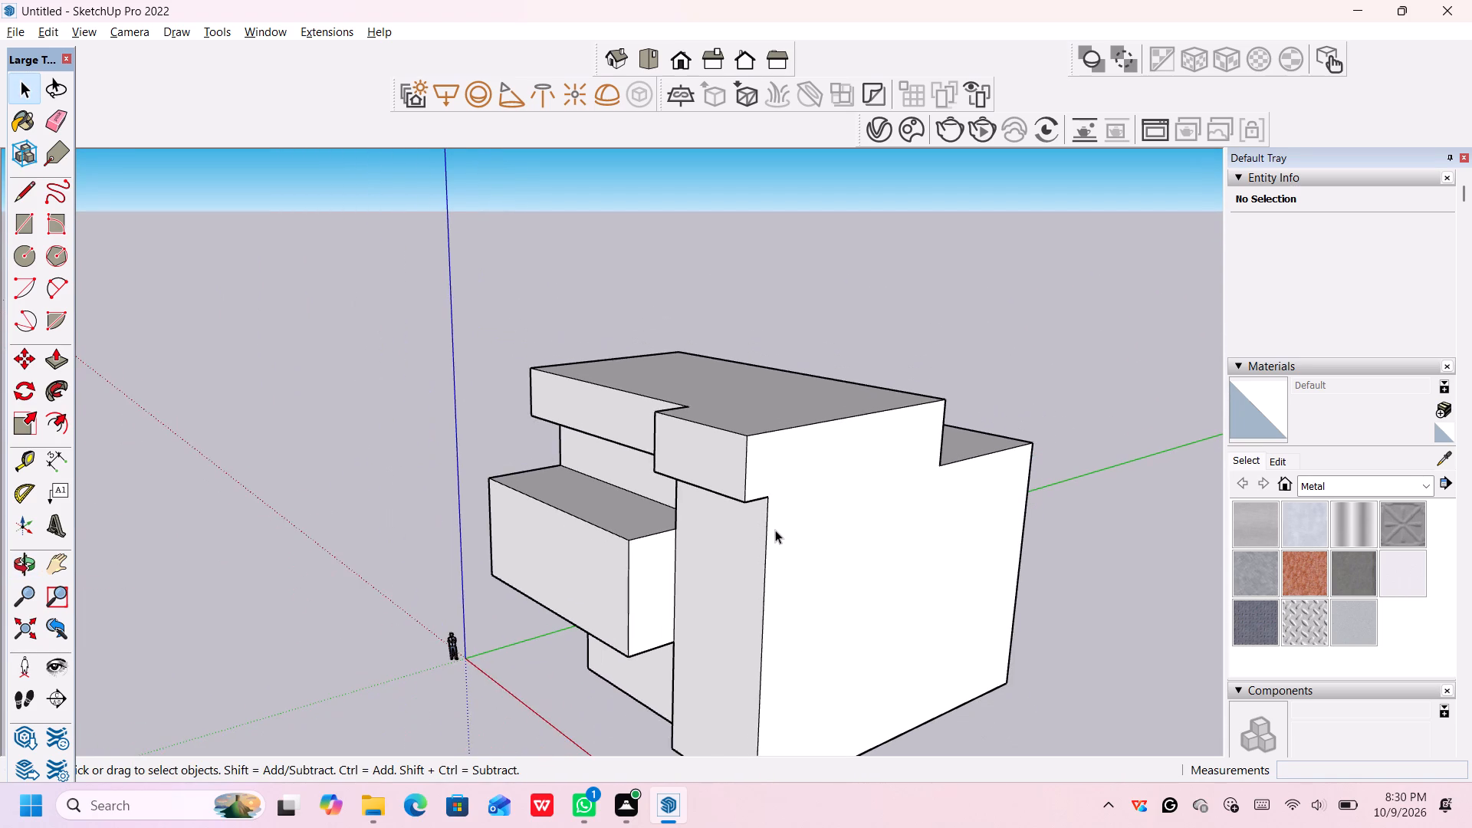
pyautogui.scroll(-1, 775, 530)
pyautogui.moveTo(805, 646); pyautogui.dragTo(804, 631, button='middle')
pyautogui.moveTo(811, 672); pyautogui.dragTo(811, 666, button='middle')
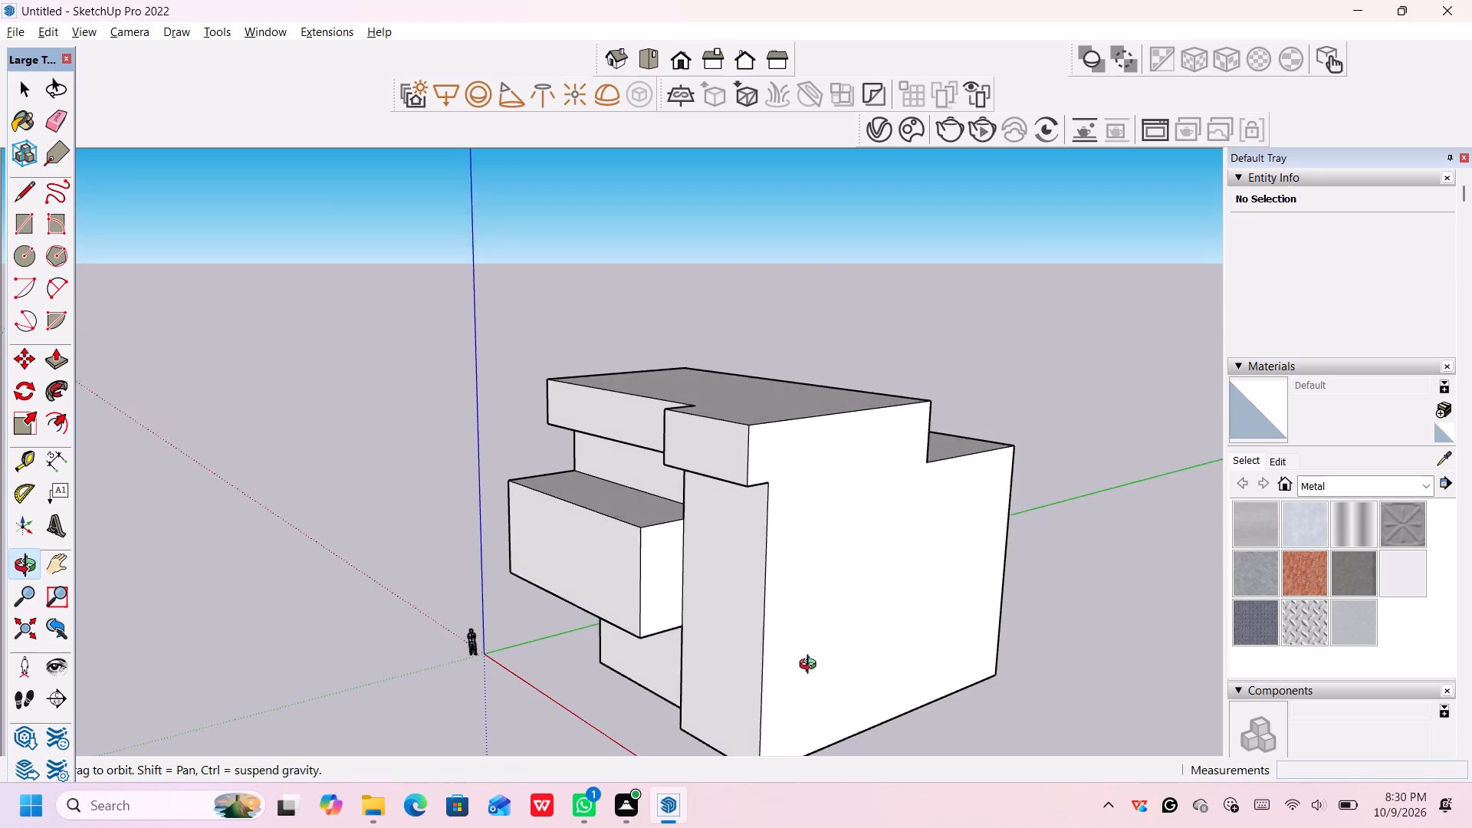
pyautogui.moveTo(811, 666); pyautogui.dragTo(813, 634, button='middle')
pyautogui.scroll(-2, 813, 646)
pyautogui.moveTo(813, 646); pyautogui.dragTo(794, 563, button='middle')
# Draw a 15' line along the base edge of the end block's outer side wall, starting from the front bottom corner.
pyautogui.scroll(1, 793, 588)
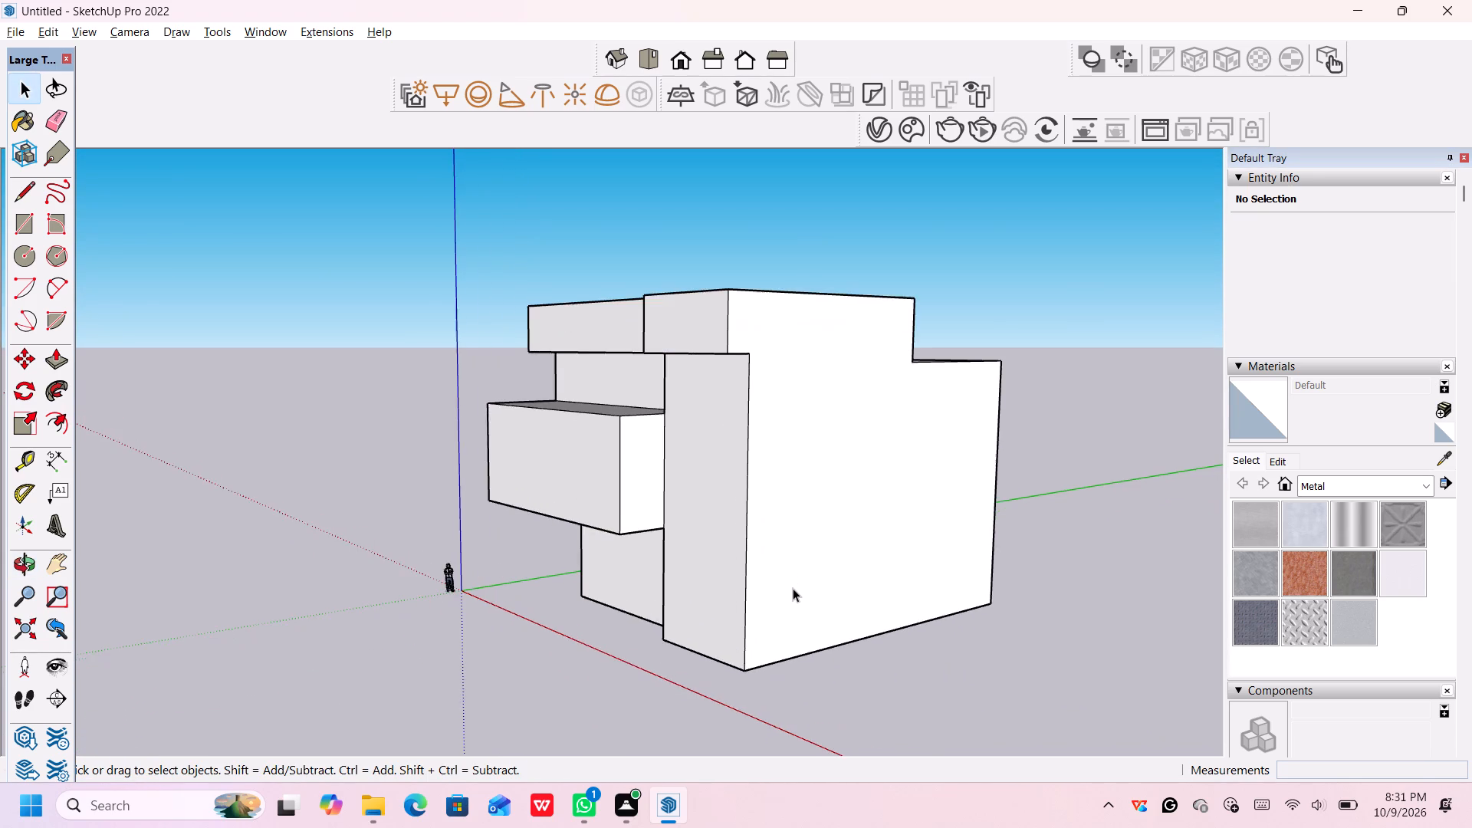
pyautogui.scroll(7, 793, 588)
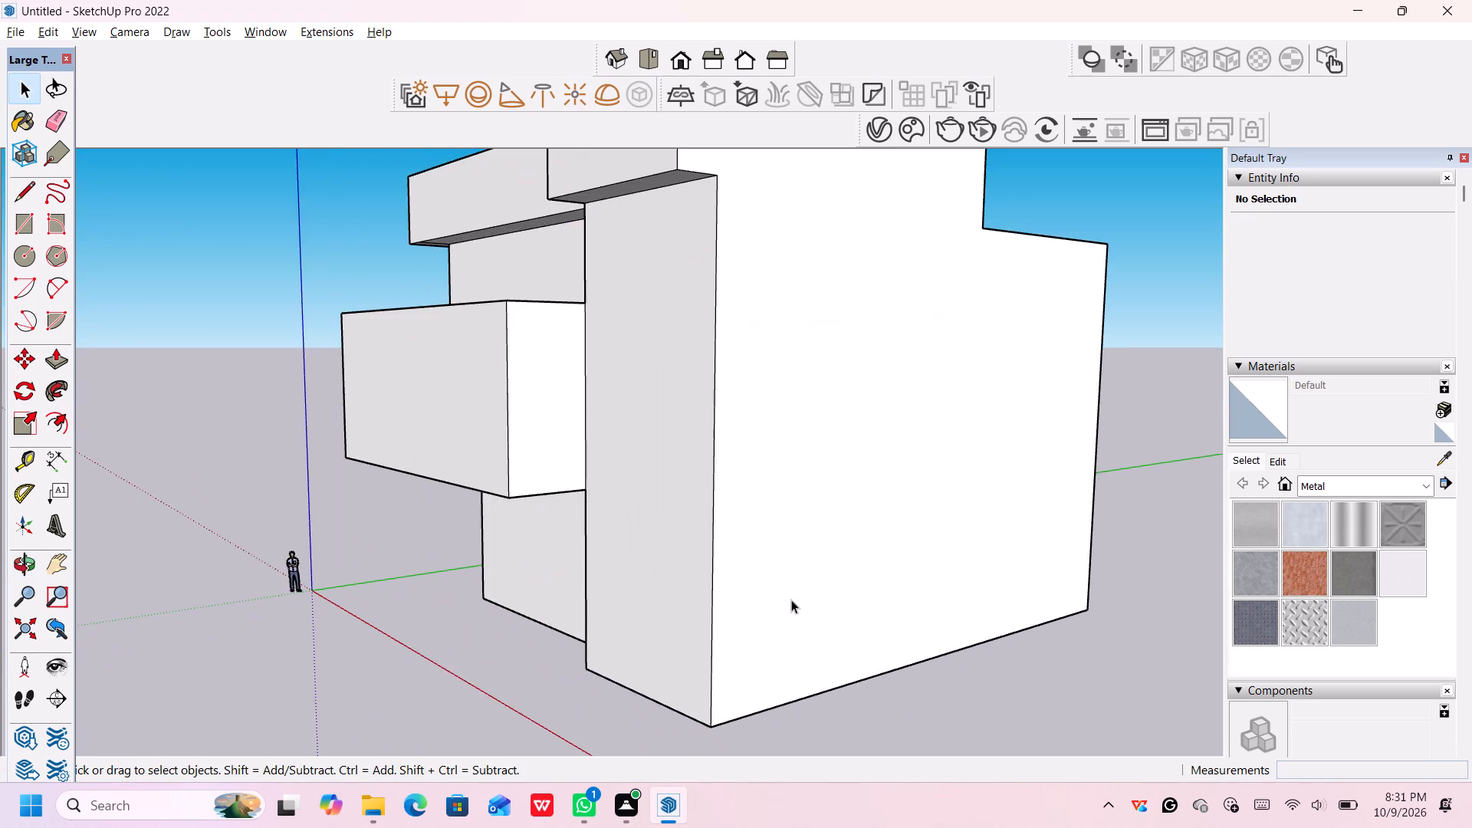
pyautogui.scroll(-1, 791, 599)
pyautogui.scroll(1, 791, 599)
pyautogui.press('l')
pyautogui.press('Return')
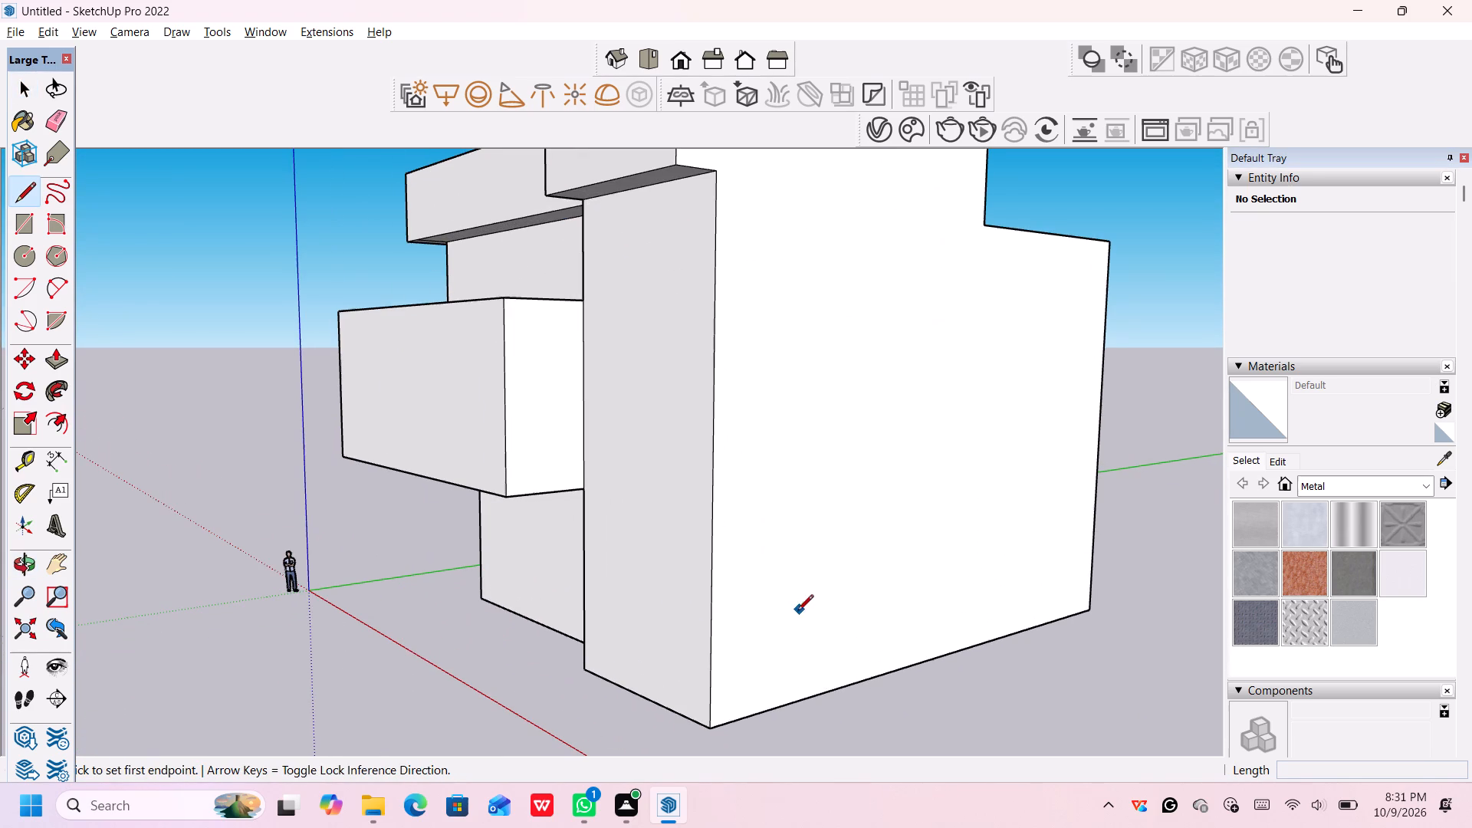
pyautogui.click(715, 729)
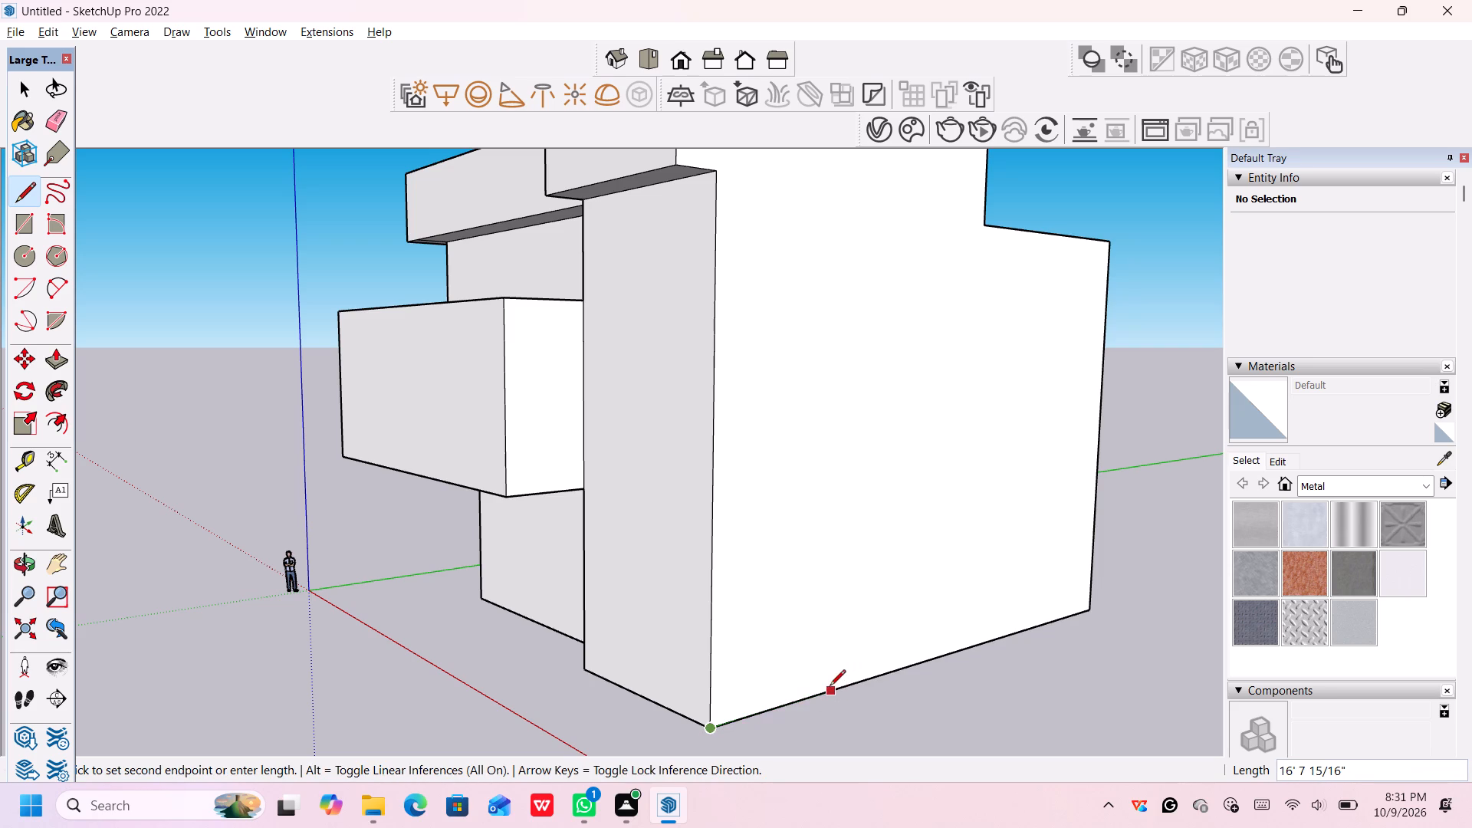
pyautogui.write("15'")
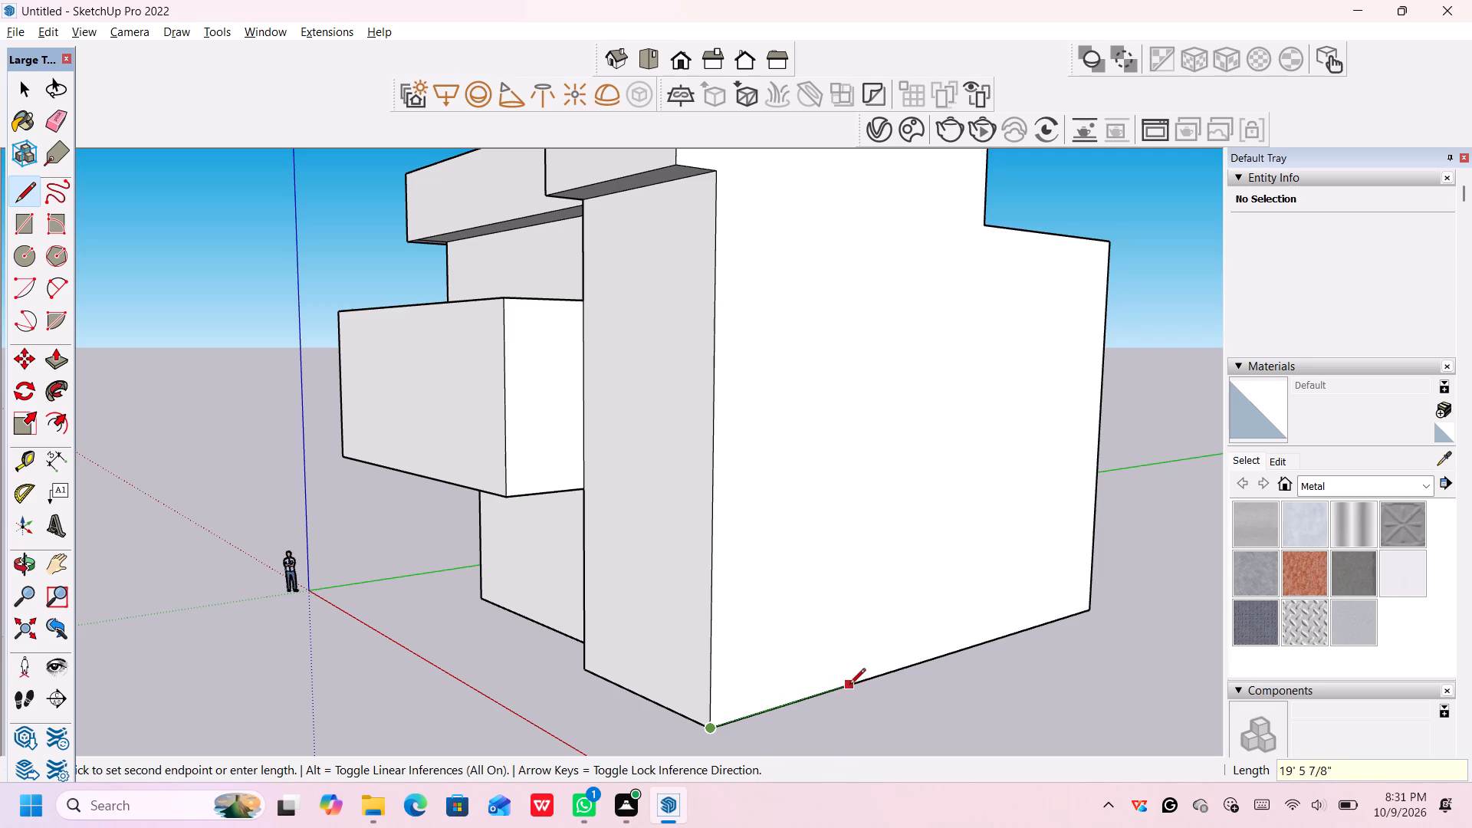
pyautogui.write("15'")
pyautogui.press('Return')
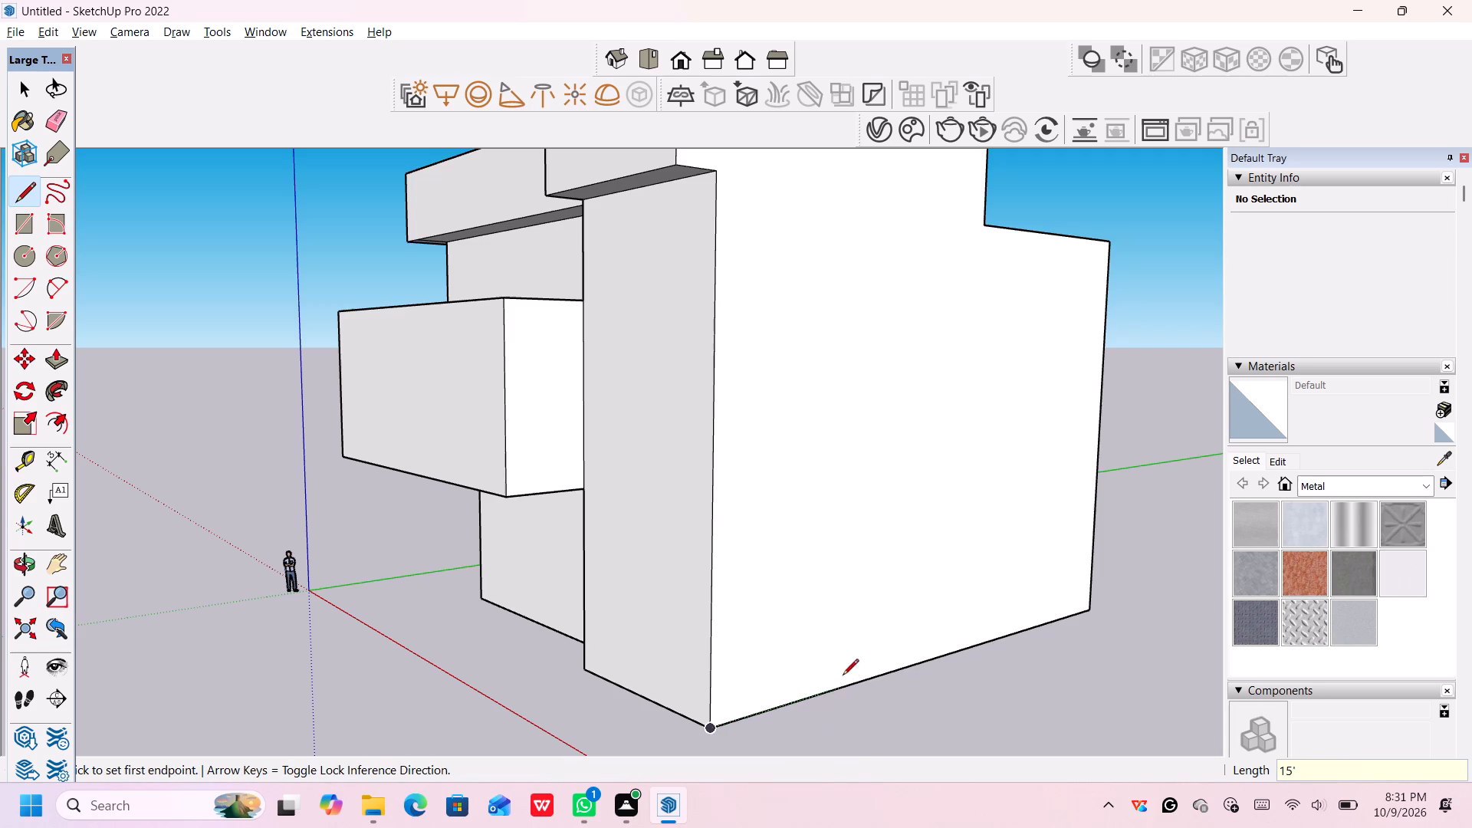
# Outline a strip on the outer side wall with a vertical line about 50' 3" high and a 15' line back to the block's upper front corner.
pyautogui.click(821, 694)
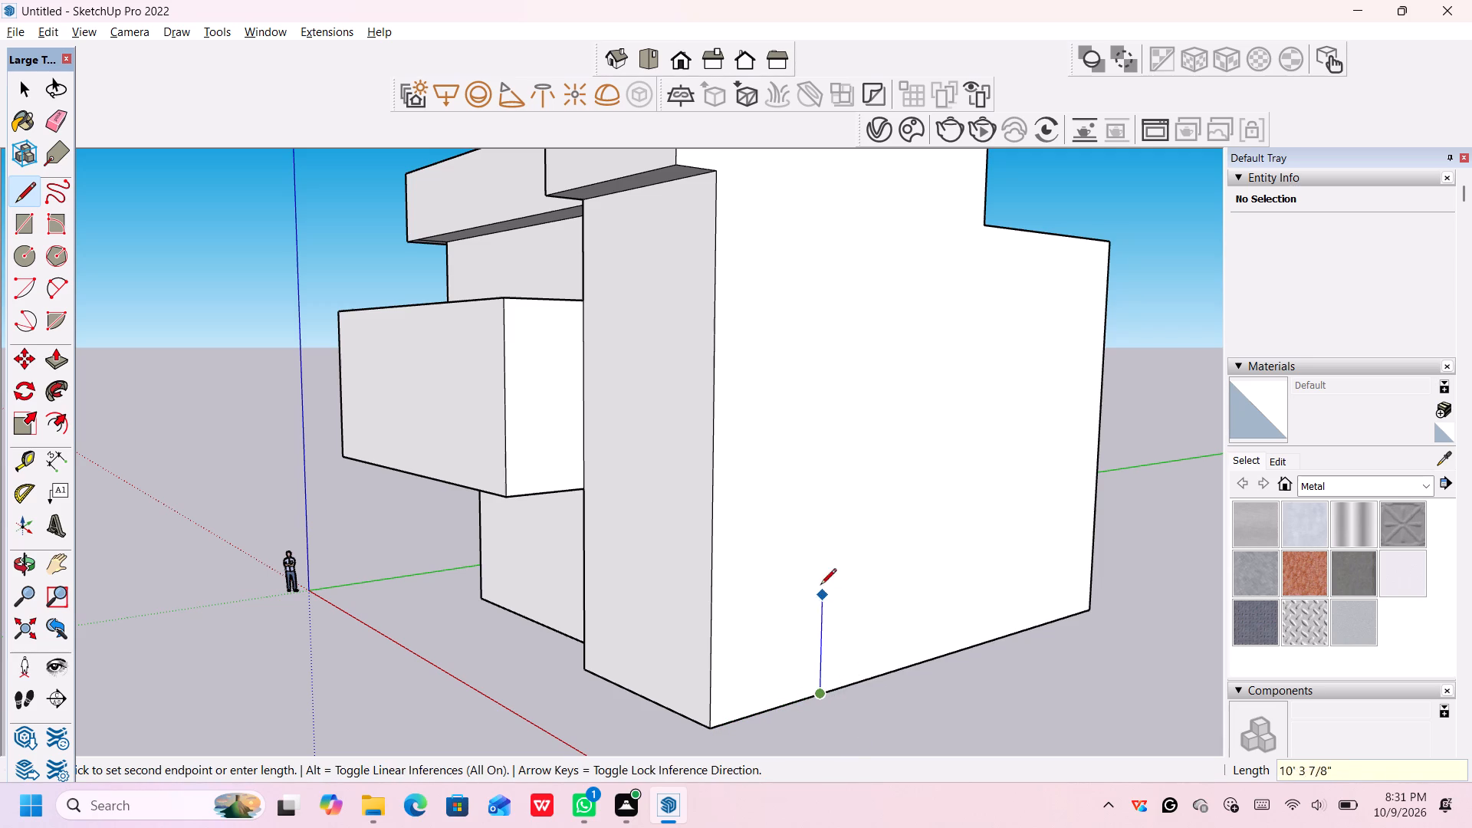
pyautogui.moveTo(833, 321); pyautogui.dragTo(833, 324, button='middle')
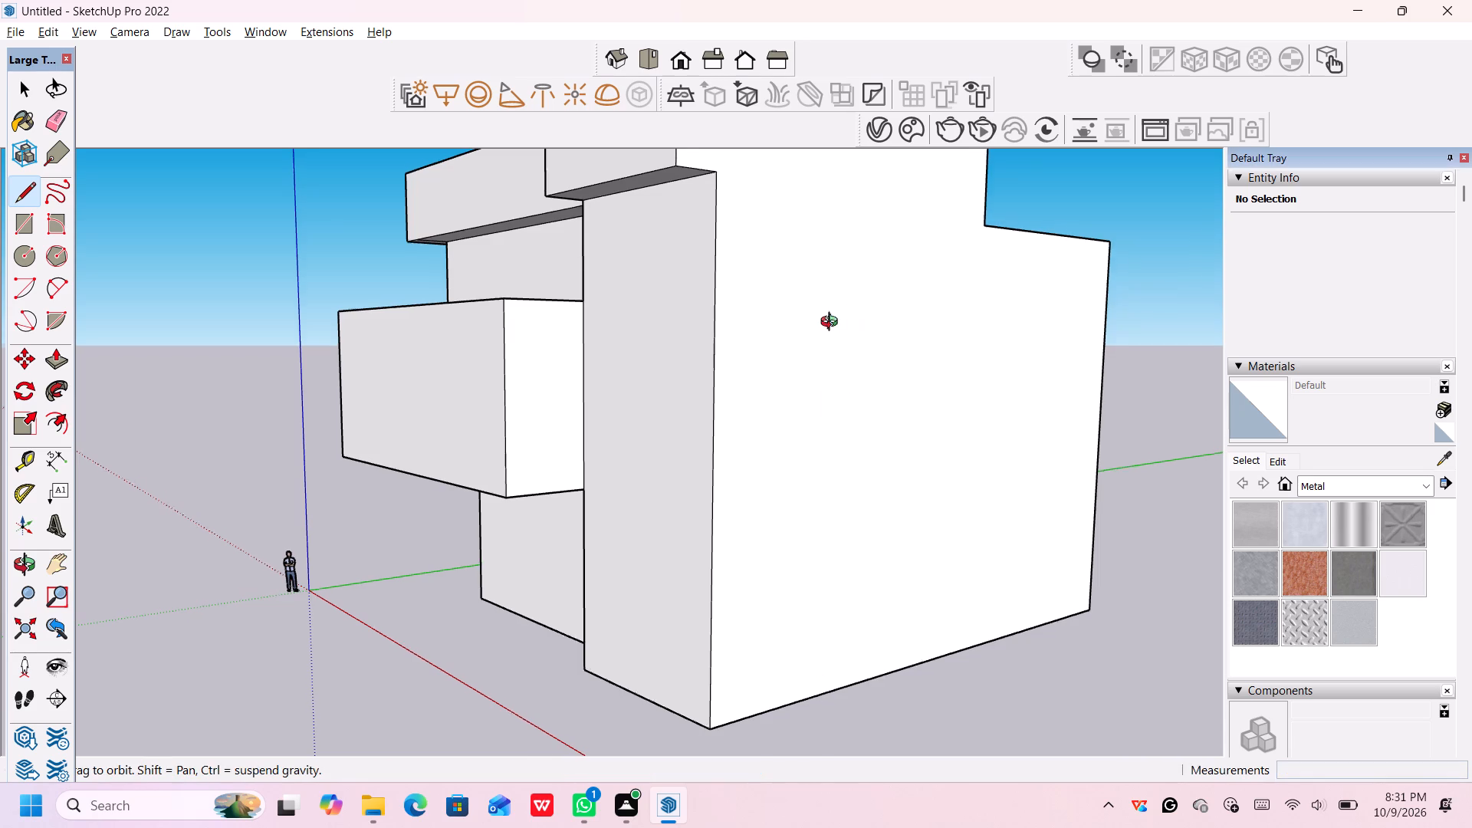
pyautogui.moveTo(833, 324); pyautogui.dragTo(827, 414, button='middle')
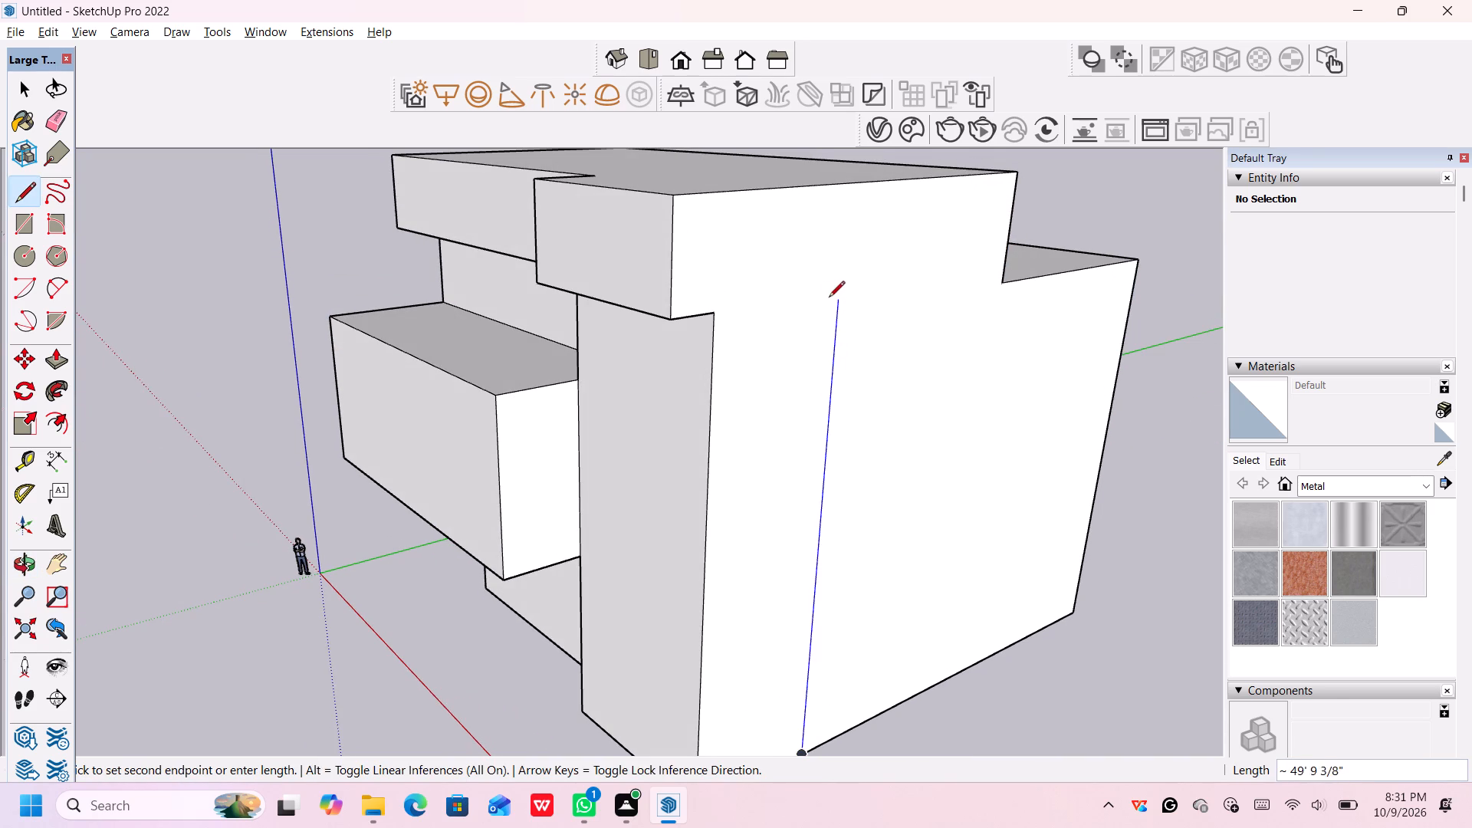
pyautogui.scroll(1, 833, 296)
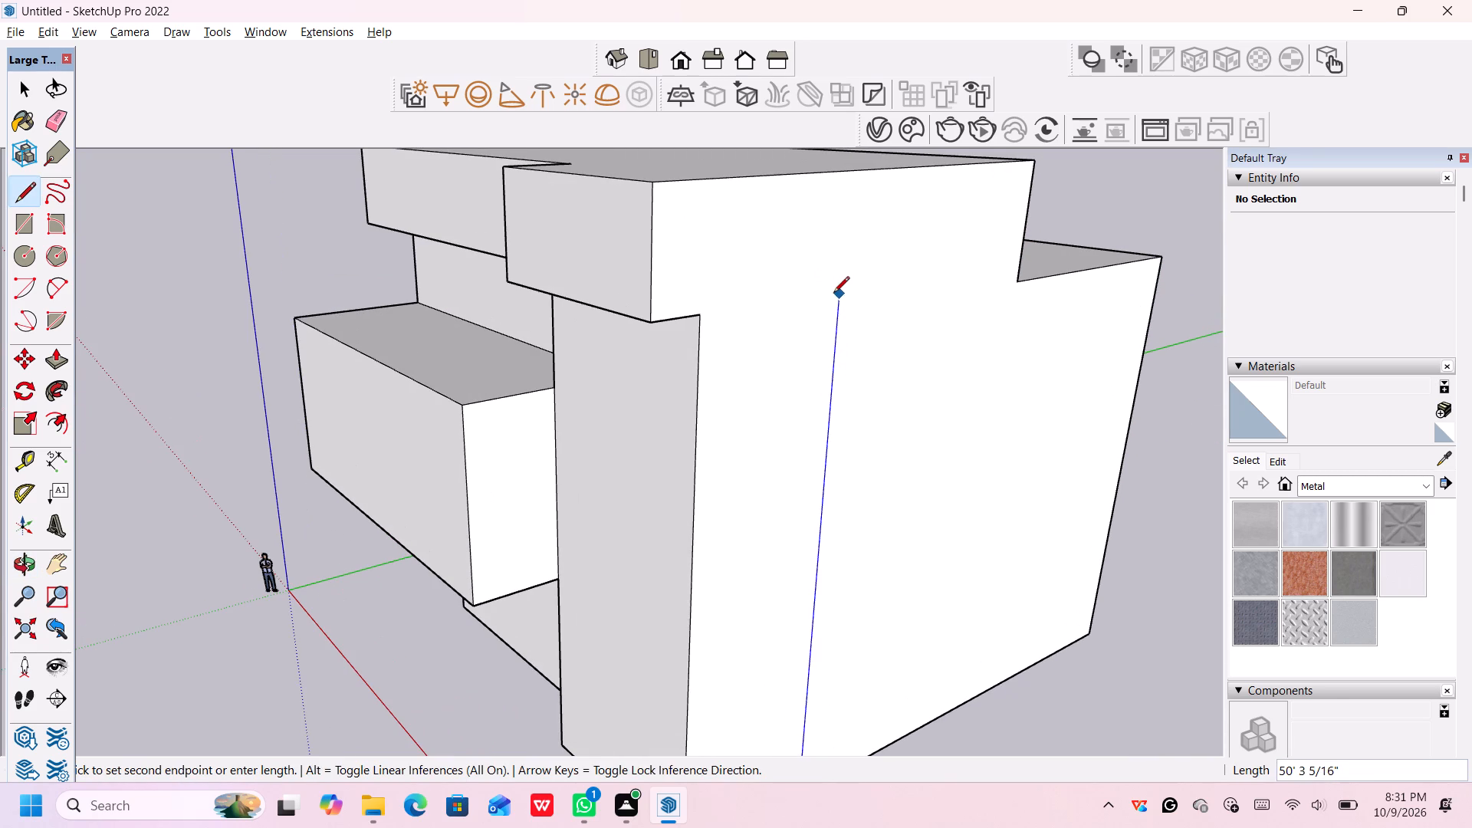
pyautogui.click(833, 292)
pyautogui.click(698, 315)
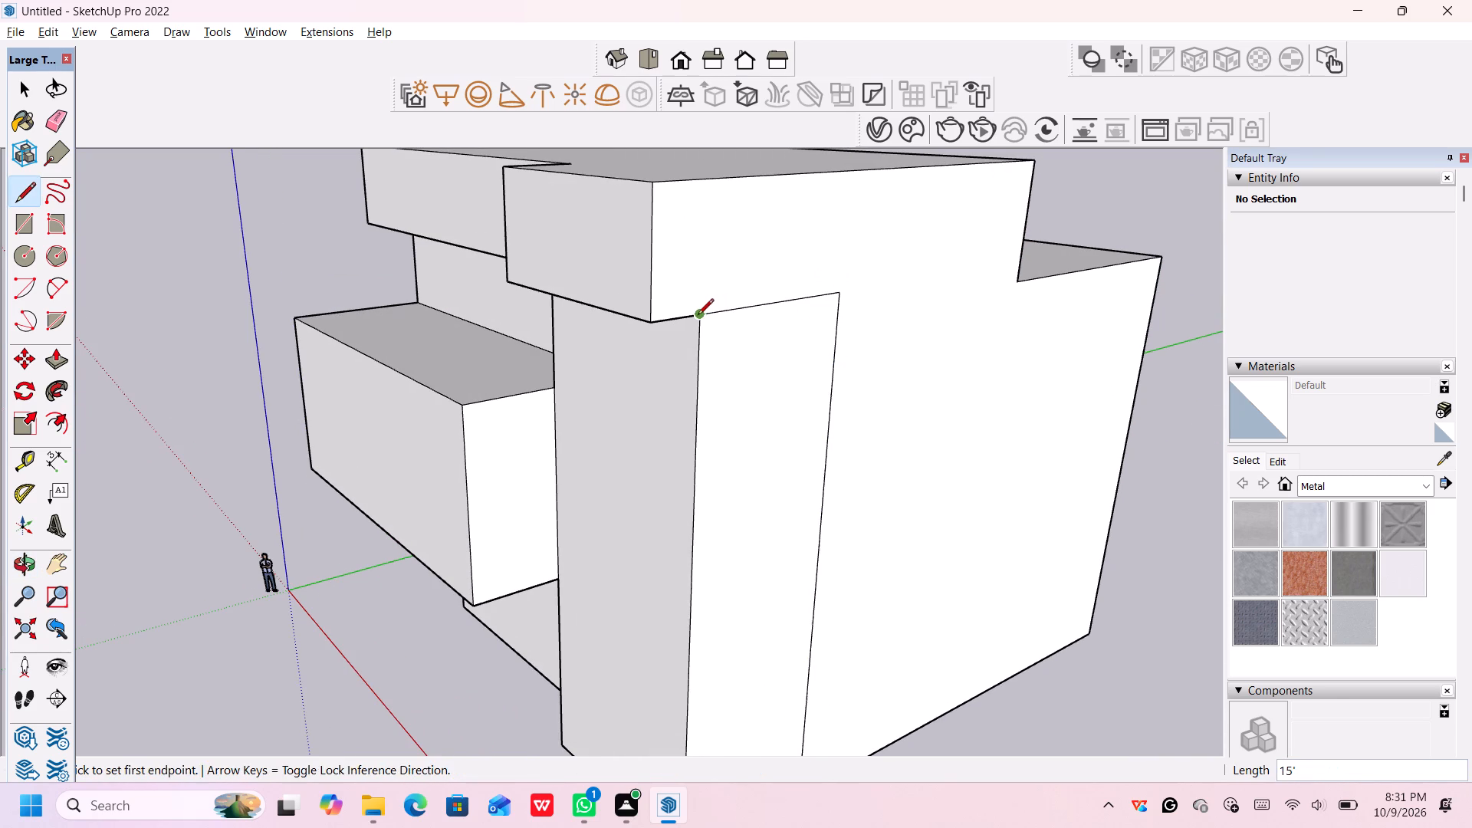
pyautogui.press('space')
# Push the 15' wide strip on the outer side wall inward about 5' 3" beneath the roof box.
pyautogui.scroll(-4, 751, 365)
pyautogui.scroll(-1, 879, 569)
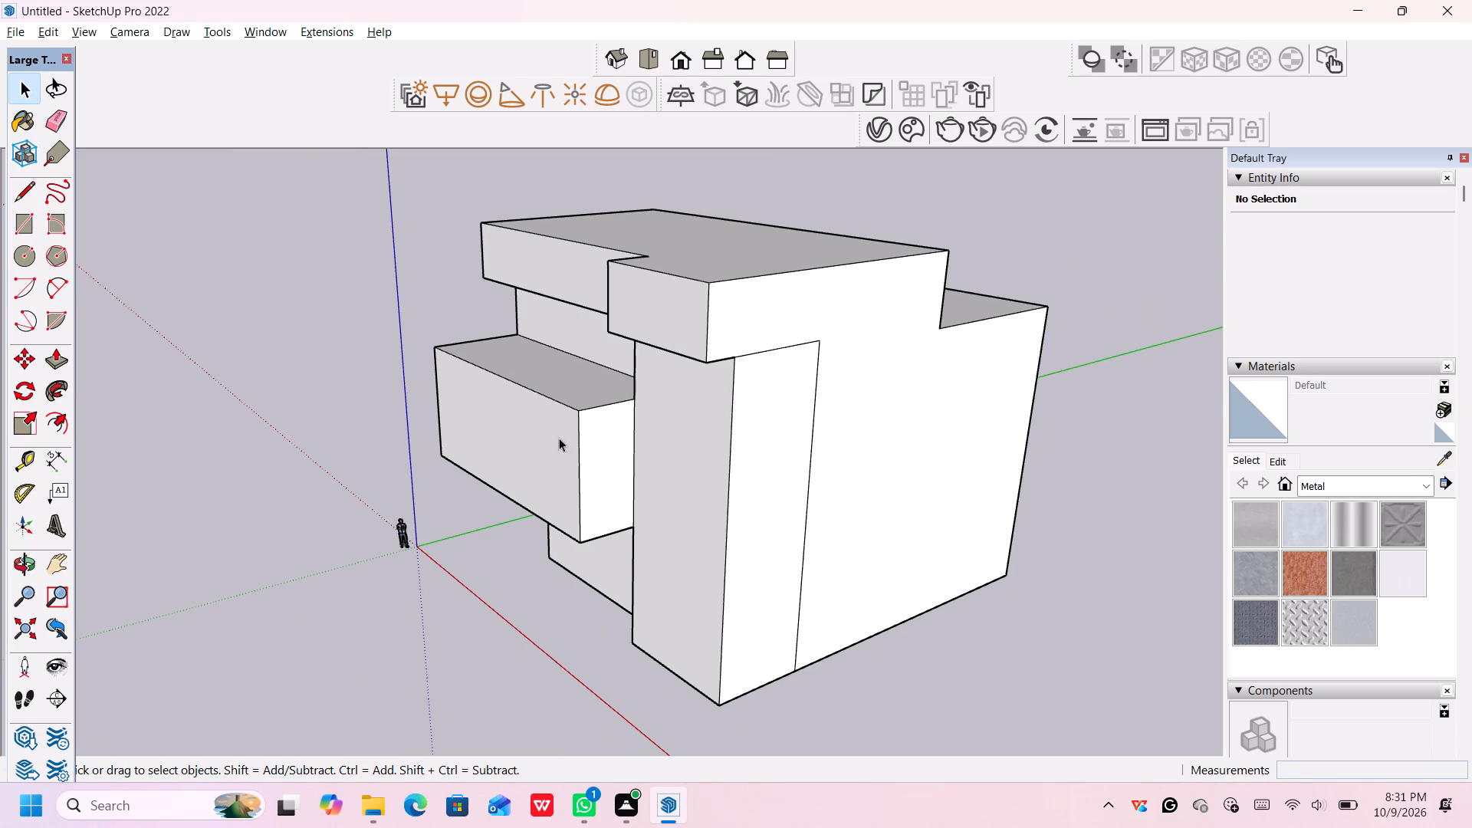
pyautogui.press('p')
pyautogui.click(753, 468)
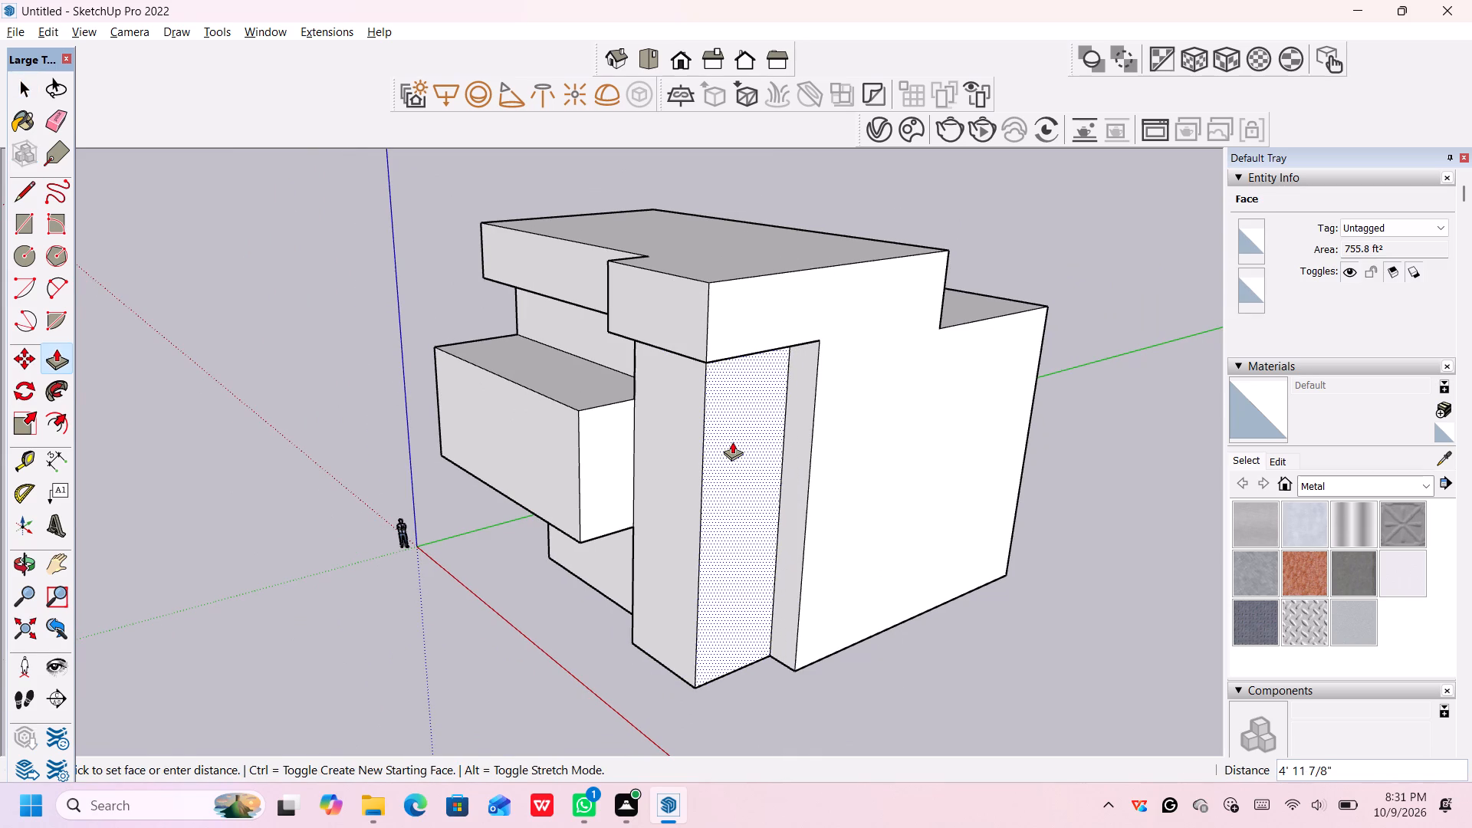
pyautogui.click(732, 442)
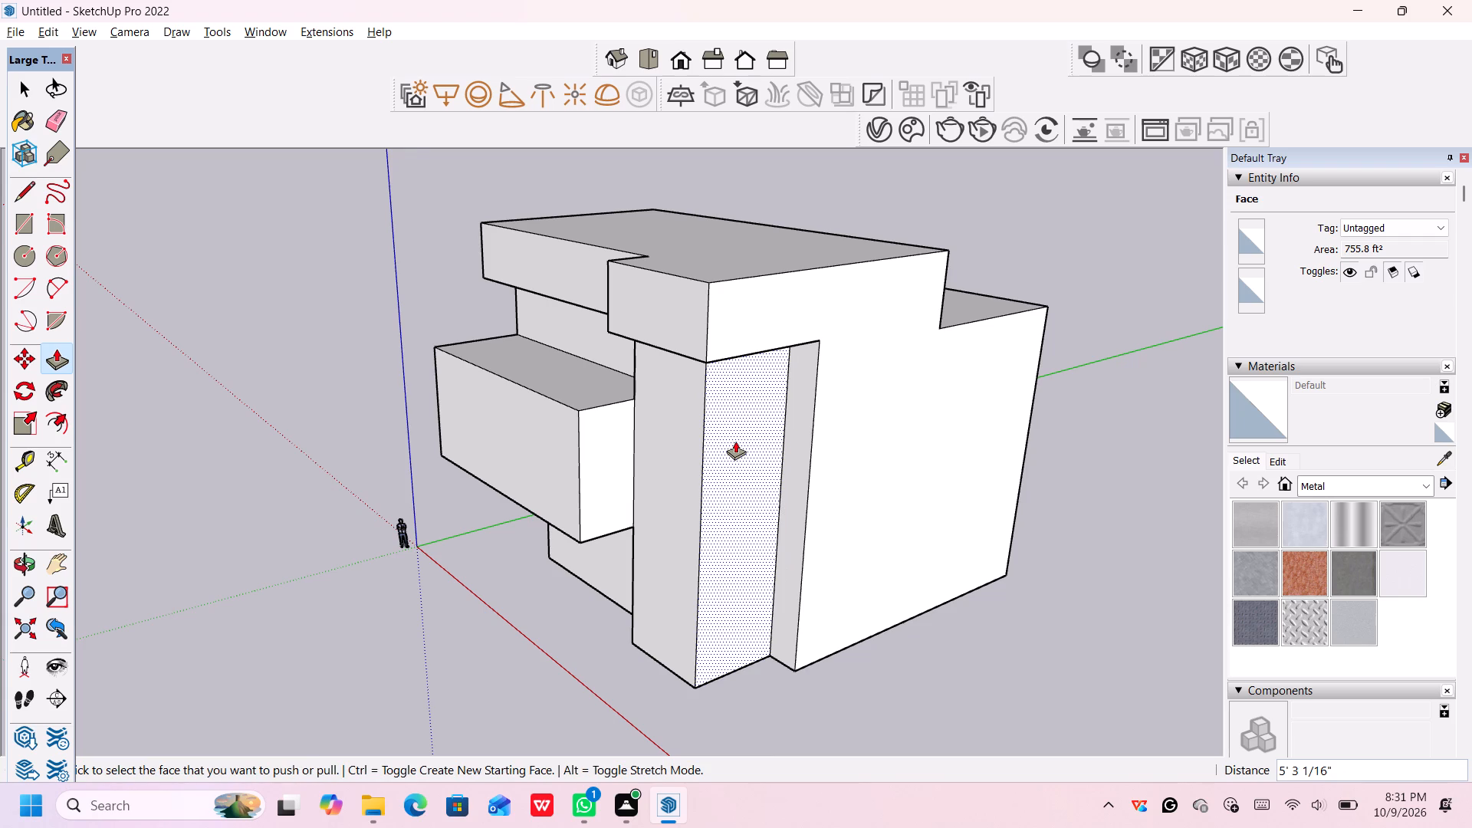
# Examine the recessed side strip and the stepped massing from the outer side around the front to the opposite side.
pyautogui.scroll(-3, 790, 427)
pyautogui.moveTo(791, 427); pyautogui.dragTo(805, 456, button='middle')
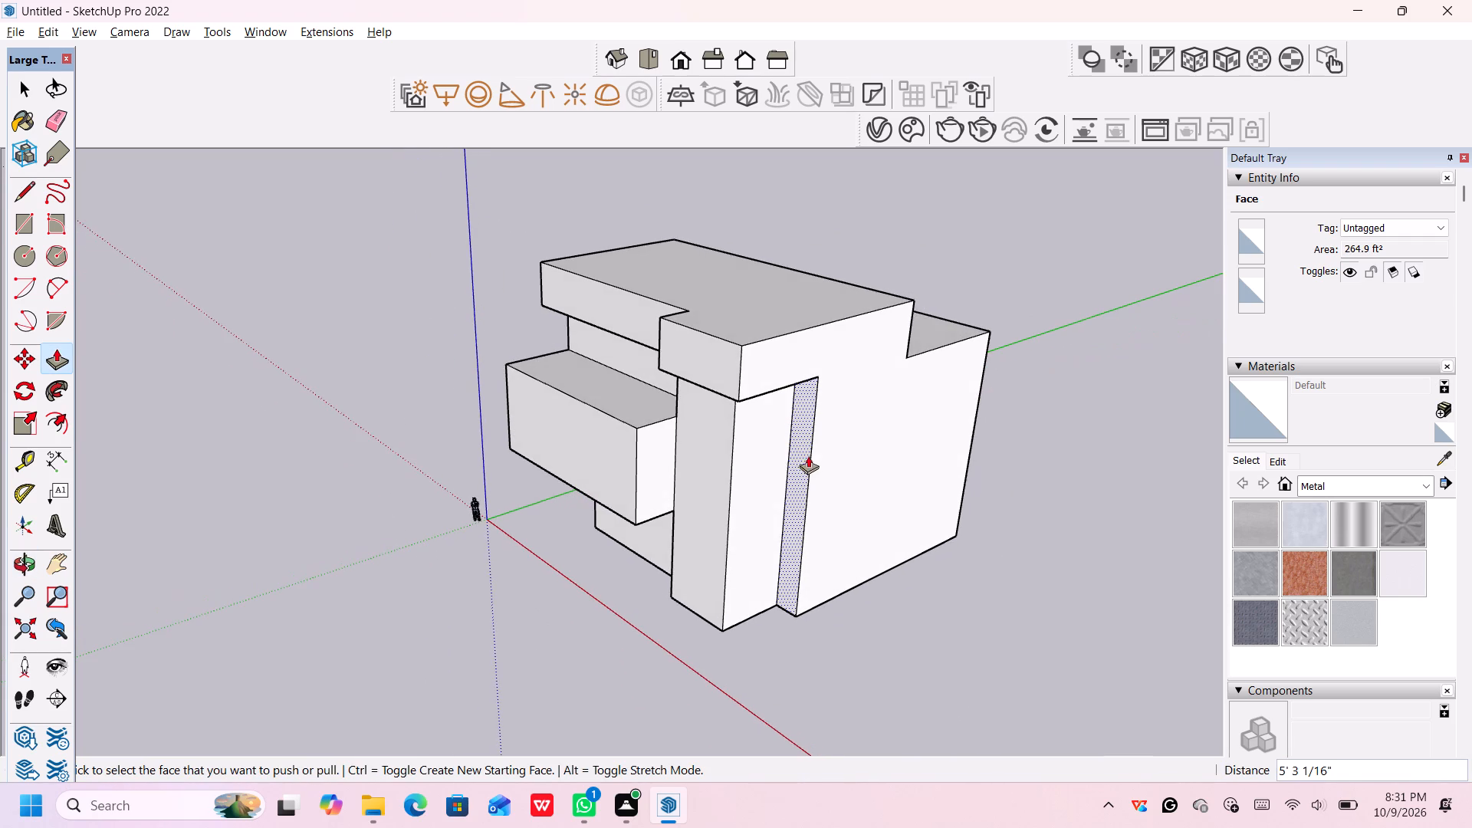
pyautogui.scroll(3, 873, 384)
pyautogui.moveTo(875, 385); pyautogui.dragTo(786, 383, button='middle')
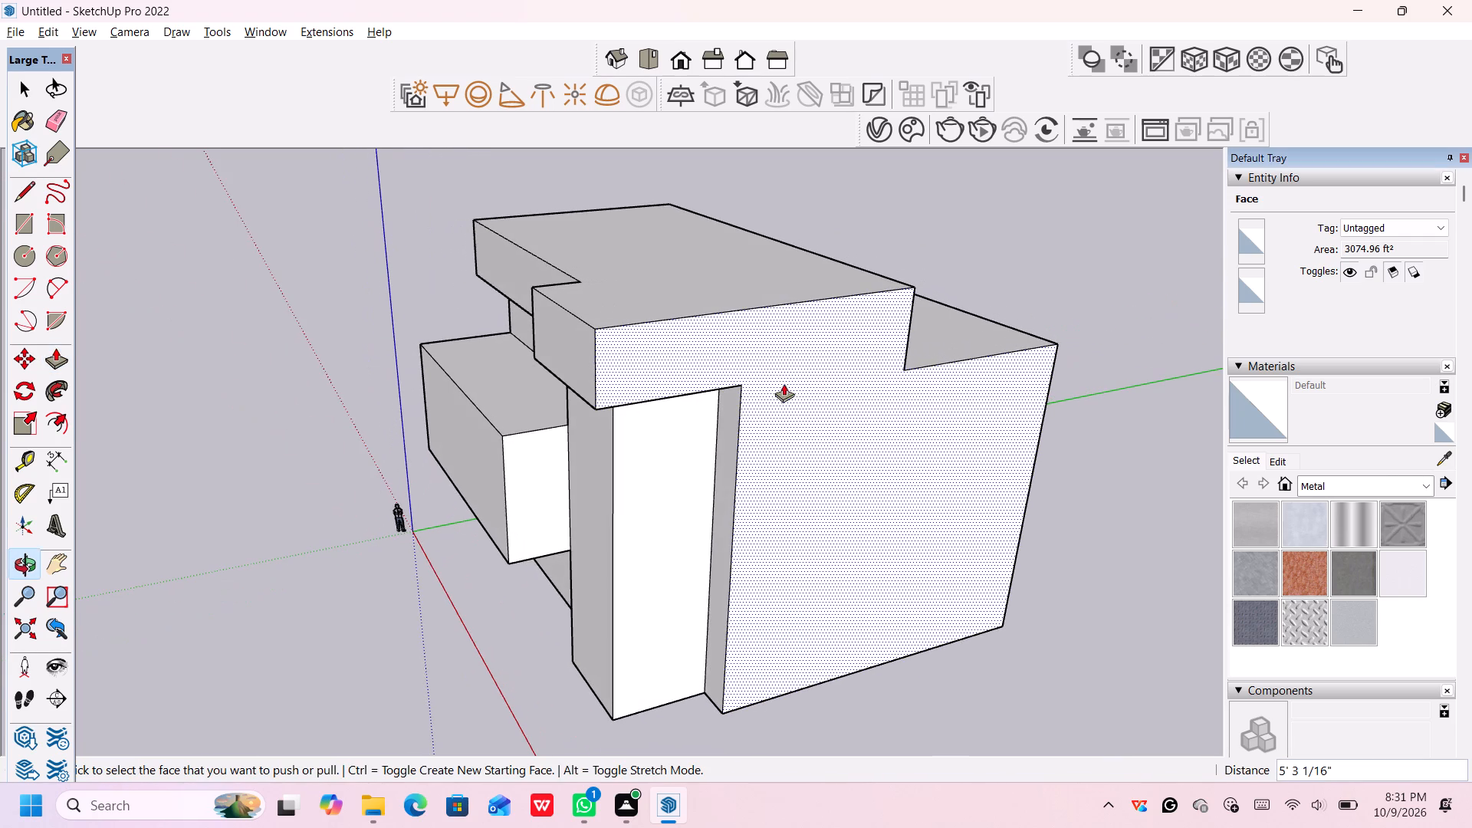
pyautogui.scroll(1, 759, 409)
pyautogui.moveTo(736, 429); pyautogui.dragTo(754, 439, button='middle')
pyautogui.press('space')
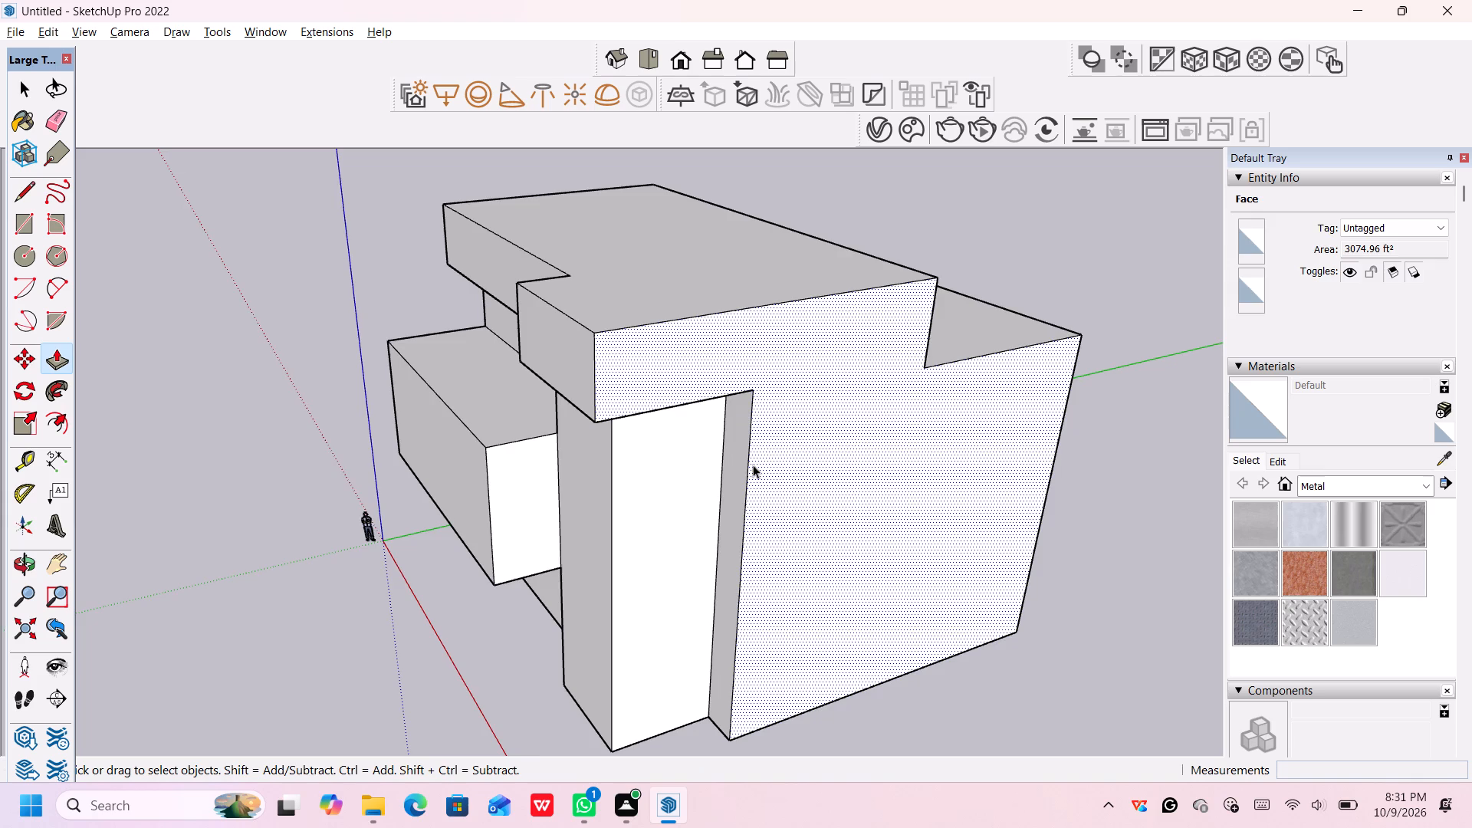
pyautogui.scroll(-4, 744, 475)
pyautogui.moveTo(719, 522); pyautogui.dragTo(918, 533, button='middle')
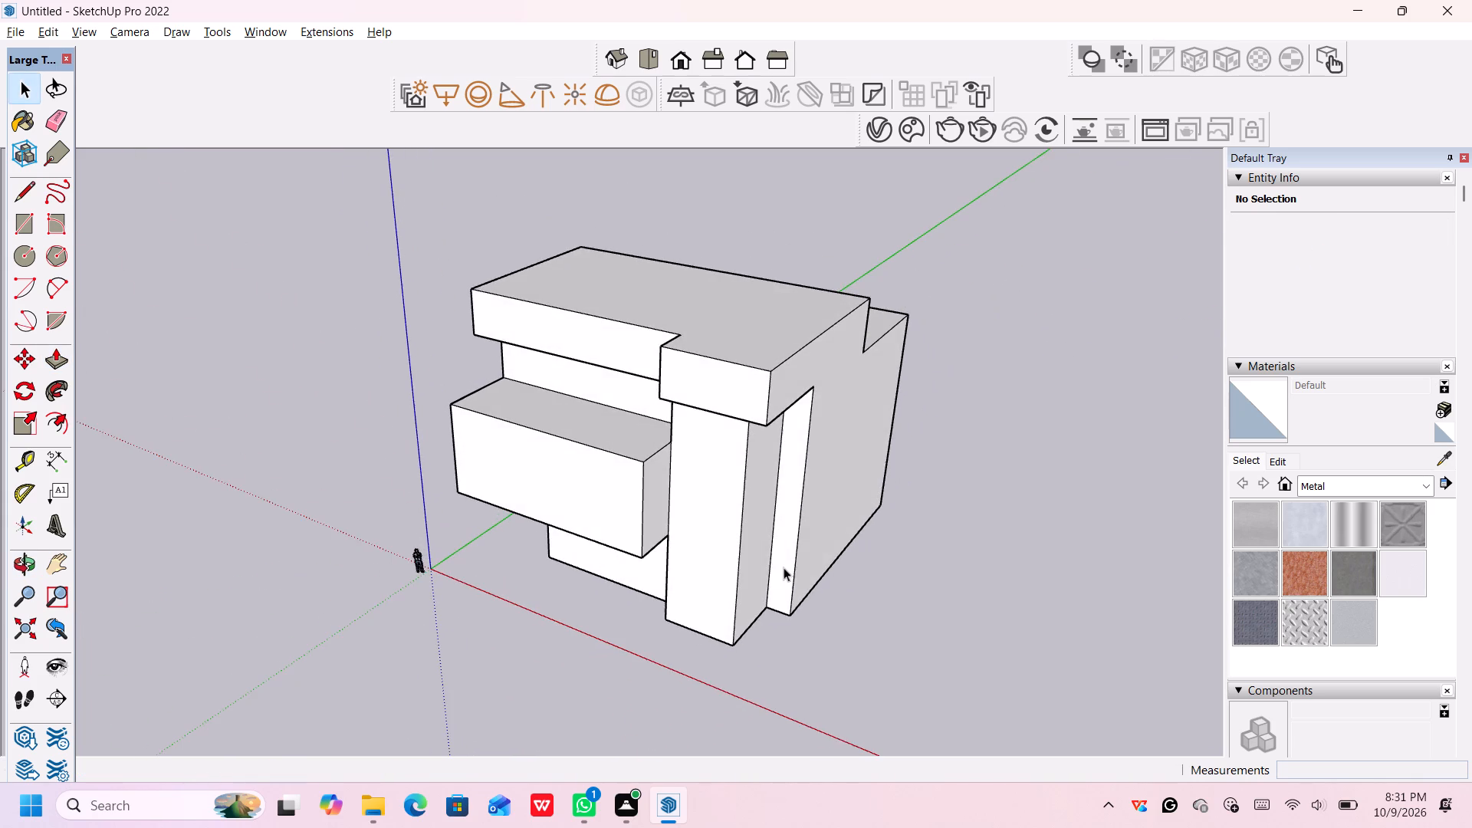
pyautogui.moveTo(782, 570); pyautogui.dragTo(1009, 553, button='middle')
pyautogui.moveTo(778, 602); pyautogui.dragTo(1003, 587, button='middle')
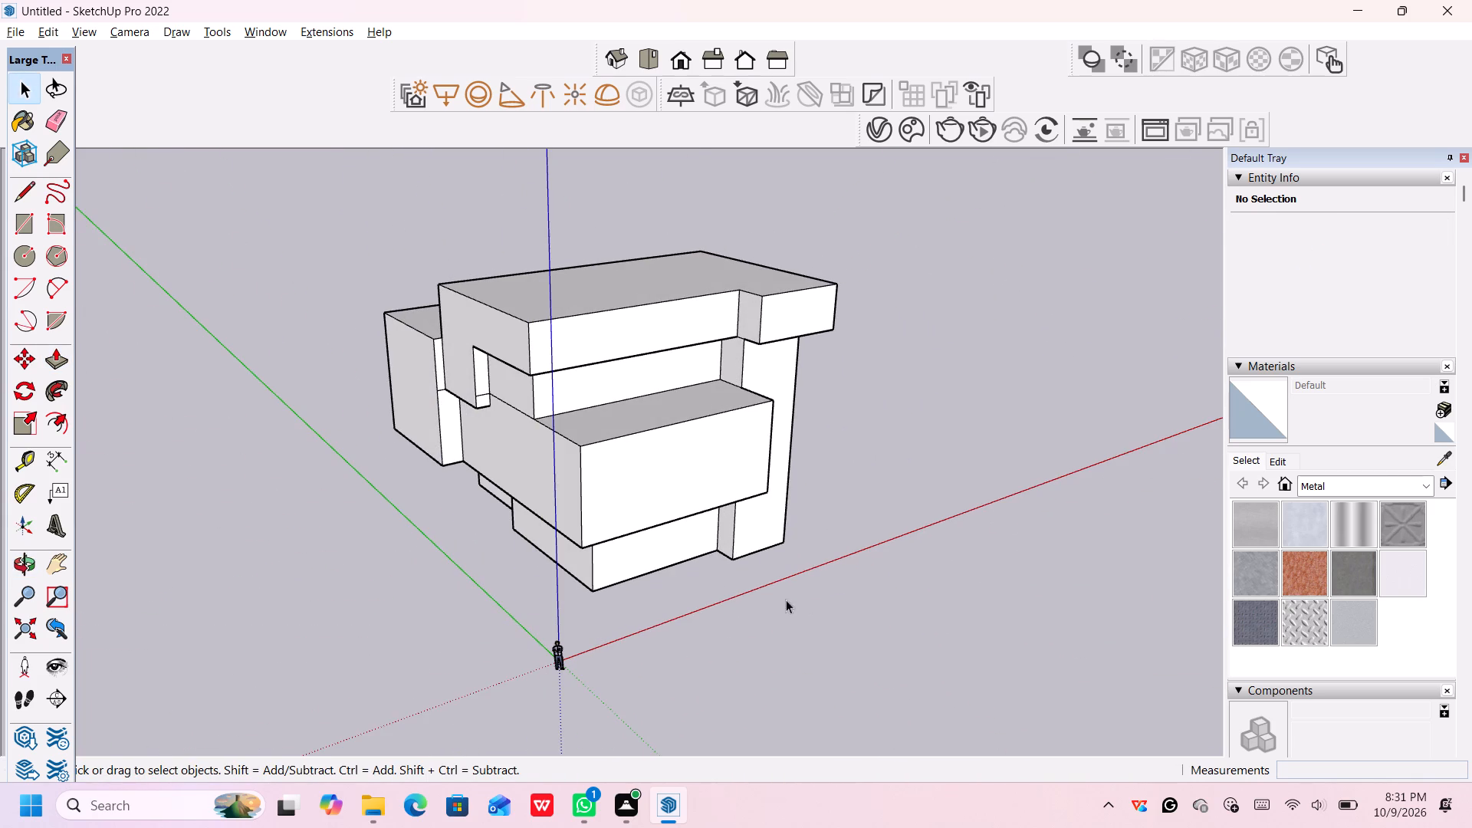
pyautogui.scroll(1, 721, 586)
pyautogui.scroll(1, 678, 532)
pyautogui.moveTo(678, 538); pyautogui.dragTo(698, 525, button='middle')
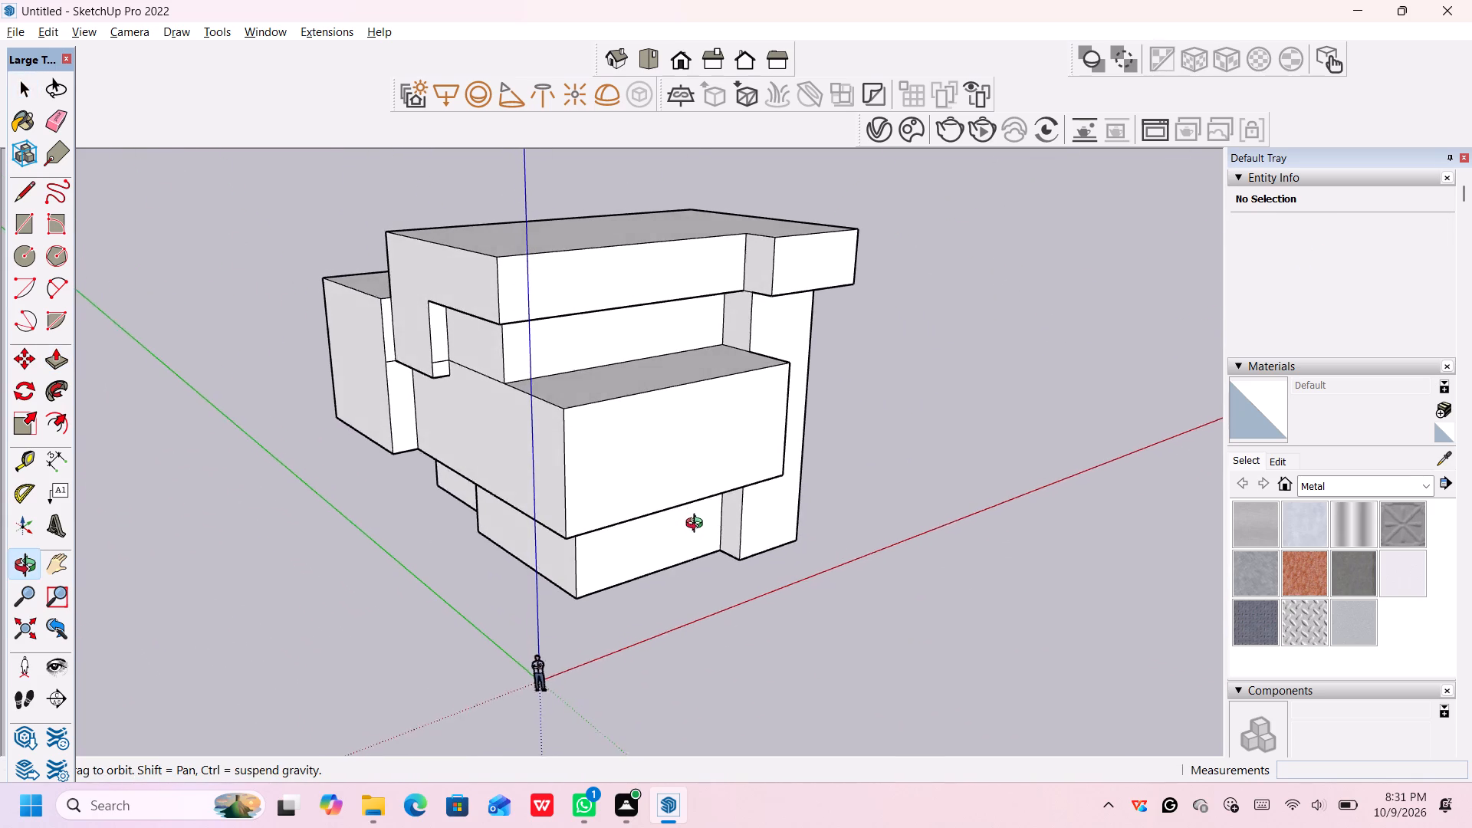
pyautogui.moveTo(698, 525); pyautogui.dragTo(702, 544, button='middle')
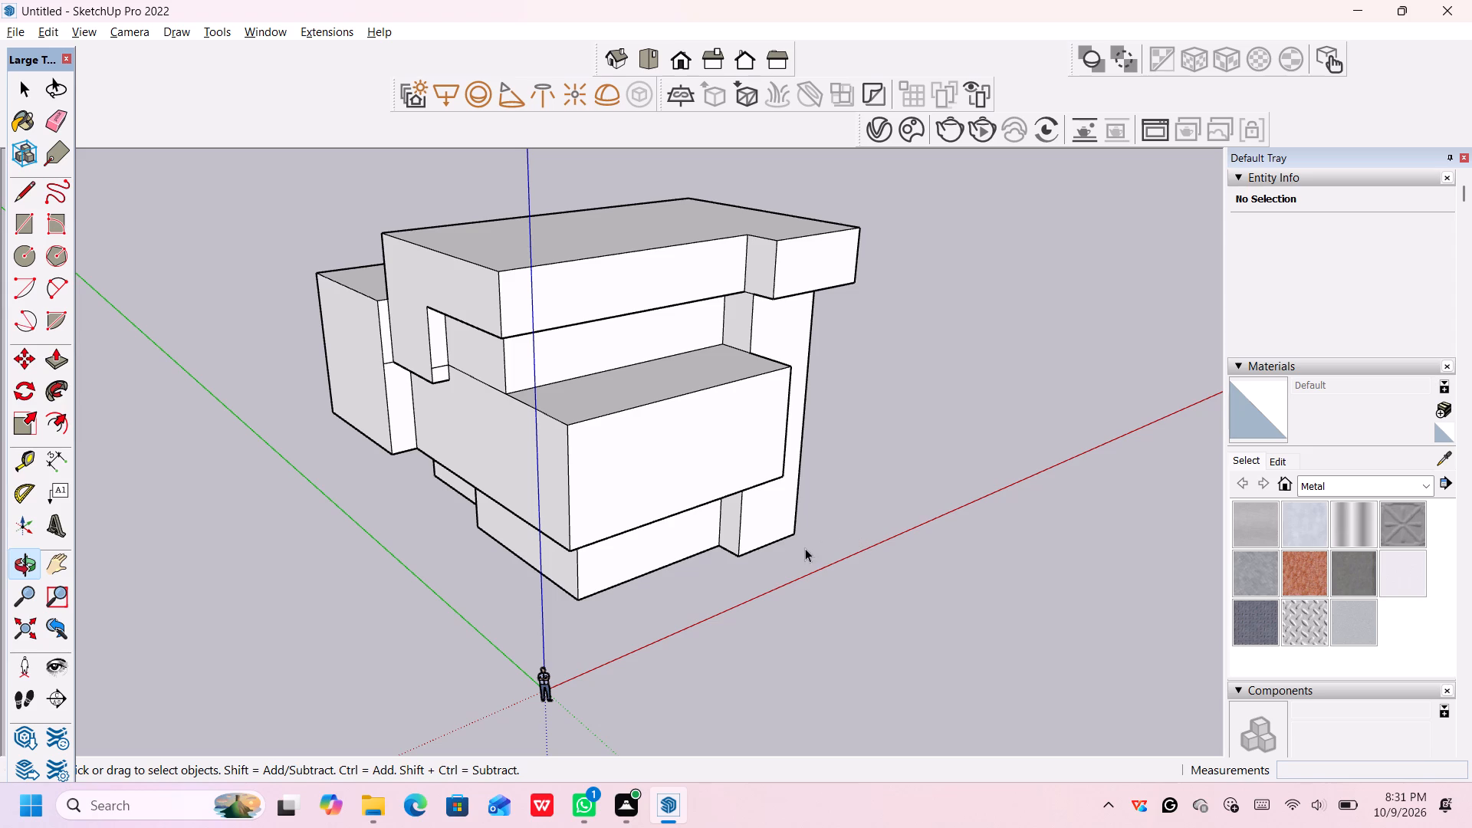
pyautogui.scroll(1, 769, 442)
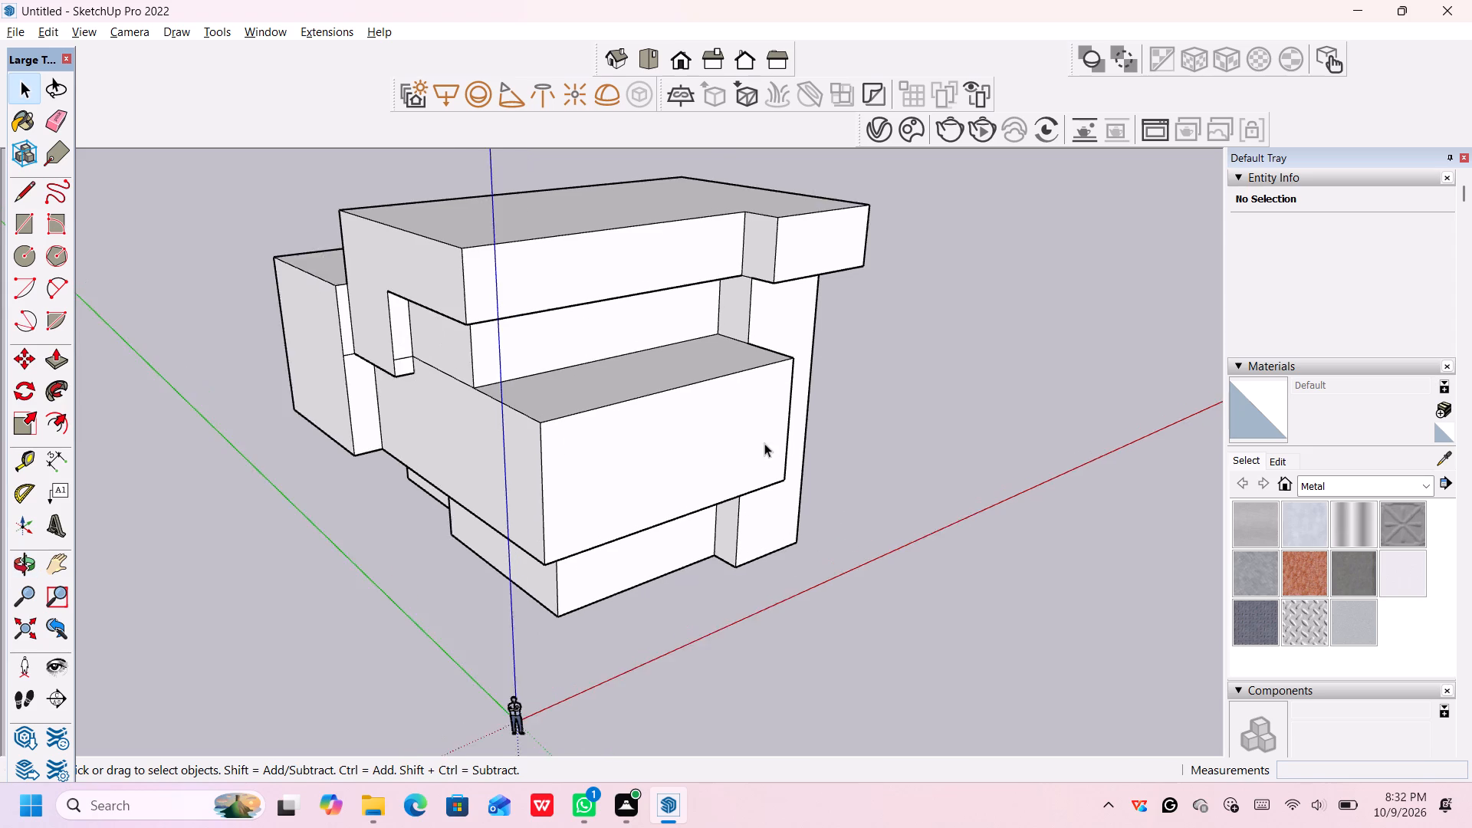
pyautogui.scroll(1, 764, 443)
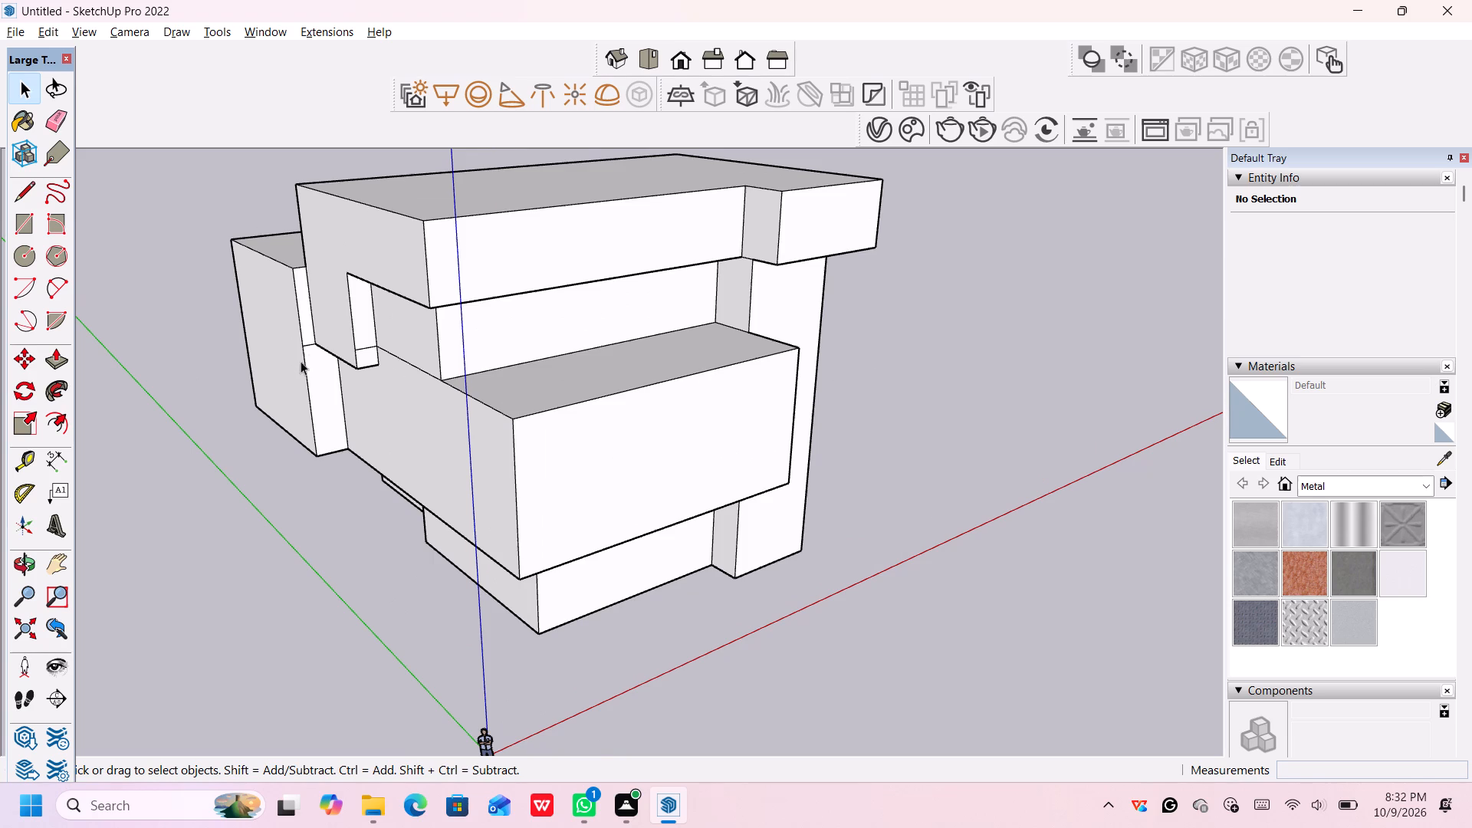
pyautogui.scroll(1, 531, 490)
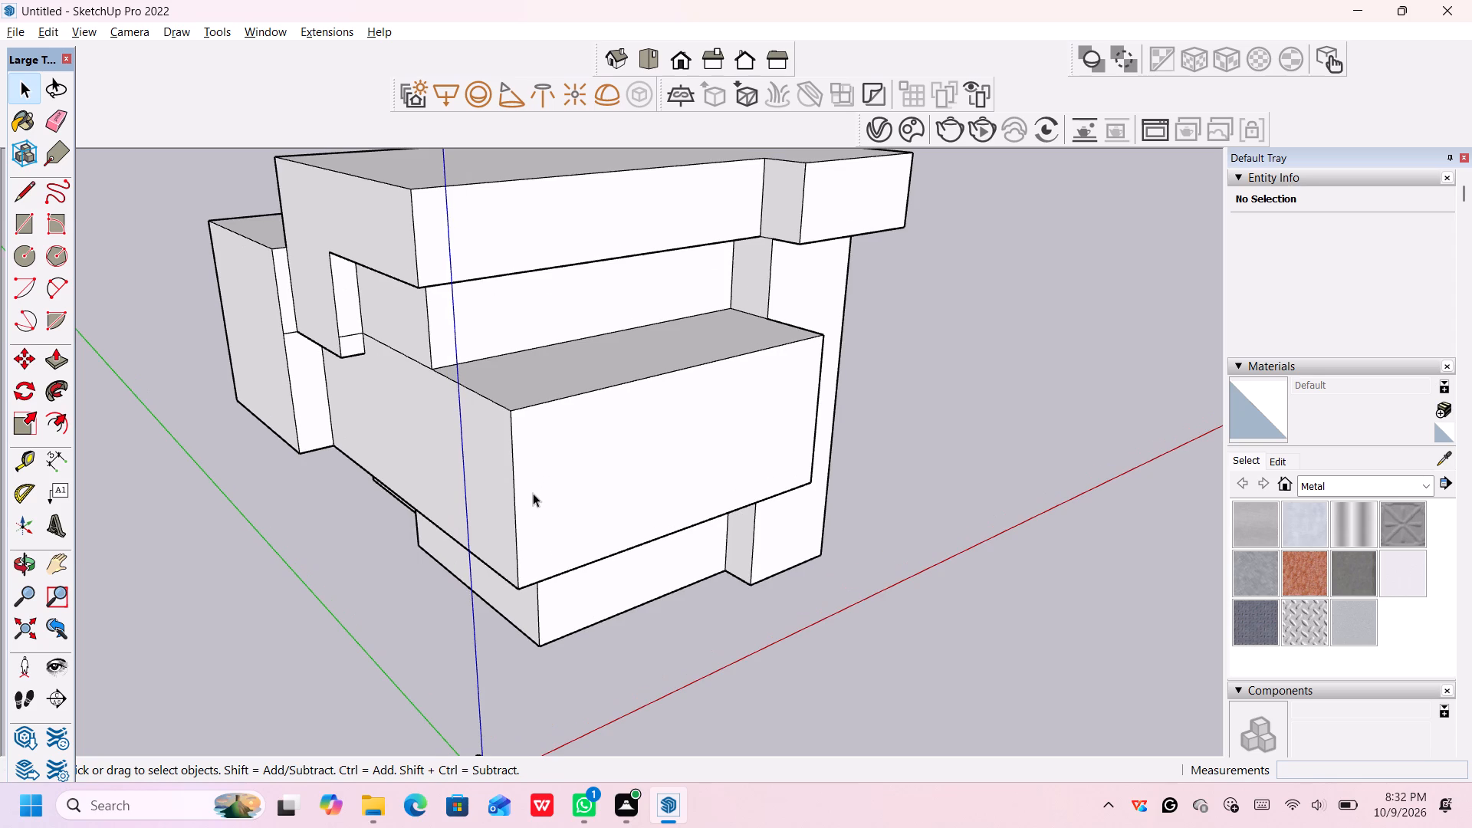
pyautogui.moveTo(701, 641); pyautogui.dragTo(697, 504, button='middle')
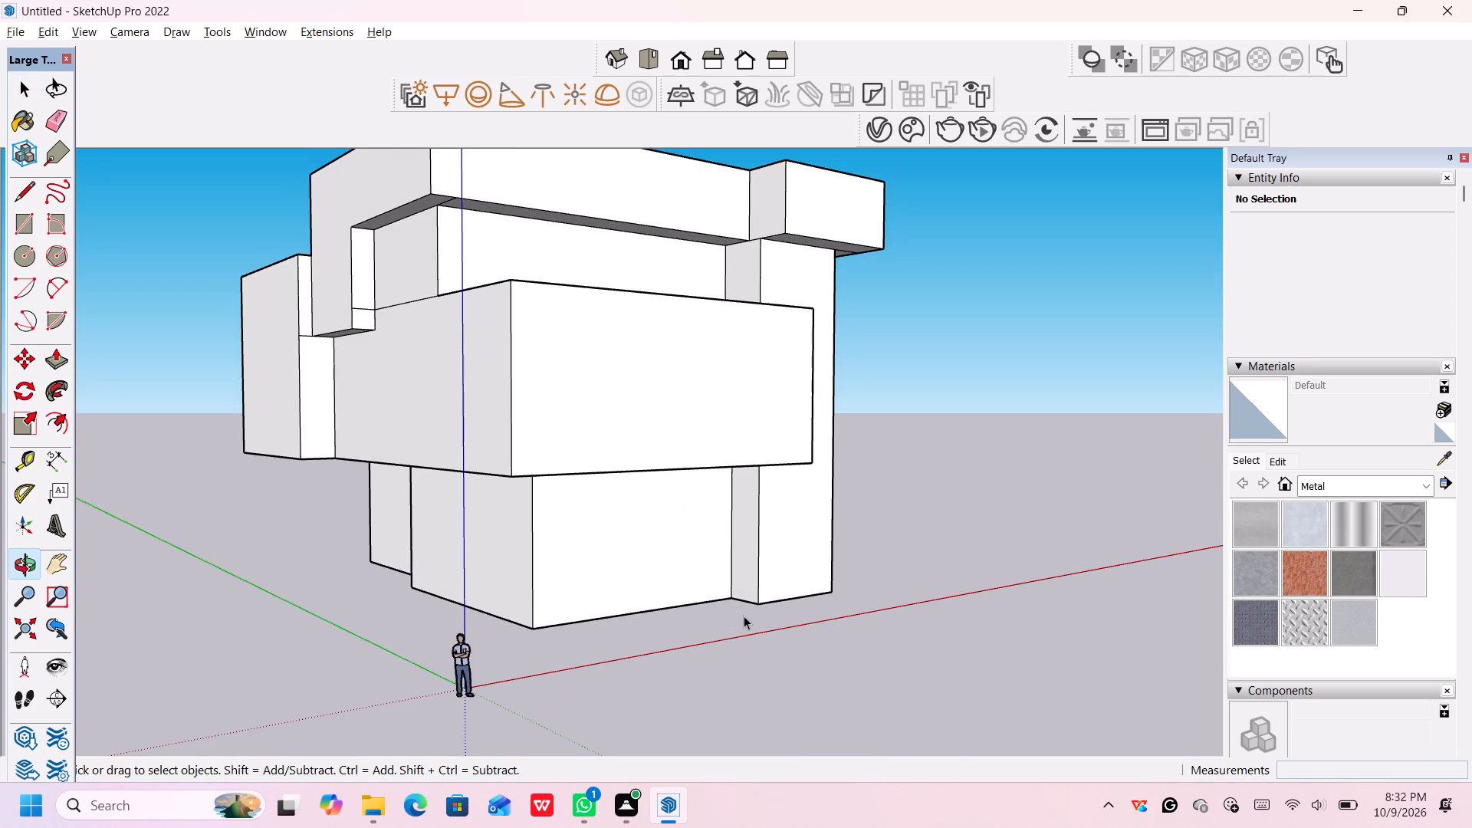
pyautogui.moveTo(761, 619); pyautogui.dragTo(487, 688, button='middle')
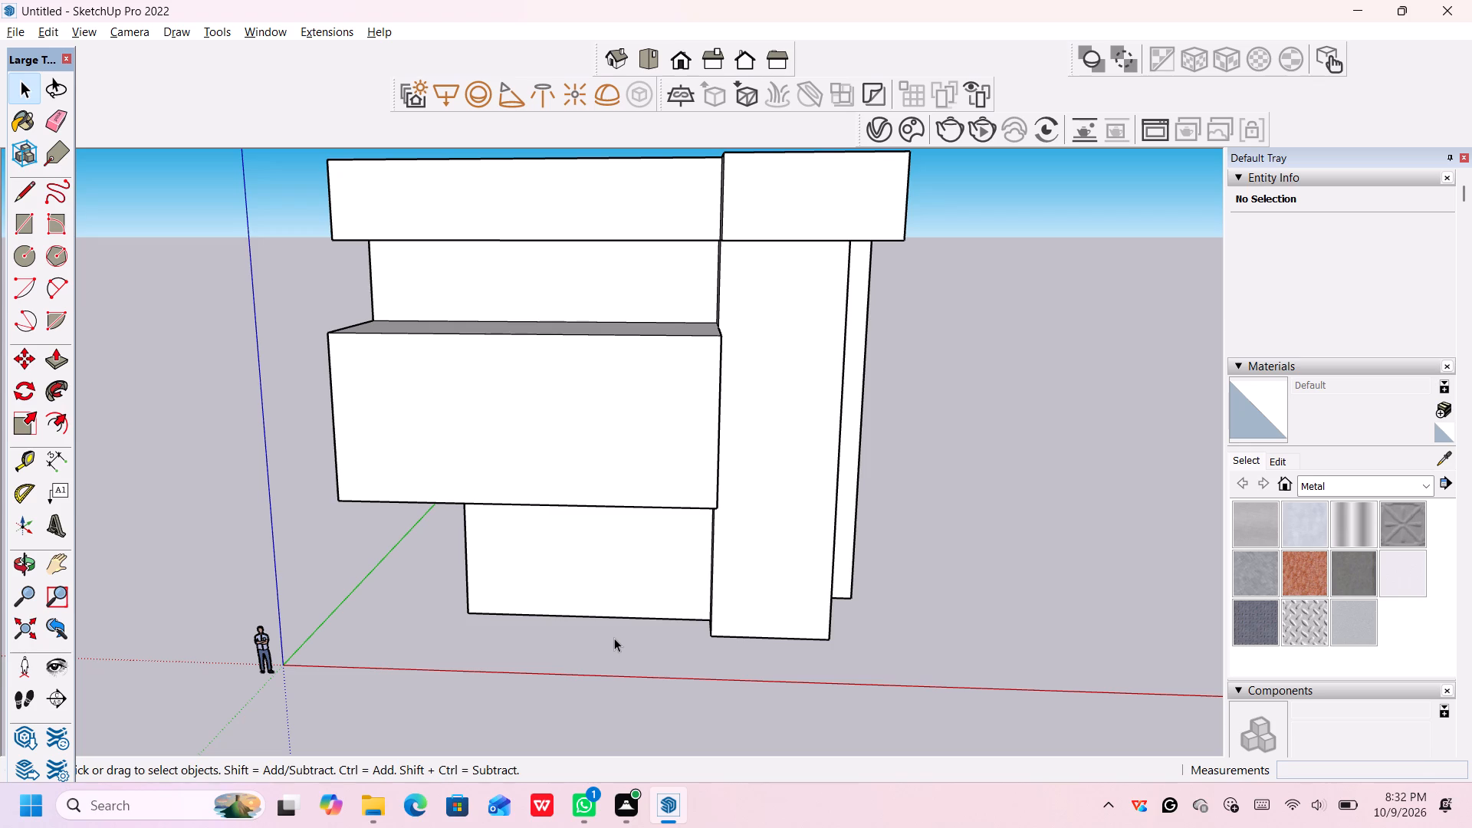
pyautogui.moveTo(522, 623); pyautogui.dragTo(814, 633, button='middle')
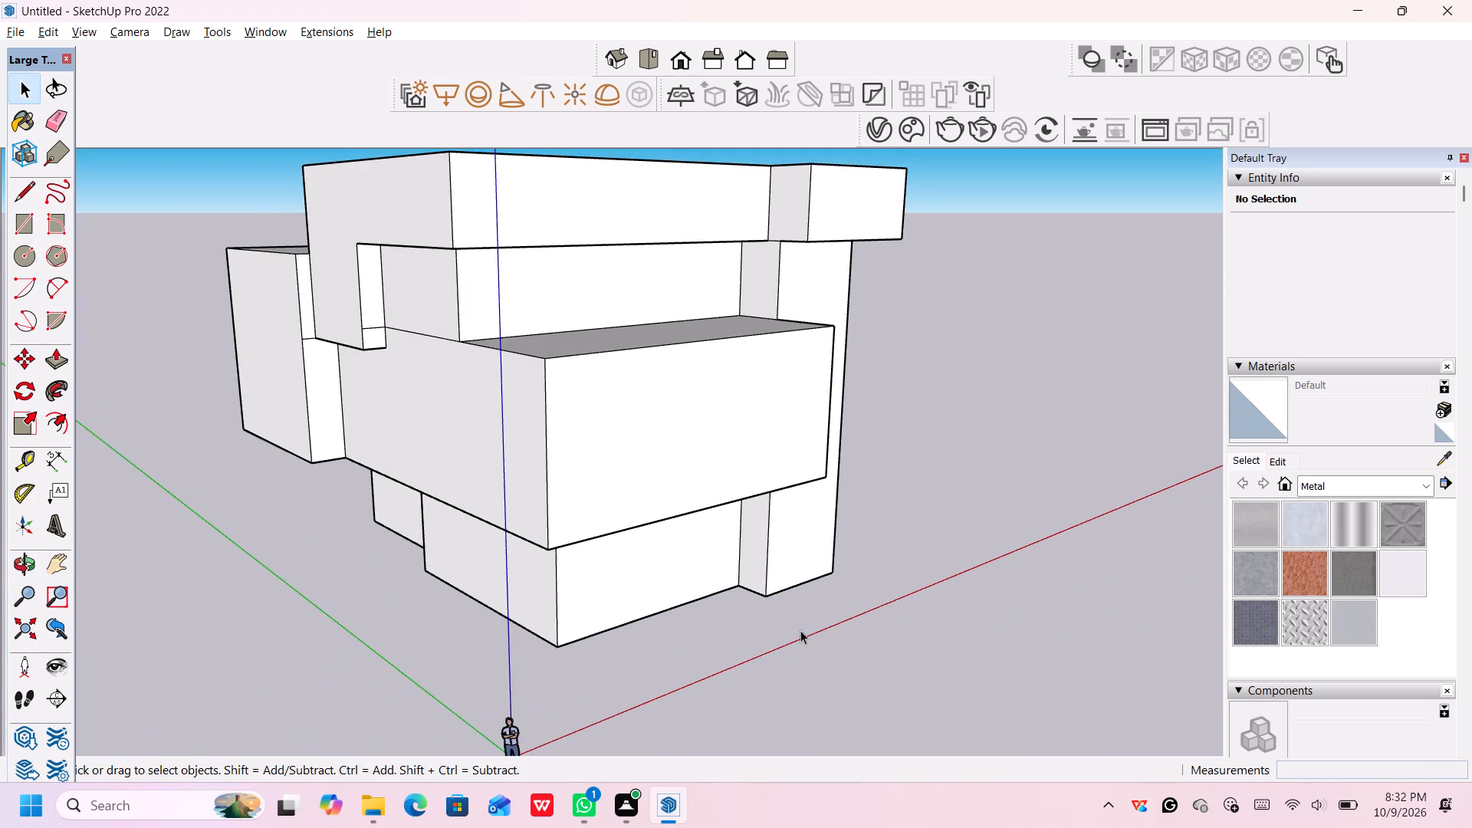
# Examine the ground-floor front wall and the underside of the first-floor overhang and building base.
pyautogui.scroll(1, 797, 627)
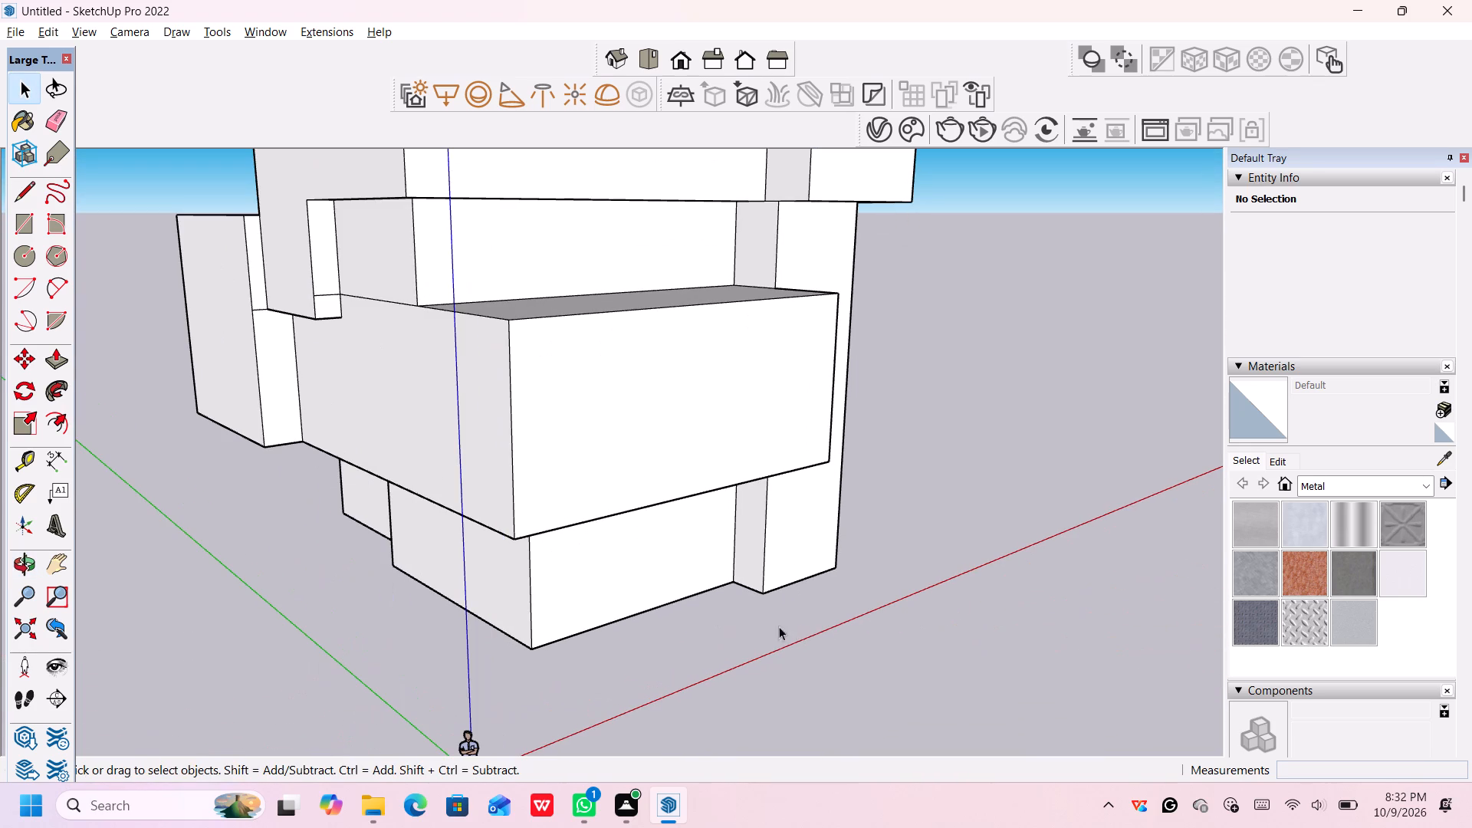
pyautogui.moveTo(661, 627); pyautogui.dragTo(799, 623, button='middle')
pyautogui.scroll(1, 622, 649)
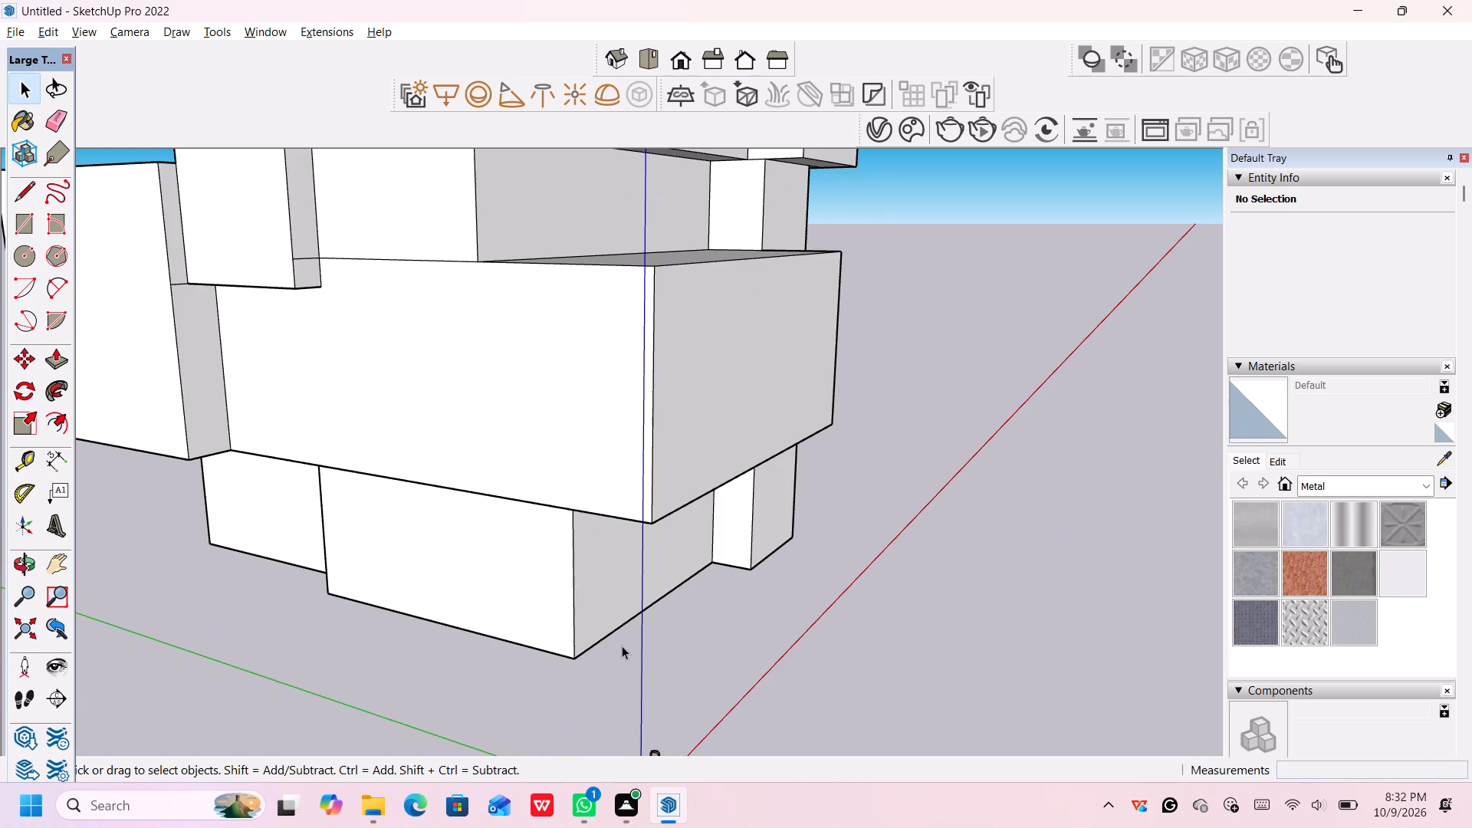
pyautogui.scroll(1, 626, 637)
pyautogui.scroll(-1, 627, 636)
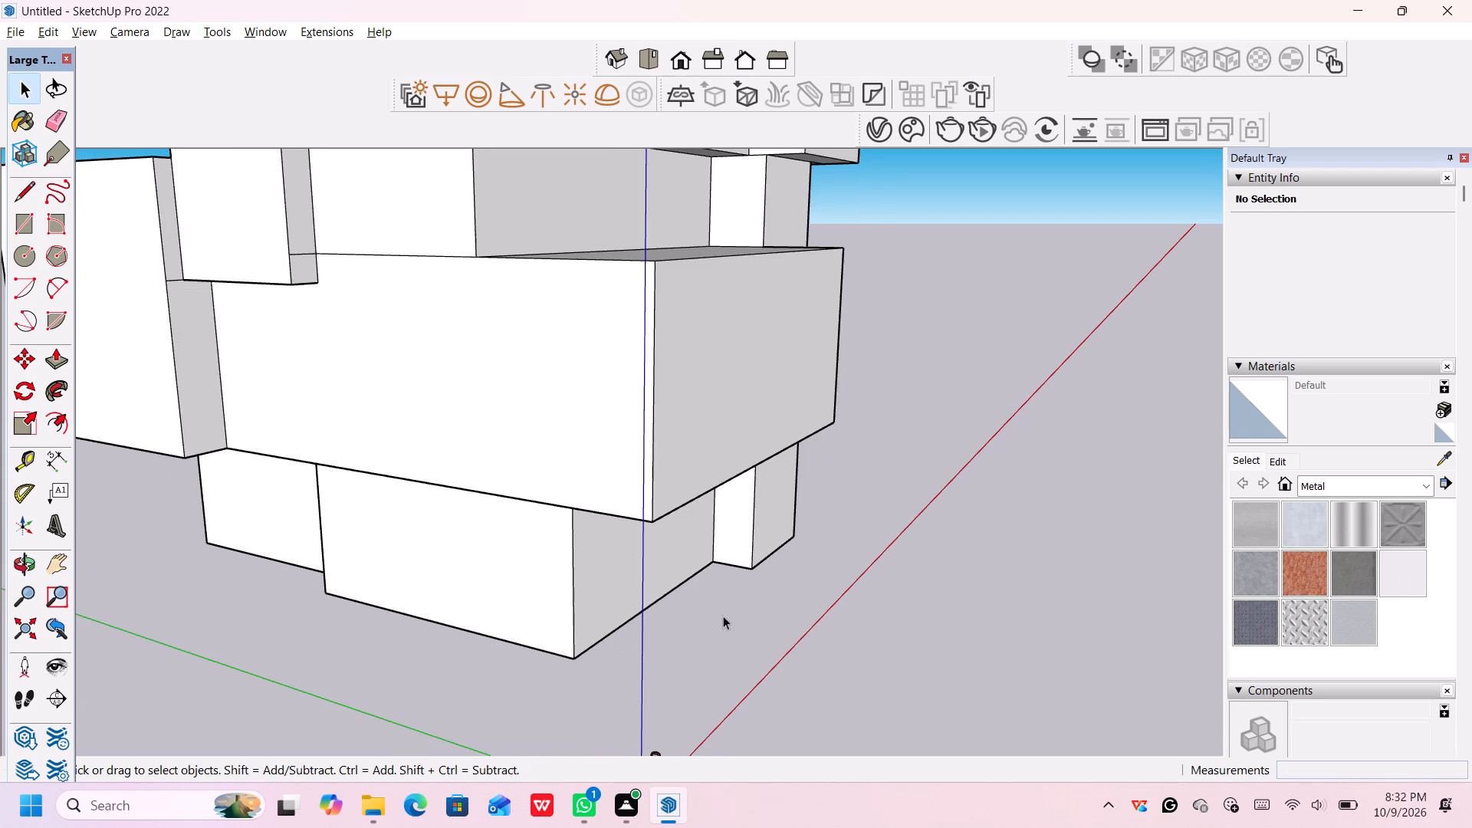
pyautogui.moveTo(726, 619); pyautogui.dragTo(447, 474, button='middle')
pyautogui.moveTo(581, 623); pyautogui.dragTo(581, 614, button='middle')
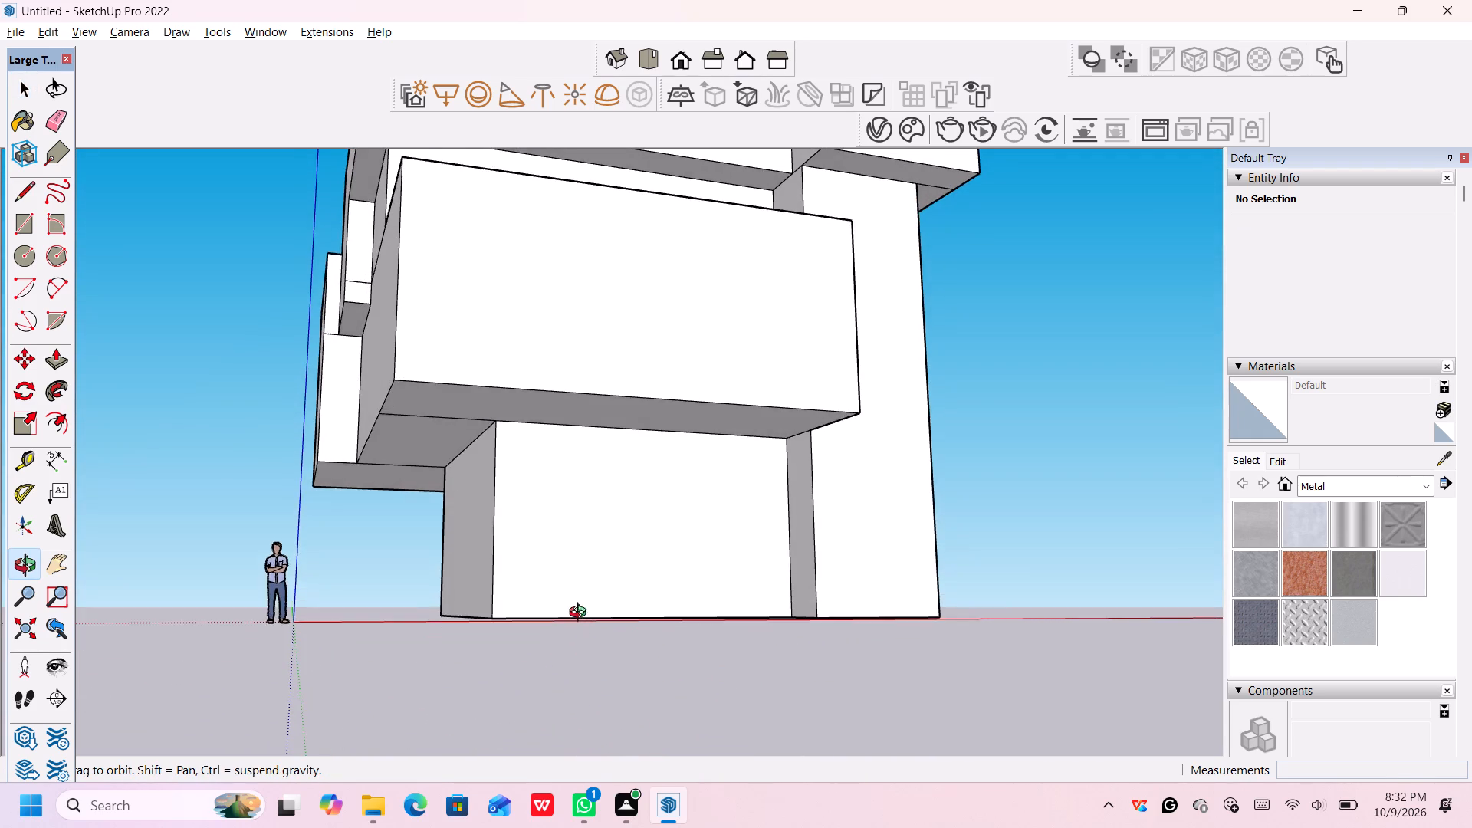
pyautogui.moveTo(581, 614); pyautogui.dragTo(603, 663, button='middle')
pyautogui.scroll(1, 619, 636)
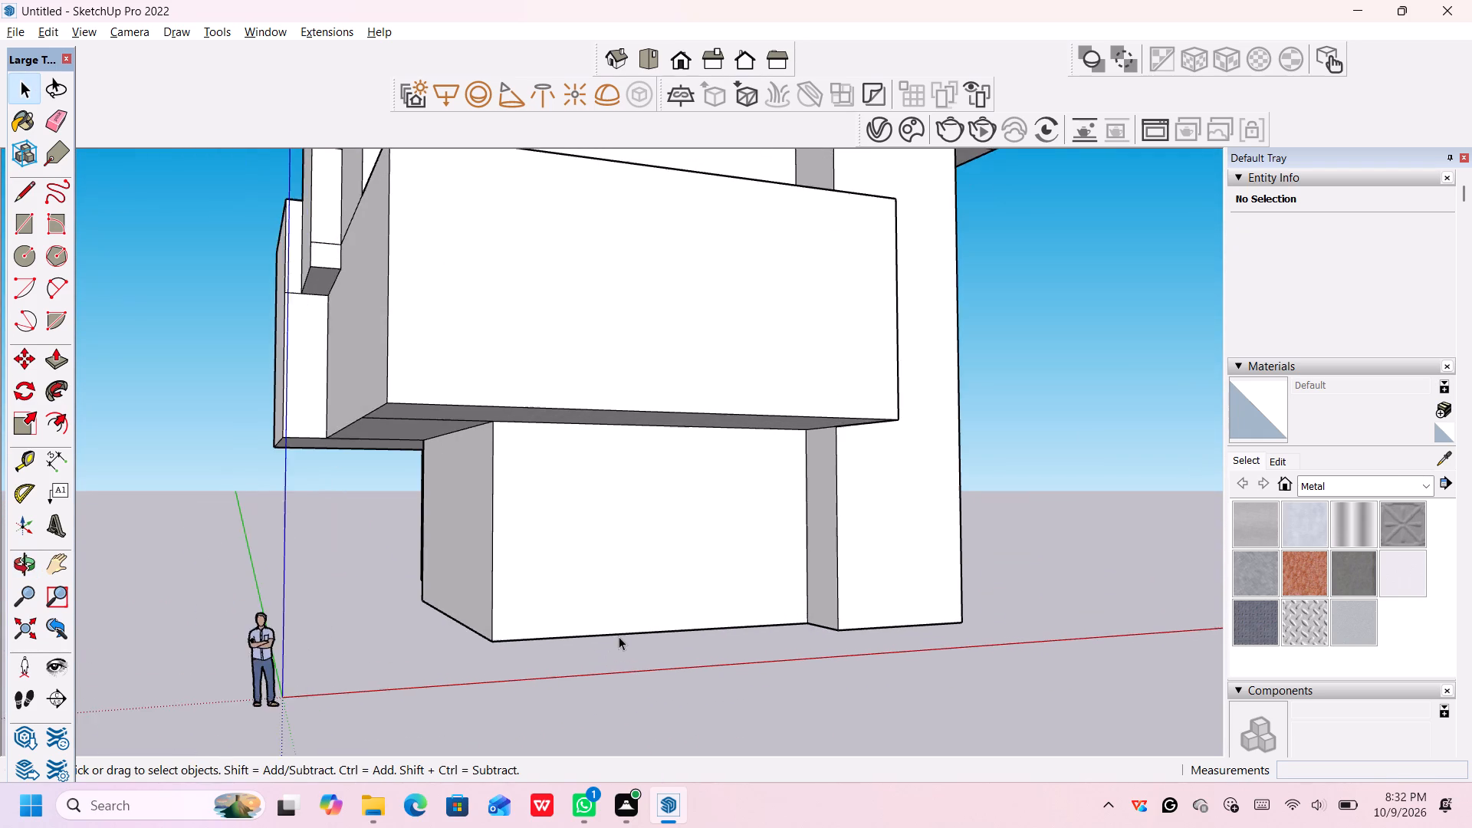
pyautogui.scroll(1, 619, 636)
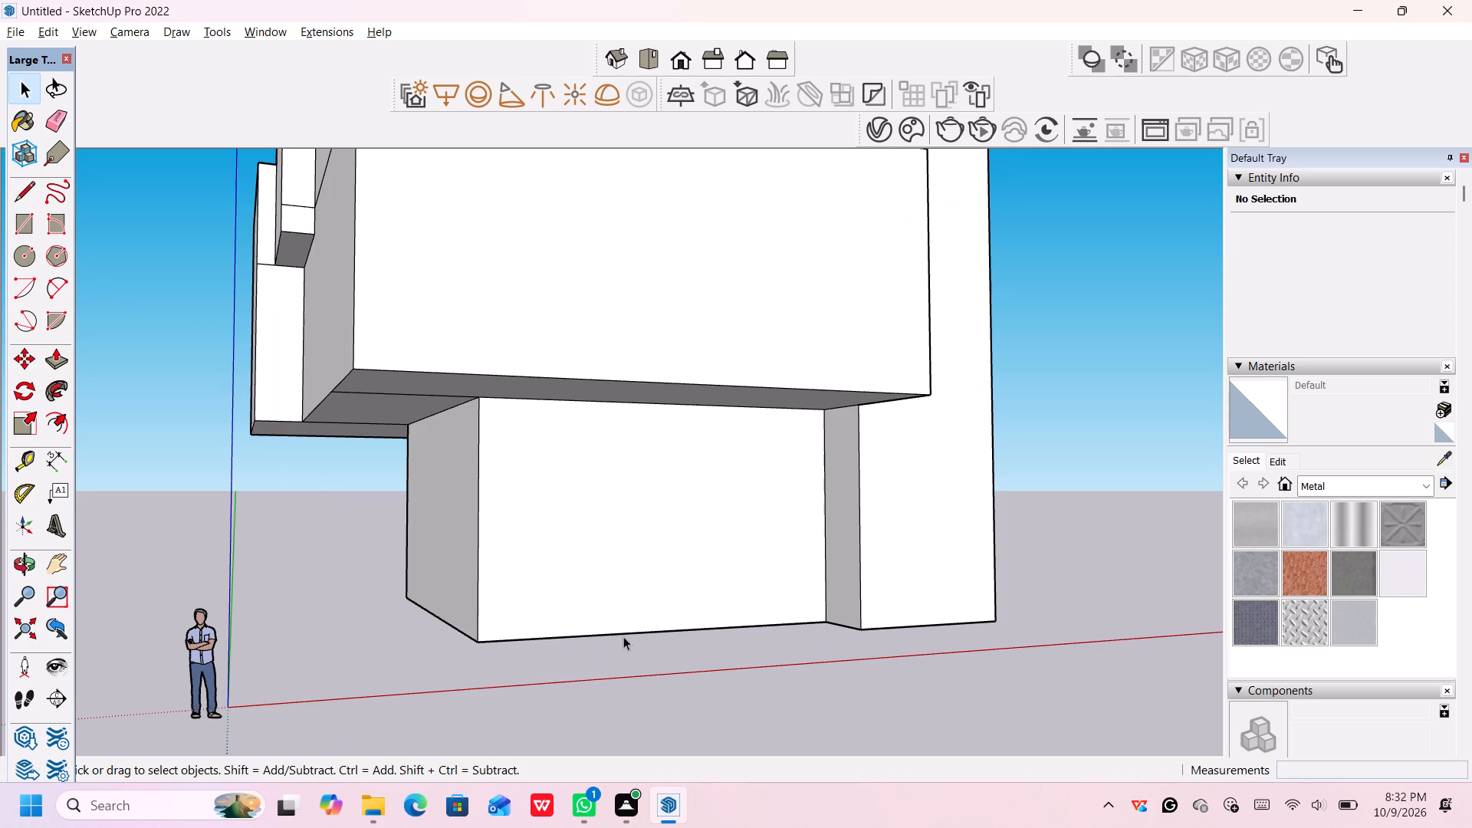
pyautogui.moveTo(595, 638); pyautogui.dragTo(614, 631, button='middle')
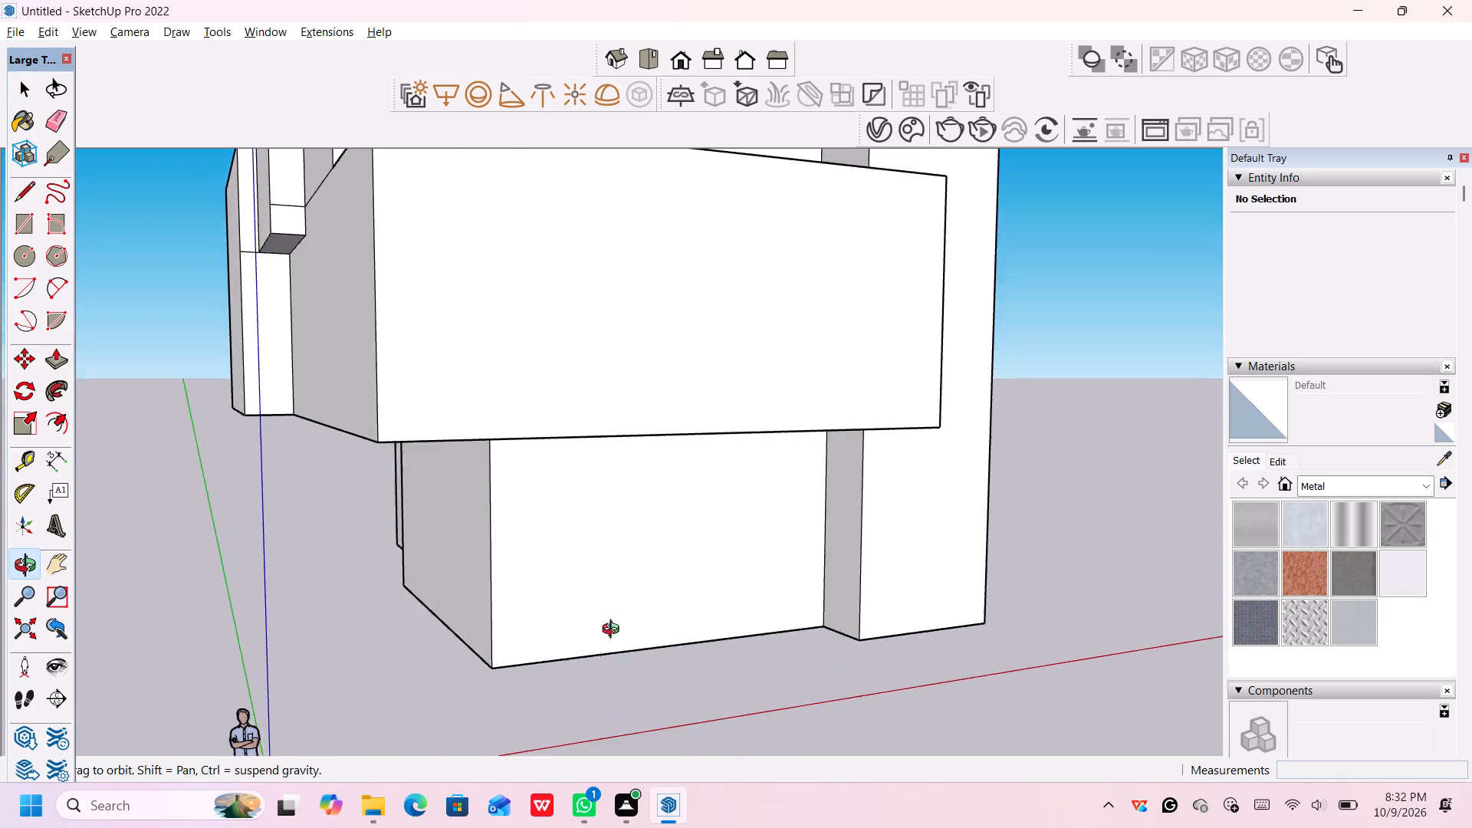
pyautogui.moveTo(614, 631); pyautogui.dragTo(619, 492, button='middle')
pyautogui.scroll(1, 593, 435)
pyautogui.moveTo(593, 435); pyautogui.dragTo(587, 382, button='middle')
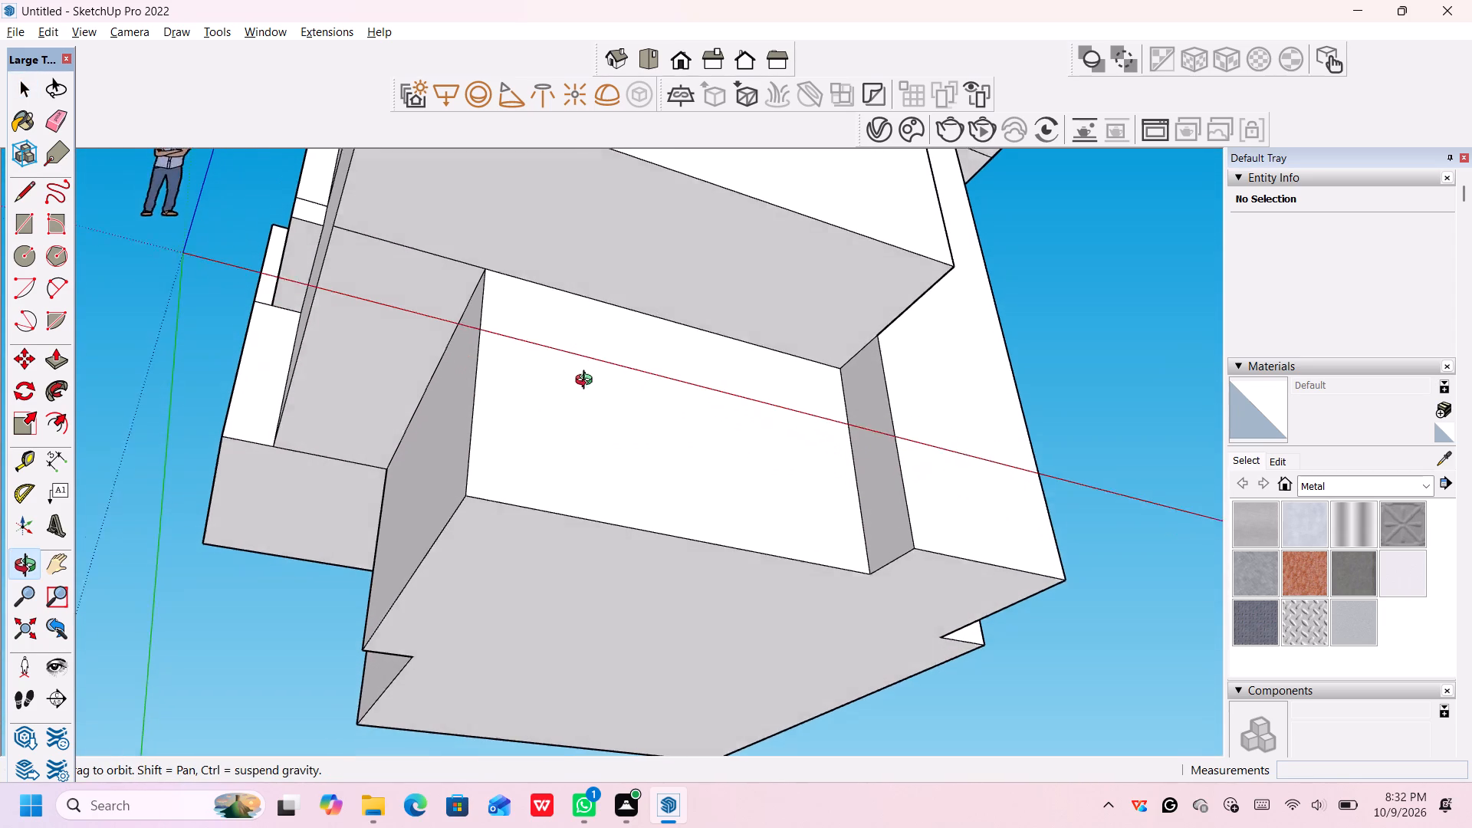
# Examine the underside of the first-floor overhang and the recessed ground-floor front wall beneath it.
pyautogui.moveTo(587, 382); pyautogui.dragTo(587, 380, button='middle')
pyautogui.scroll(-1, 613, 339)
pyautogui.scroll(1, 613, 339)
pyautogui.scroll(-3, 613, 340)
pyautogui.moveTo(613, 342); pyautogui.dragTo(613, 343, button='middle')
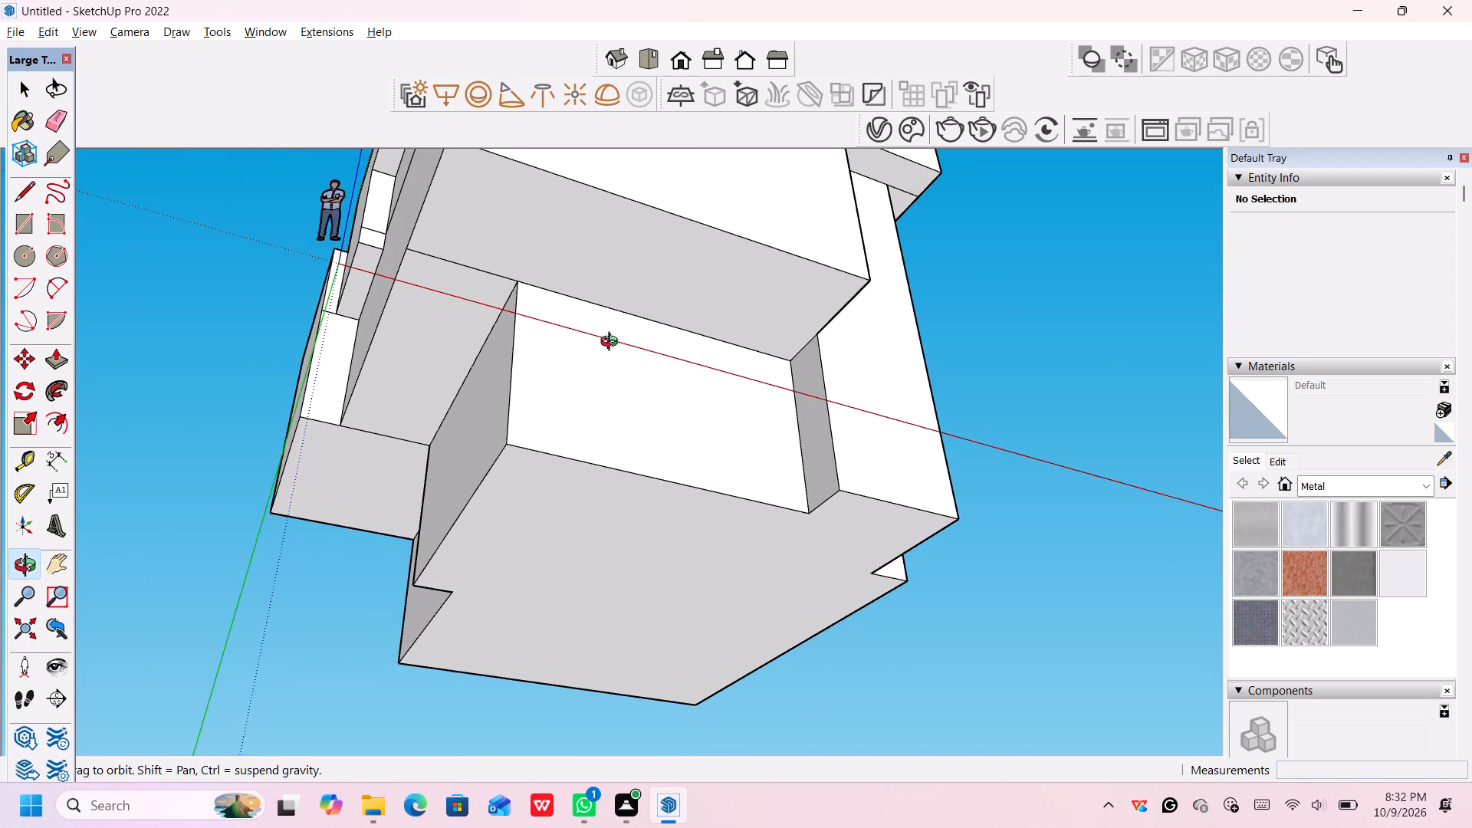
pyautogui.moveTo(613, 343); pyautogui.dragTo(611, 365, button='middle')
pyautogui.press('space')
pyautogui.press('space')
pyautogui.press('space')
pyautogui.press('space')
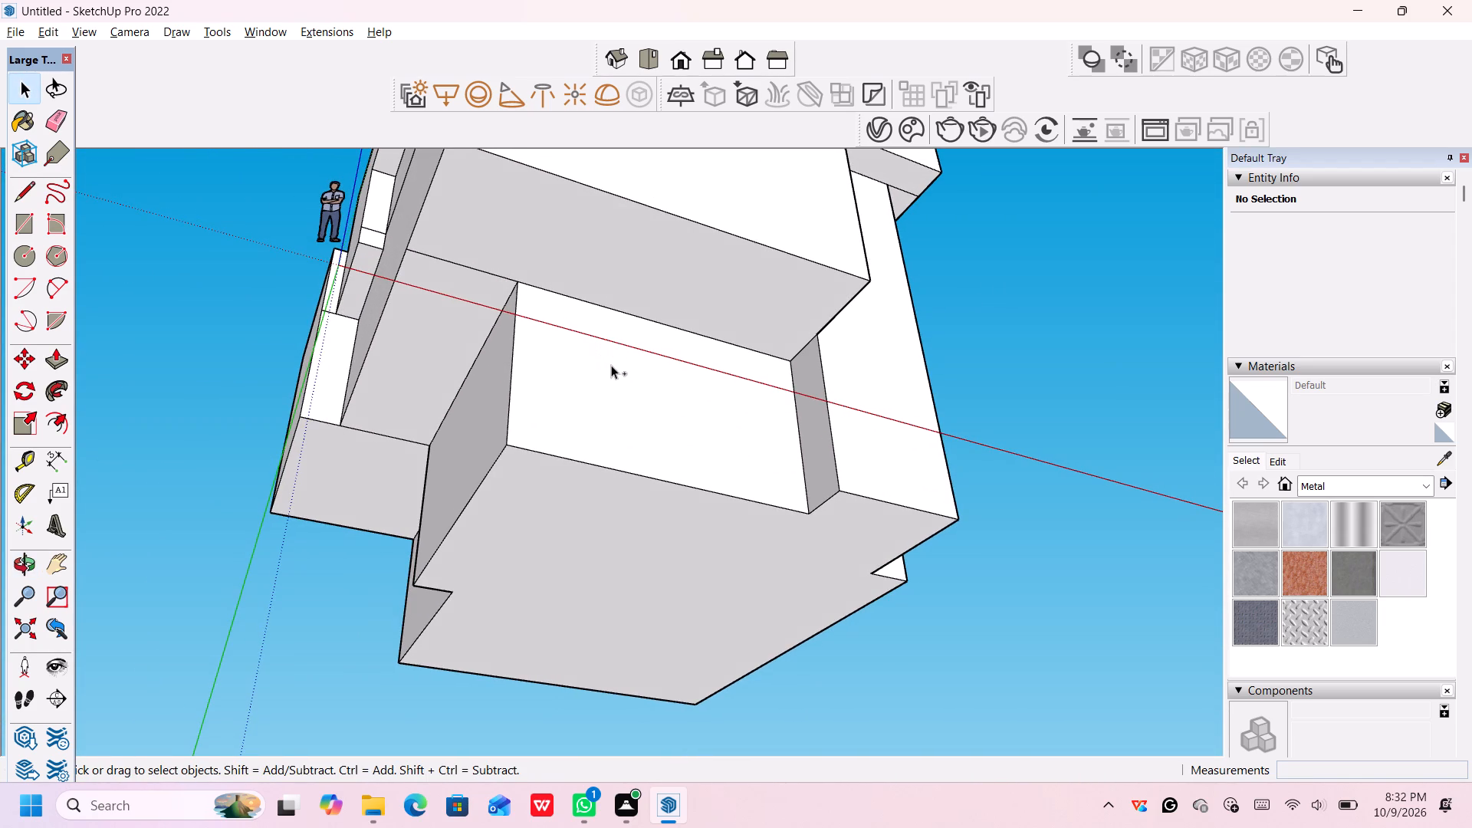
pyautogui.moveTo(611, 365); pyautogui.dragTo(611, 391, button='middle')
pyautogui.scroll(-1, 620, 332)
pyautogui.scroll(1, 620, 332)
pyautogui.moveTo(620, 332); pyautogui.dragTo(619, 400, button='middle')
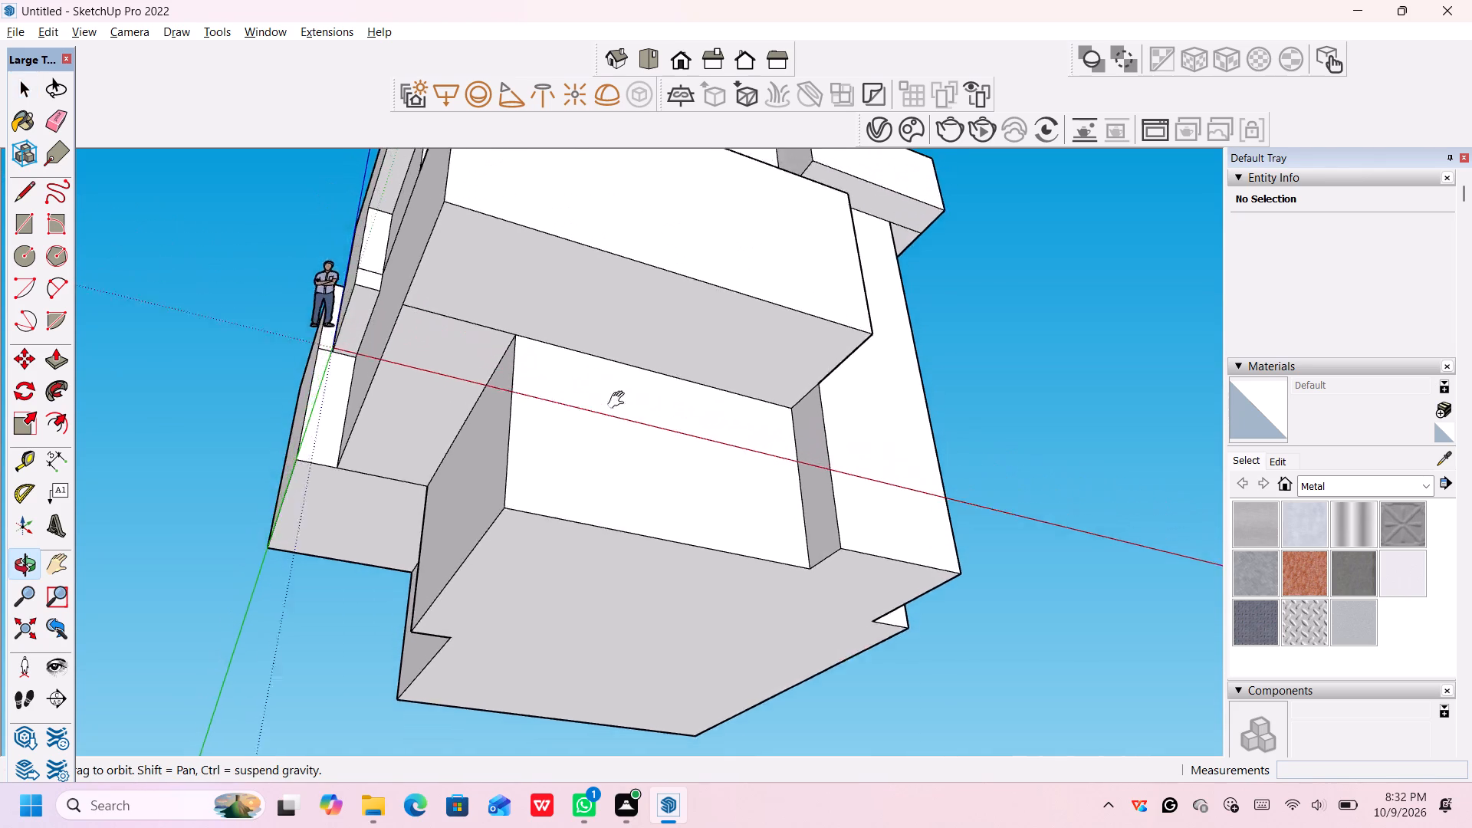
pyautogui.moveTo(619, 400); pyautogui.dragTo(616, 543, button='middle')
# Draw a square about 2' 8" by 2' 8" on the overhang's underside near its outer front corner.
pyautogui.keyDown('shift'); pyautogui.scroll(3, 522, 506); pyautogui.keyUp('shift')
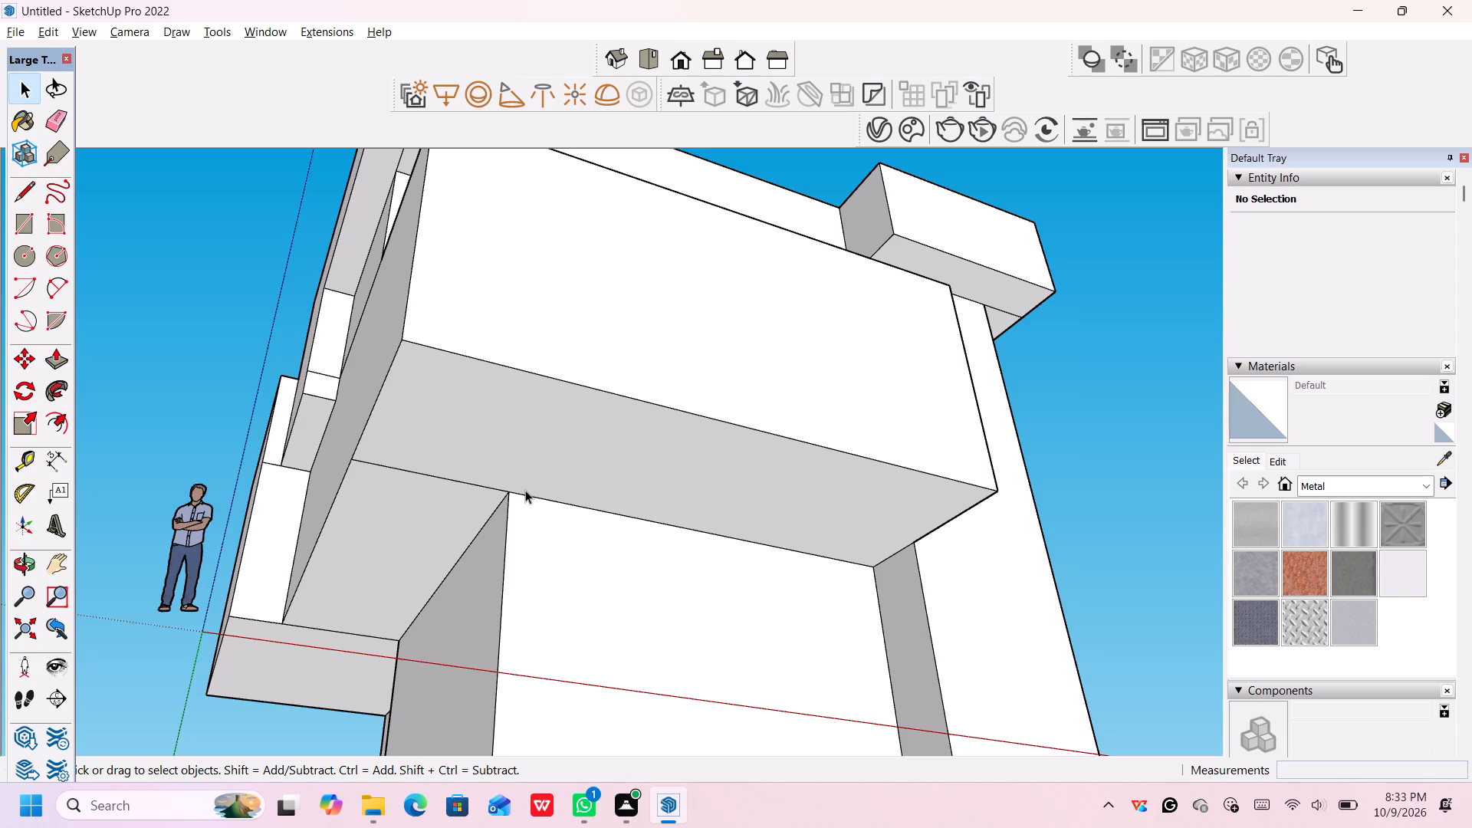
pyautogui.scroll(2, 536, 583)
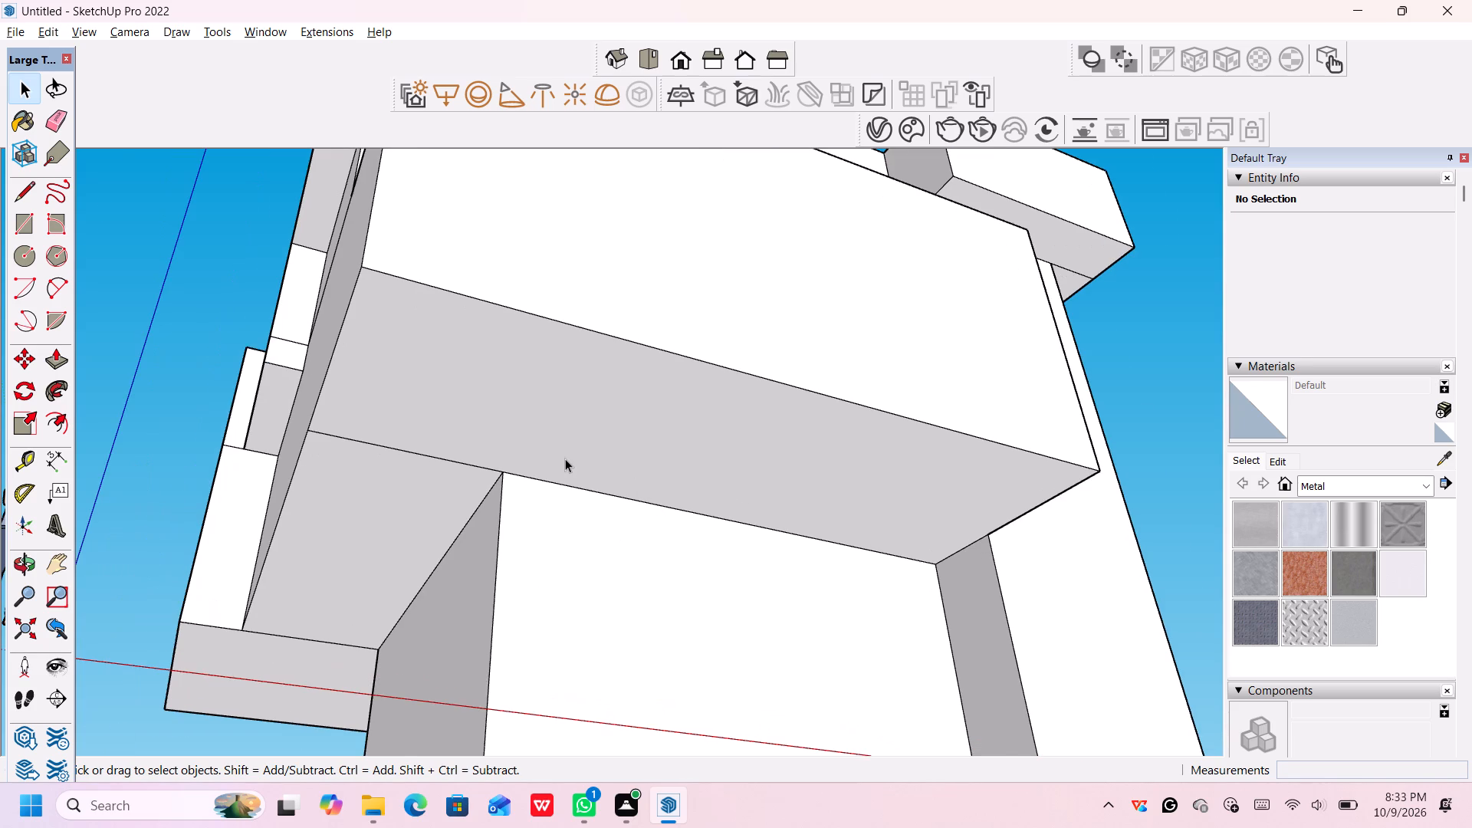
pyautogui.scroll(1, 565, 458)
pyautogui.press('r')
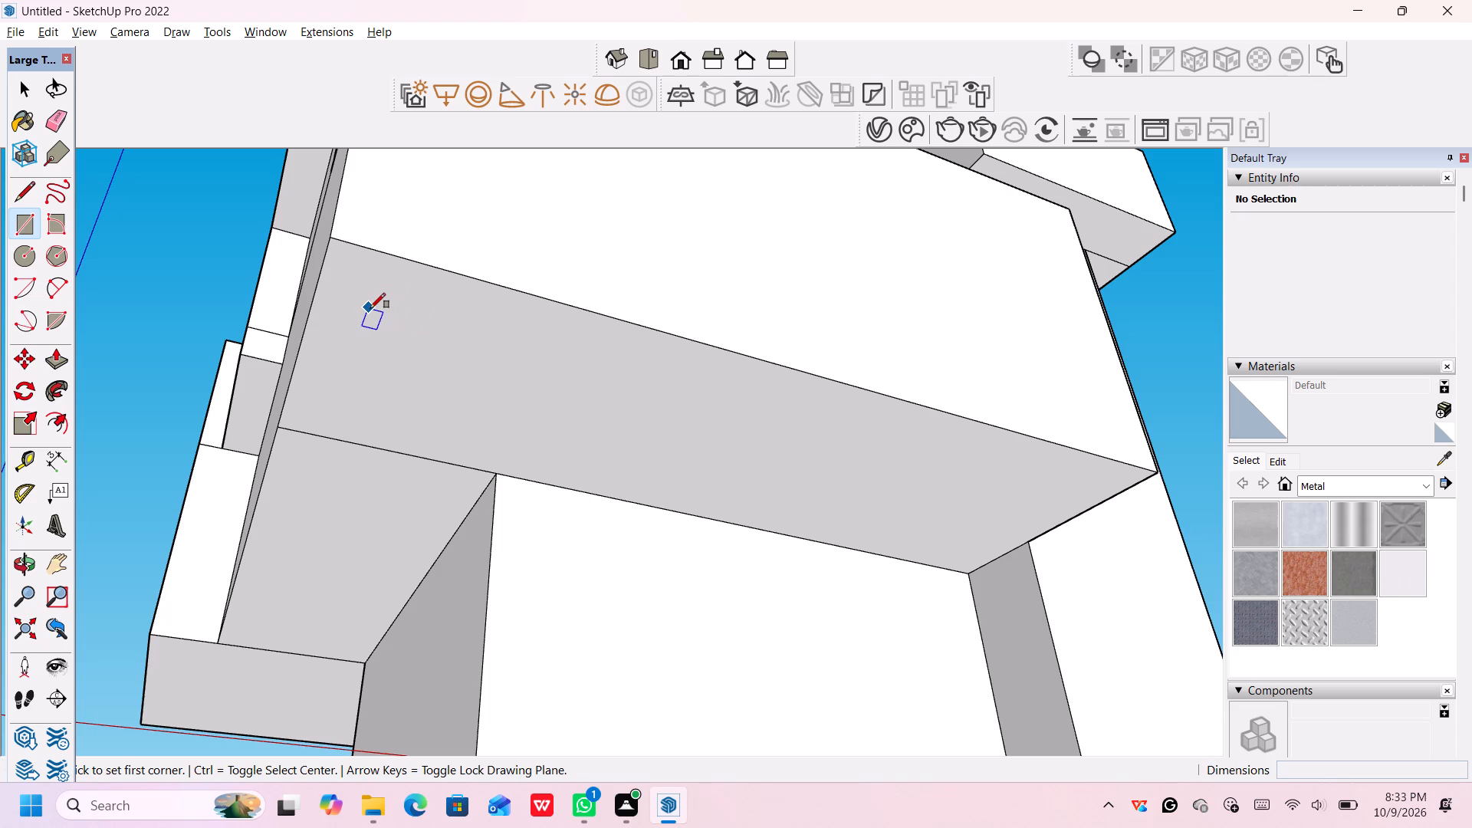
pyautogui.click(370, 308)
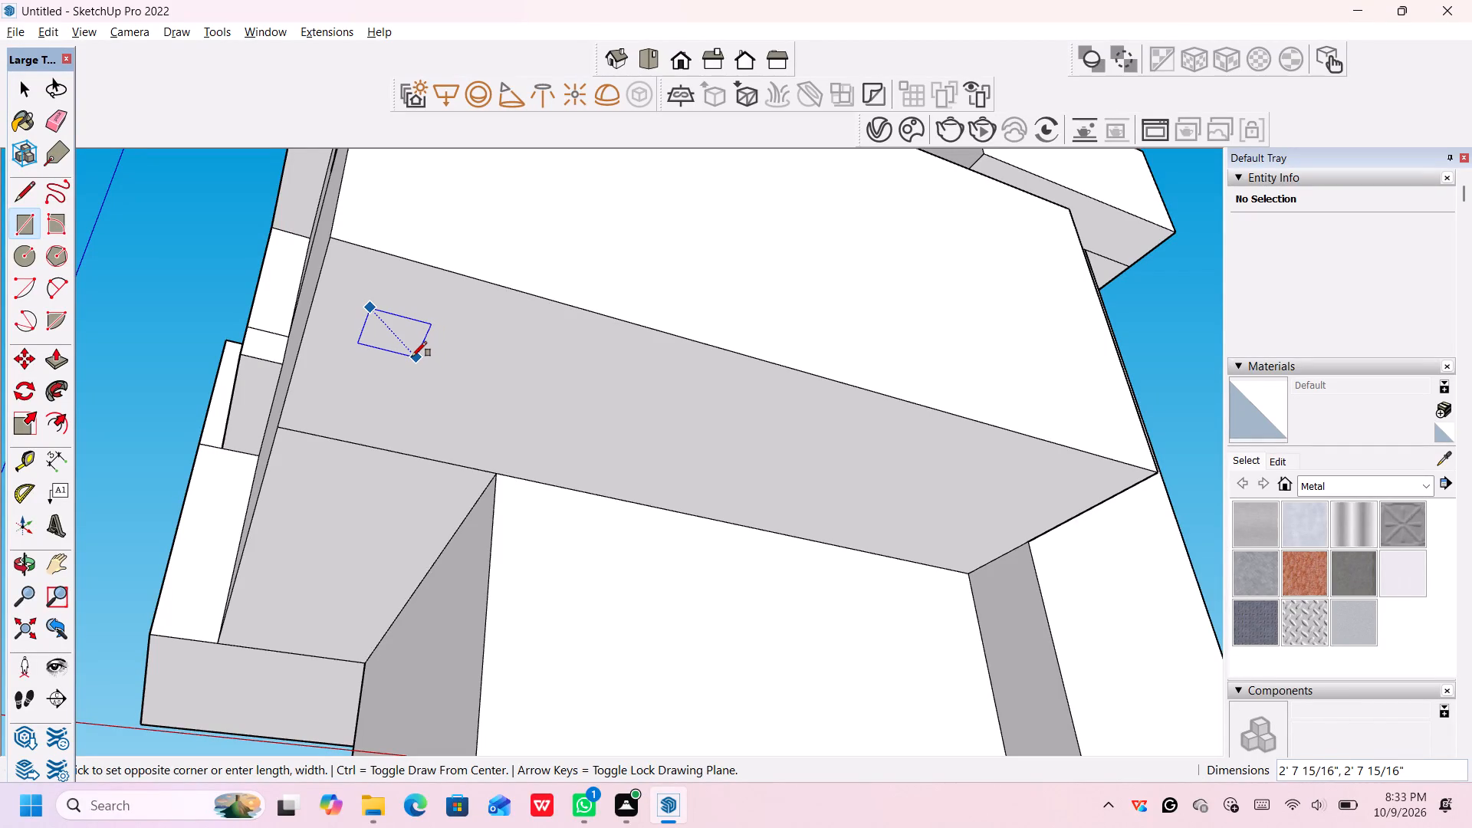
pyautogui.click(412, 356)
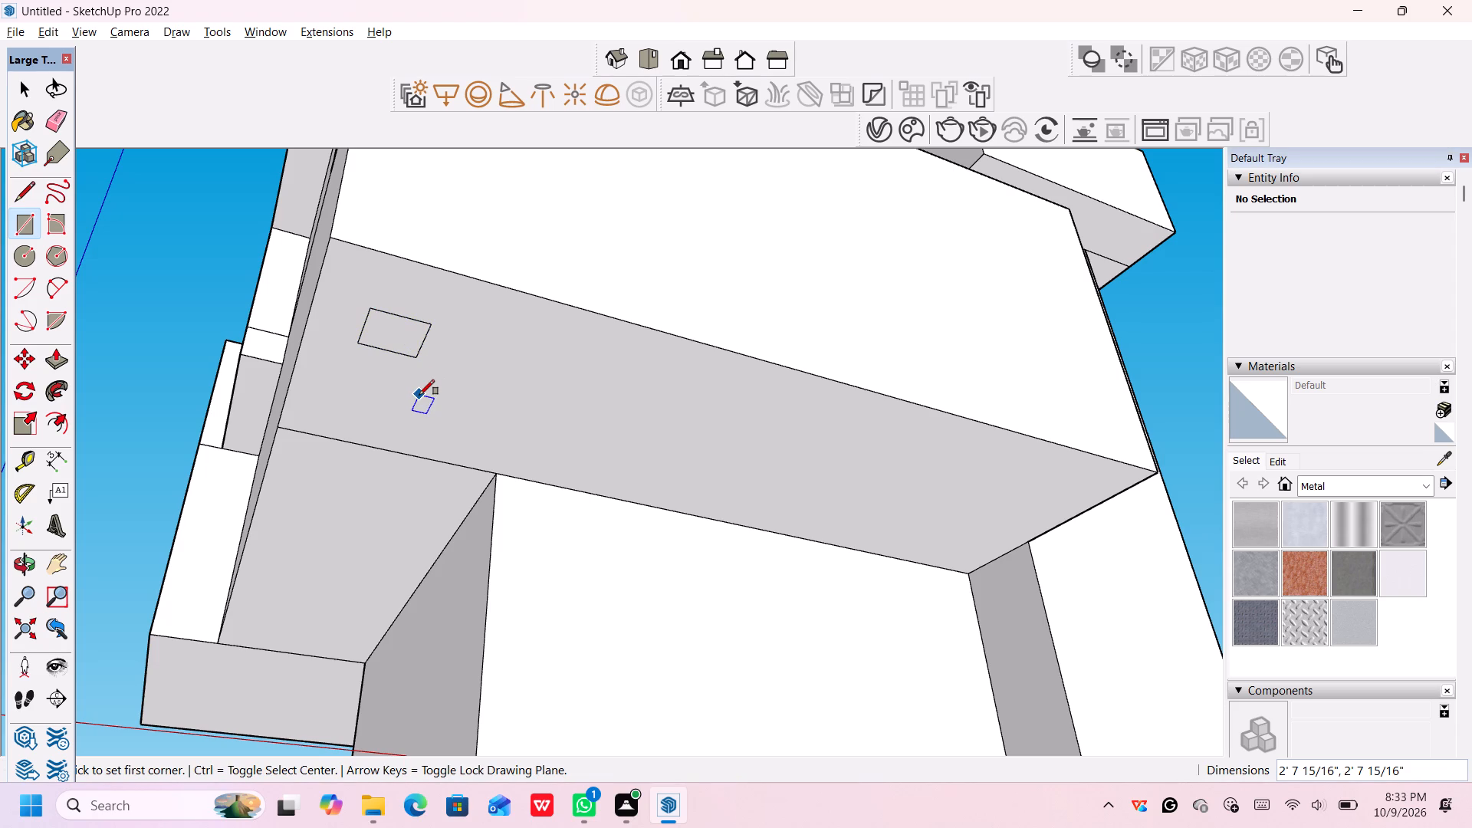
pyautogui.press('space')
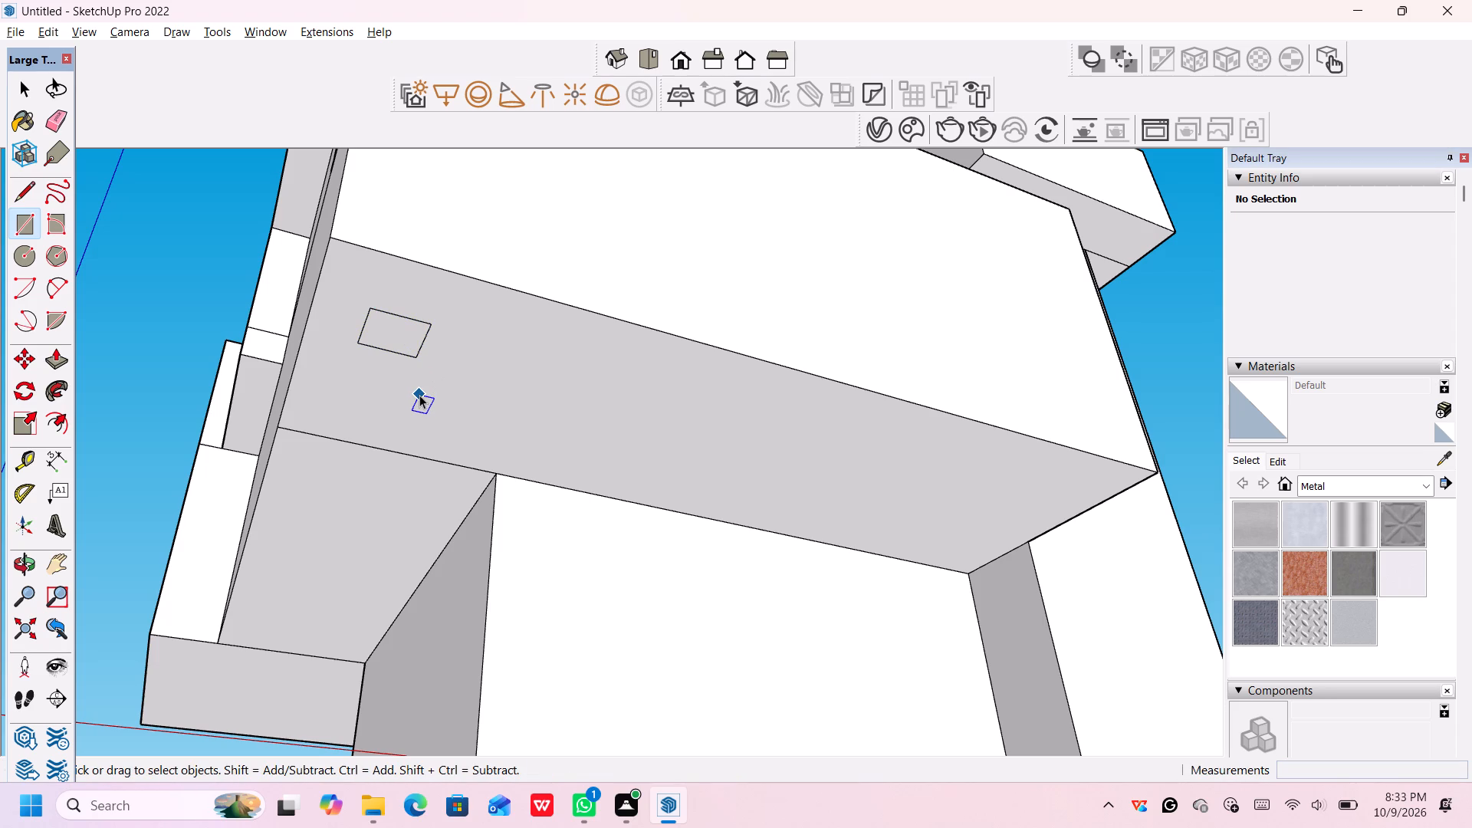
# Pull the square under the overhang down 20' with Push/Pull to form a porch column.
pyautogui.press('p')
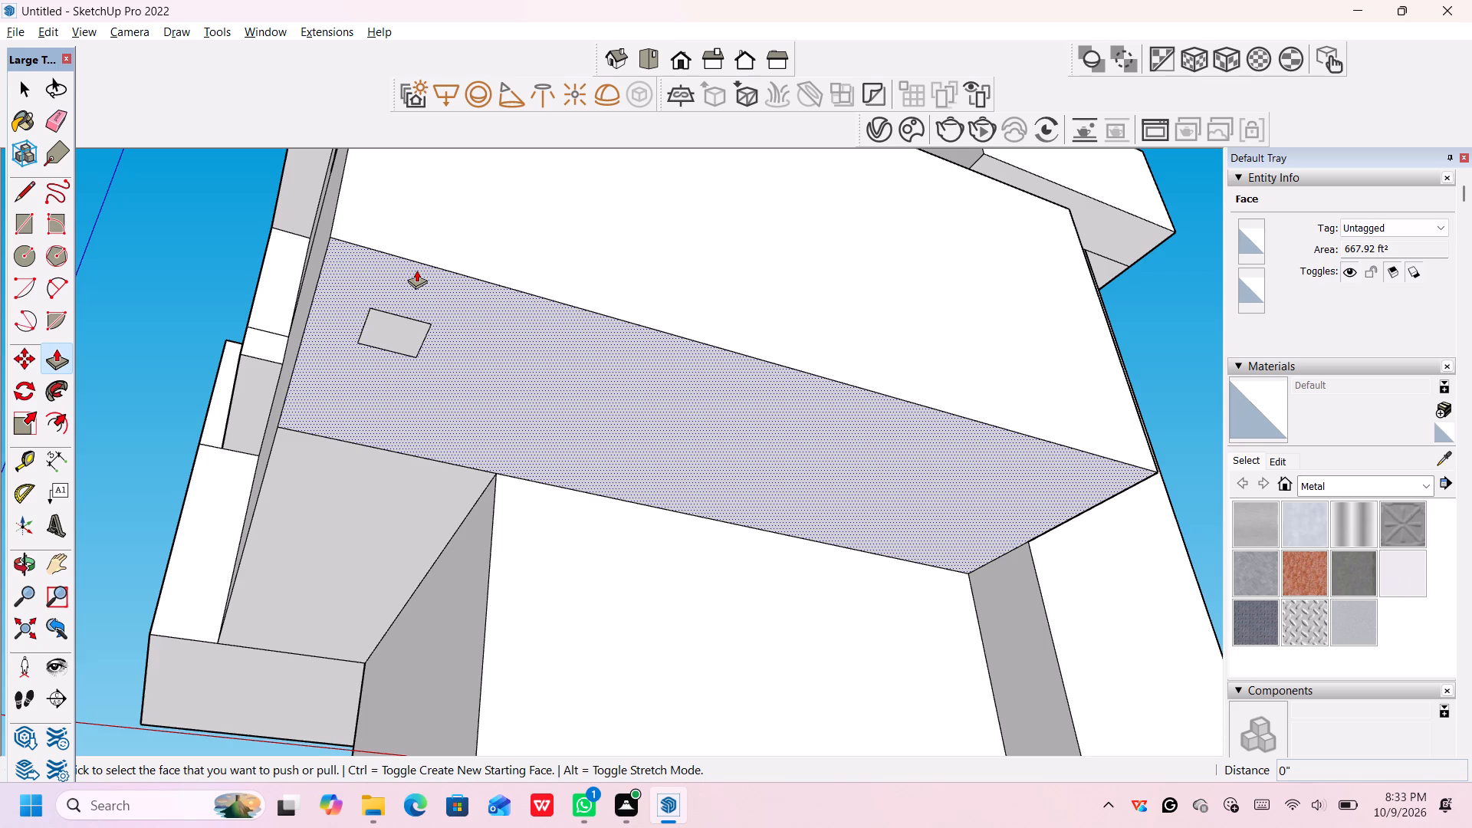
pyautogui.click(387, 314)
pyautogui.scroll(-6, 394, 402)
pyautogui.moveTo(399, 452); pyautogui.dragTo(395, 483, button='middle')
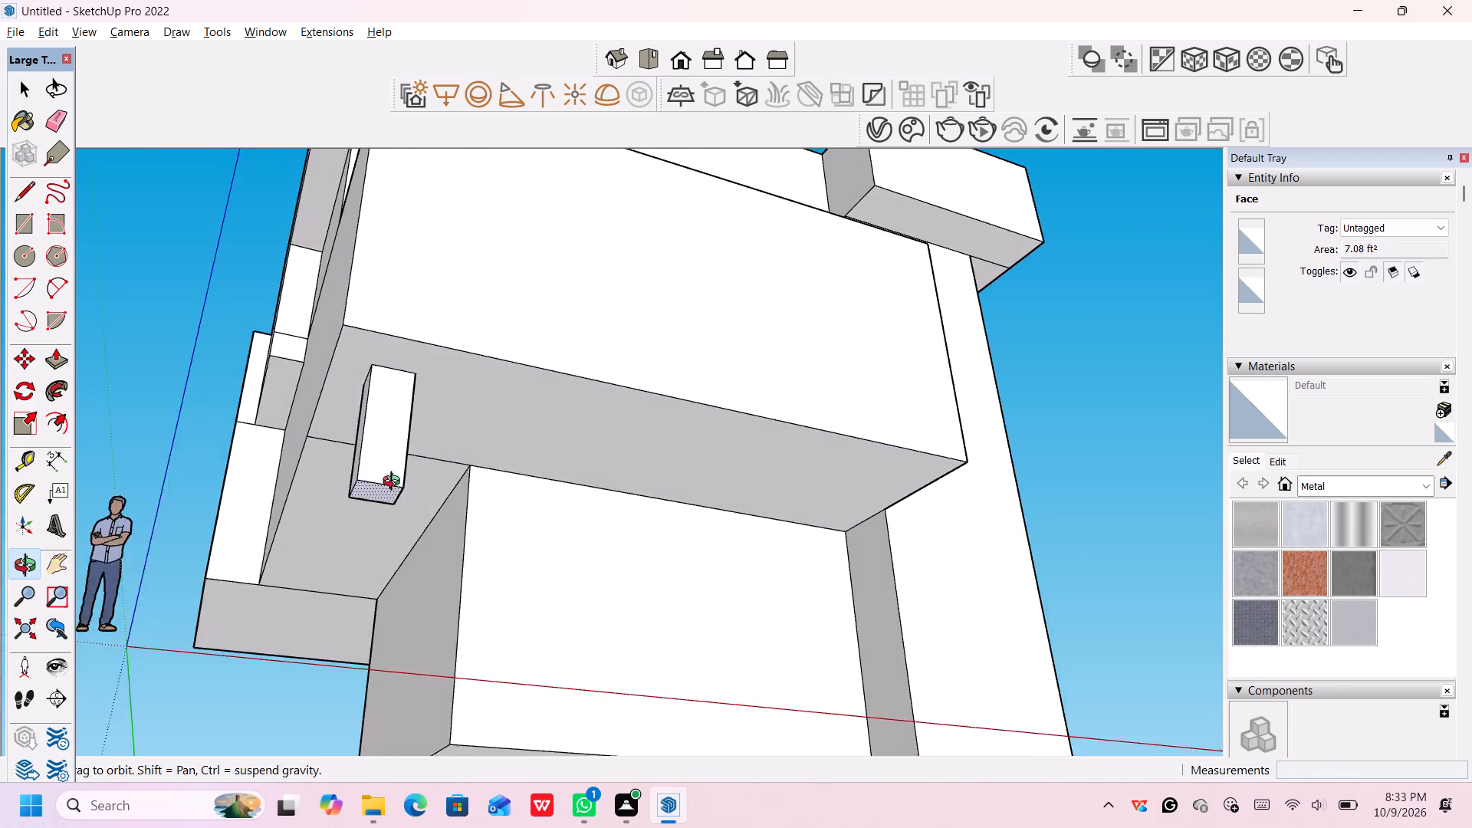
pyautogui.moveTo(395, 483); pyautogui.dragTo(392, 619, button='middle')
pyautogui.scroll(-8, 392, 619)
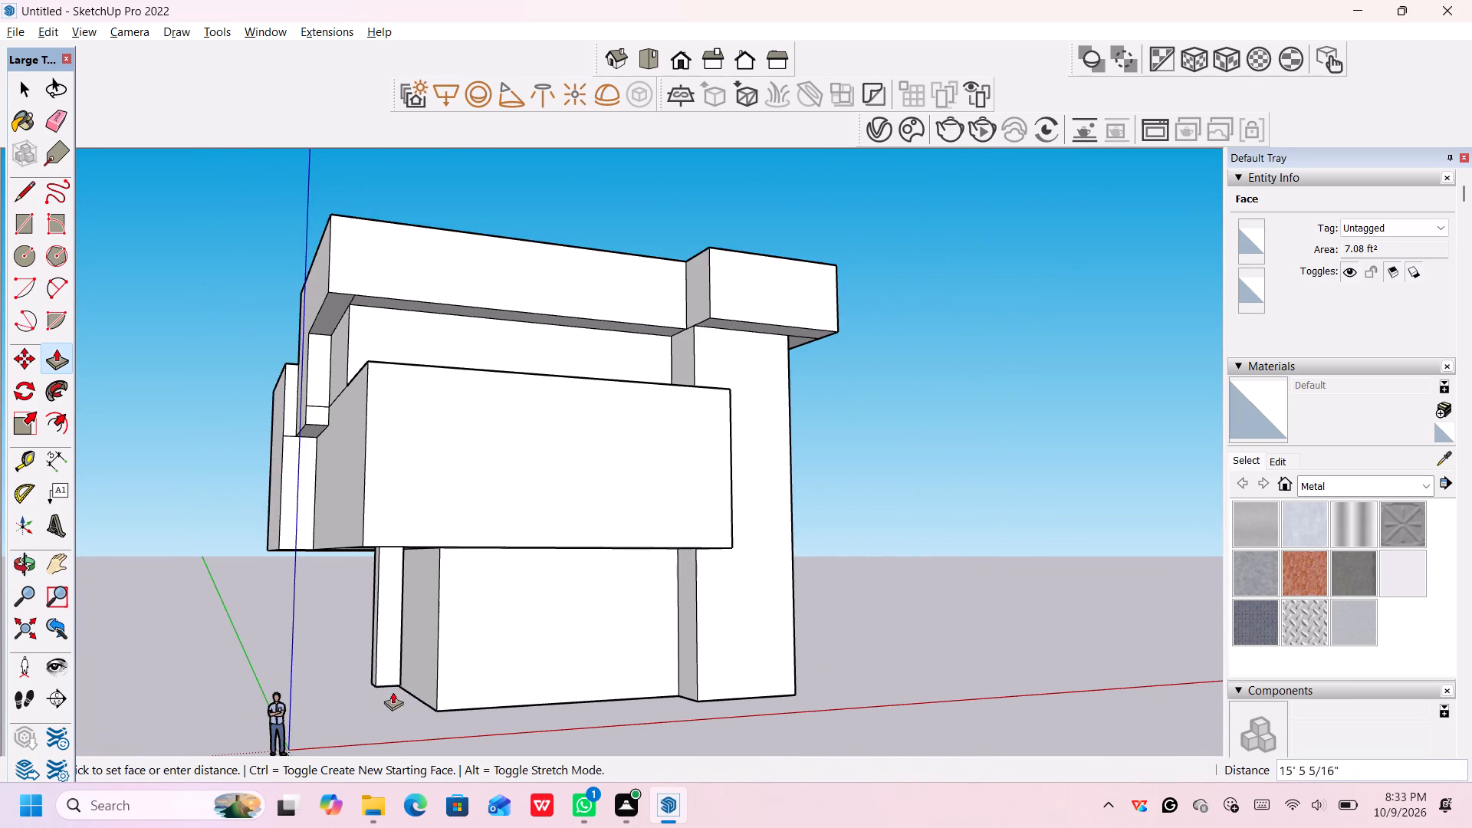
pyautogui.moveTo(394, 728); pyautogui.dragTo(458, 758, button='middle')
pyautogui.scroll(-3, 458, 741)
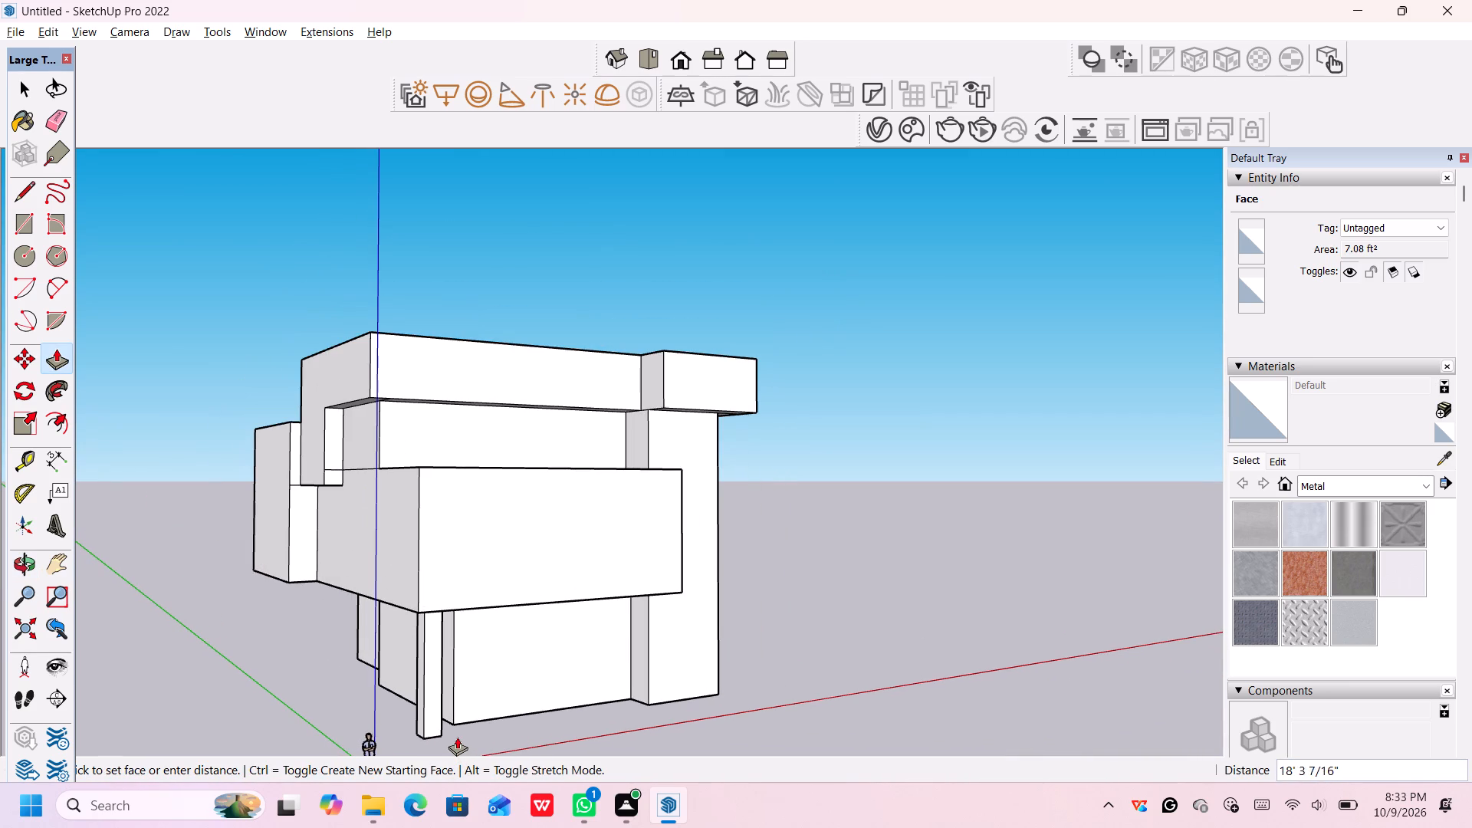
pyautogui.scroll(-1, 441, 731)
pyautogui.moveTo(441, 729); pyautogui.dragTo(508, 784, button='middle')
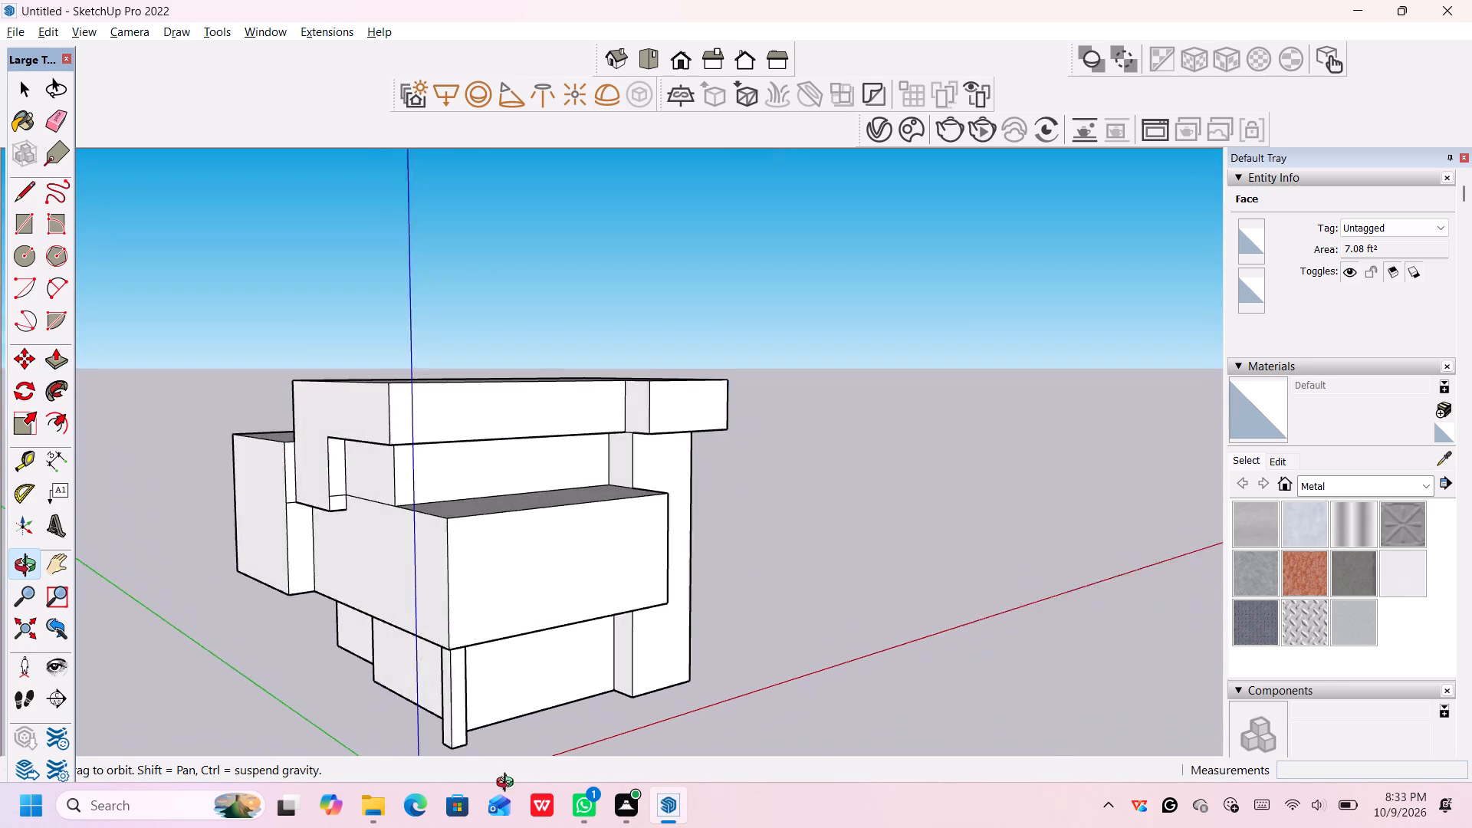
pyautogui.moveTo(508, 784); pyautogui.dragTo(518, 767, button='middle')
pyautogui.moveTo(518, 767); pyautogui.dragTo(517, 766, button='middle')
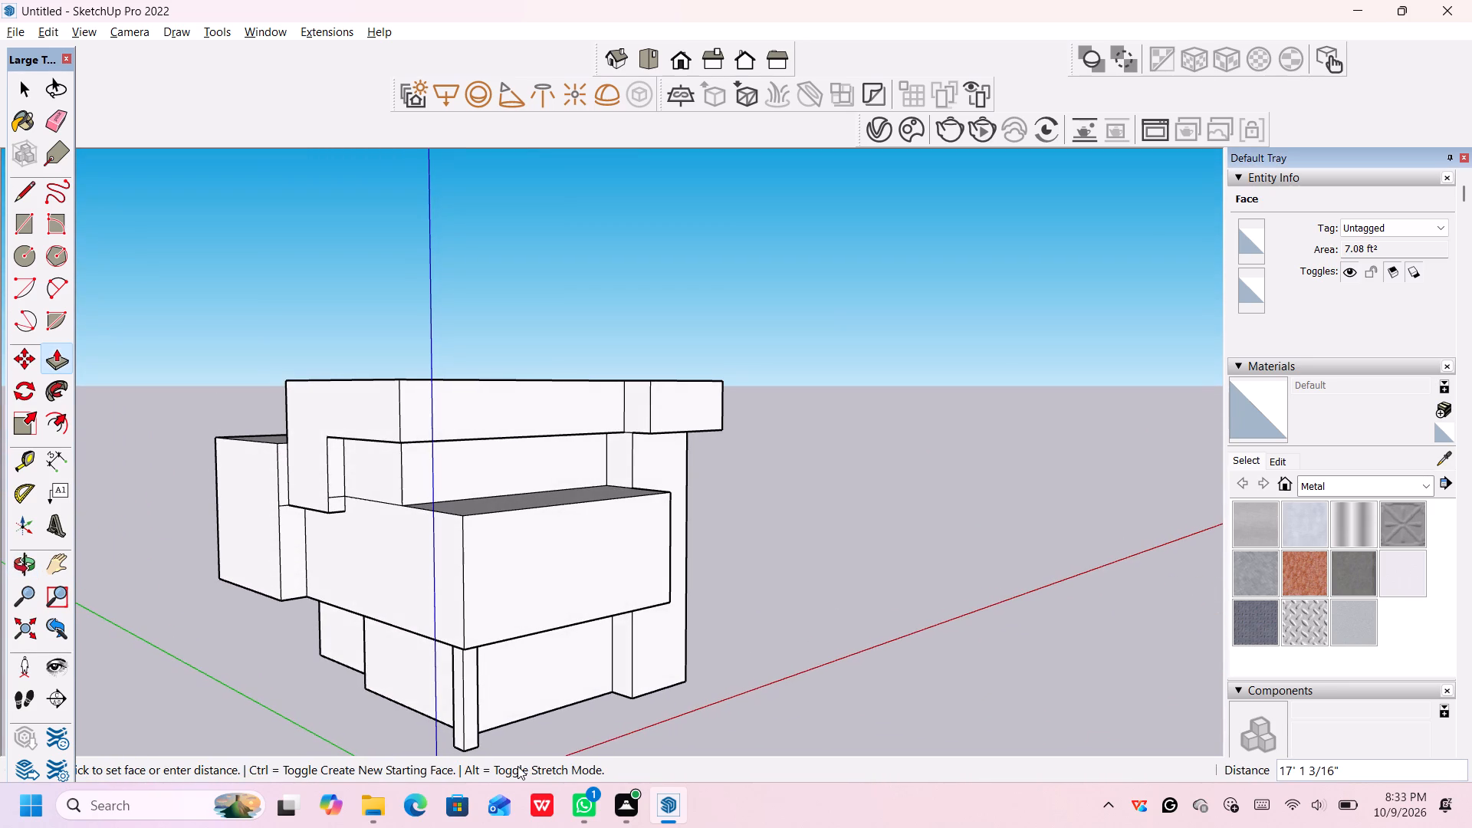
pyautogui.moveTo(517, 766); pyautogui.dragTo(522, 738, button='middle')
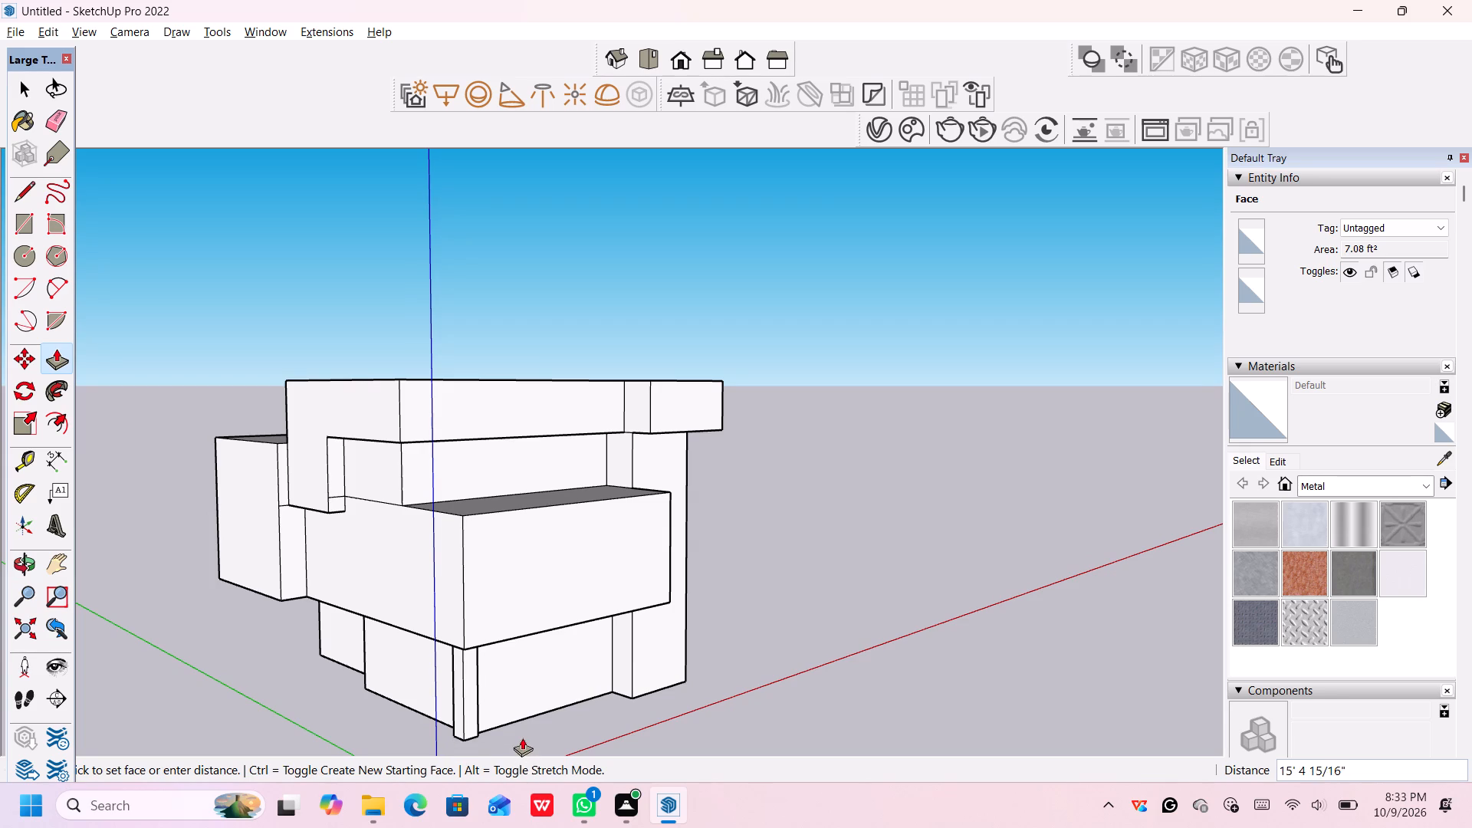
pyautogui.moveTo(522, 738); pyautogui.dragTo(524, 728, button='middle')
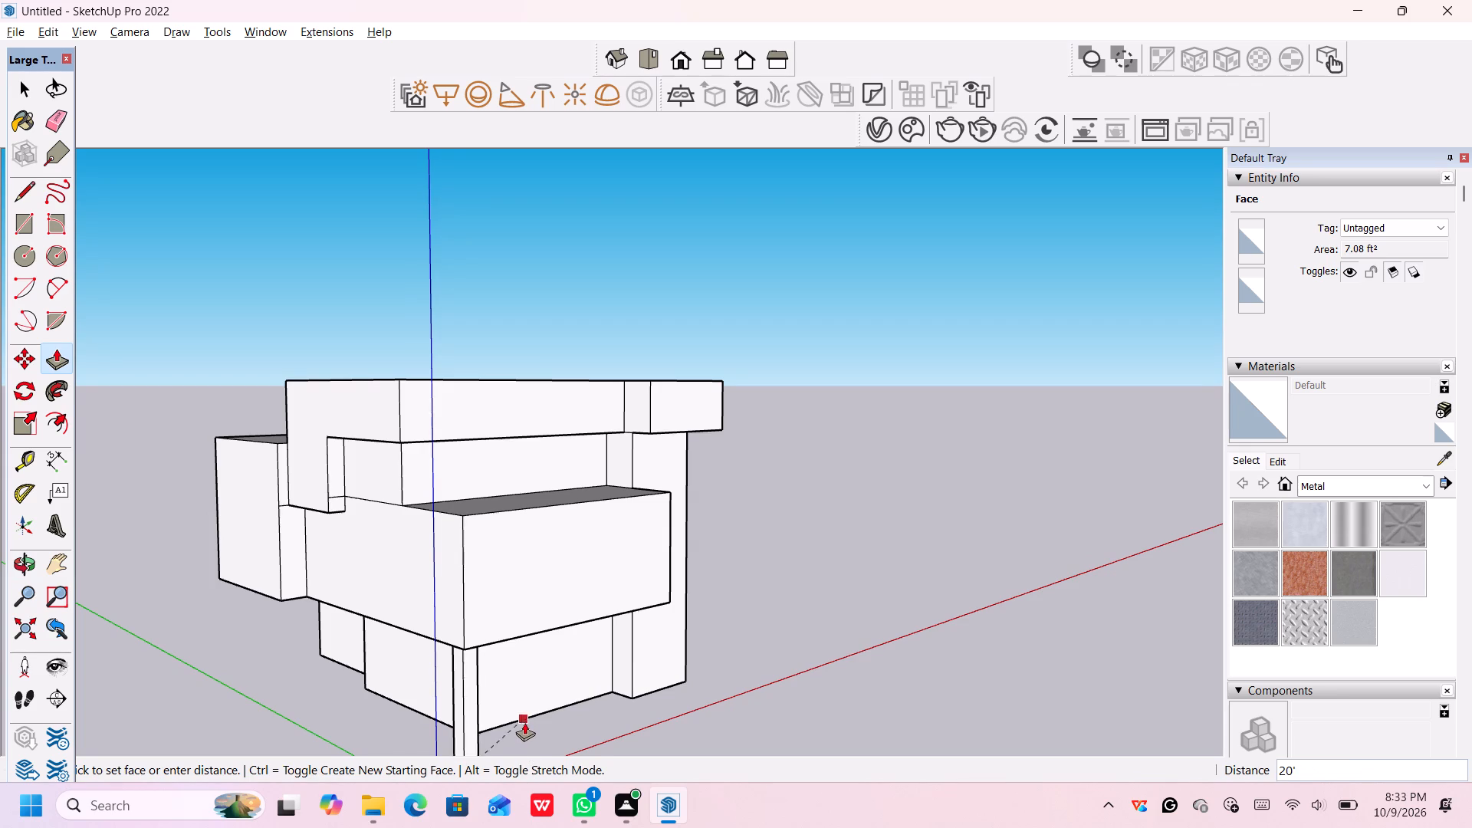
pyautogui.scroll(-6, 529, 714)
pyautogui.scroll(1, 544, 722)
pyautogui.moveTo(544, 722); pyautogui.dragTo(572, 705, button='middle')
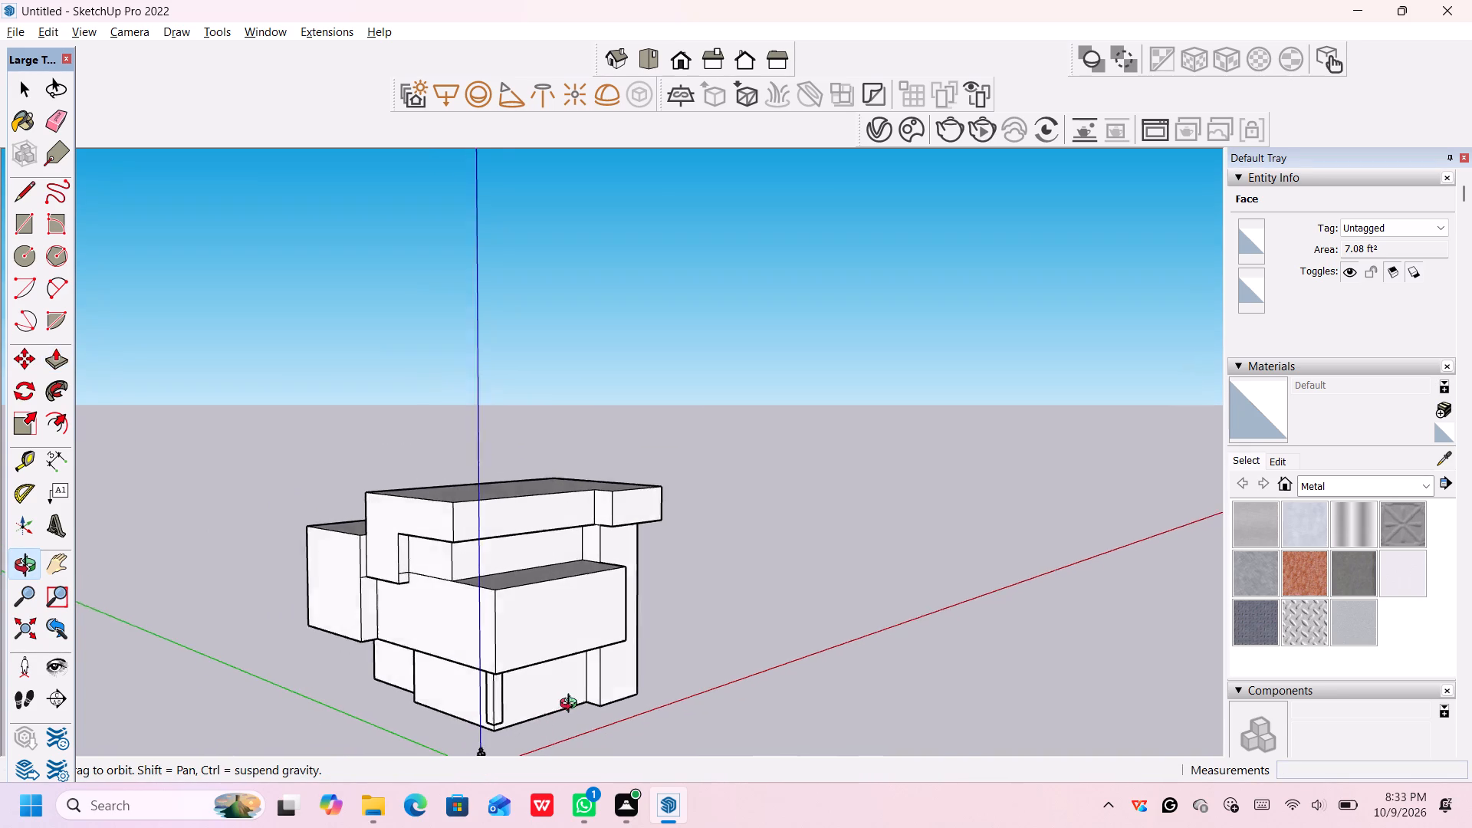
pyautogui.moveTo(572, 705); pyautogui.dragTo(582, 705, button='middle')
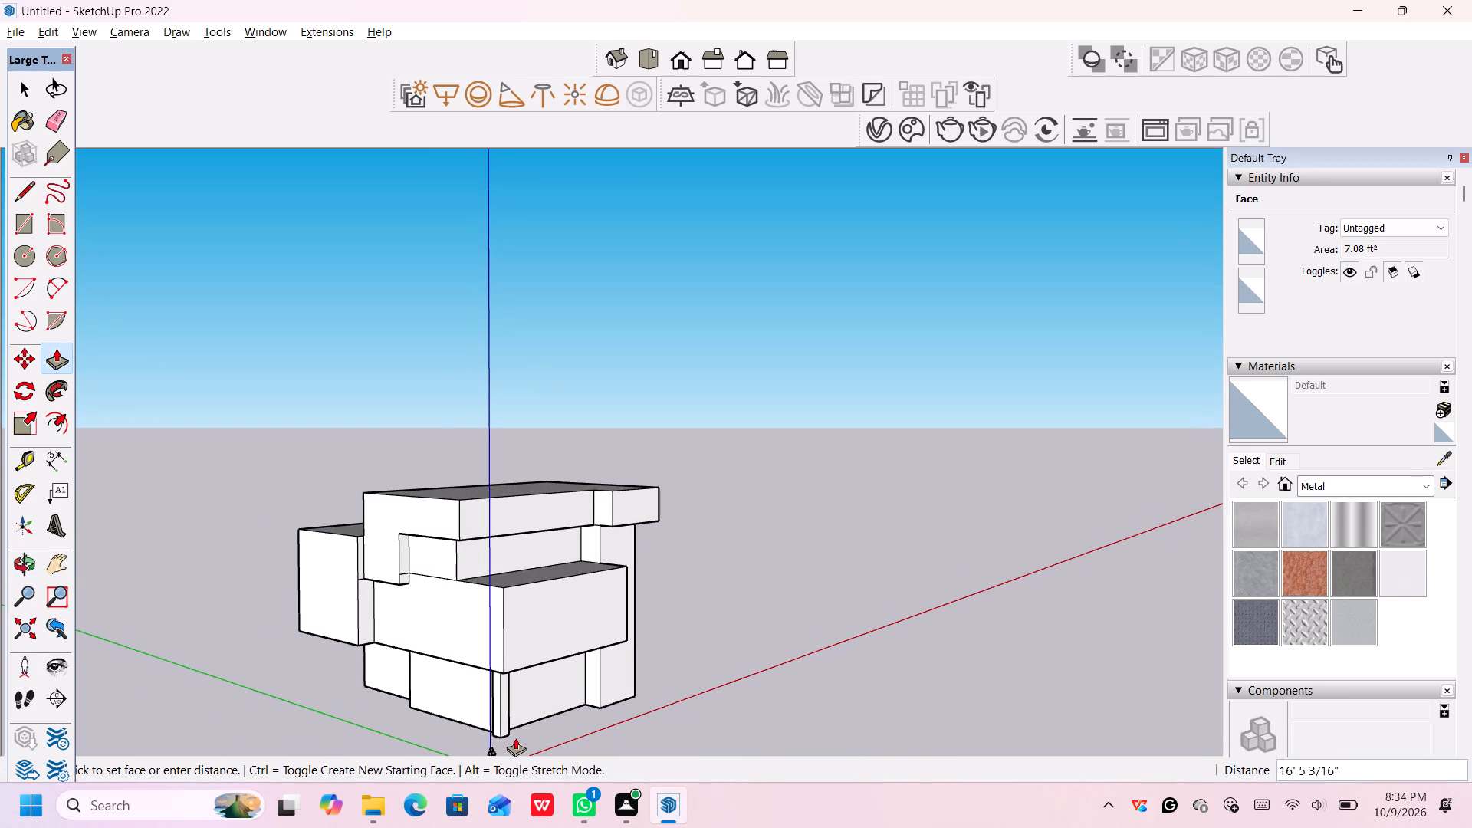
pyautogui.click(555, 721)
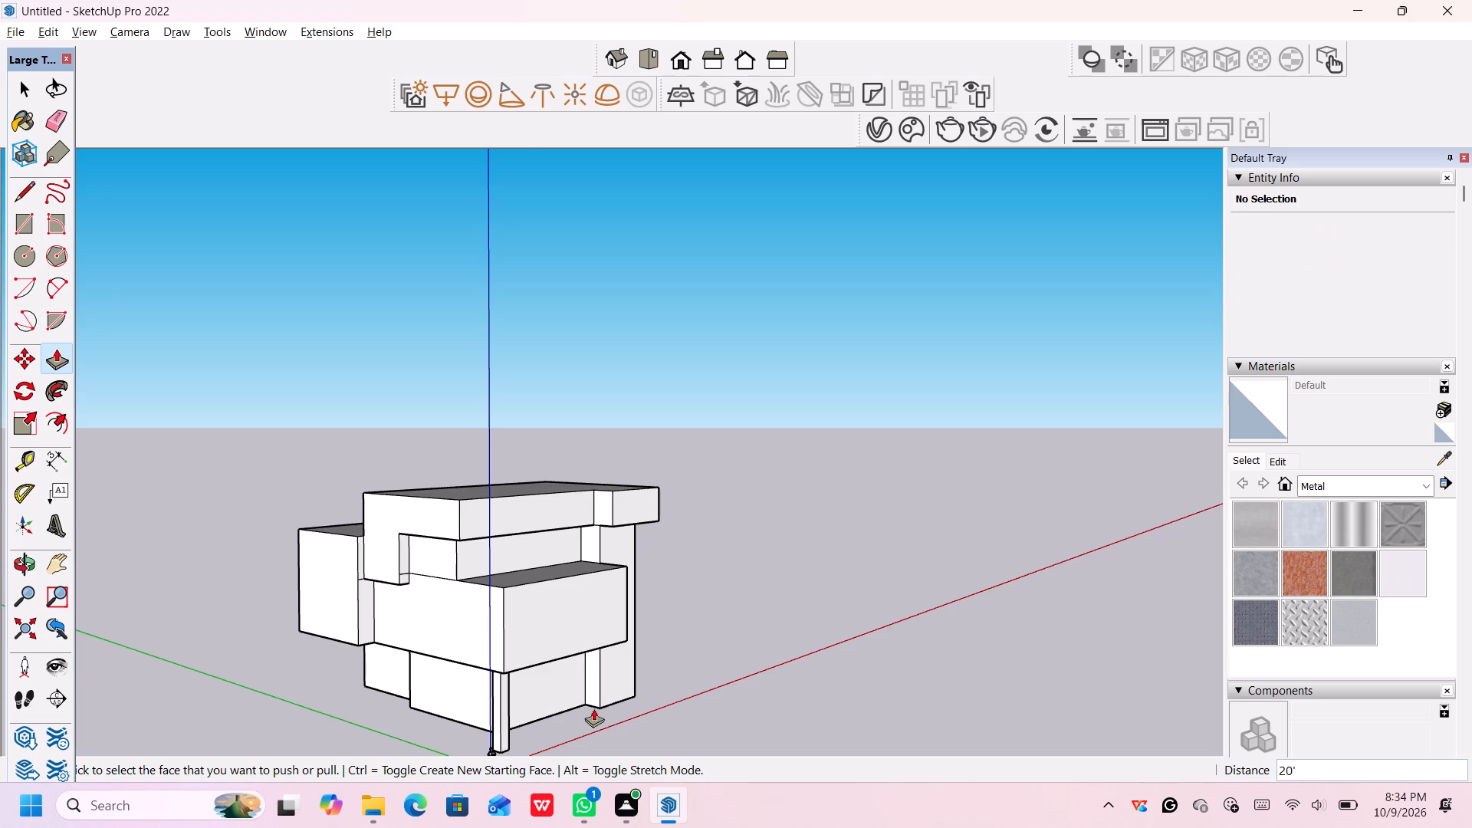
# Examine the porch column's proportions and base against the building from the front corner and from below.
pyautogui.scroll(-5, 593, 708)
pyautogui.moveTo(593, 708); pyautogui.dragTo(695, 685, button='middle')
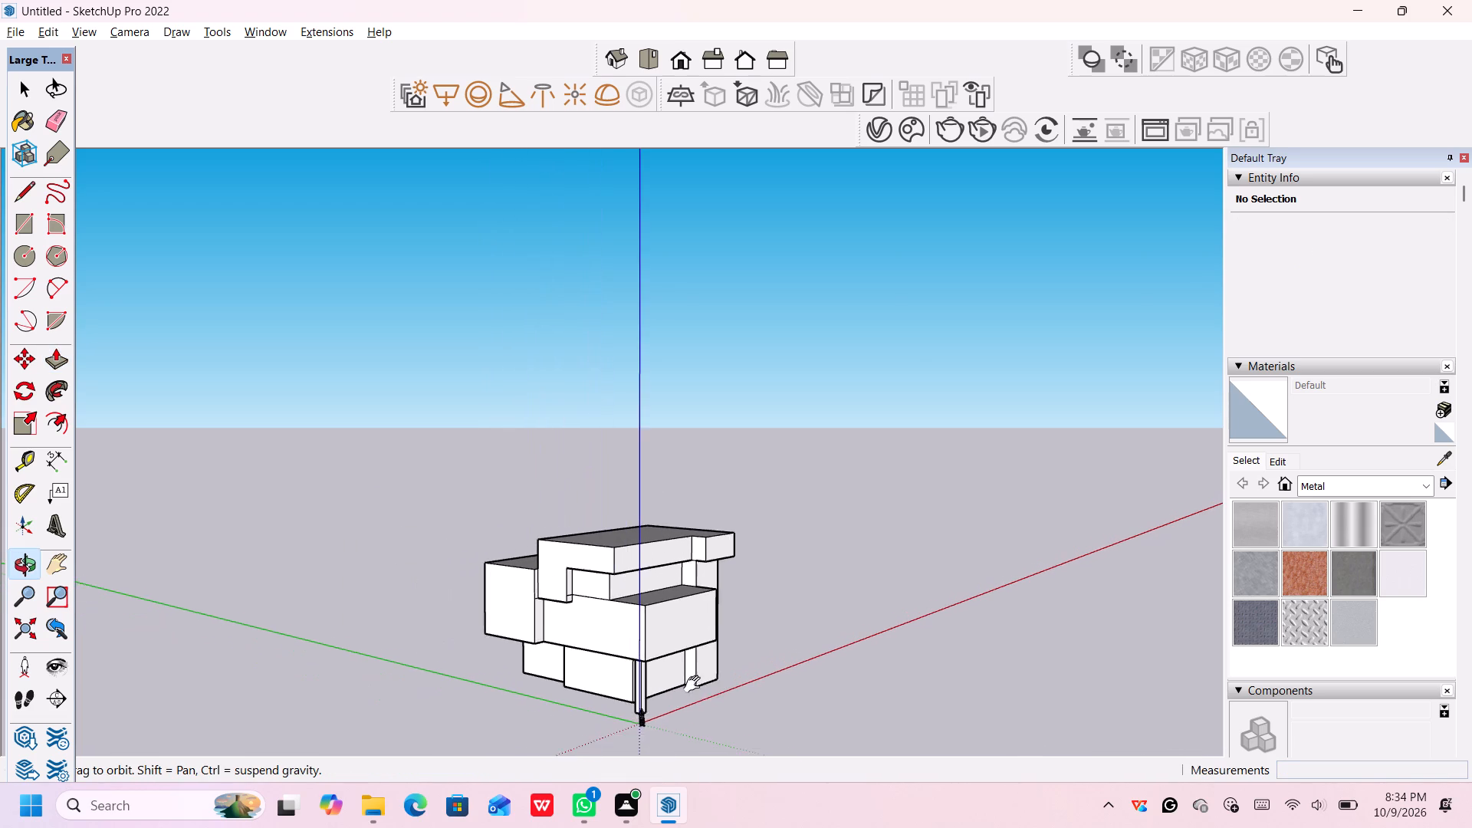
pyautogui.moveTo(695, 685); pyautogui.dragTo(699, 681, button='middle')
pyautogui.scroll(7, 659, 672)
pyautogui.middleClick(700, 706)
pyautogui.scroll(2, 697, 701)
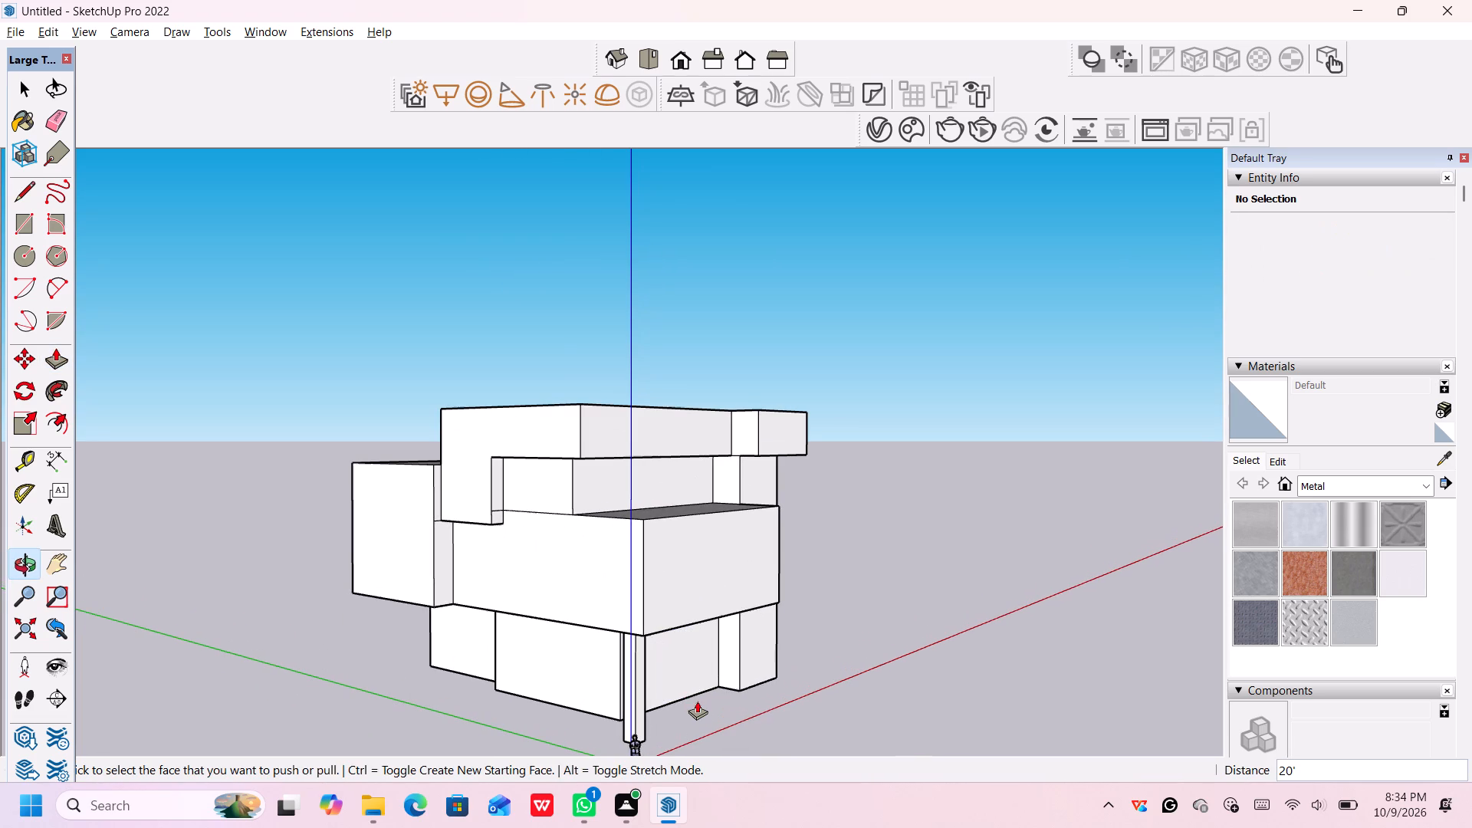
pyautogui.press('Escape')
pyautogui.scroll(1, 695, 705)
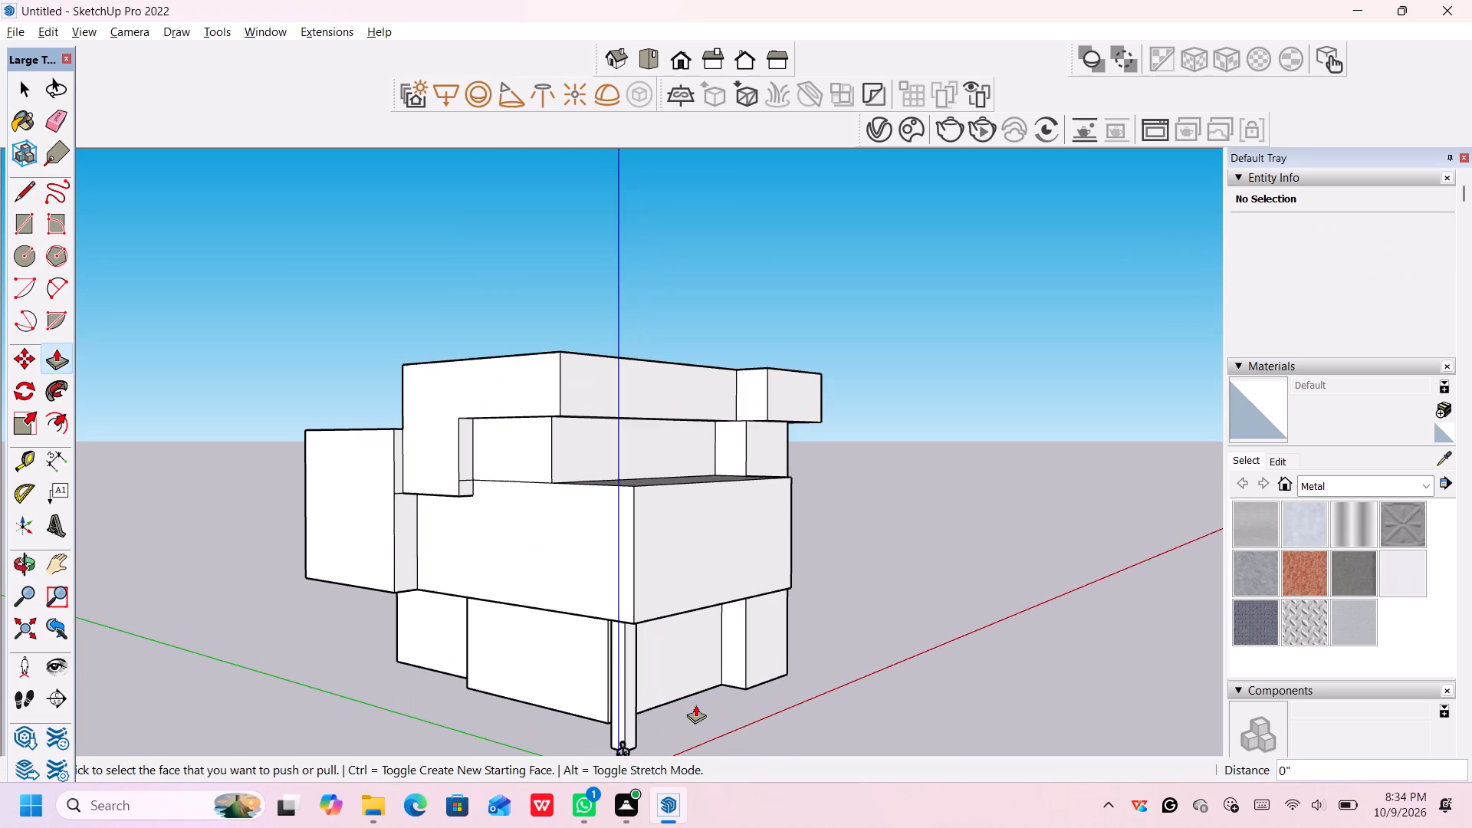
pyautogui.press('space')
pyautogui.scroll(-5, 695, 705)
pyautogui.moveTo(692, 714); pyautogui.dragTo(569, 733, button='middle')
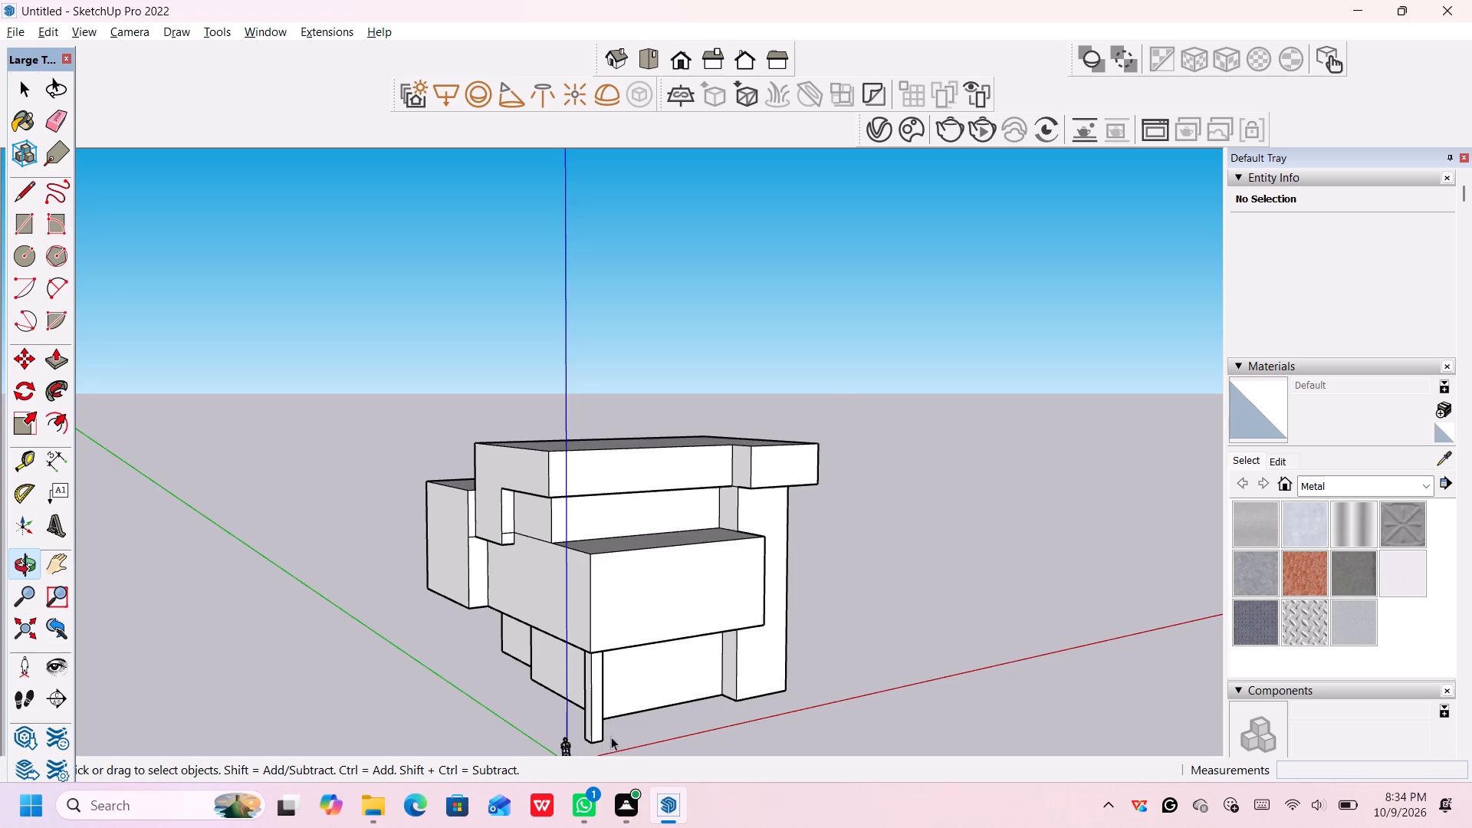
pyautogui.scroll(2, 613, 734)
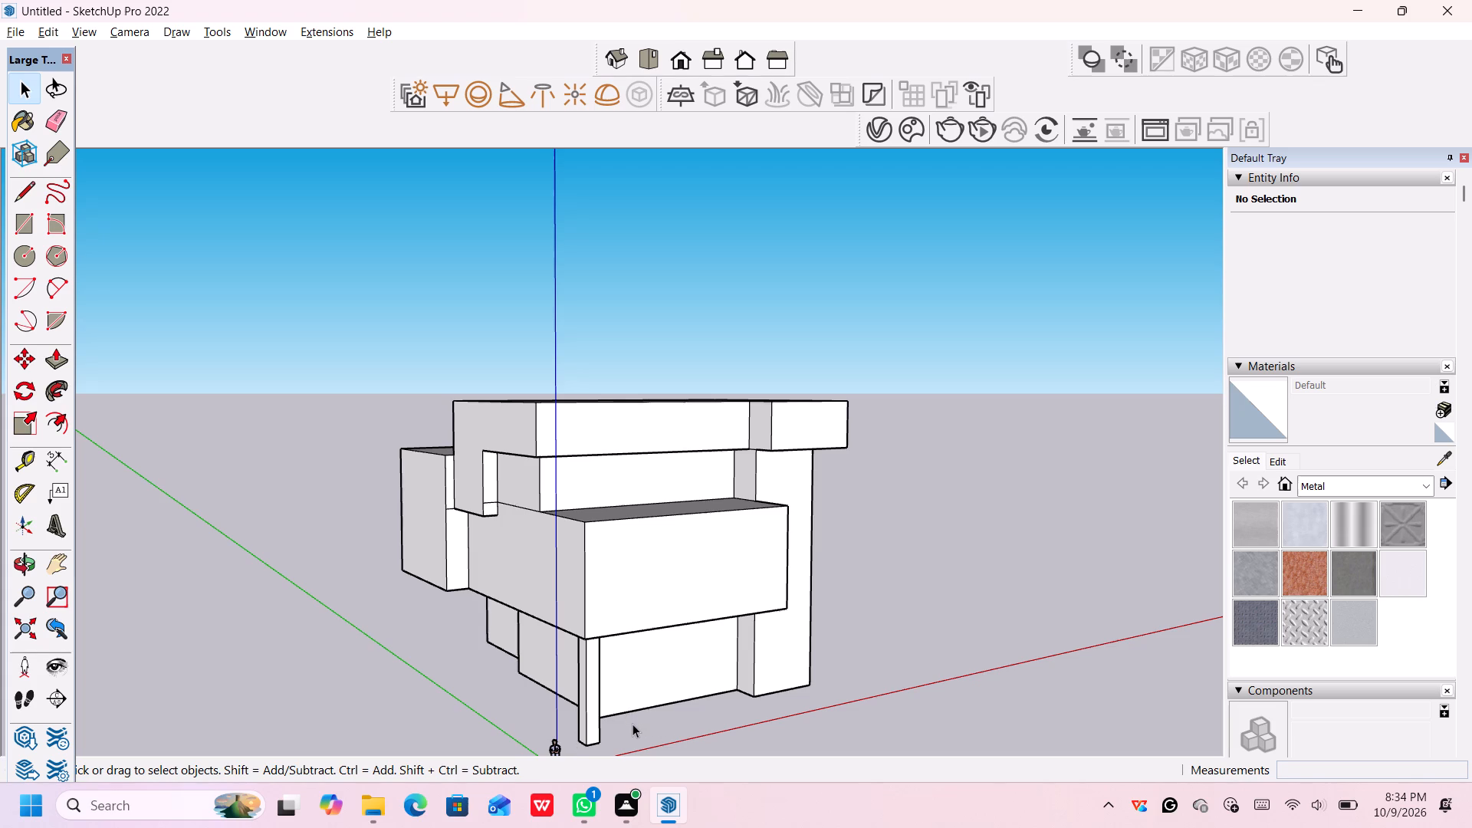
pyautogui.scroll(-2, 632, 724)
pyautogui.moveTo(632, 724); pyautogui.dragTo(630, 724, button='middle')
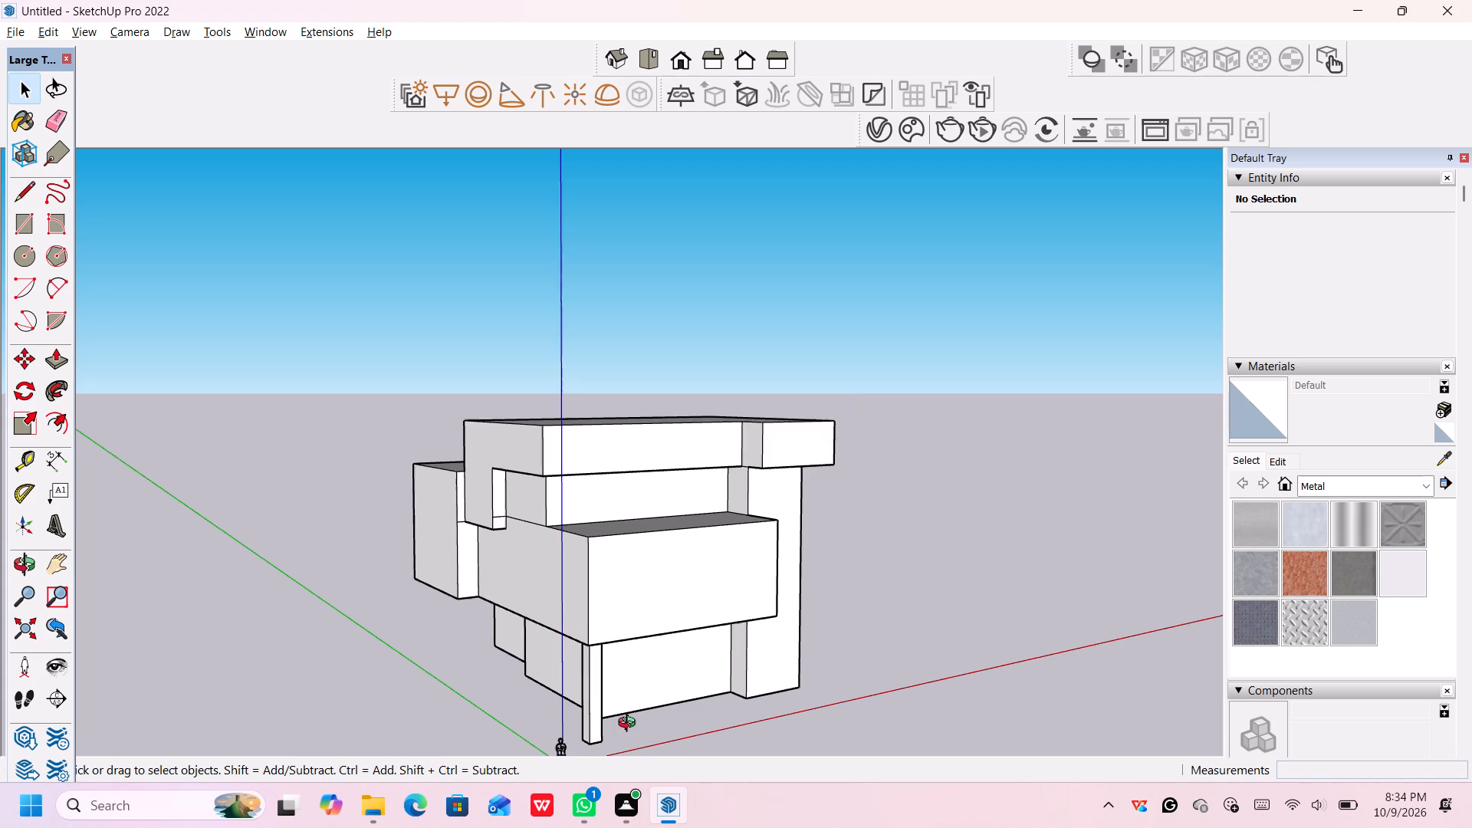
pyautogui.moveTo(630, 724); pyautogui.dragTo(639, 617, button='middle')
pyautogui.scroll(8, 613, 678)
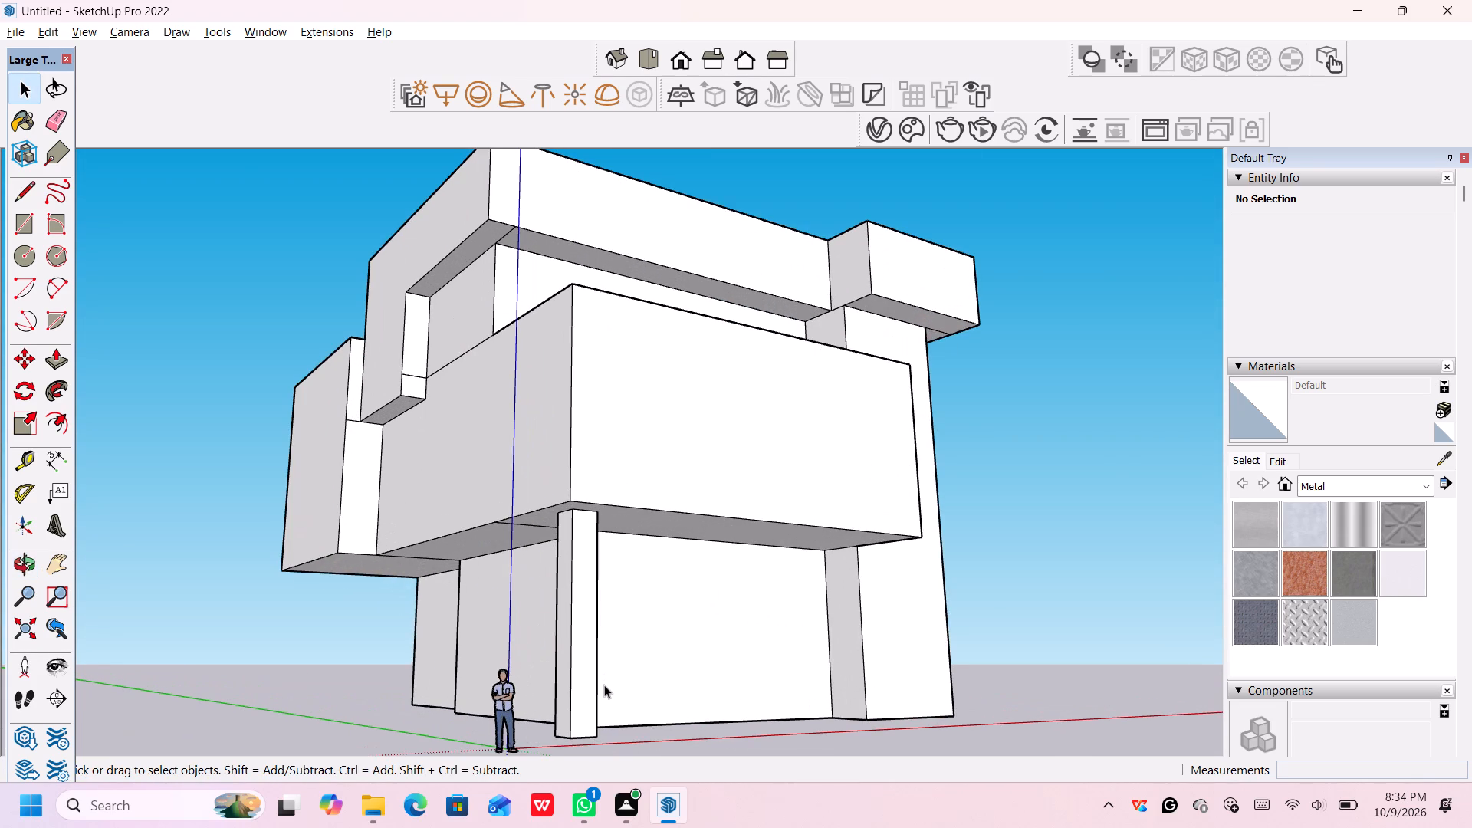
pyautogui.moveTo(652, 712); pyautogui.dragTo(682, 554, button='middle')
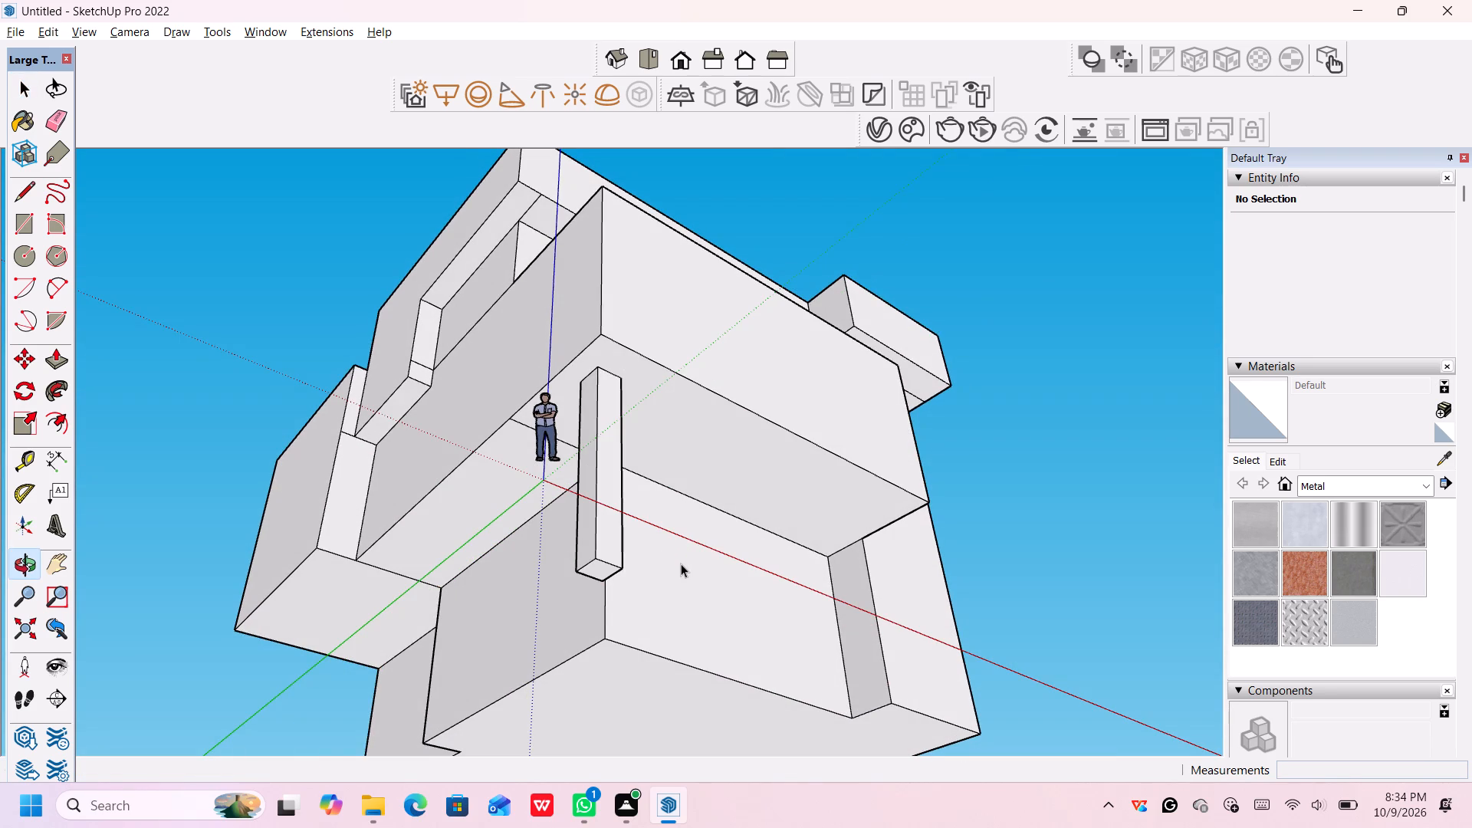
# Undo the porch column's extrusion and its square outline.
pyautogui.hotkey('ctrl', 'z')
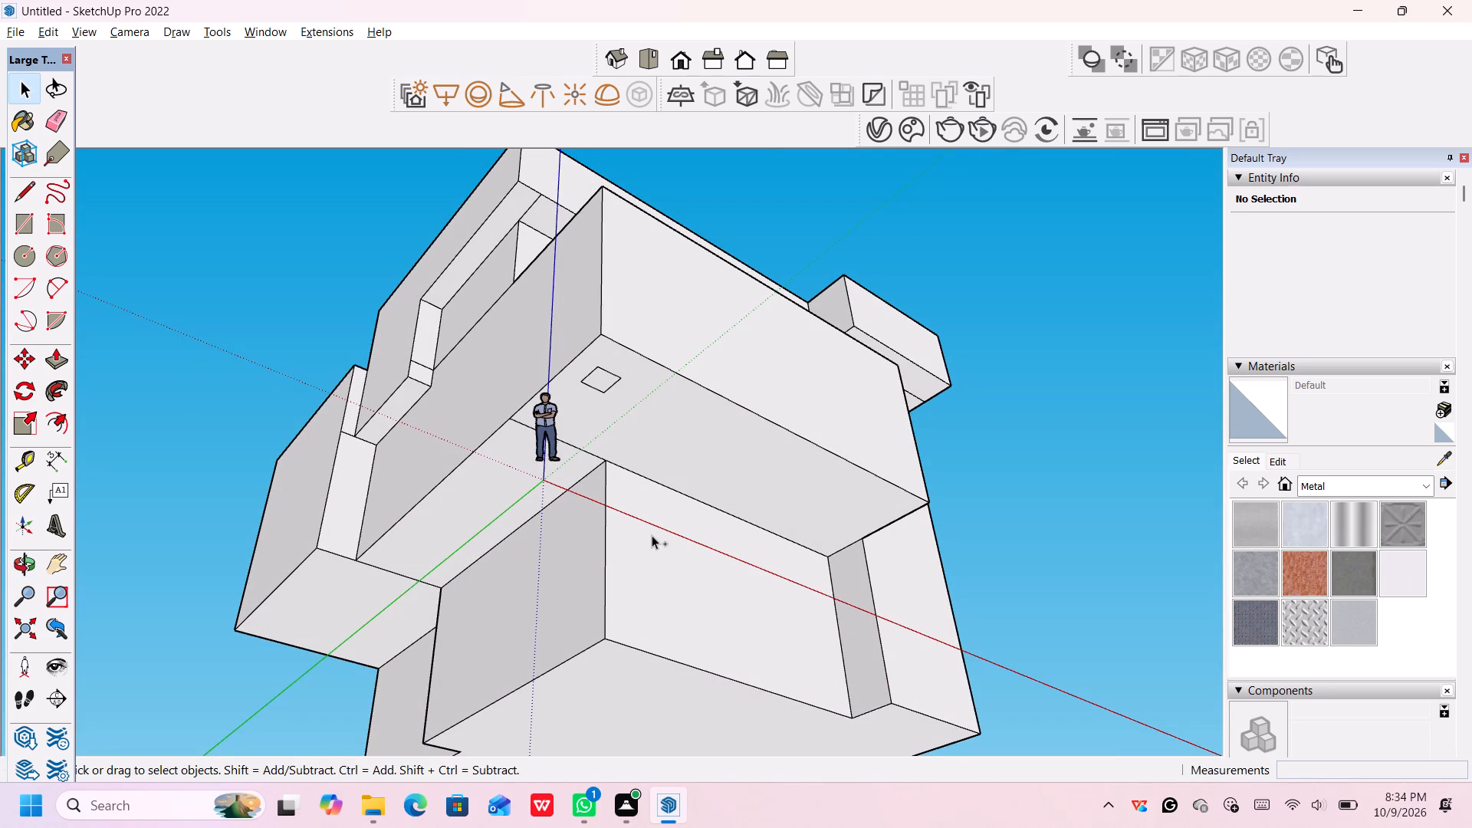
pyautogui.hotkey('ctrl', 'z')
# Draw a square about 3' 4" by 3' 4" on the overhang's underside near its outer front corner.
pyautogui.press('r')
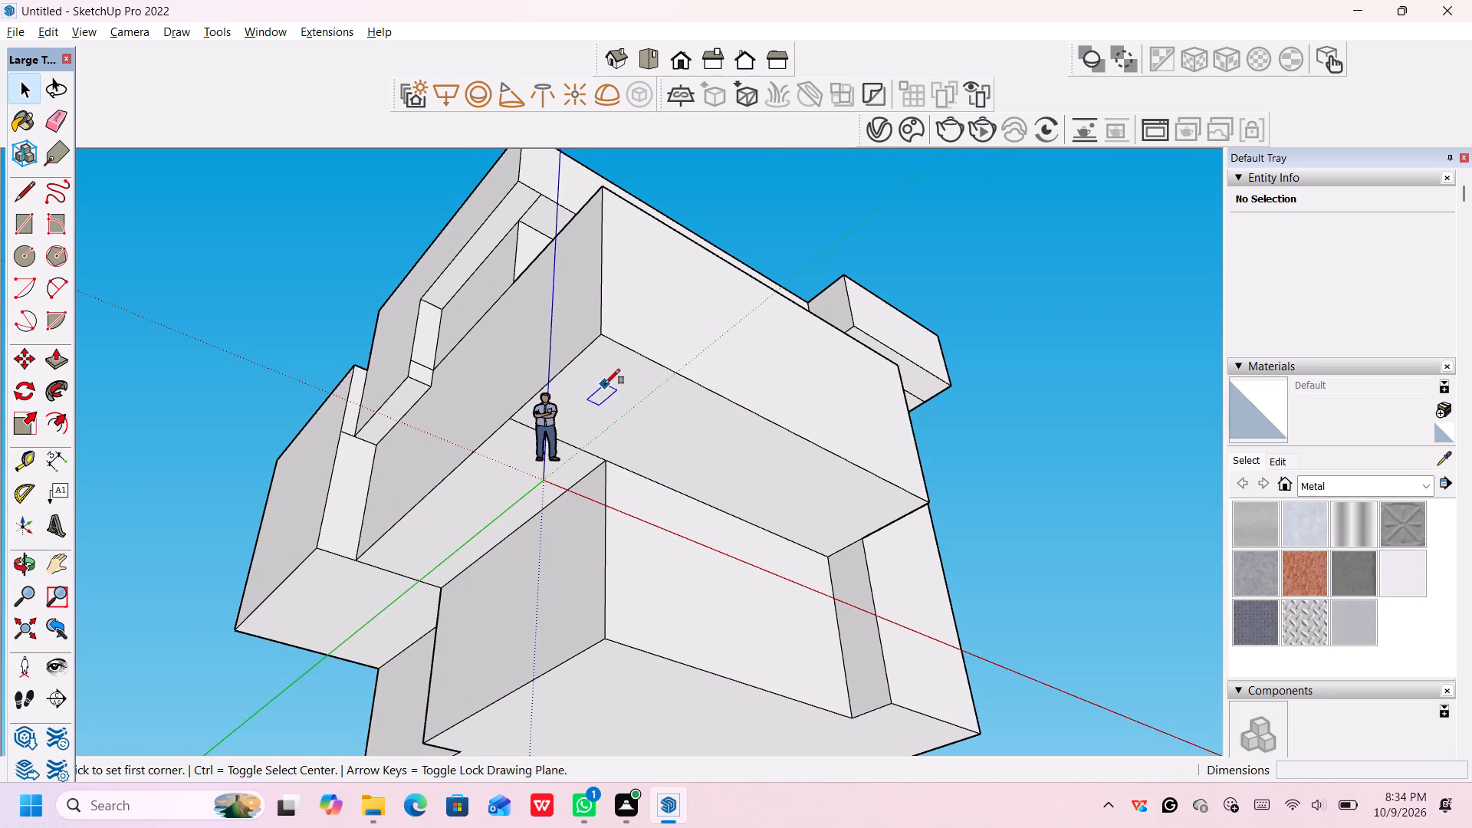
pyautogui.click(604, 372)
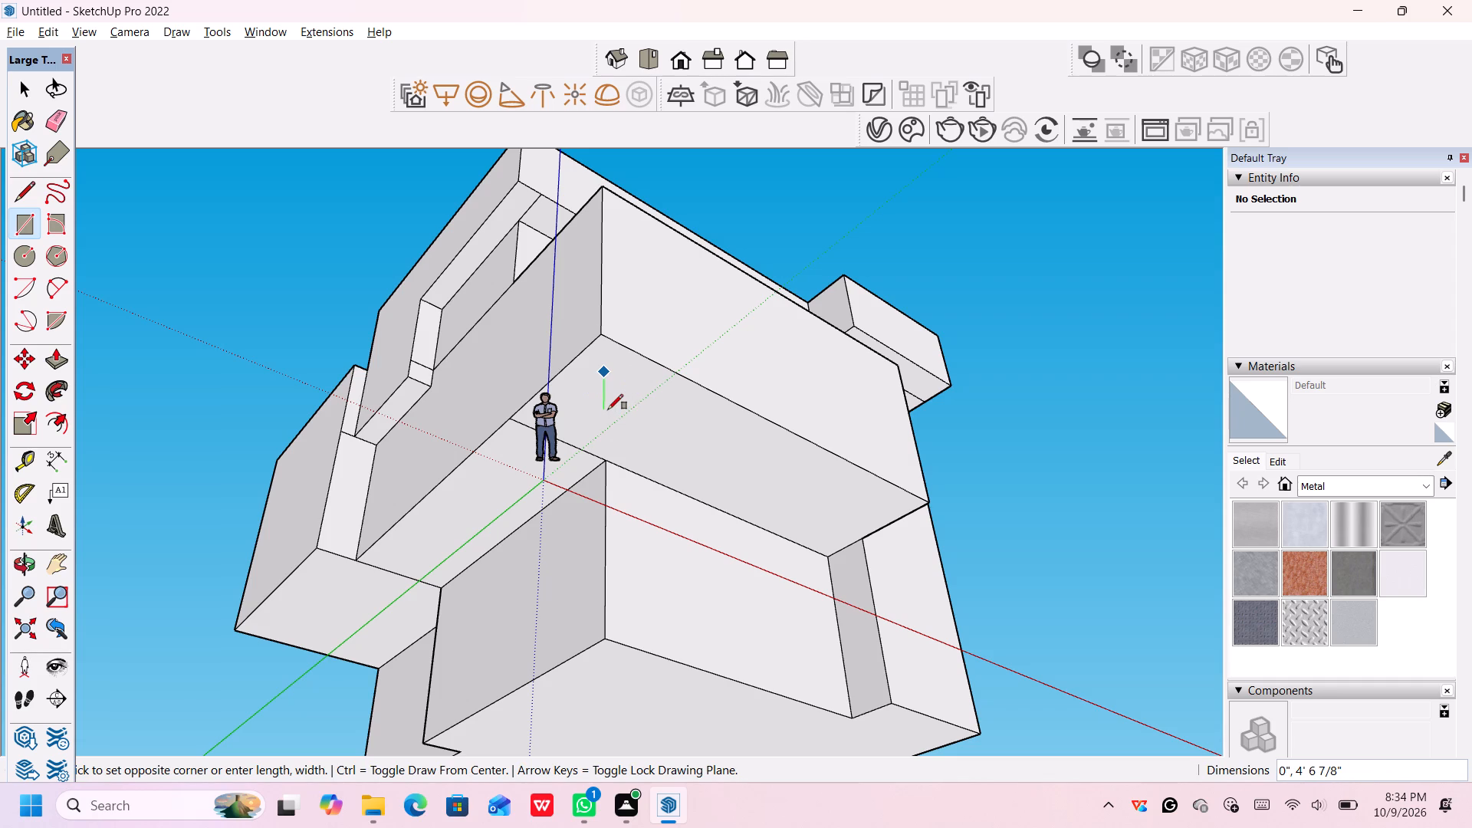
pyautogui.scroll(10, 608, 408)
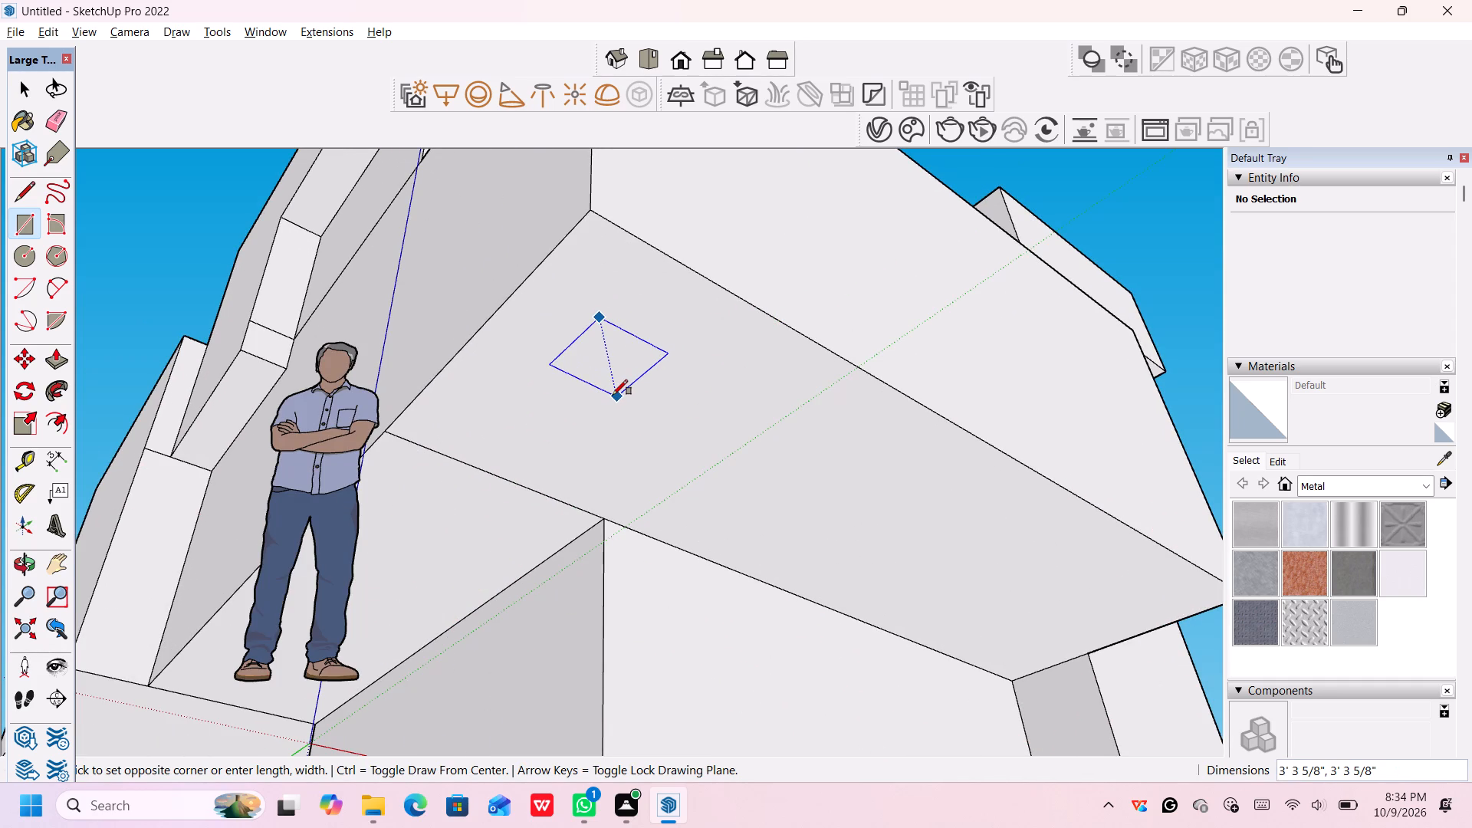
pyautogui.click(613, 396)
pyautogui.scroll(-3, 637, 419)
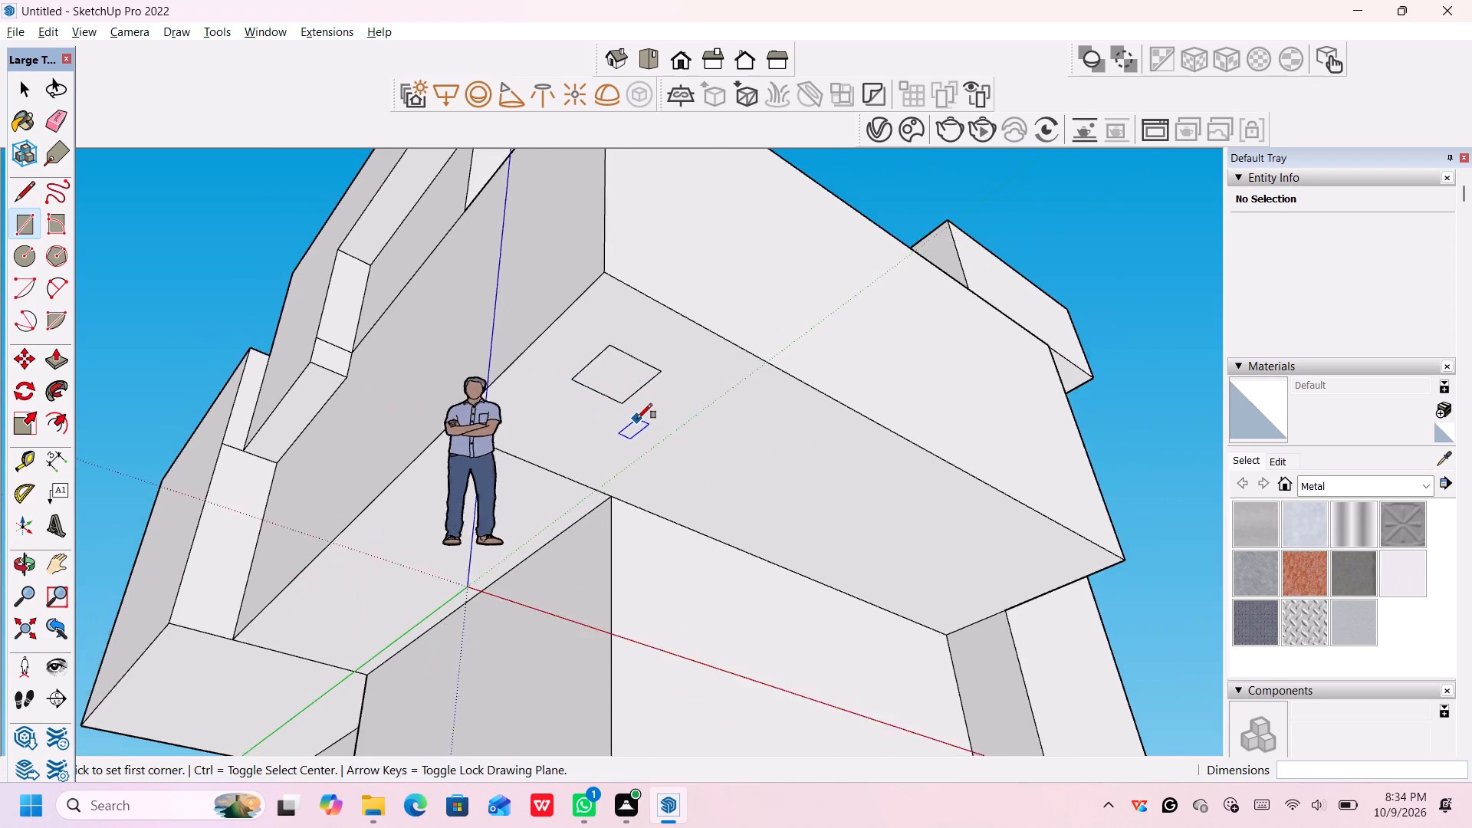
pyautogui.scroll(-2, 637, 419)
pyautogui.press('space')
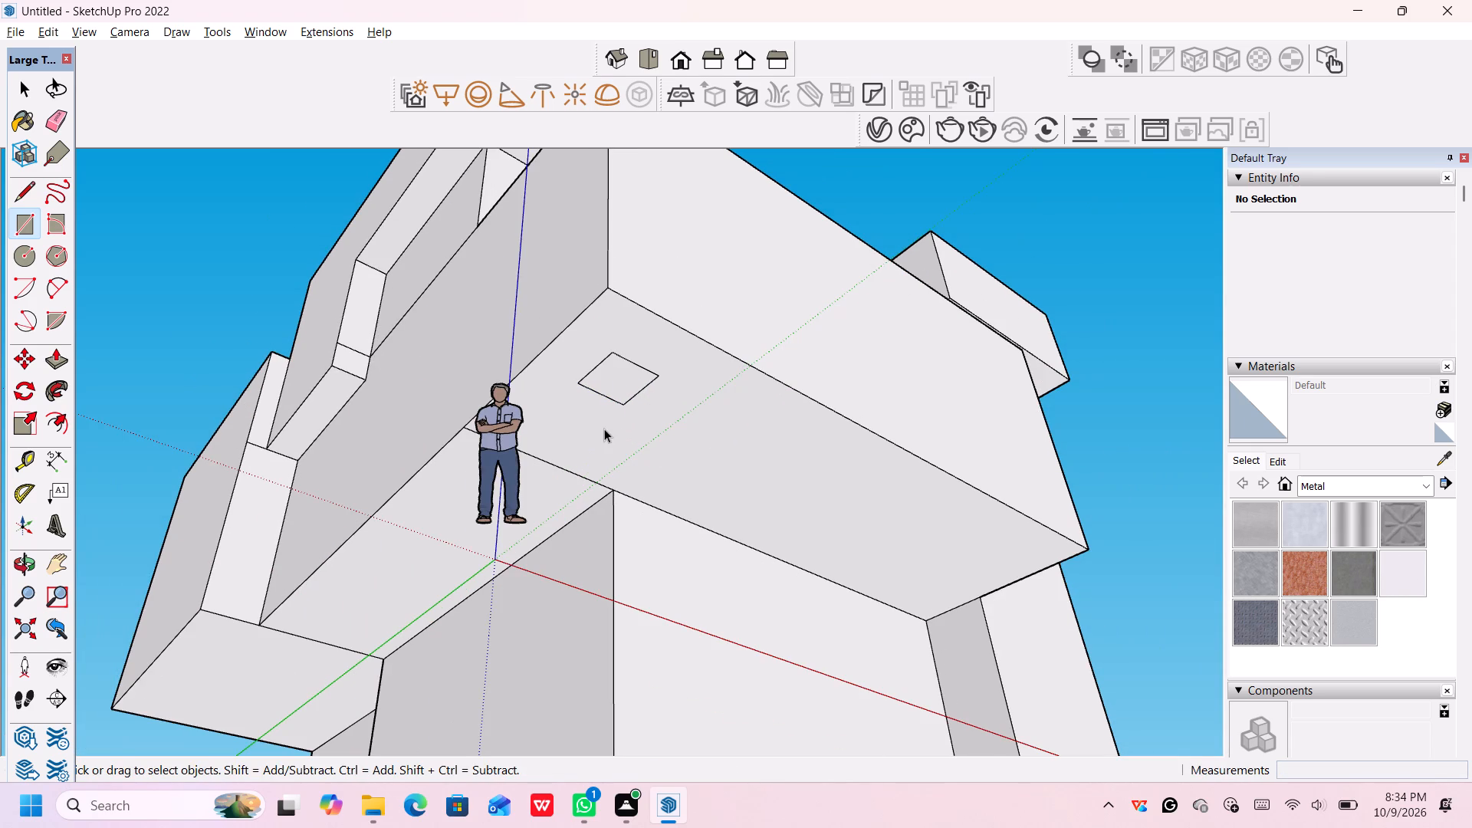
# Pull the square on the overhang's underside down 20' with Push/Pull to form the corner porch column.
pyautogui.press('p')
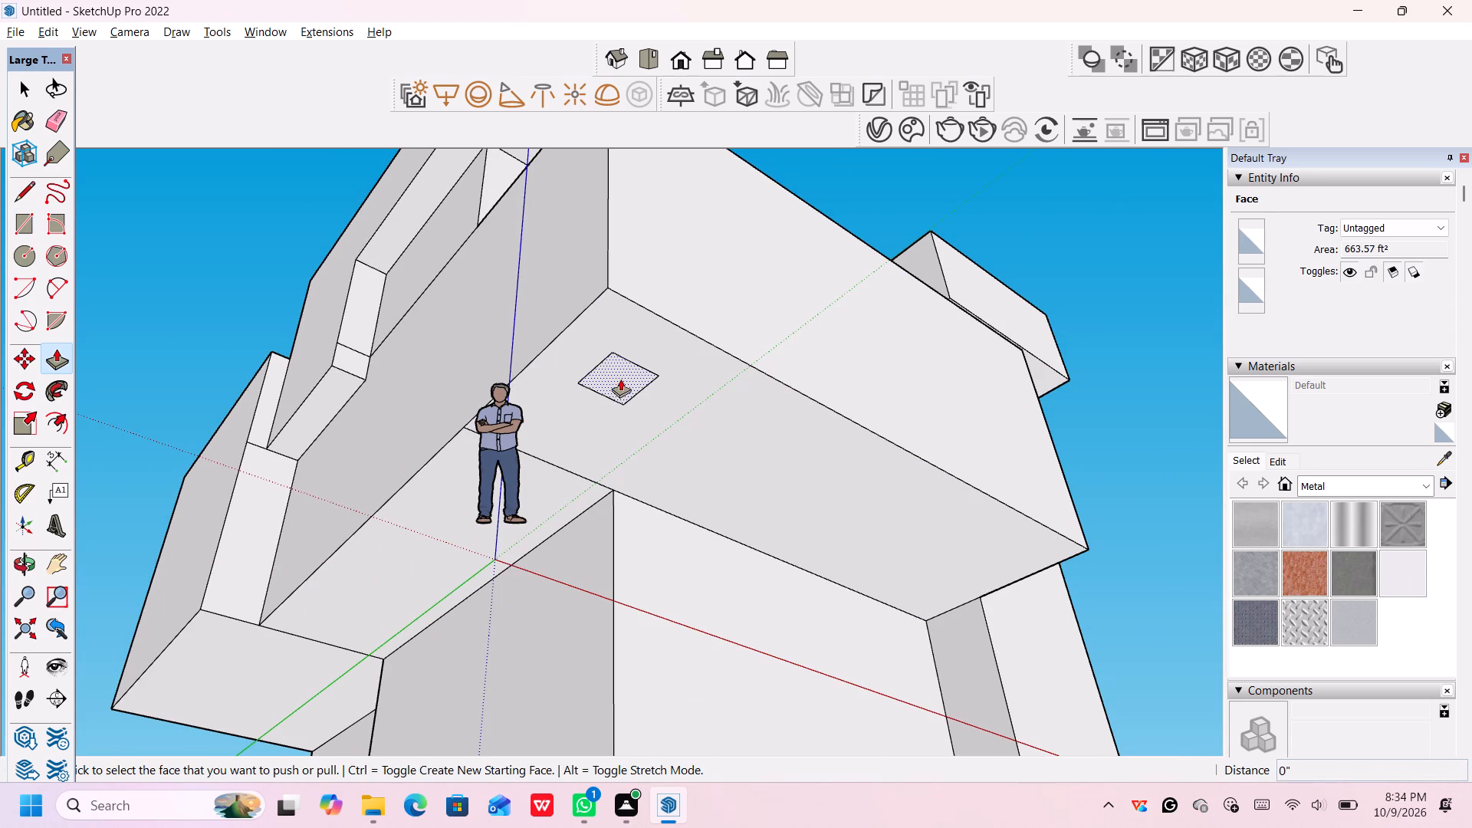
pyautogui.click(618, 369)
pyautogui.scroll(-7, 625, 512)
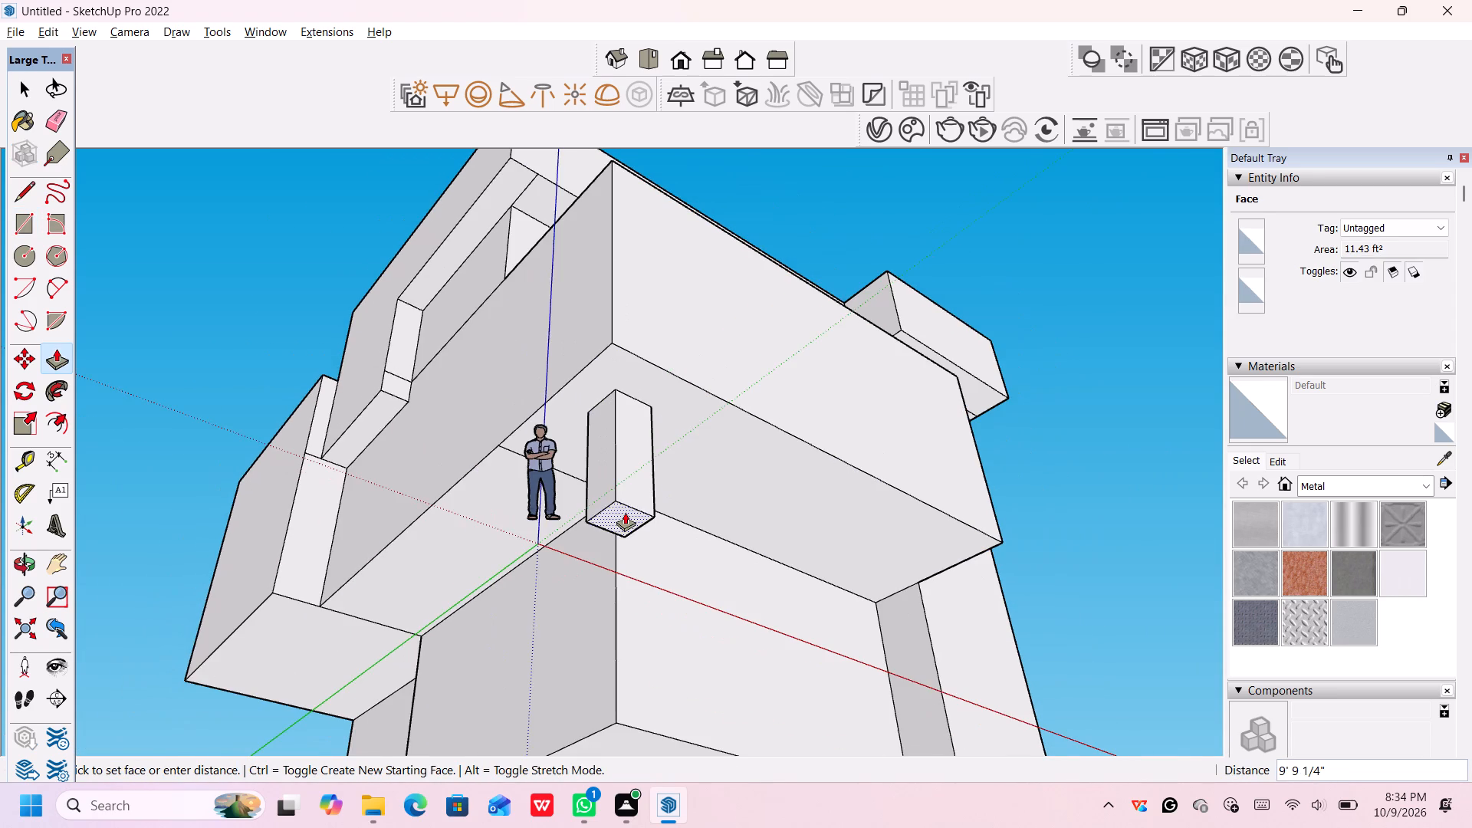
pyautogui.moveTo(624, 514); pyautogui.dragTo(626, 640, button='middle')
pyautogui.scroll(-6, 714, 638)
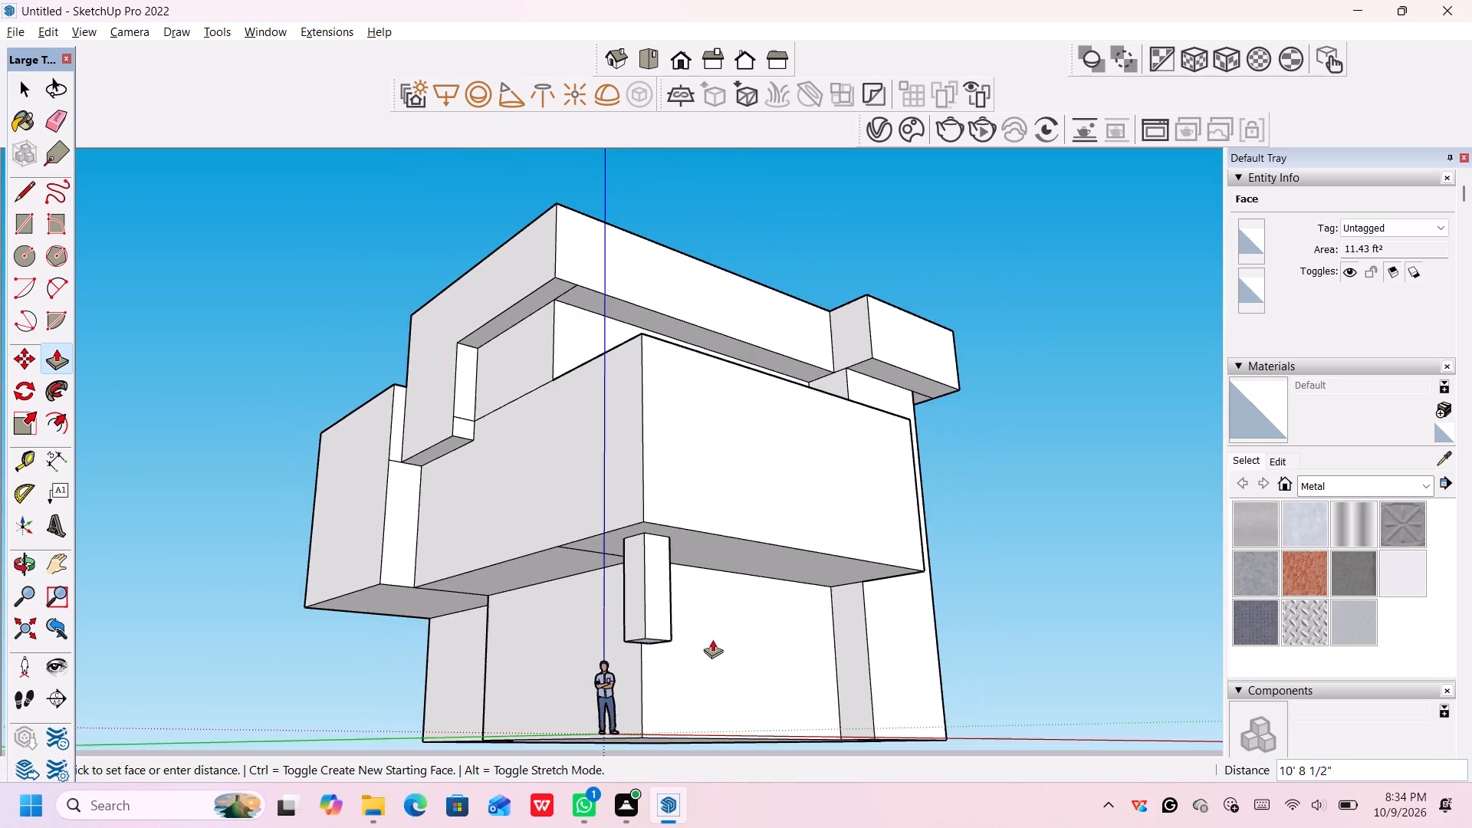
pyautogui.scroll(-4, 712, 641)
pyautogui.scroll(4, 712, 642)
pyautogui.scroll(-14, 712, 642)
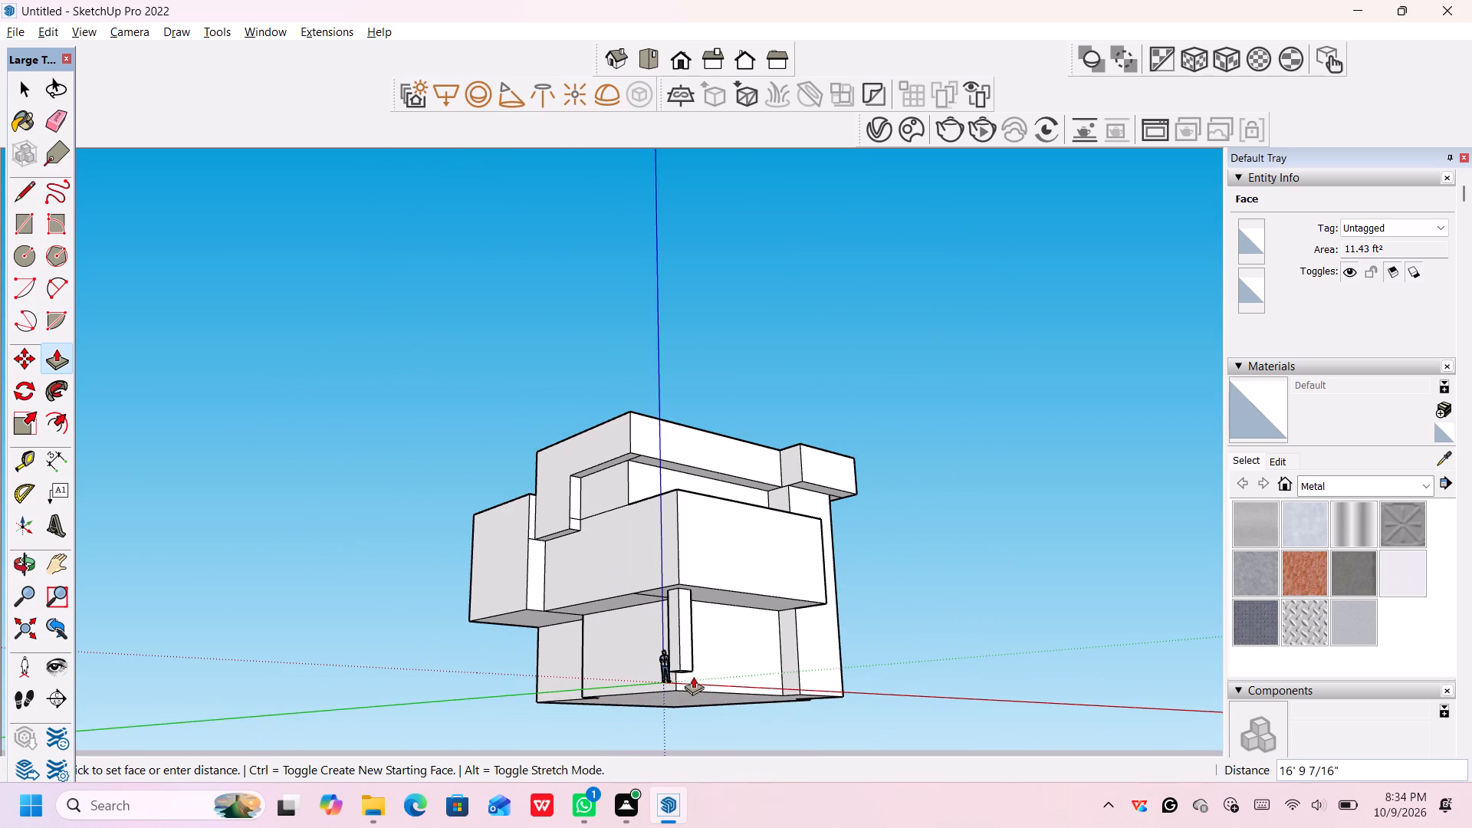
pyautogui.moveTo(693, 678); pyautogui.dragTo(691, 698, button='middle')
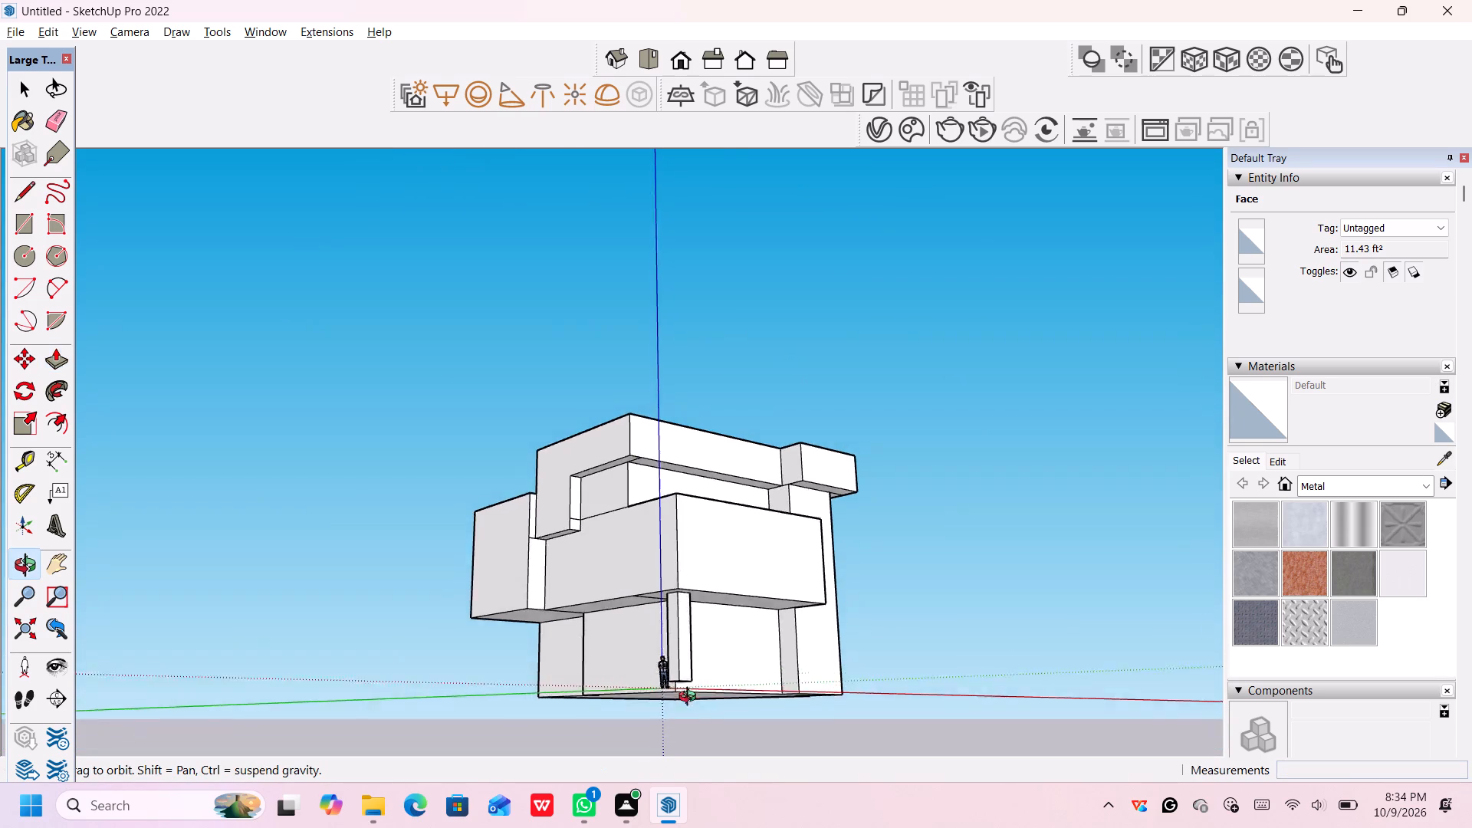
pyautogui.moveTo(691, 698); pyautogui.dragTo(692, 767, button='middle')
pyautogui.scroll(1, 697, 718)
pyautogui.moveTo(683, 689); pyautogui.dragTo(679, 690, button='middle')
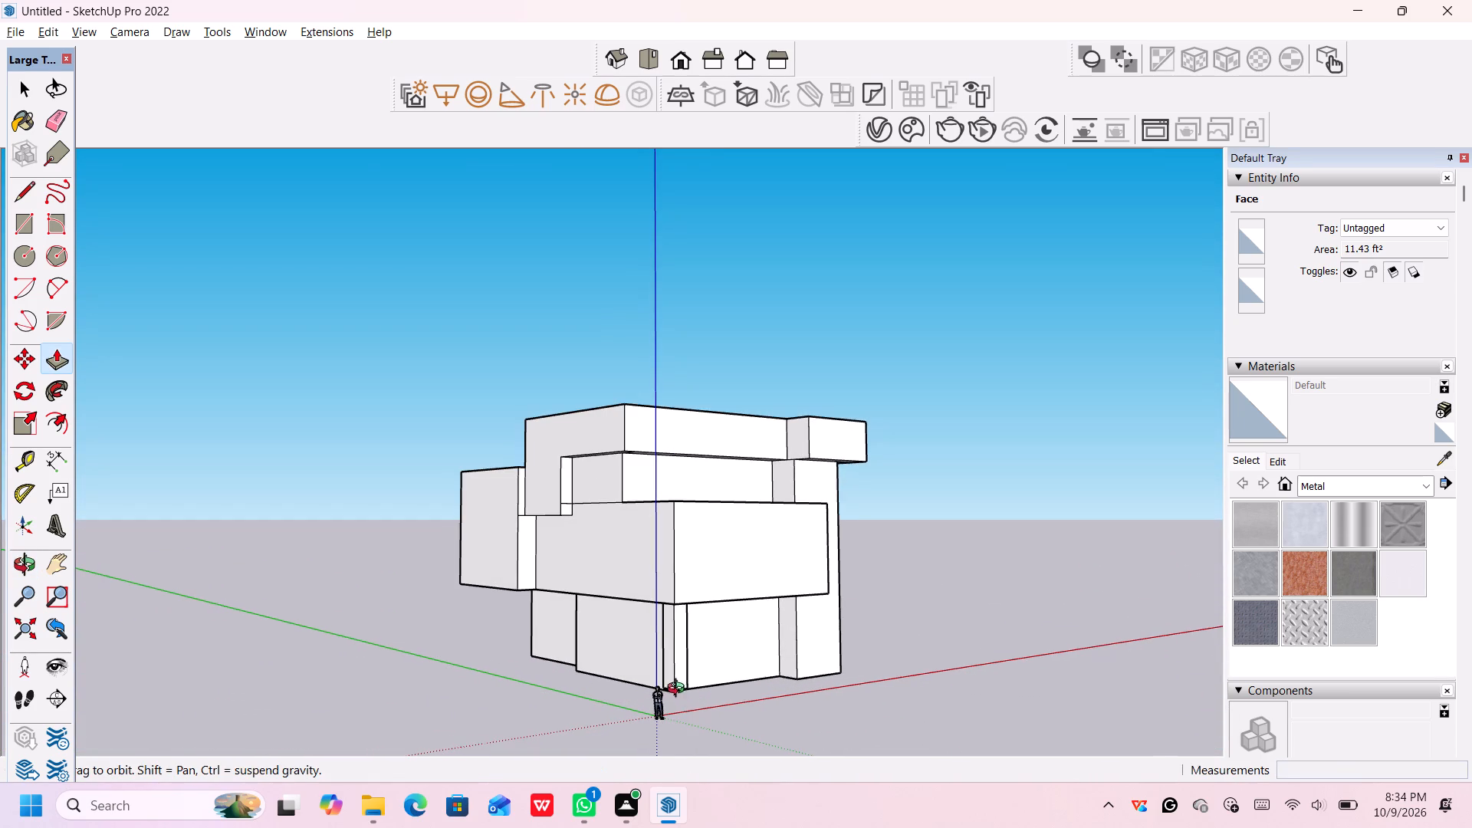
pyautogui.moveTo(679, 690); pyautogui.dragTo(677, 732, button='middle')
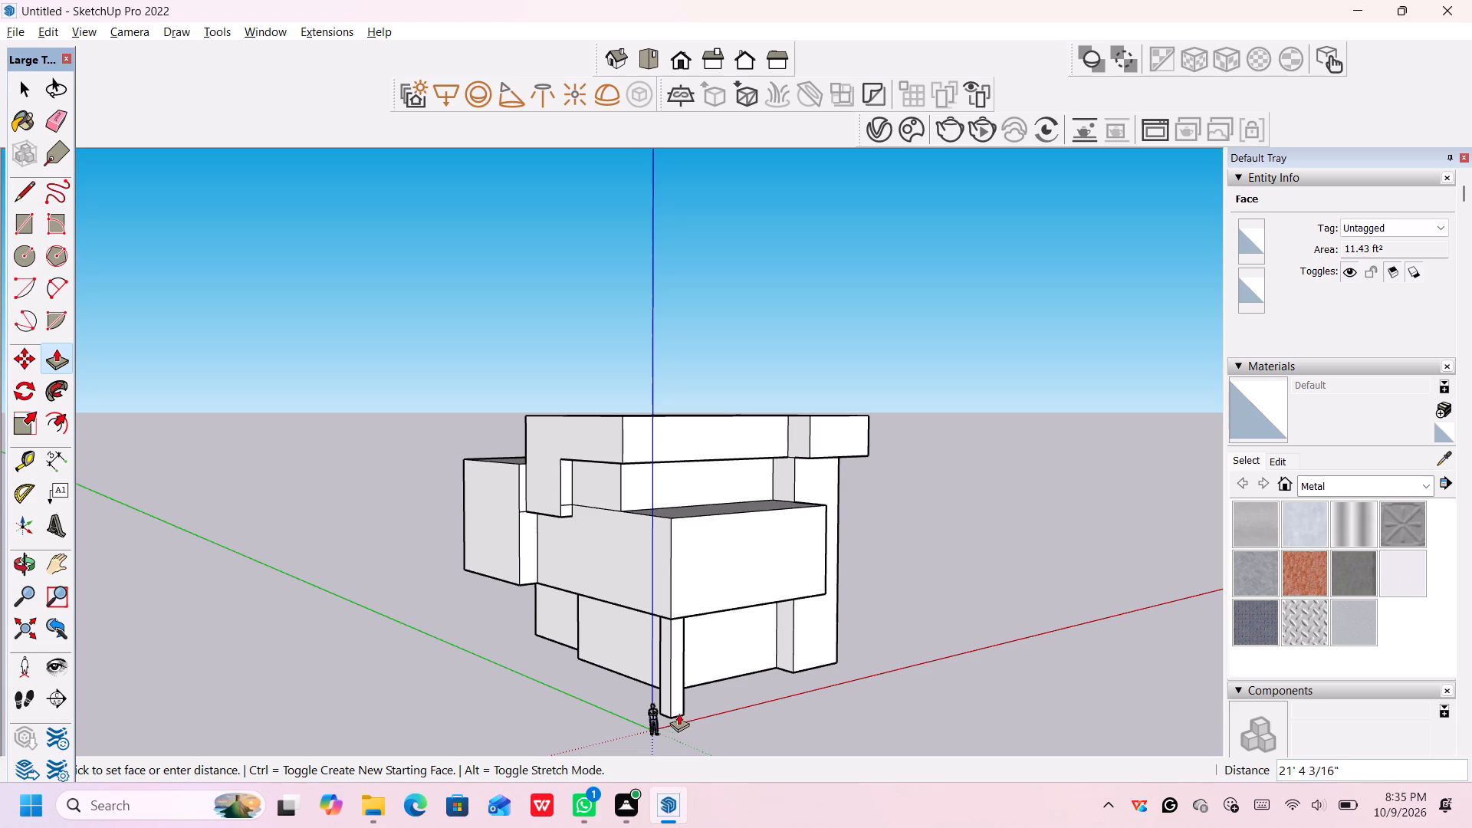
pyautogui.click(702, 685)
pyautogui.scroll(-2, 712, 709)
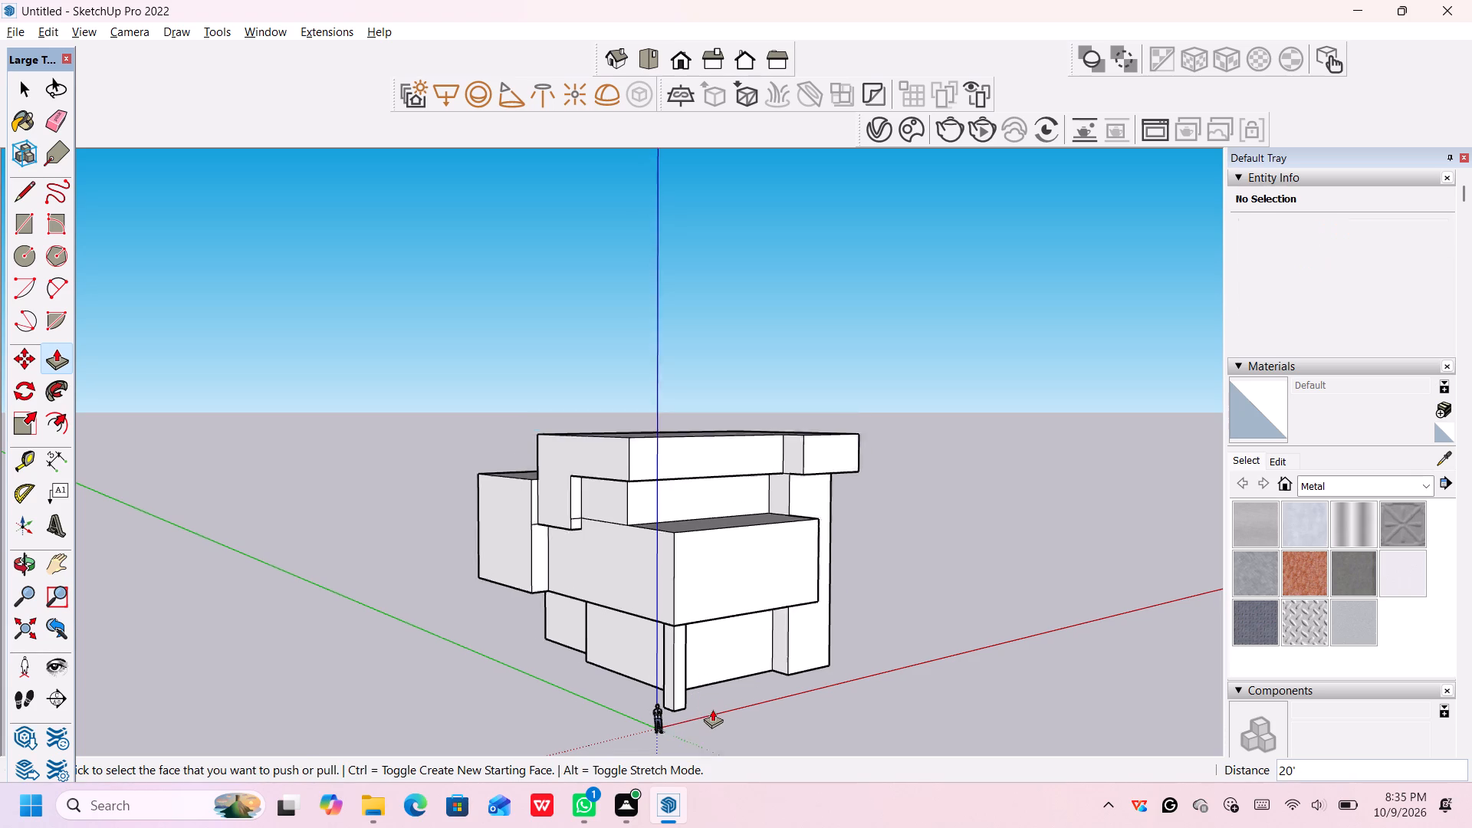
pyautogui.scroll(-2, 712, 709)
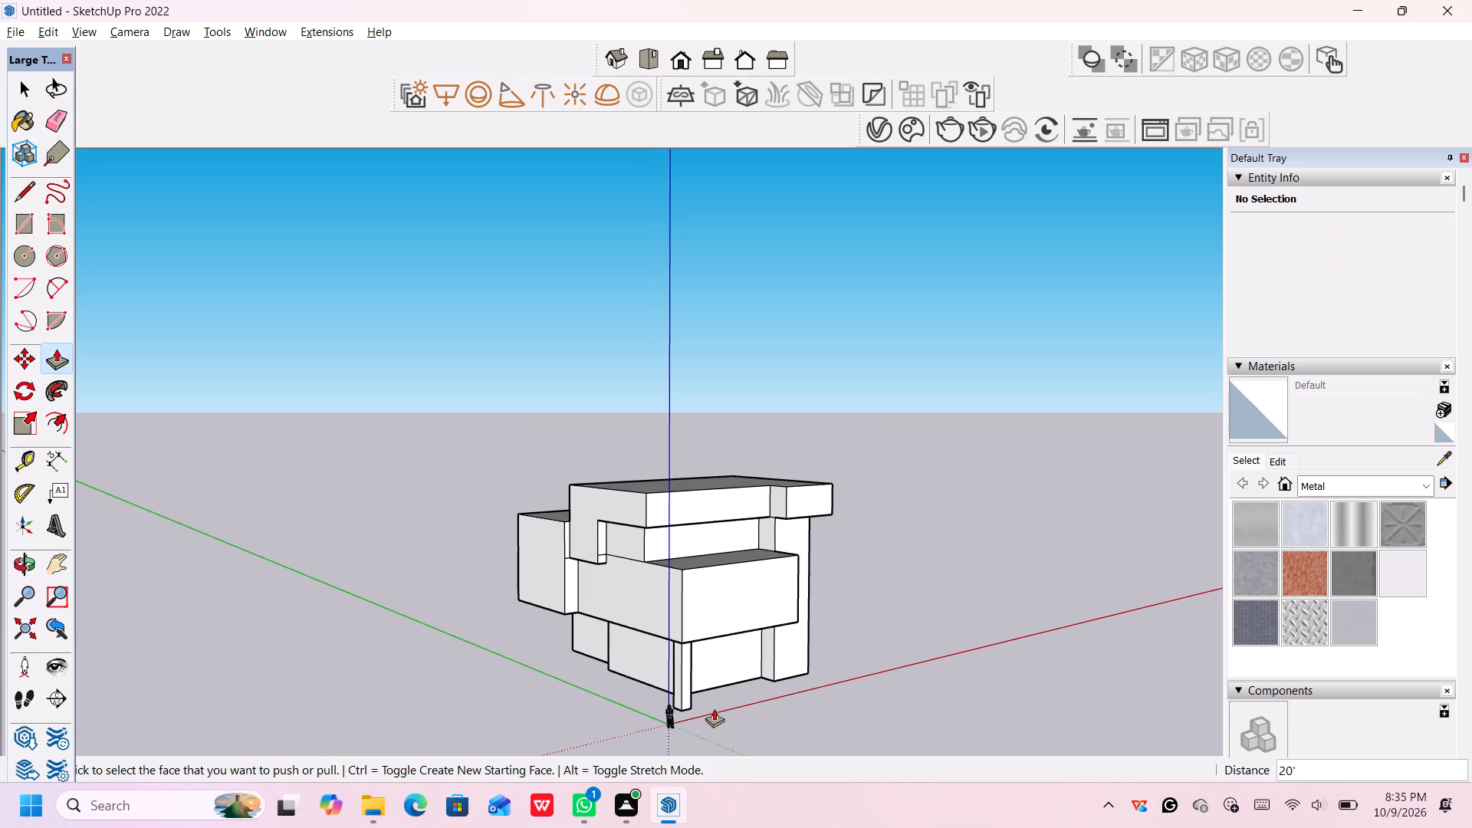
pyautogui.scroll(1, 728, 694)
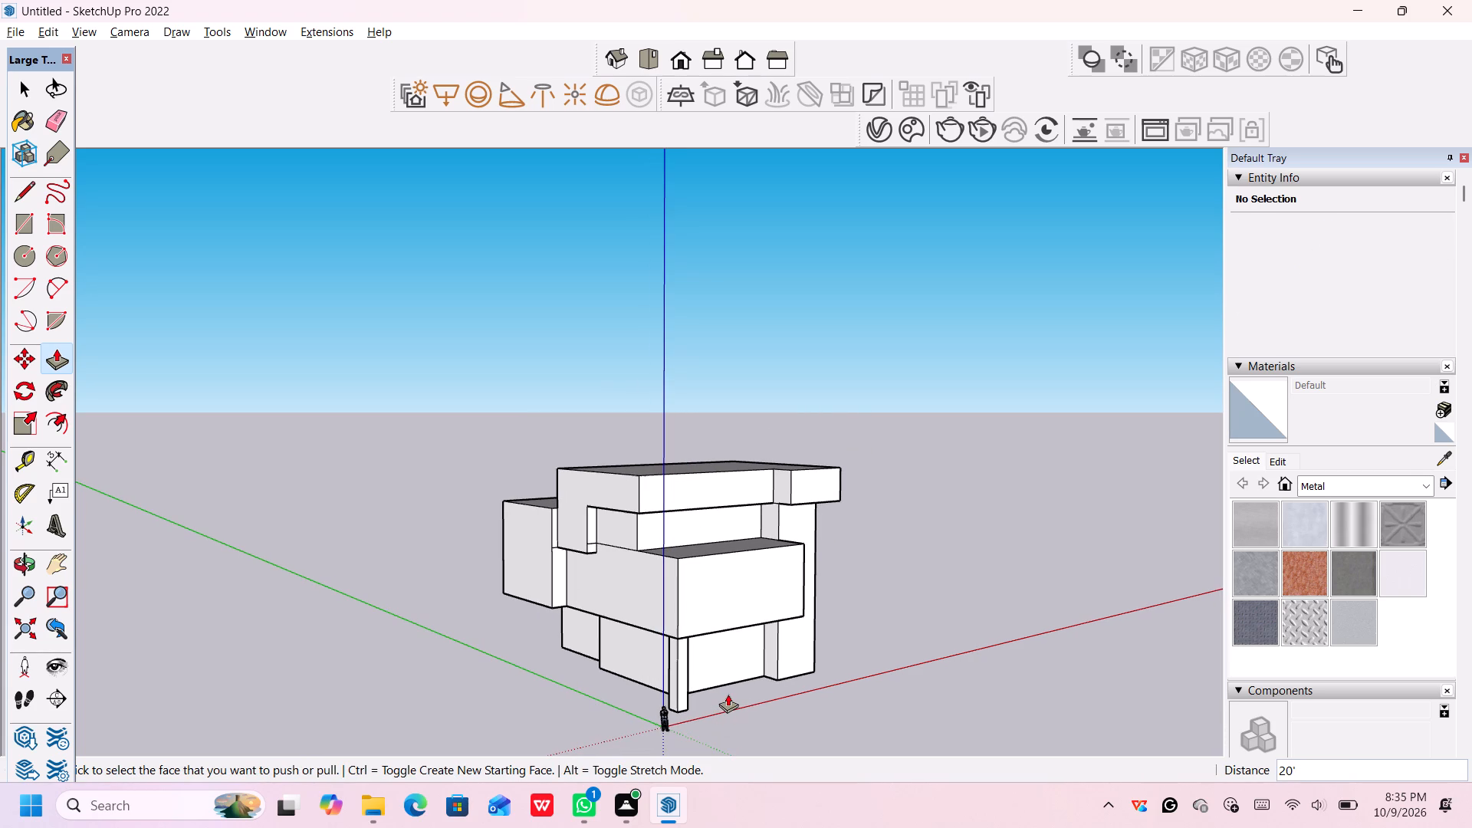
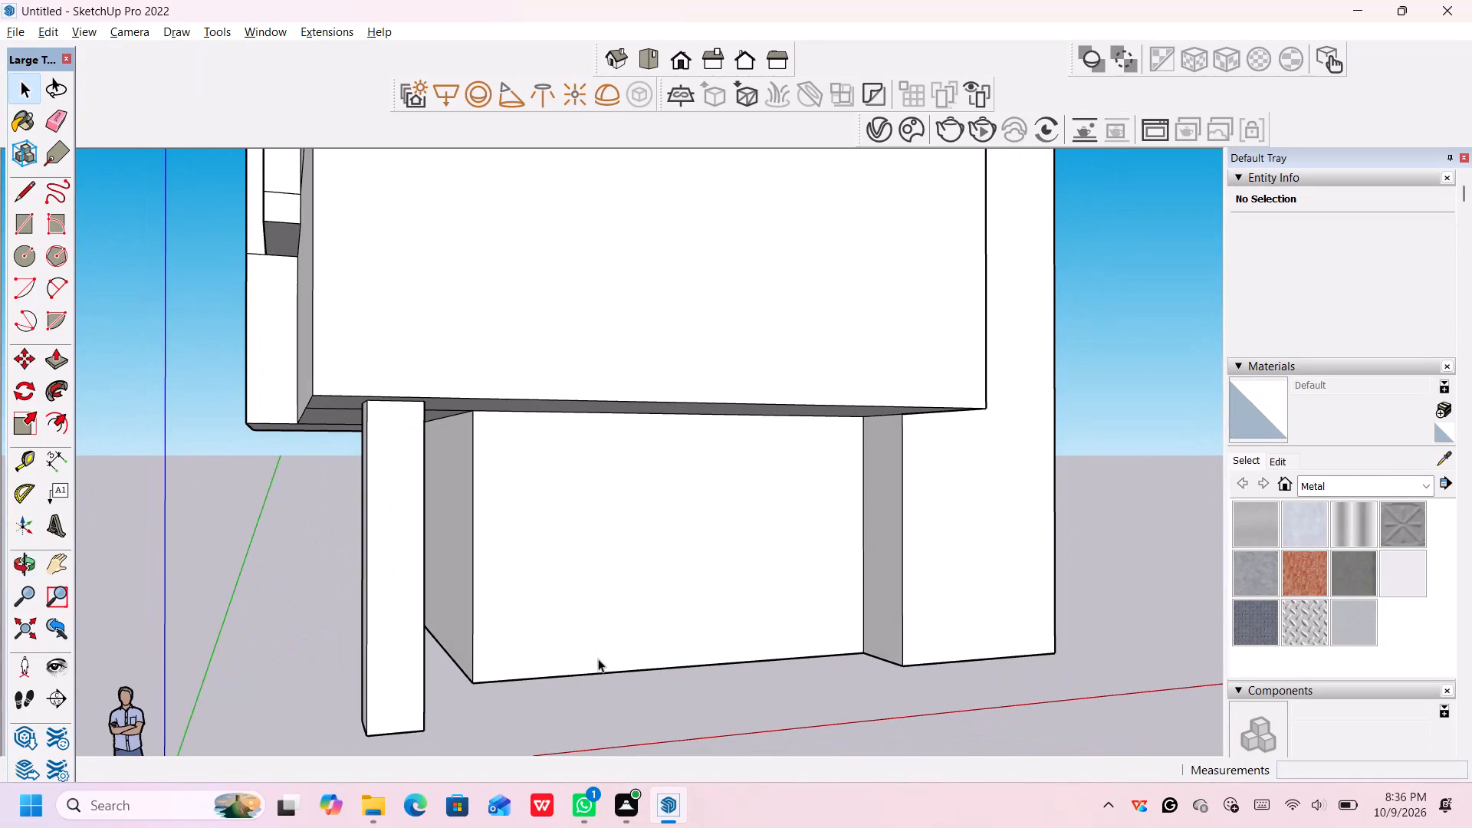
# Draw a three-sided outline about 11' 8" wide and 9' 10" deep on the overhang's underside, closing against the recessed ground-floor wall.
pyautogui.scroll(2, 597, 689)
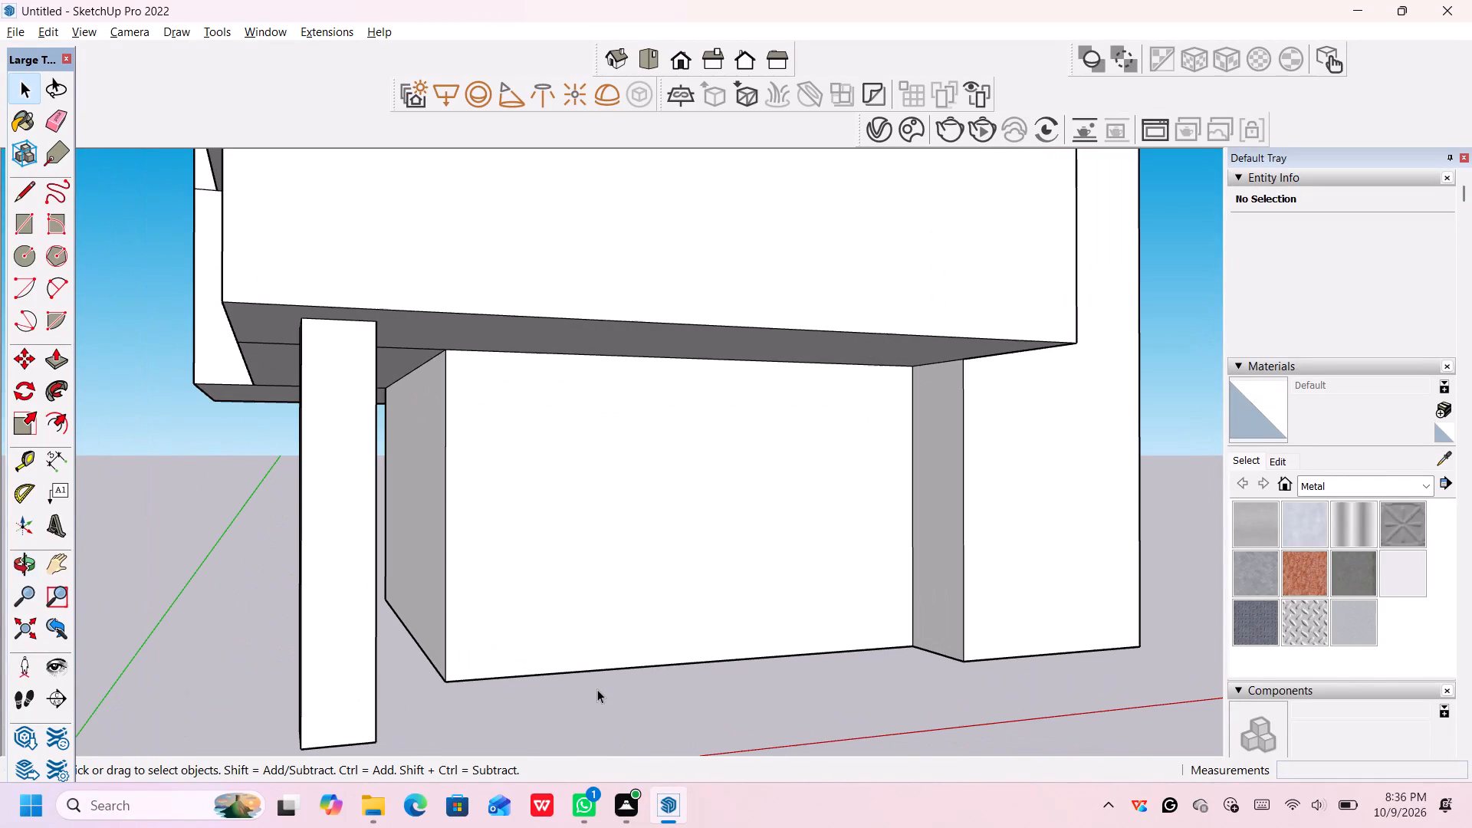
pyautogui.scroll(2, 600, 696)
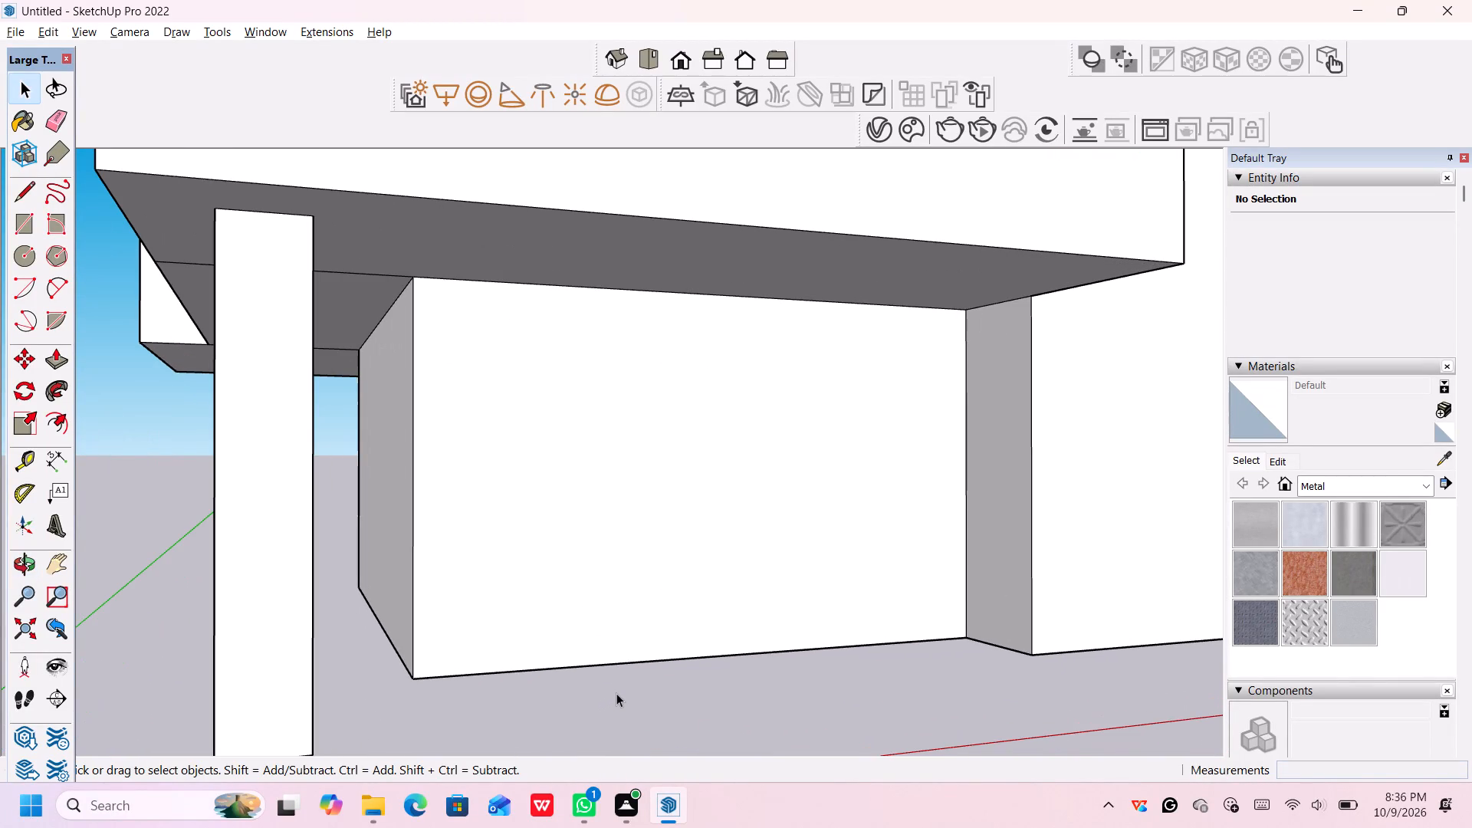
pyautogui.moveTo(616, 693); pyautogui.dragTo(594, 586, button='middle')
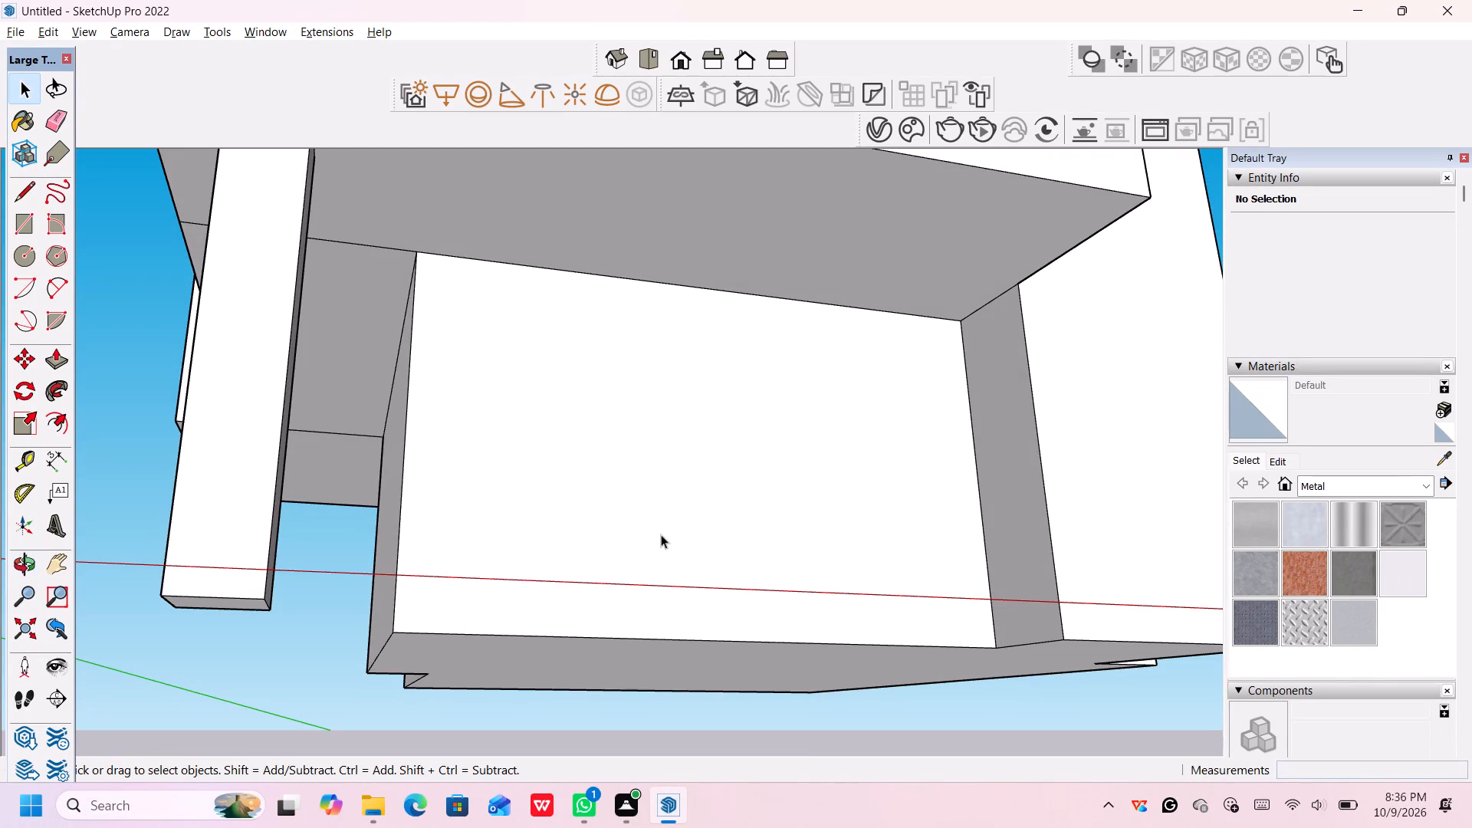
pyautogui.scroll(2, 661, 533)
pyautogui.moveTo(667, 516); pyautogui.dragTo(672, 531, button='middle')
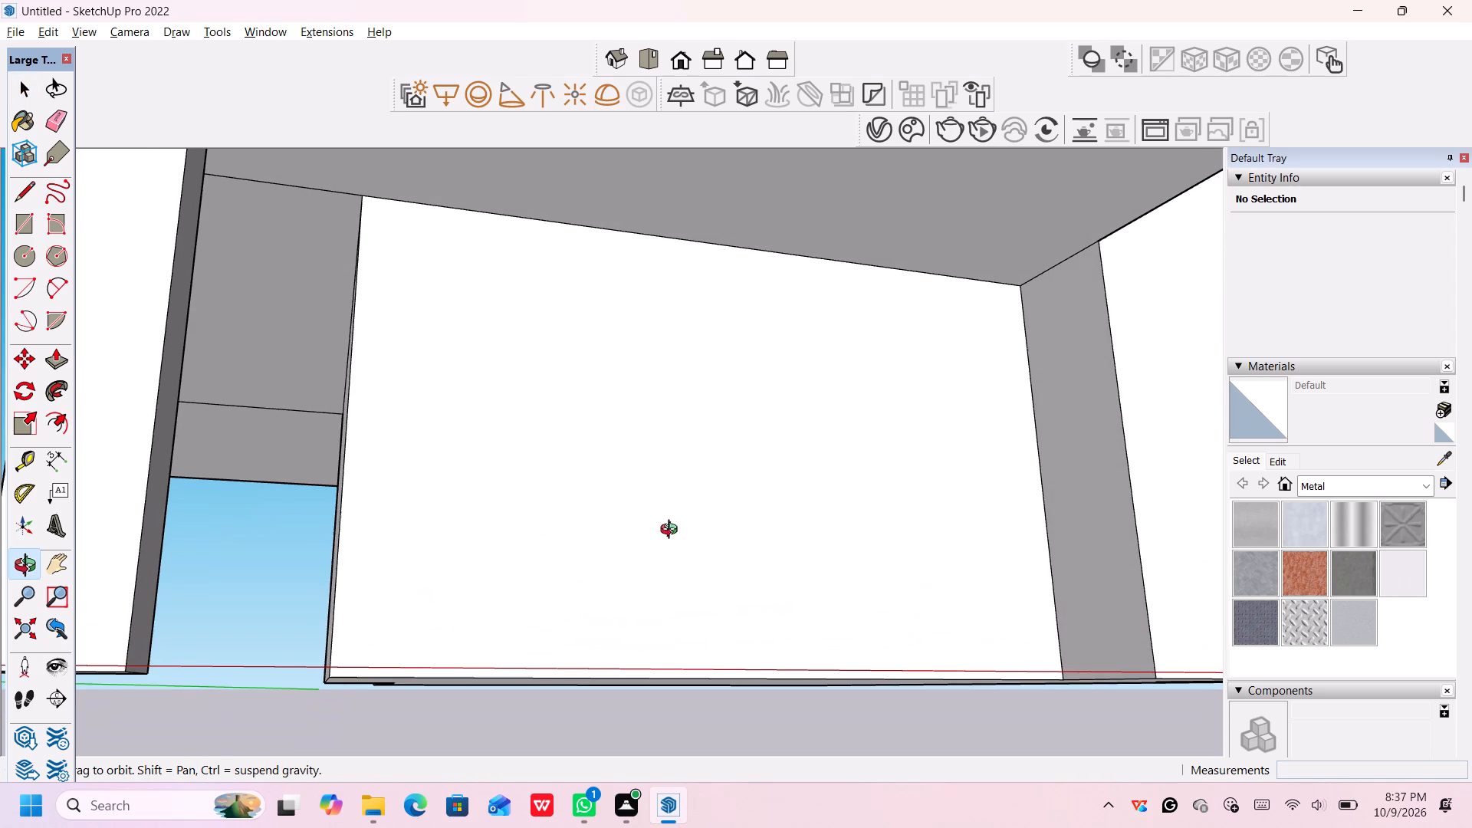
pyautogui.moveTo(672, 531); pyautogui.dragTo(666, 560, button='middle')
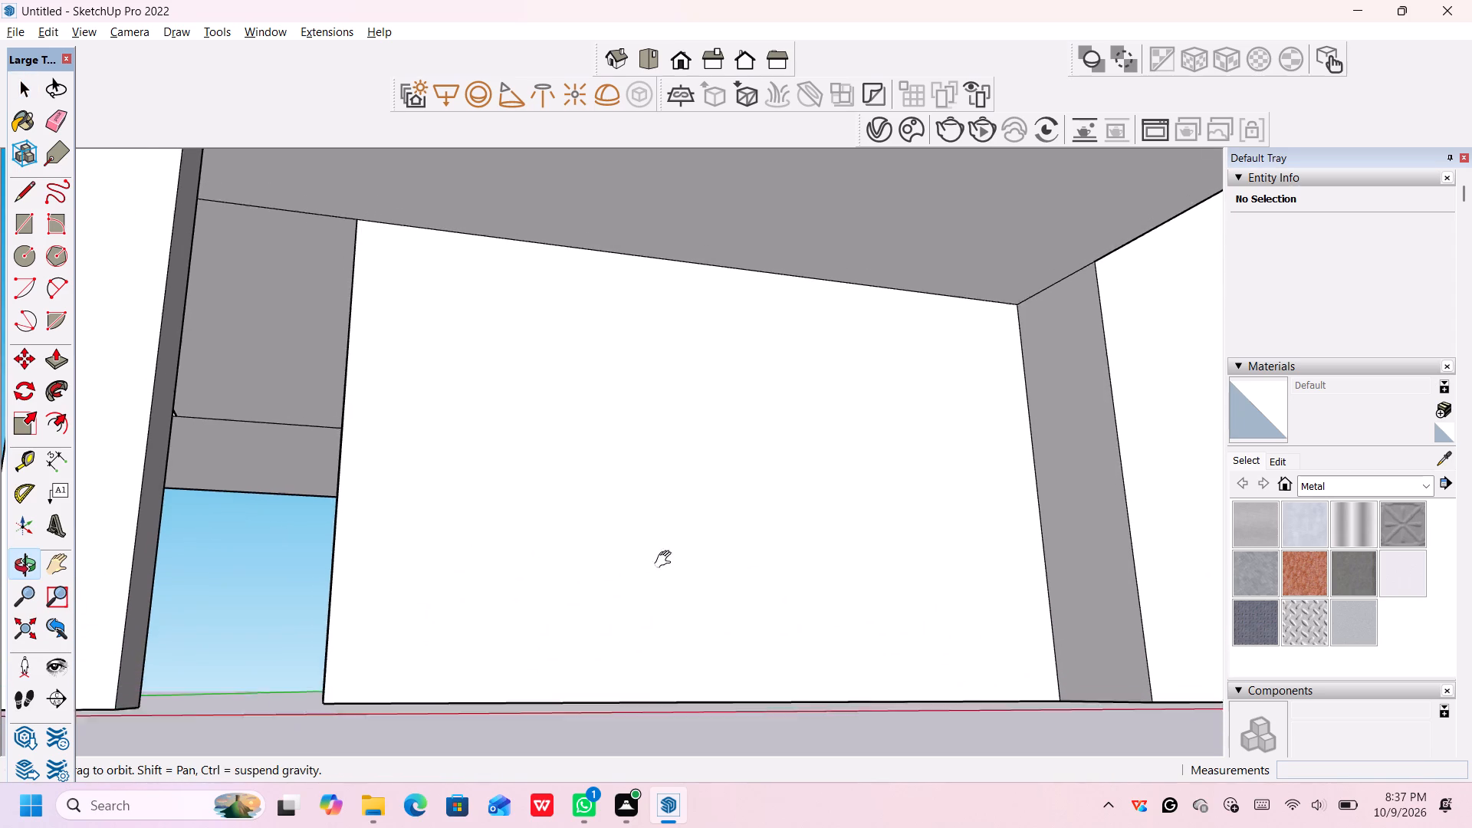
pyautogui.moveTo(666, 560); pyautogui.dragTo(665, 700, button='middle')
pyautogui.keyDown('shift'); pyautogui.moveTo(662, 690); pyautogui.dragTo(650, 656, button='middle'); pyautogui.keyUp('shift')
pyautogui.scroll(4, 613, 455)
pyautogui.scroll(-2, 612, 448)
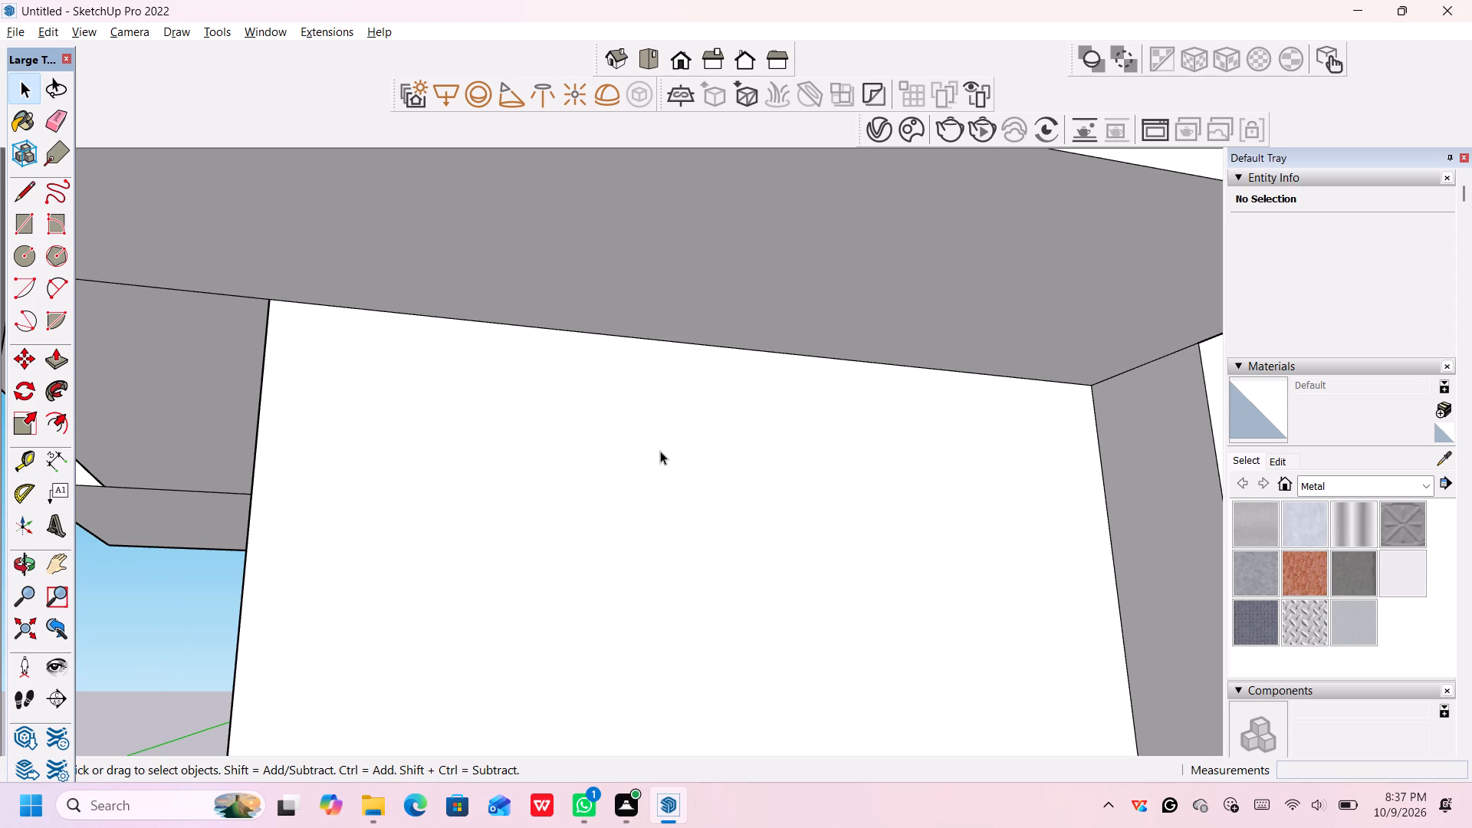
pyautogui.press('l')
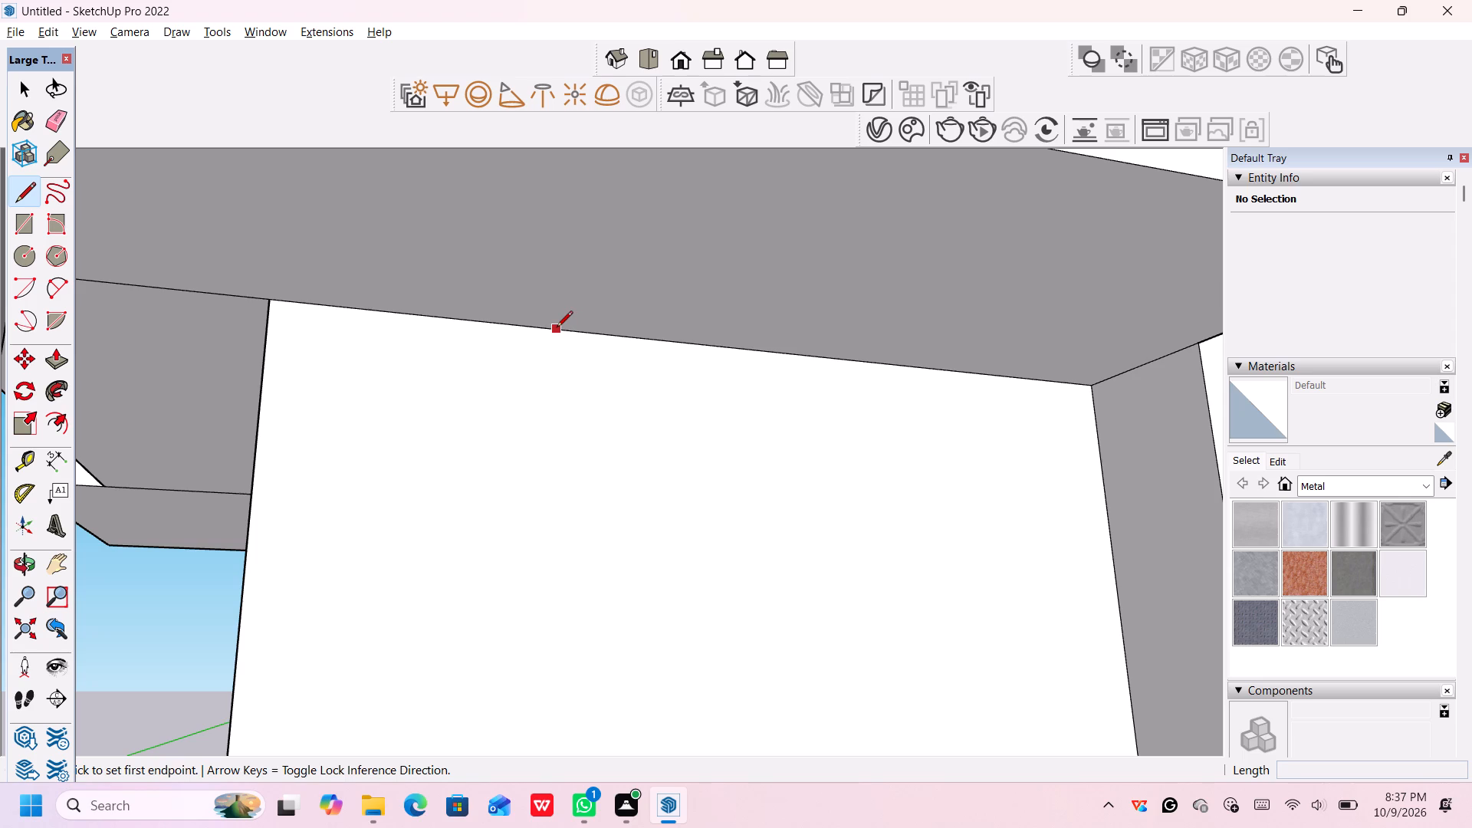
pyautogui.click(512, 323)
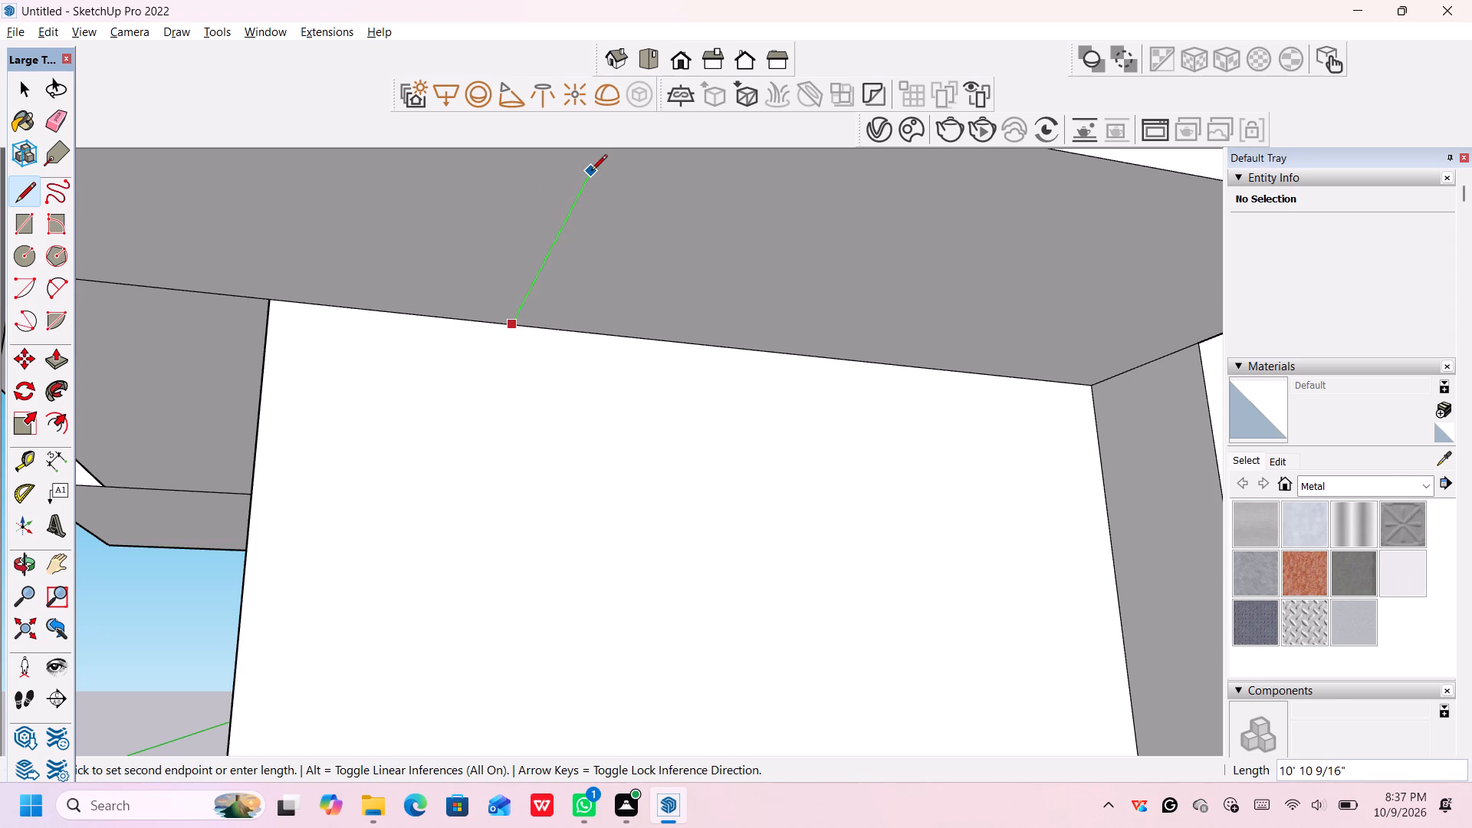
pyautogui.scroll(-6, 591, 172)
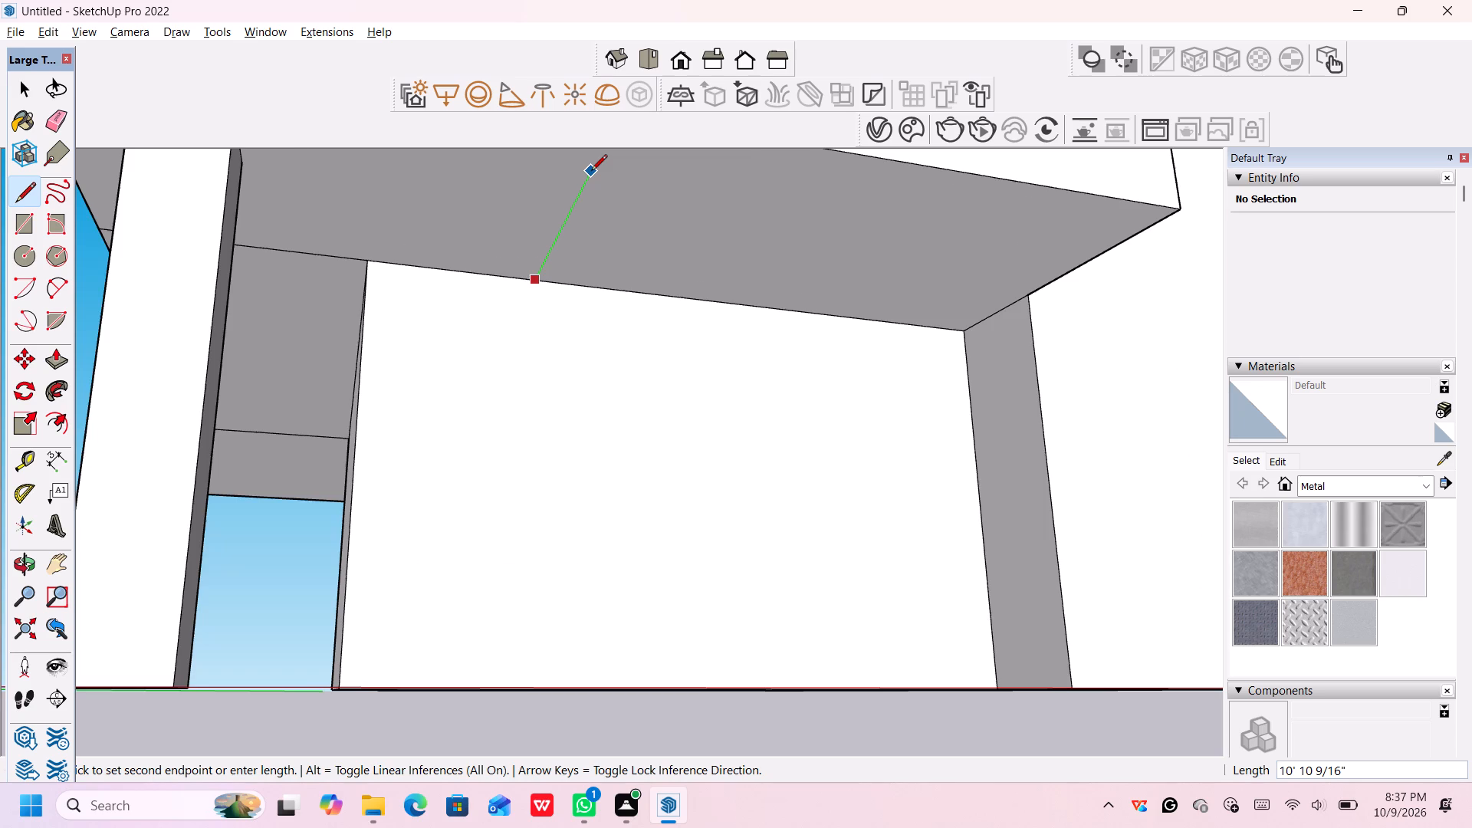
pyautogui.scroll(-1, 591, 172)
pyautogui.moveTo(590, 172); pyautogui.dragTo(585, 177, button='middle')
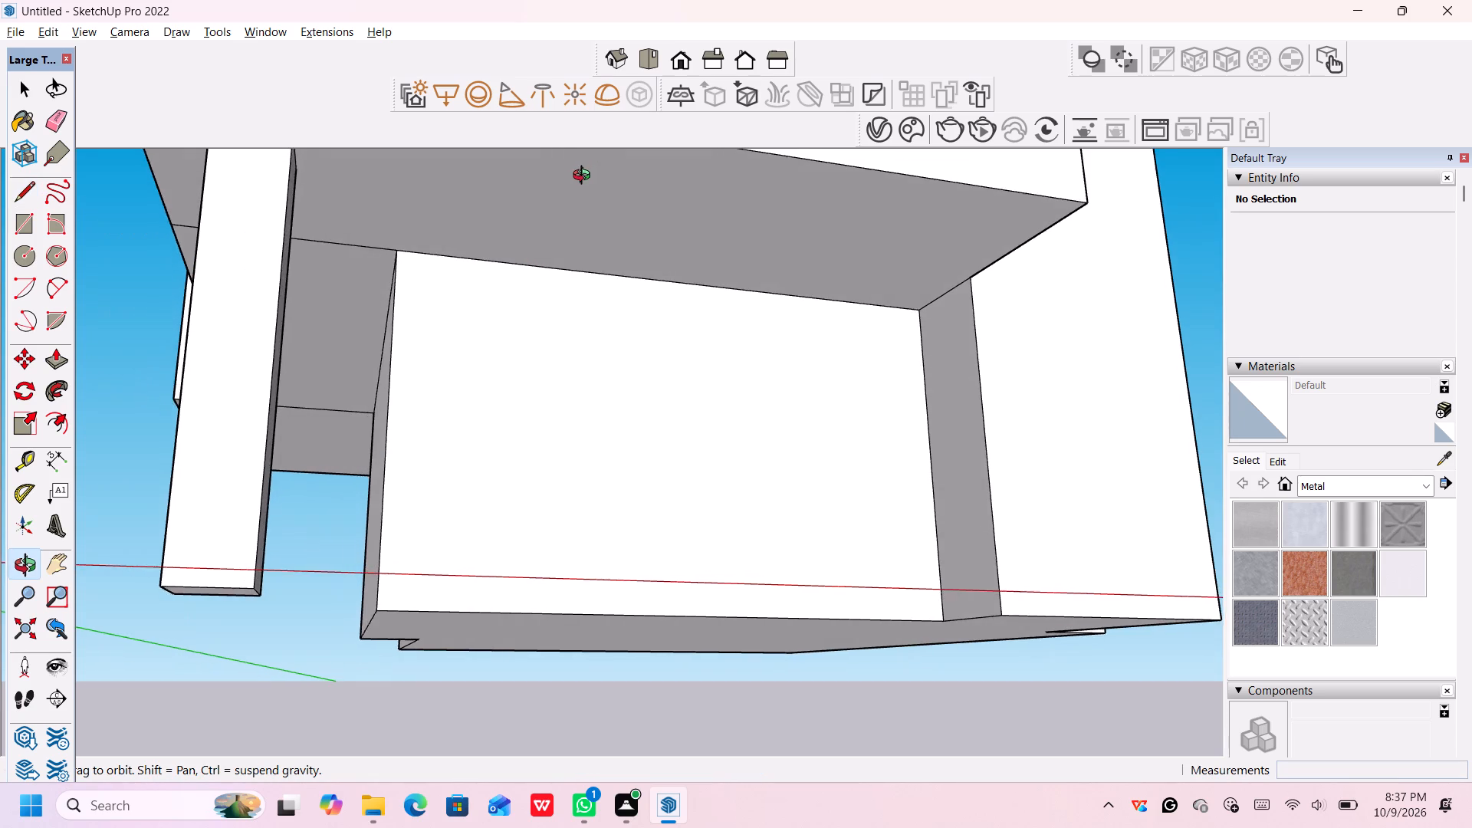
pyautogui.moveTo(585, 177); pyautogui.dragTo(581, 189, button='middle')
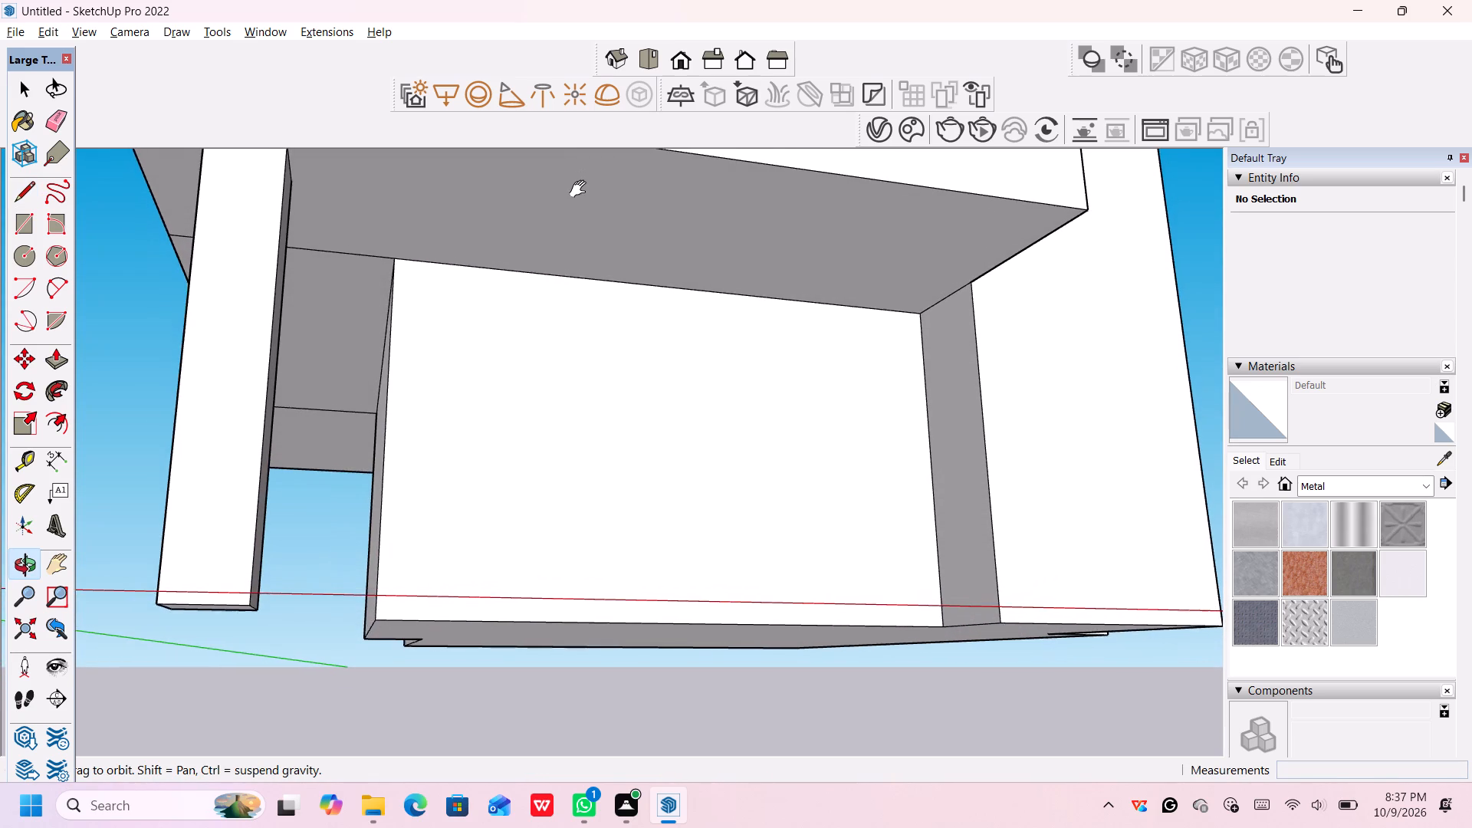
pyautogui.moveTo(581, 189); pyautogui.dragTo(555, 352, button='middle')
pyautogui.scroll(3, 542, 356)
pyautogui.scroll(-1, 540, 354)
pyautogui.moveTo(544, 365); pyautogui.dragTo(541, 257, button='middle')
pyautogui.scroll(1, 544, 268)
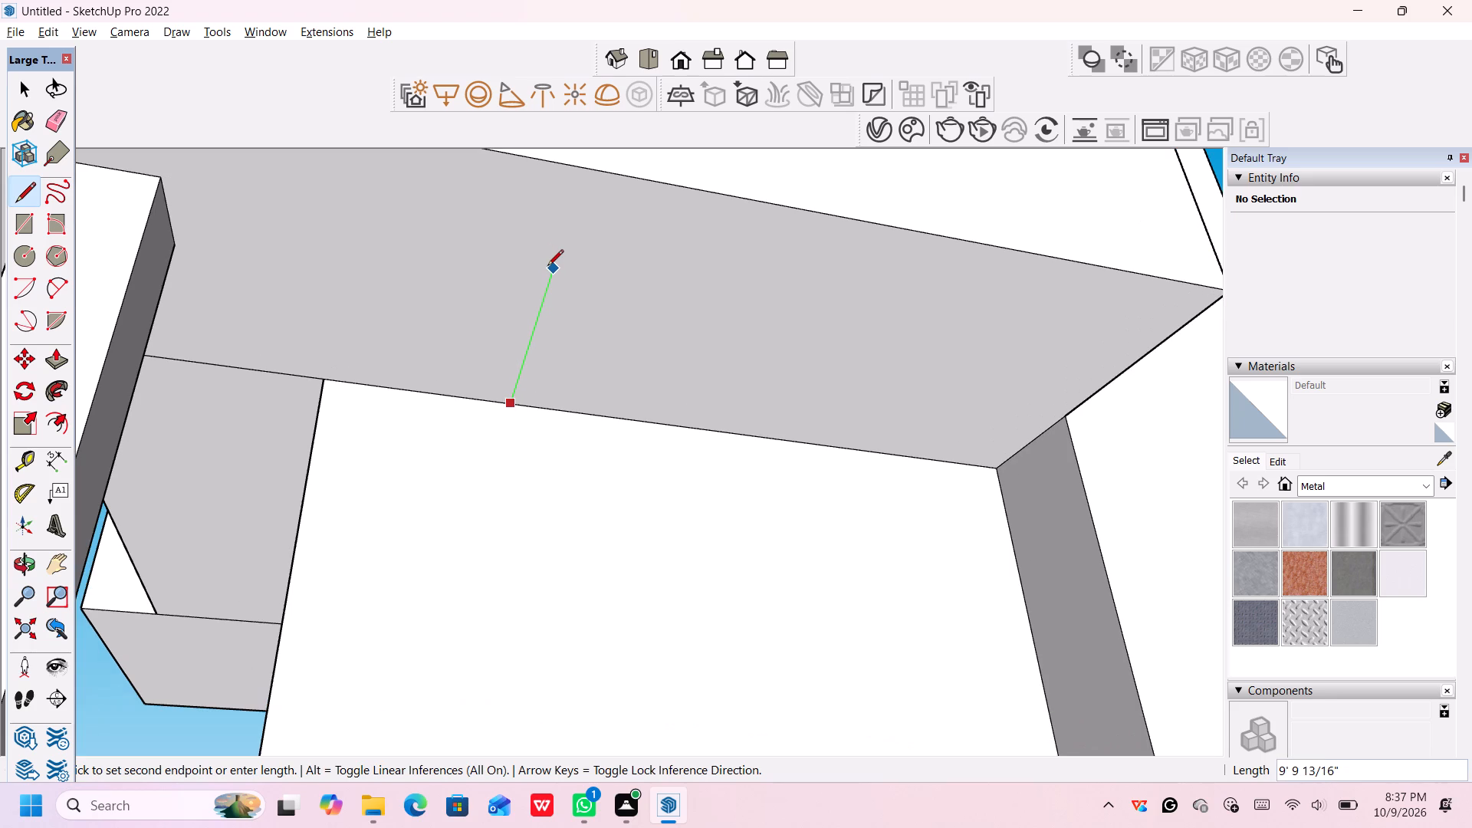
pyautogui.click(547, 267)
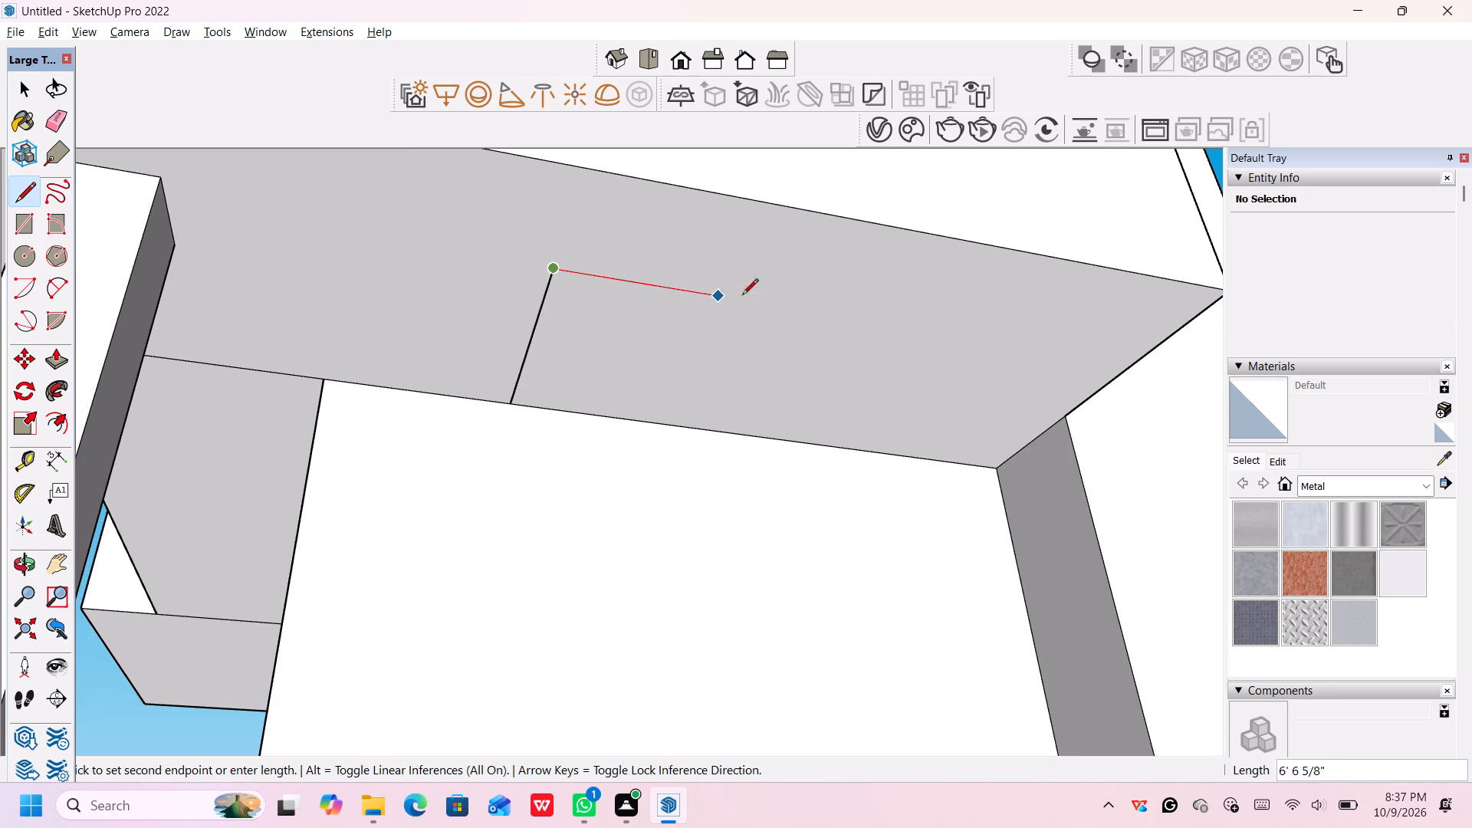
pyautogui.click(843, 323)
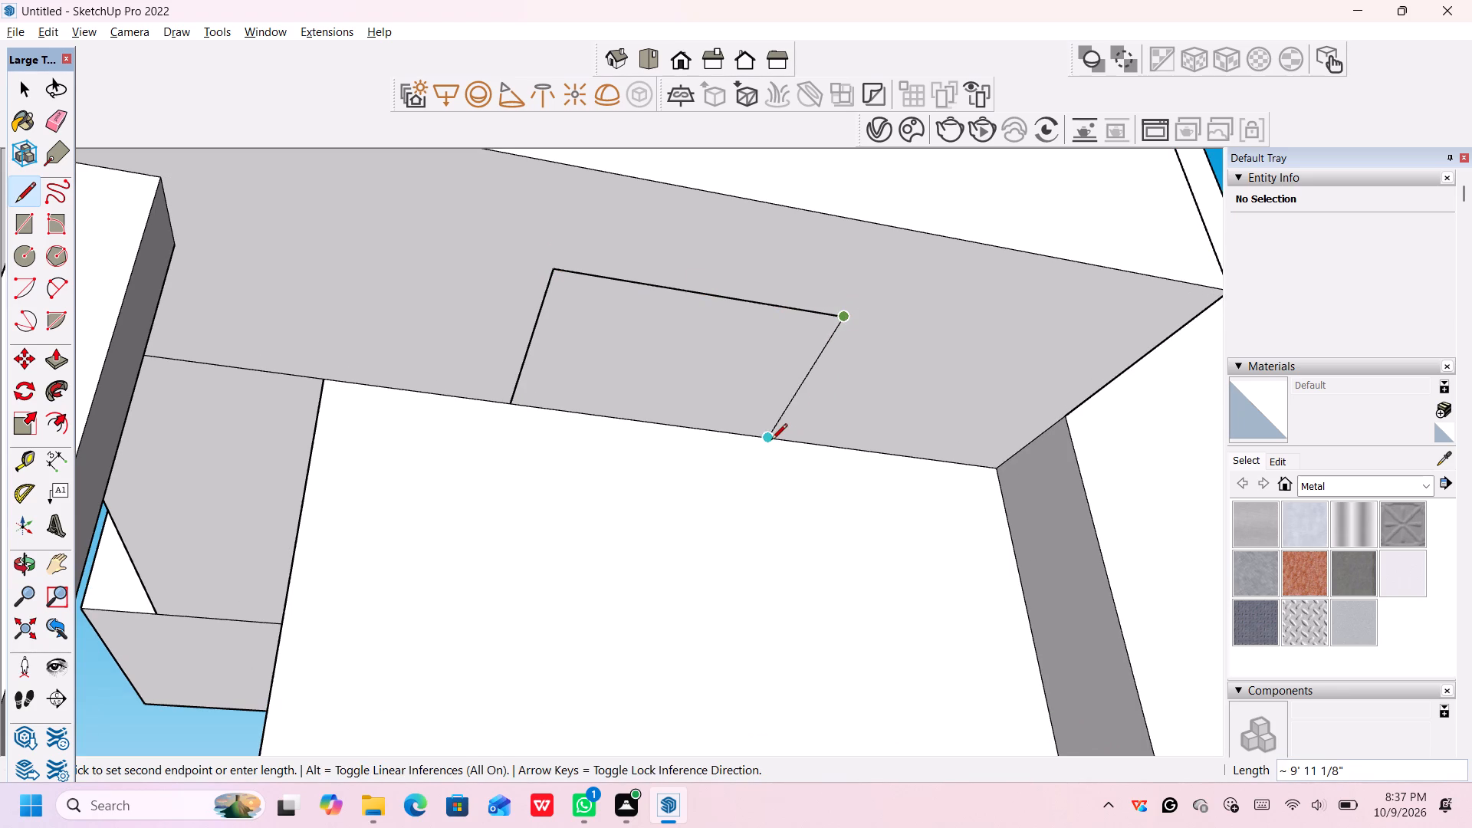
pyautogui.scroll(-1, 767, 441)
pyautogui.scroll(3, 767, 441)
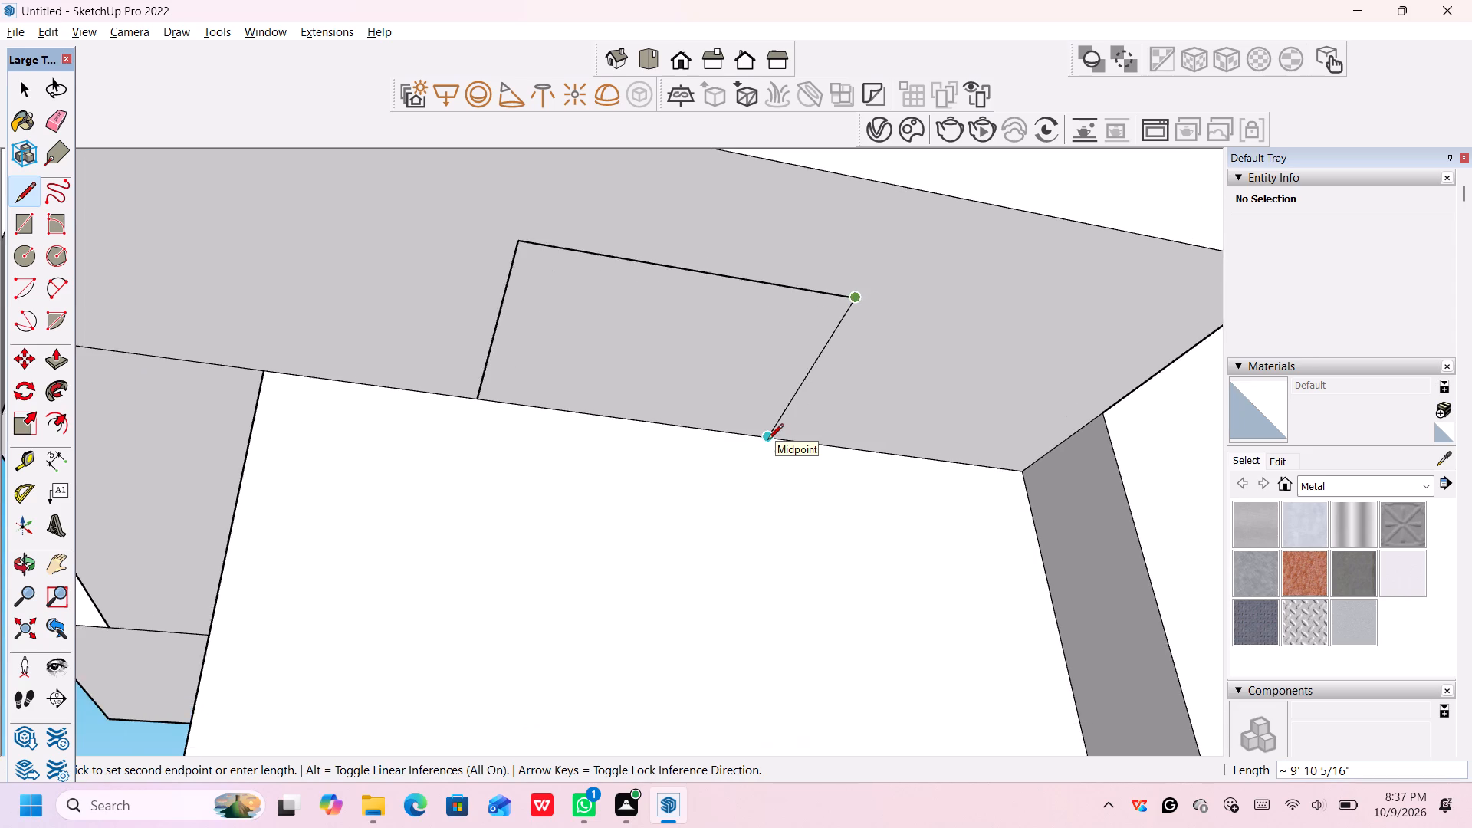
pyautogui.scroll(3, 767, 441)
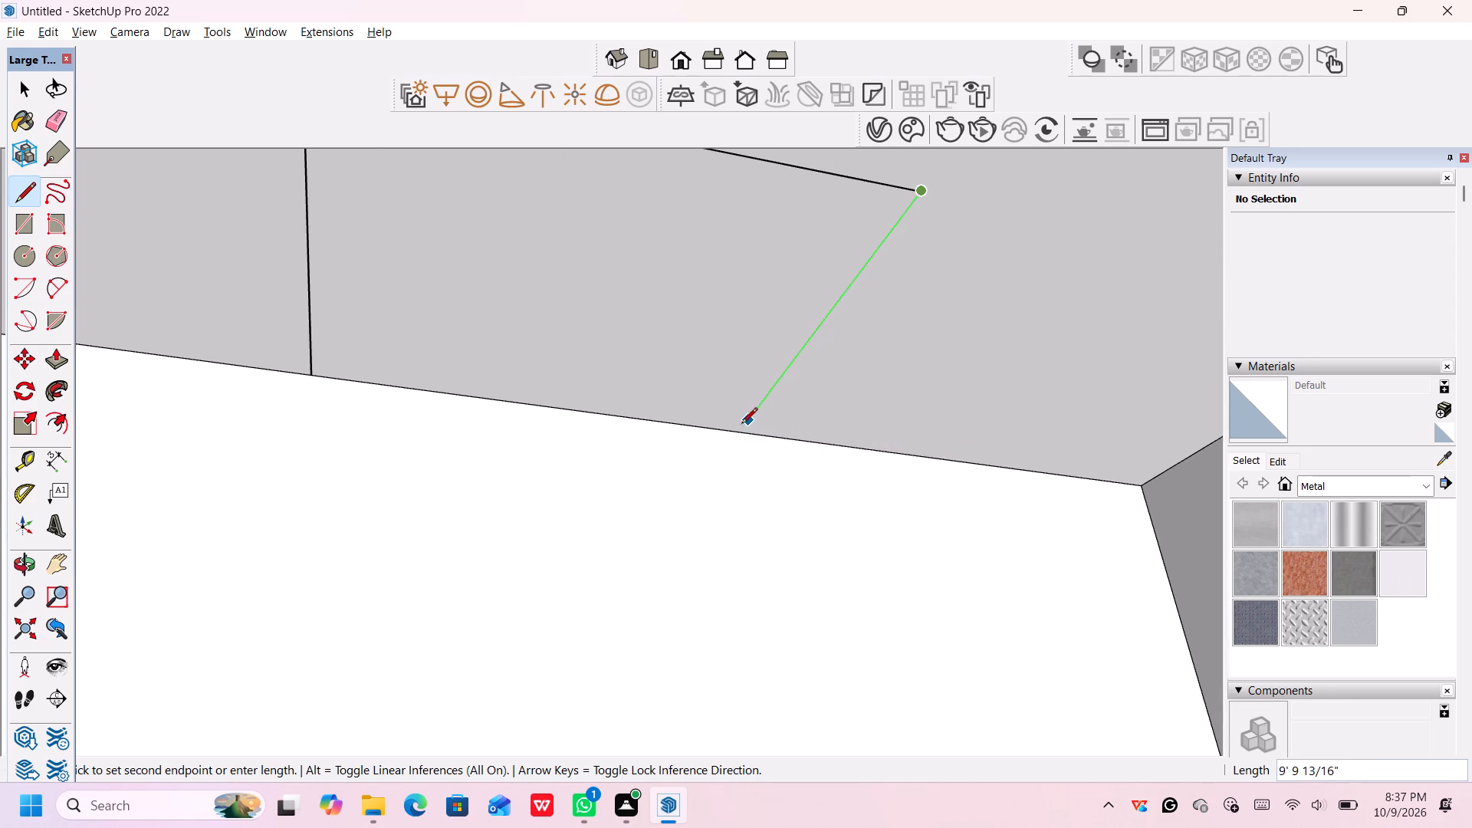
pyautogui.click(734, 430)
pyautogui.scroll(-6, 705, 443)
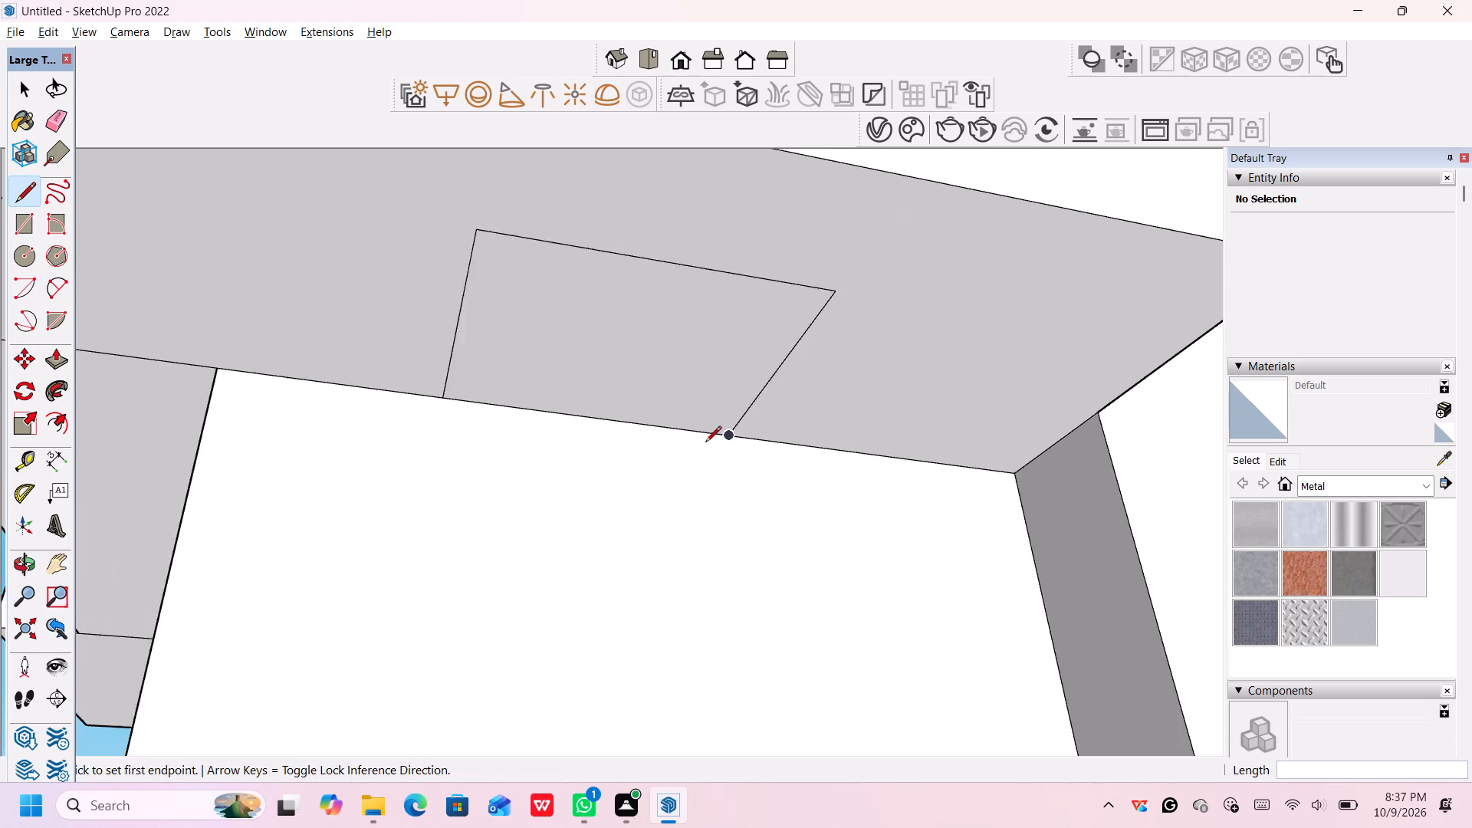
# Draw a second three-sided outline about 9' deep just inside the first, leaving a narrow border strip on the overhang's underside.
pyautogui.scroll(2, 507, 417)
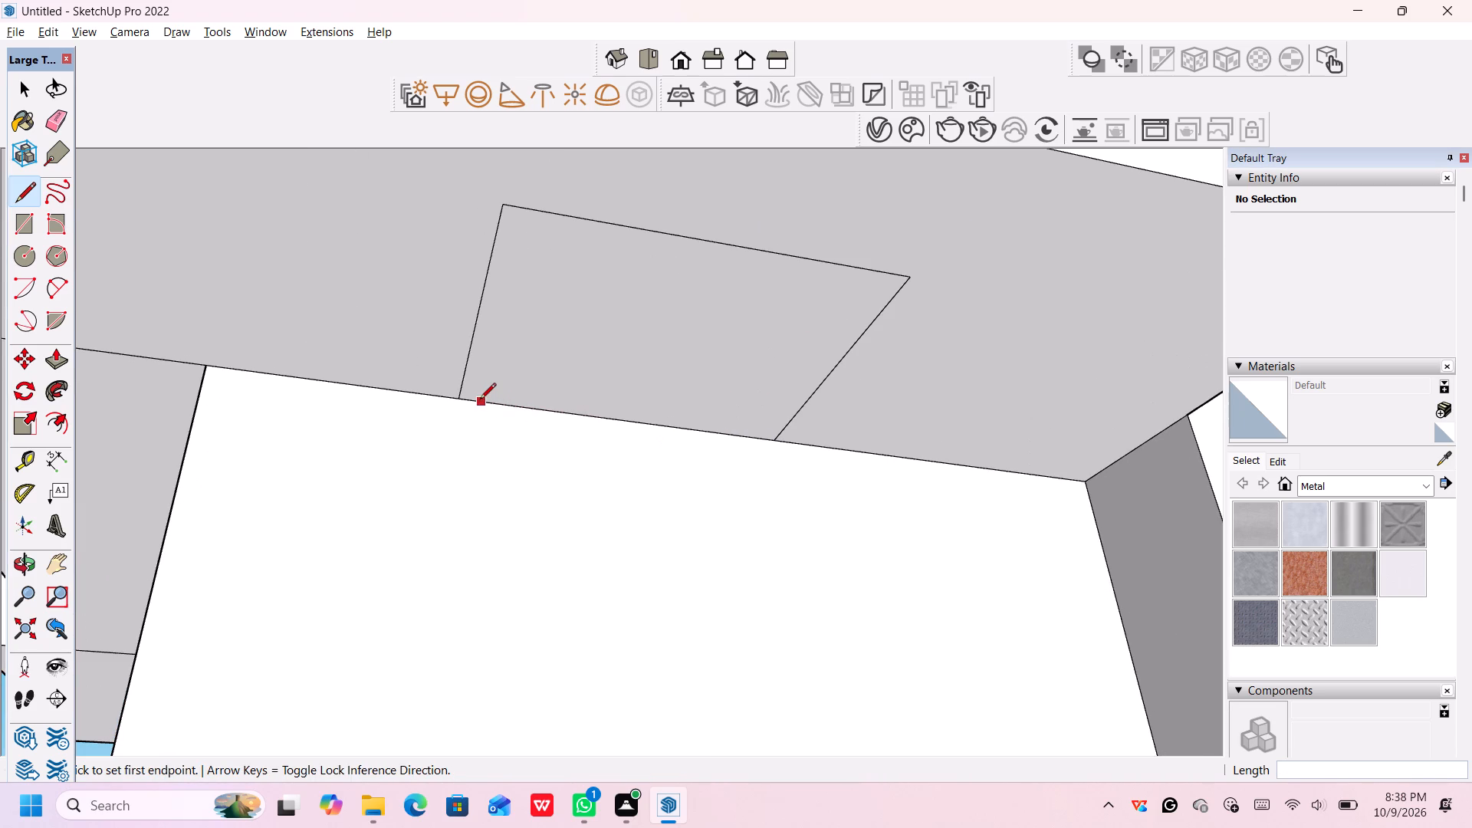
pyautogui.scroll(2, 479, 399)
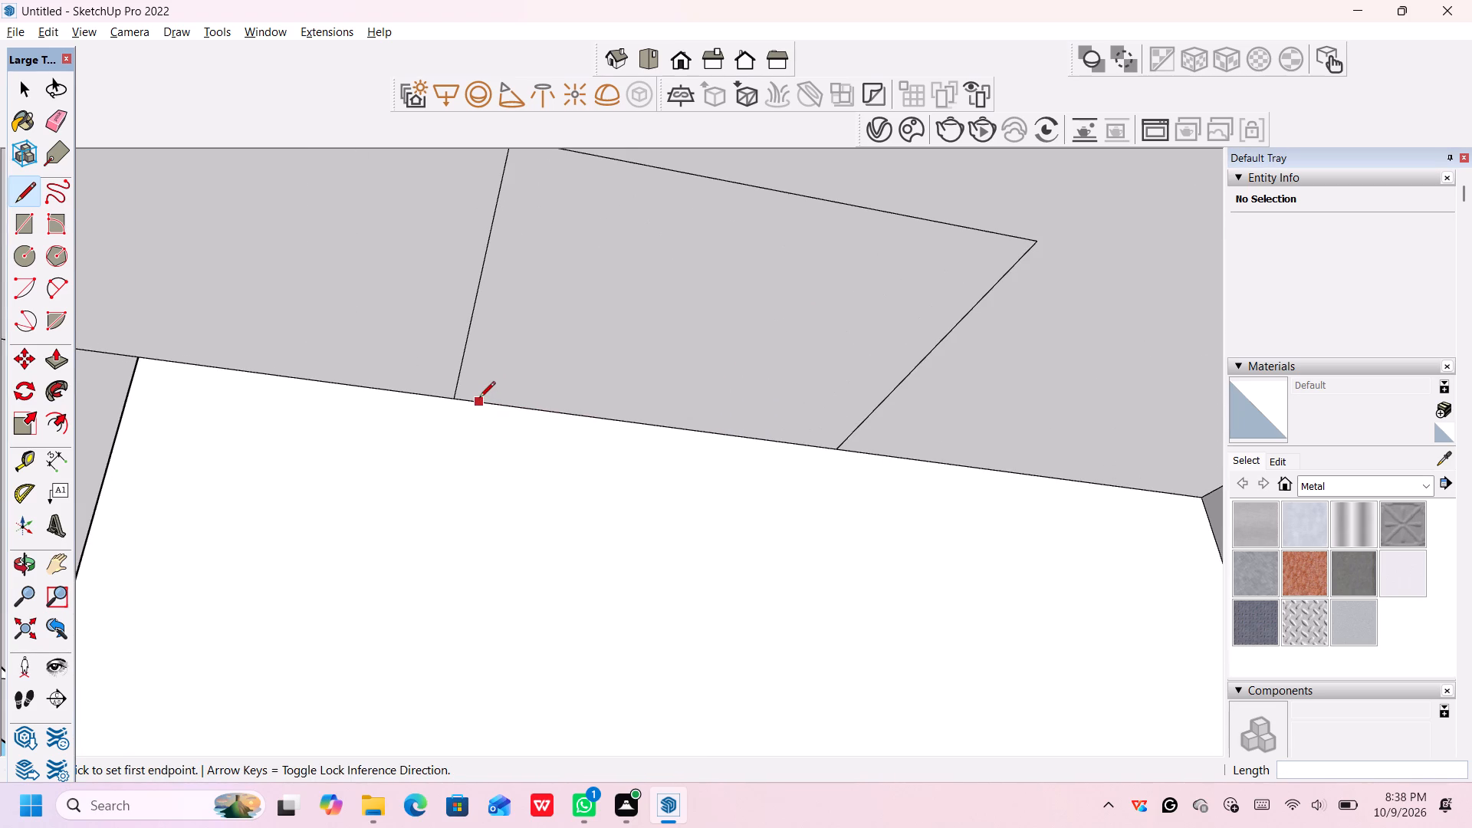
pyautogui.click(478, 399)
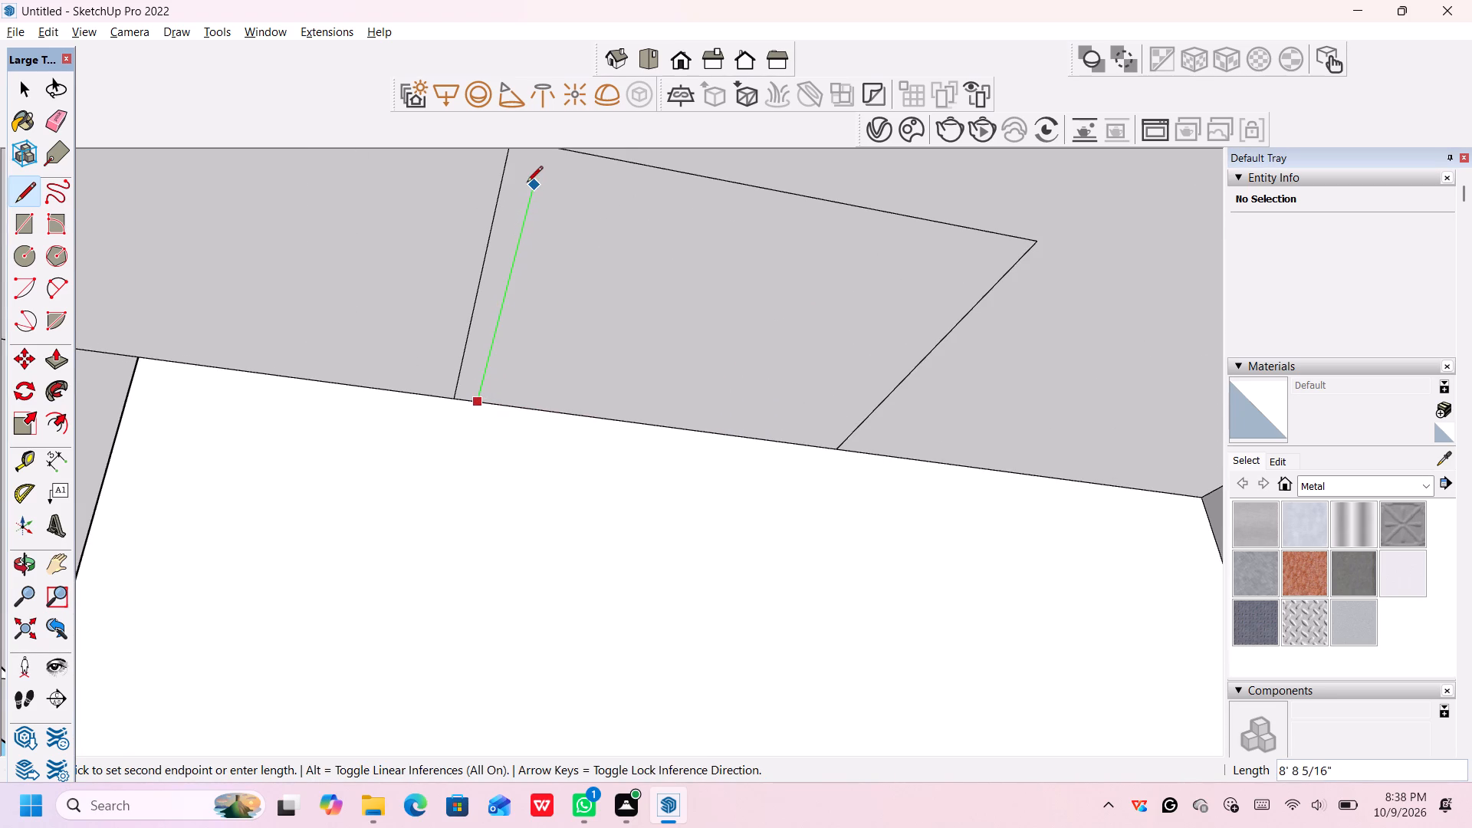
pyautogui.scroll(-3, 534, 173)
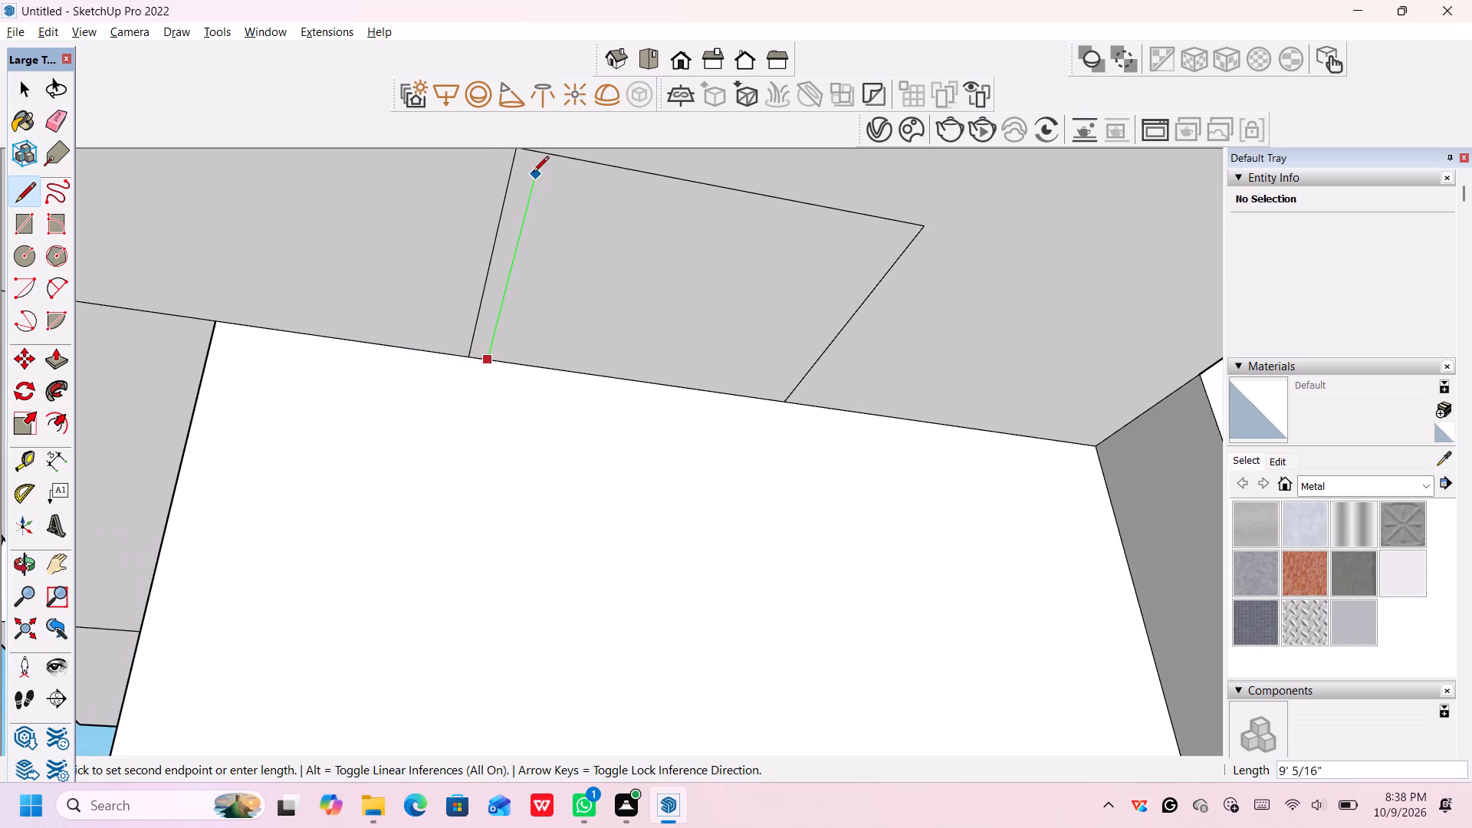
pyautogui.click(533, 172)
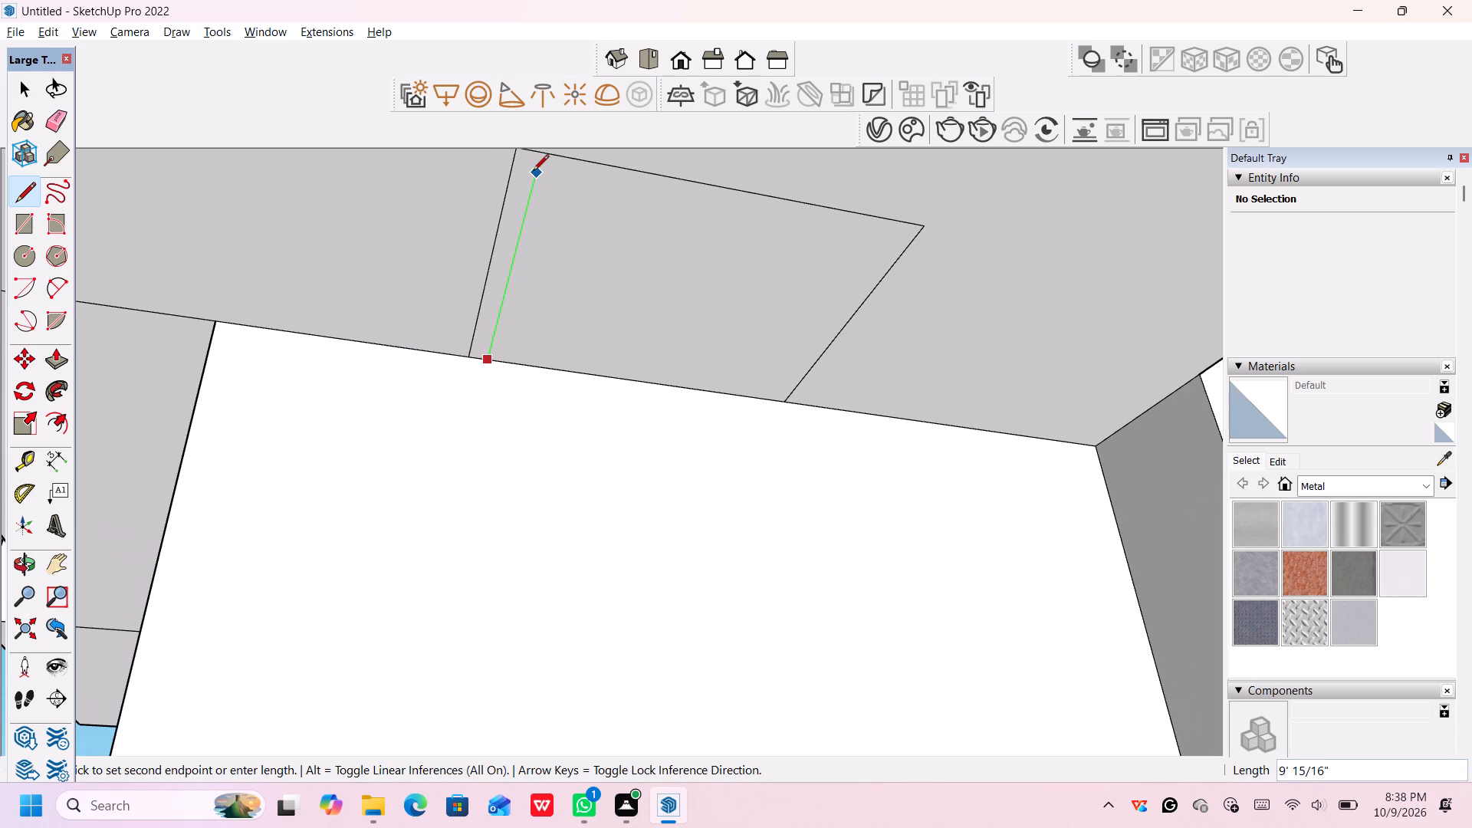
pyautogui.click(891, 238)
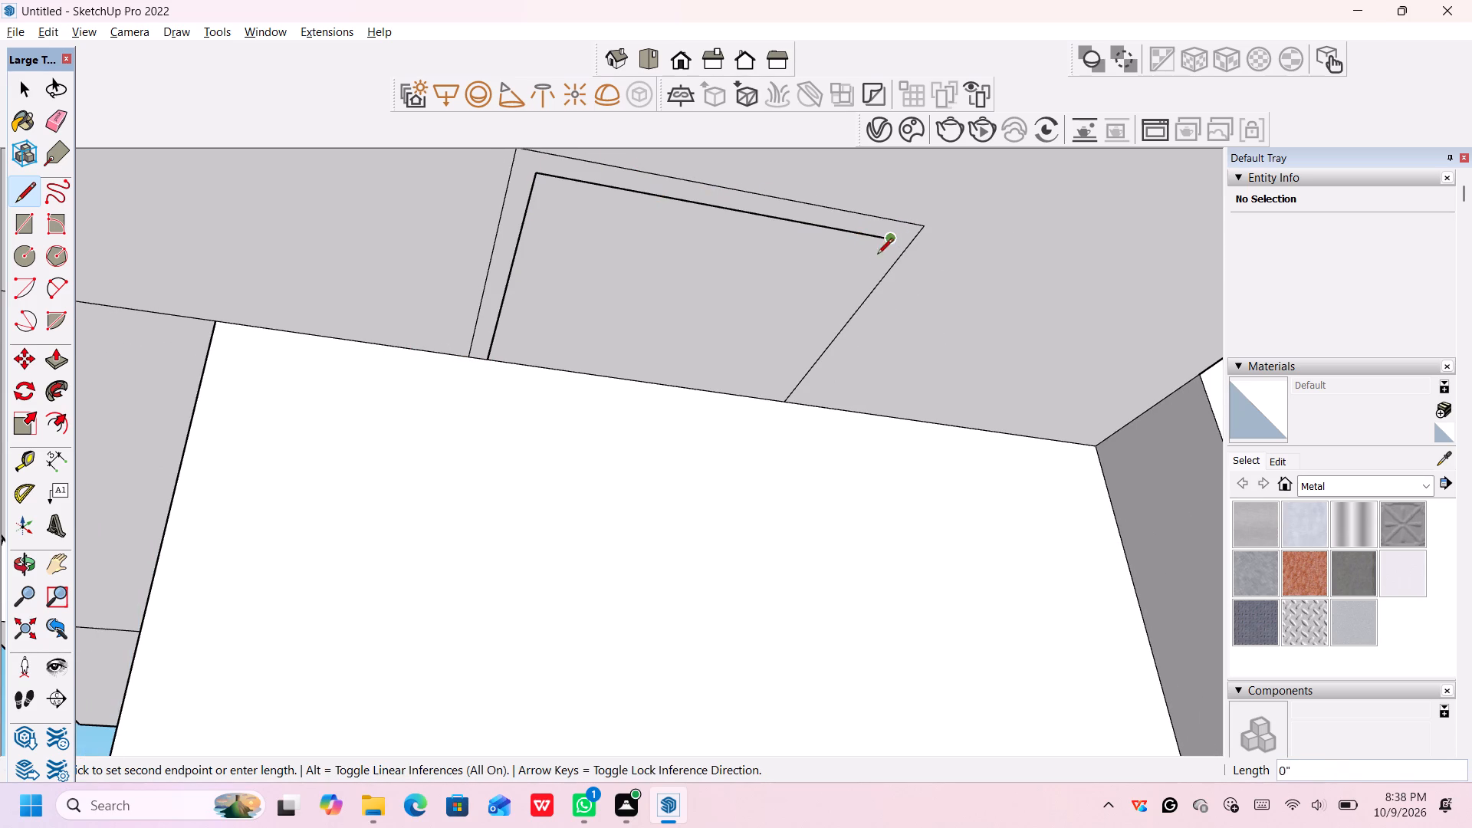
pyautogui.click(764, 397)
pyautogui.scroll(-2, 736, 417)
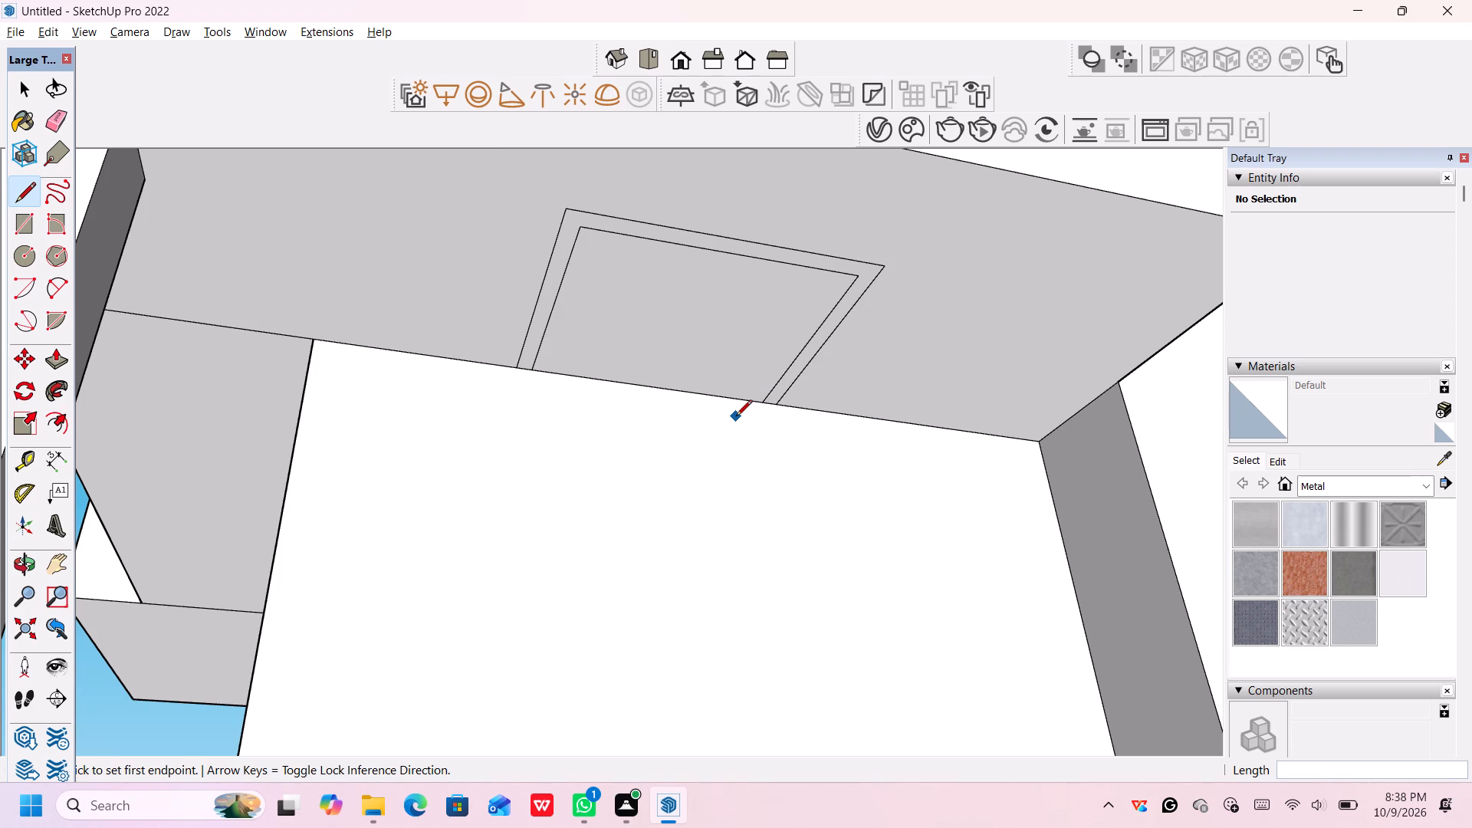
# Examine the double outline's position on the overhang's underside relative to the corner column and building front, from a distance and below.
pyautogui.scroll(-3, 739, 414)
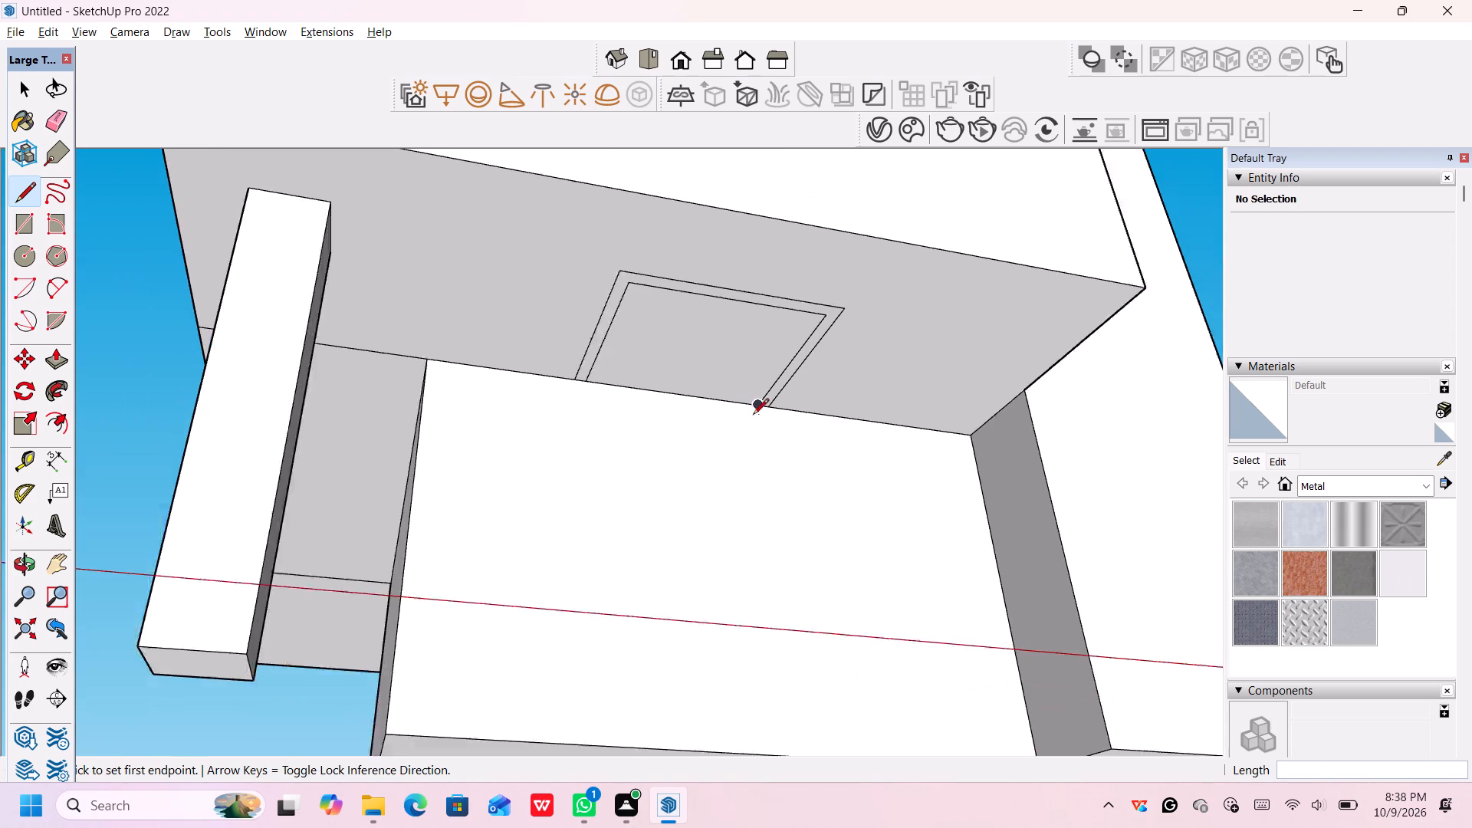
pyautogui.scroll(-1, 753, 416)
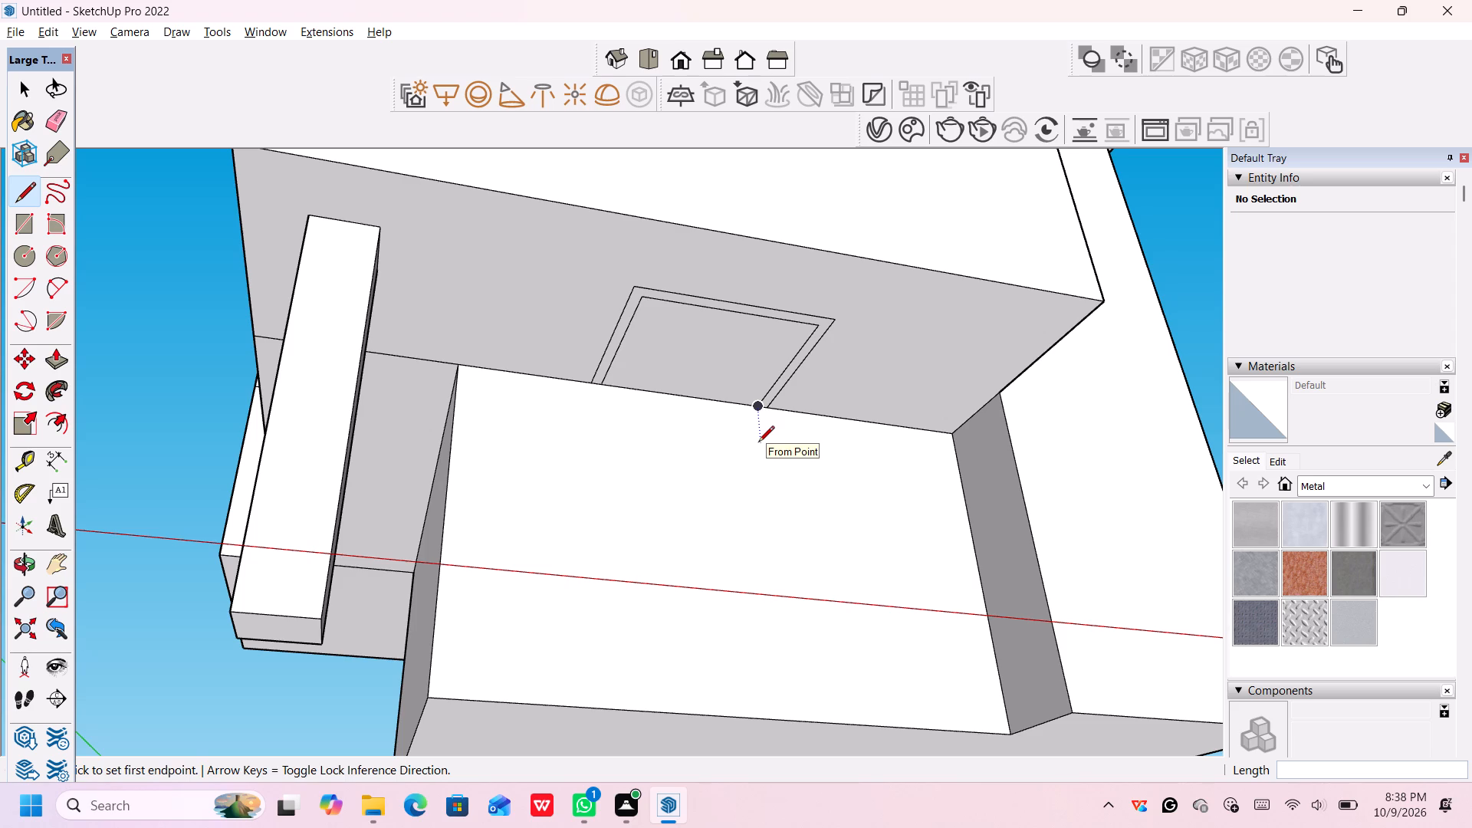
pyautogui.moveTo(758, 443); pyautogui.dragTo(779, 589, button='middle')
pyautogui.scroll(-5, 779, 589)
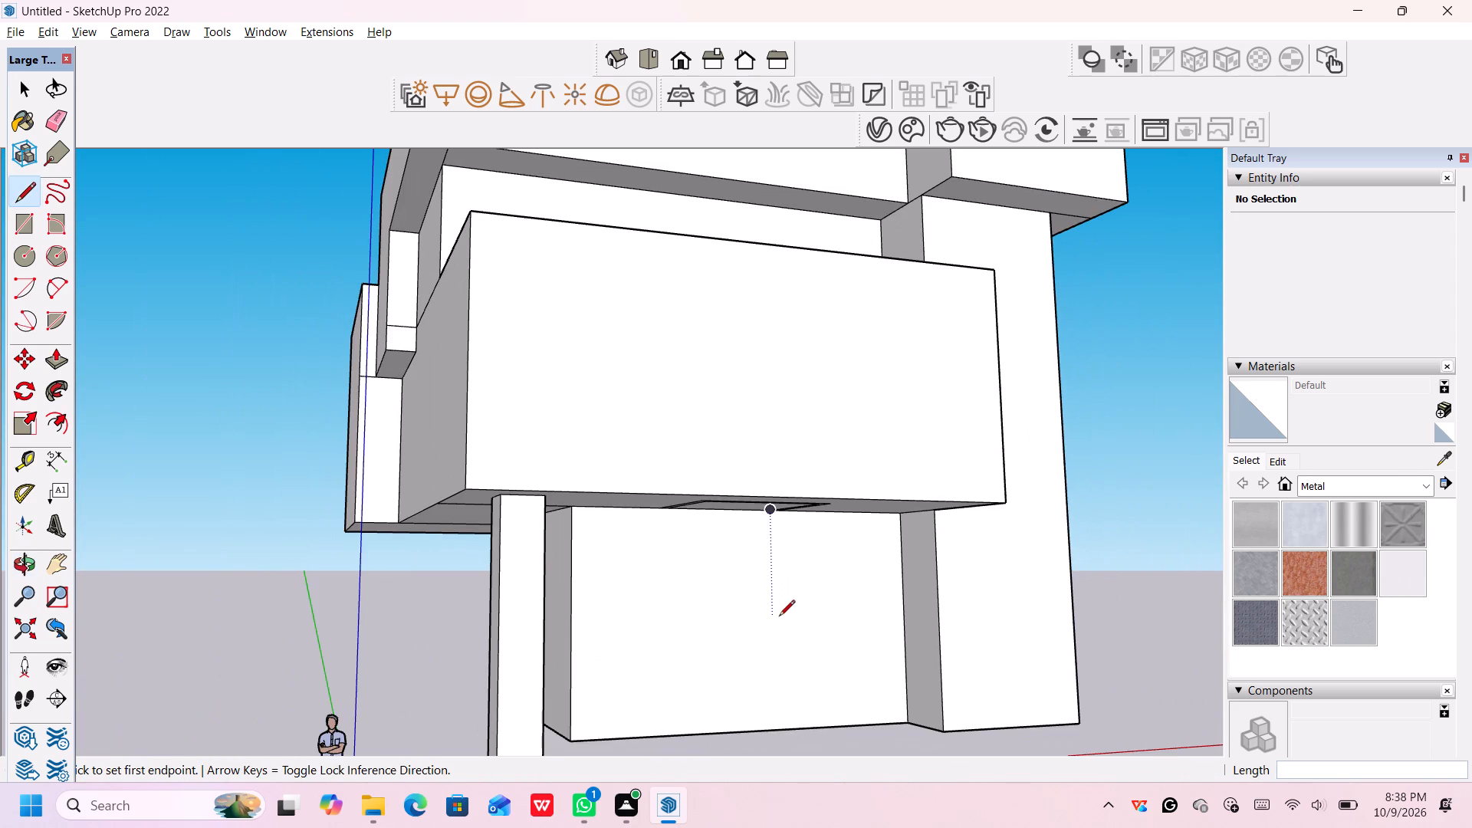
pyautogui.moveTo(779, 617); pyautogui.dragTo(774, 606, button='middle')
pyautogui.middleClick(774, 607)
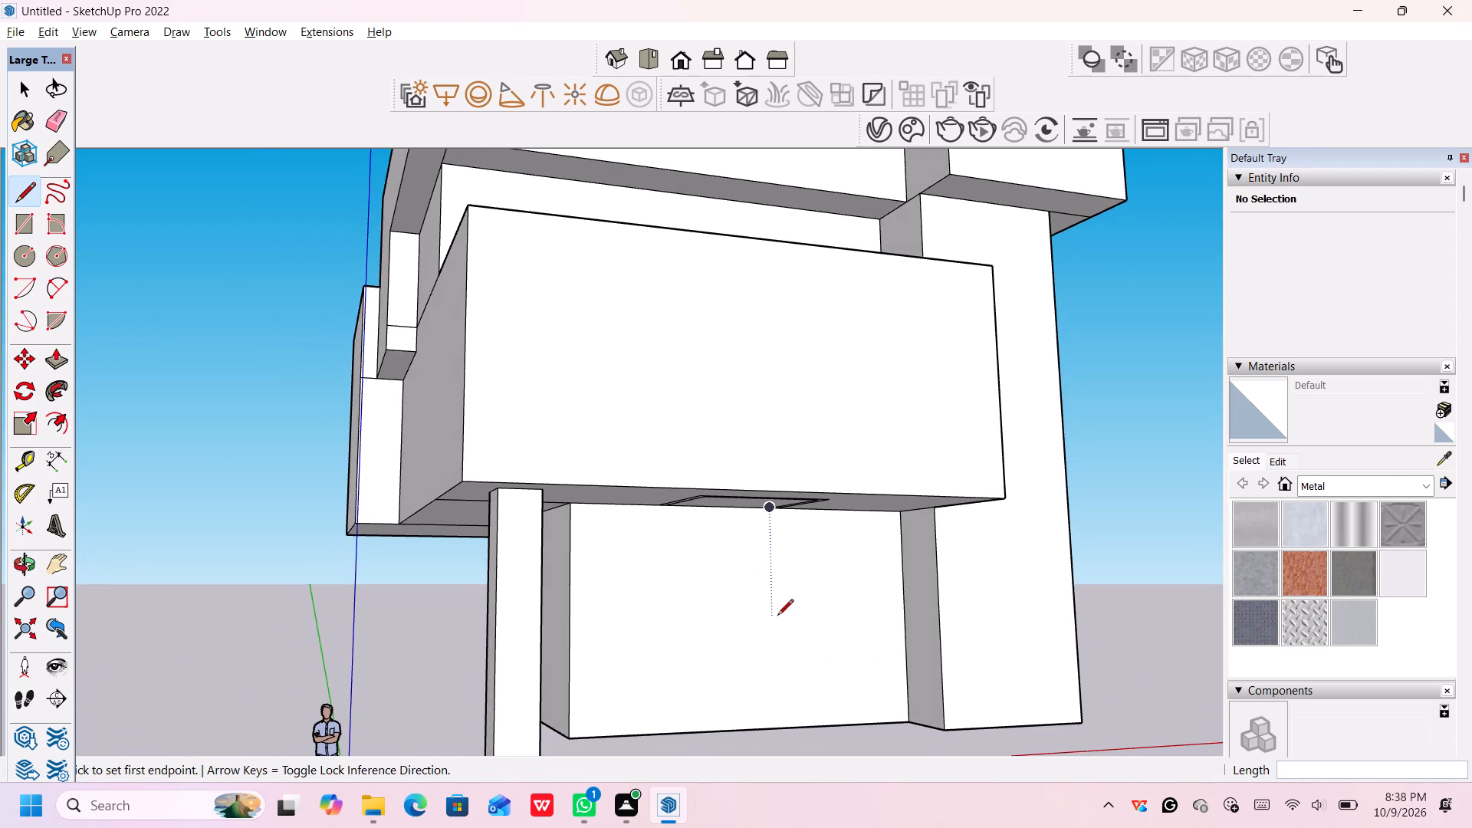
pyautogui.press('space')
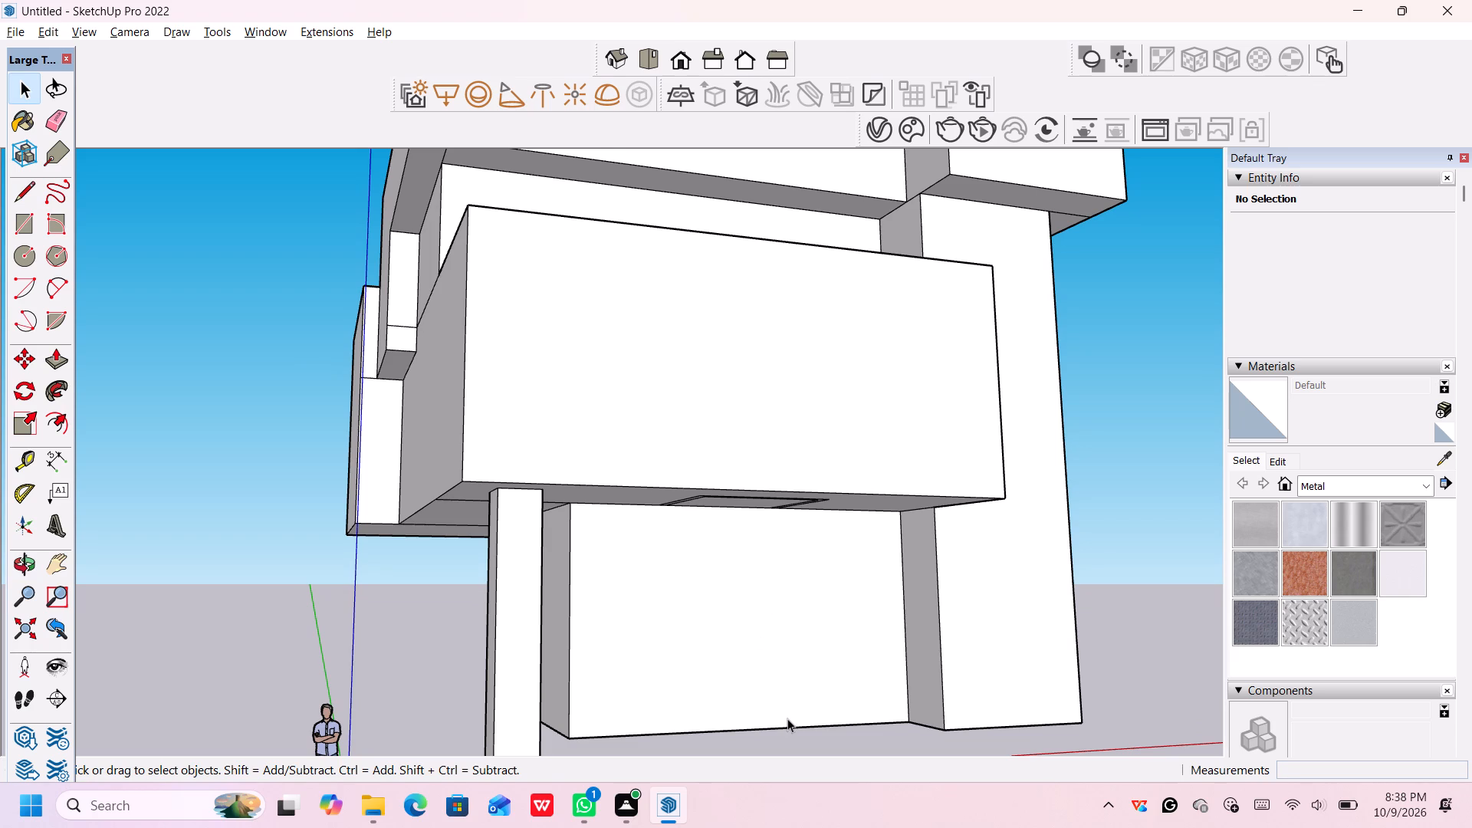
pyautogui.middleClick(787, 718)
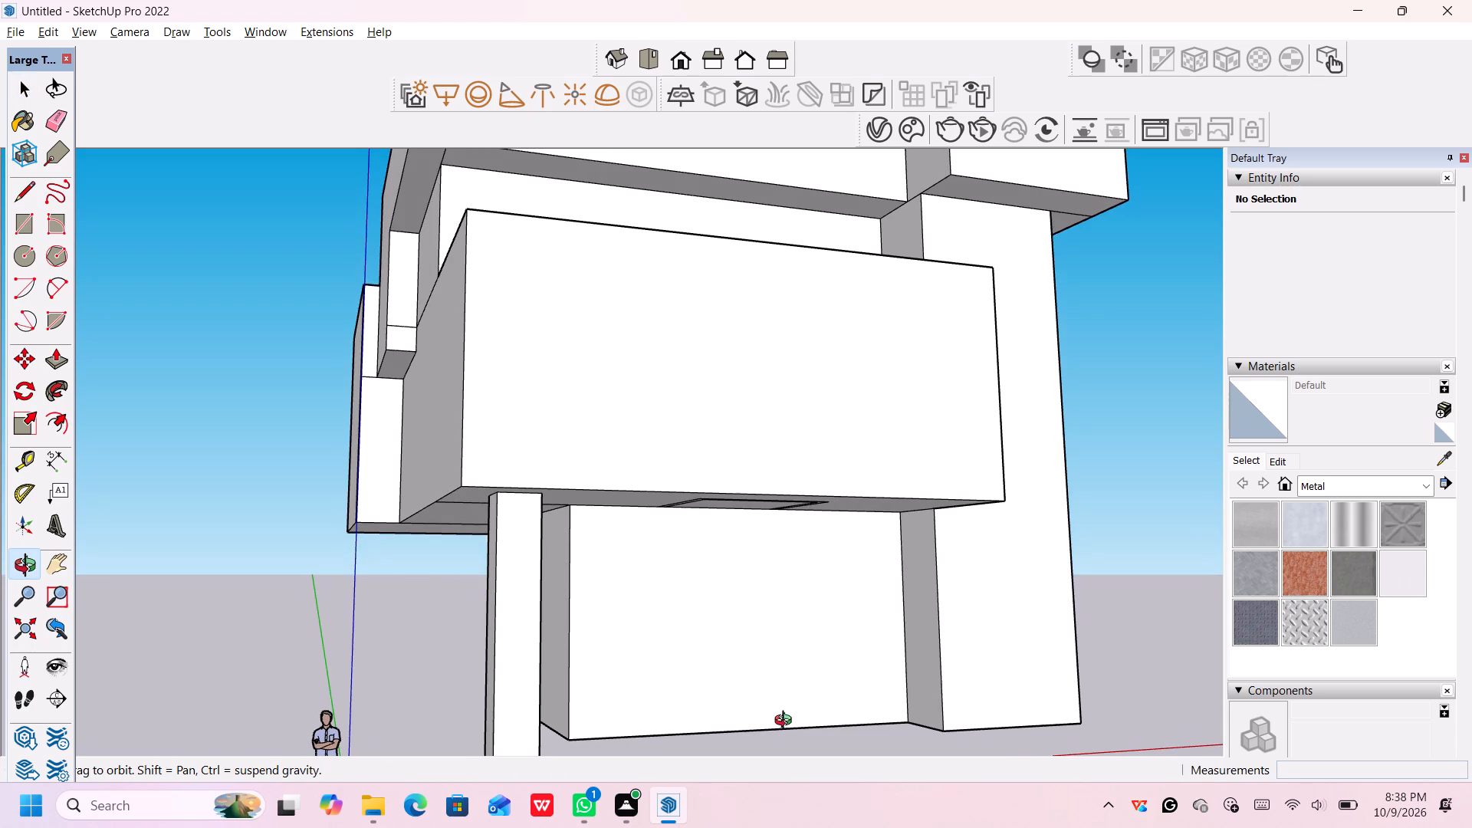
pyautogui.scroll(-2, 784, 722)
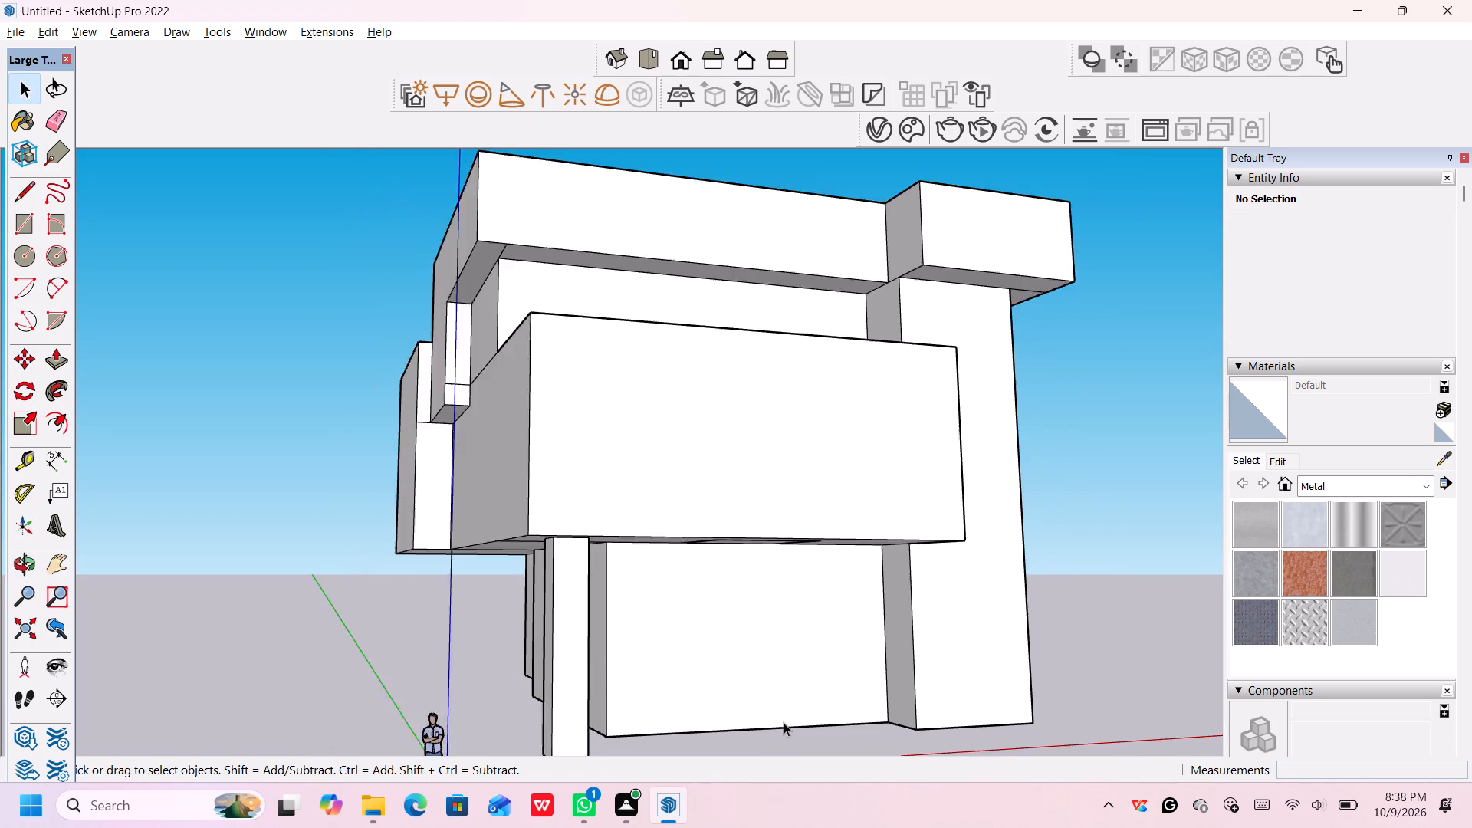
pyautogui.scroll(-1, 784, 722)
pyautogui.middleClick(782, 724)
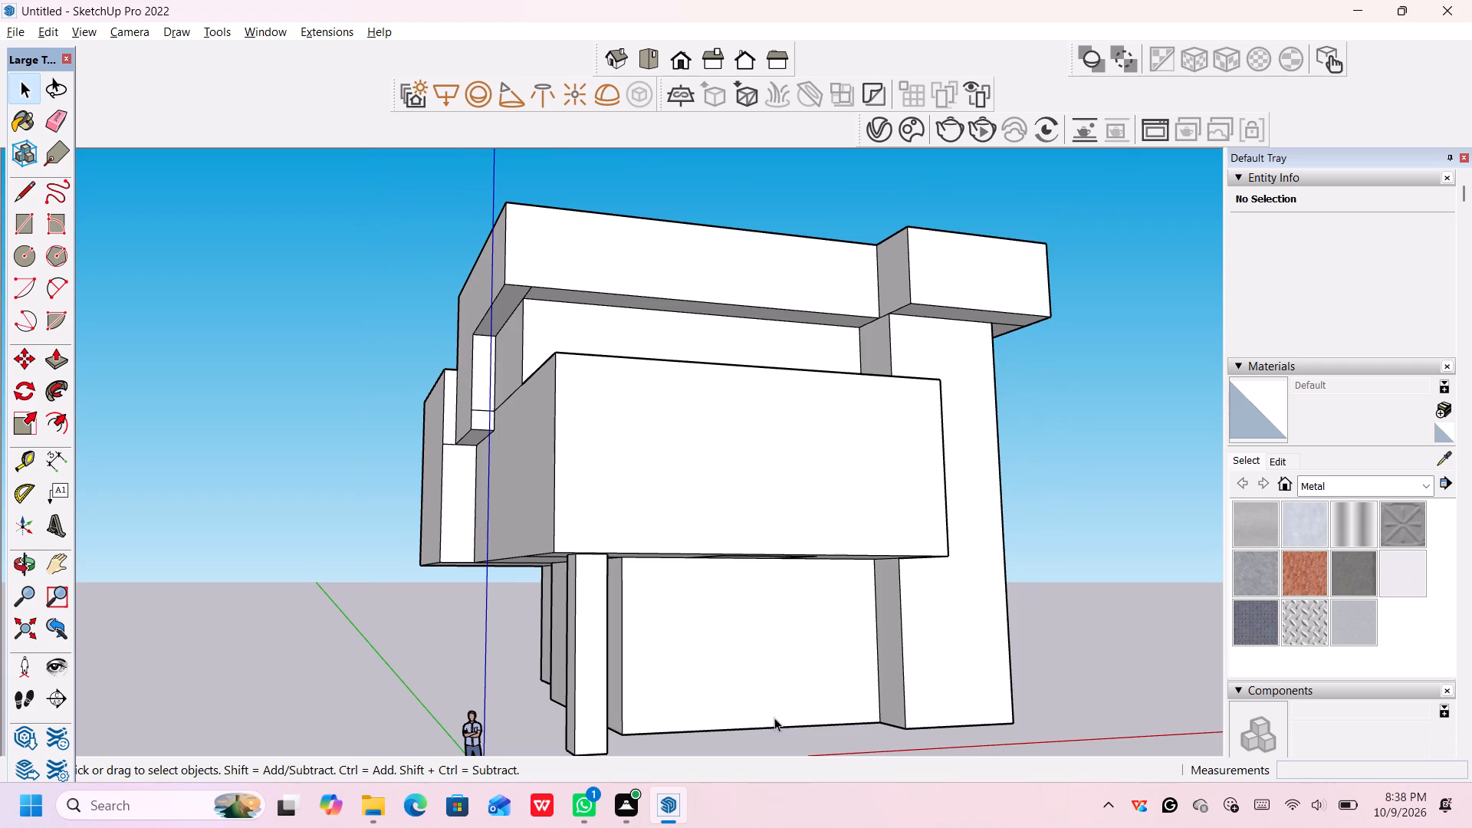
pyautogui.scroll(2, 695, 714)
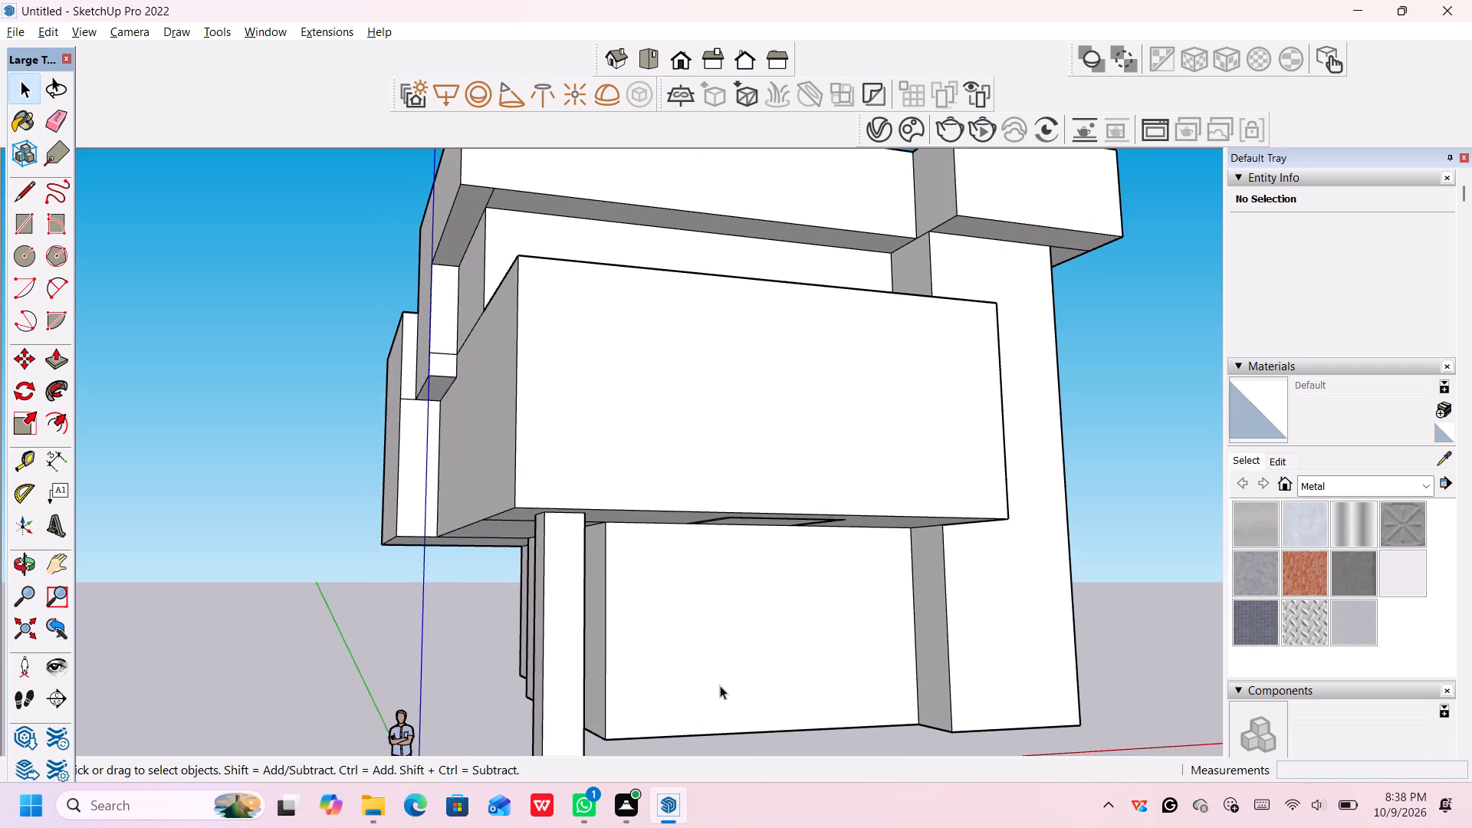
pyautogui.moveTo(731, 673); pyautogui.dragTo(724, 609, button='middle')
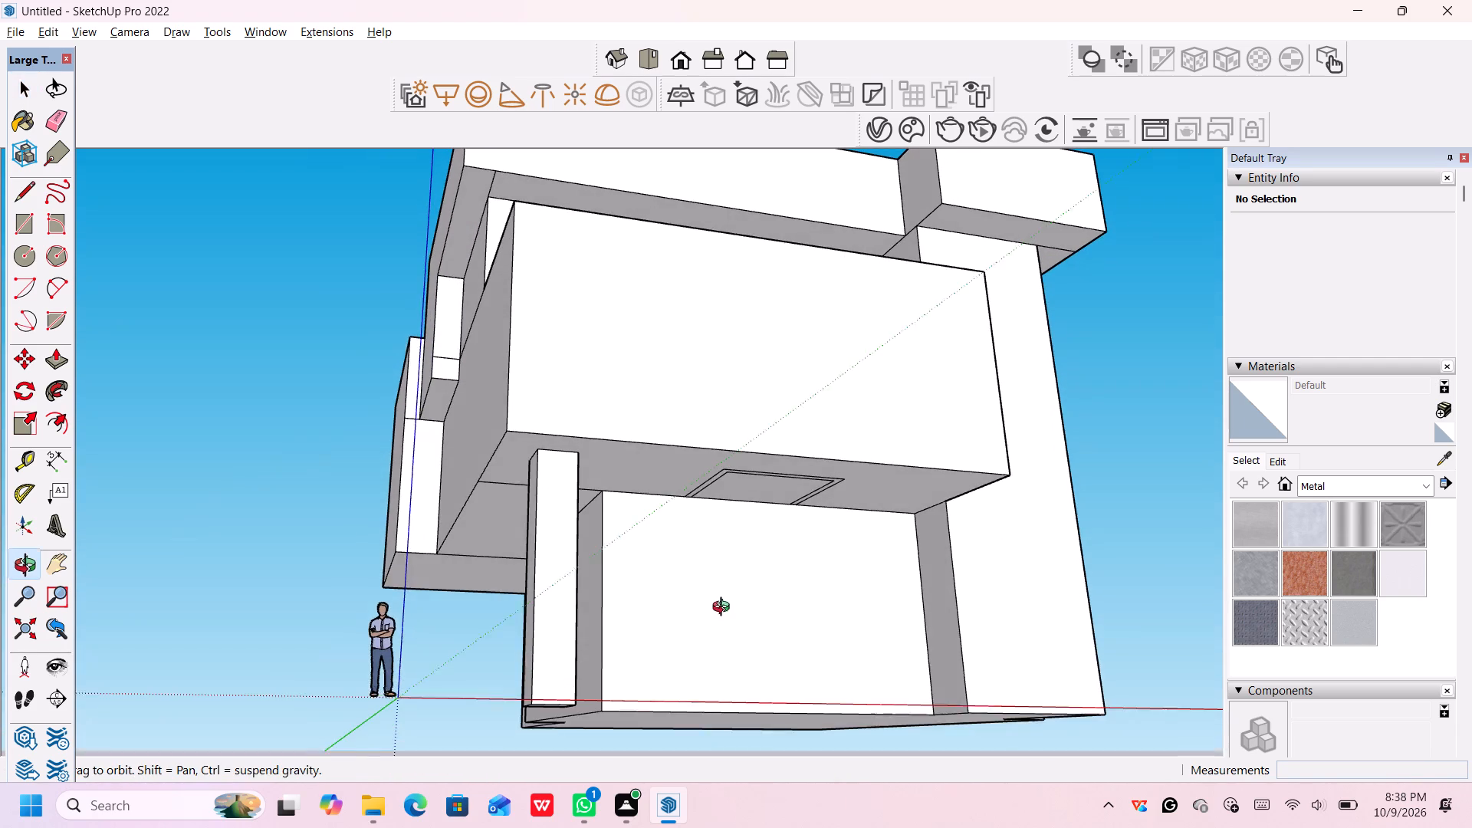
pyautogui.moveTo(724, 609); pyautogui.dragTo(724, 606, button='middle')
pyautogui.scroll(6, 803, 554)
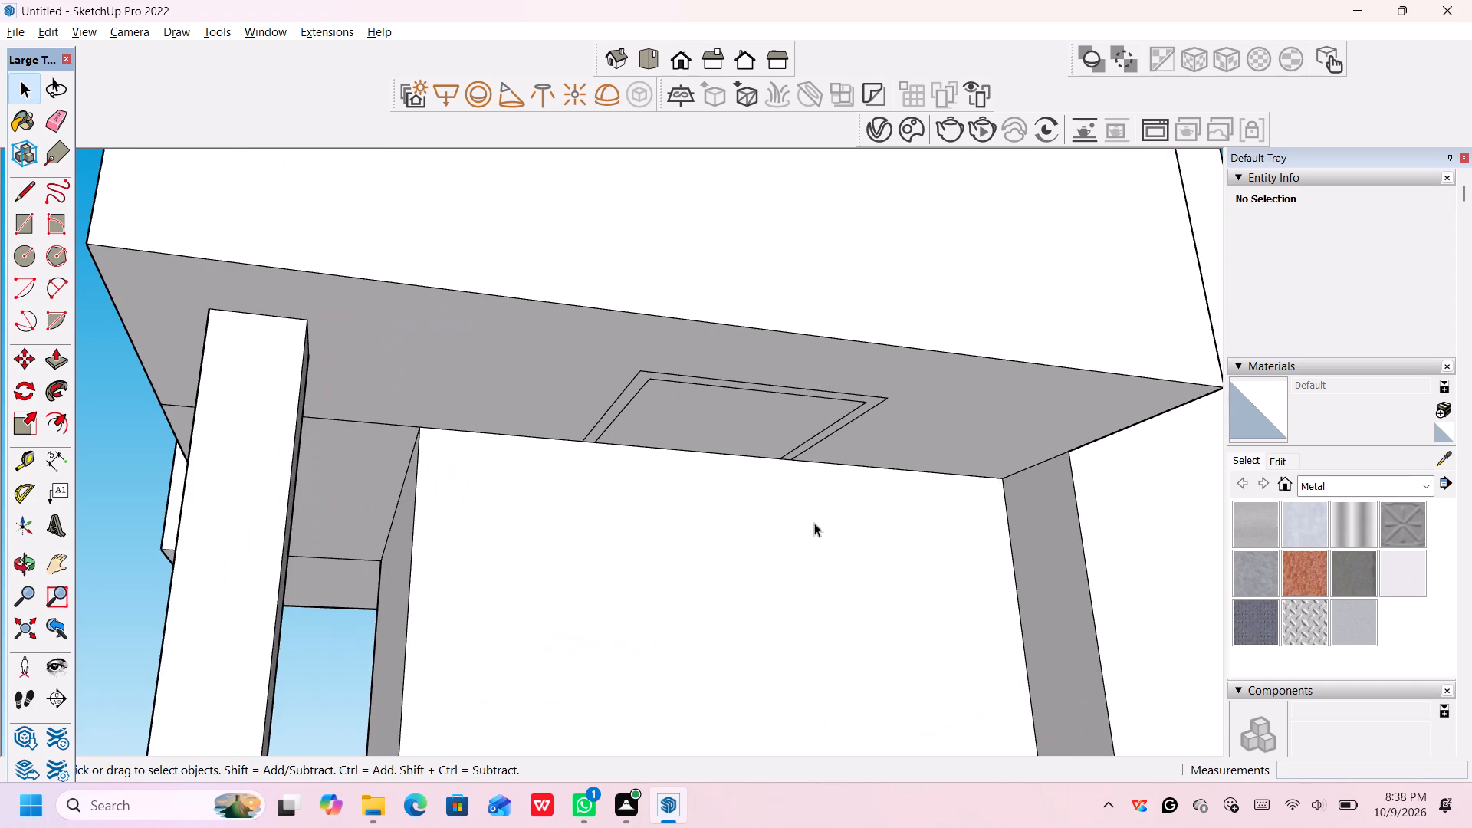
# Widen the outer outline on the overhang's underside by moving its side edge farthest from the column outward about 4' 7", plus about 9" more.
pyautogui.moveTo(844, 490); pyautogui.dragTo(787, 472, button='middle')
pyautogui.scroll(2, 787, 472)
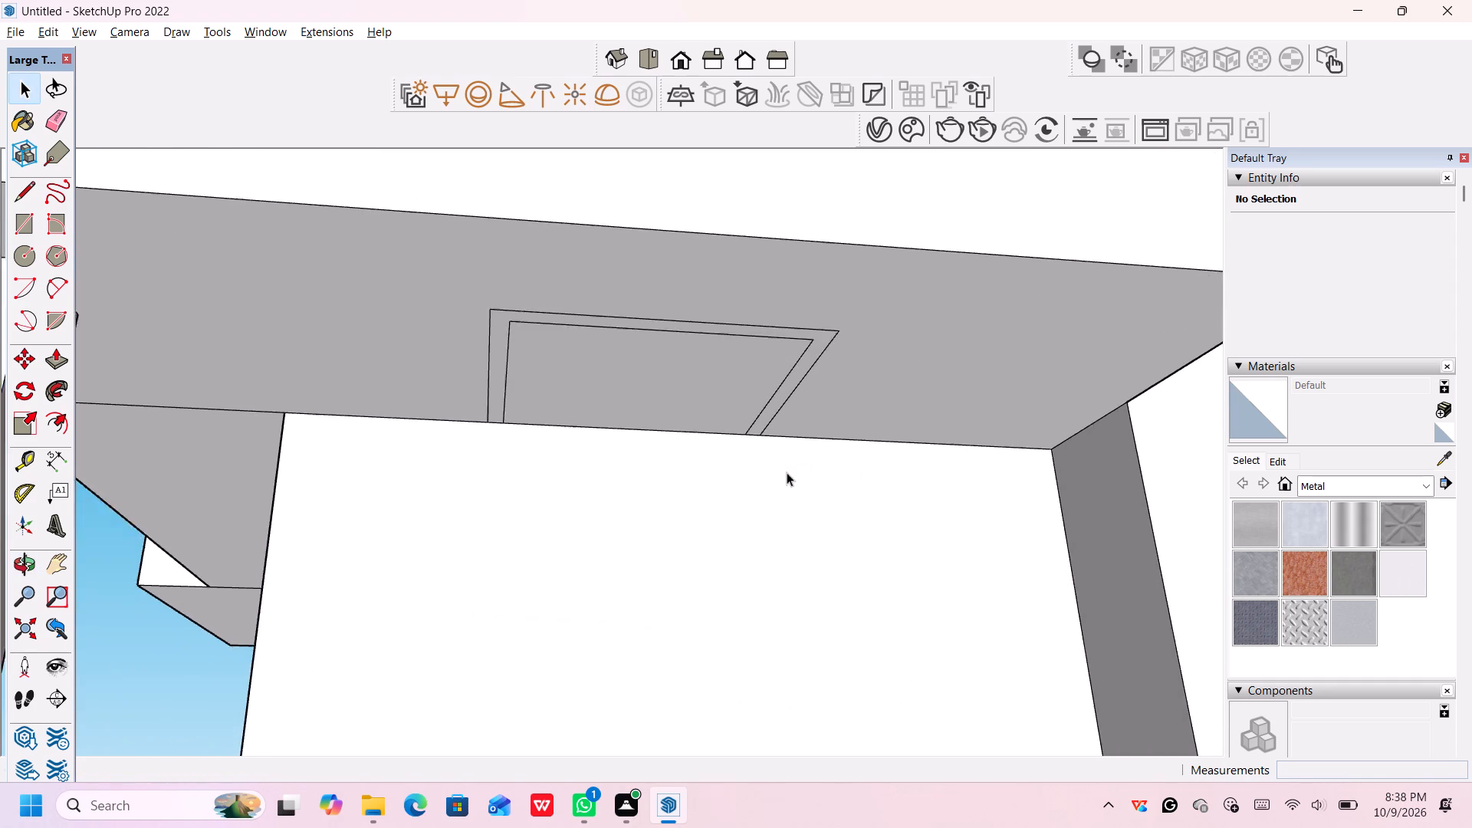
pyautogui.scroll(4, 787, 472)
pyautogui.moveTo(812, 347); pyautogui.dragTo(803, 347)
pyautogui.click(795, 350)
pyautogui.scroll(1, 795, 350)
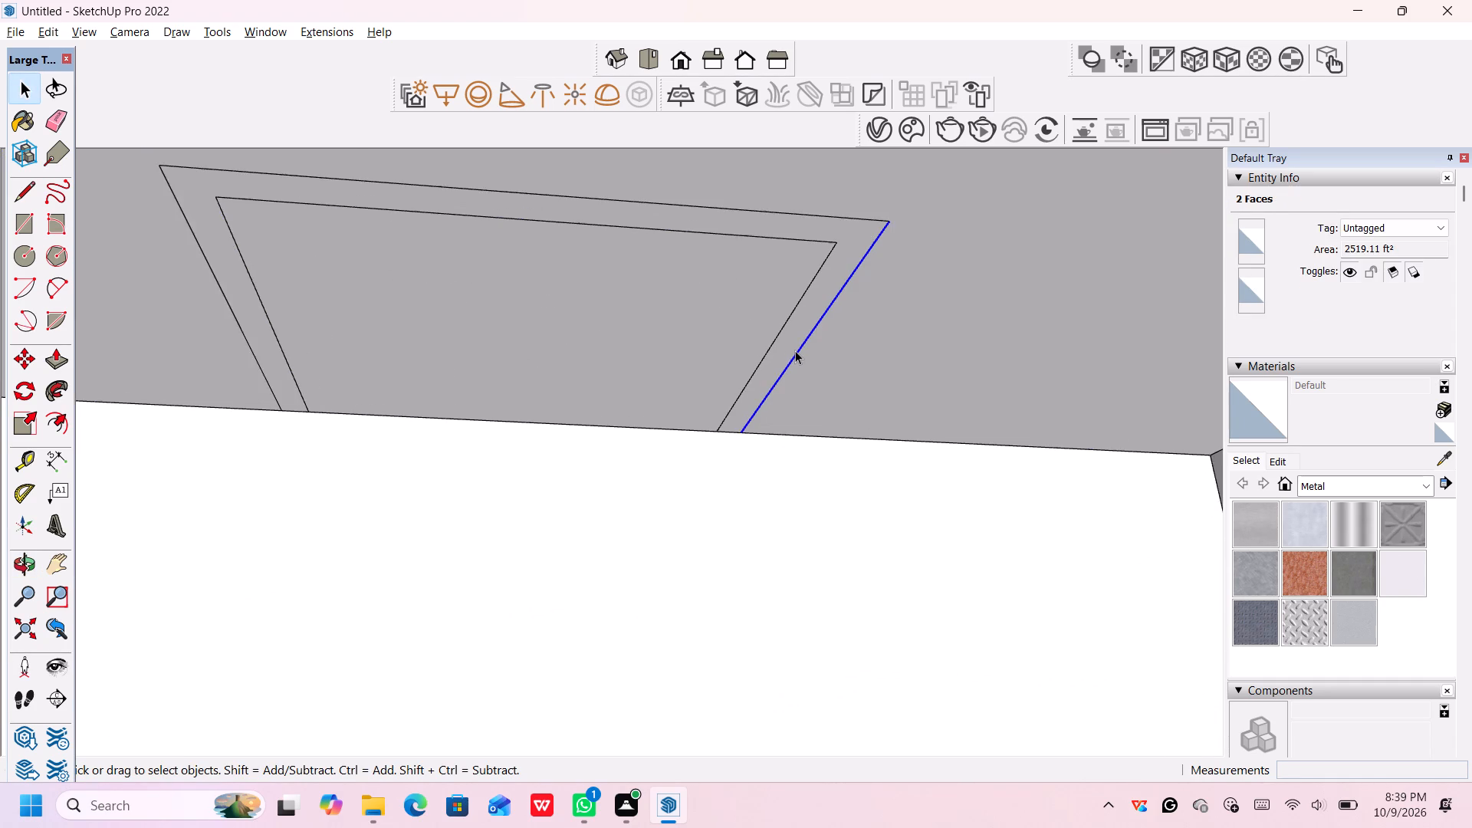
pyautogui.scroll(1, 795, 350)
pyautogui.press('m')
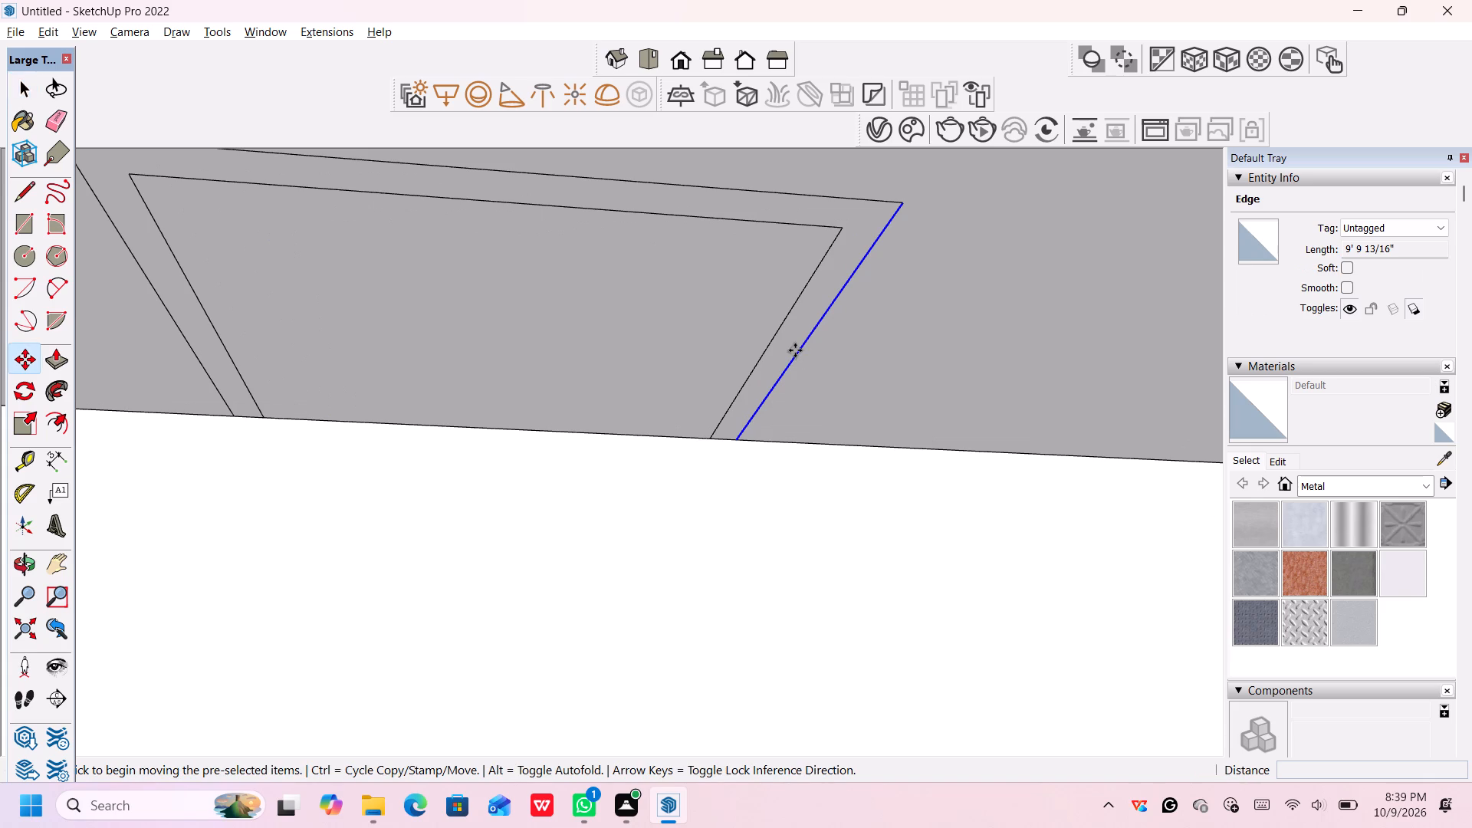
pyautogui.click(797, 347)
pyautogui.scroll(-1, 964, 360)
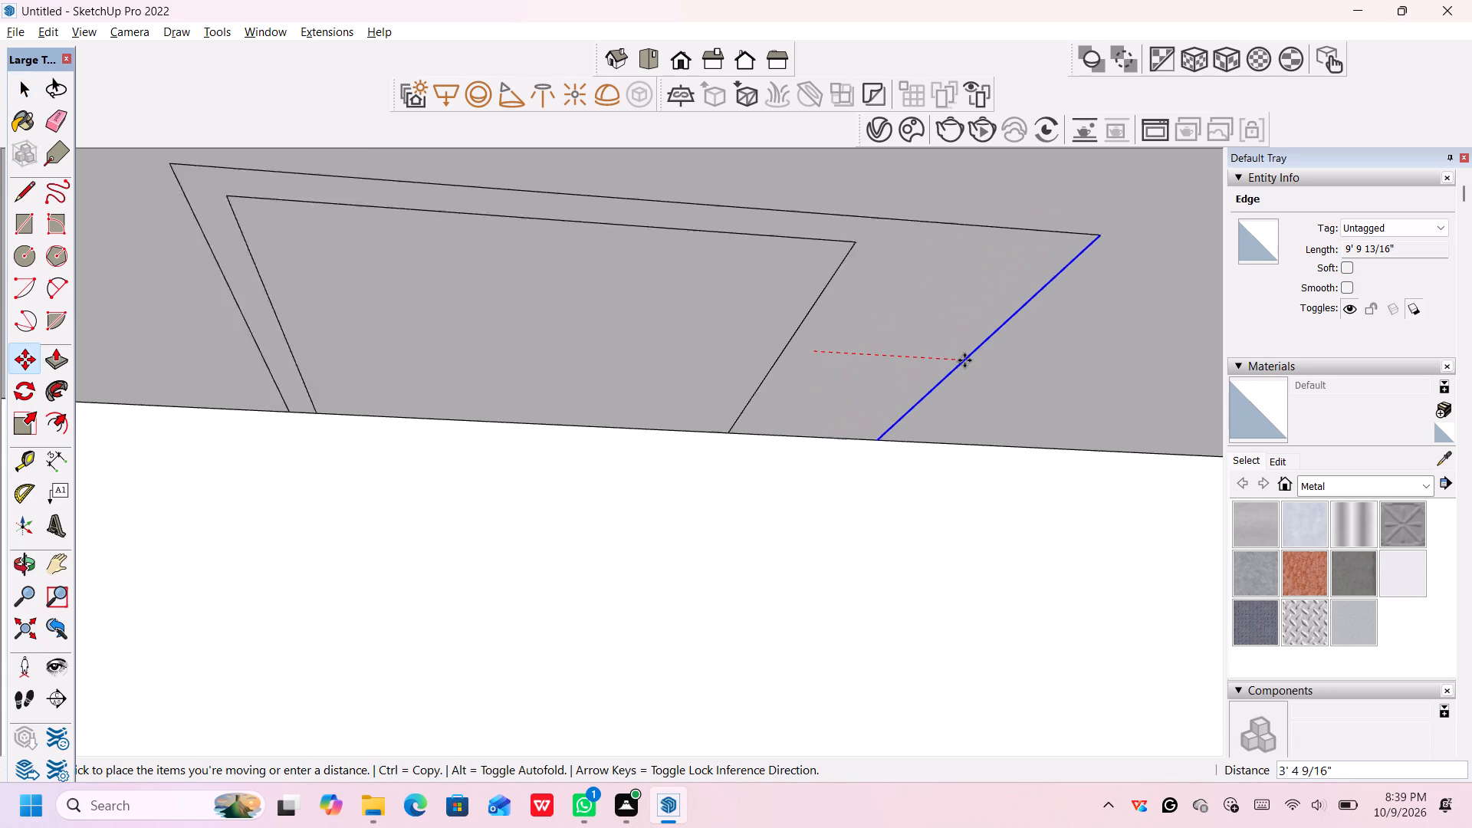
pyautogui.scroll(-2, 964, 360)
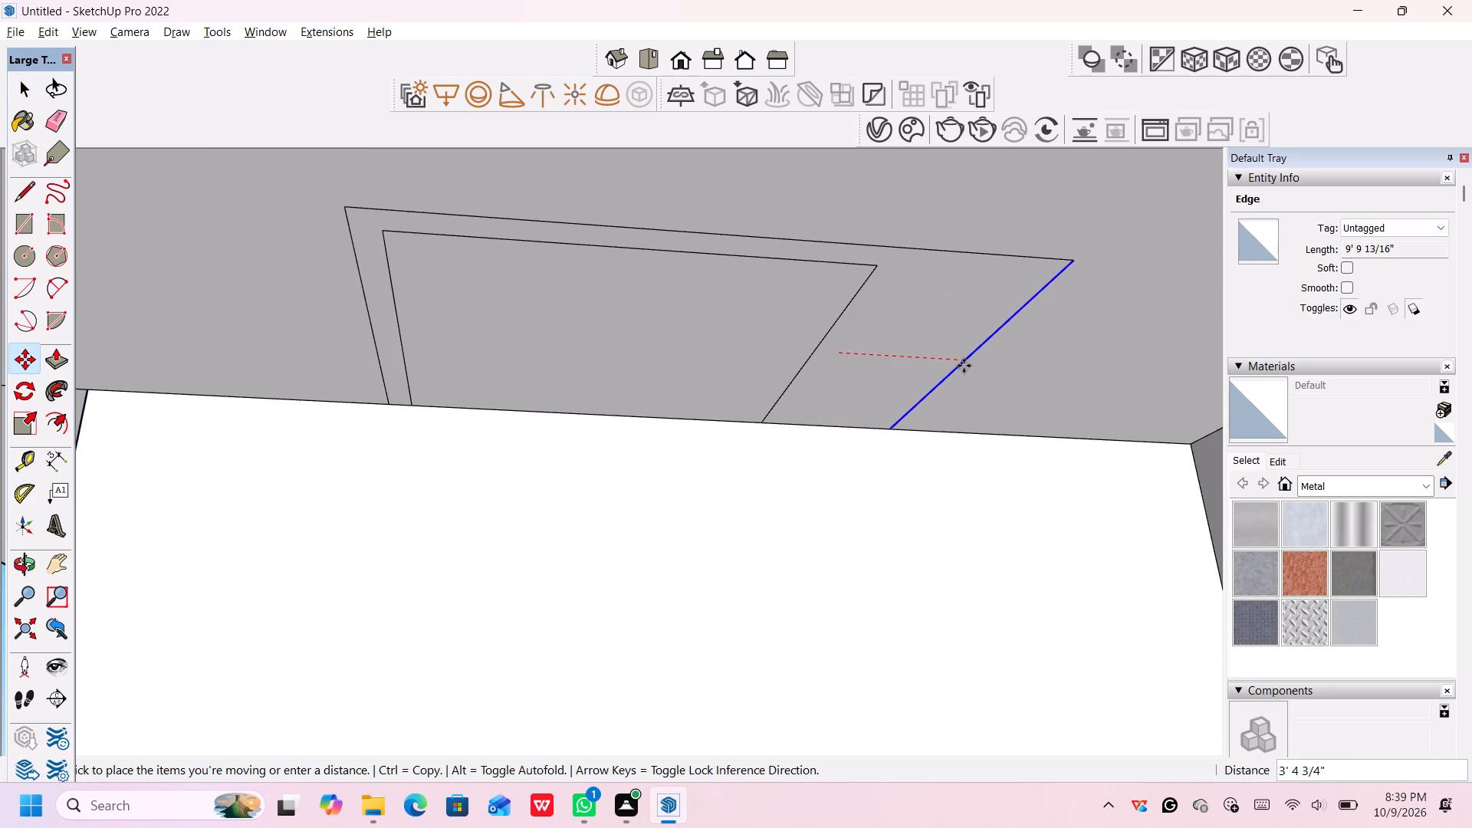
pyautogui.scroll(-16, 972, 366)
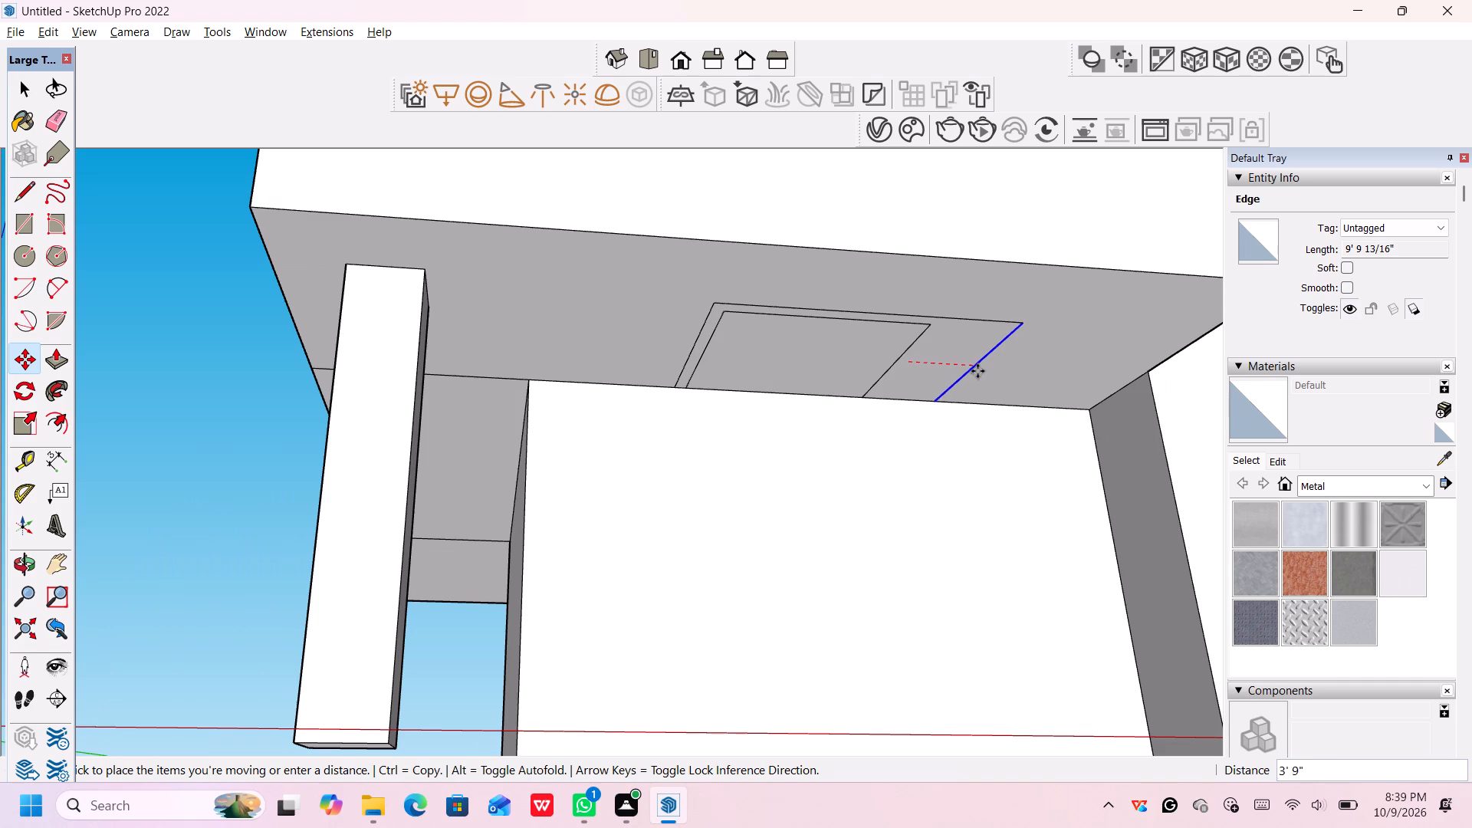
pyautogui.click(989, 374)
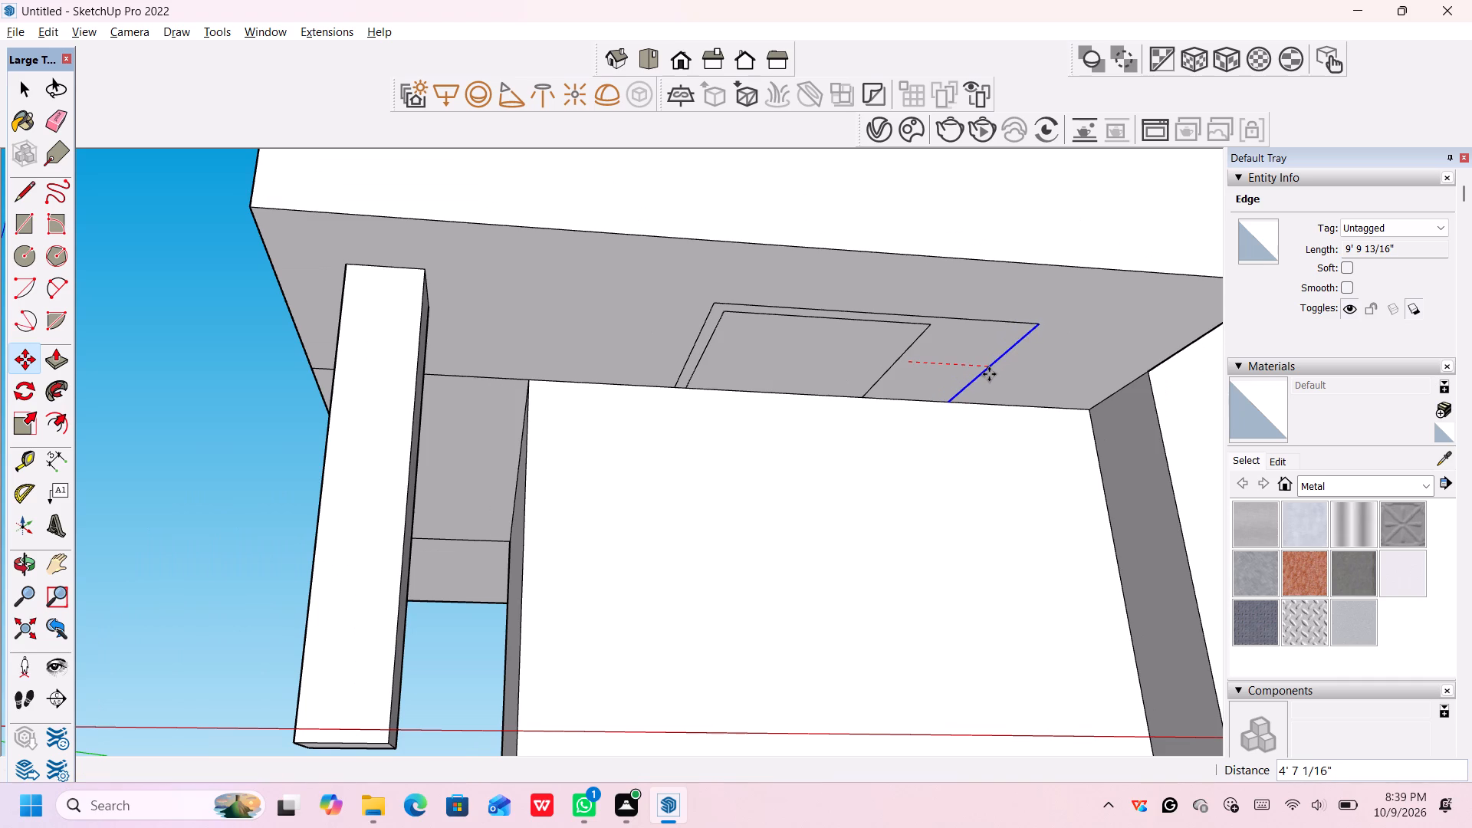
pyautogui.scroll(1, 879, 370)
pyautogui.click(894, 366)
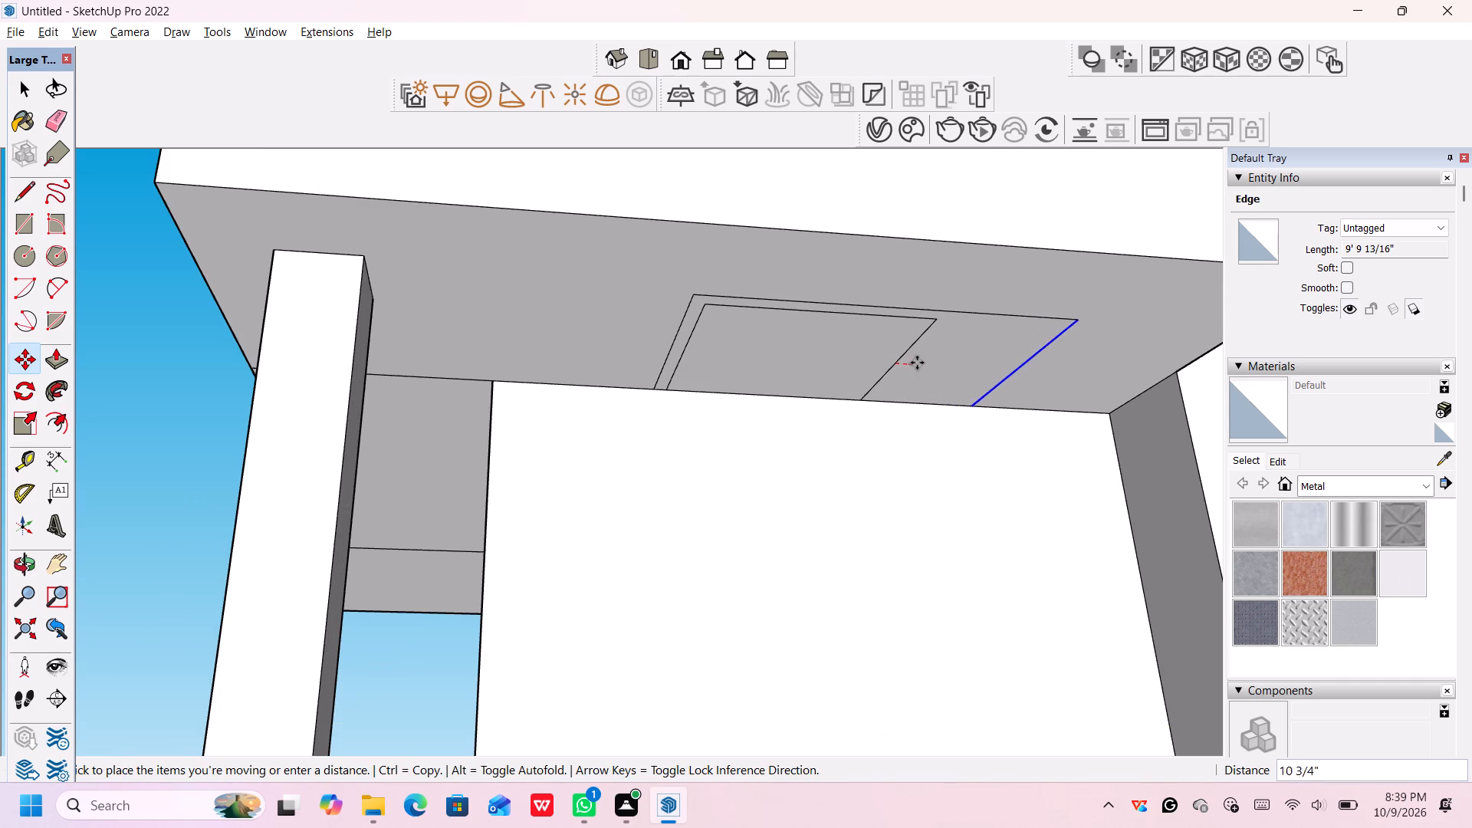
pyautogui.click(910, 360)
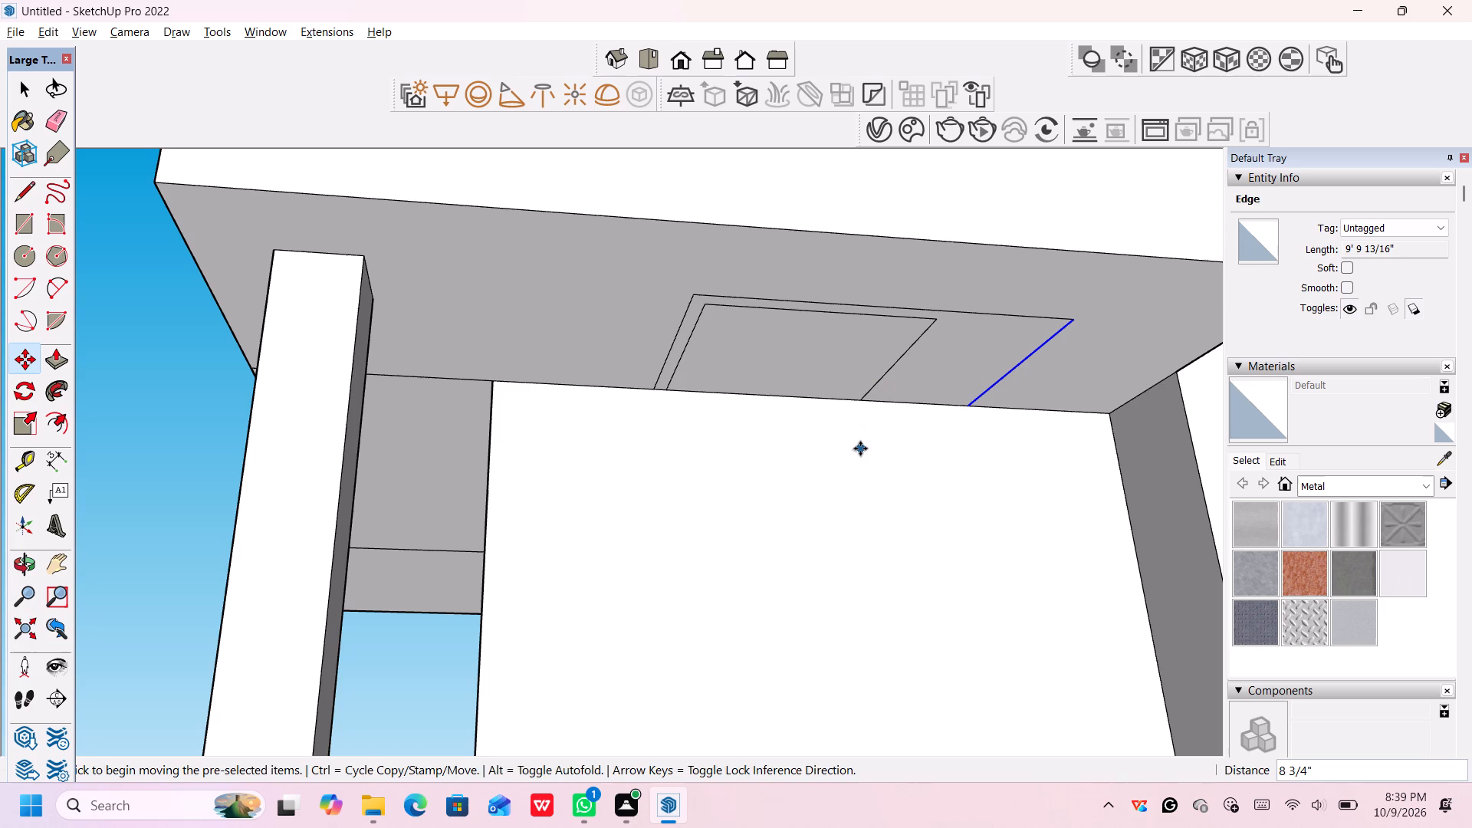
pyautogui.press('space')
# Move the inner outline's matching side edge outward about 5' 2", leaving a narrow border strip beside the outer edge.
pyautogui.click(891, 366)
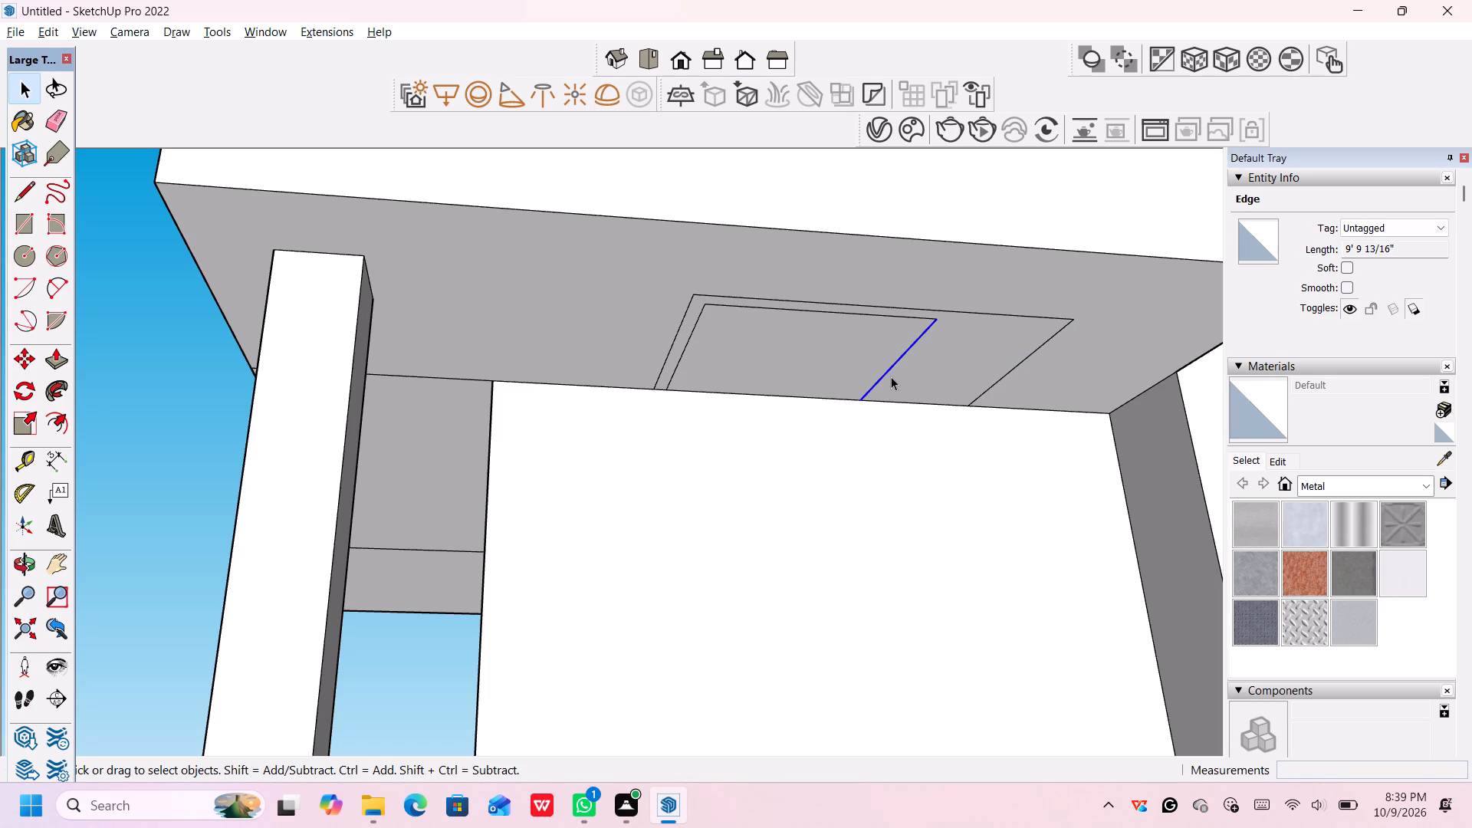
pyautogui.press('m')
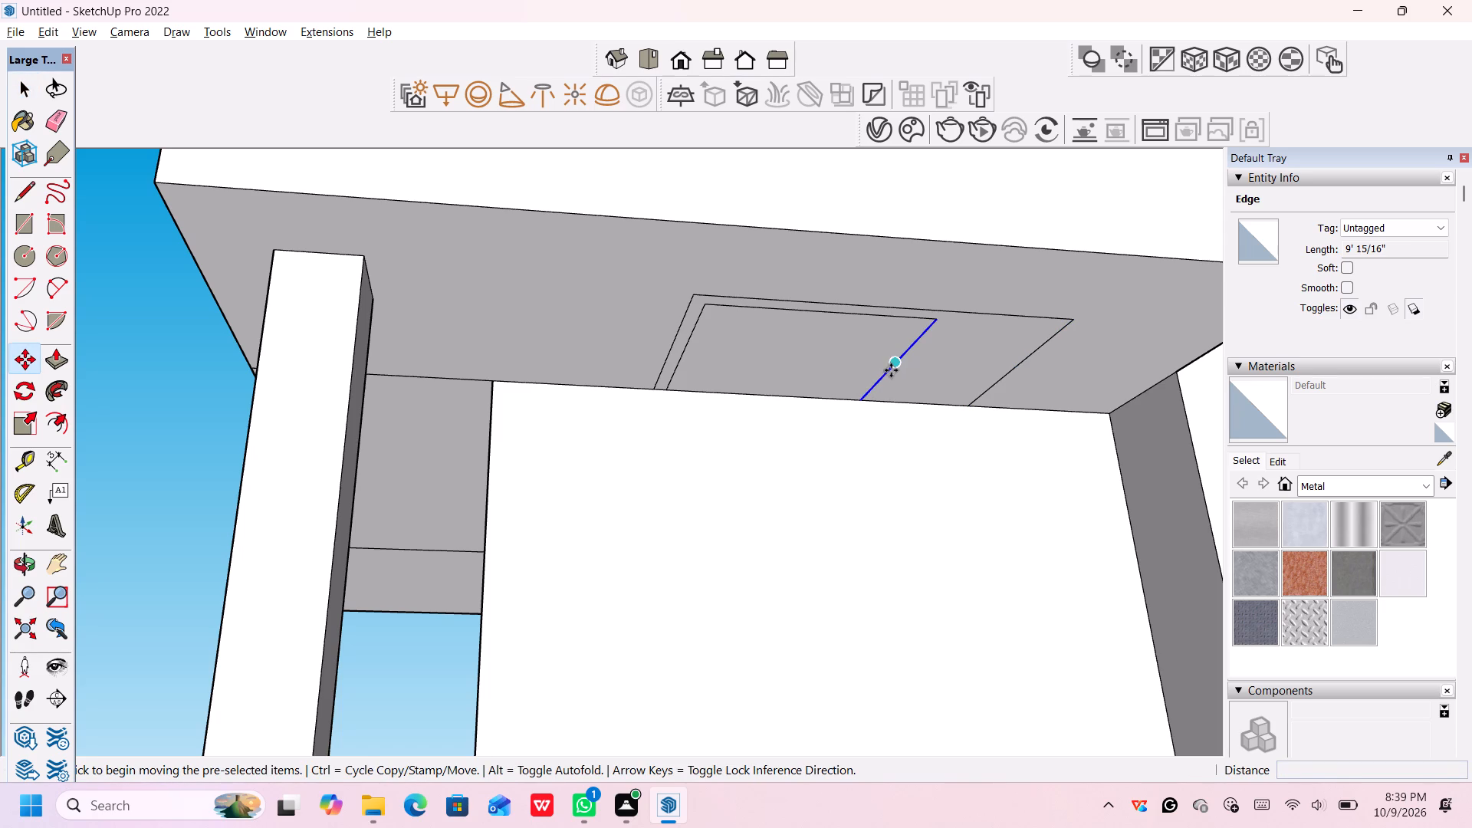
pyautogui.click(892, 364)
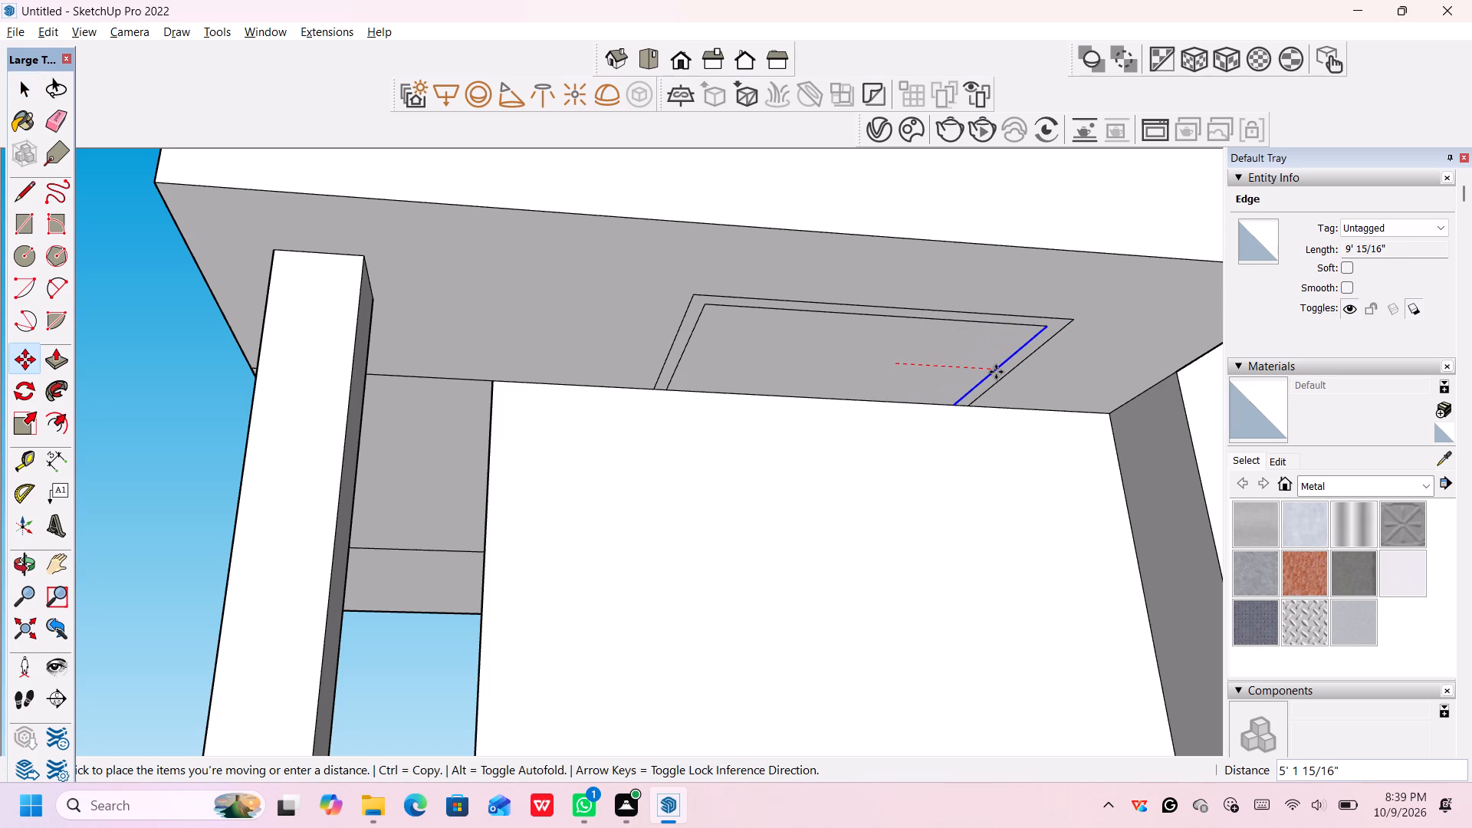
pyautogui.click(996, 372)
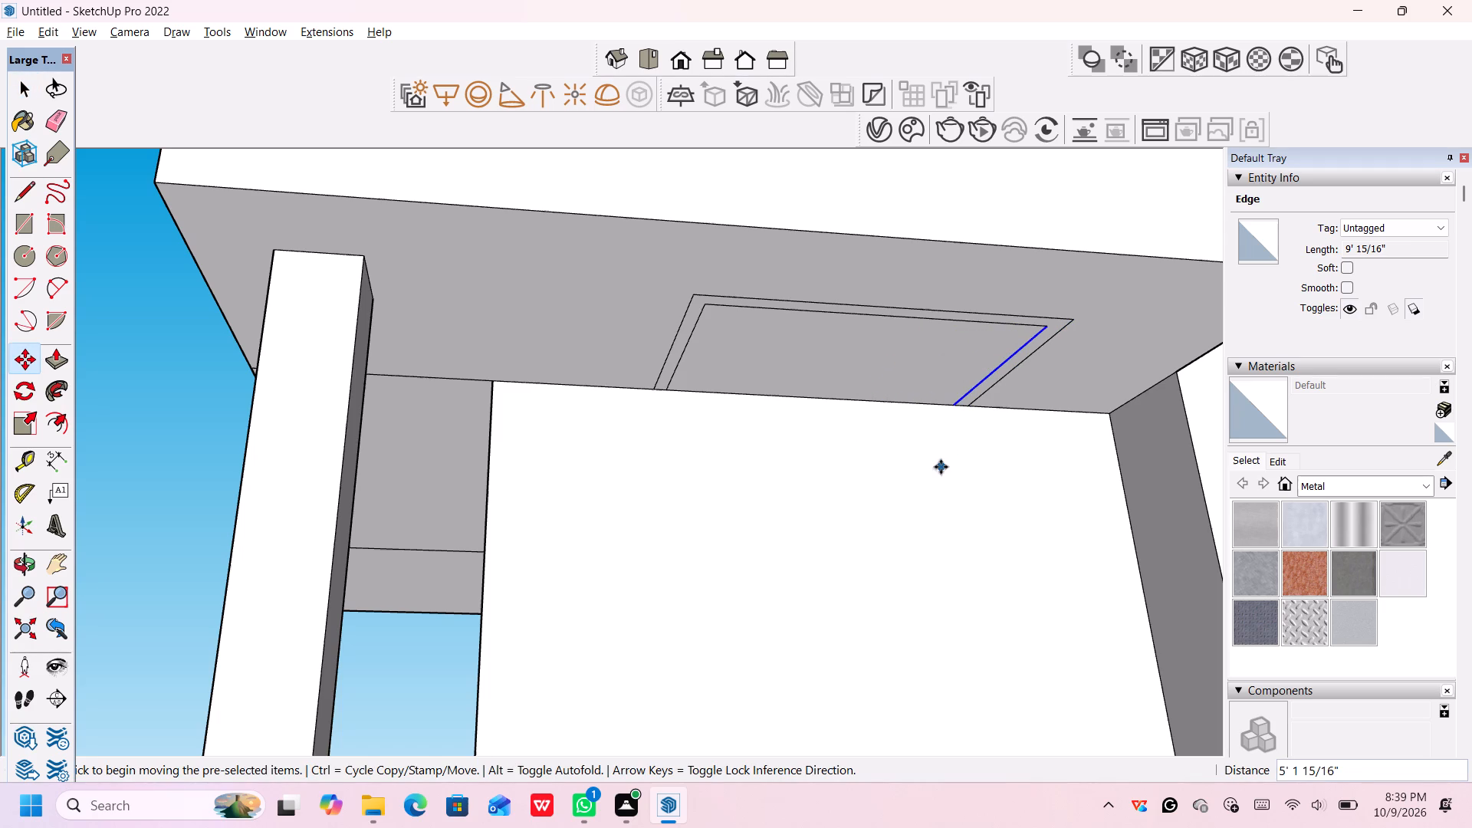
pyautogui.press('space')
# Pull the three-sided border strip on the overhang's underside down about 2' 8" with Push/Pull to form a hanging band.
pyautogui.scroll(-4, 925, 454)
pyautogui.moveTo(918, 442); pyautogui.dragTo(848, 442, button='middle')
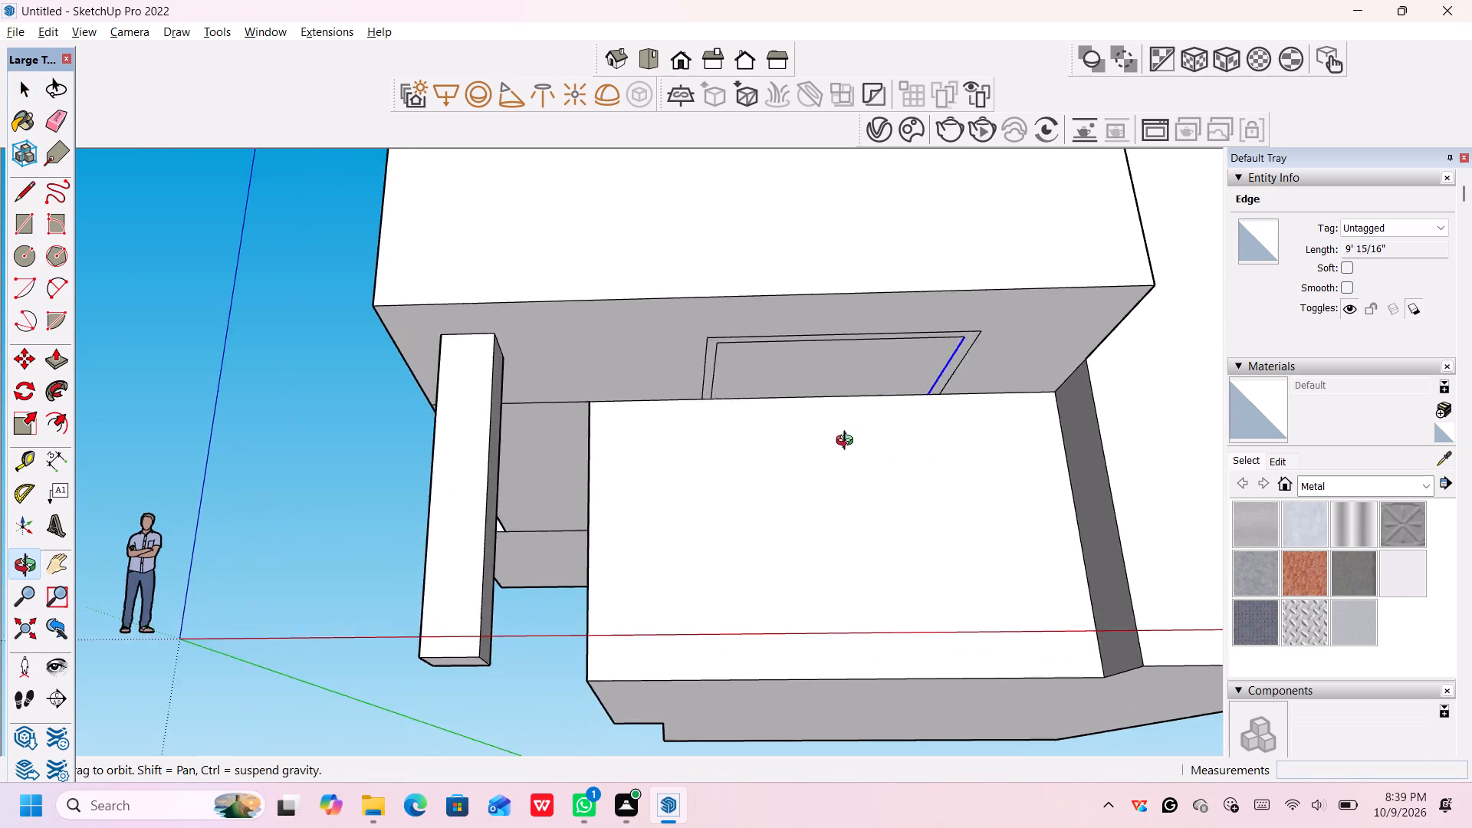
pyautogui.moveTo(848, 442); pyautogui.dragTo(853, 458, button='middle')
pyautogui.scroll(-4, 850, 442)
pyautogui.moveTo(850, 442); pyautogui.dragTo(843, 374, button='middle')
pyautogui.scroll(7, 843, 367)
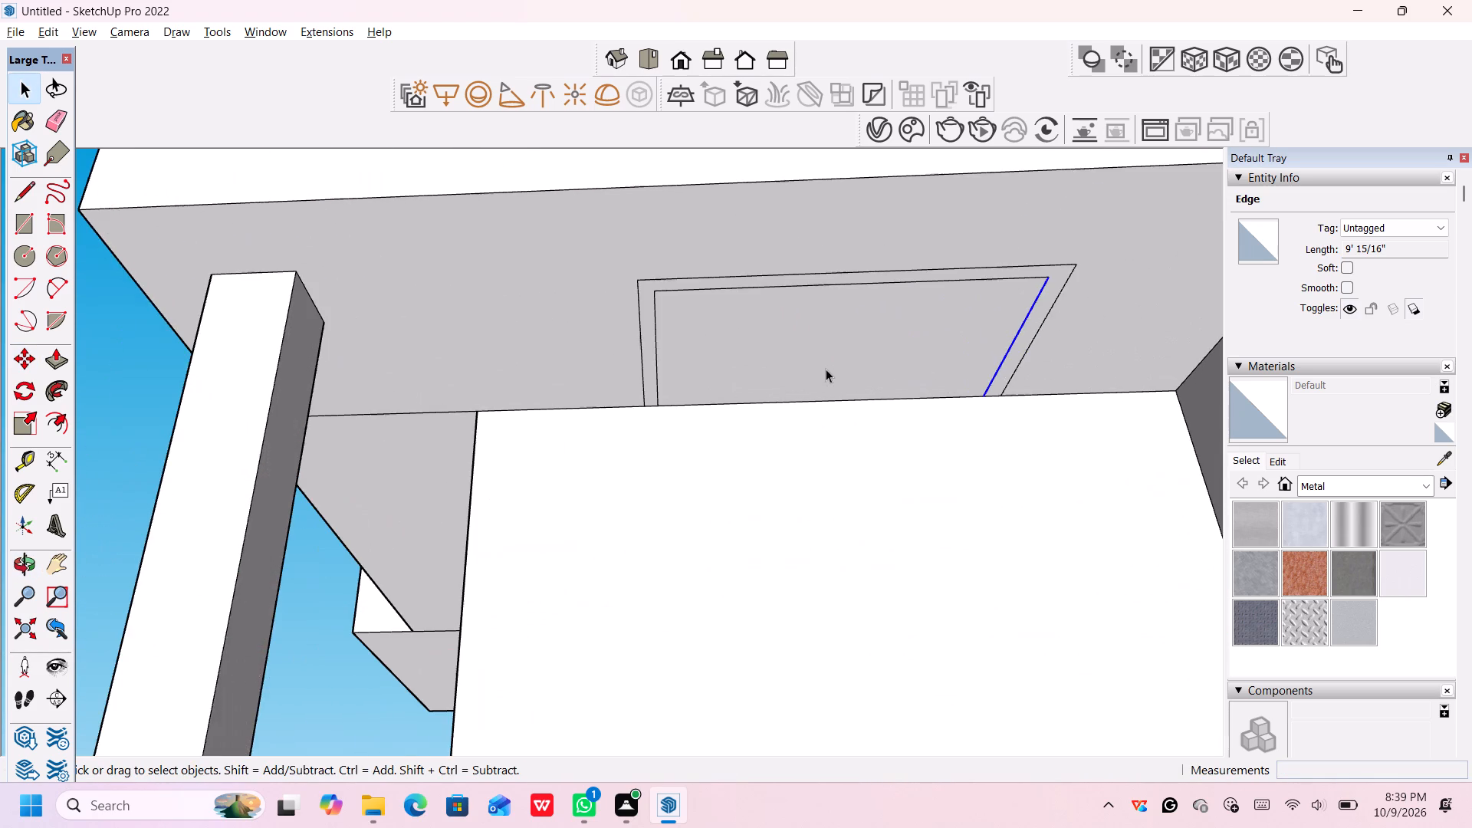
pyautogui.moveTo(836, 435); pyautogui.dragTo(826, 387, button='middle')
pyautogui.scroll(2, 985, 264)
pyautogui.moveTo(986, 343); pyautogui.dragTo(625, 442, button='middle')
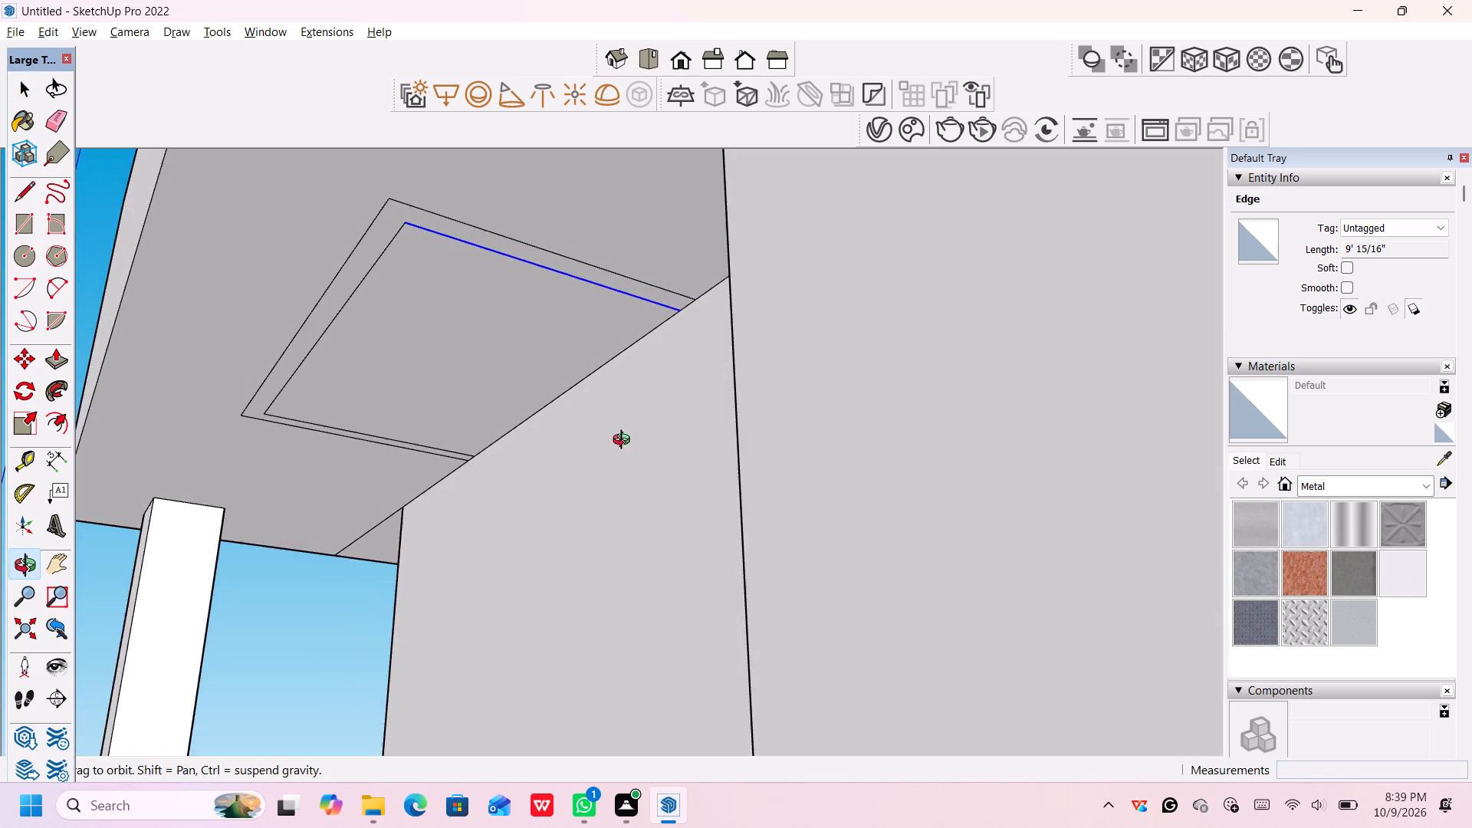
pyautogui.moveTo(625, 442); pyautogui.dragTo(751, 516, button='middle')
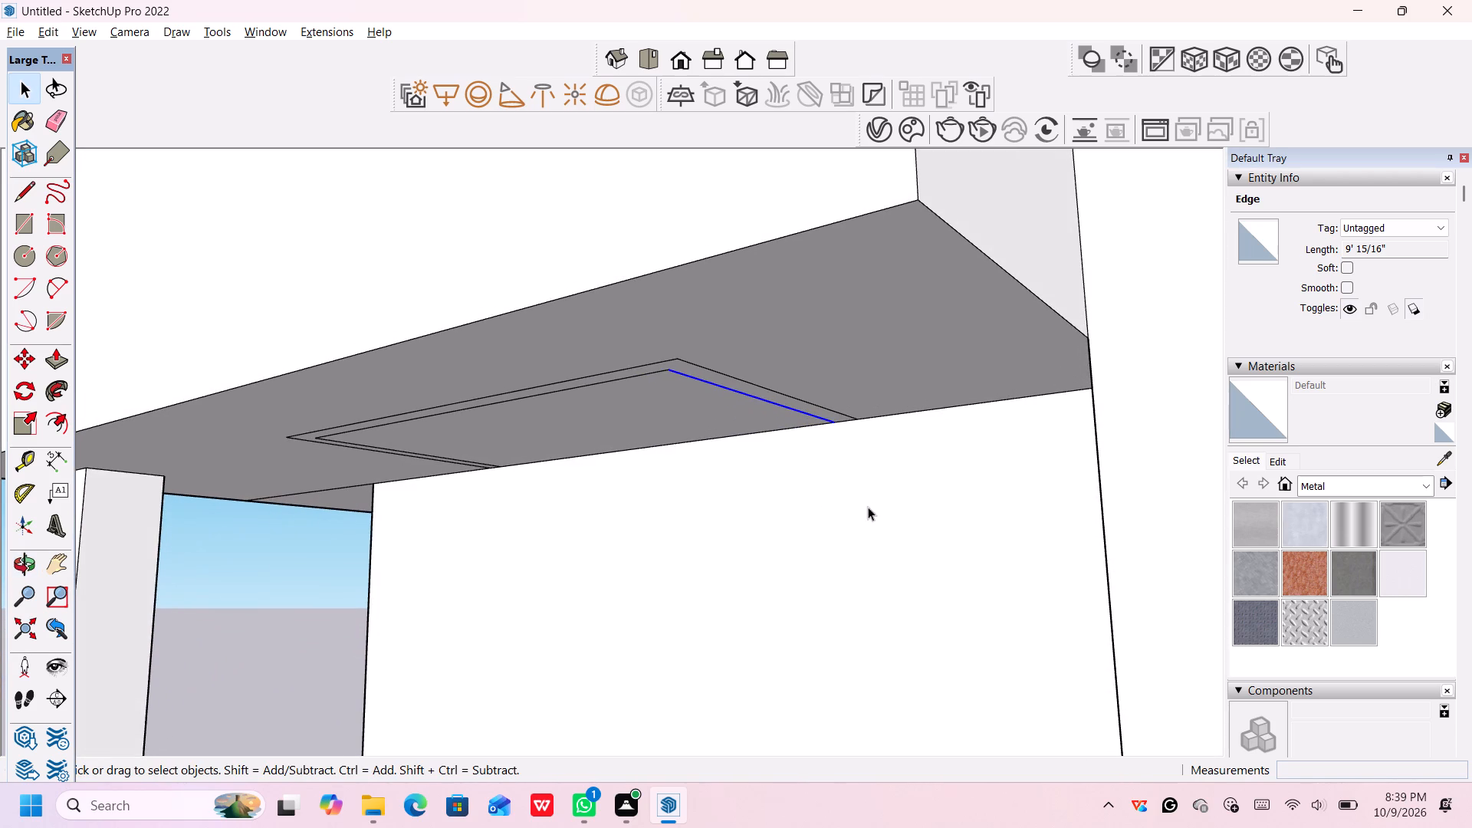
pyautogui.moveTo(660, 572); pyautogui.dragTo(705, 425, button='middle')
pyautogui.scroll(1, 689, 495)
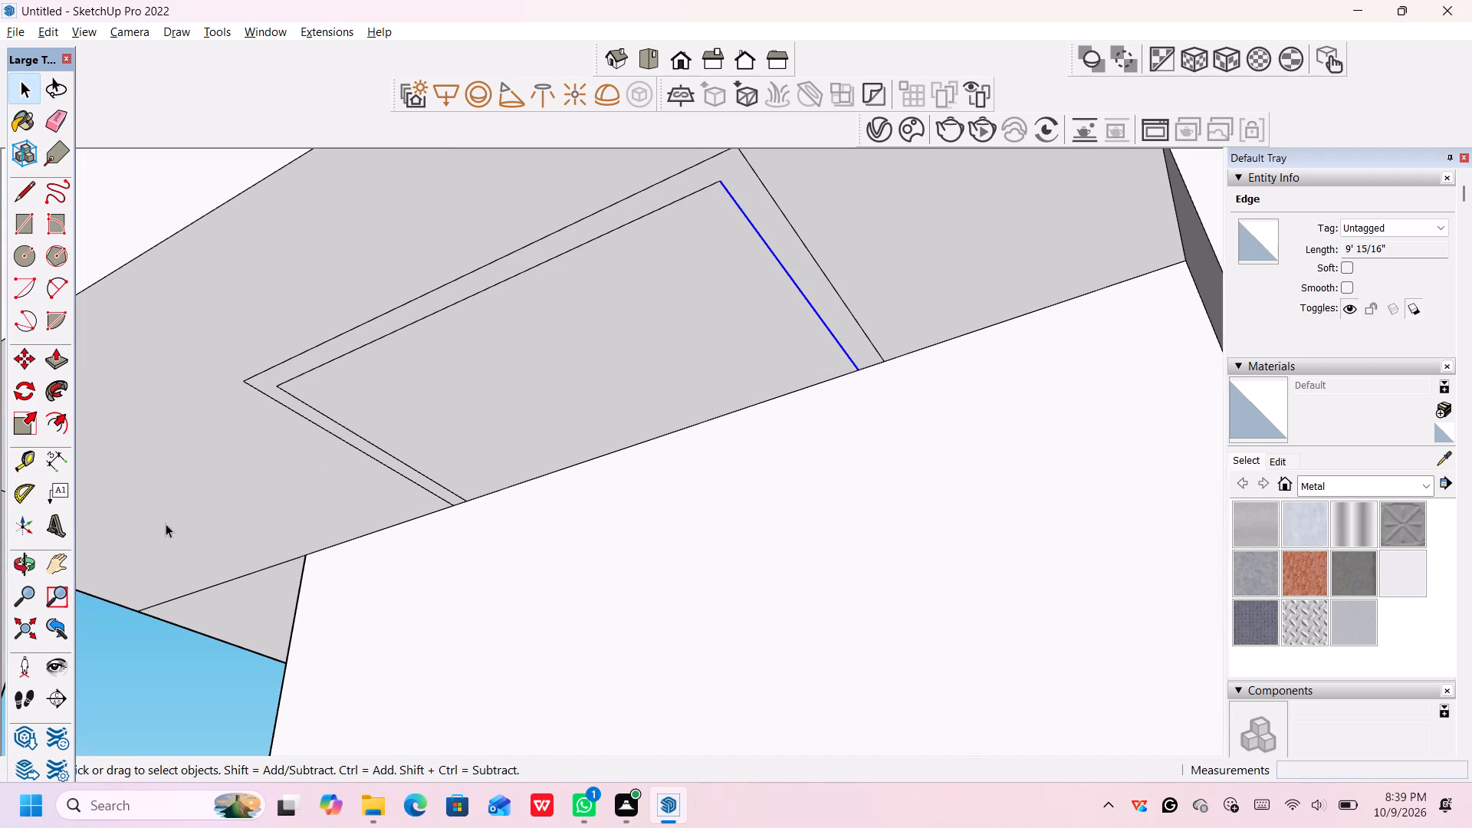
pyautogui.press('p')
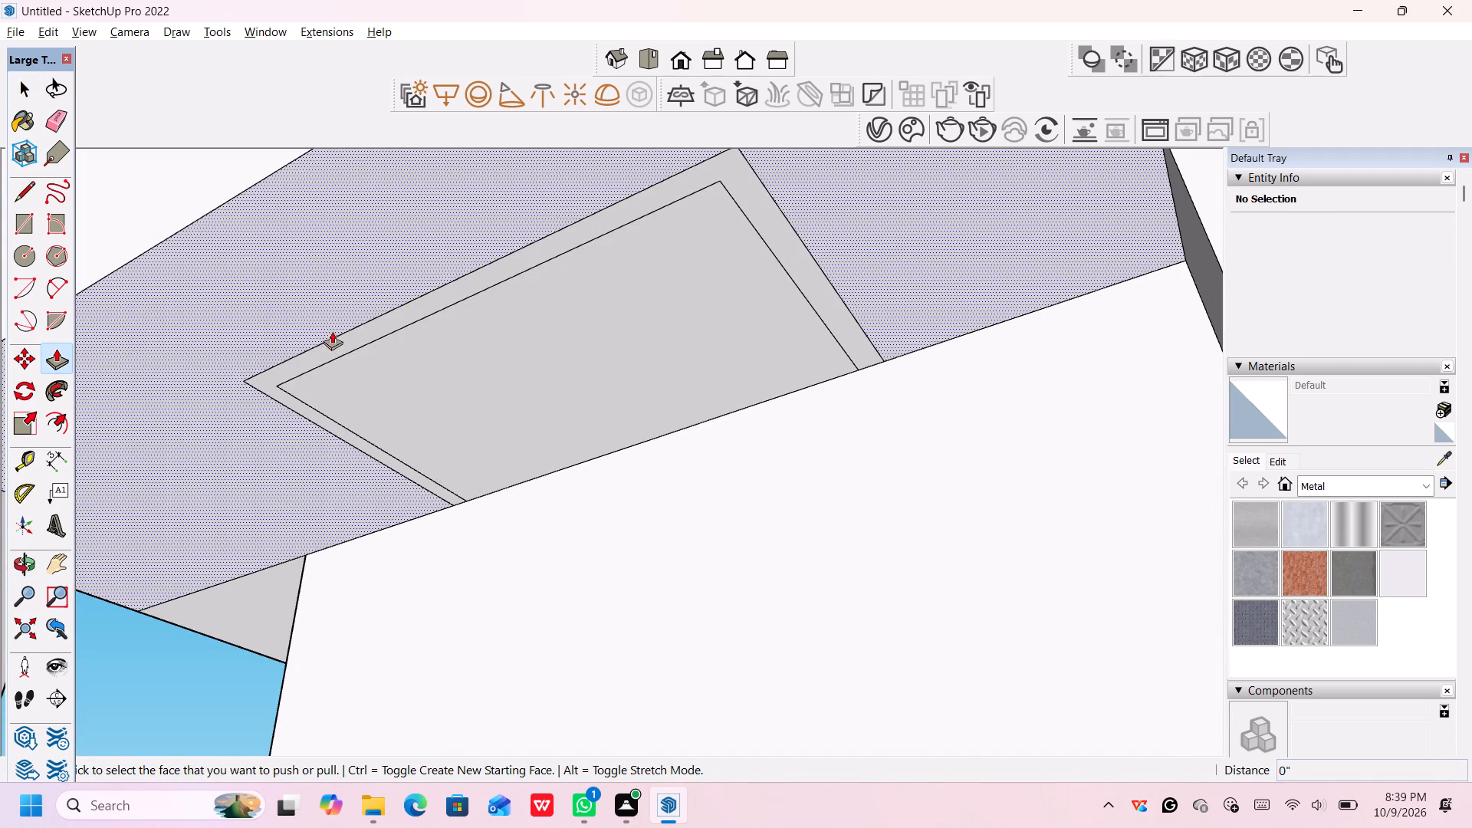
pyautogui.click(336, 344)
pyautogui.scroll(-2, 397, 522)
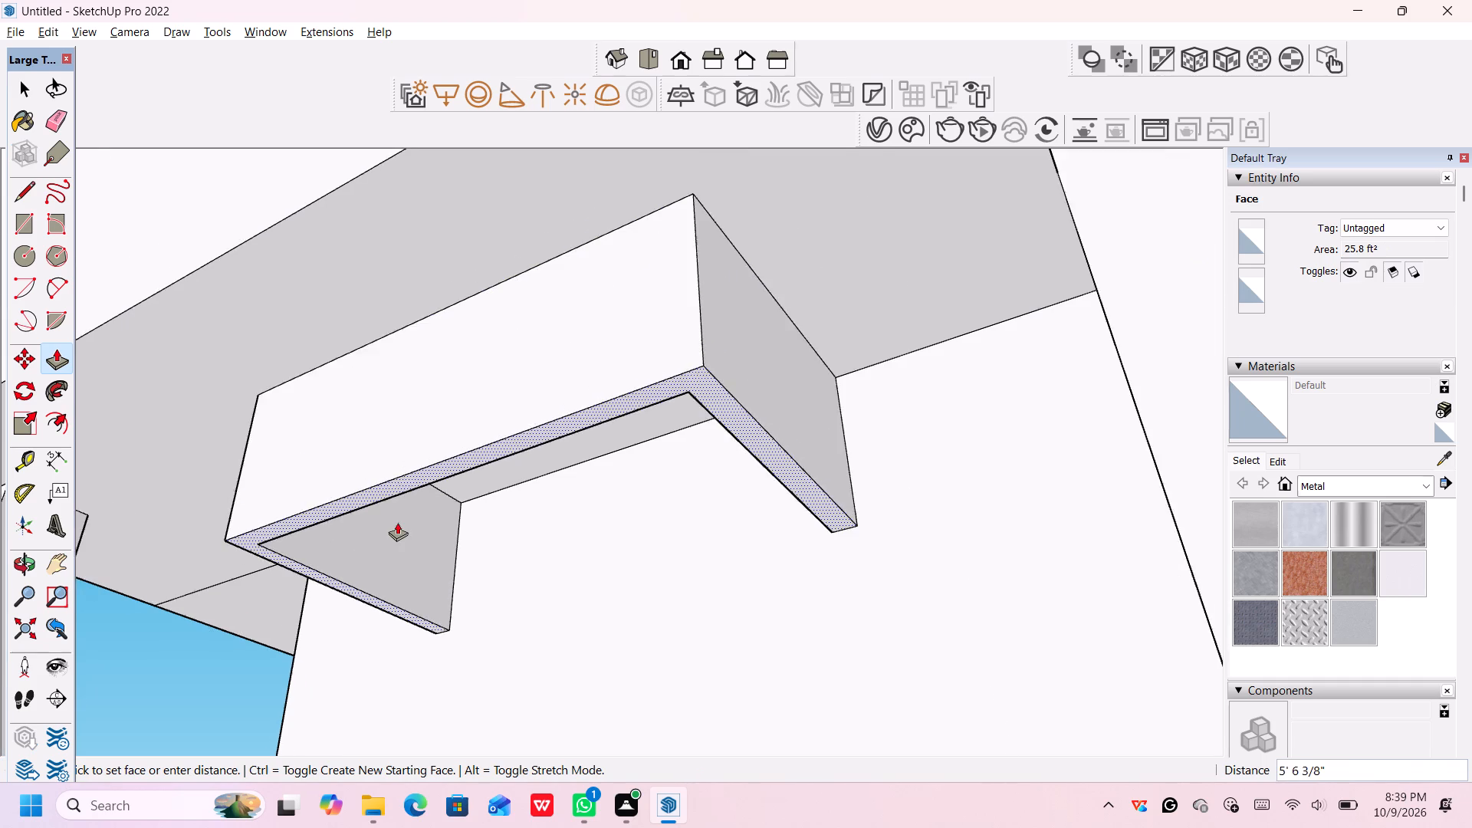
pyautogui.scroll(-1, 397, 522)
pyautogui.moveTo(398, 525); pyautogui.dragTo(644, 617, button='middle')
pyautogui.scroll(-15, 644, 617)
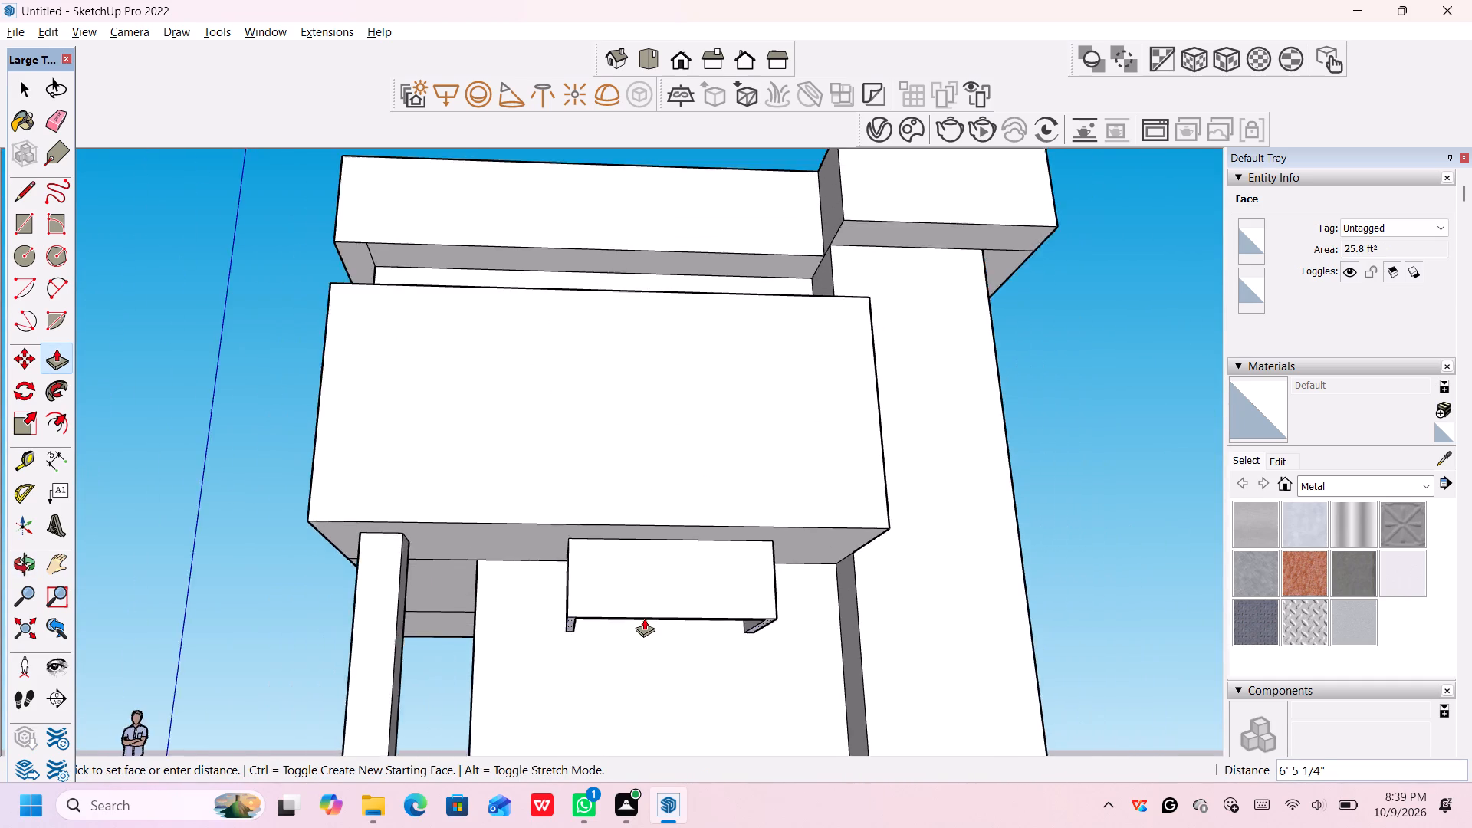
pyautogui.scroll(-9, 644, 618)
pyautogui.scroll(1, 646, 618)
pyautogui.scroll(-10, 646, 618)
pyautogui.scroll(4, 646, 618)
pyautogui.moveTo(646, 618); pyautogui.dragTo(718, 730, button='middle')
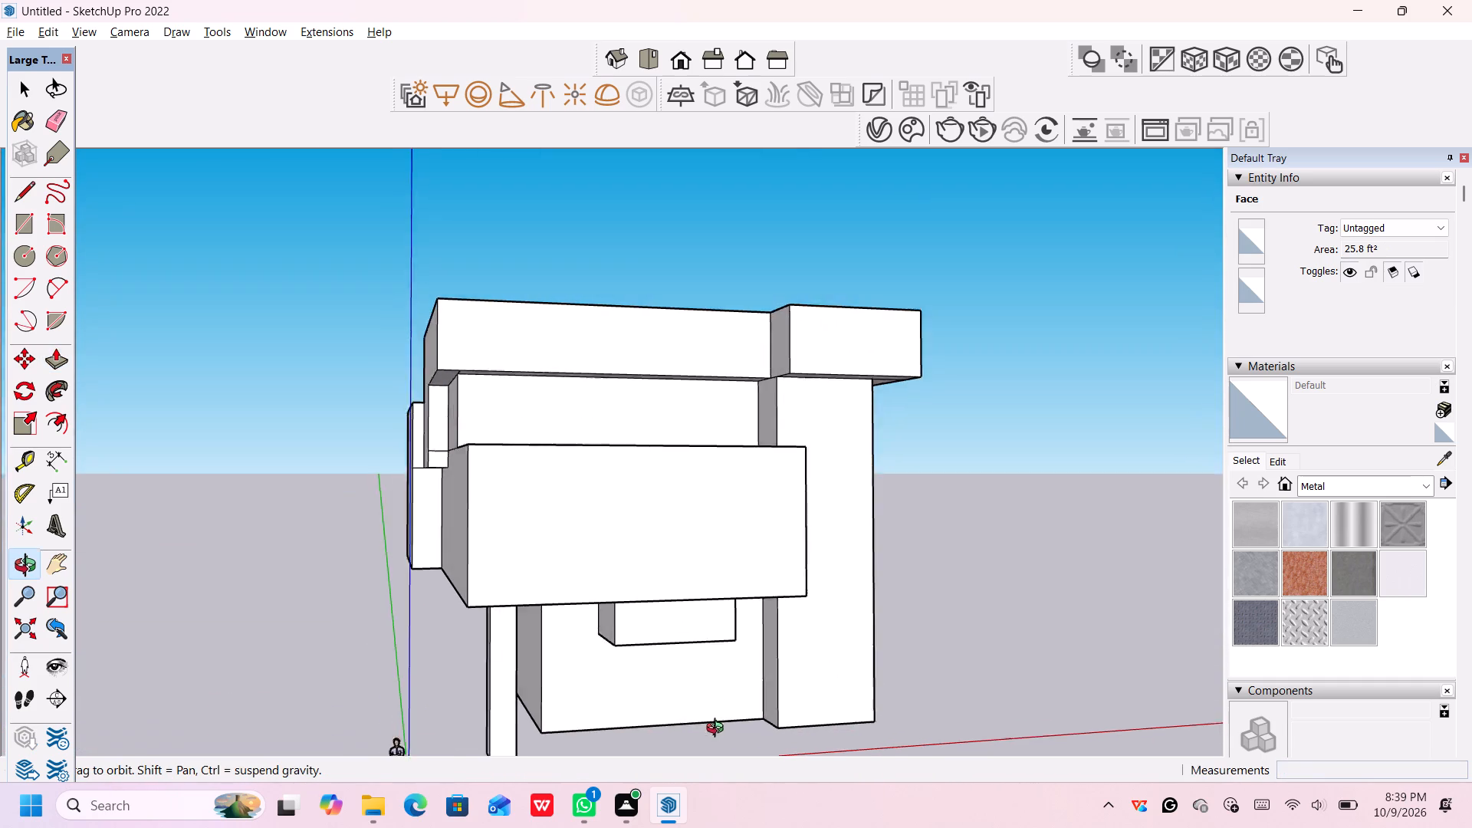
pyautogui.moveTo(718, 730); pyautogui.dragTo(729, 743, button='middle')
pyautogui.scroll(1, 678, 644)
pyautogui.moveTo(682, 636); pyautogui.dragTo(721, 682, button='middle')
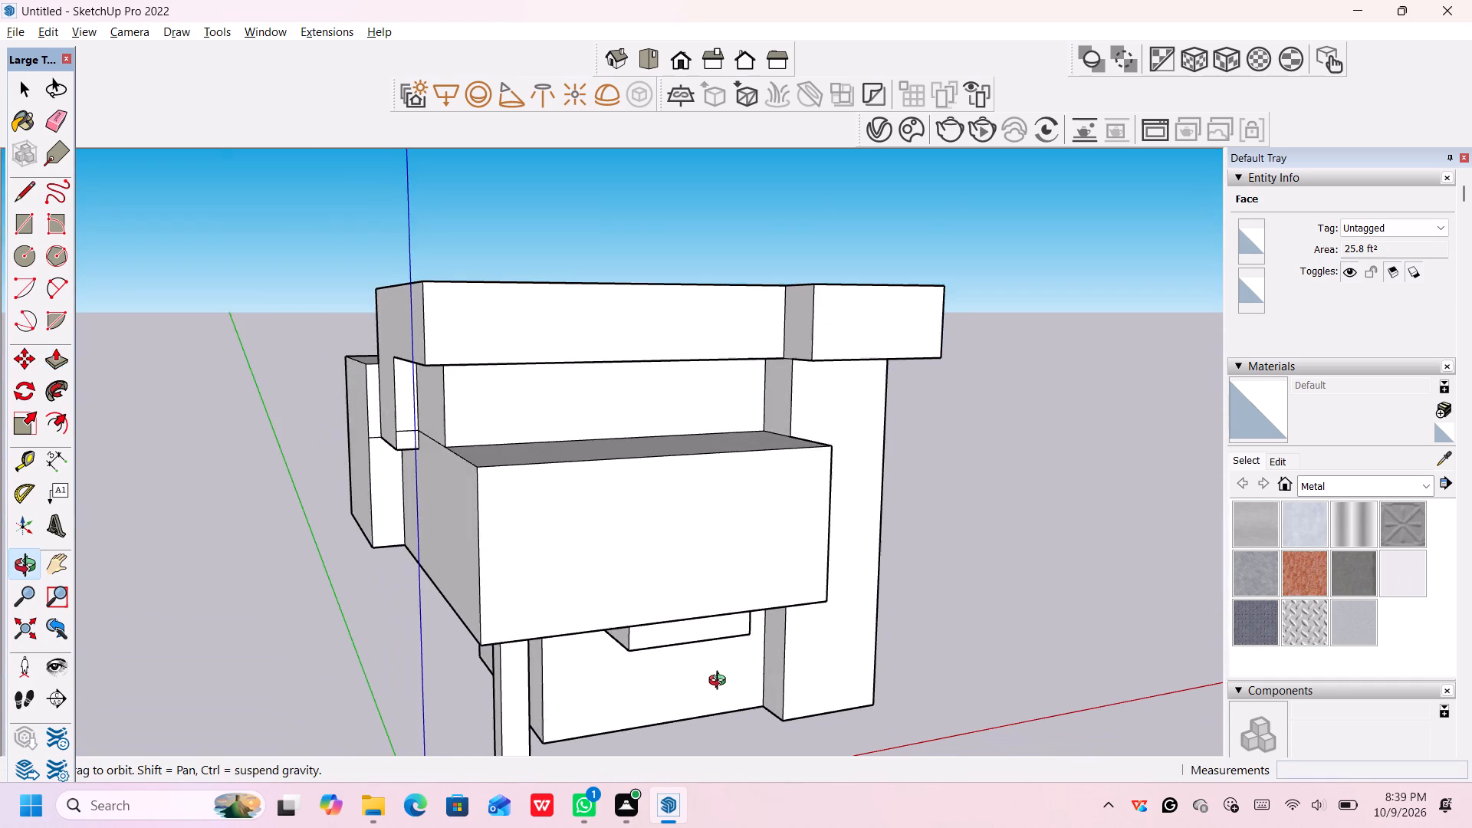
pyautogui.moveTo(721, 682); pyautogui.dragTo(722, 682, button='middle')
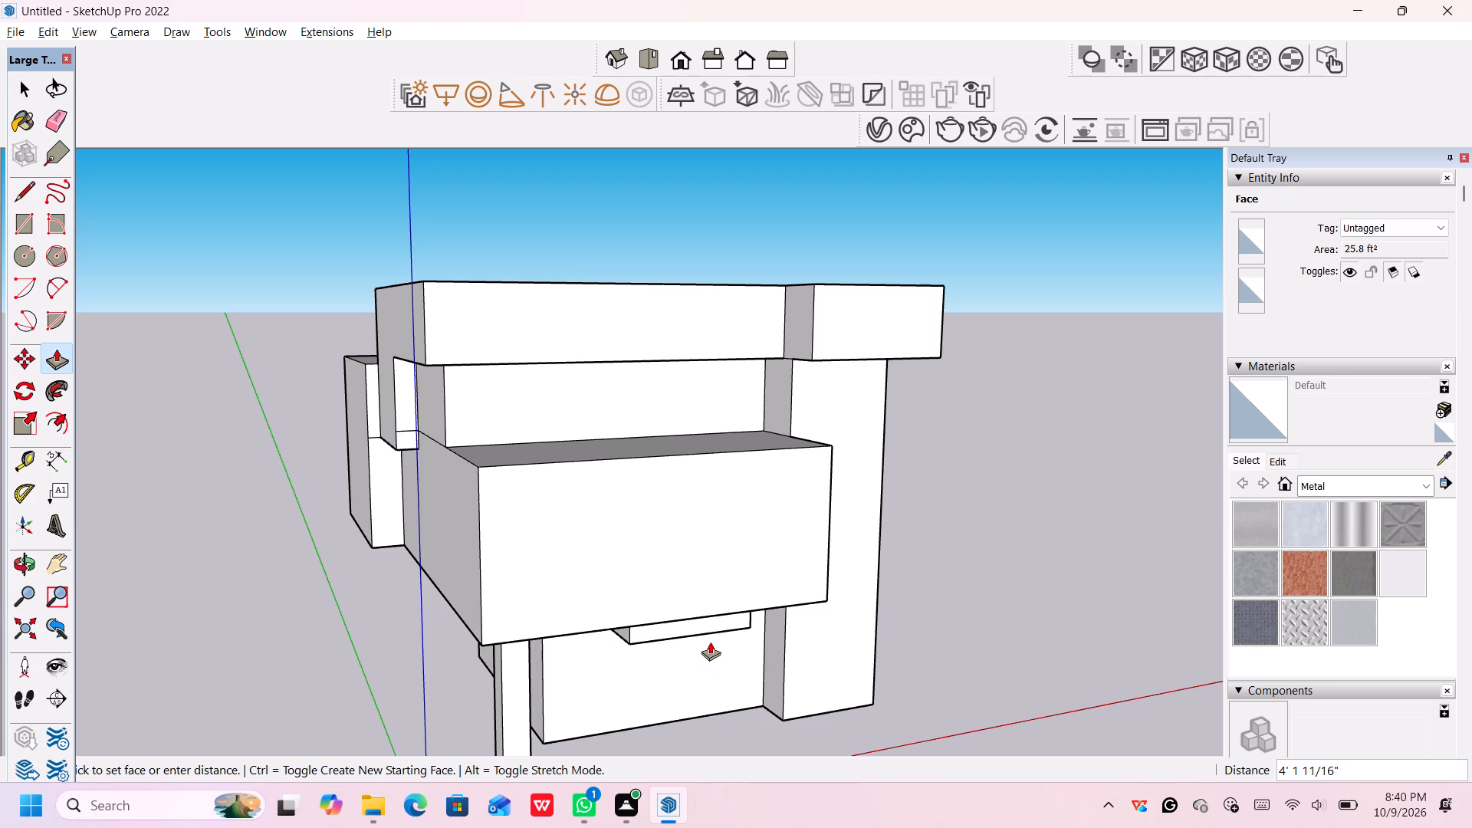
pyautogui.scroll(-1, 711, 639)
pyautogui.moveTo(711, 641); pyautogui.dragTo(807, 531, button='middle')
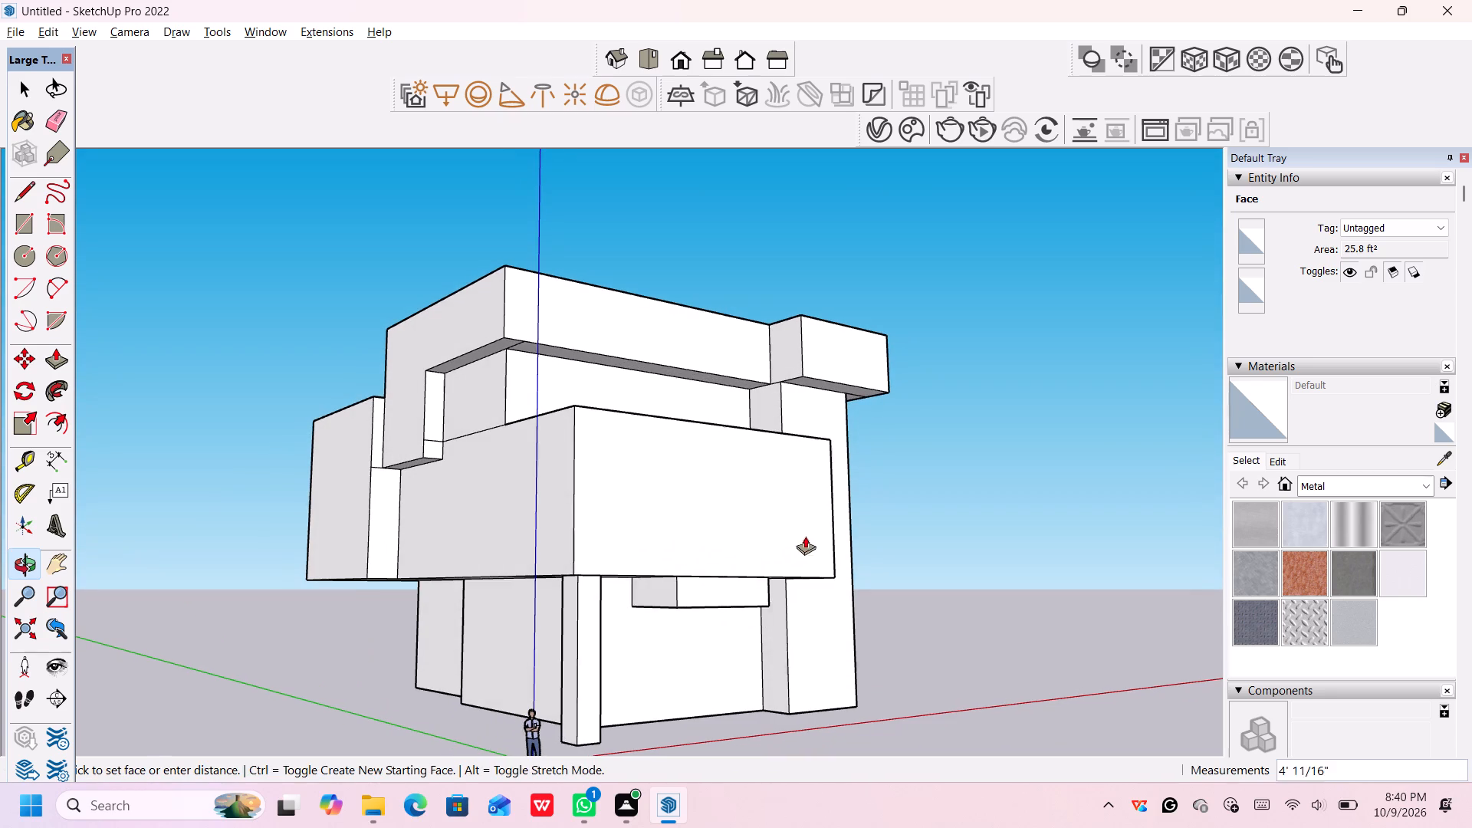
pyautogui.moveTo(722, 653); pyautogui.dragTo(760, 605, button='middle')
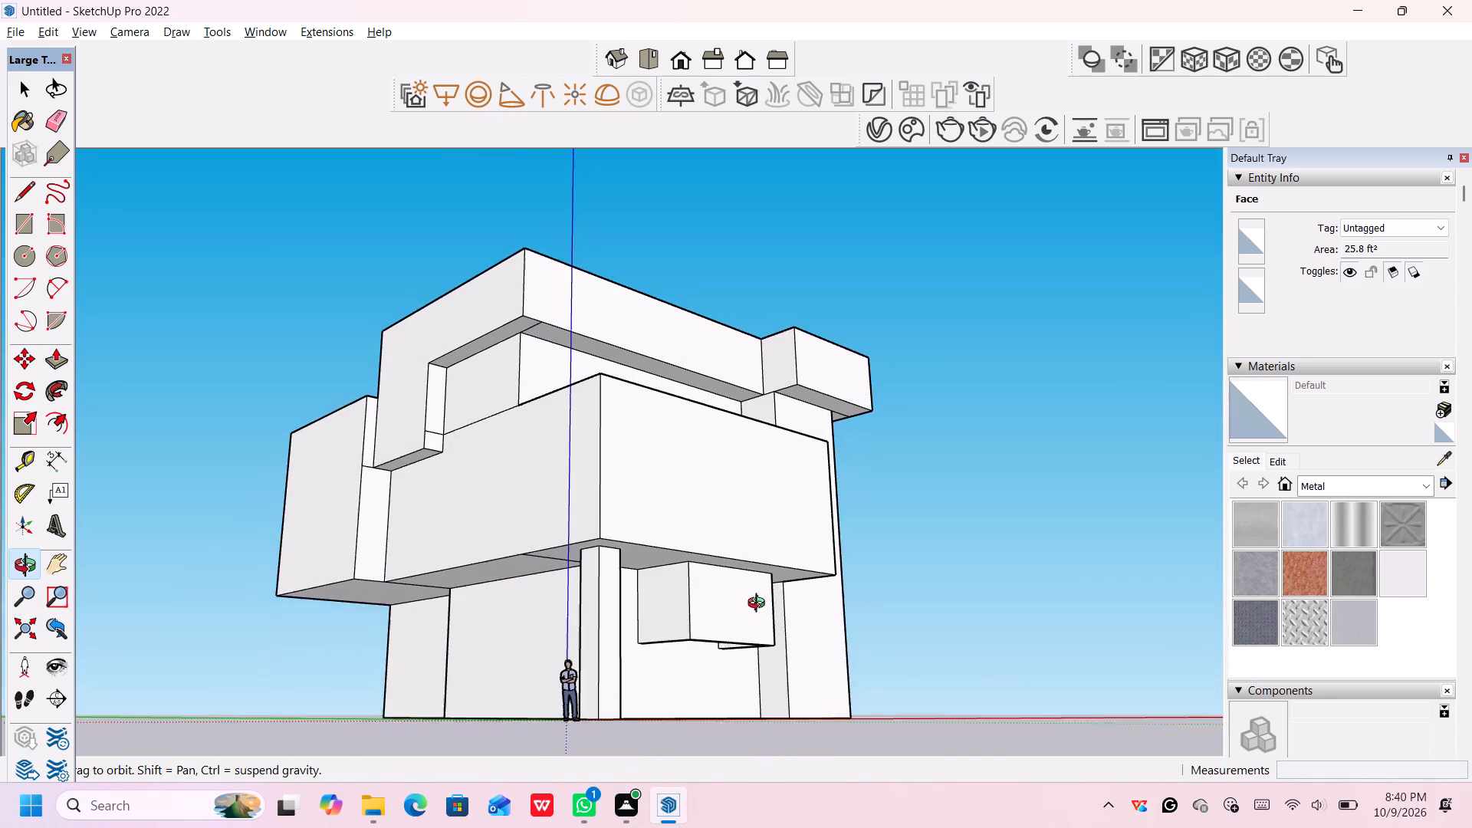
pyautogui.moveTo(760, 605); pyautogui.dragTo(758, 625, button='middle')
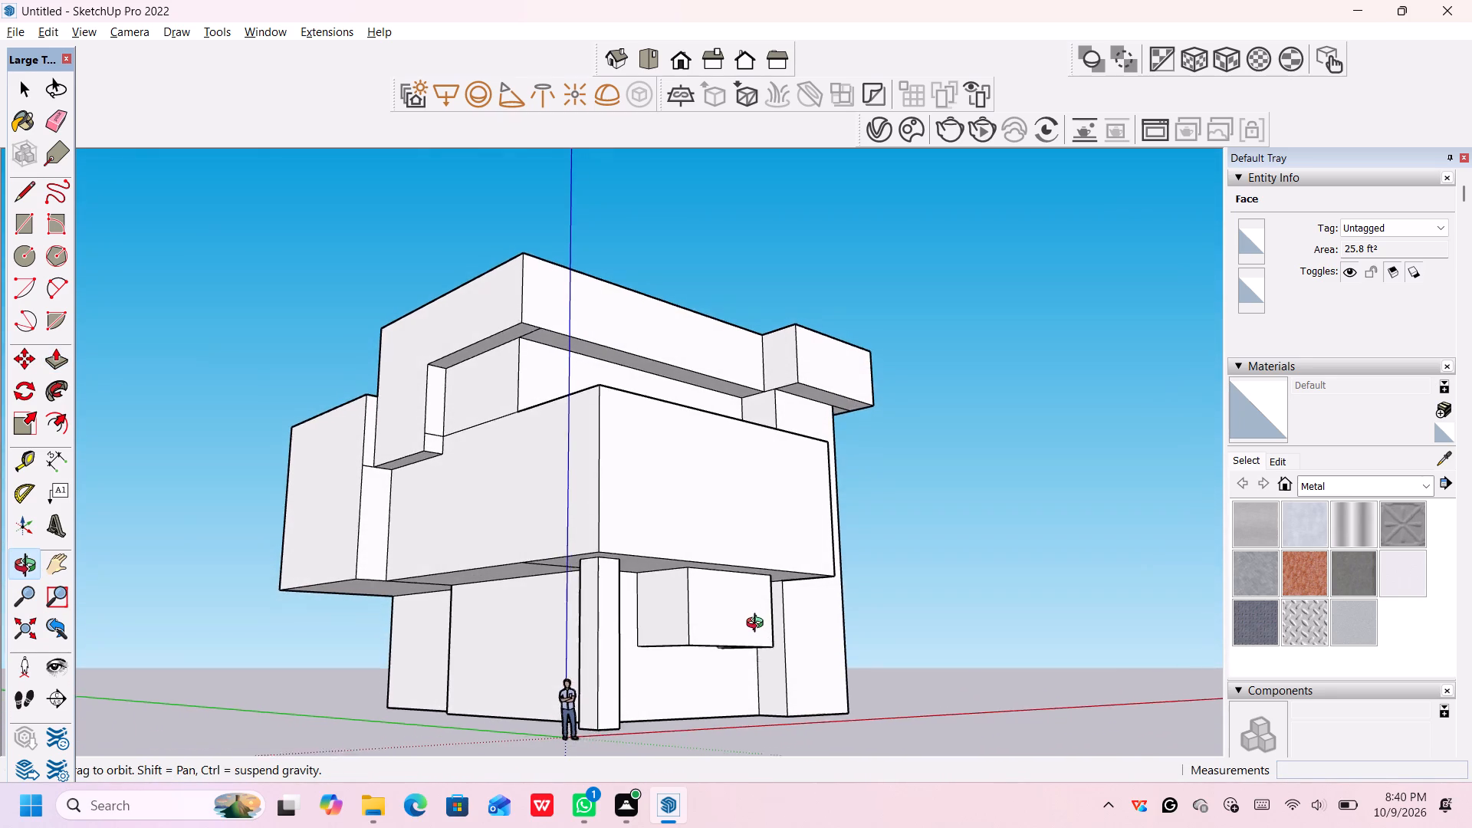
pyautogui.moveTo(758, 625); pyautogui.dragTo(761, 632, button='middle')
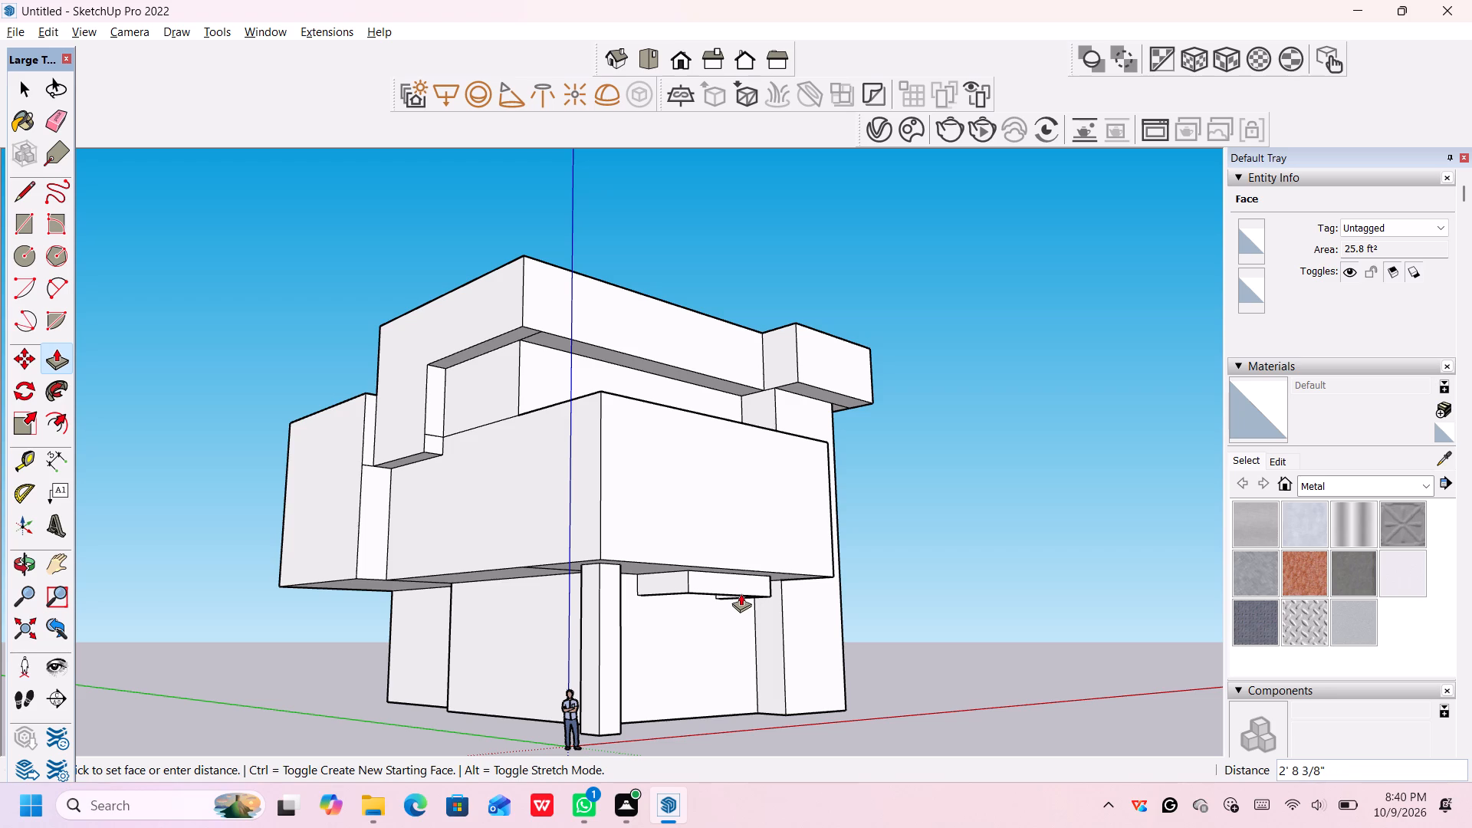
pyautogui.click(741, 592)
pyautogui.scroll(1, 844, 661)
pyautogui.scroll(-1, 848, 661)
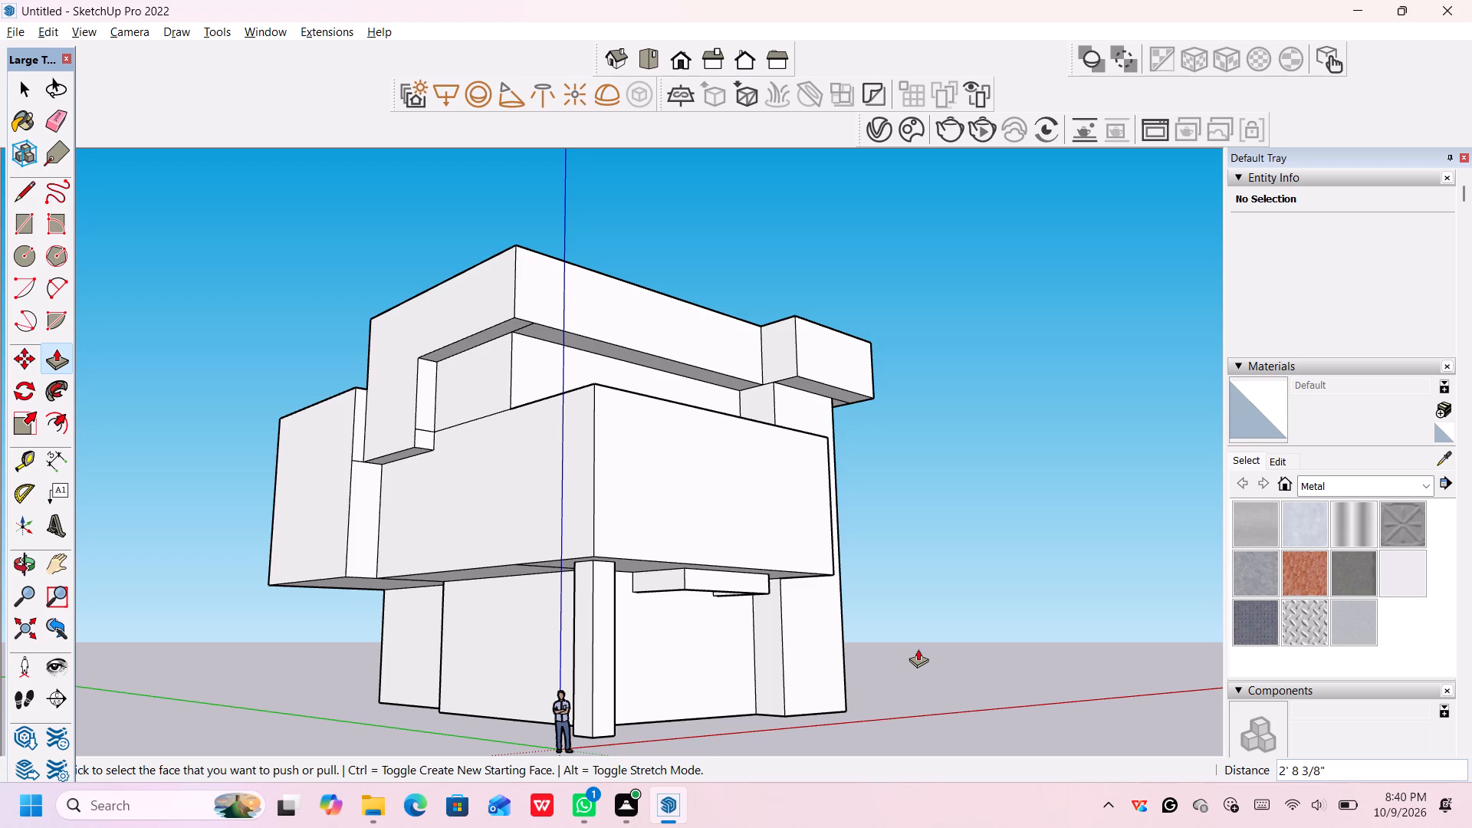
pyautogui.press('space')
# Examine the hanging band's proportions beneath the overhang against the corner column and front facade, from the front and below.
pyautogui.moveTo(899, 662); pyautogui.dragTo(800, 712, button='middle')
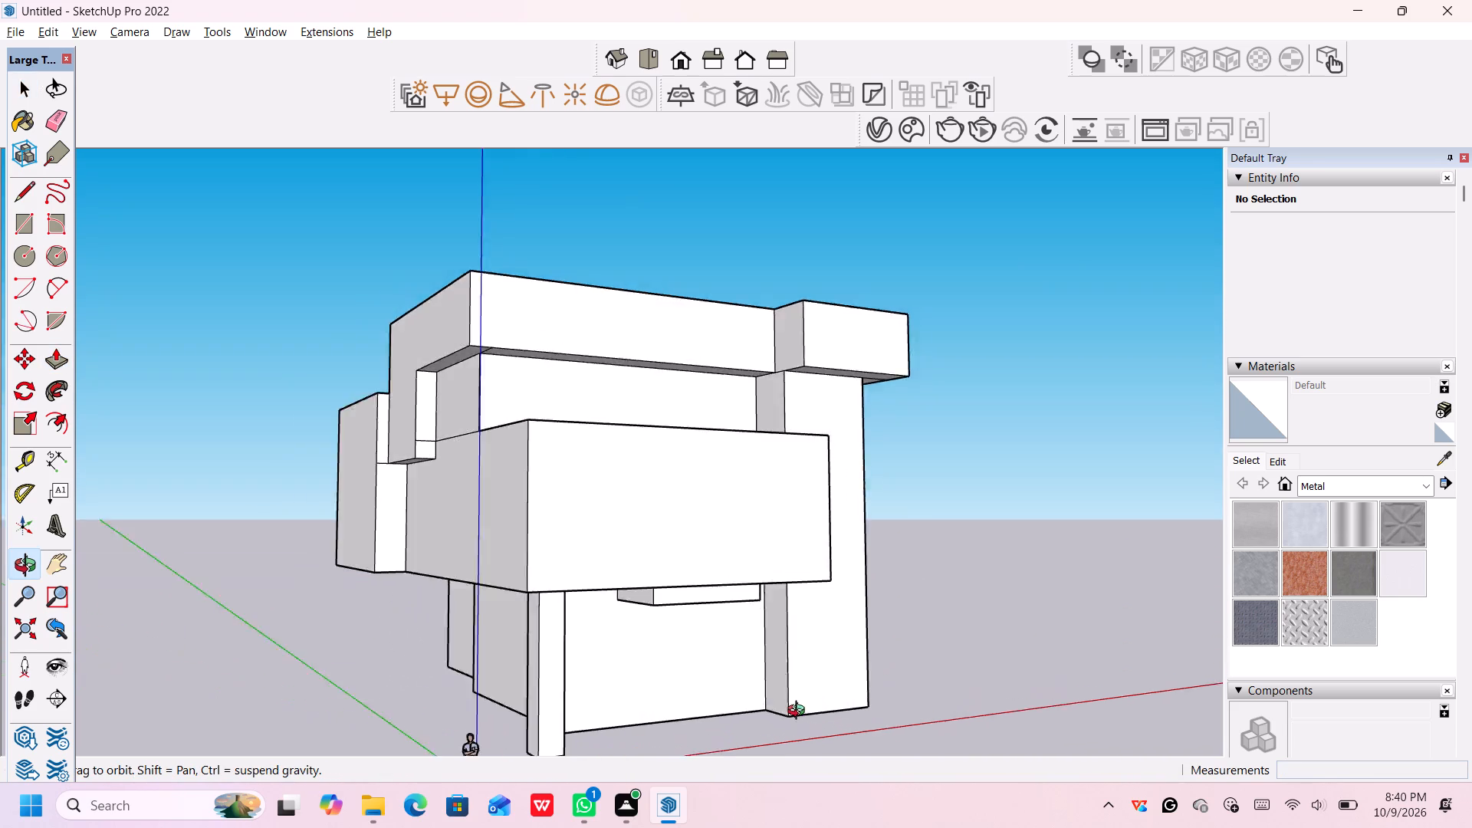
pyautogui.moveTo(800, 712); pyautogui.dragTo(677, 721, button='middle')
pyautogui.scroll(1, 671, 718)
pyautogui.moveTo(637, 701); pyautogui.dragTo(636, 701, button='middle')
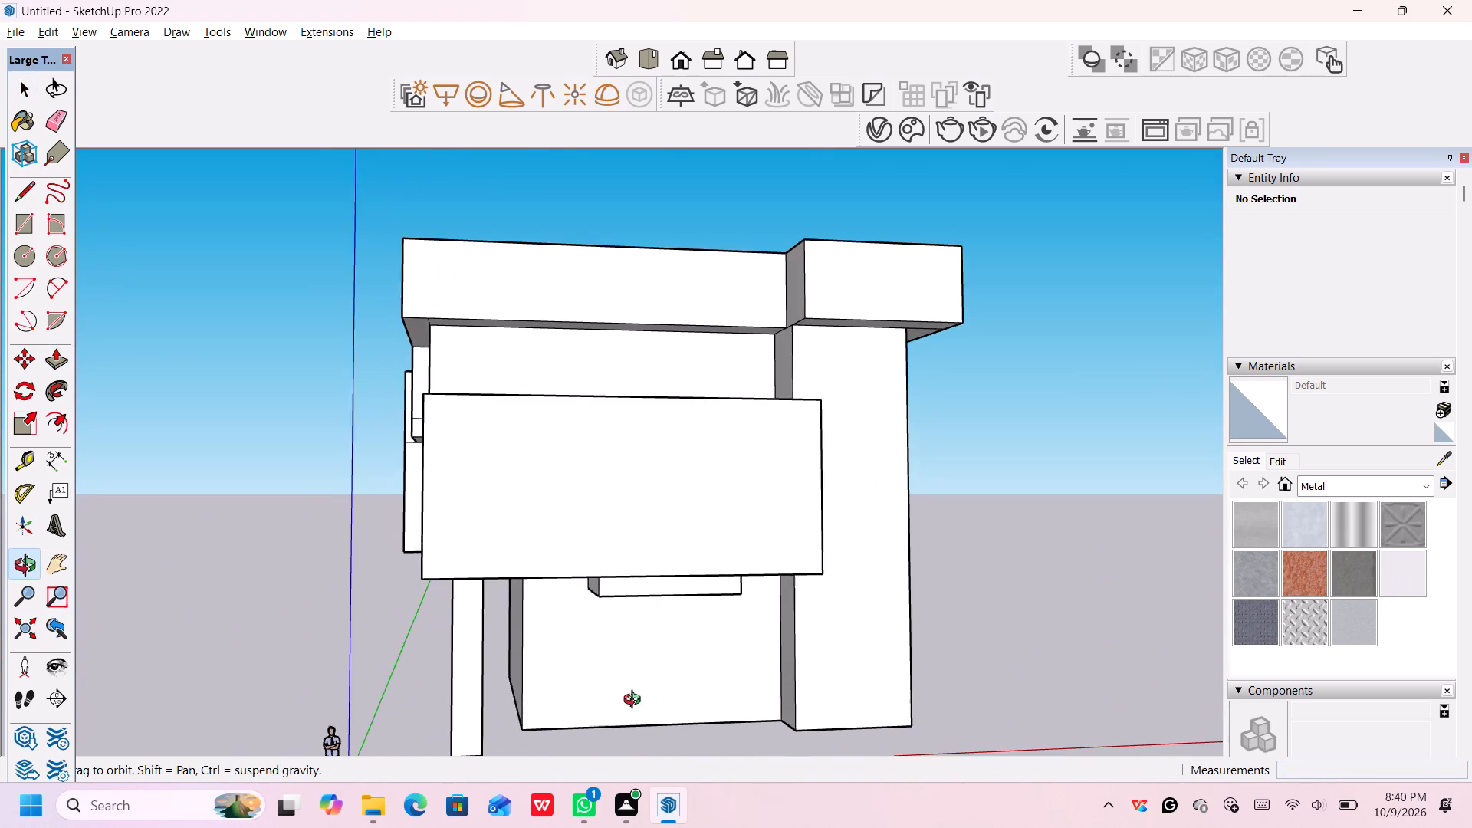
pyautogui.moveTo(636, 701); pyautogui.dragTo(698, 672, button='middle')
pyautogui.scroll(3, 631, 712)
pyautogui.moveTo(640, 728); pyautogui.dragTo(677, 690, button='middle')
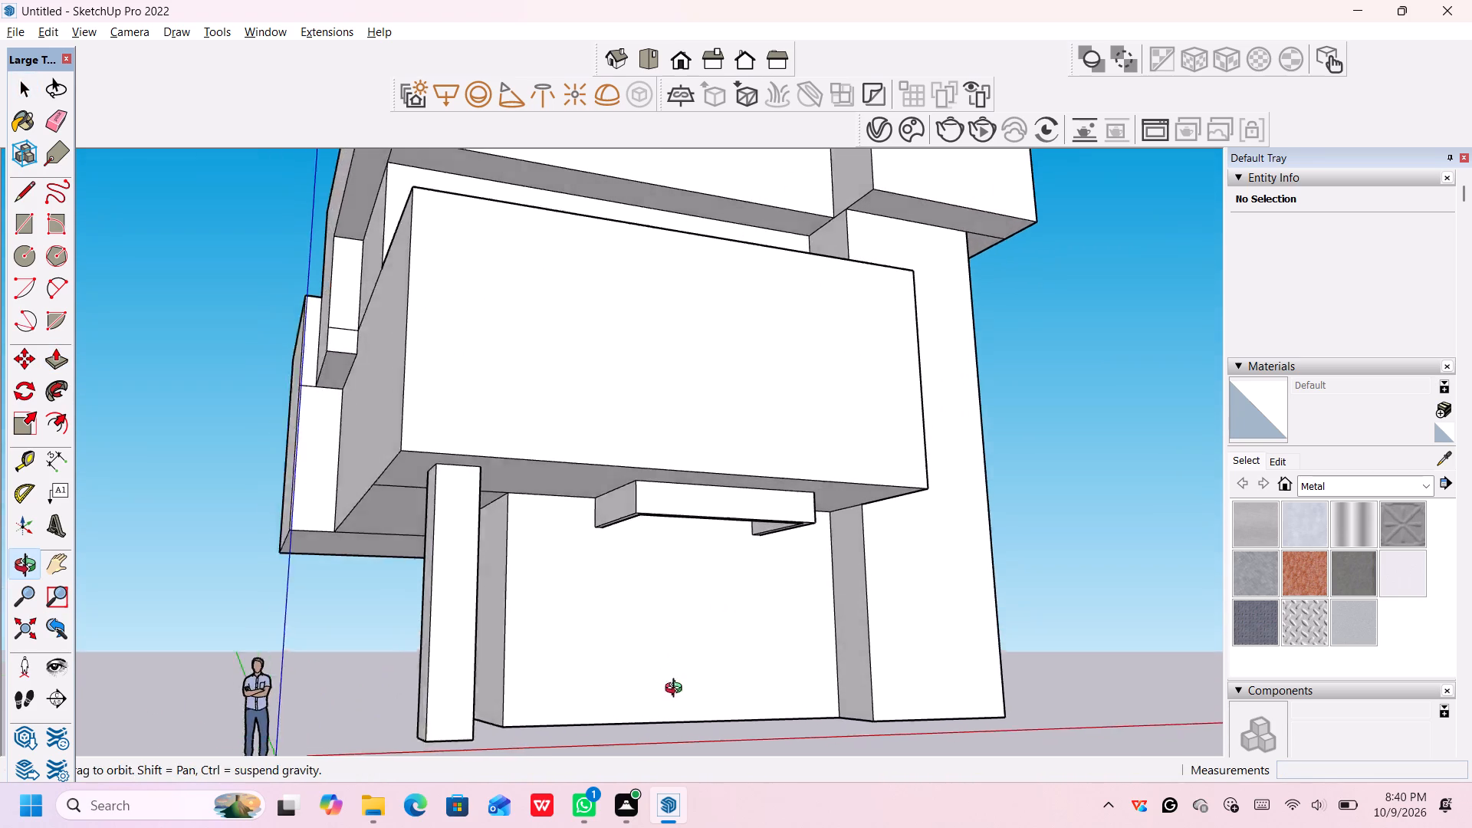
pyautogui.moveTo(677, 690); pyautogui.dragTo(696, 681, button='middle')
pyautogui.scroll(2, 688, 692)
pyautogui.moveTo(685, 685); pyautogui.dragTo(674, 712, button='middle')
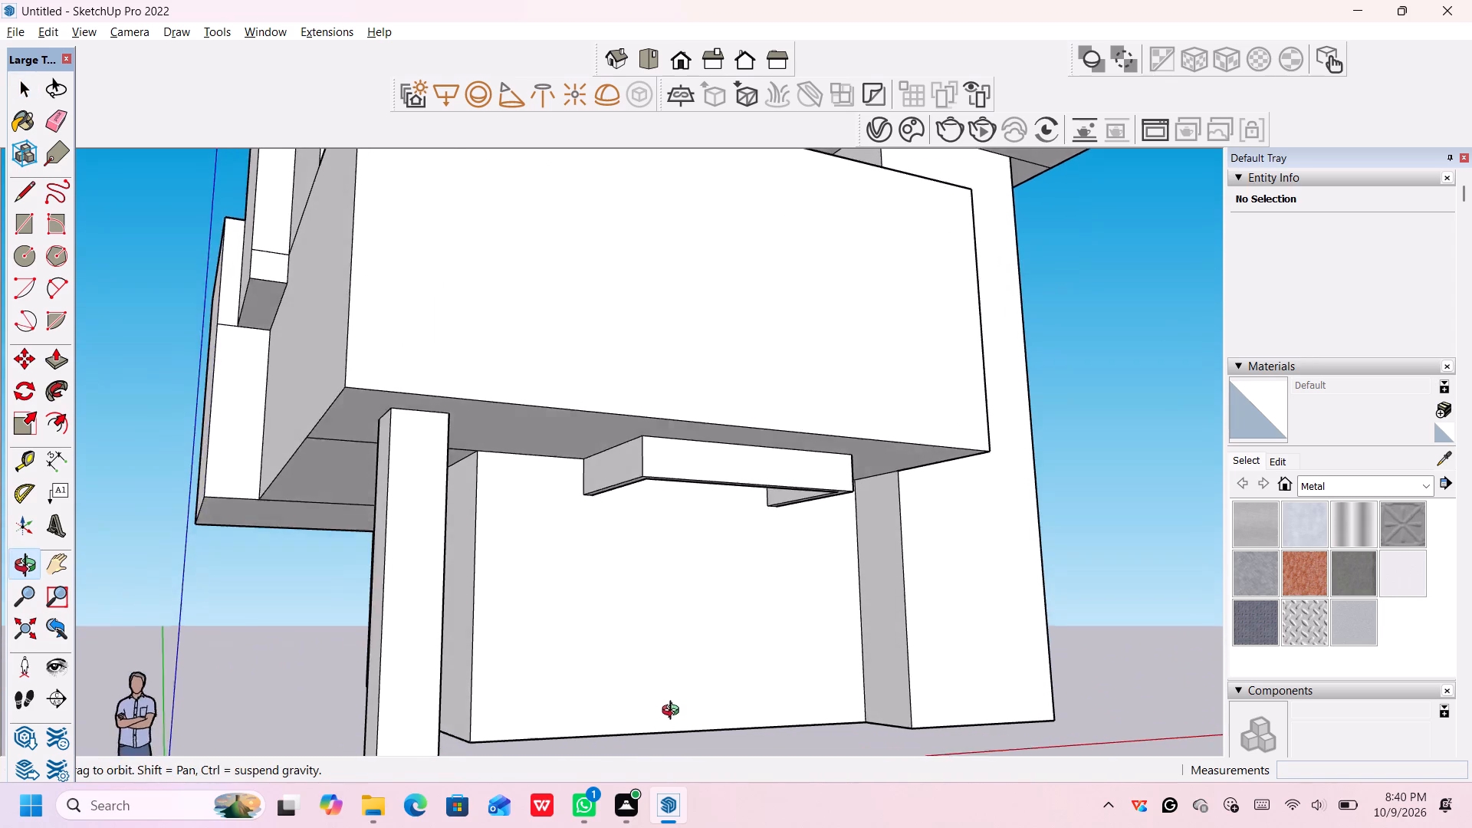
pyautogui.moveTo(674, 712); pyautogui.dragTo(666, 734, button='middle')
pyautogui.scroll(-4, 659, 737)
pyautogui.scroll(2, 658, 735)
pyautogui.scroll(-3, 658, 734)
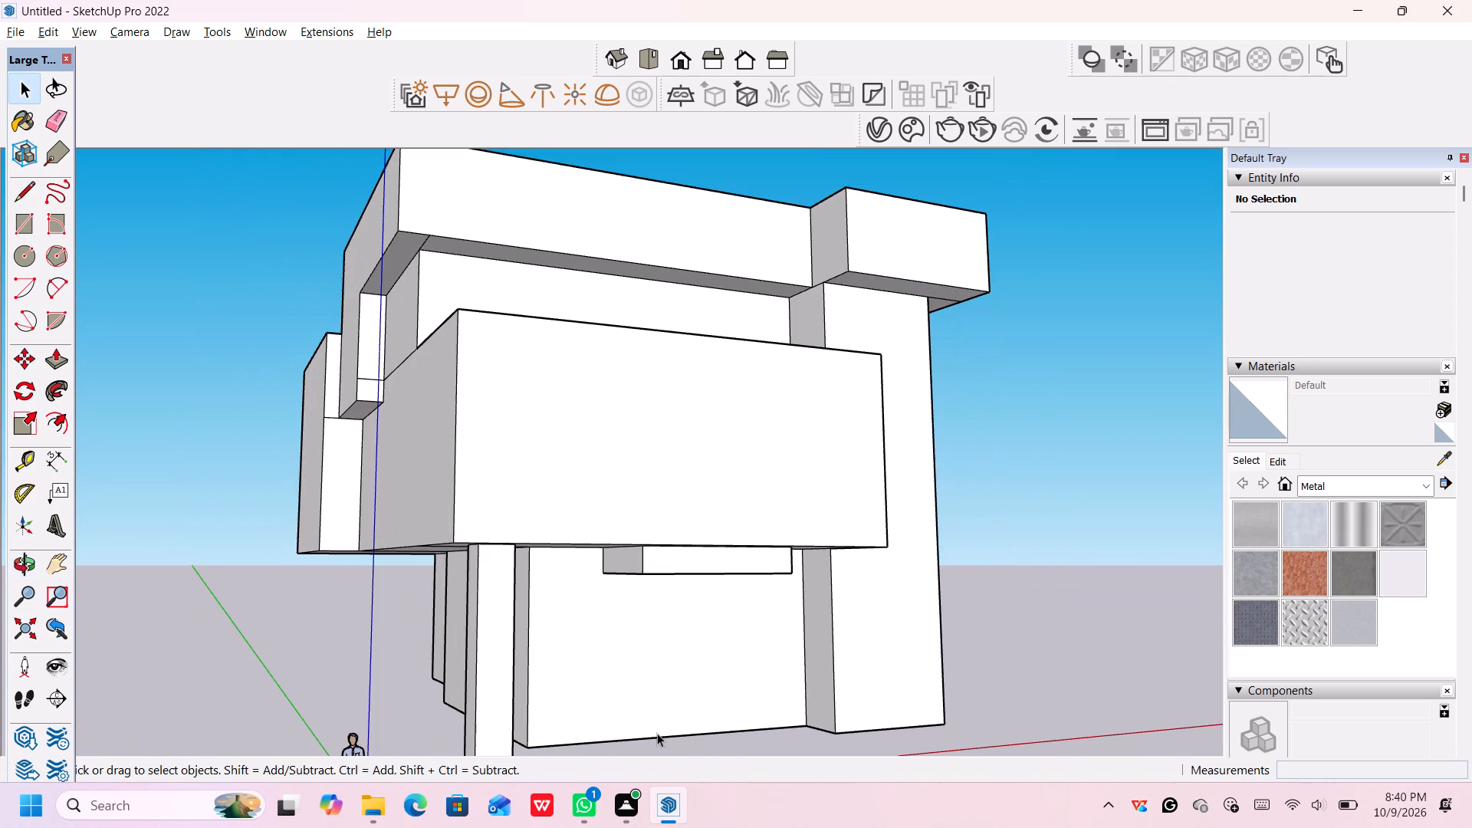
# Draw a rectangular outline about 18' wide and 4' 7" high with lines at the front wall's base, beneath the hanging band.
pyautogui.scroll(-1, 657, 731)
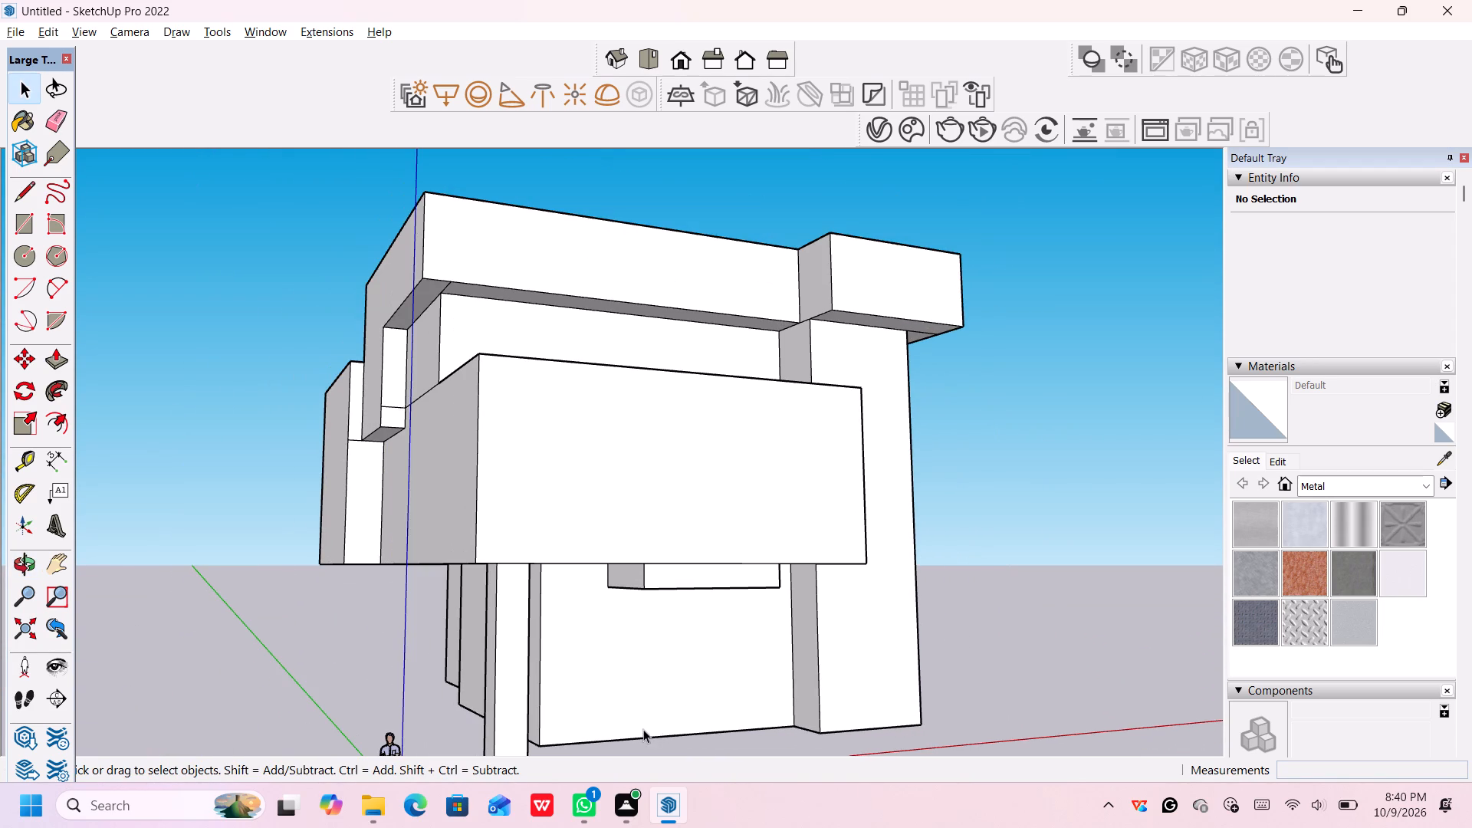
pyautogui.press('l')
pyautogui.press('Return')
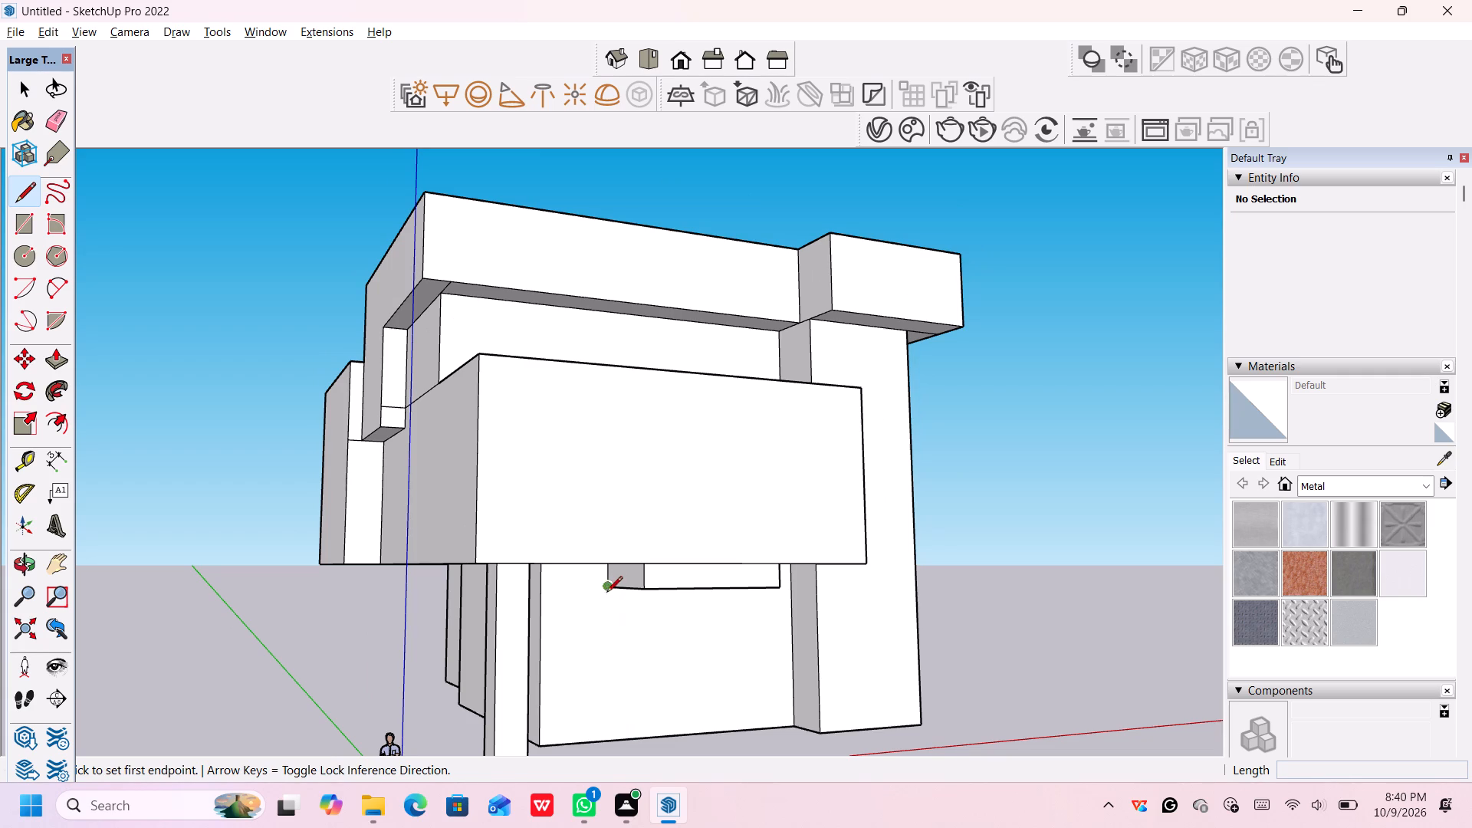
pyautogui.click(609, 742)
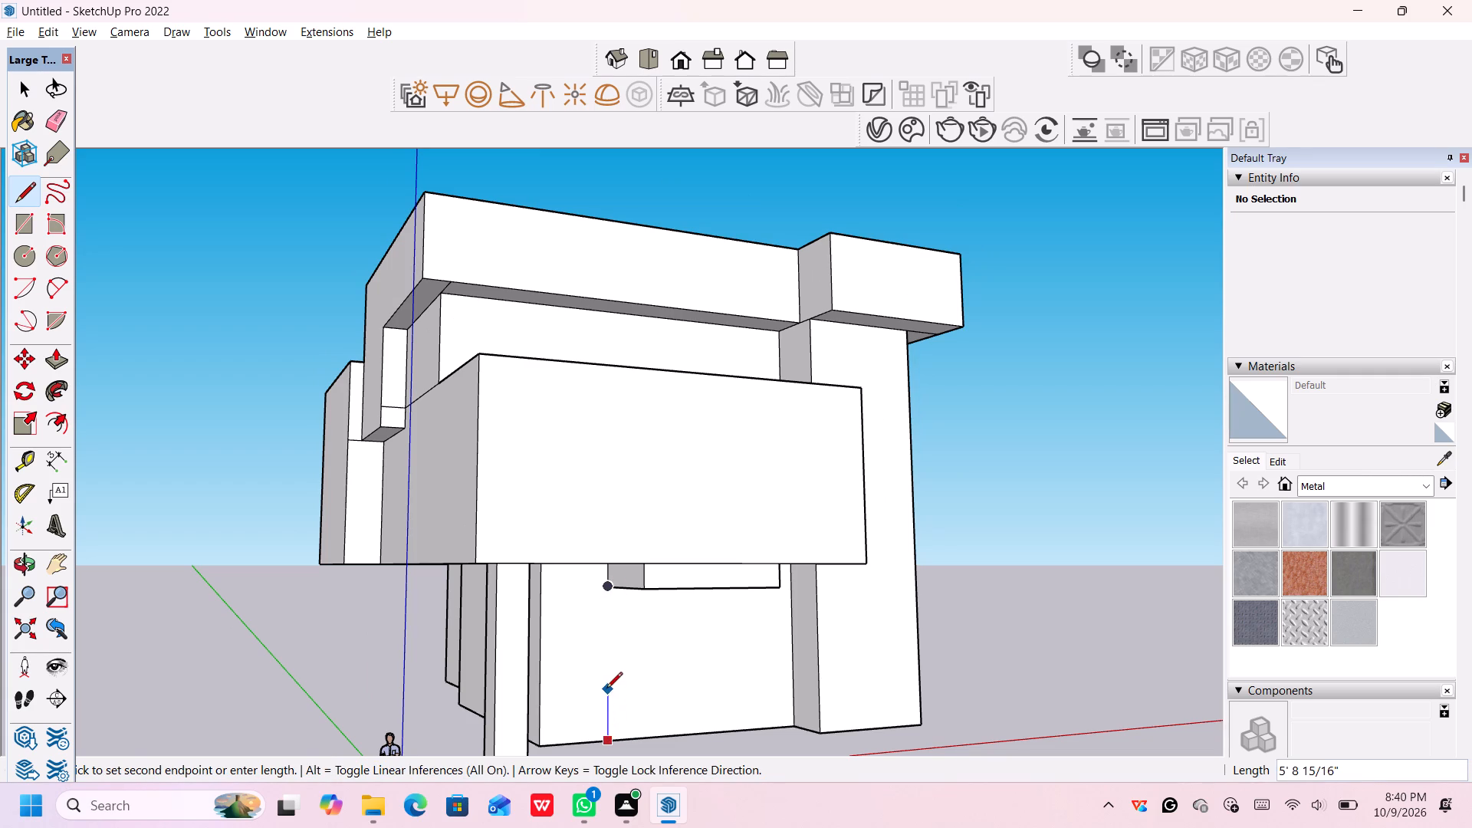
pyautogui.scroll(1, 603, 699)
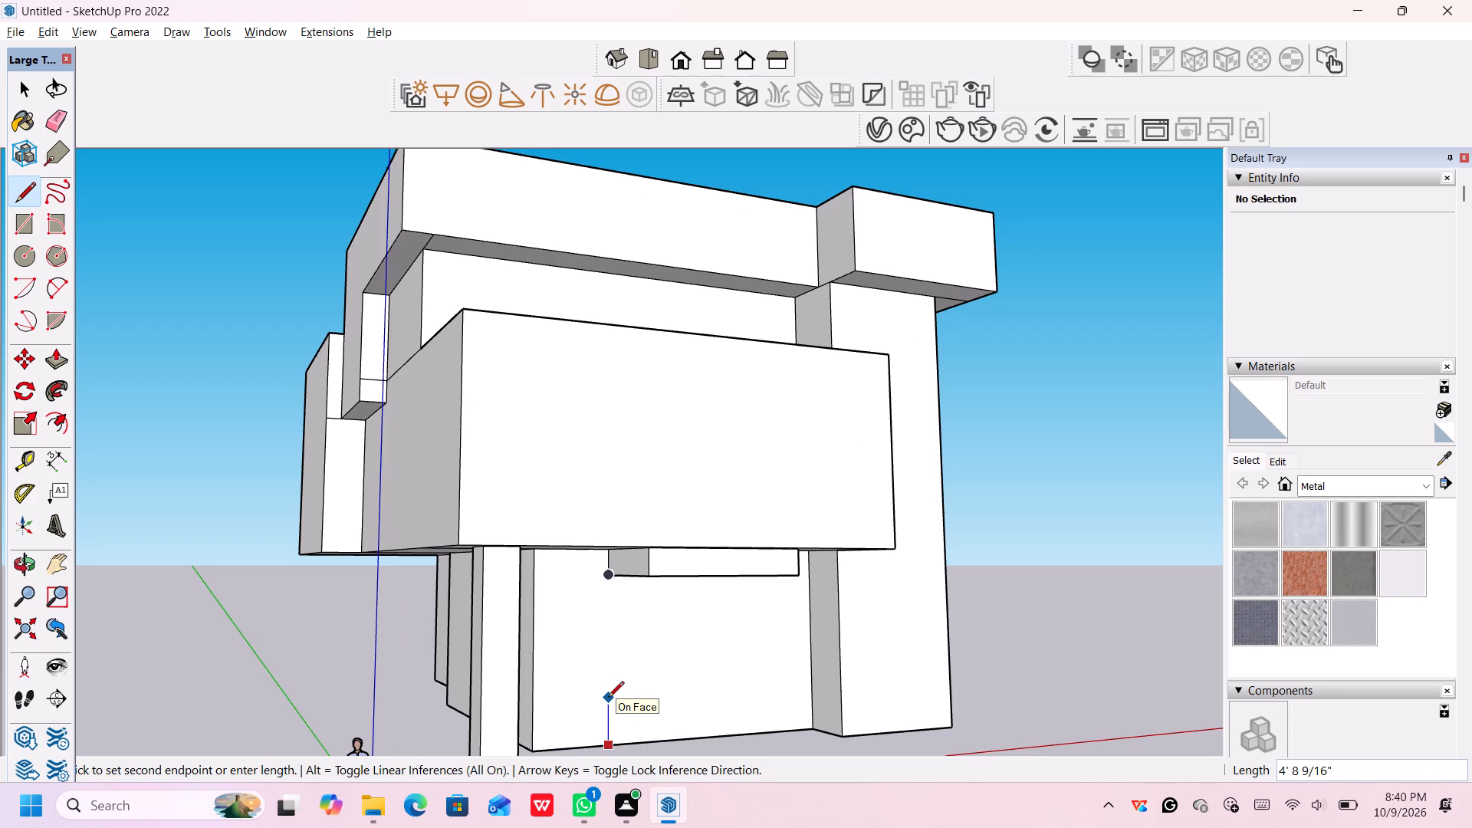
pyautogui.click(608, 700)
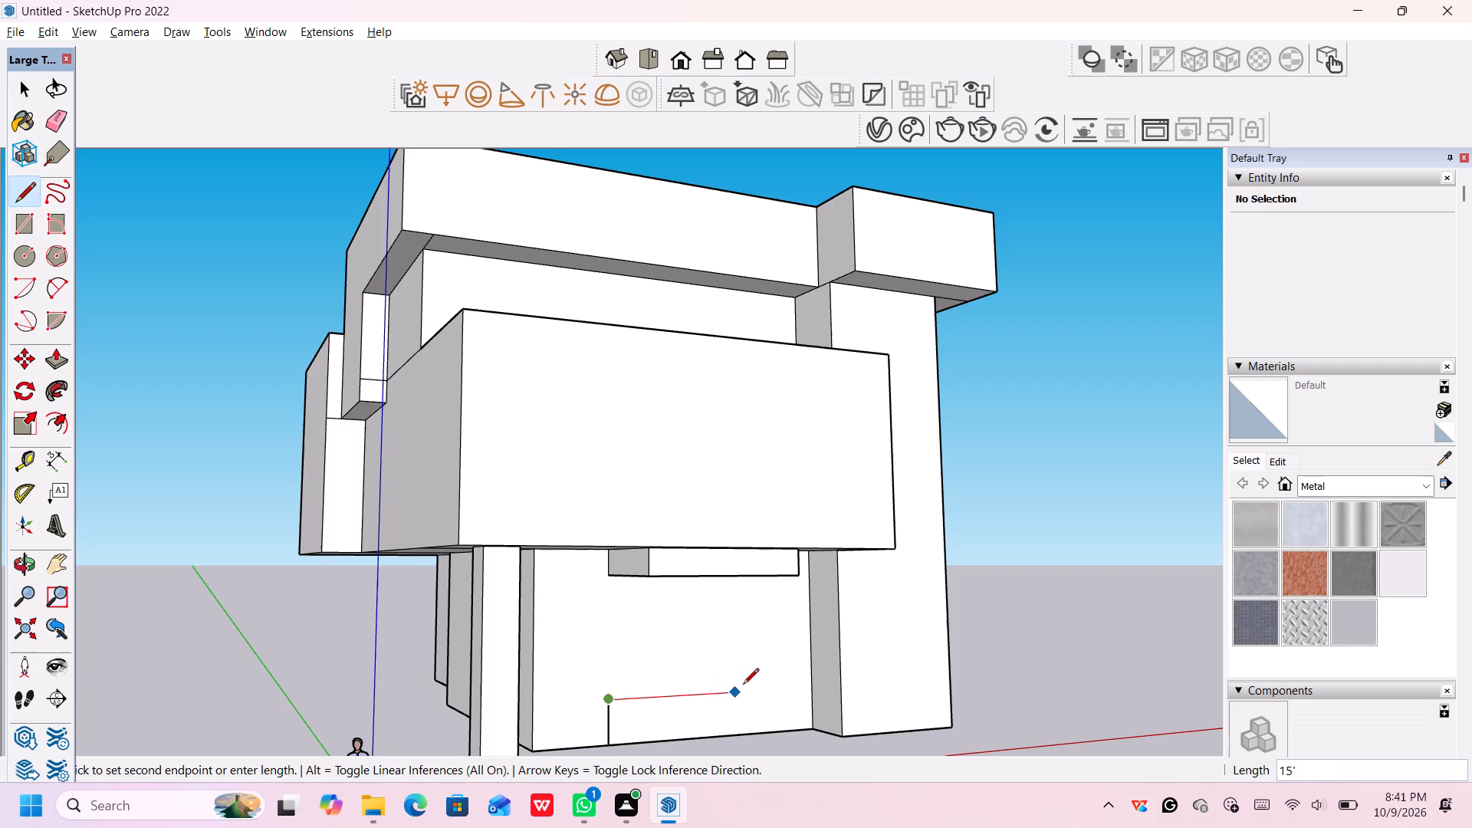
pyautogui.moveTo(755, 686); pyautogui.dragTo(619, 708, button='middle')
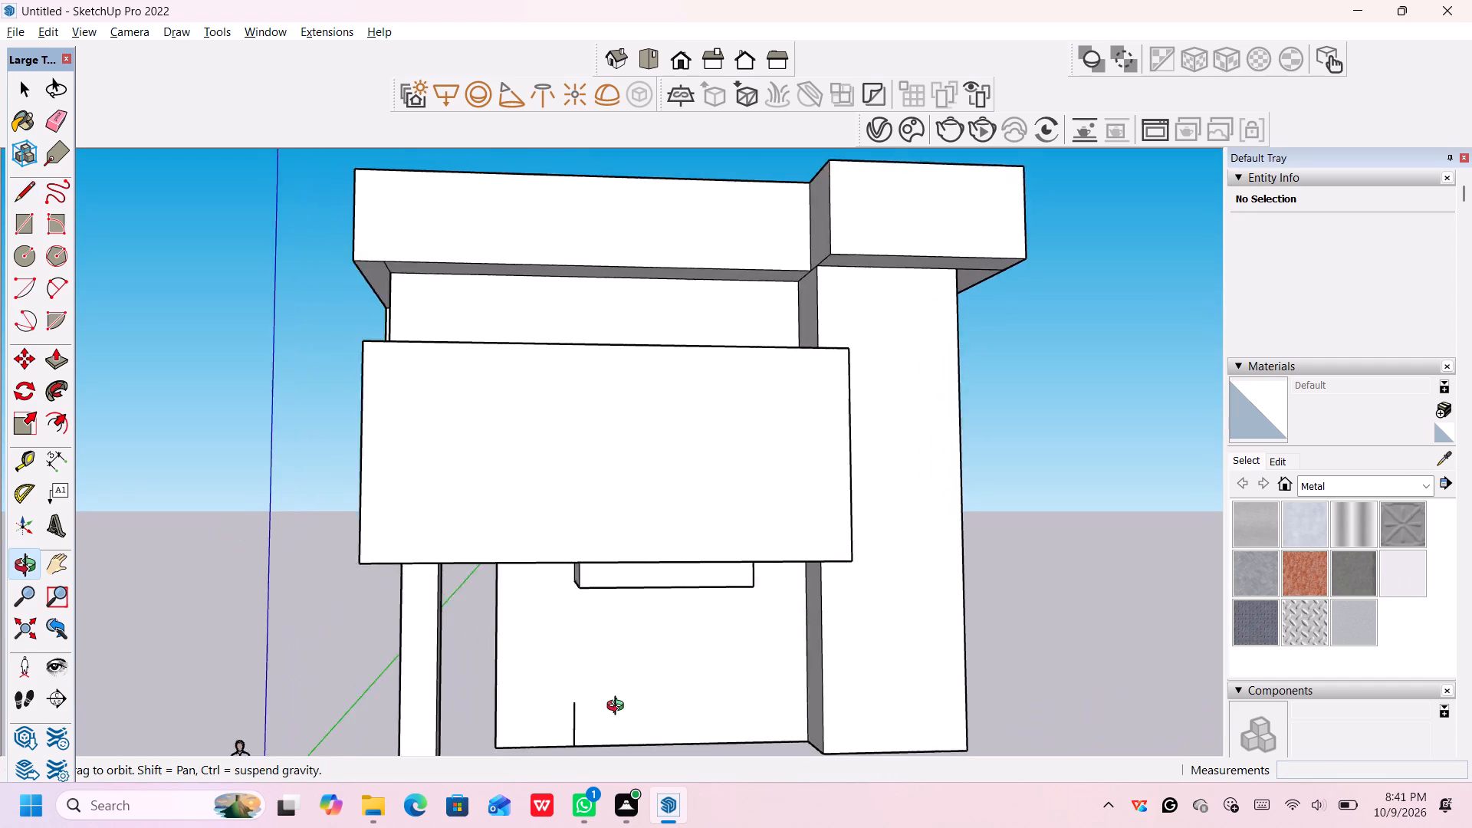
pyautogui.moveTo(619, 708); pyautogui.dragTo(588, 708, button='middle')
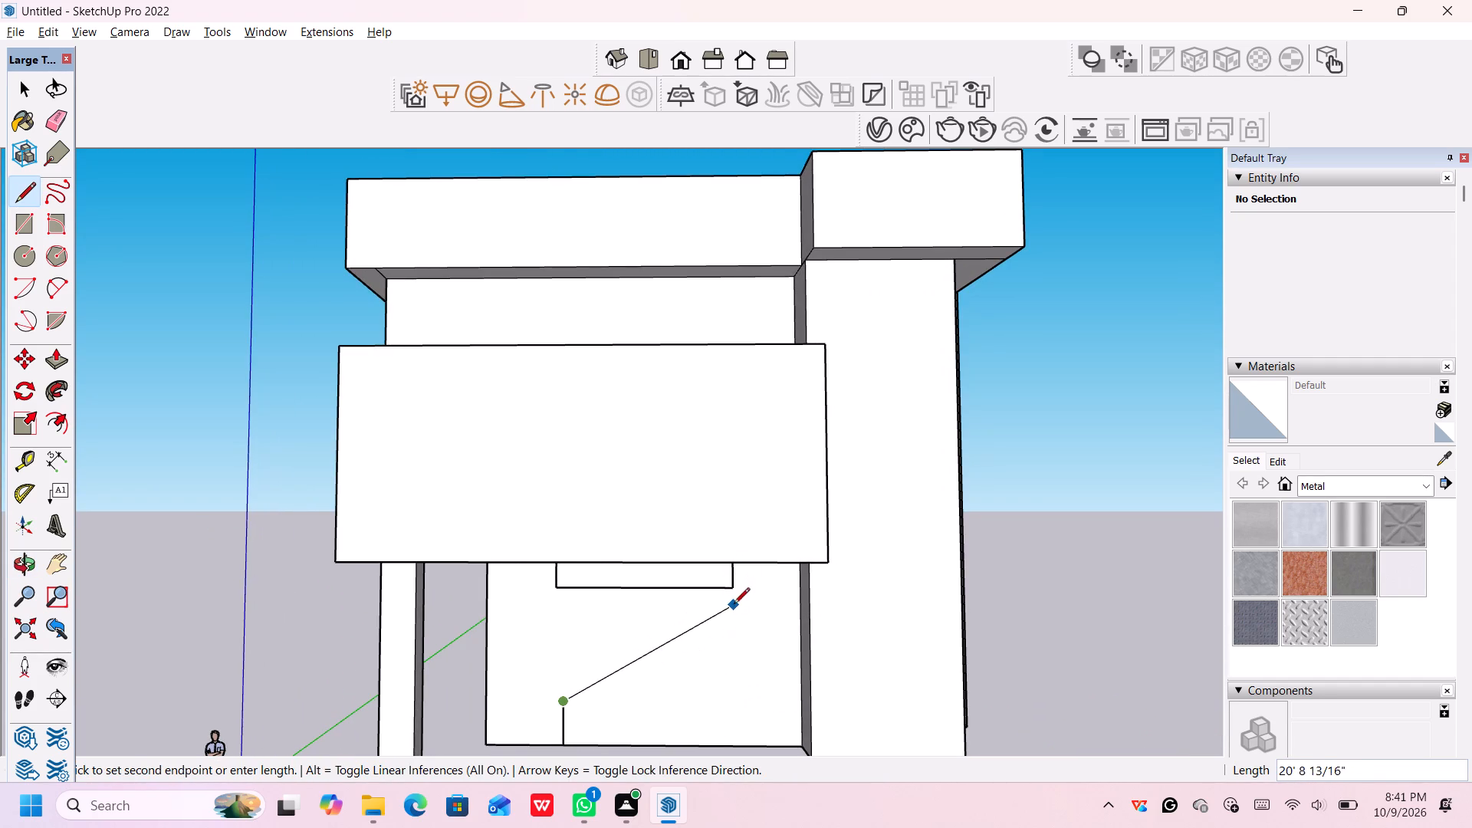
pyautogui.click(734, 701)
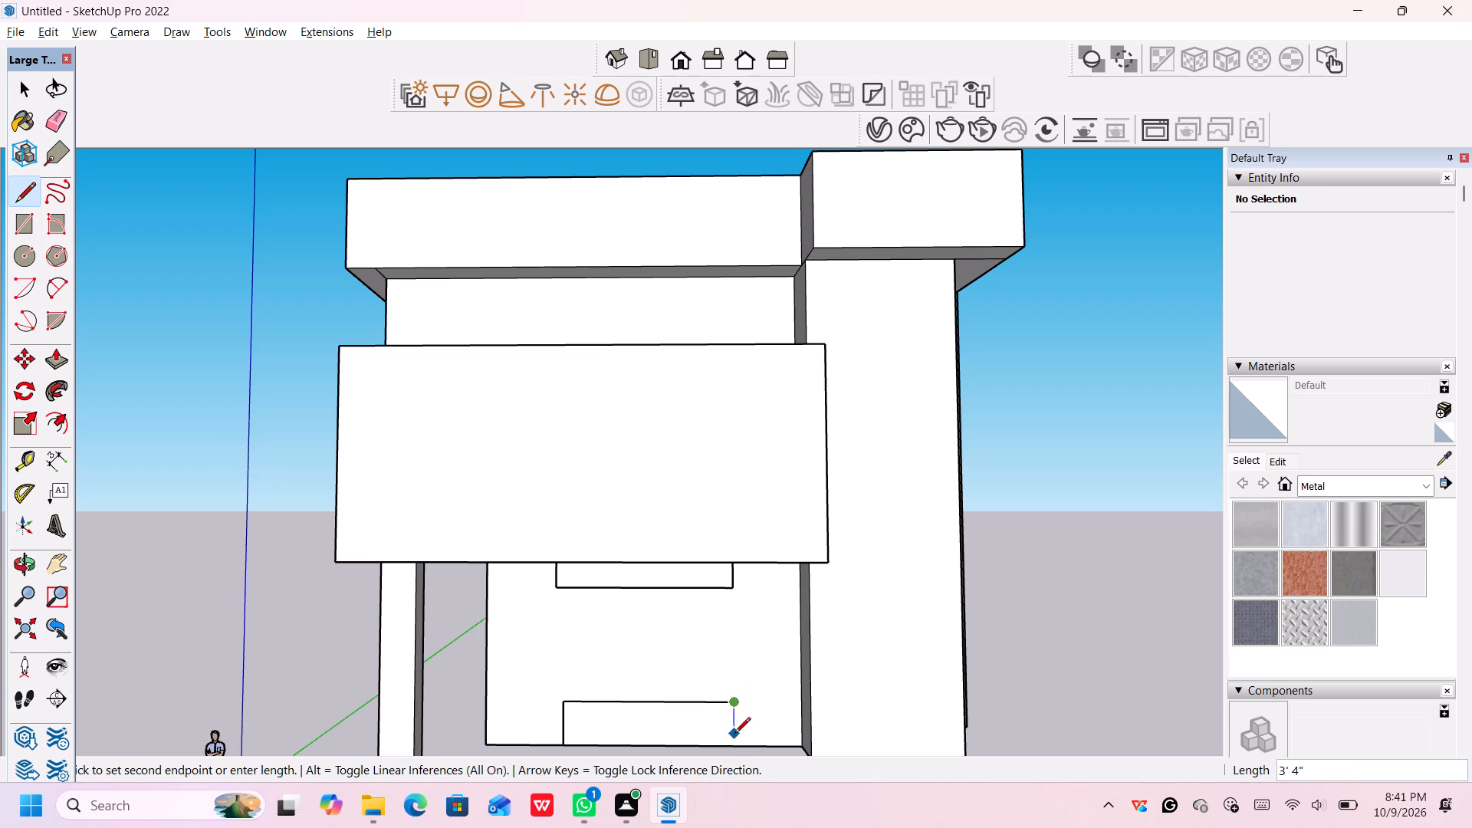
pyautogui.click(733, 744)
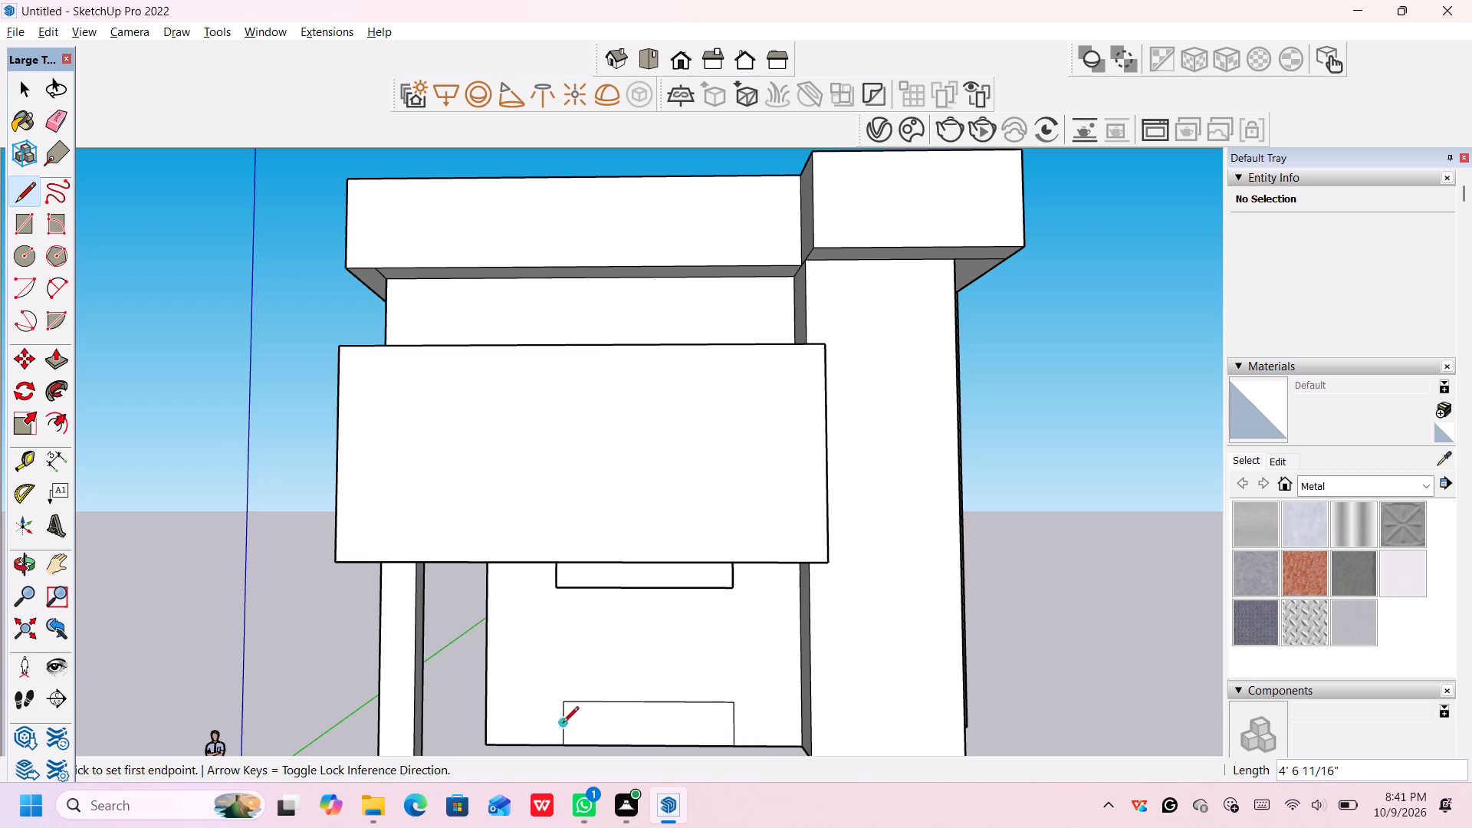
# Split the base outline into two equal-height strips with a horizontal line across its mid-height.
pyautogui.click(563, 722)
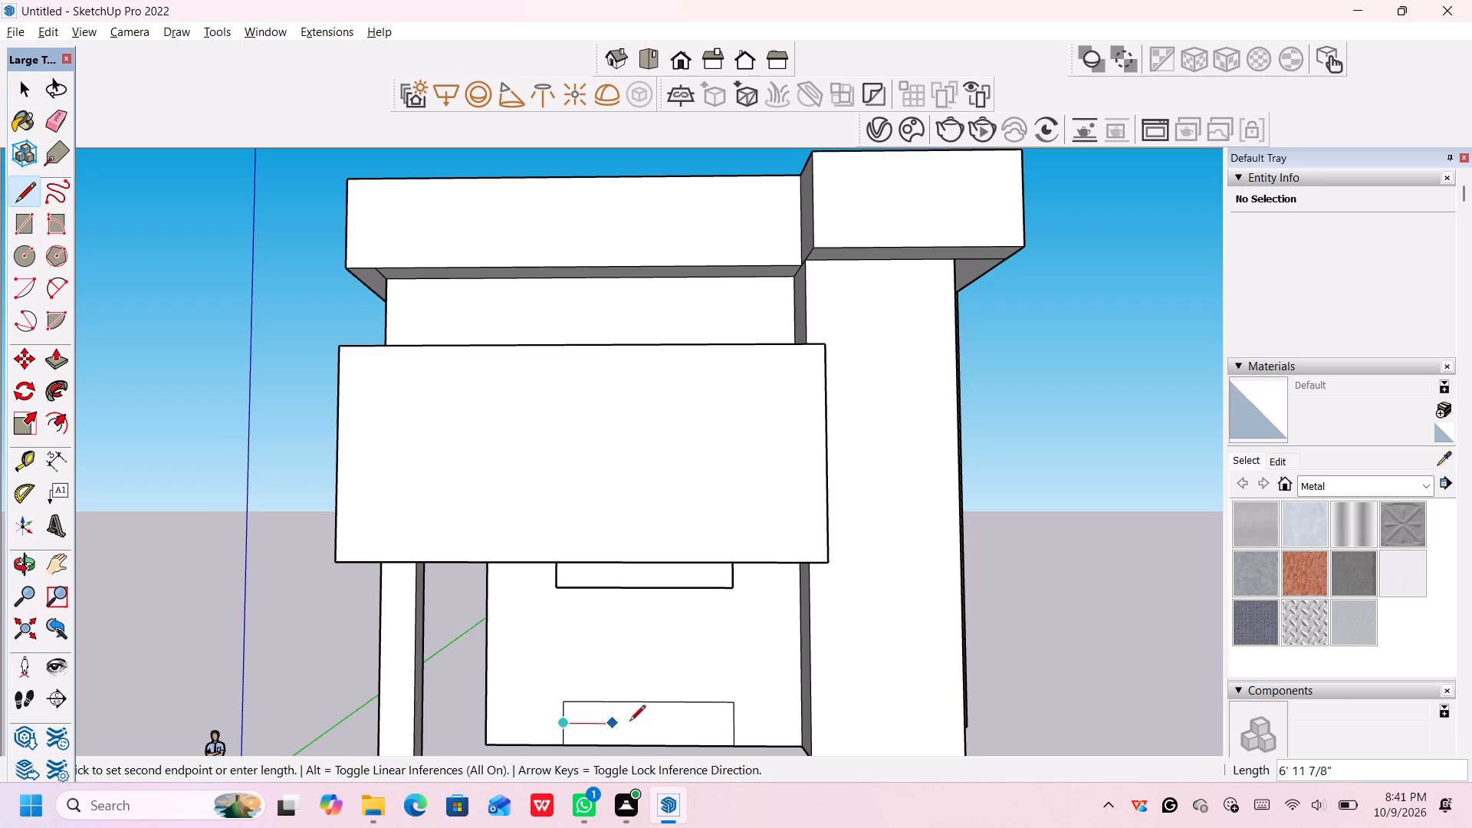
pyautogui.click(731, 724)
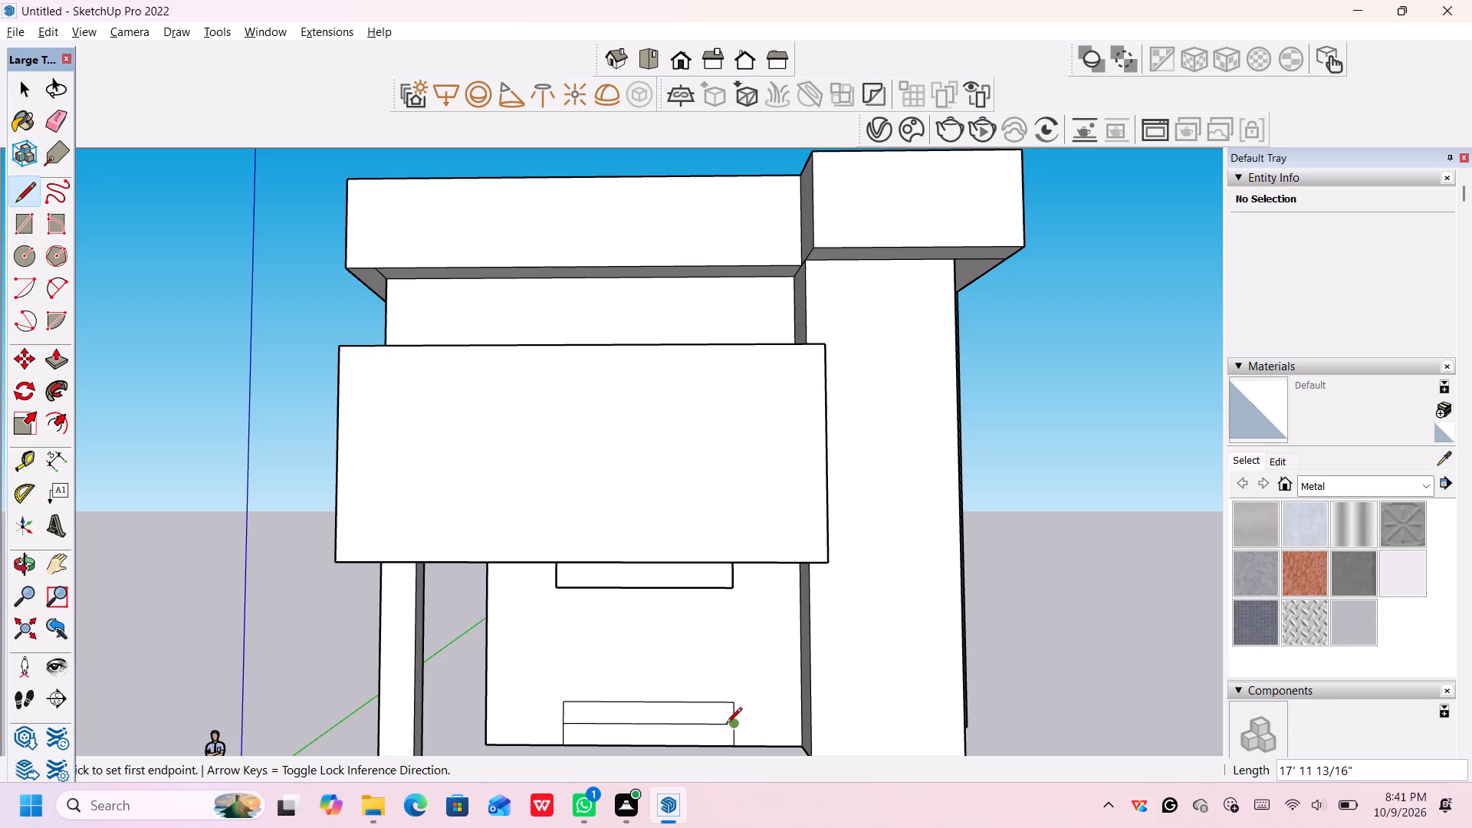
pyautogui.press('space')
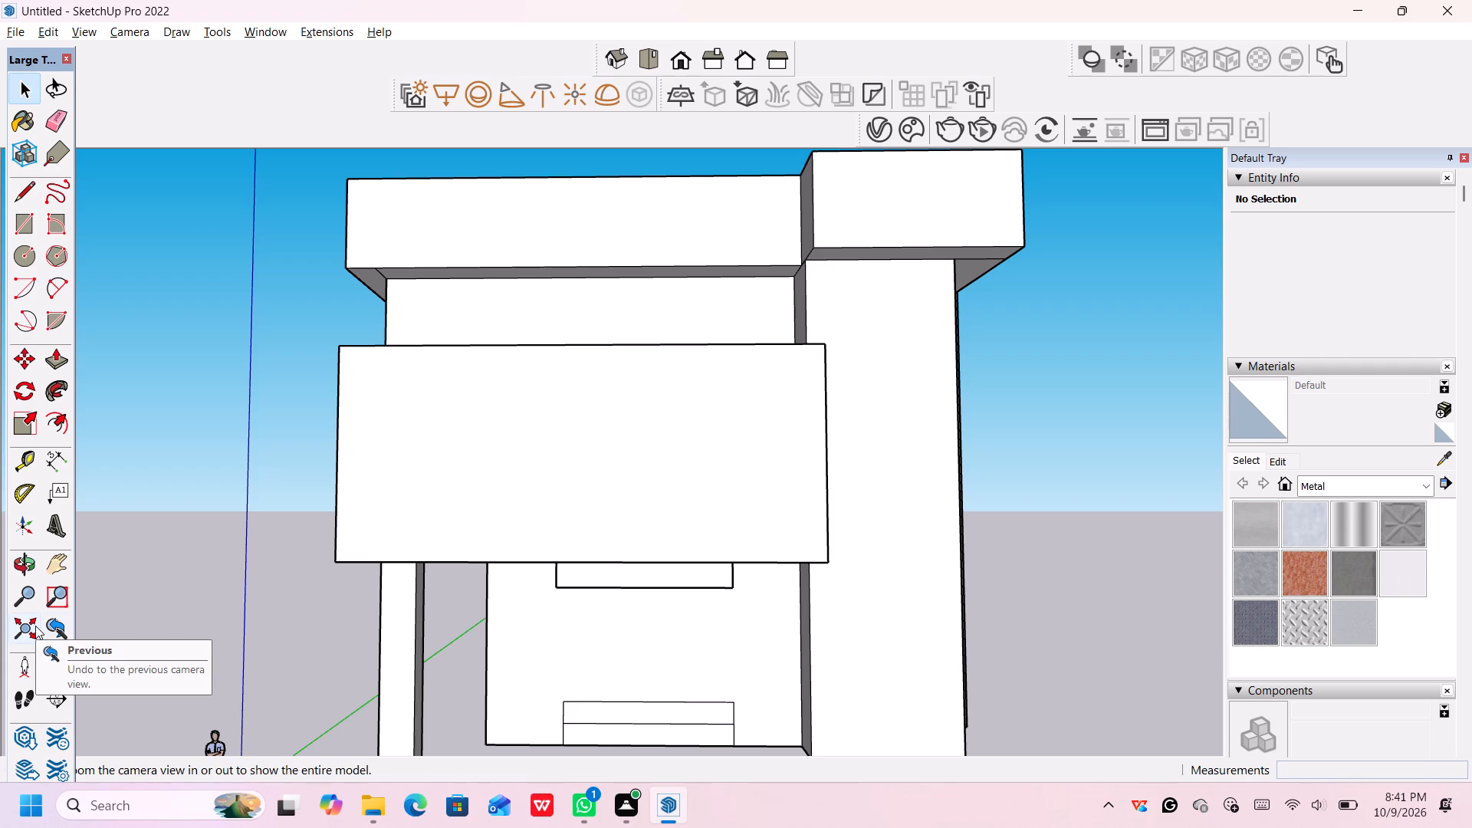
# Pull the lower strip out 11' from the front wall with Push/Pull to form the bottom entrance step.
pyautogui.press('p')
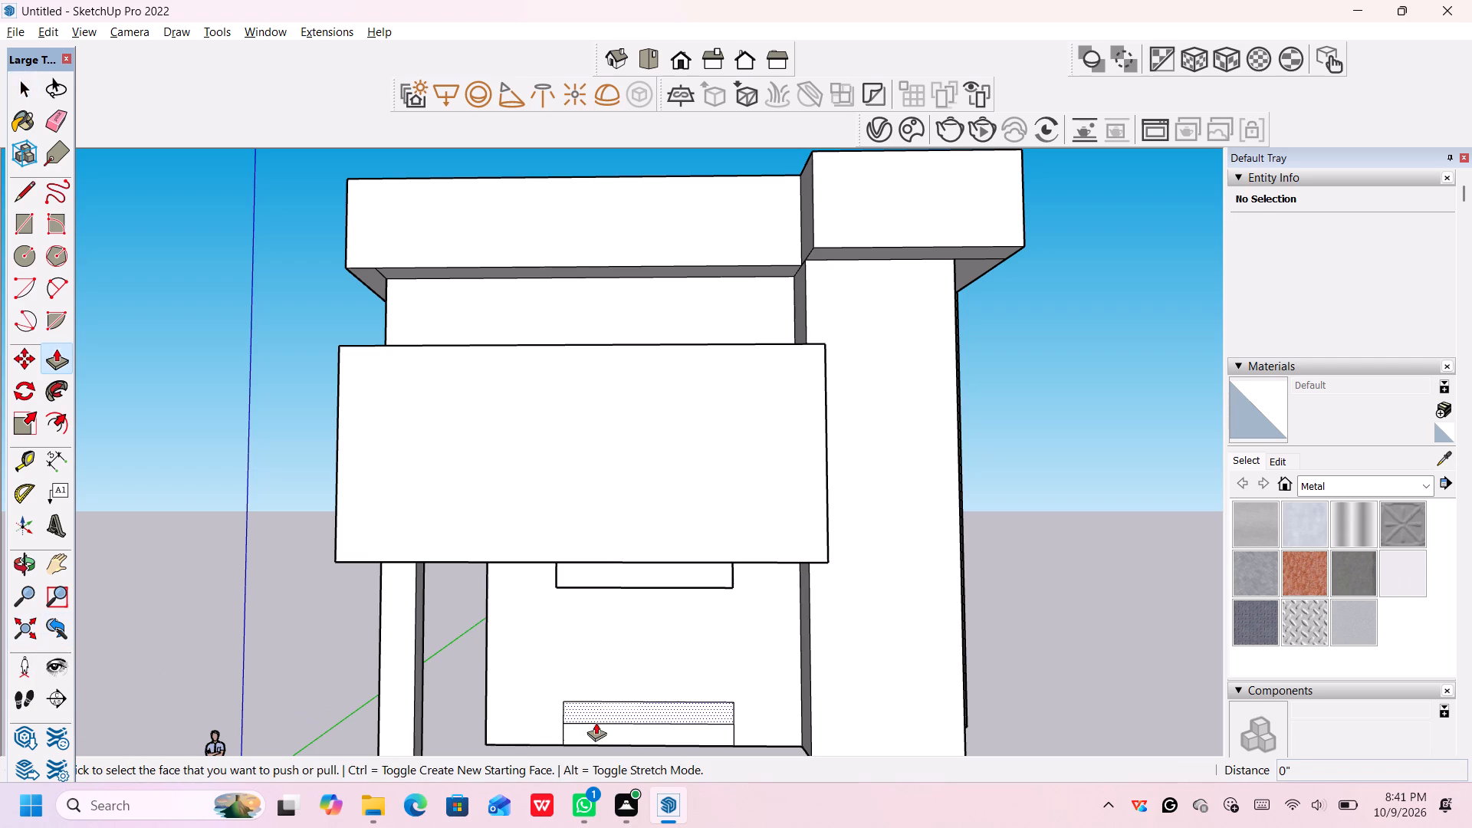
pyautogui.click(600, 728)
pyautogui.scroll(-2, 631, 754)
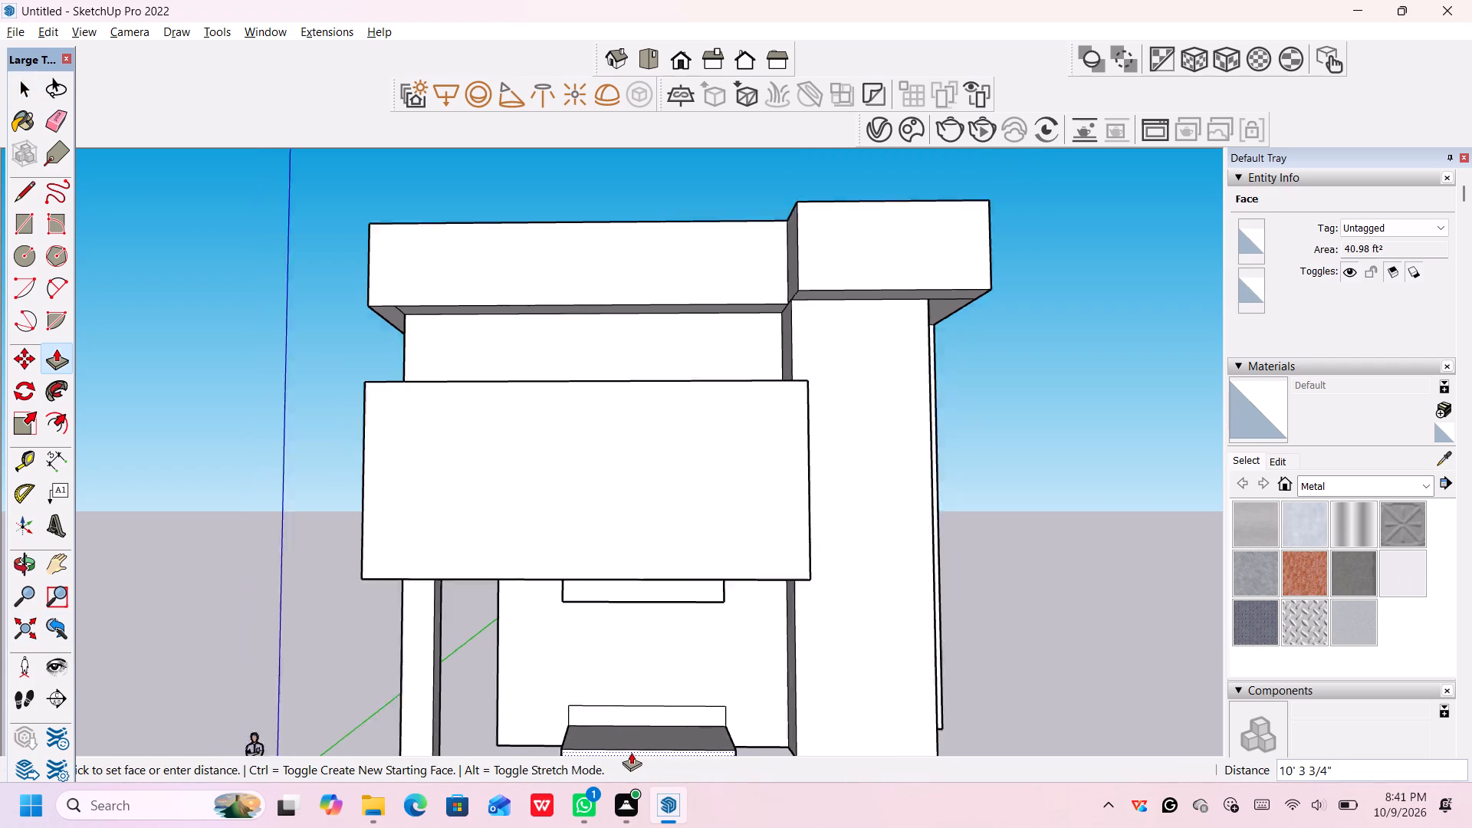
pyautogui.scroll(-1, 631, 752)
pyautogui.moveTo(629, 745); pyautogui.dragTo(822, 743, button='middle')
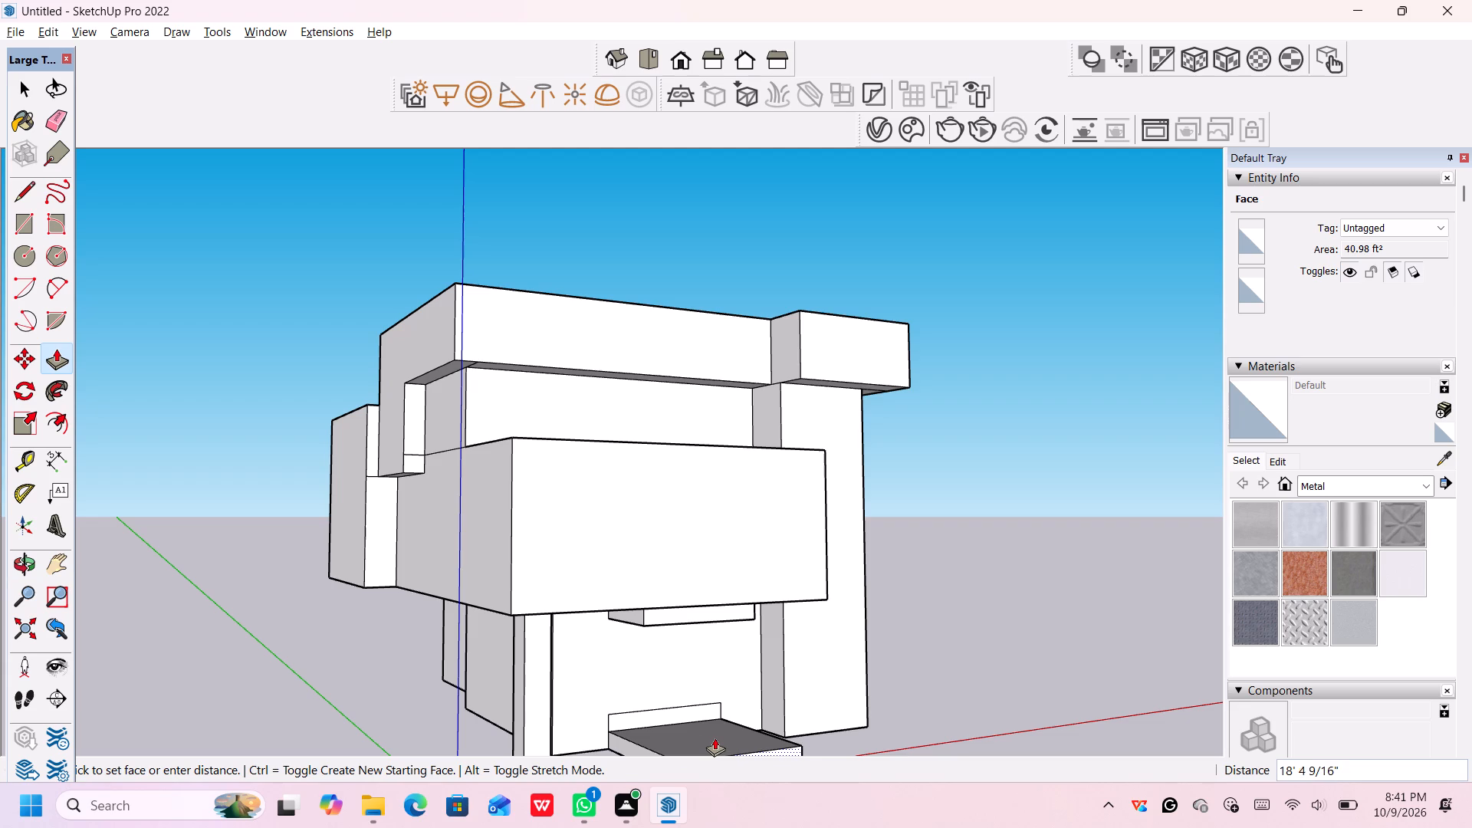
pyautogui.scroll(-3, 707, 723)
pyautogui.moveTo(707, 723); pyautogui.dragTo(711, 722, button='middle')
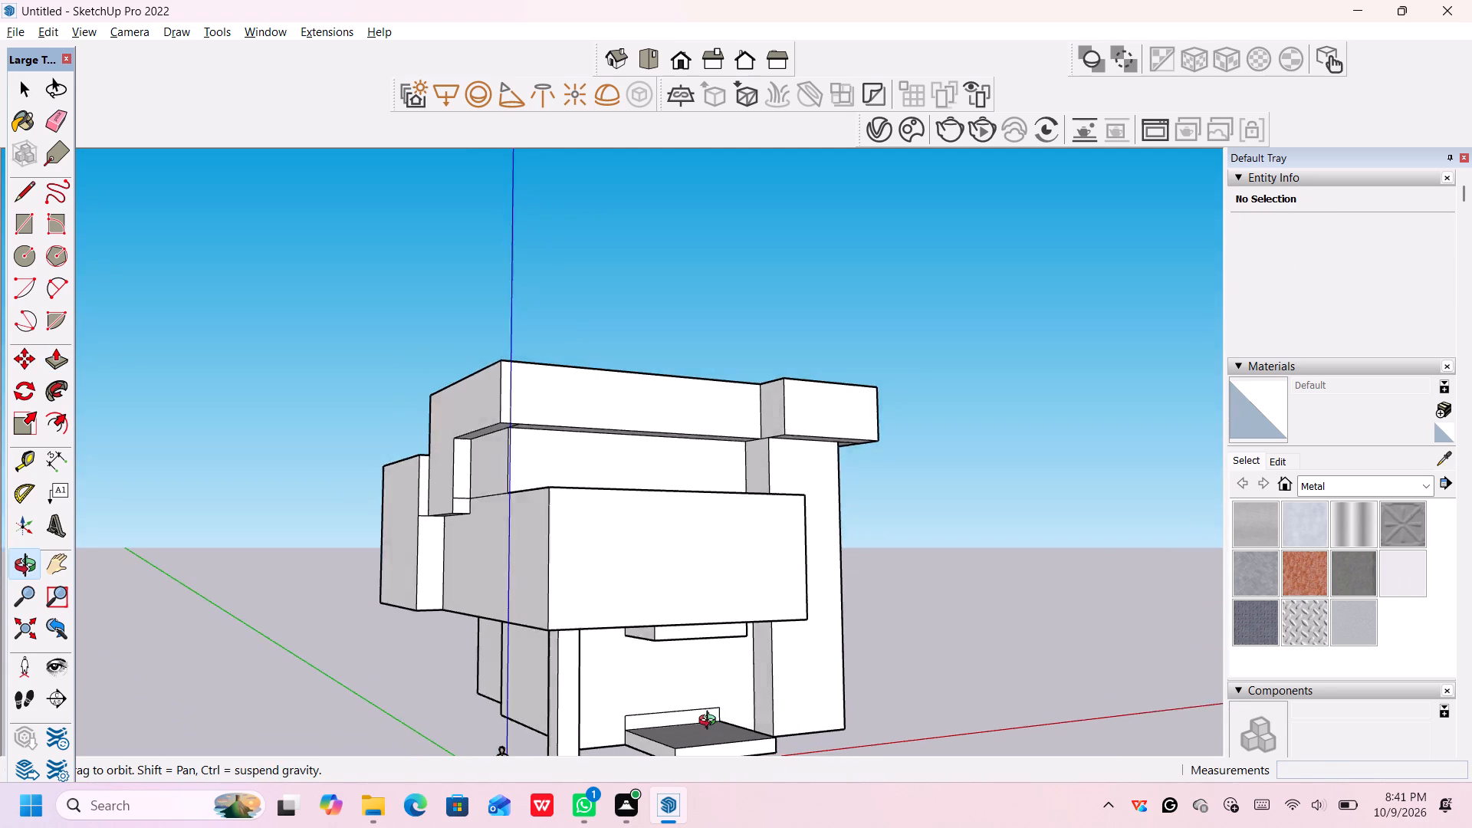
pyautogui.moveTo(711, 722); pyautogui.dragTo(718, 729, button='middle')
pyautogui.scroll(-5, 716, 728)
pyautogui.scroll(1, 718, 742)
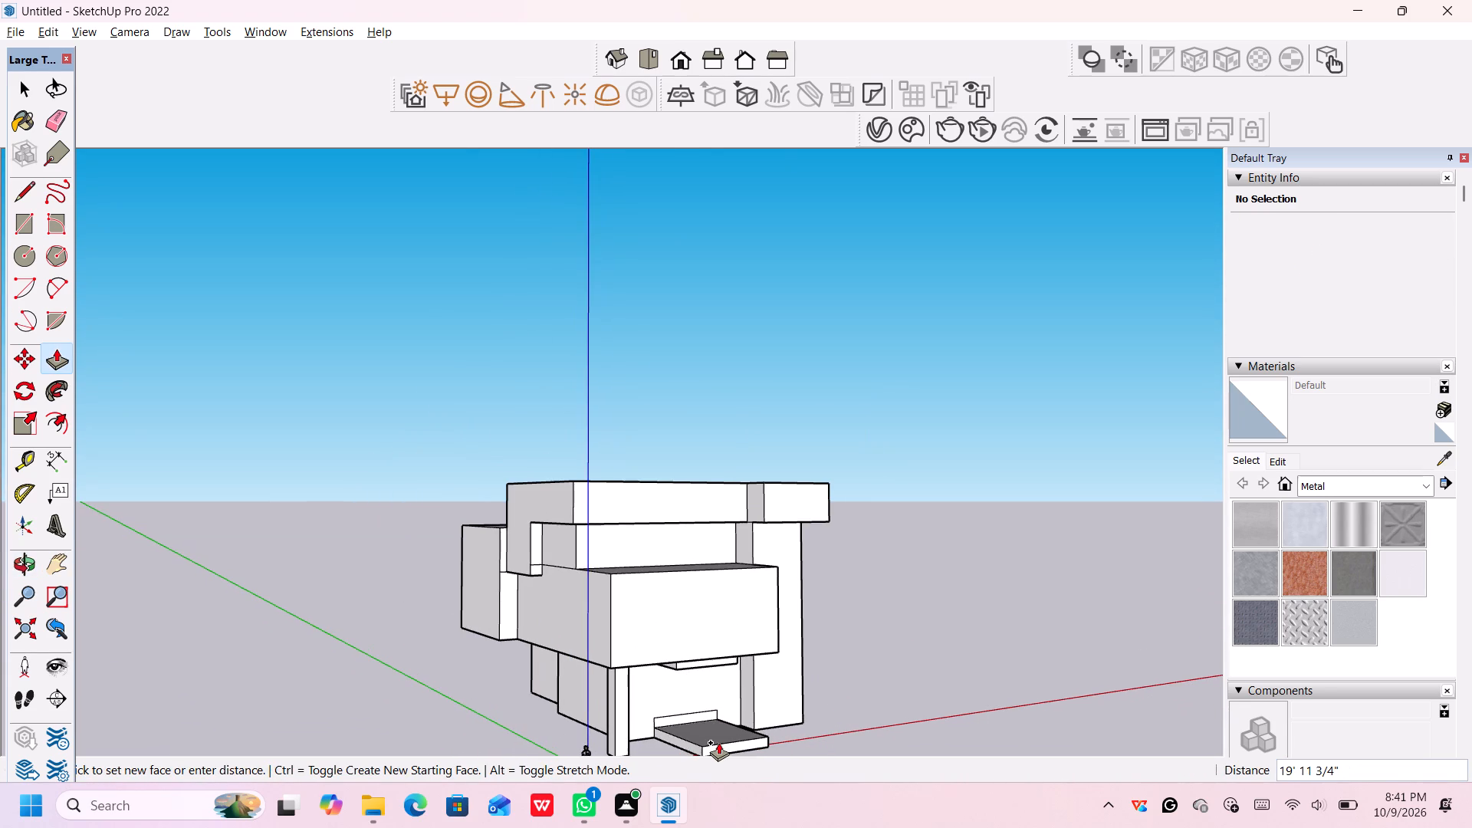
pyautogui.moveTo(718, 741); pyautogui.dragTo(720, 733, button='middle')
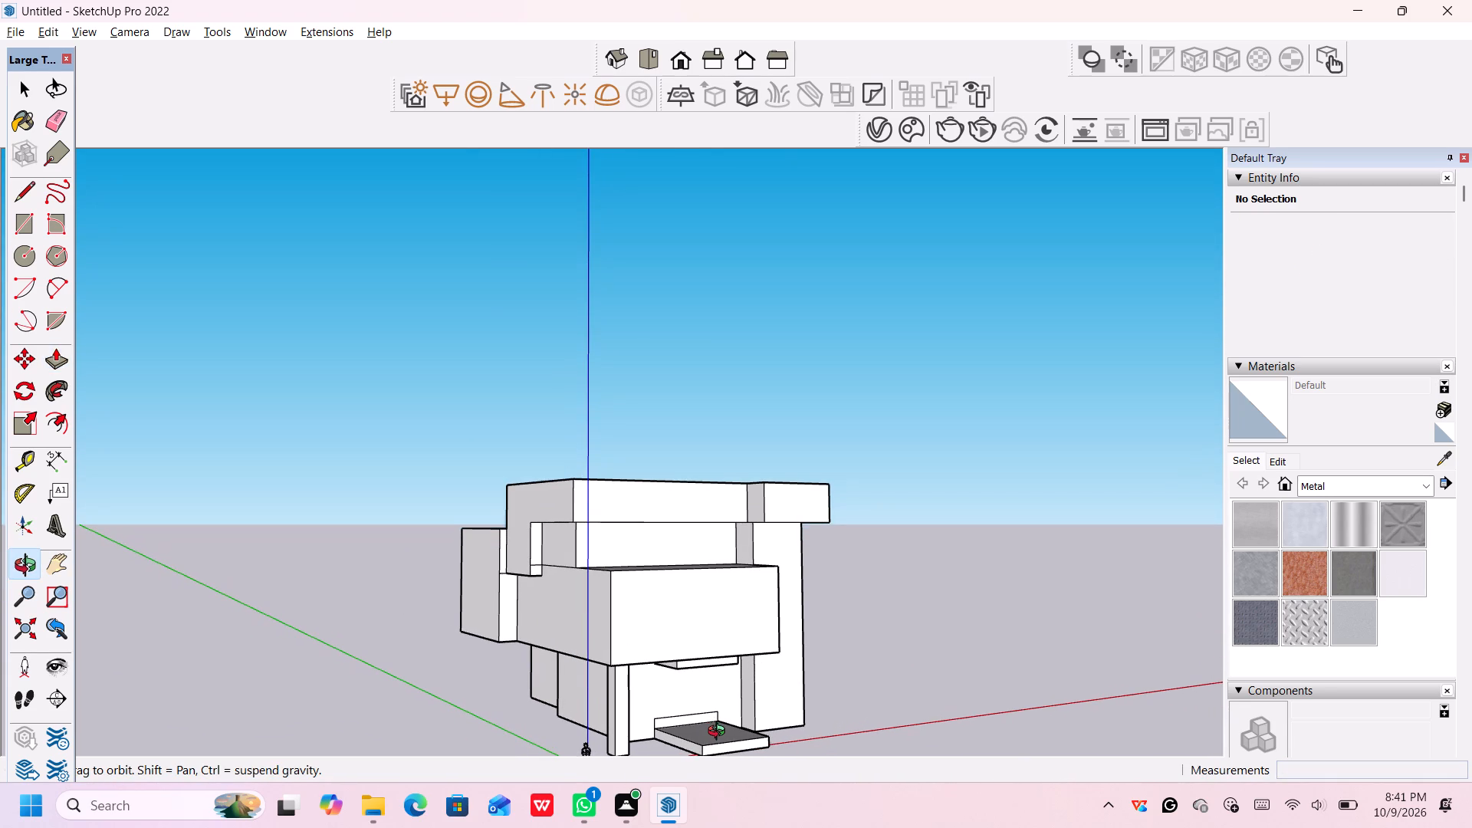
pyautogui.moveTo(720, 733); pyautogui.dragTo(727, 641, button='middle')
pyautogui.scroll(12, 724, 649)
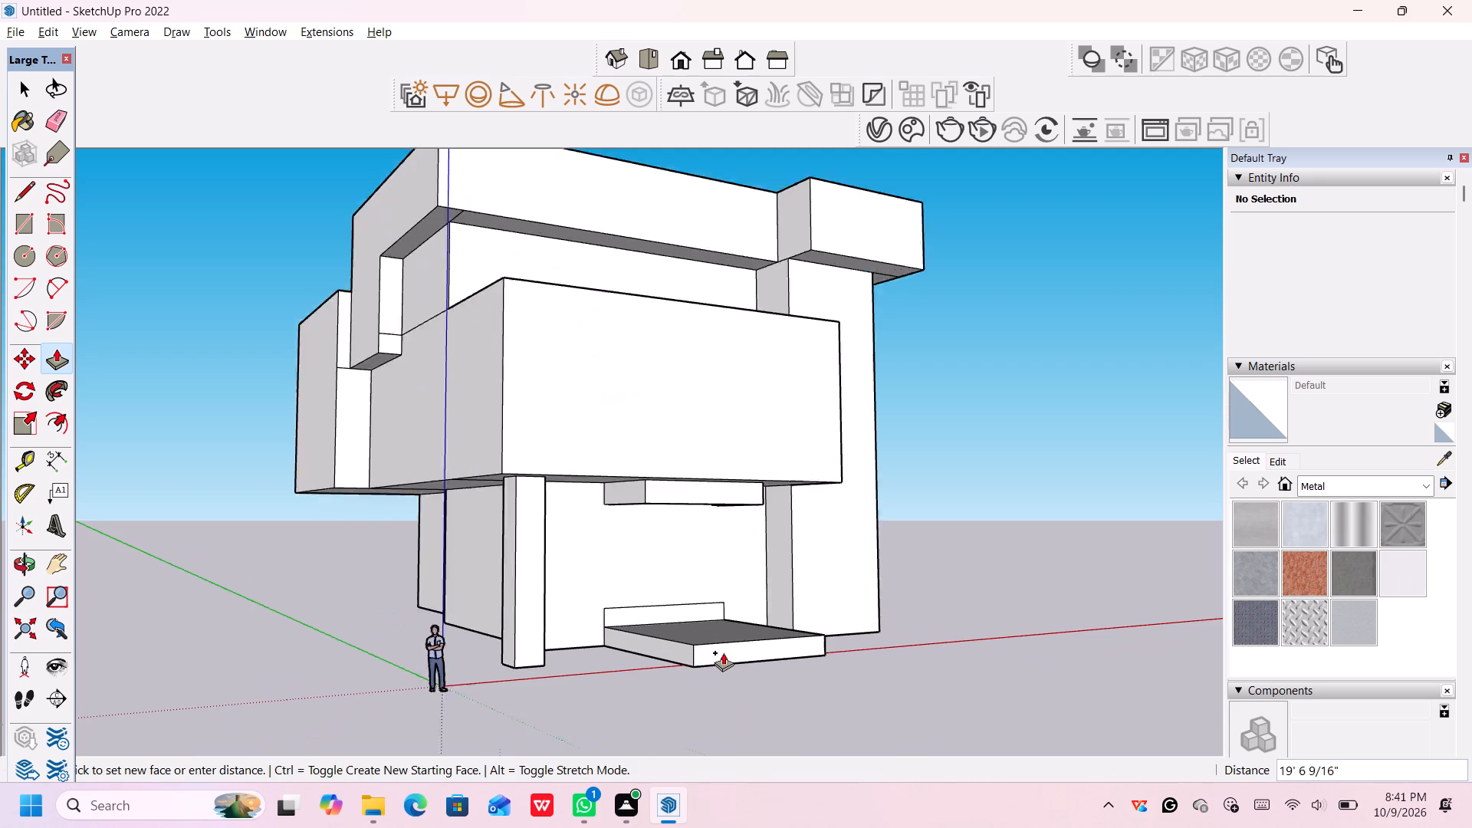
pyautogui.scroll(7, 723, 652)
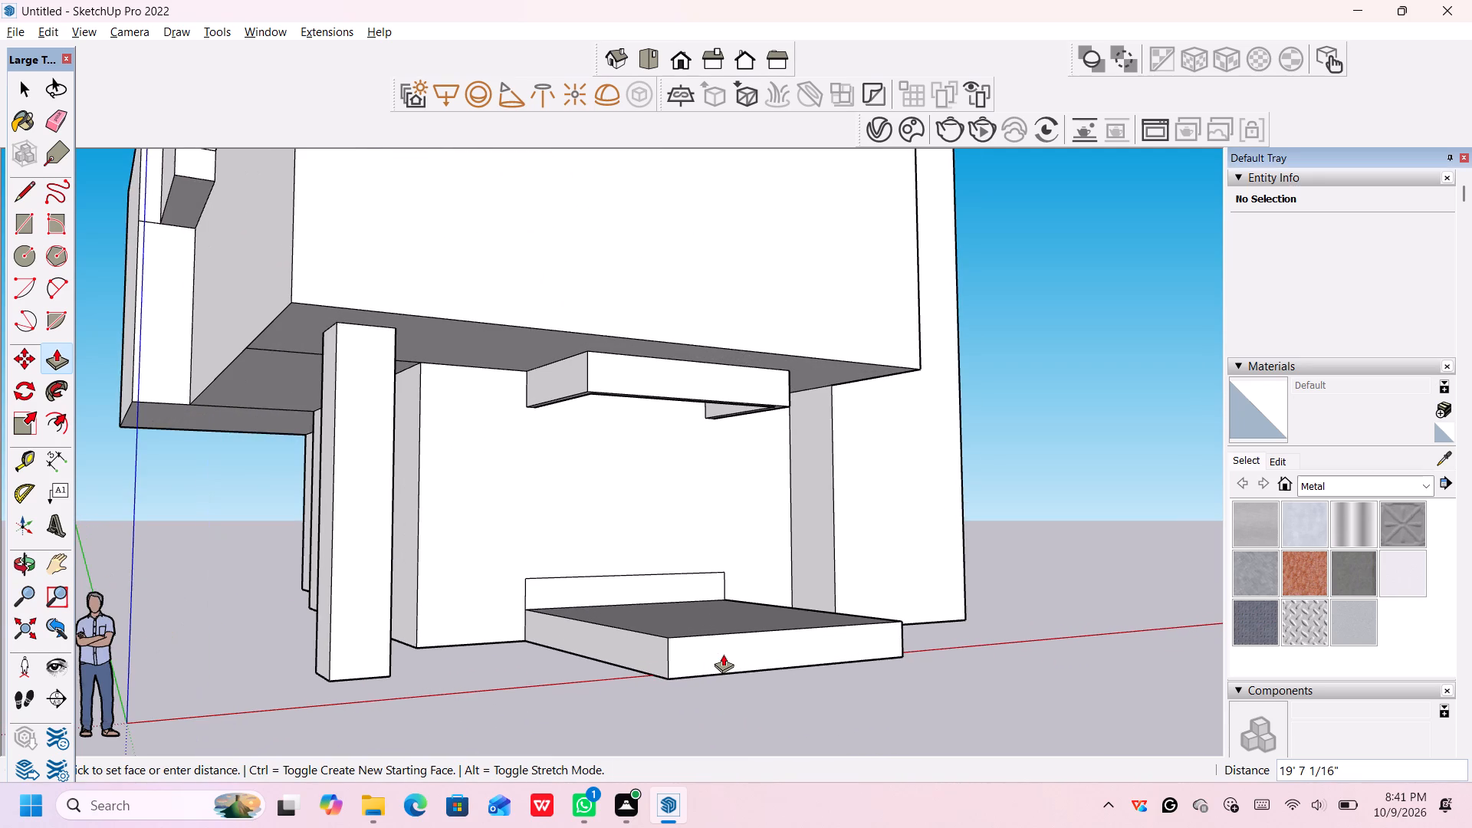
pyautogui.moveTo(721, 682); pyautogui.dragTo(728, 752, button='middle')
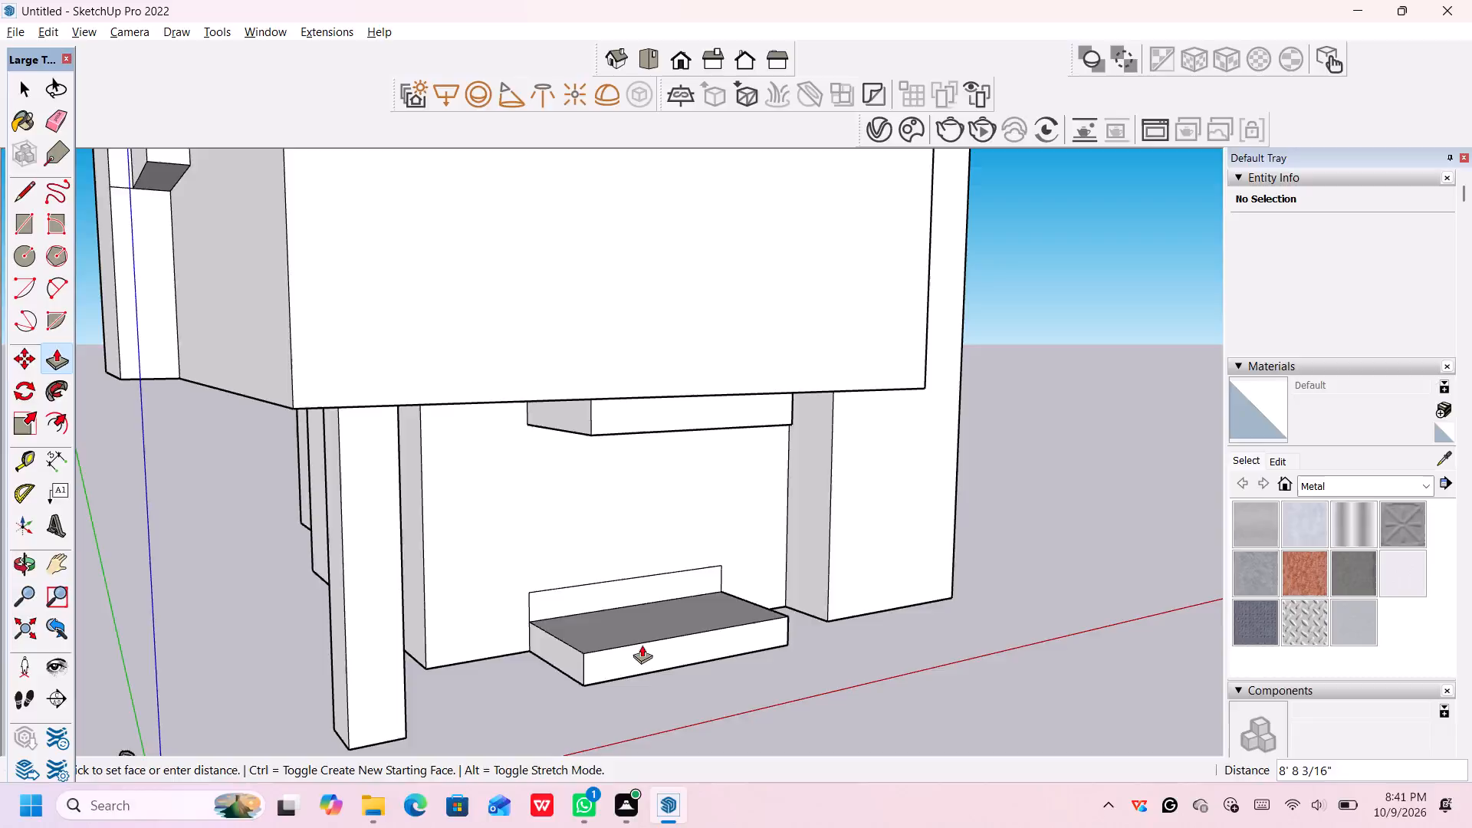
pyautogui.scroll(-2, 672, 672)
pyautogui.scroll(1, 672, 672)
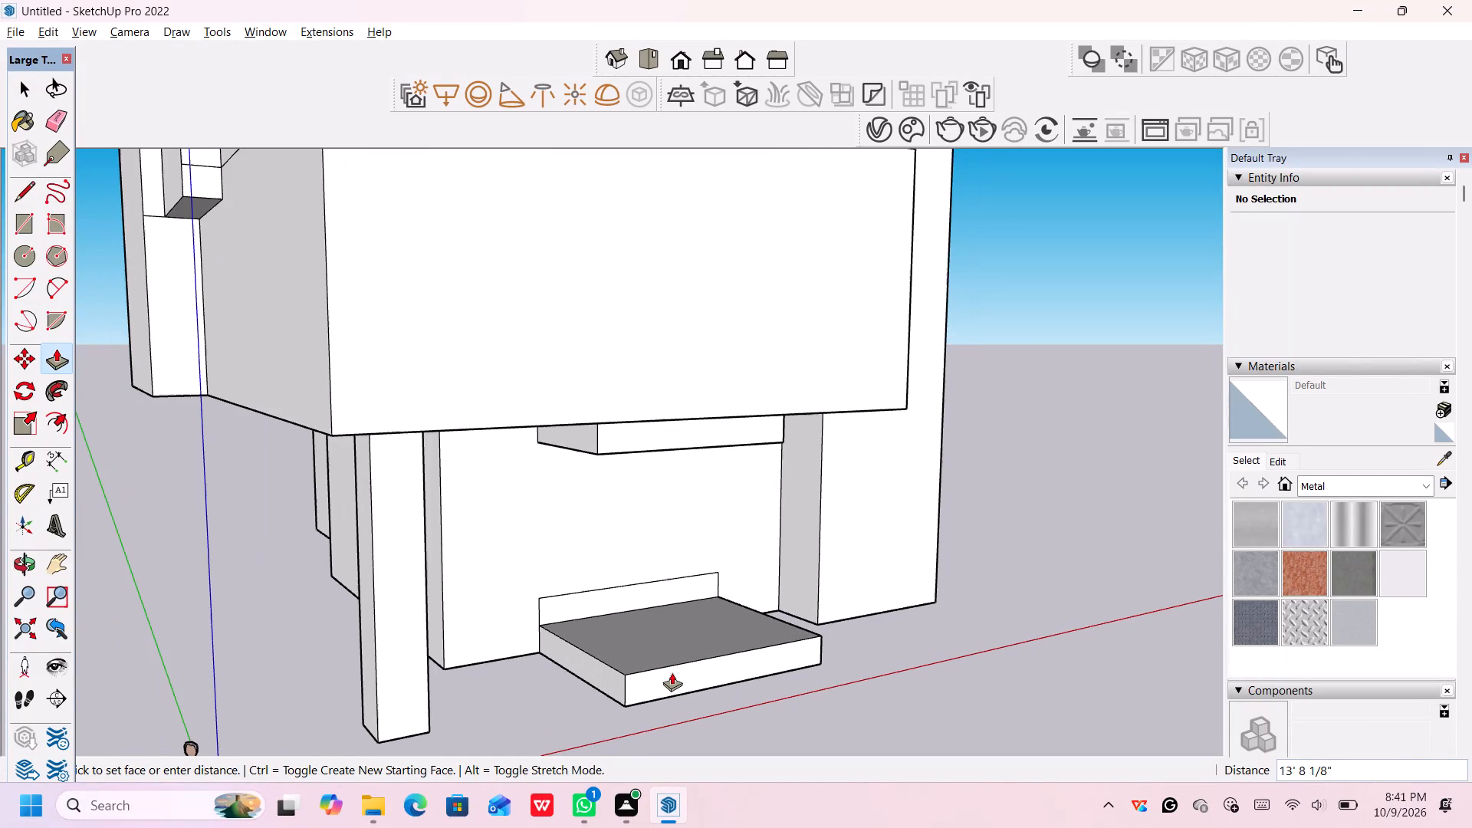
pyautogui.scroll(1, 672, 672)
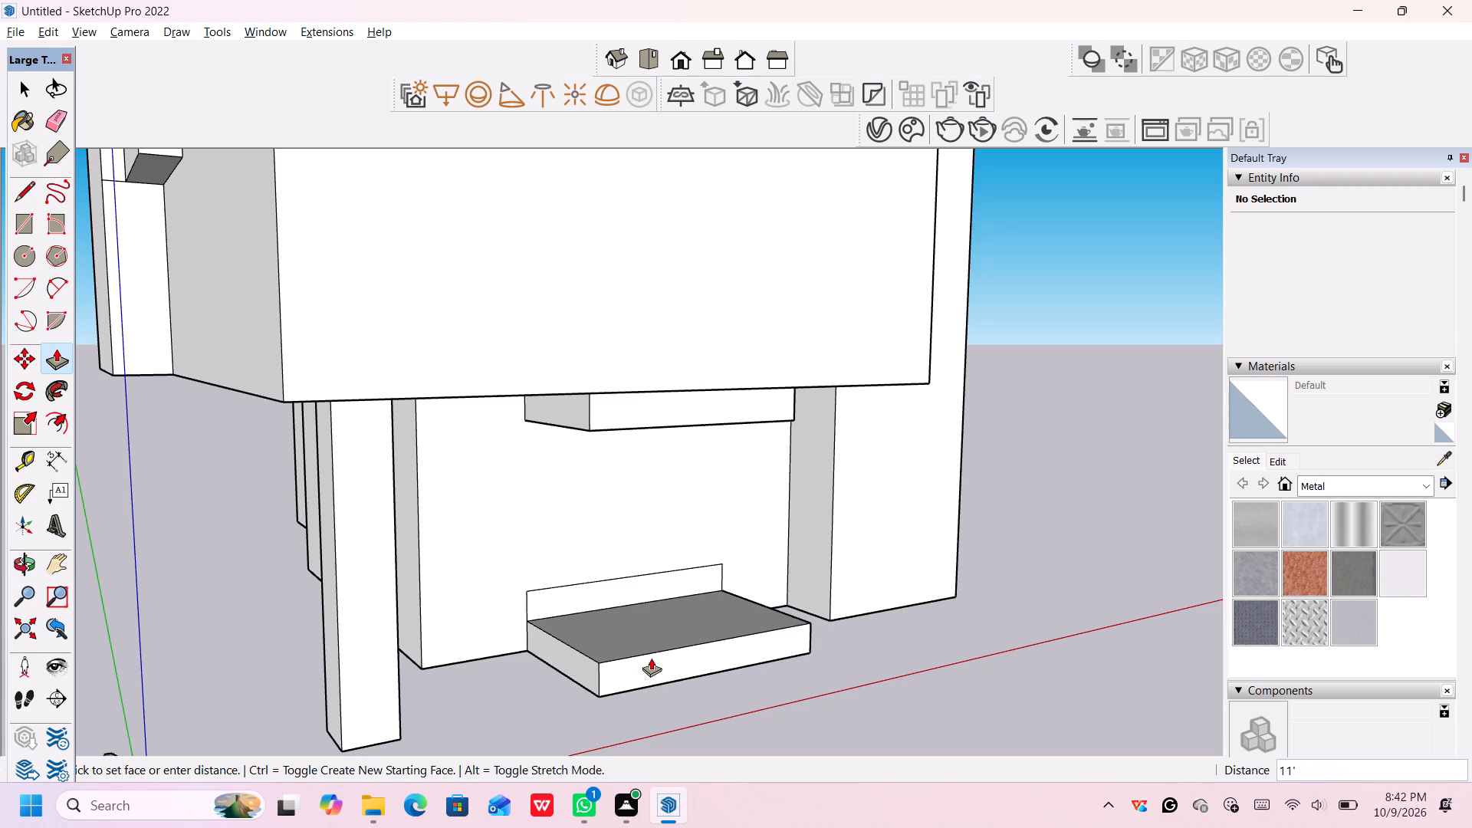
pyautogui.click(651, 658)
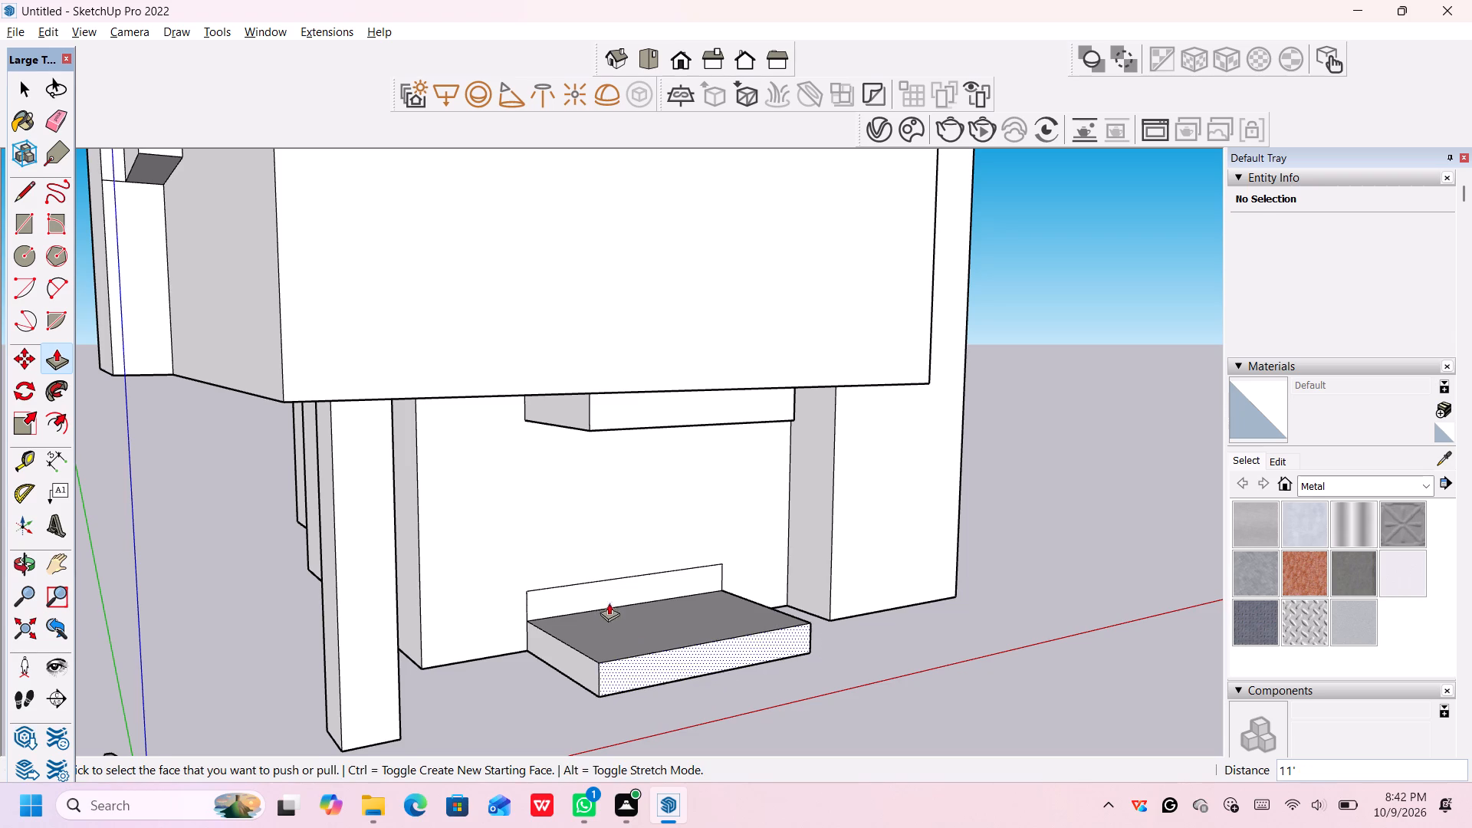
# Pull the upper strip out about 7' 6" with Push/Pull to form the second, shallower entrance step.
pyautogui.click(593, 589)
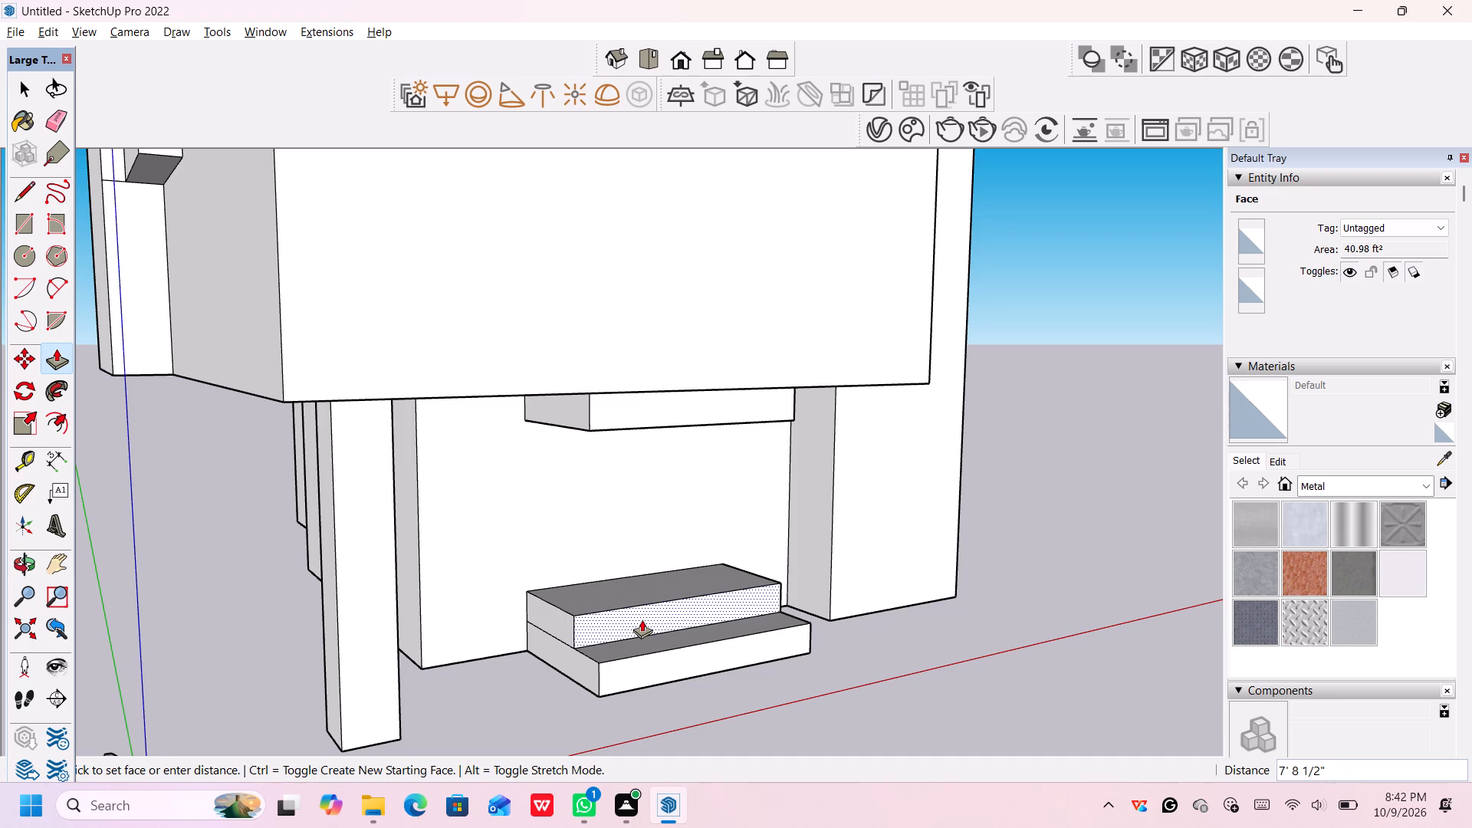
pyautogui.click(642, 619)
pyautogui.scroll(-1, 854, 664)
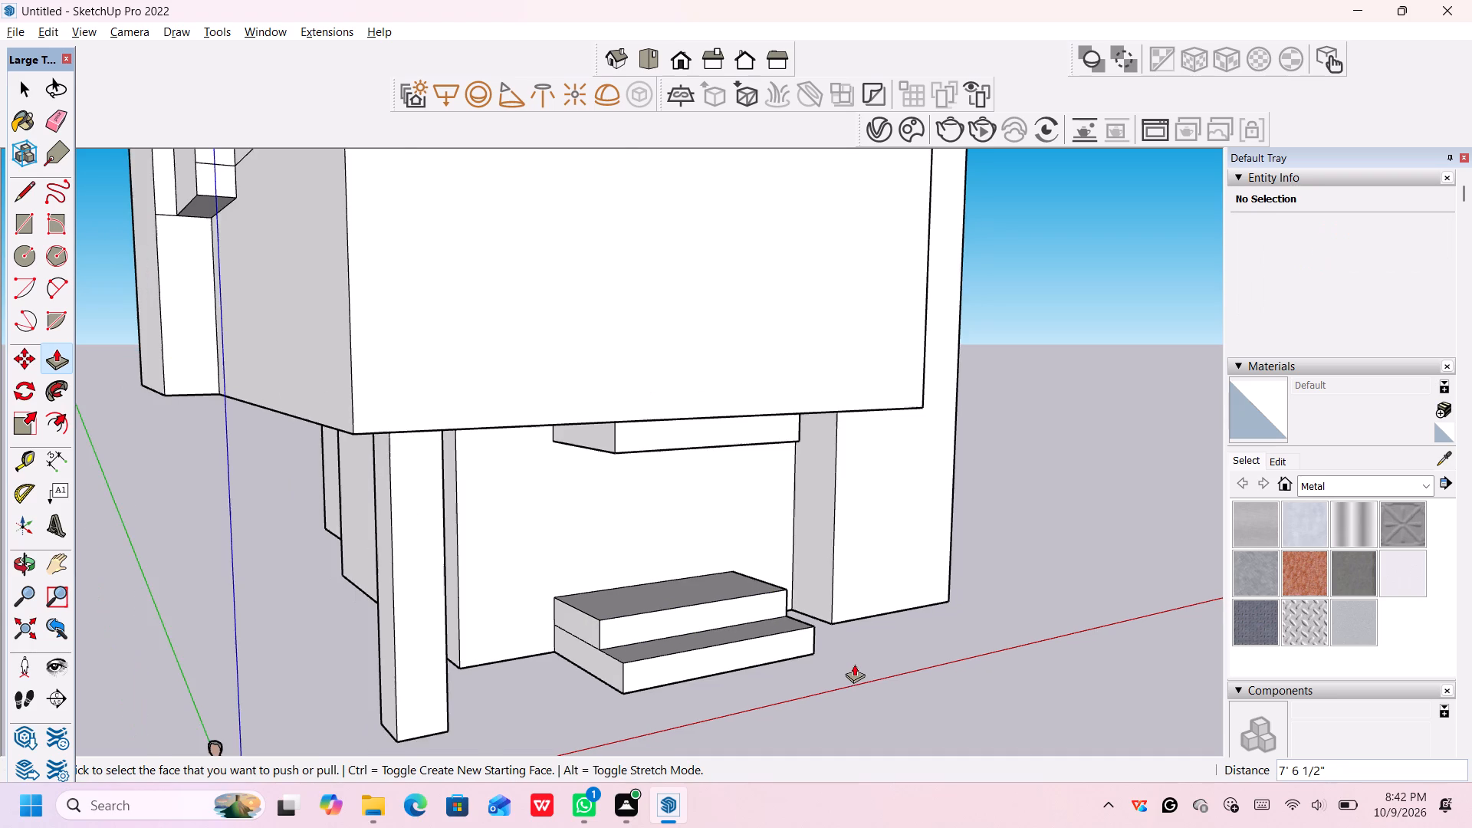
pyautogui.scroll(-1, 848, 668)
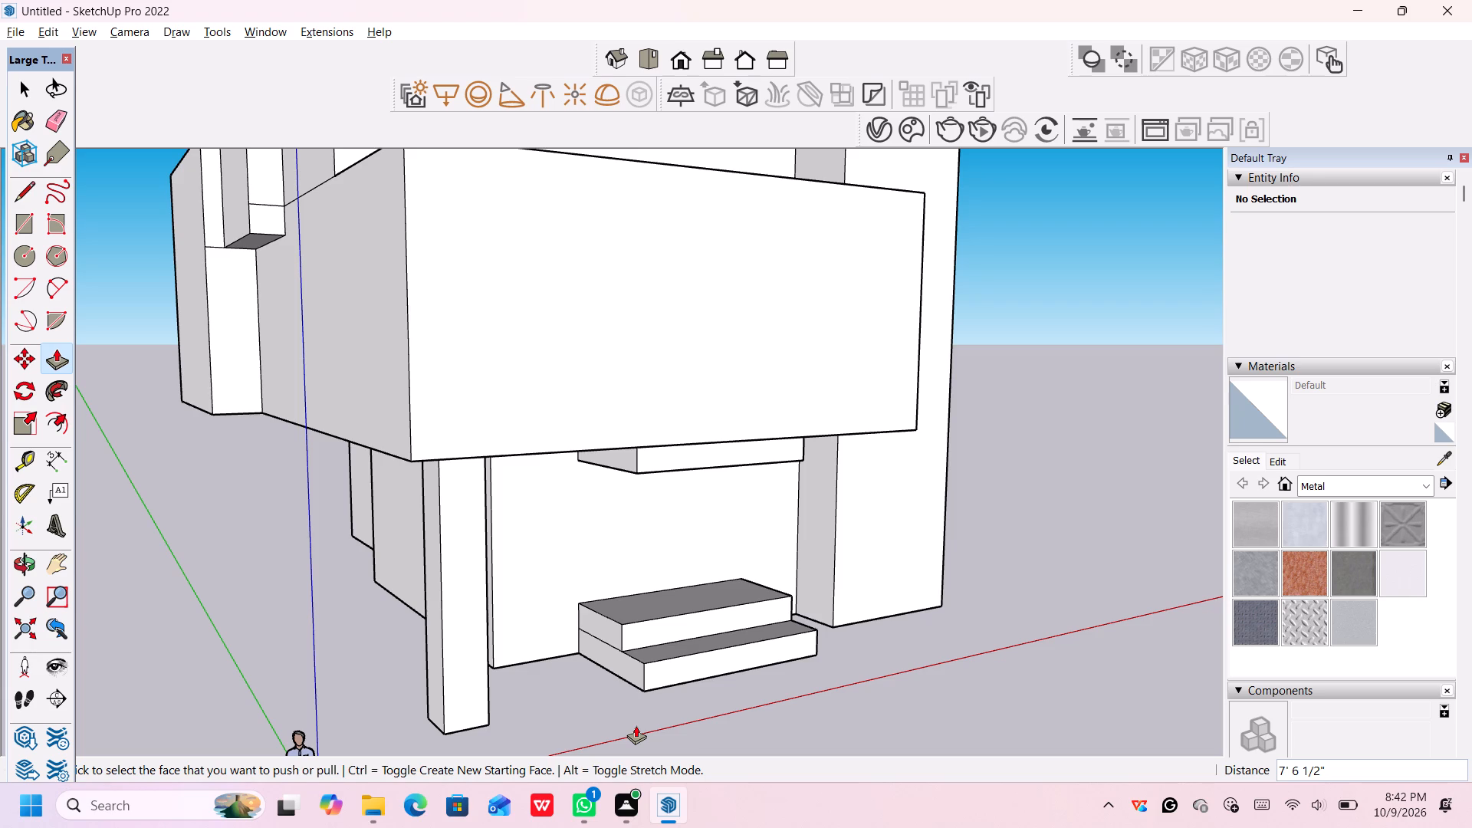
pyautogui.press('space')
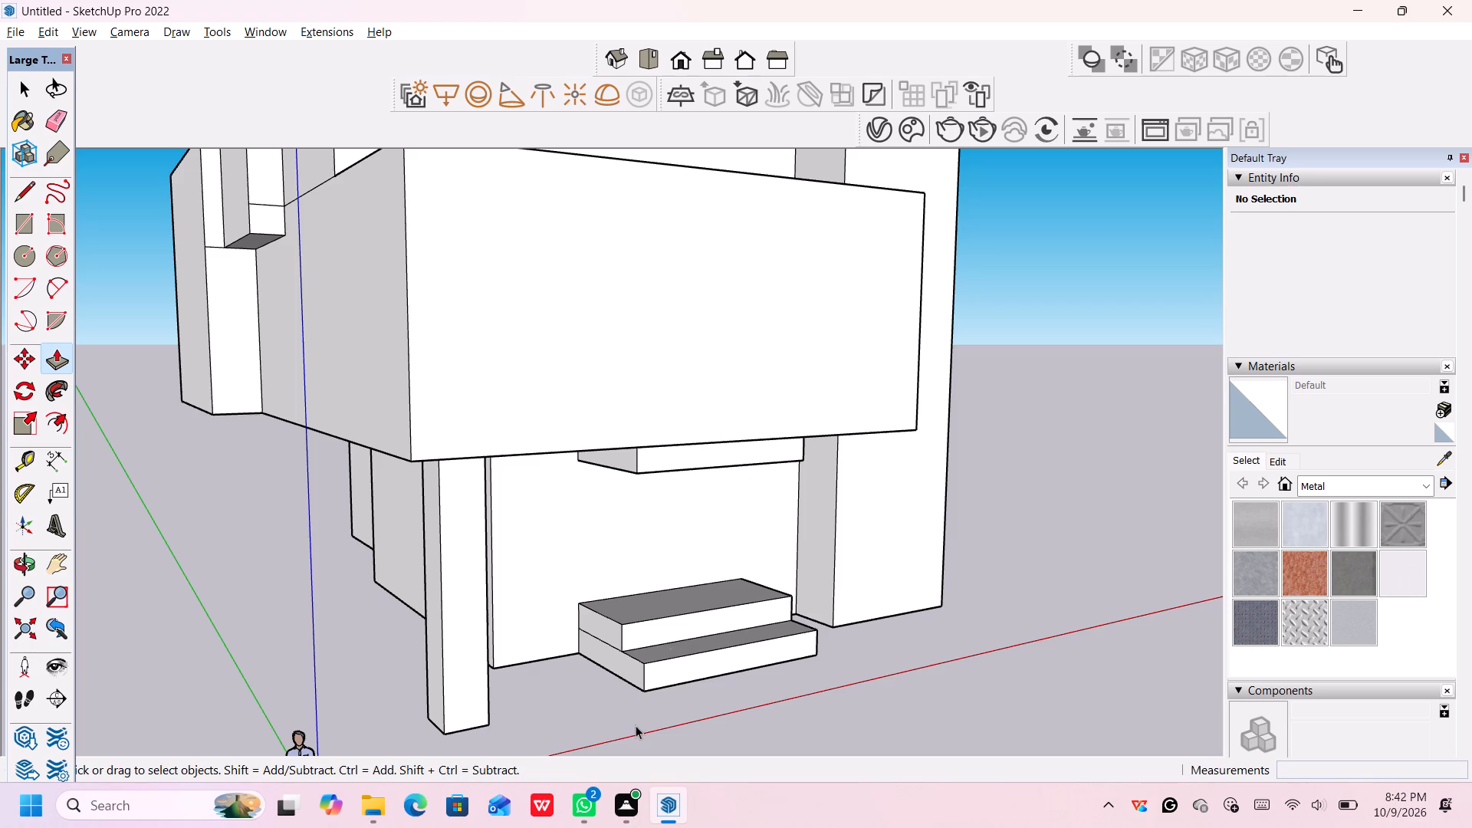
# Draw a vertical line about 12' 9" long on the front wall from the upper step's column-side back corner up to the hanging band.
pyautogui.scroll(1, 613, 577)
pyautogui.moveTo(619, 577); pyautogui.dragTo(609, 571, button='middle')
pyautogui.scroll(1, 609, 571)
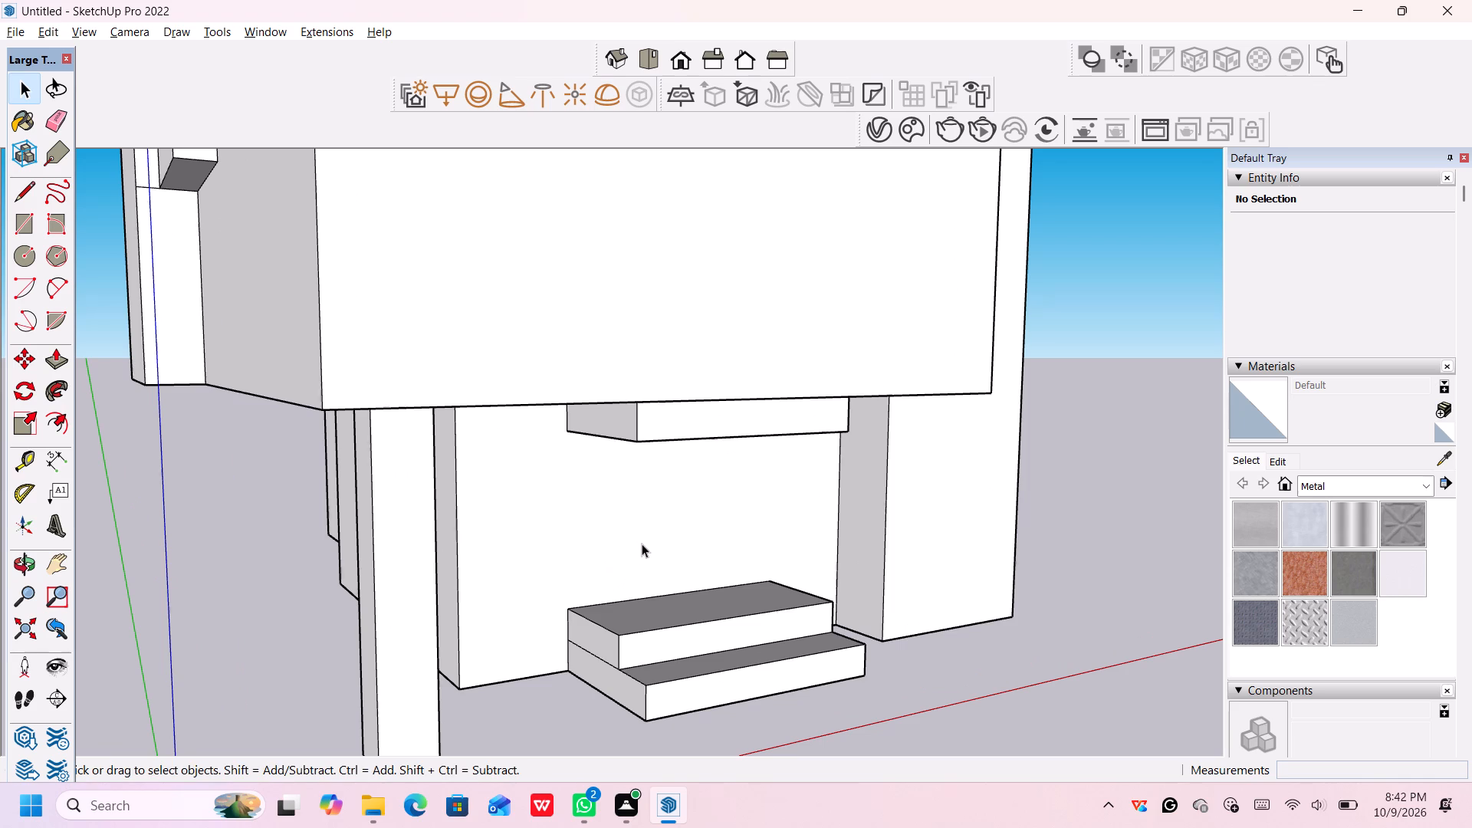
pyautogui.press('l')
pyautogui.press('Return')
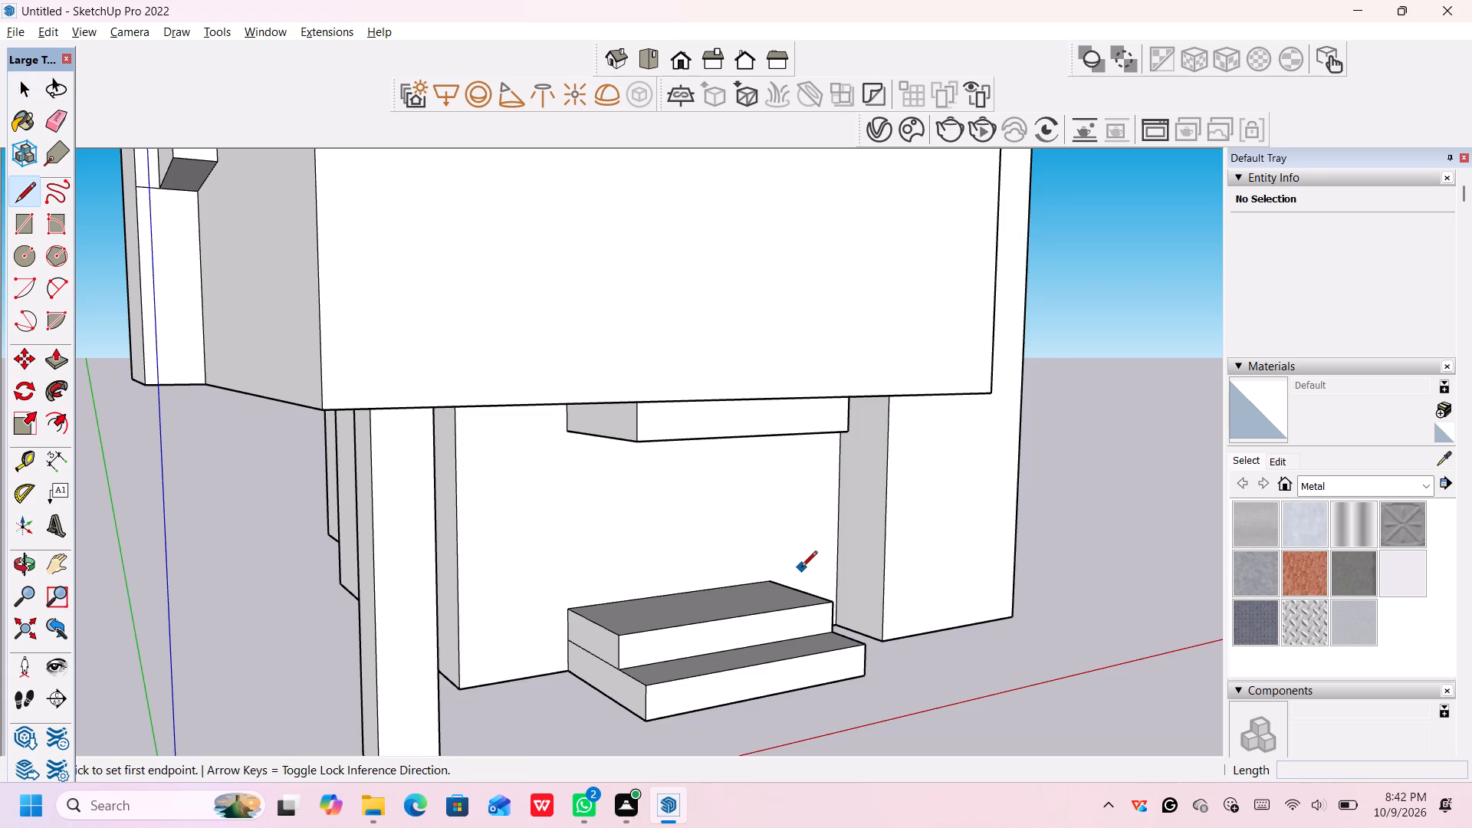
pyautogui.click(569, 608)
pyautogui.click(571, 435)
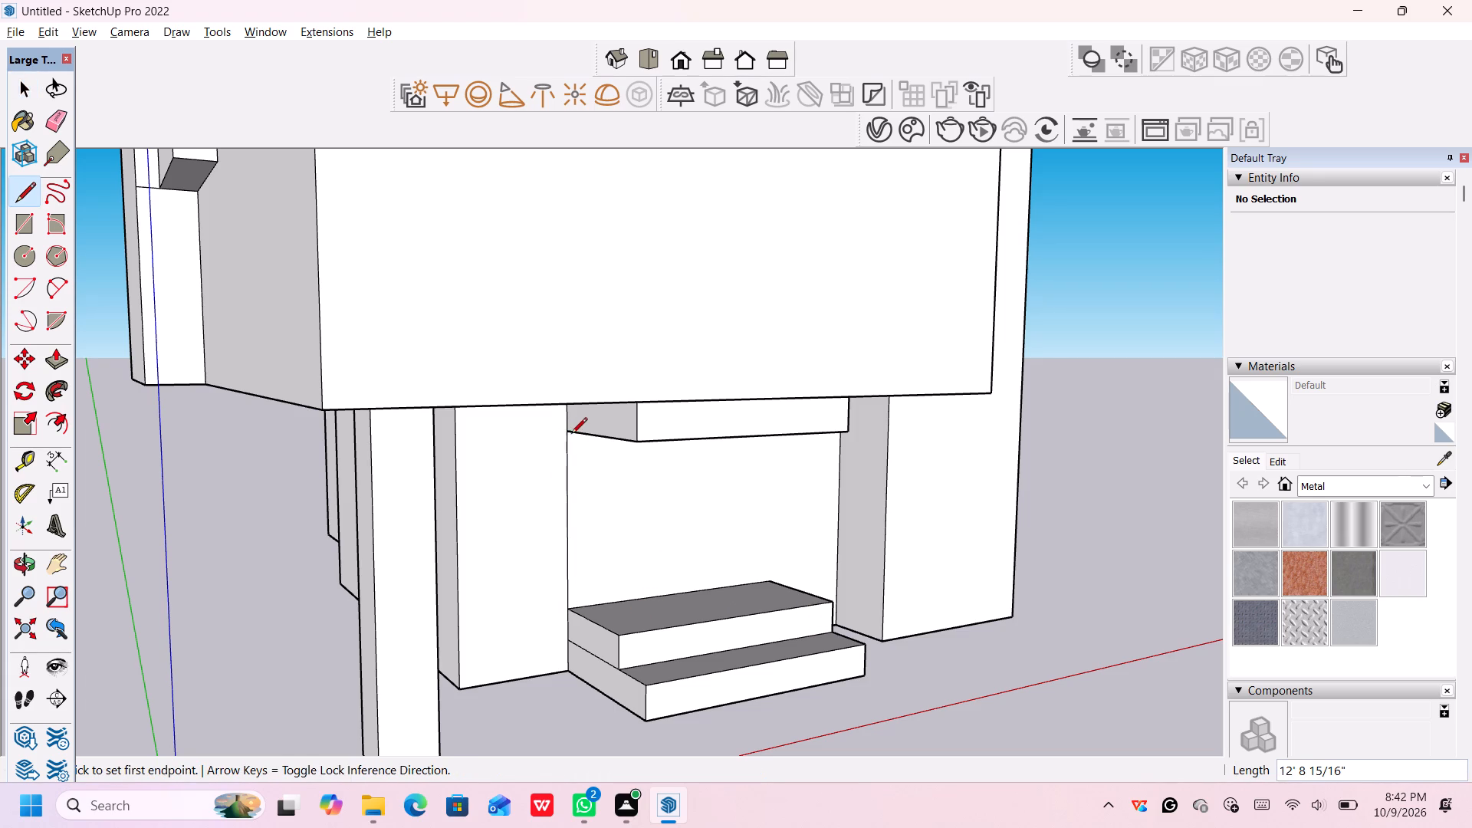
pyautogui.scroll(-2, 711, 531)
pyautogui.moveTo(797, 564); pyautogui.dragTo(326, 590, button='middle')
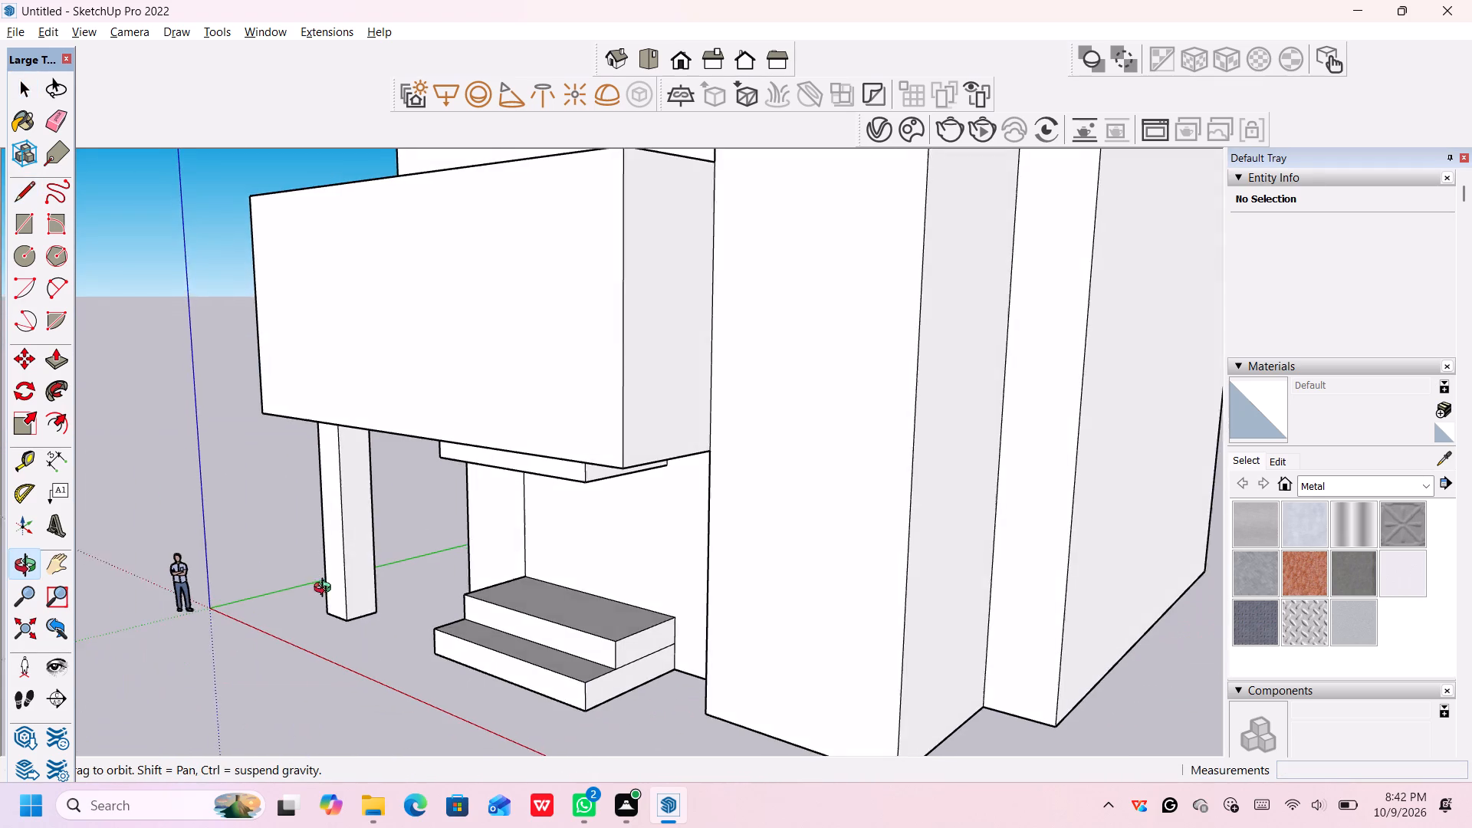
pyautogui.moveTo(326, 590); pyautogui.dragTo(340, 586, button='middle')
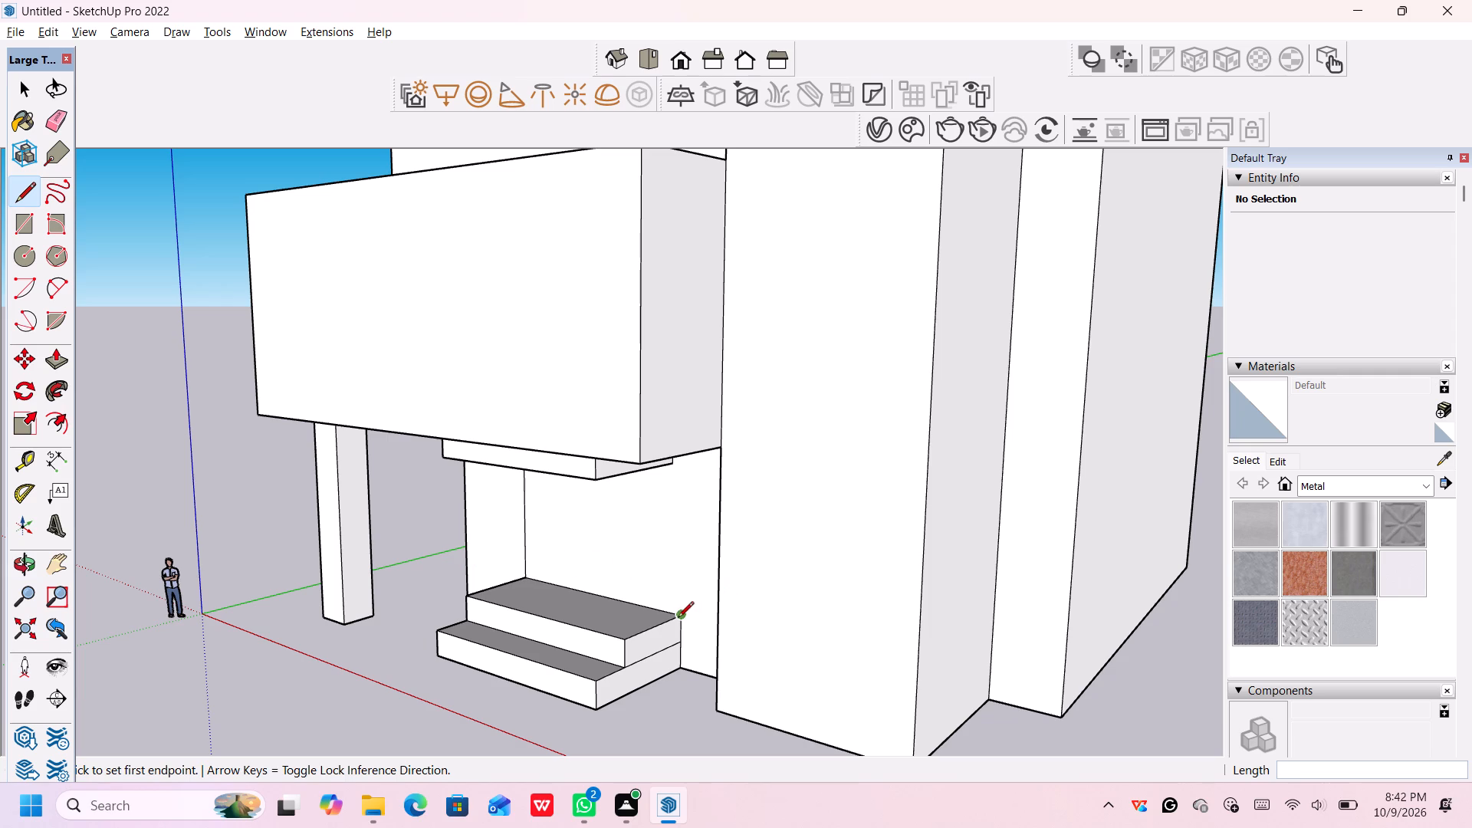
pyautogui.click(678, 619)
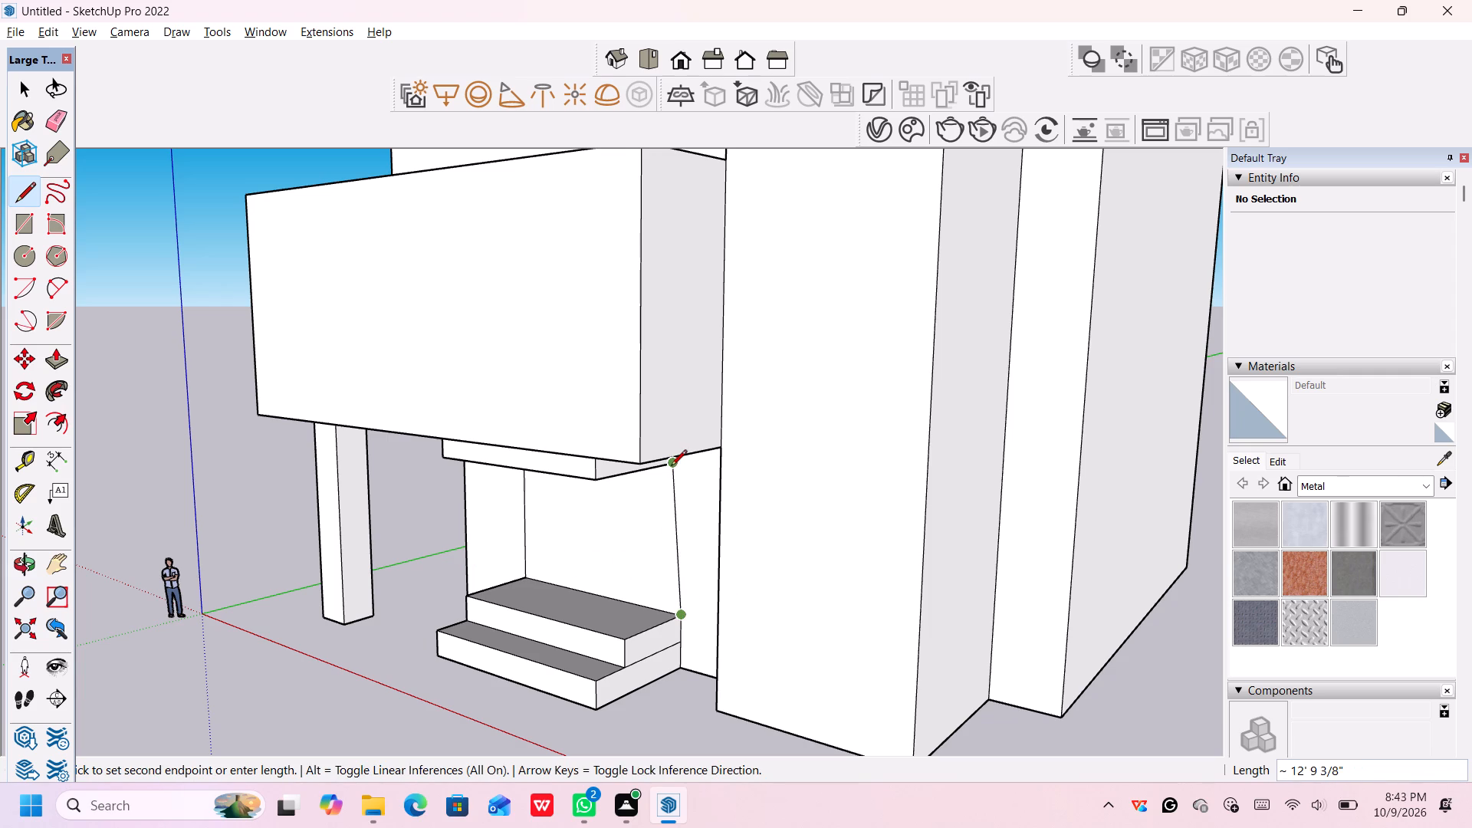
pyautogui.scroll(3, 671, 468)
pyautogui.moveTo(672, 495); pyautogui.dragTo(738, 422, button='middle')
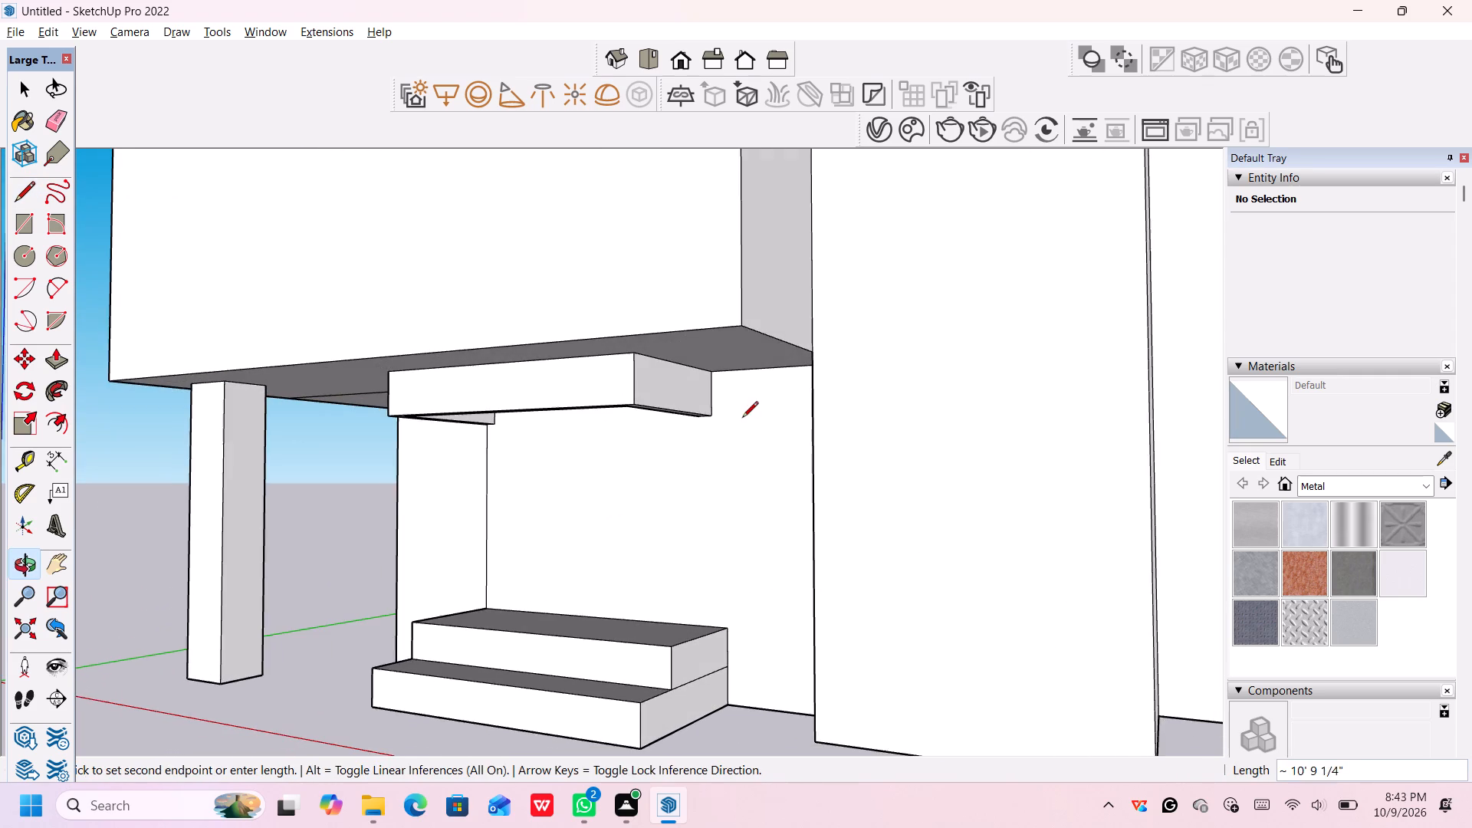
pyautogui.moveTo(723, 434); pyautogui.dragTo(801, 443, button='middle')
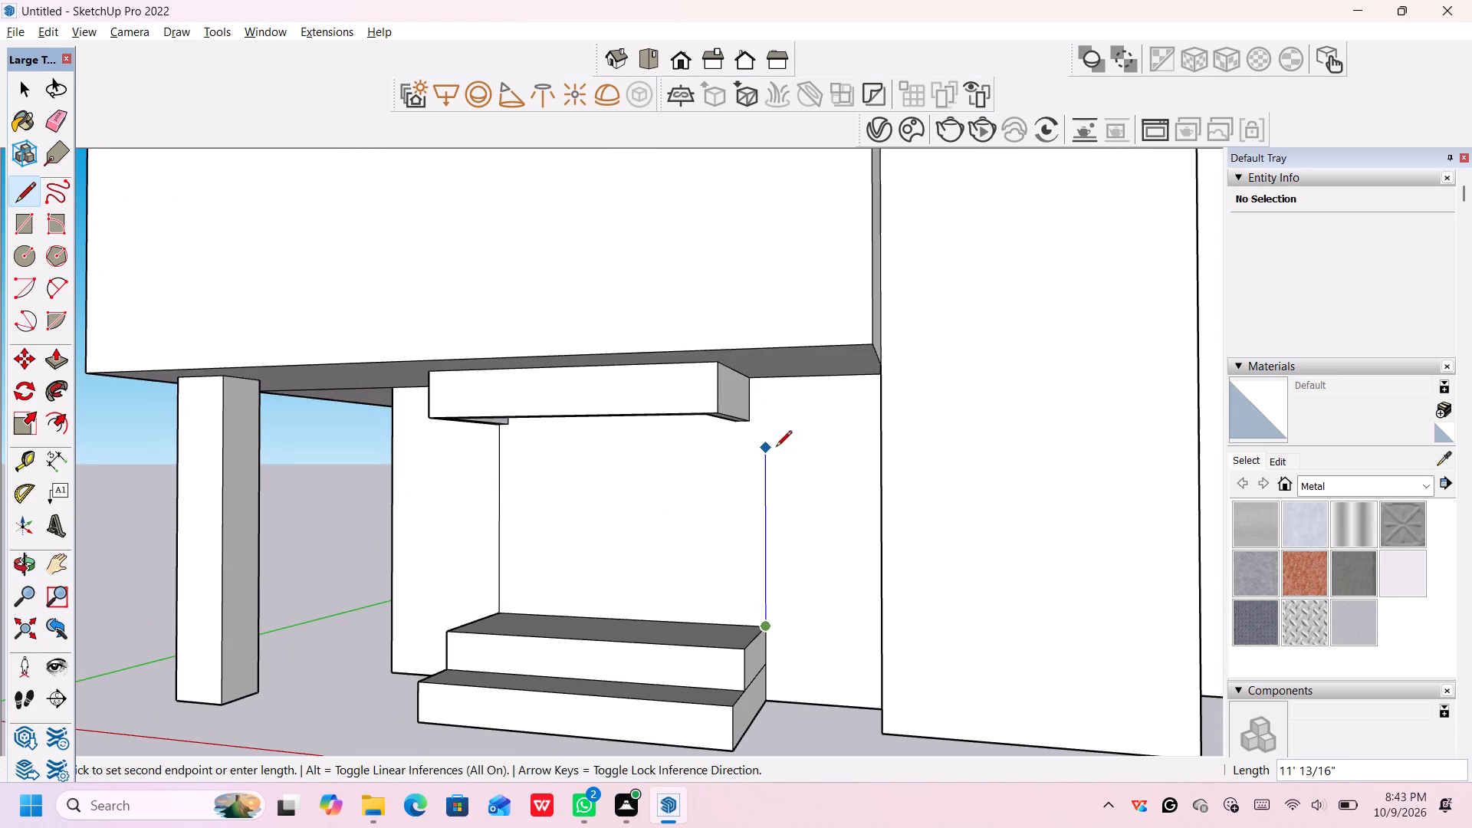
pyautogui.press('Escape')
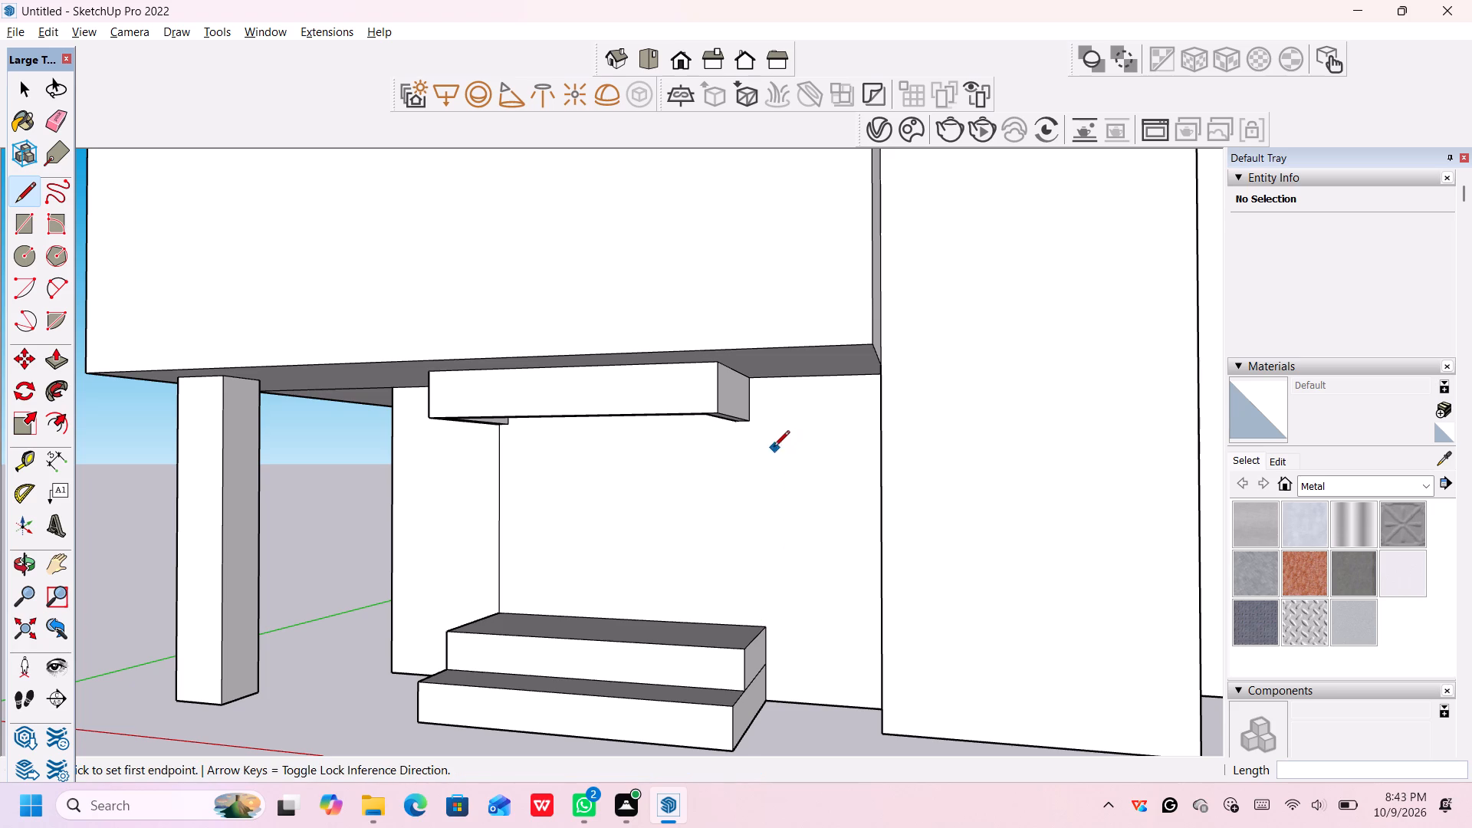
# Draw a vertical line on the front wall from the hanging band's tower-side lower back corner down to the upper entrance step.
pyautogui.scroll(1, 743, 420)
pyautogui.click(748, 422)
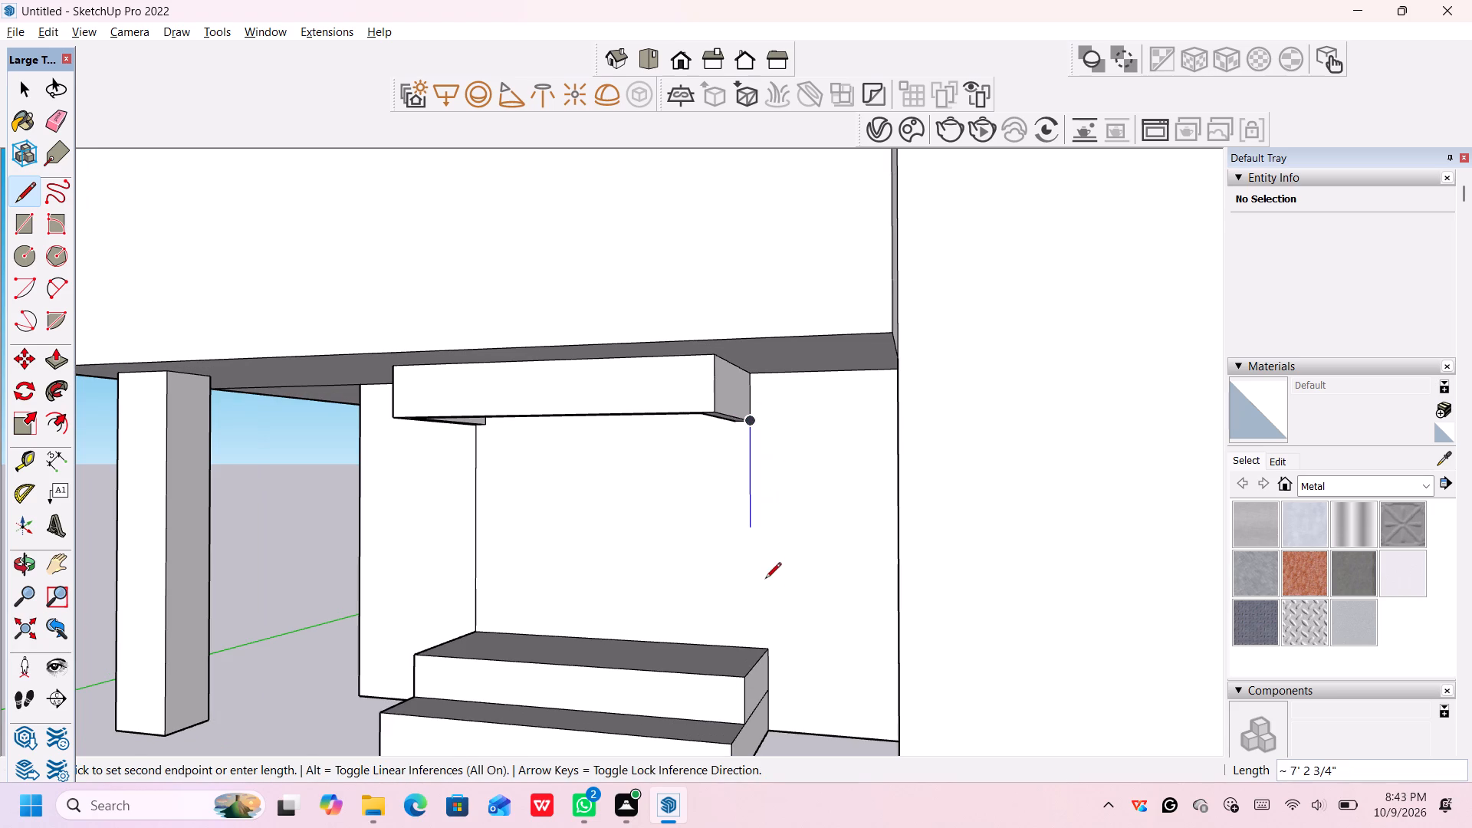
pyautogui.click(747, 647)
pyautogui.scroll(-4, 773, 606)
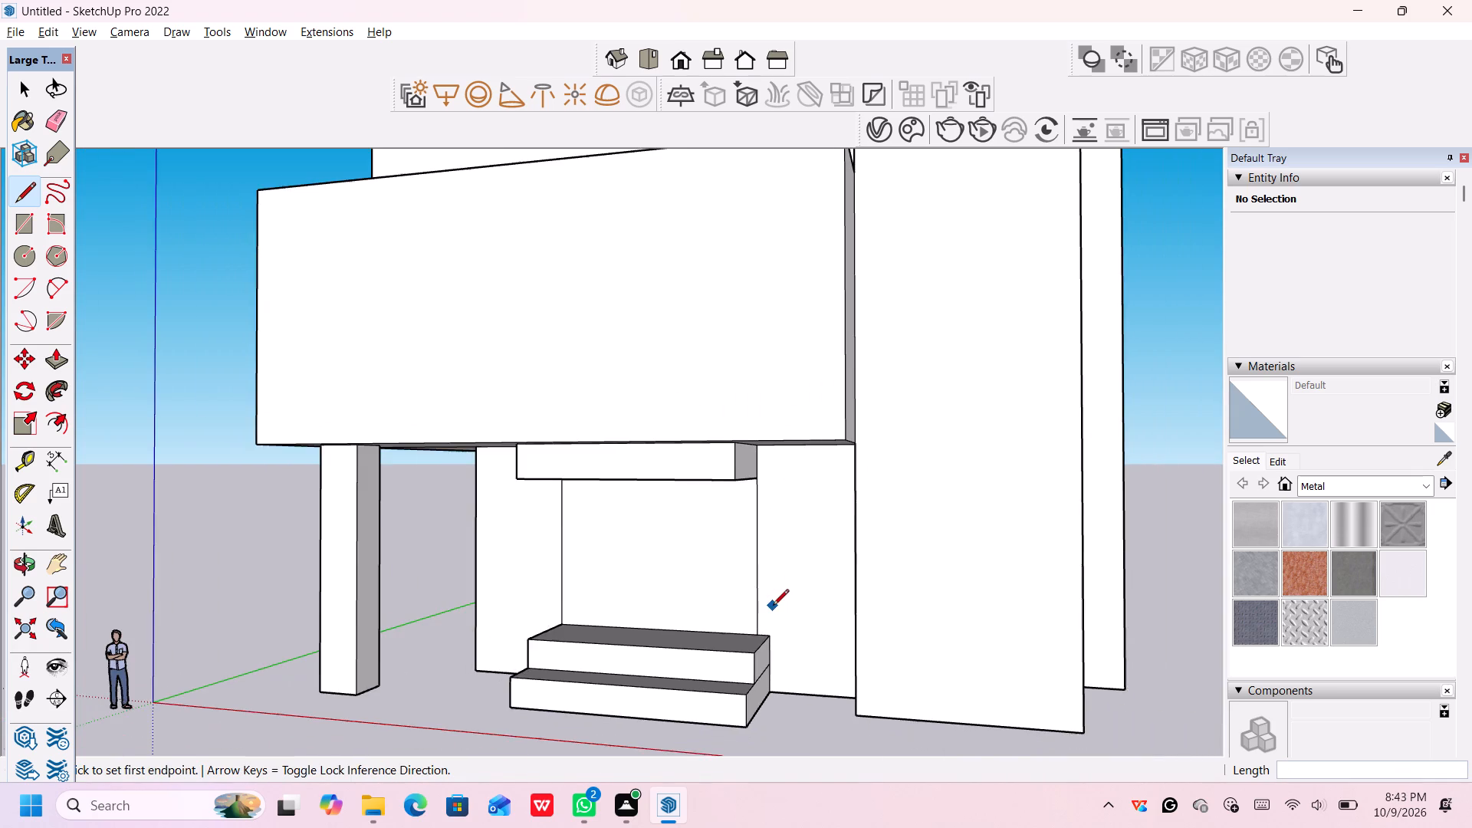
pyautogui.moveTo(772, 606); pyautogui.dragTo(858, 619, button='middle')
pyautogui.press('space')
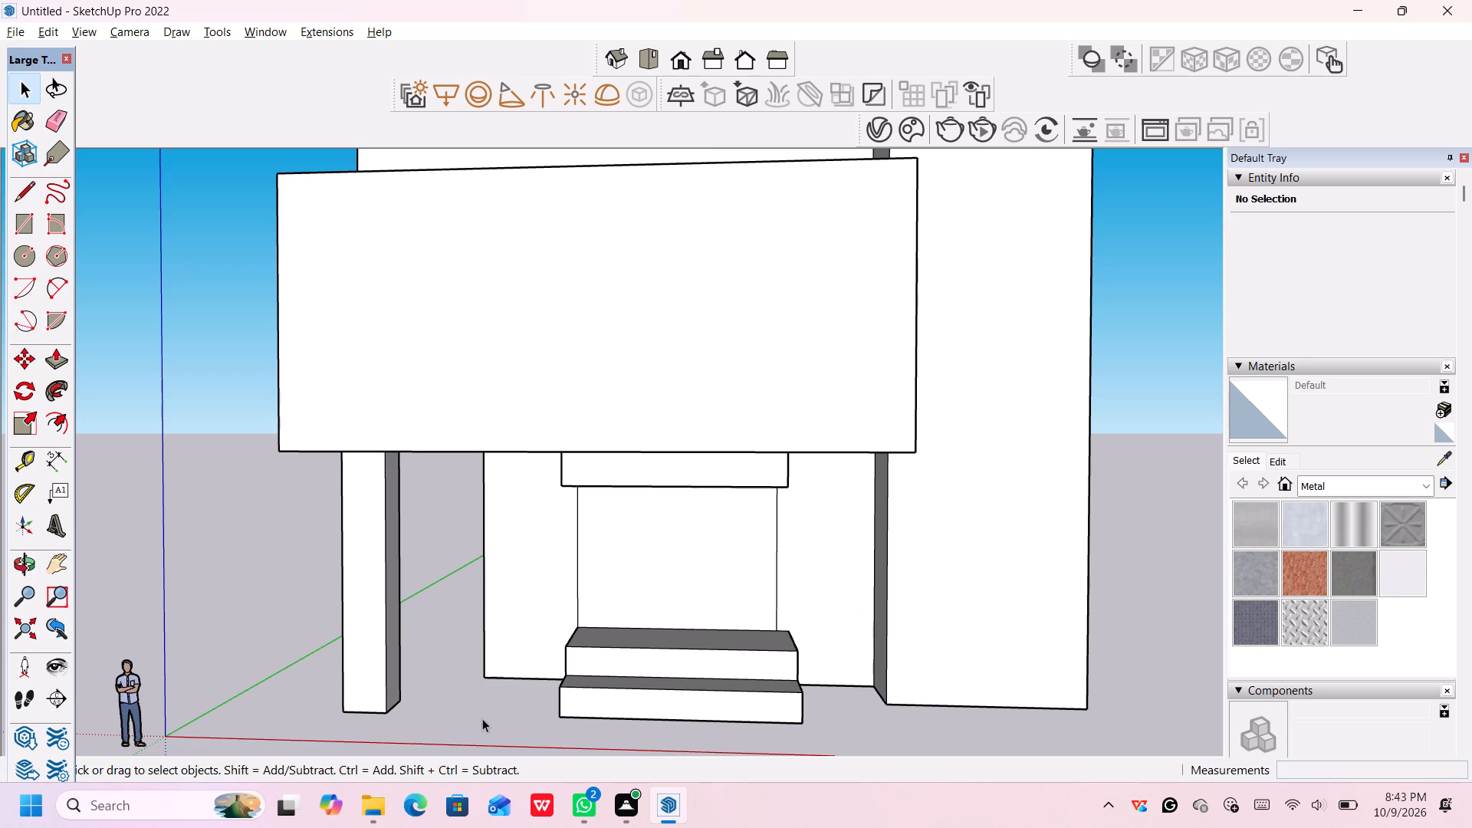
# Push the entrance wall face between the two vertical lines inward about 2' 6" with Push/Pull to form a recess.
pyautogui.moveTo(426, 626); pyautogui.dragTo(426, 626, button='middle')
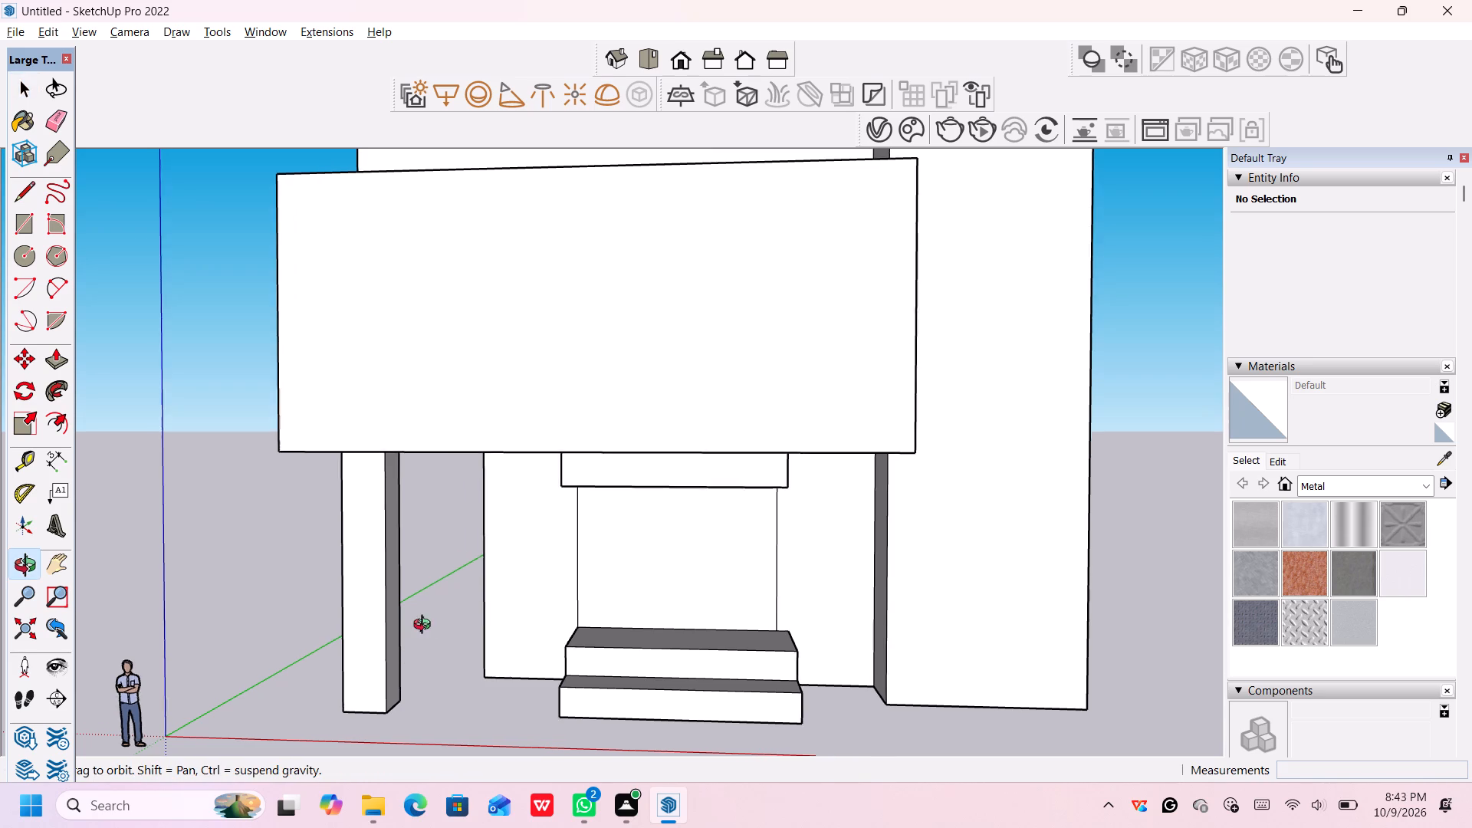
pyautogui.moveTo(426, 626); pyautogui.dragTo(583, 638, button='middle')
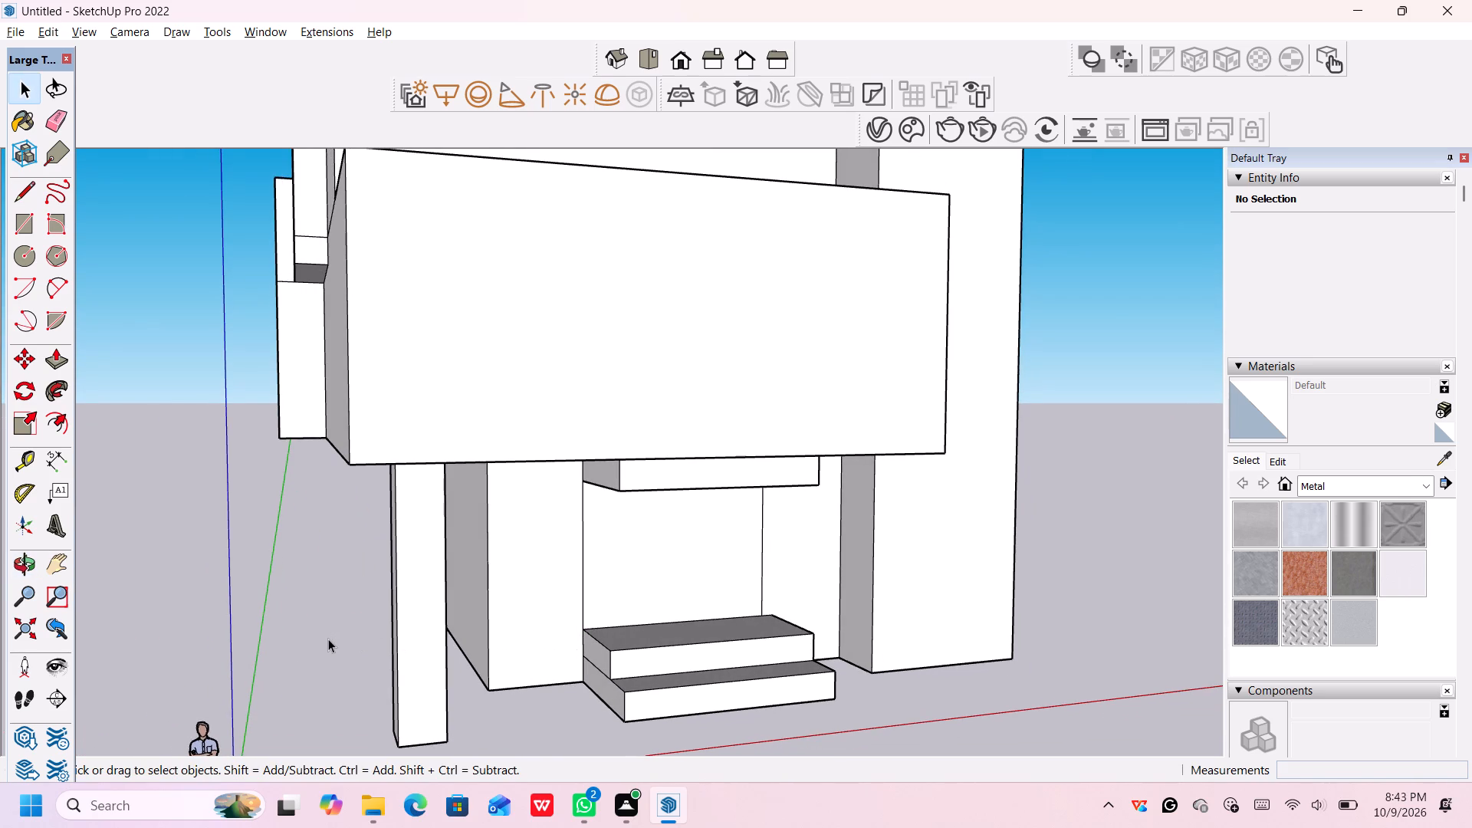
pyautogui.click(56, 354)
pyautogui.click(658, 537)
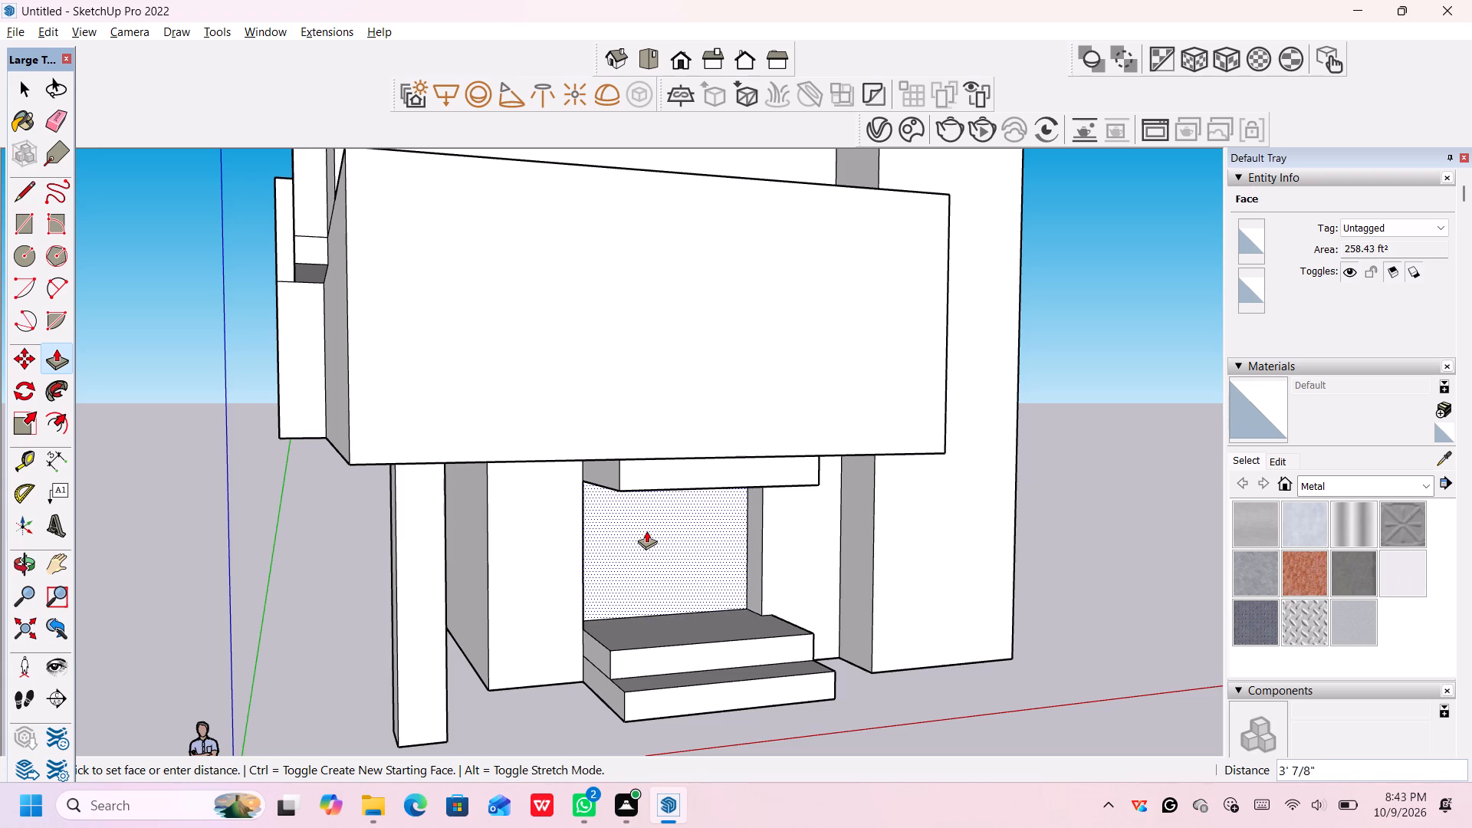
pyautogui.moveTo(646, 531); pyautogui.dragTo(705, 547, button='middle')
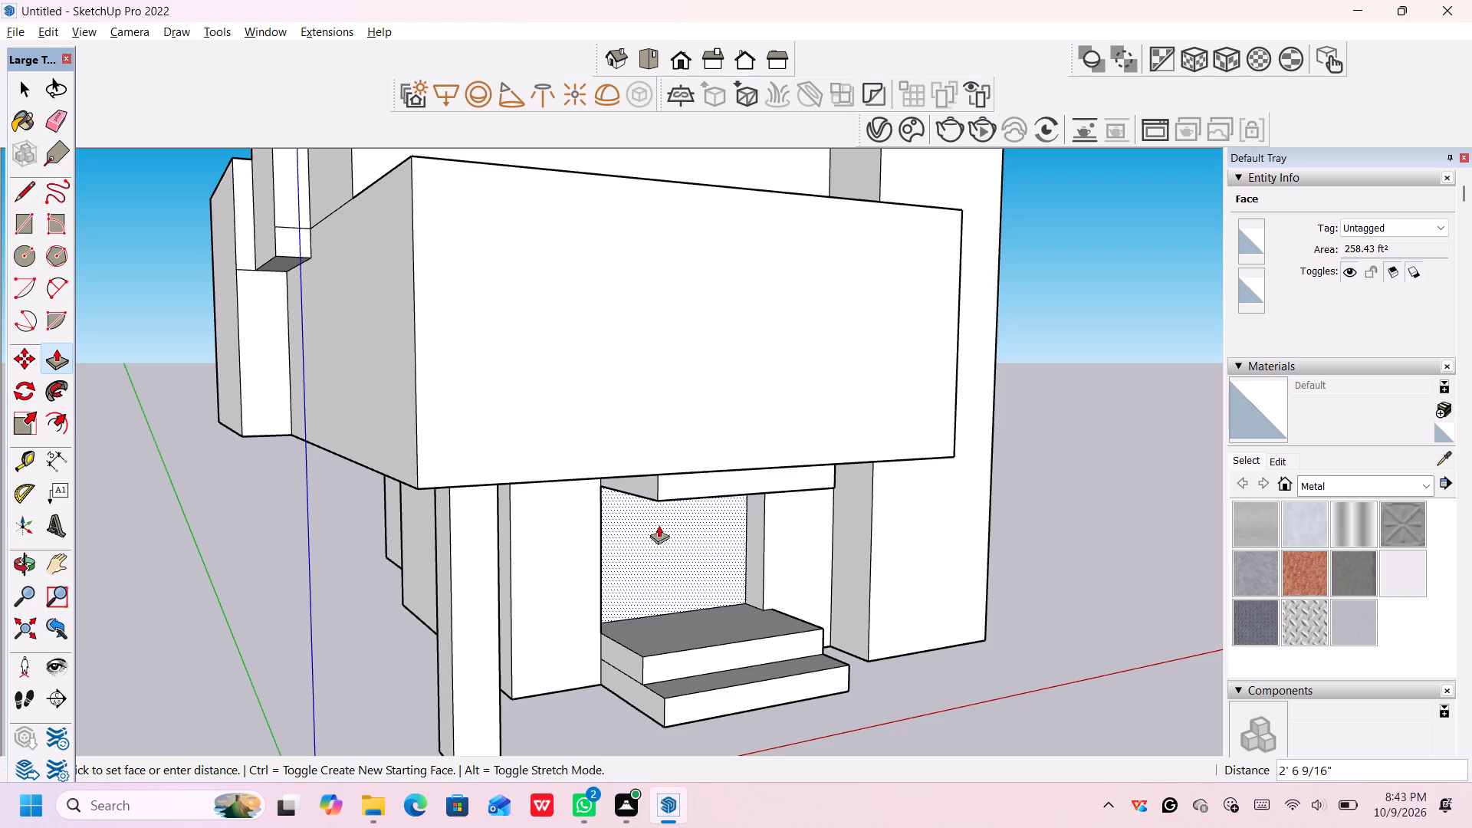
pyautogui.click(659, 525)
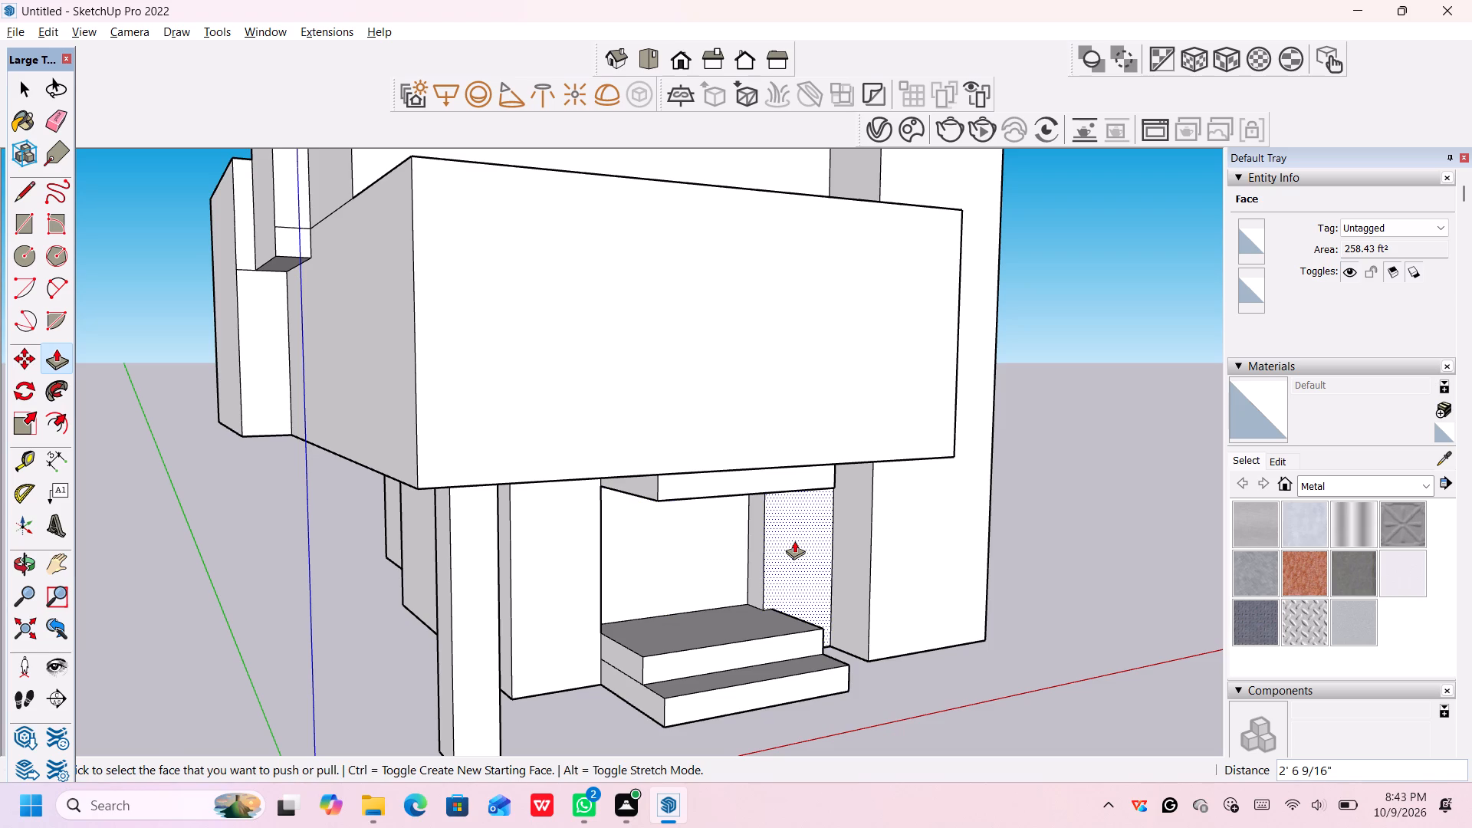
# Push the narrow wall face between the entrance recess and the tall tower back about 2' 6", flush with the recess.
pyautogui.click(794, 540)
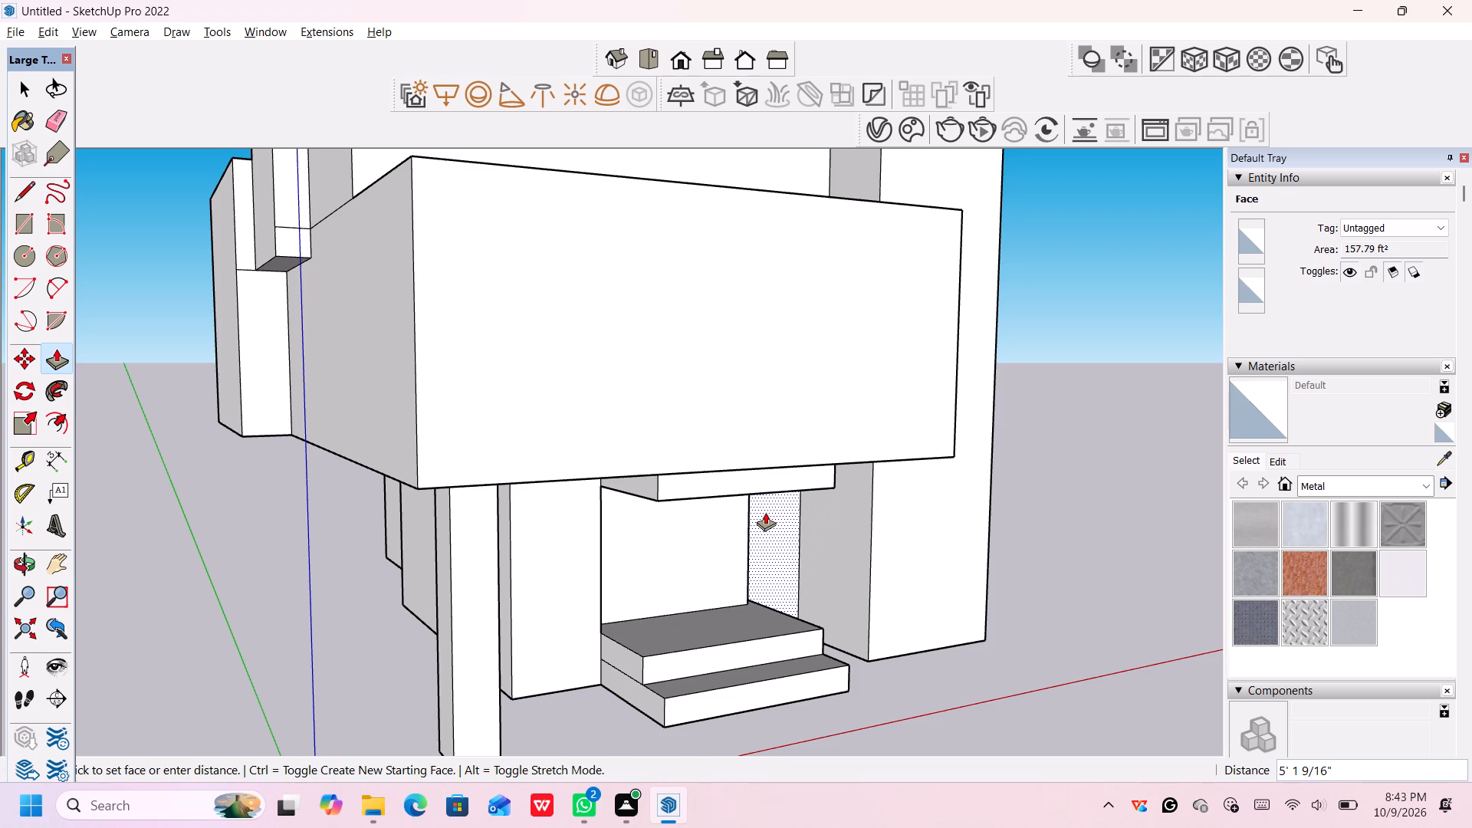
pyautogui.click(744, 549)
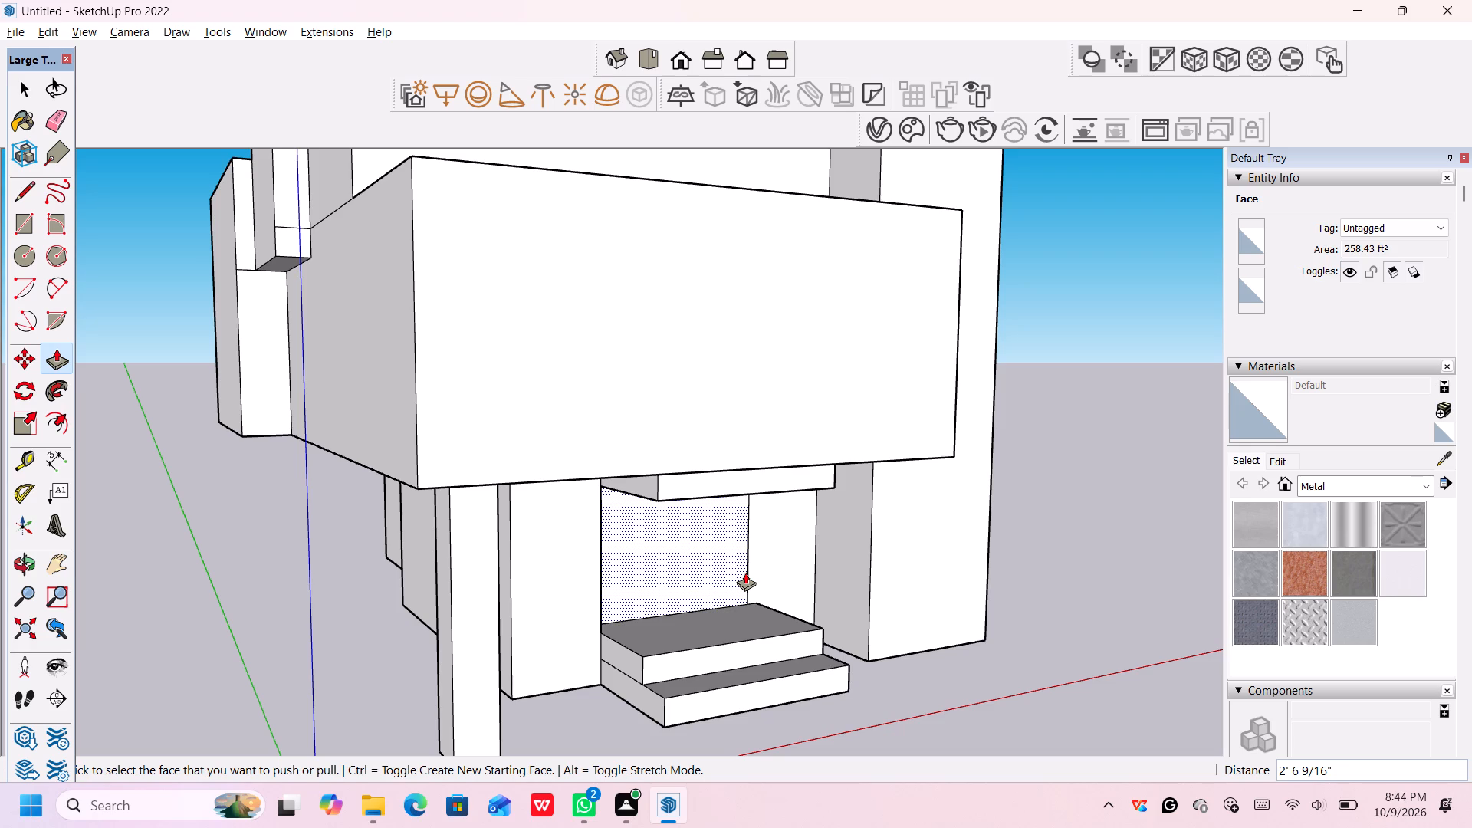
# Pull the narrow wall face between the entrance and the tall tower forward about 1' 2" with Push/Pull.
pyautogui.moveTo(762, 561); pyautogui.dragTo(782, 573, button='middle')
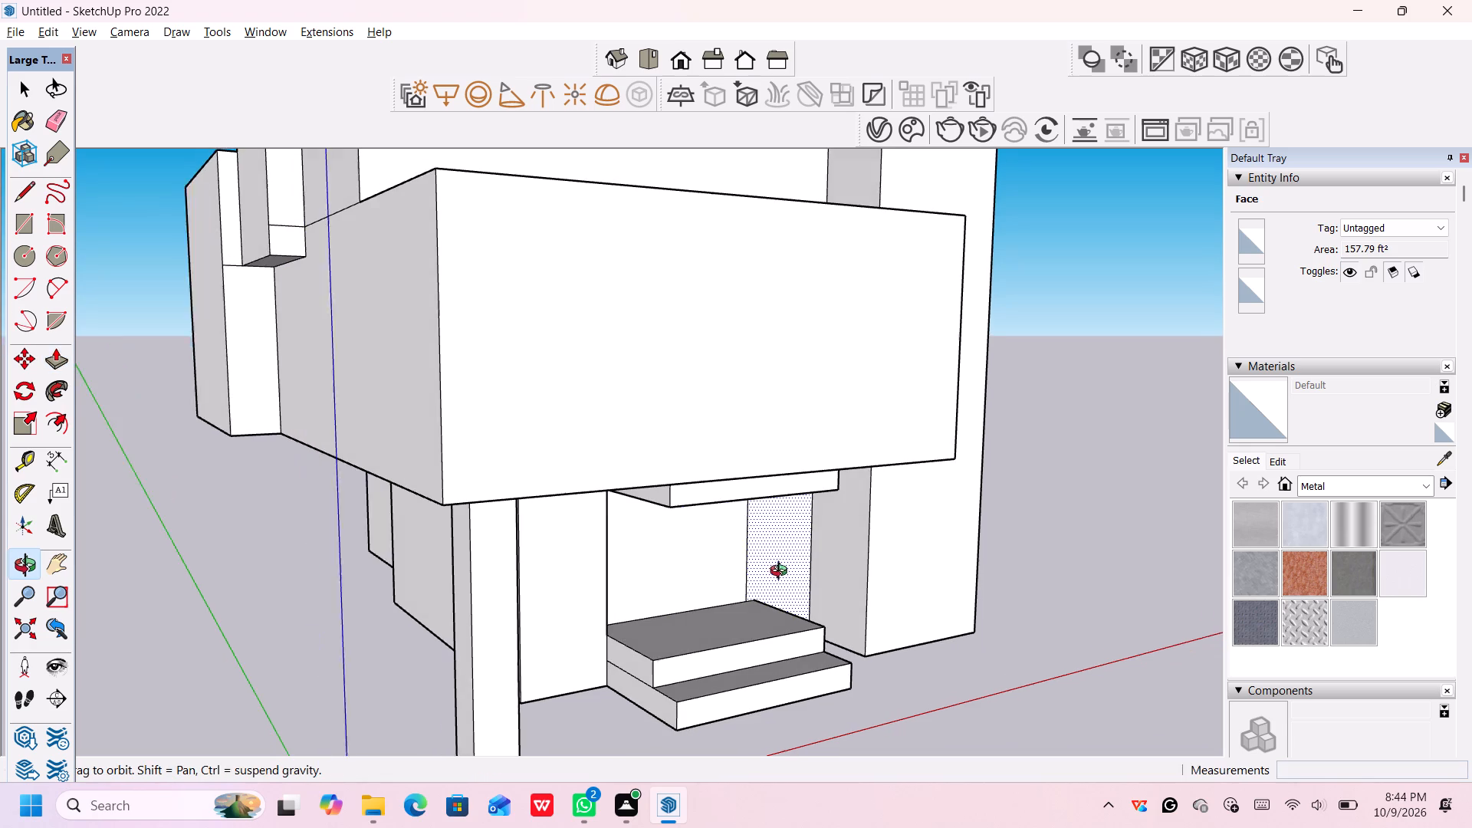
pyautogui.moveTo(782, 573); pyautogui.dragTo(790, 574, button='middle')
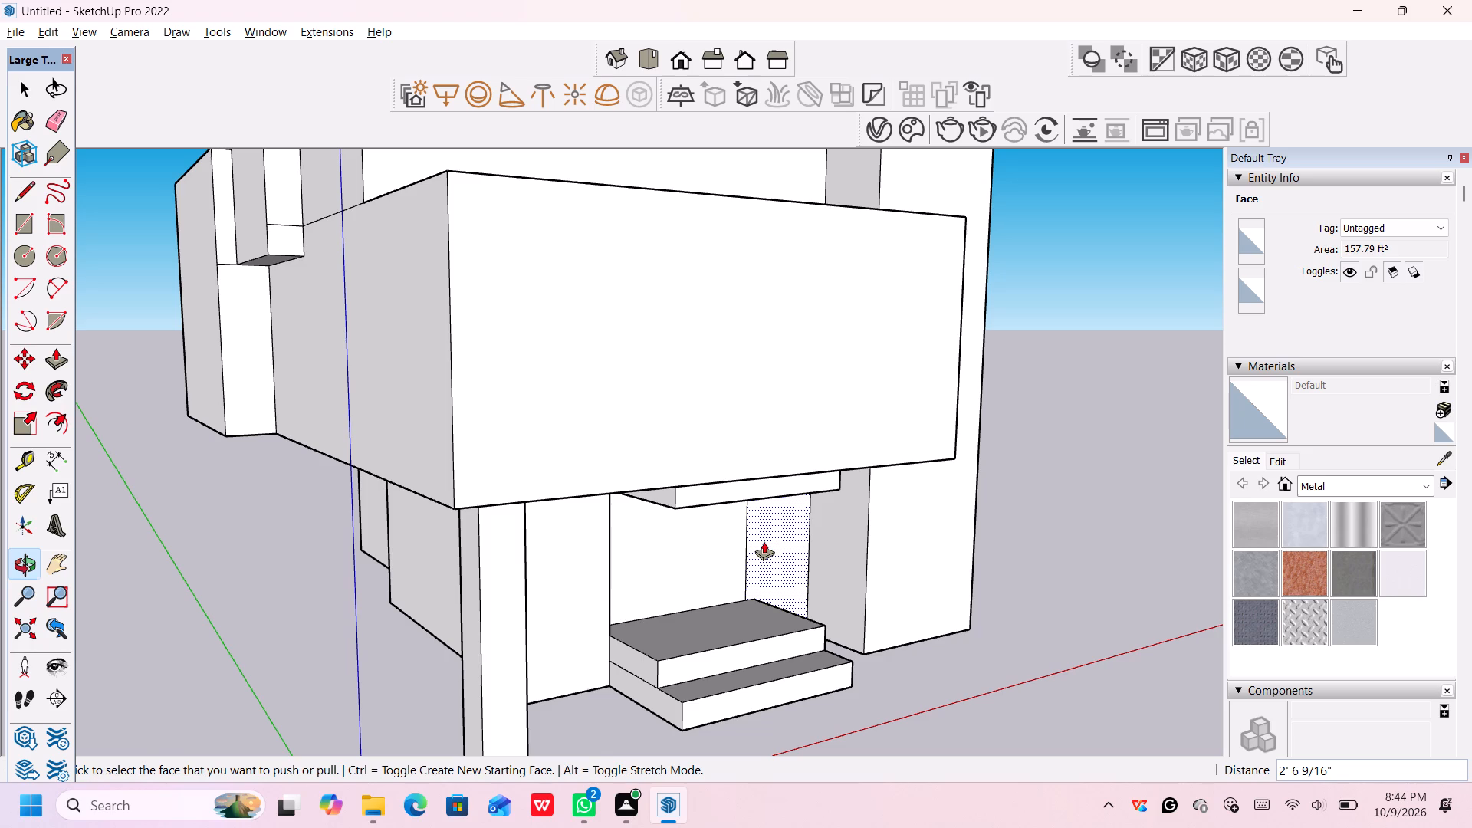
pyautogui.click(764, 541)
pyautogui.click(770, 547)
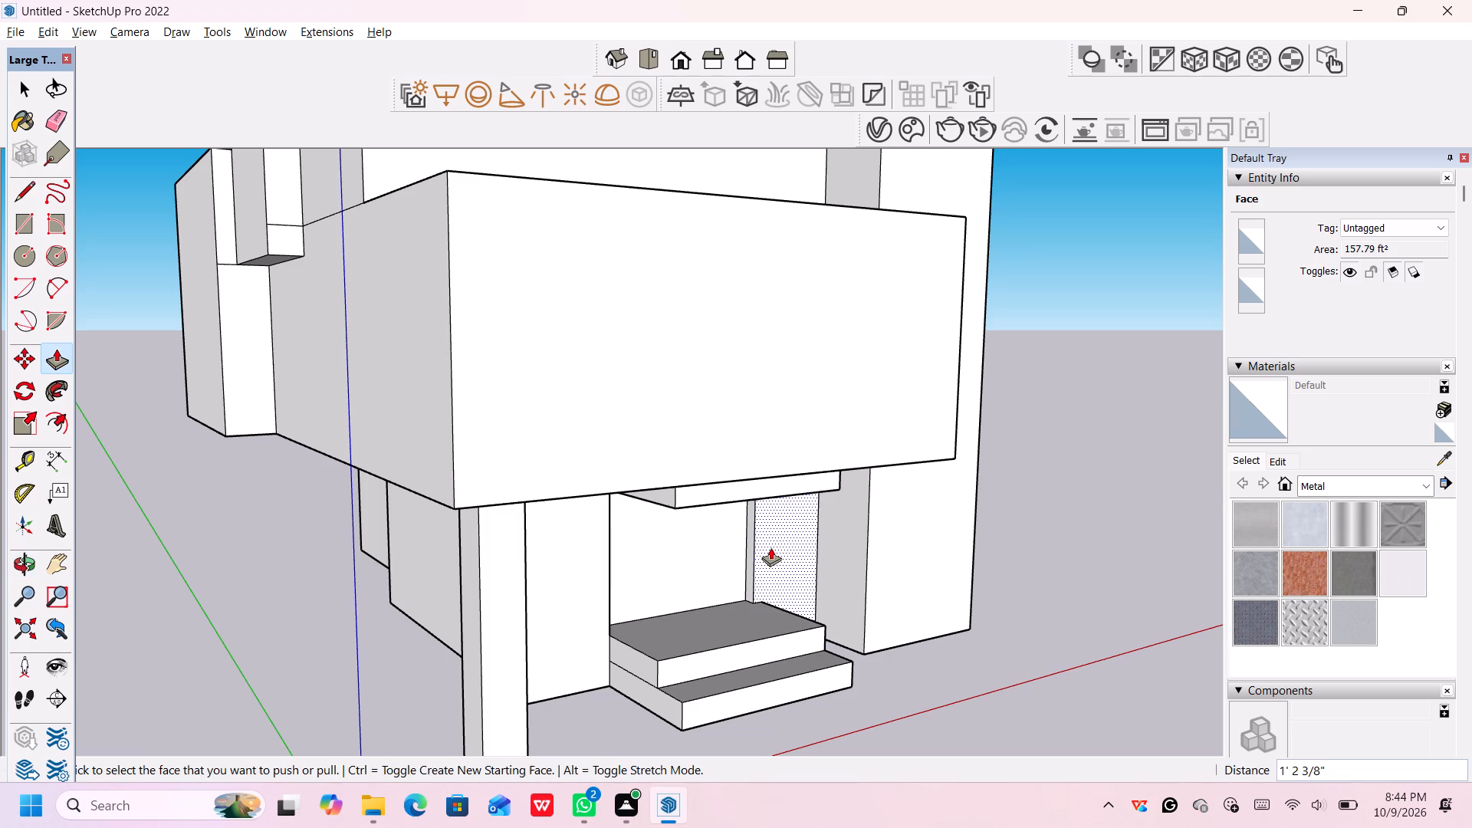
# Examine the recessed entrance, steps and overall house massing from the front and the column side.
pyautogui.scroll(3, 757, 576)
pyautogui.moveTo(770, 613); pyautogui.dragTo(782, 588, button='middle')
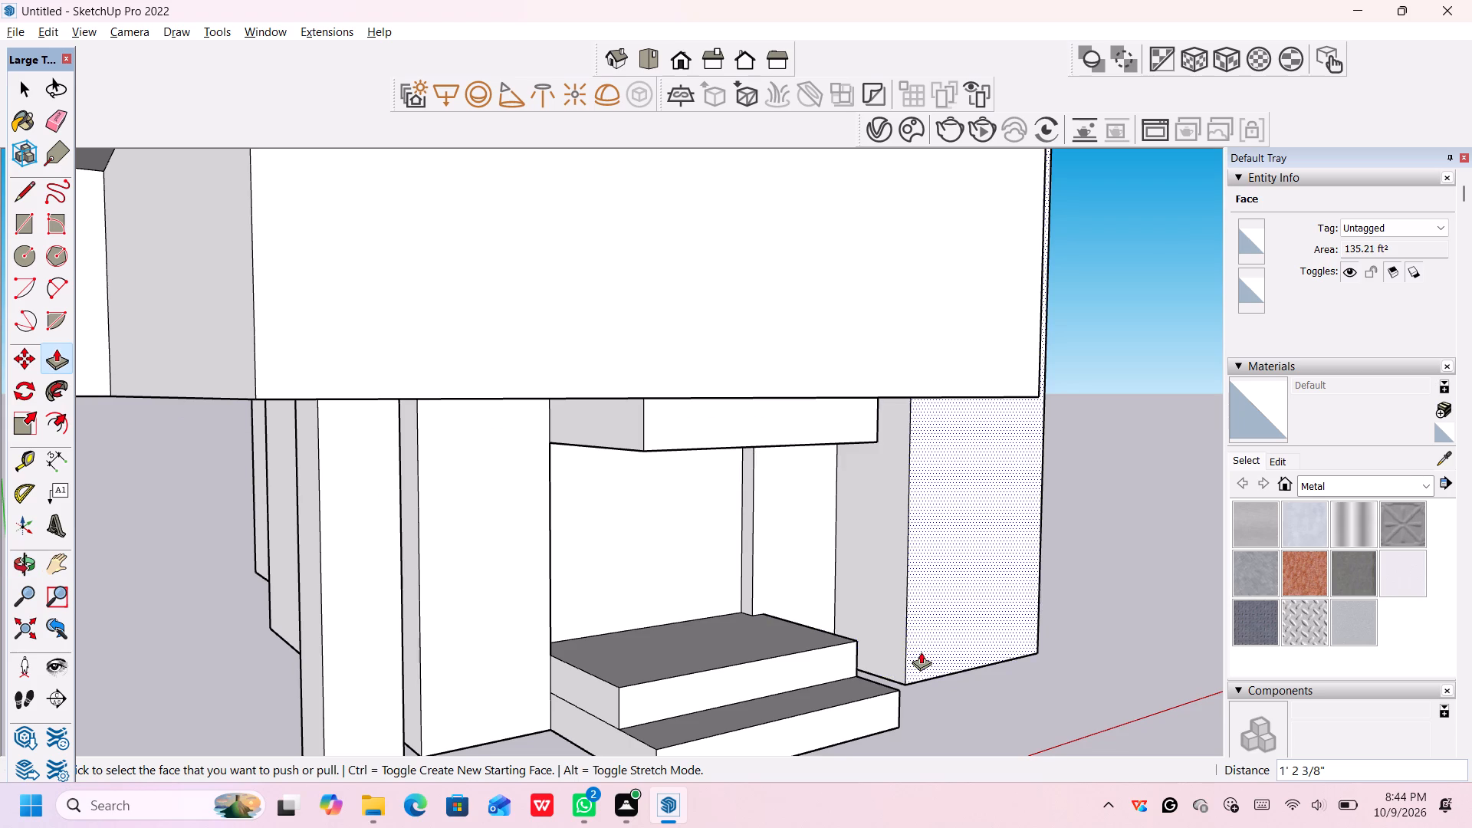
pyautogui.moveTo(919, 652); pyautogui.dragTo(905, 655, button='middle')
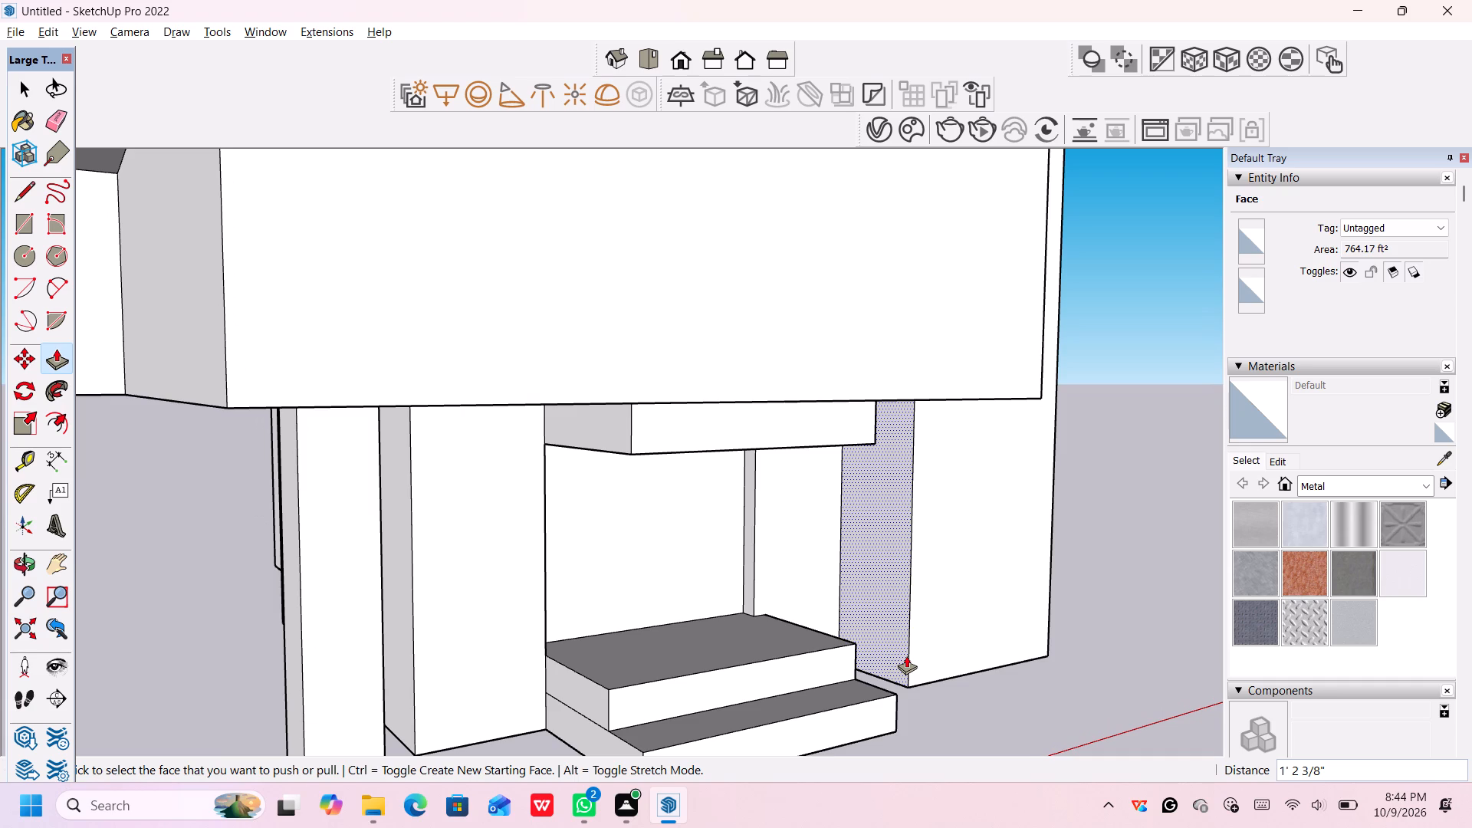
pyautogui.scroll(-2, 906, 655)
pyautogui.scroll(1, 906, 655)
pyautogui.scroll(-2, 906, 655)
pyautogui.scroll(2, 906, 655)
pyautogui.scroll(-1, 906, 655)
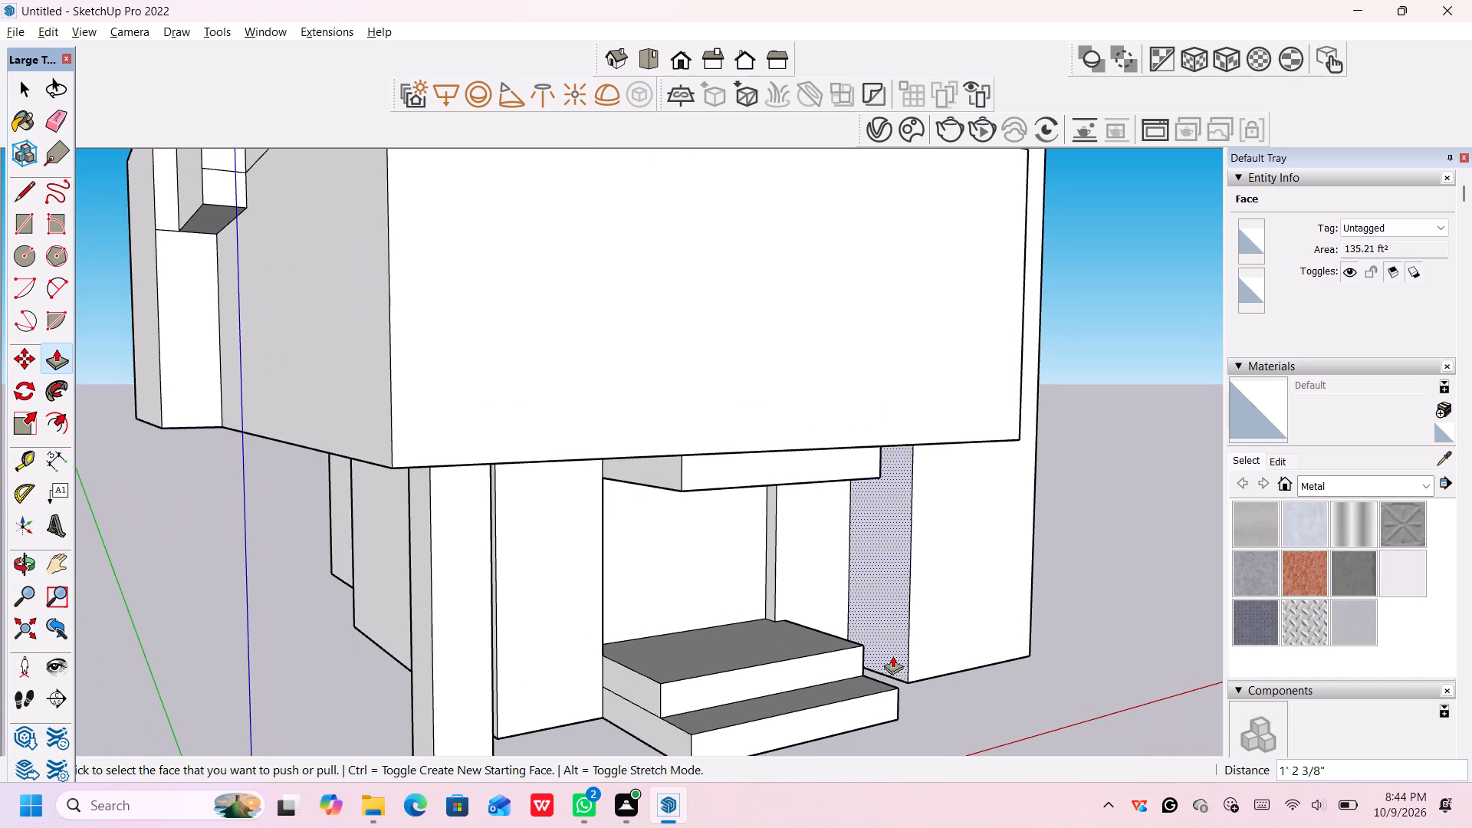
pyautogui.scroll(-5, 614, 695)
pyautogui.moveTo(610, 696); pyautogui.dragTo(777, 678, button='middle')
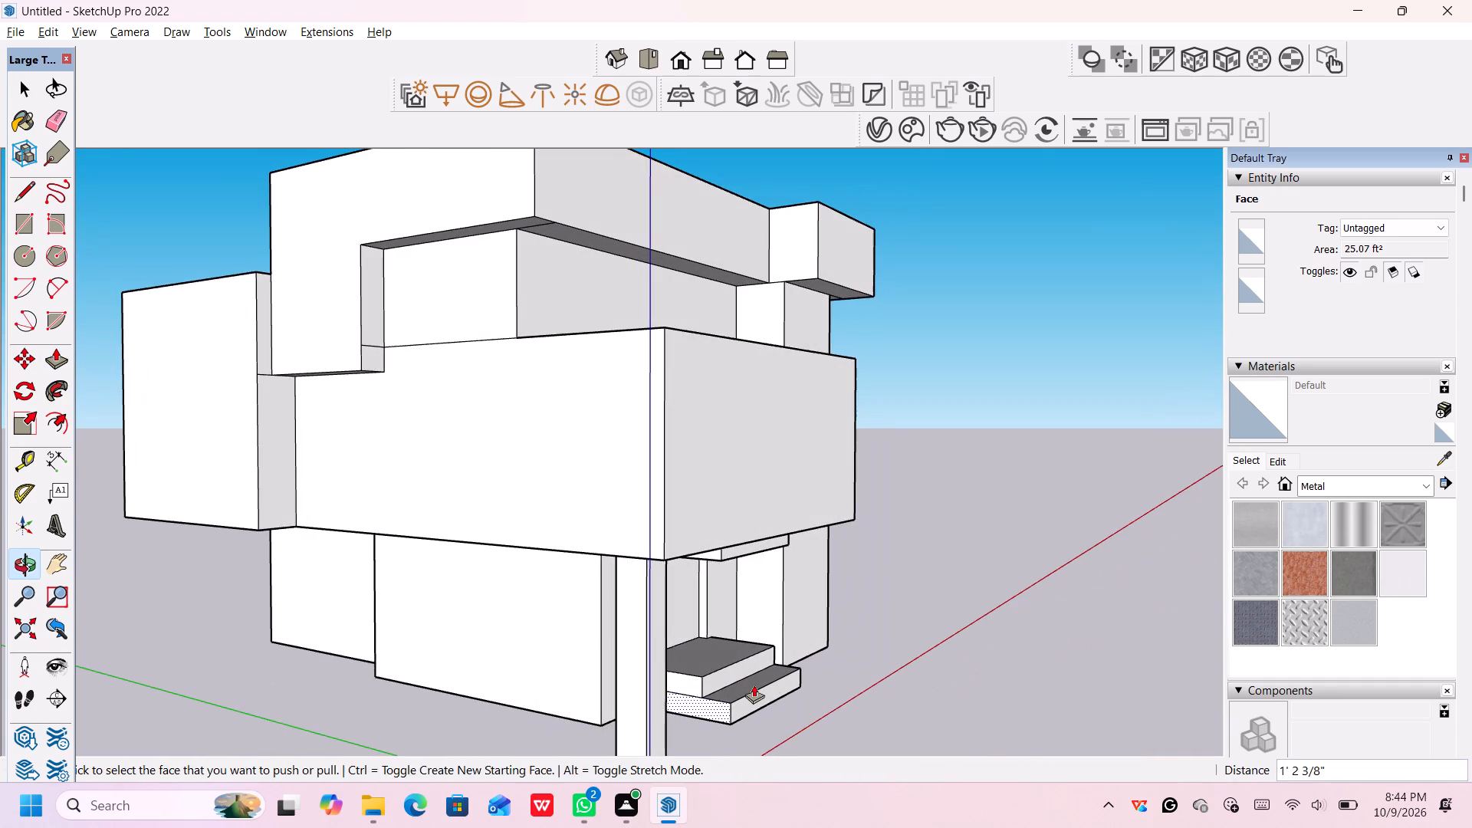
pyautogui.moveTo(744, 685); pyautogui.dragTo(672, 701, button='middle')
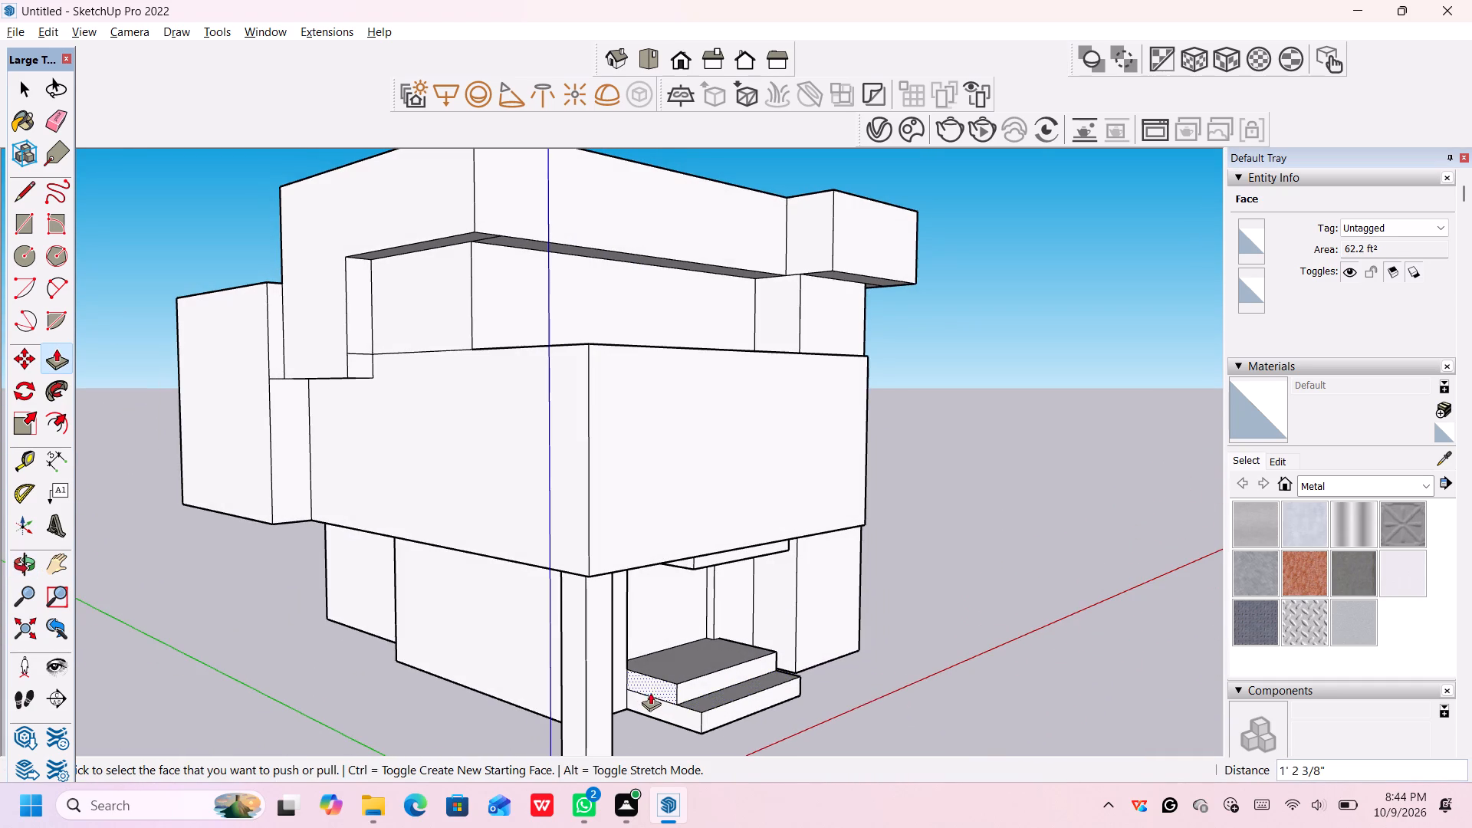
pyautogui.scroll(-3, 646, 687)
pyautogui.moveTo(511, 713); pyautogui.dragTo(379, 713, button='middle')
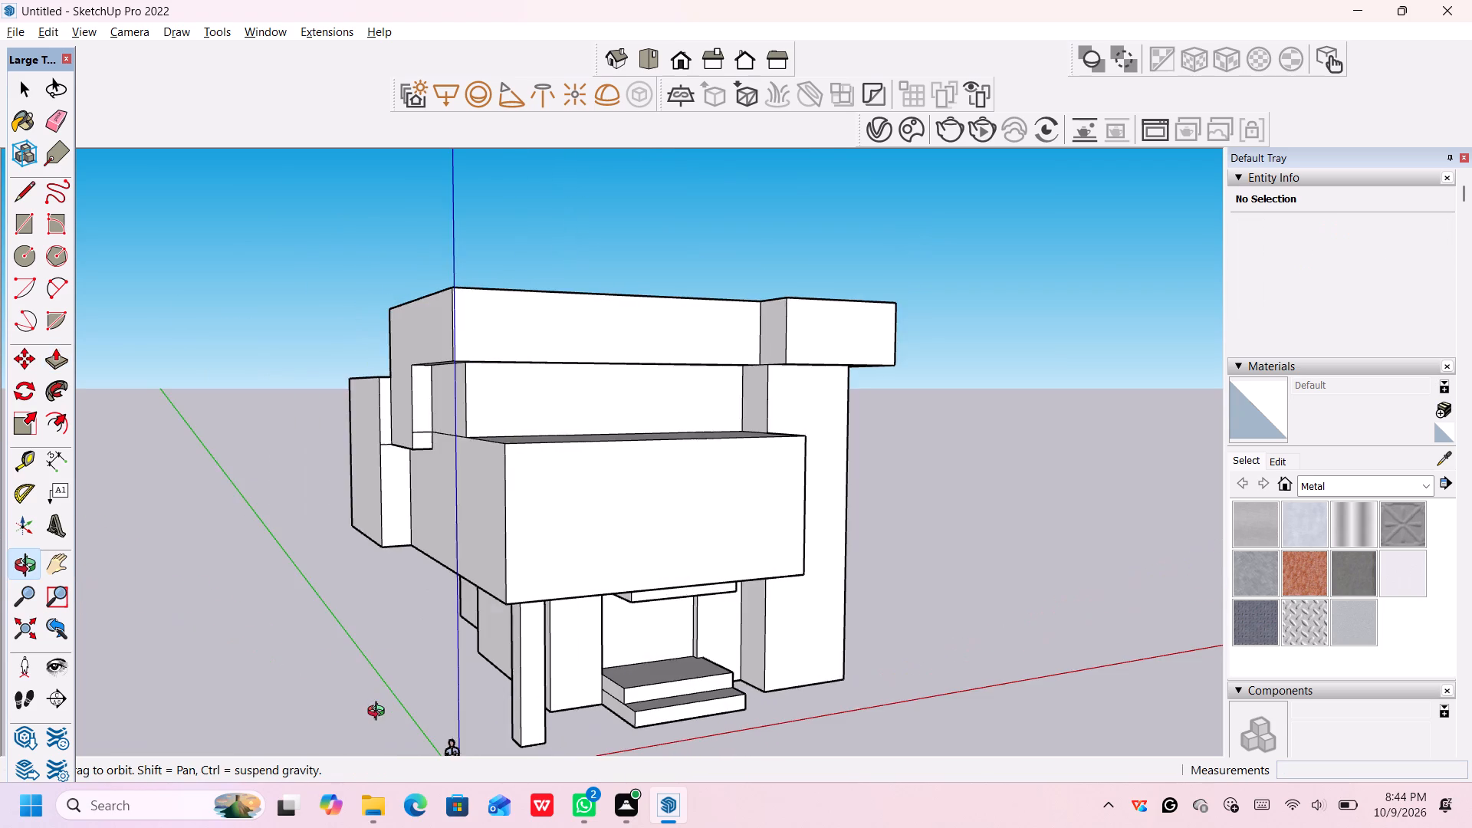
pyautogui.moveTo(379, 713); pyautogui.dragTo(557, 700, button='middle')
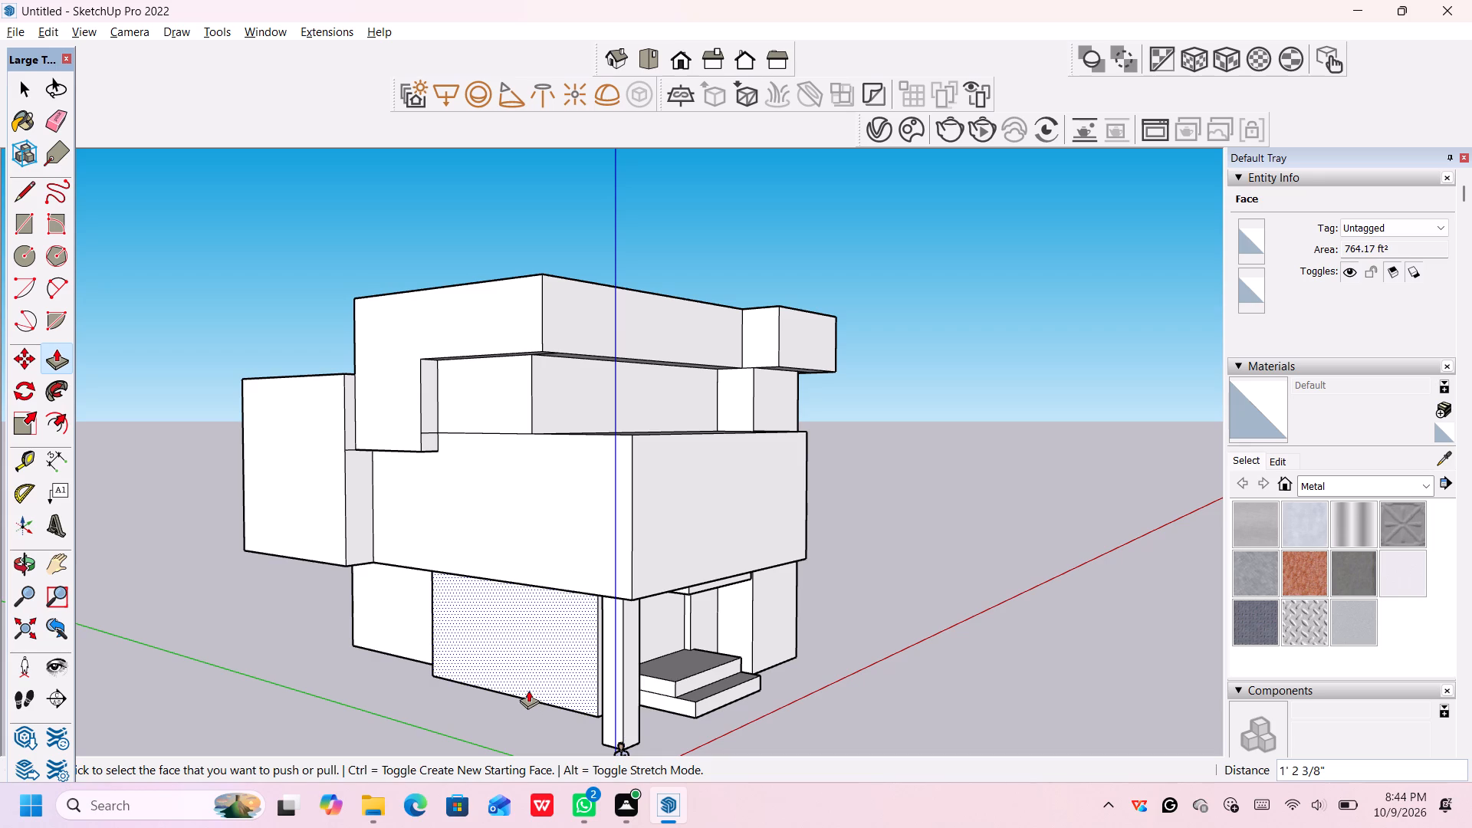
pyautogui.scroll(-1, 528, 686)
pyautogui.scroll(1, 528, 686)
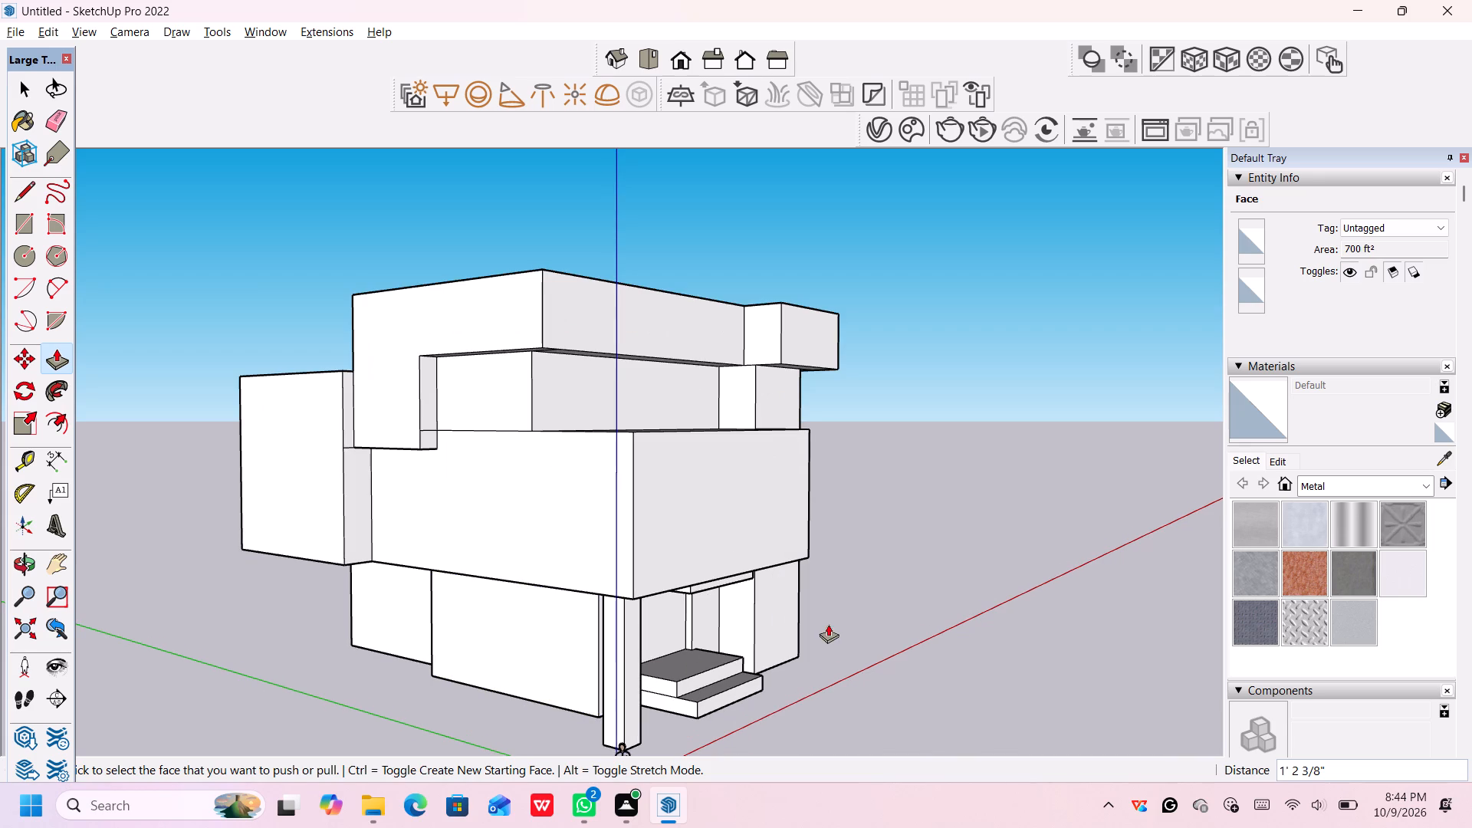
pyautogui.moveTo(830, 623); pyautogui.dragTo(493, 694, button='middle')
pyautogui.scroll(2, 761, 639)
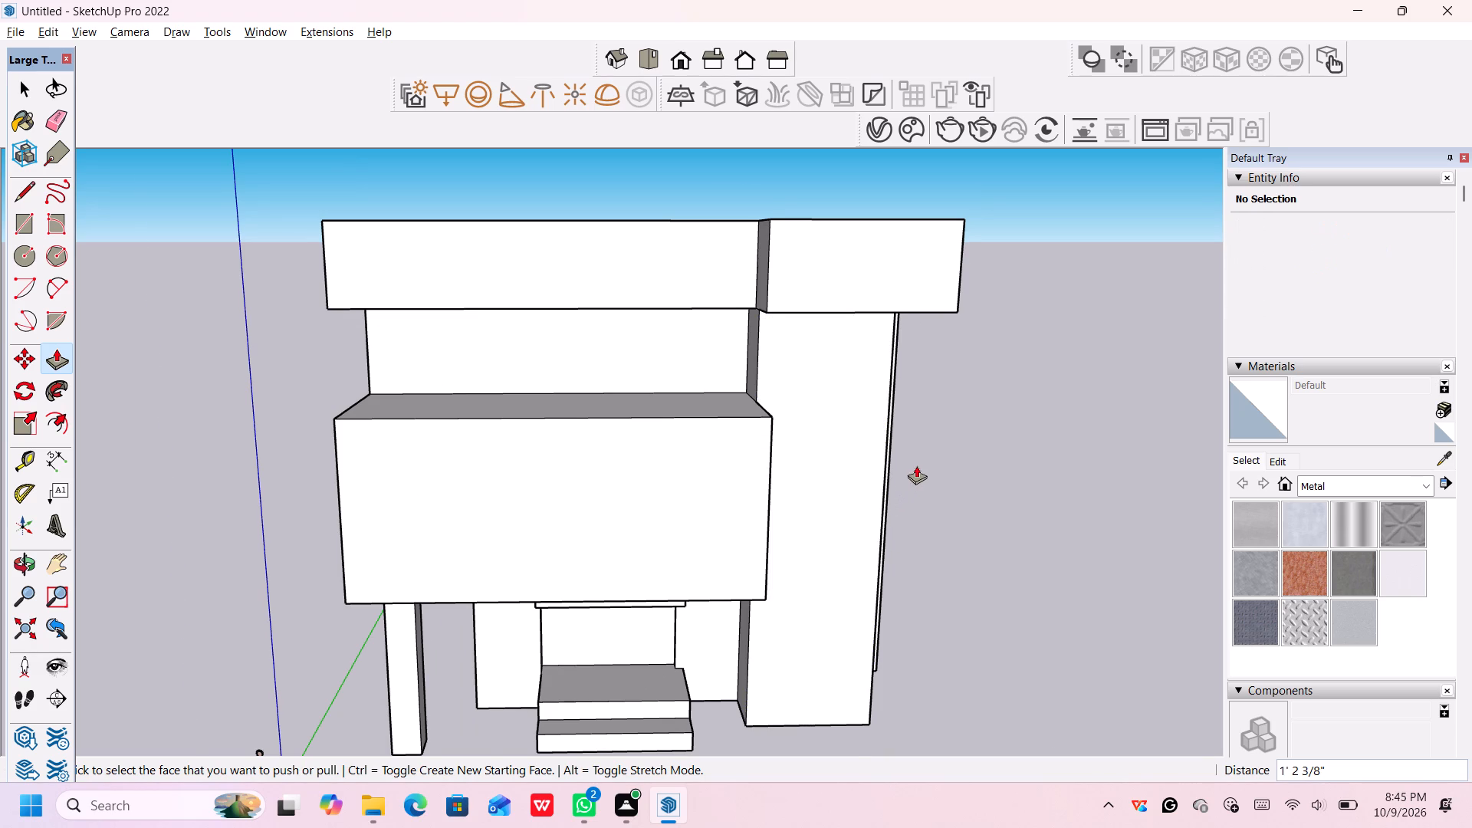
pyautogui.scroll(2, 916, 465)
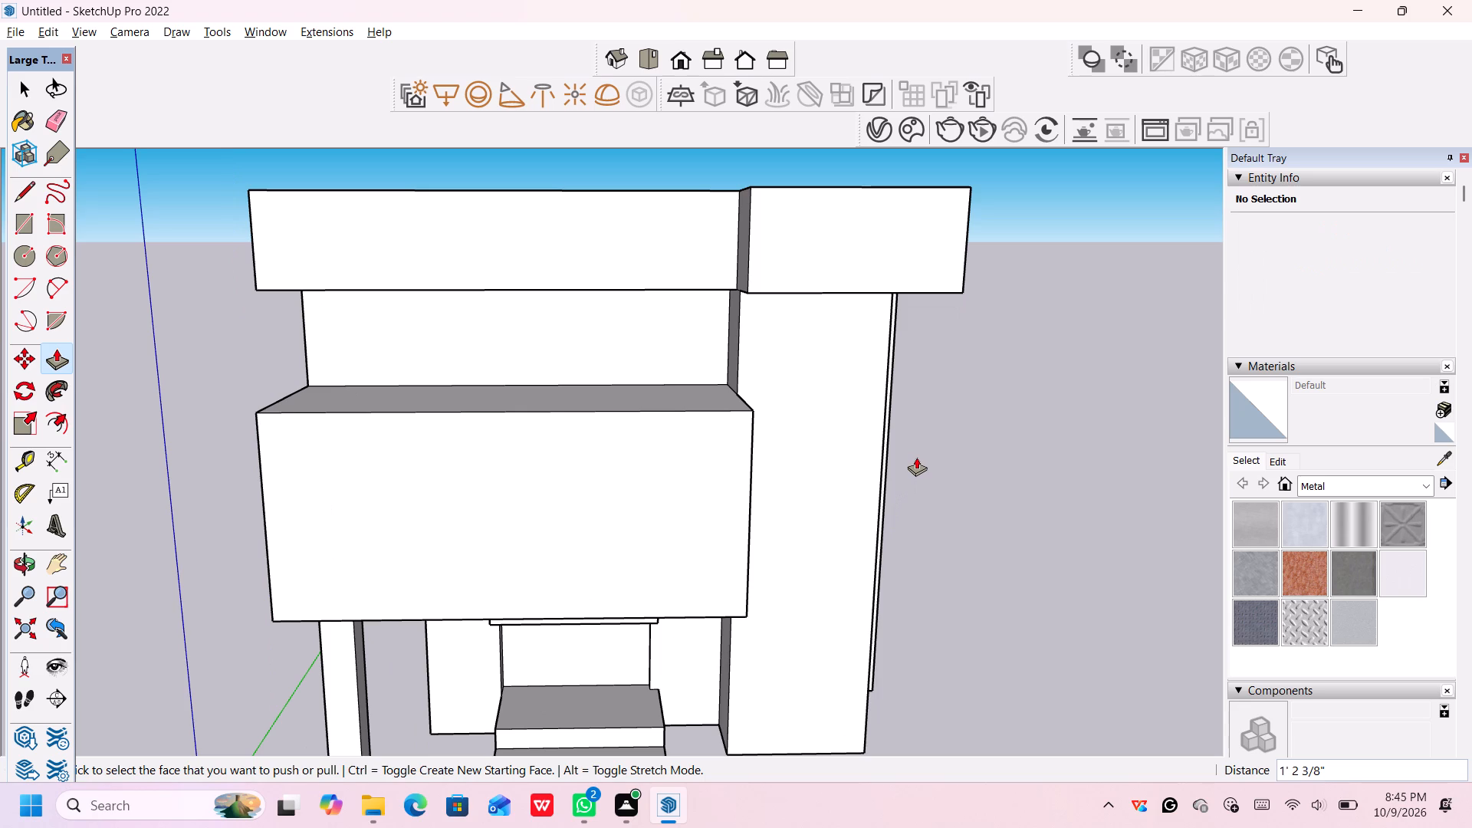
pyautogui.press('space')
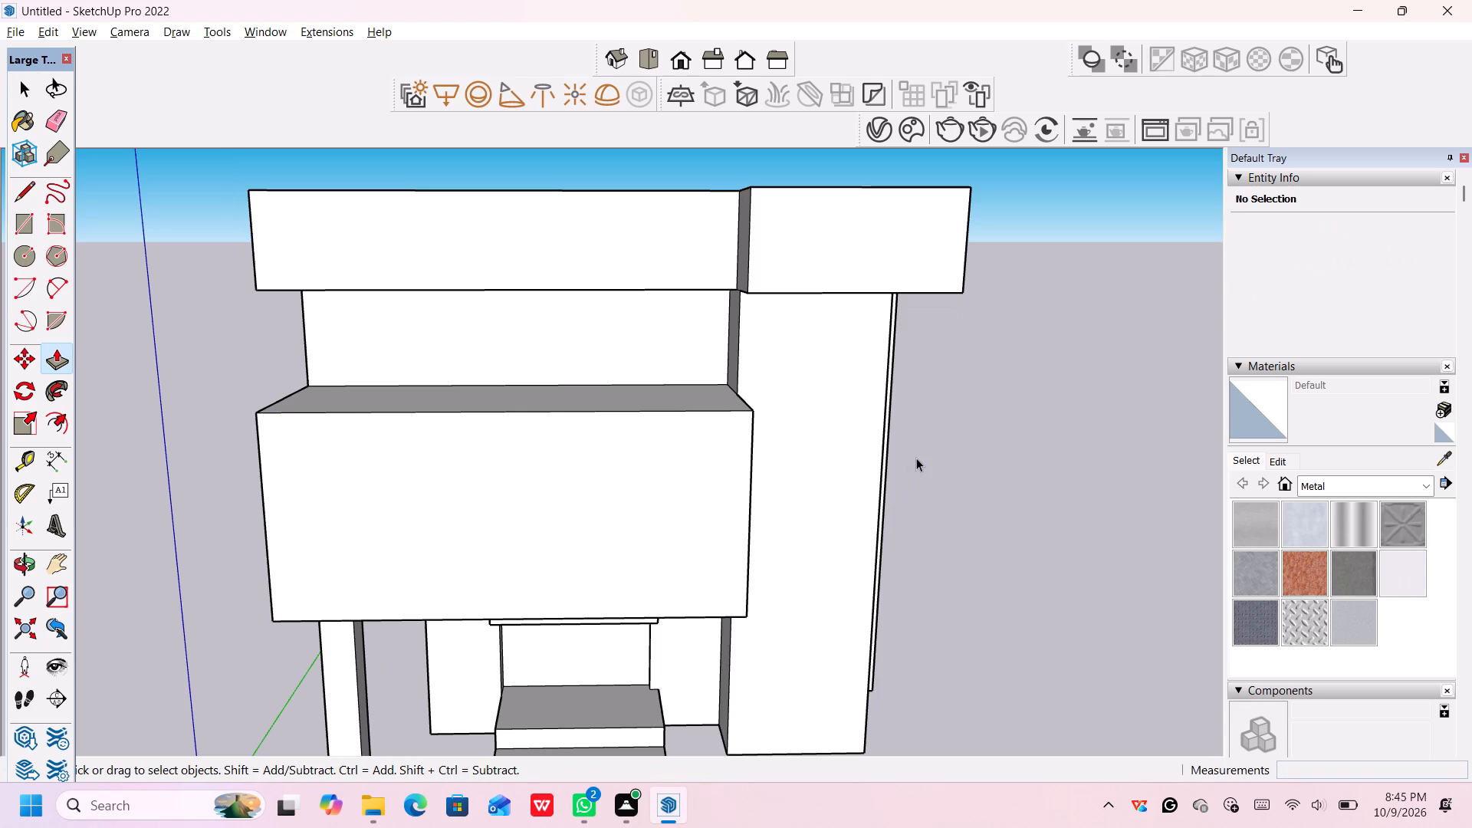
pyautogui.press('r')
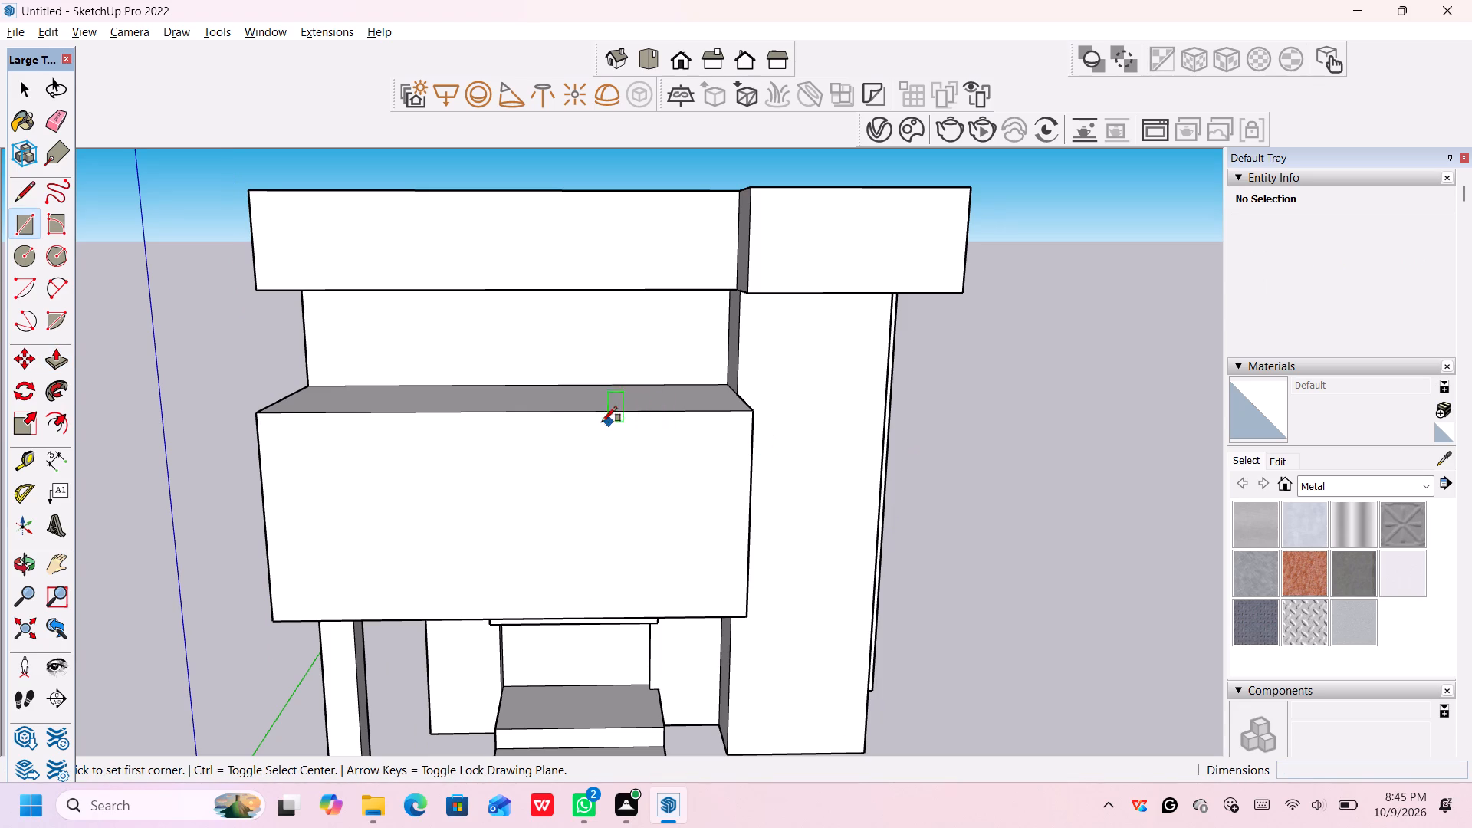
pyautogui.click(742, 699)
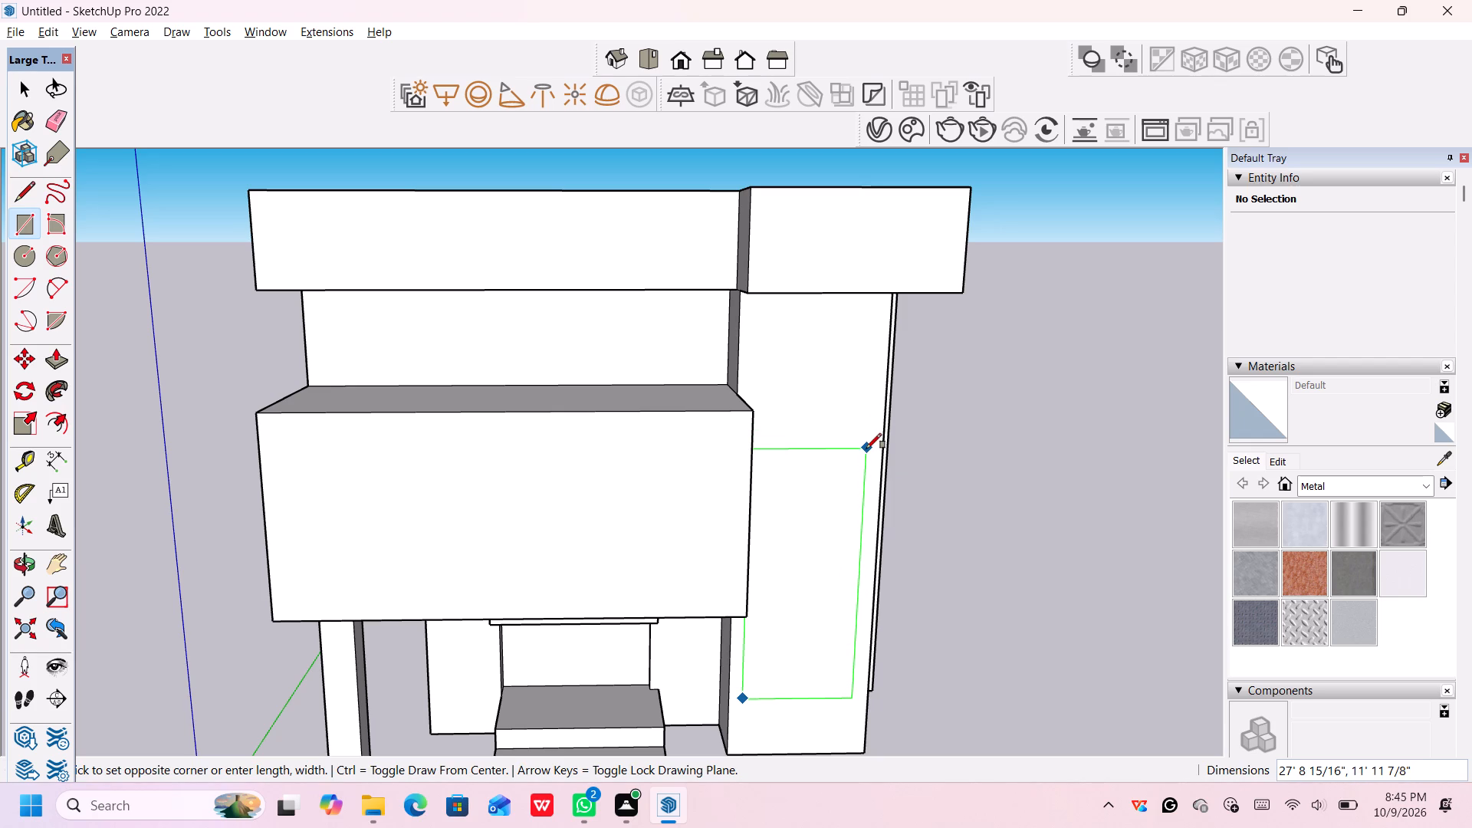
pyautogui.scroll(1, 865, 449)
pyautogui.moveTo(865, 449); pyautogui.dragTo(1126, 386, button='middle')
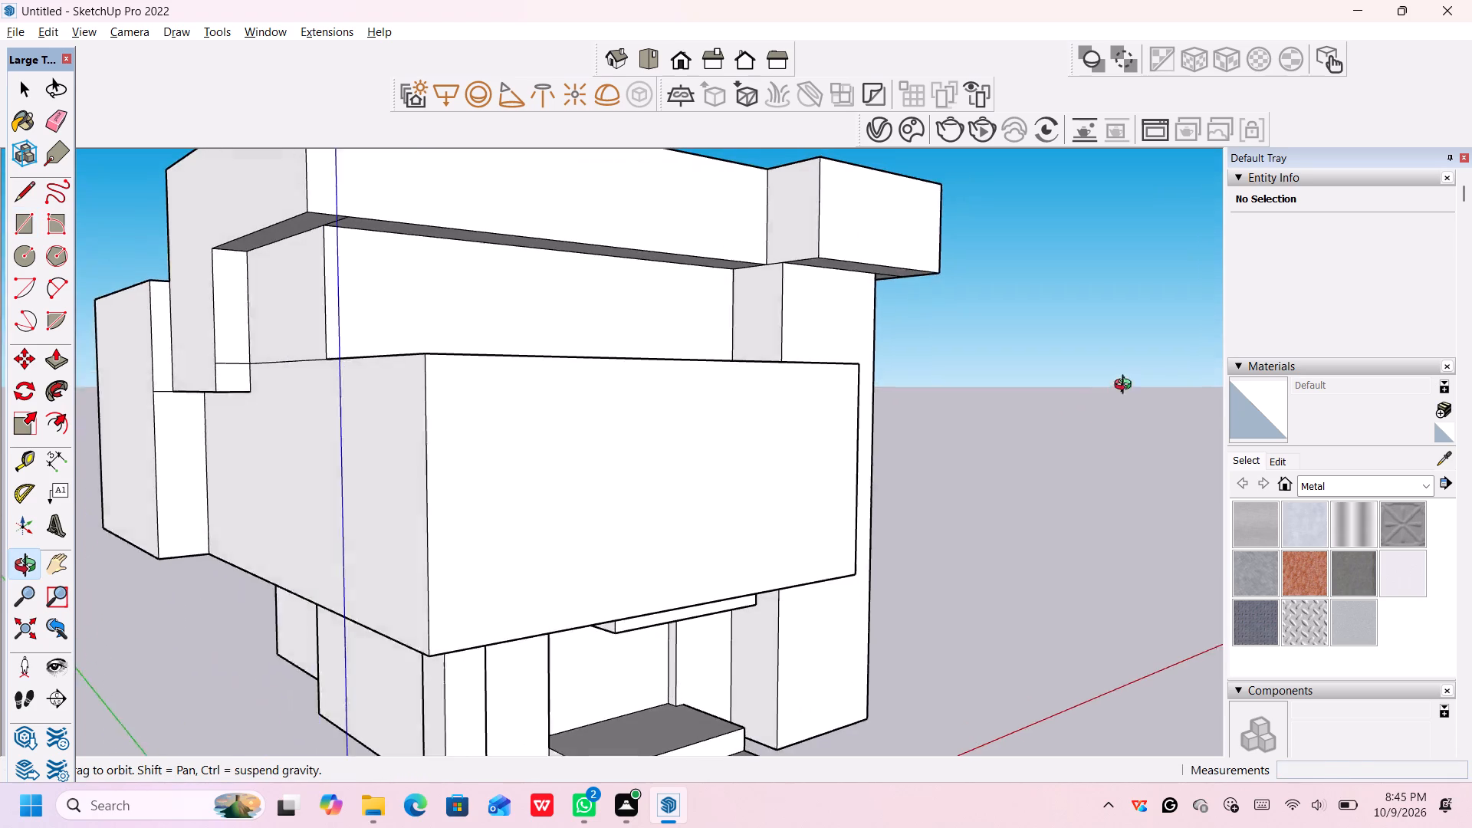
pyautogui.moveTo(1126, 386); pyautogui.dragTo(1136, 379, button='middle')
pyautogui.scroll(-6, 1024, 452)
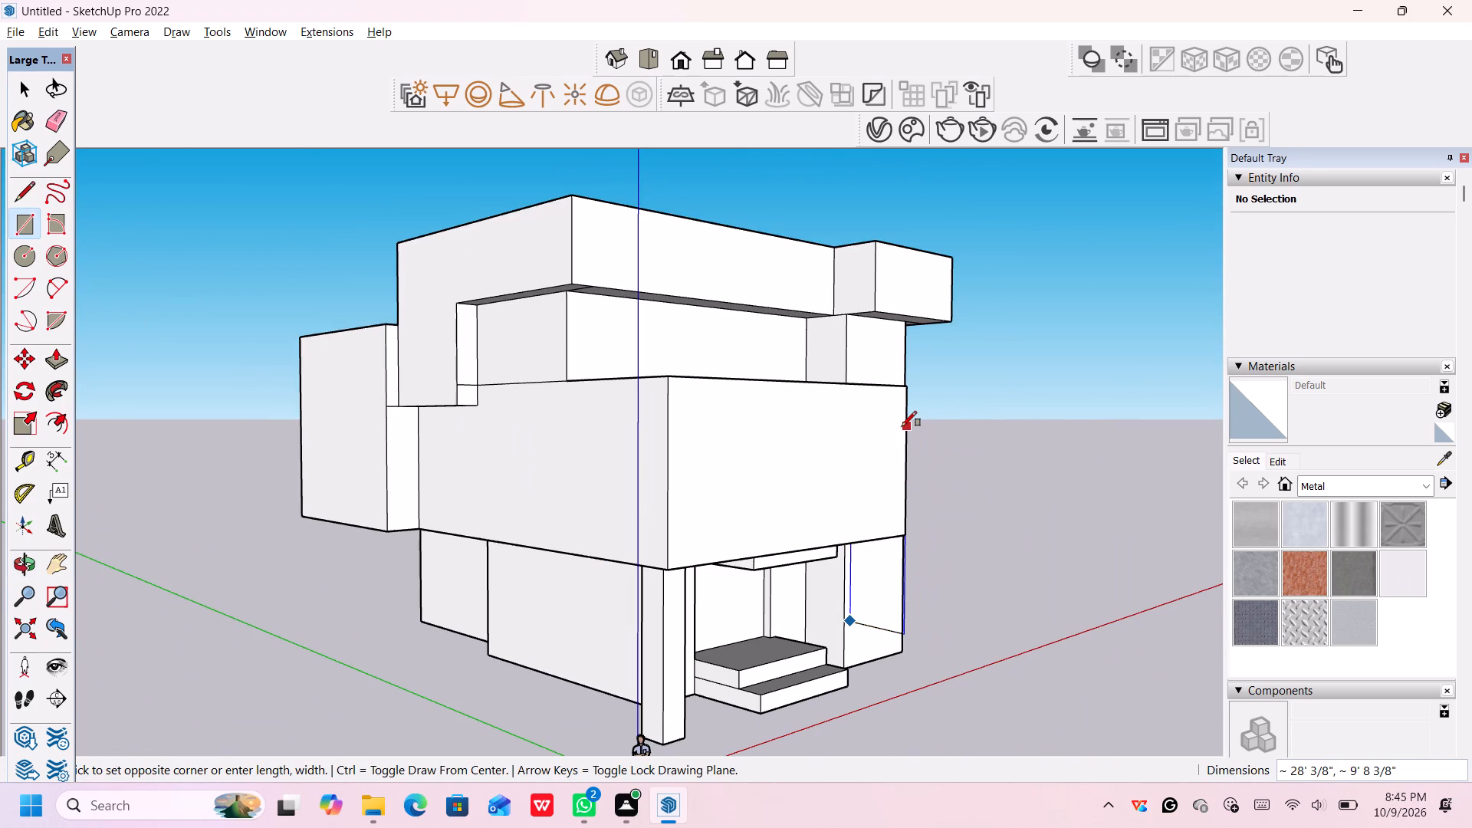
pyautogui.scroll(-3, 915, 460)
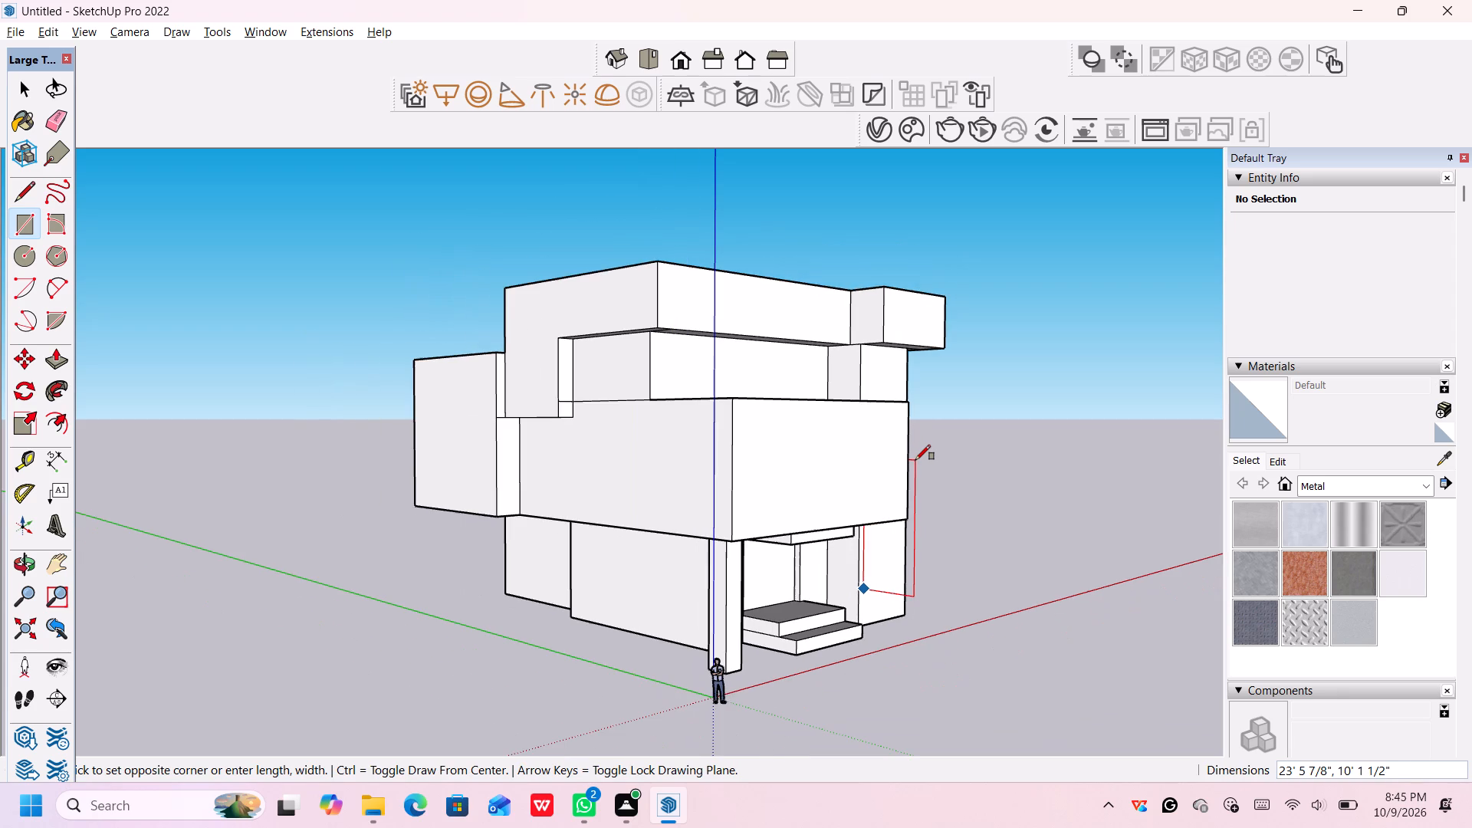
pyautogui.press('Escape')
# Draw a tall window rectangle about 29' 6" high by 10' 7" wide on the lower part of the tower's front face.
pyautogui.scroll(1, 953, 562)
pyautogui.moveTo(948, 570); pyautogui.dragTo(912, 570, button='middle')
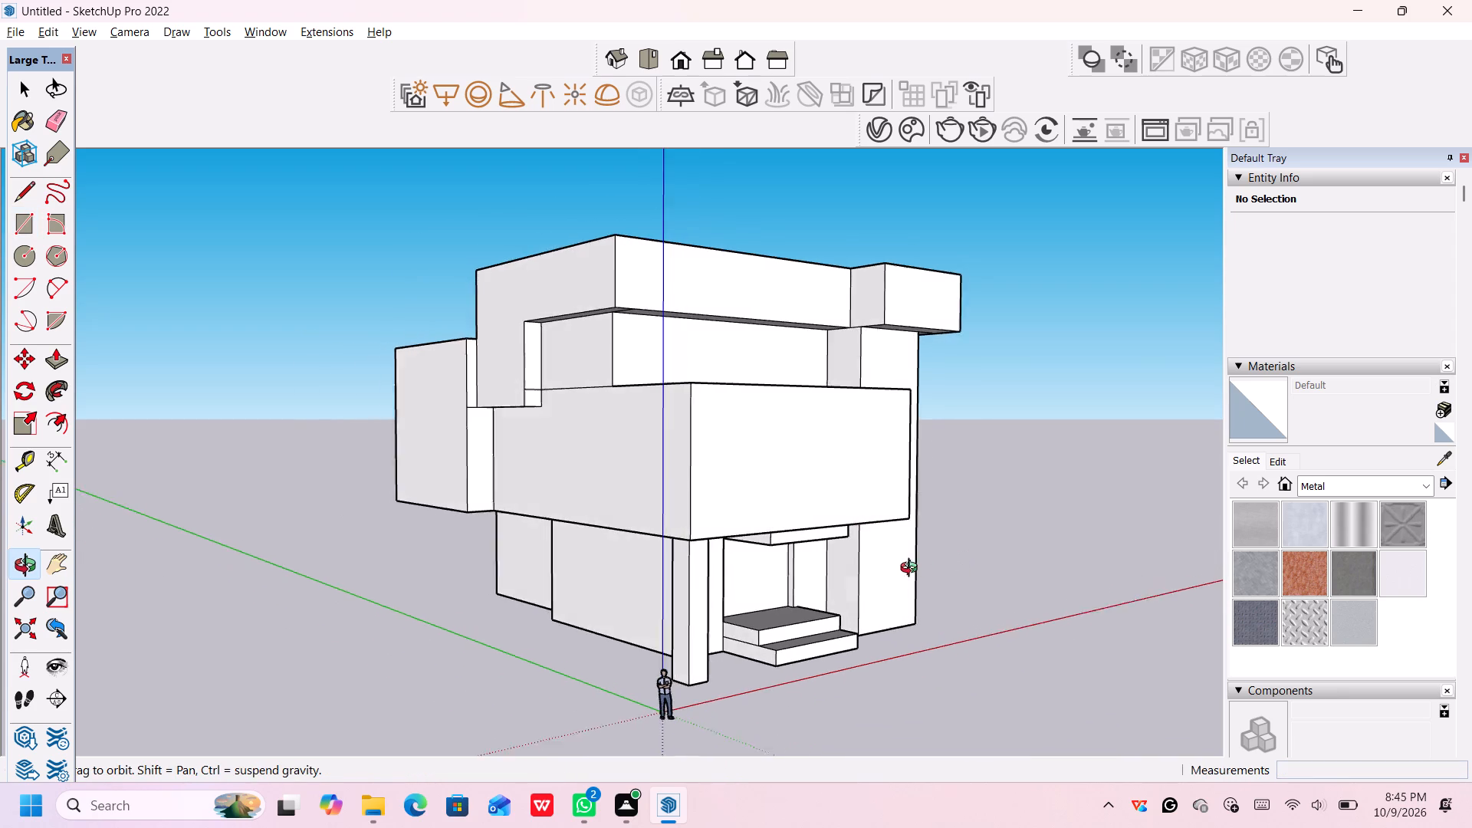
pyautogui.moveTo(912, 570); pyautogui.dragTo(786, 580, button='middle')
pyautogui.scroll(1, 895, 627)
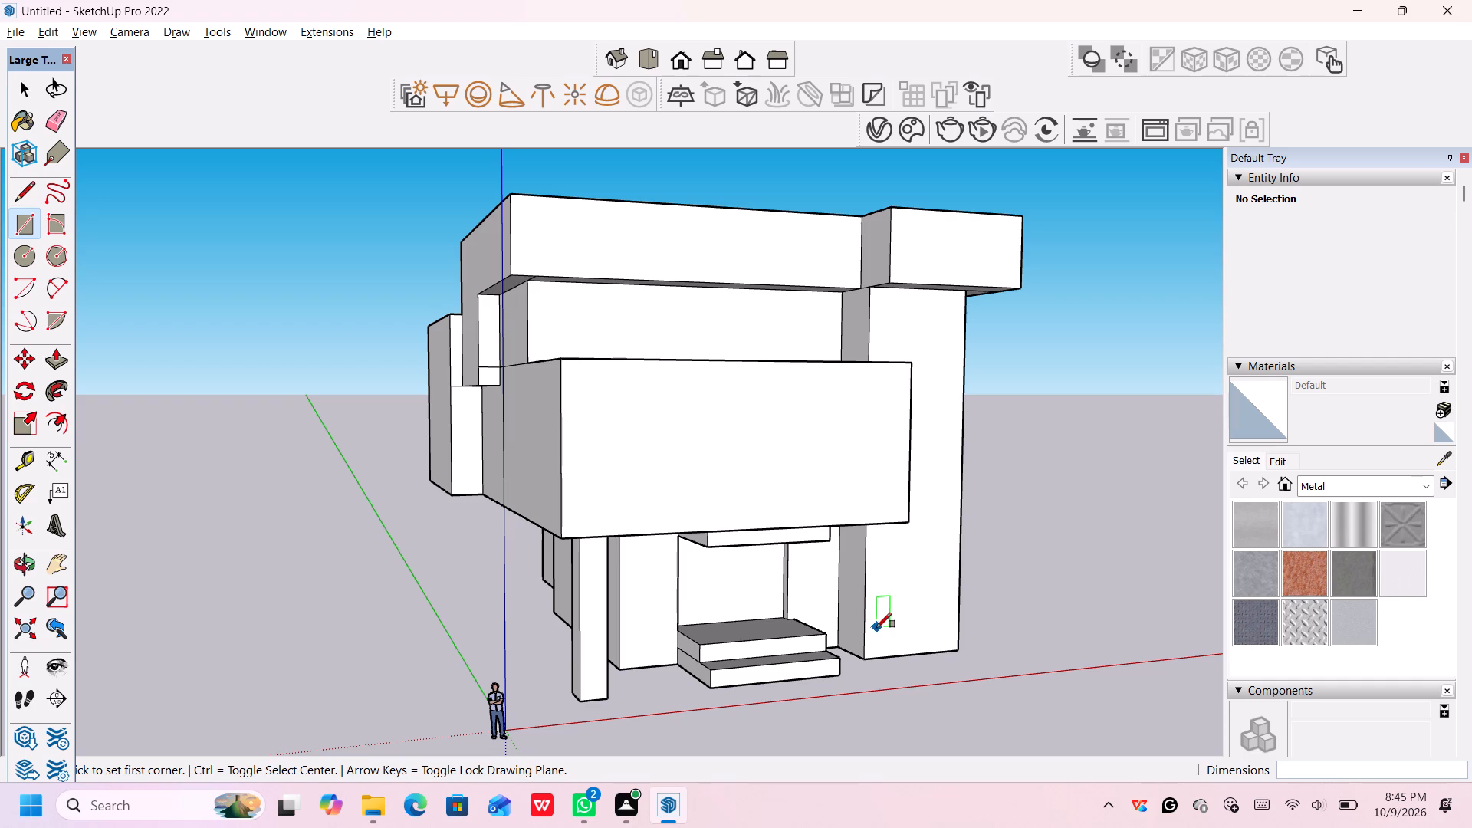
pyautogui.click(876, 628)
pyautogui.moveTo(938, 535); pyautogui.dragTo(904, 550, button='middle')
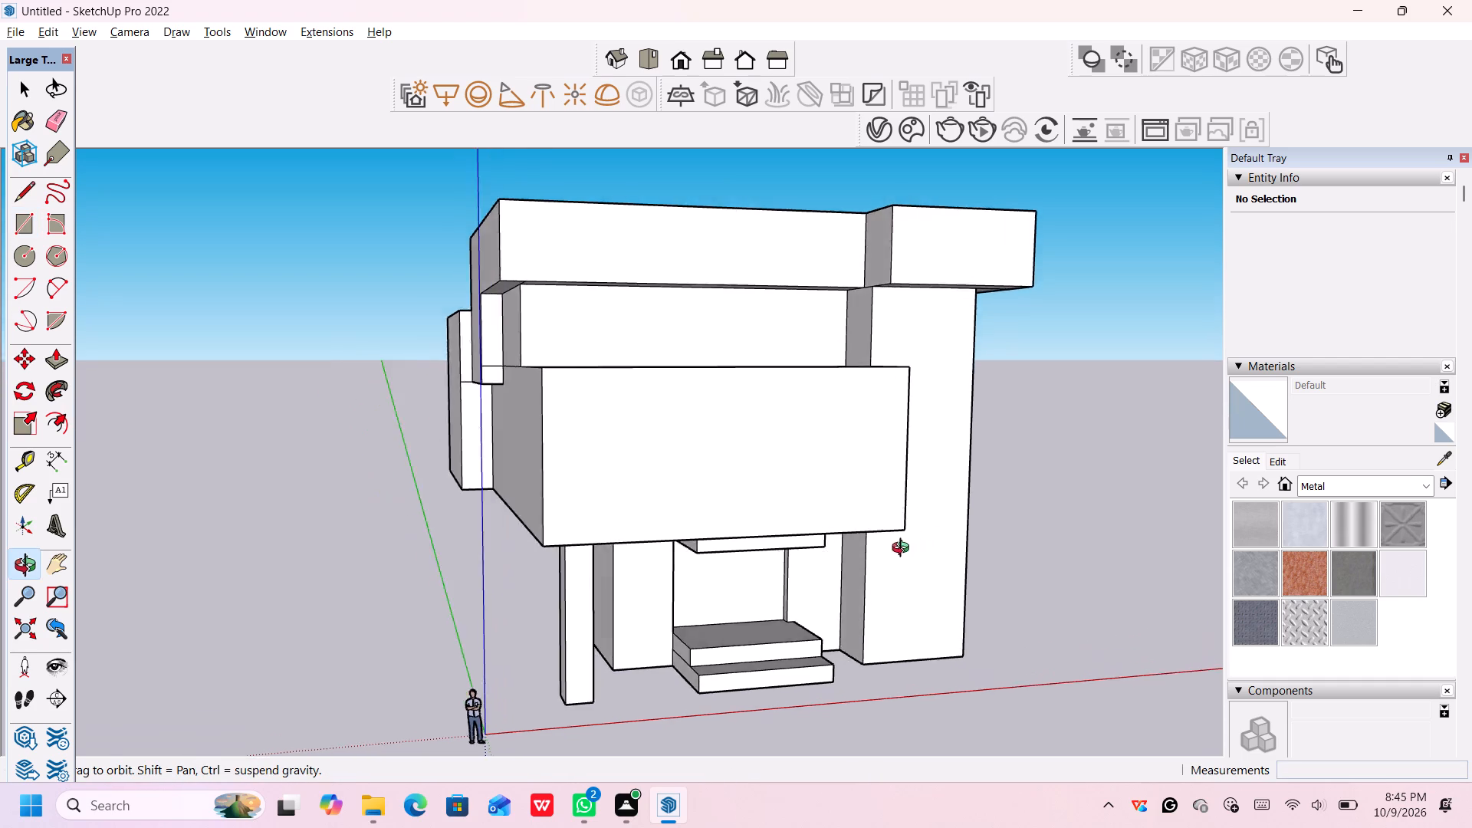
pyautogui.moveTo(904, 550); pyautogui.dragTo(786, 579, button='middle')
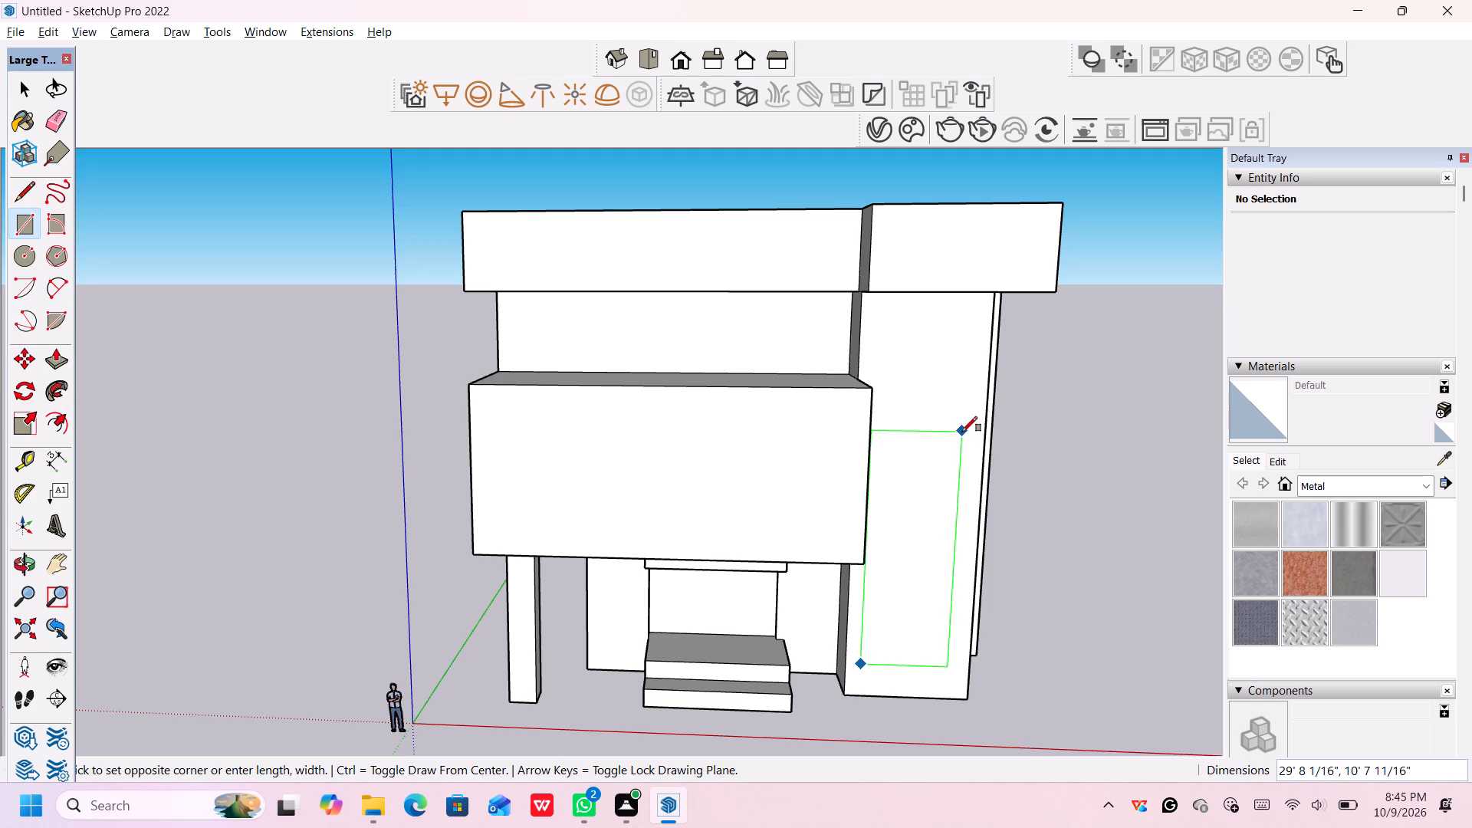
pyautogui.click(961, 433)
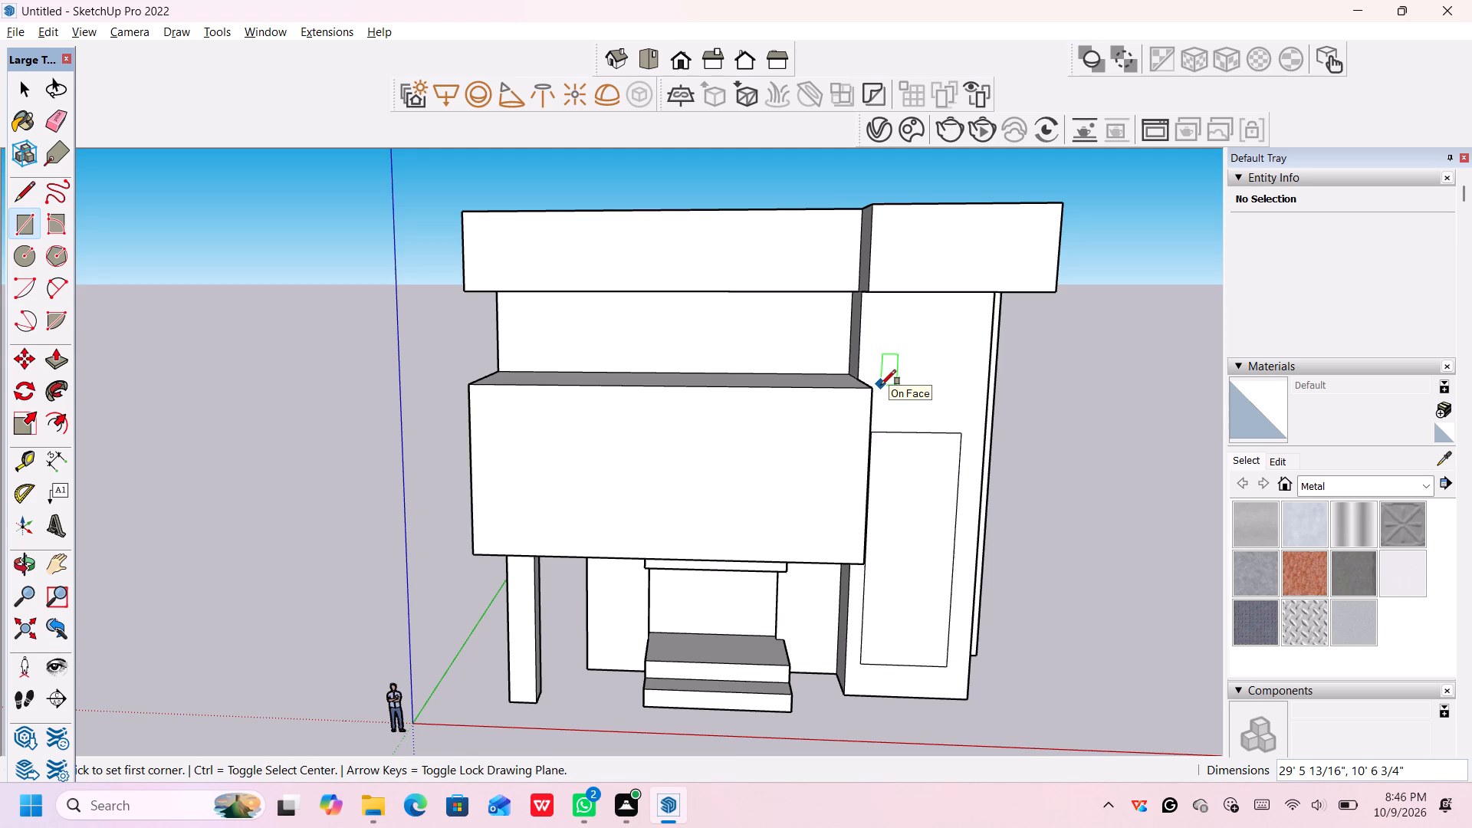
# Draw a square window outline about 12' by 12' on the tower's front face, between the tall rectangle and the roof overhang.
pyautogui.scroll(2, 882, 385)
pyautogui.moveTo(897, 407); pyautogui.dragTo(853, 412, button='middle')
pyautogui.scroll(-1, 891, 409)
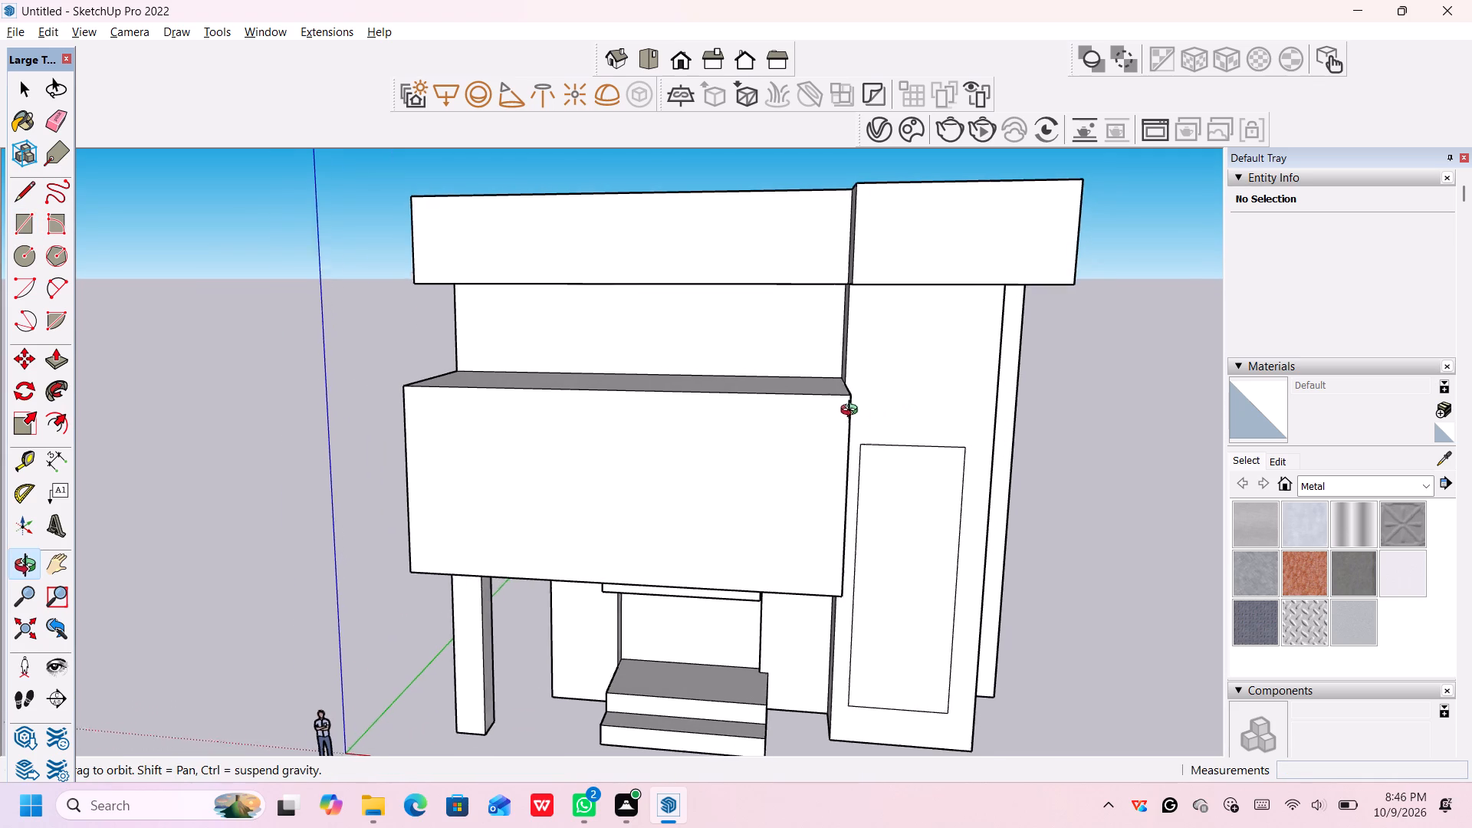
pyautogui.moveTo(853, 412); pyautogui.dragTo(852, 412, button='middle')
pyautogui.scroll(1, 856, 429)
pyautogui.moveTo(853, 429); pyautogui.dragTo(825, 425, button='middle')
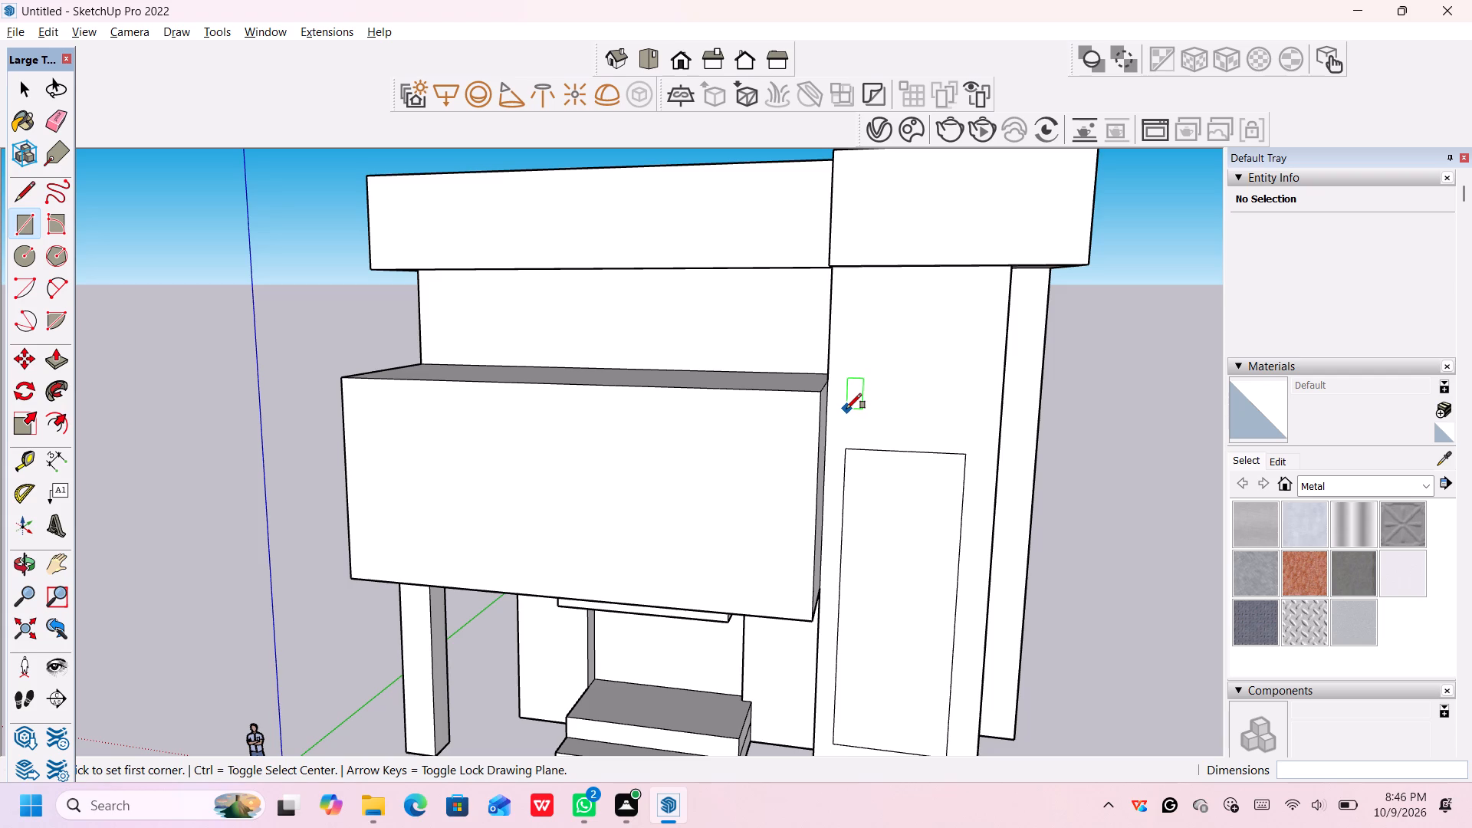
pyautogui.click(845, 409)
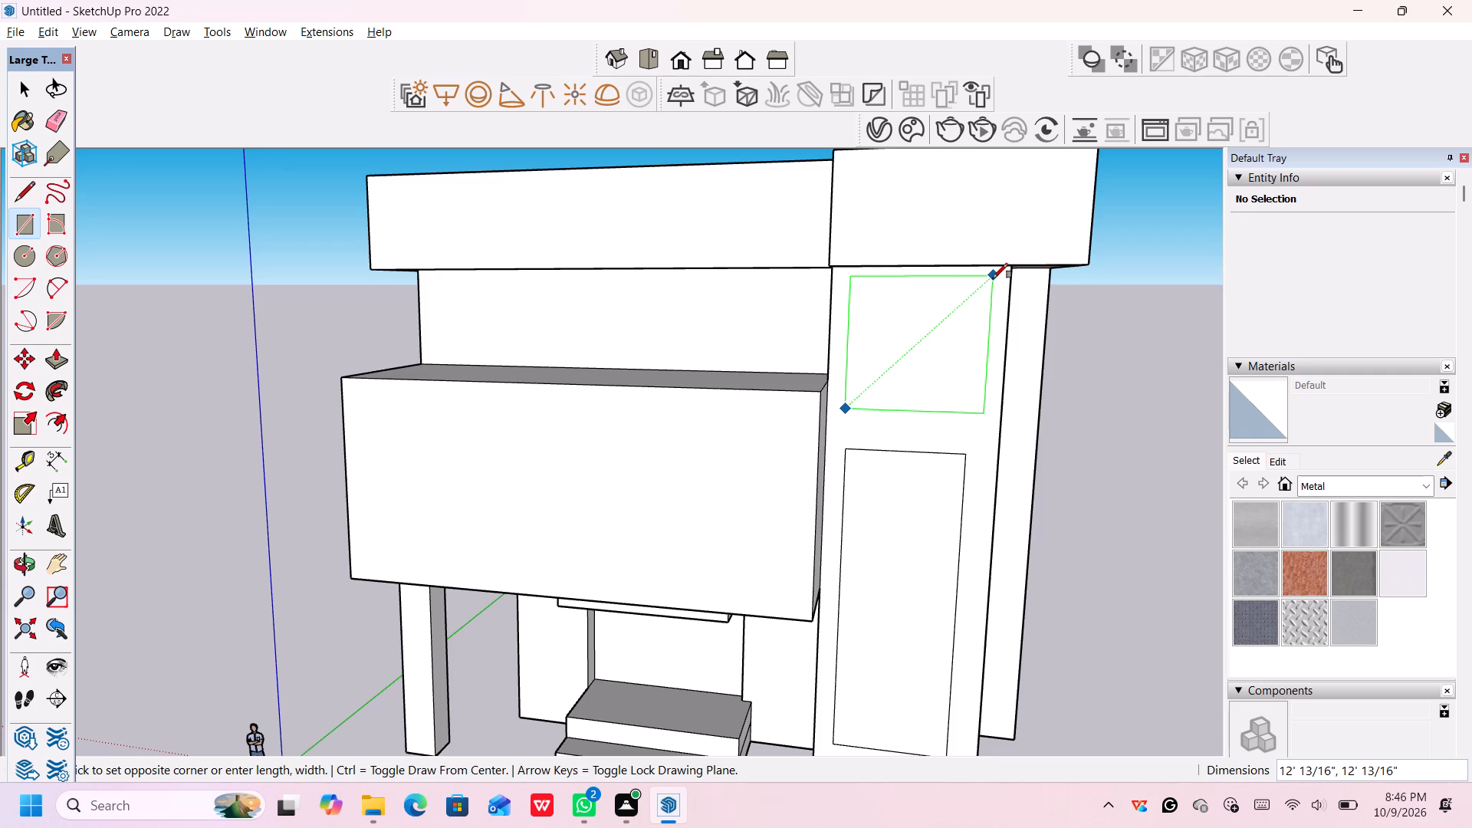
pyautogui.click(993, 278)
# Draw a window rectangle about 11' 11" by 11' 1" on the tower's side face, just below the roof overhang.
pyautogui.scroll(-5, 1073, 373)
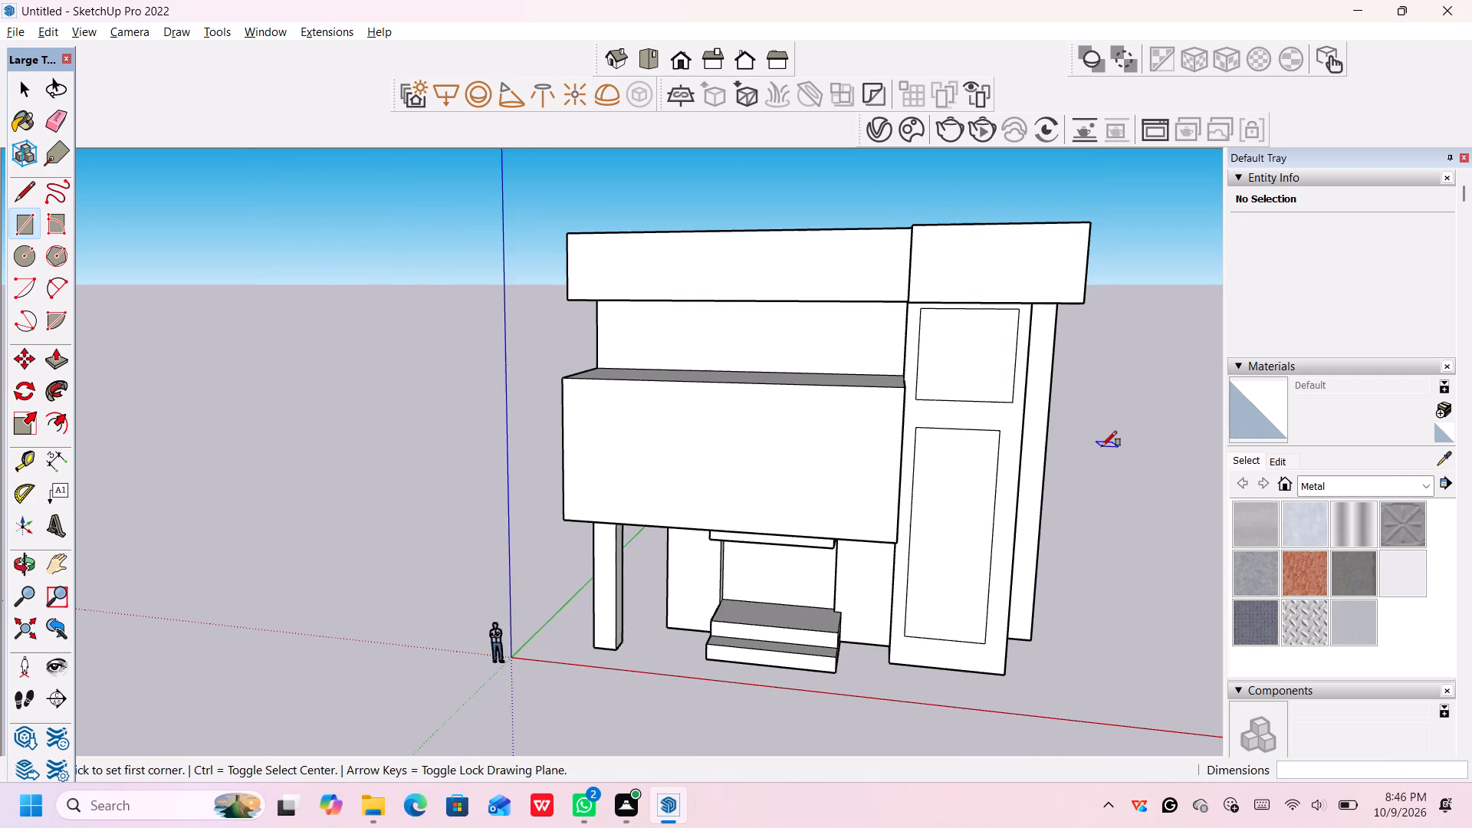
pyautogui.moveTo(1102, 446); pyautogui.dragTo(1132, 461, button='middle')
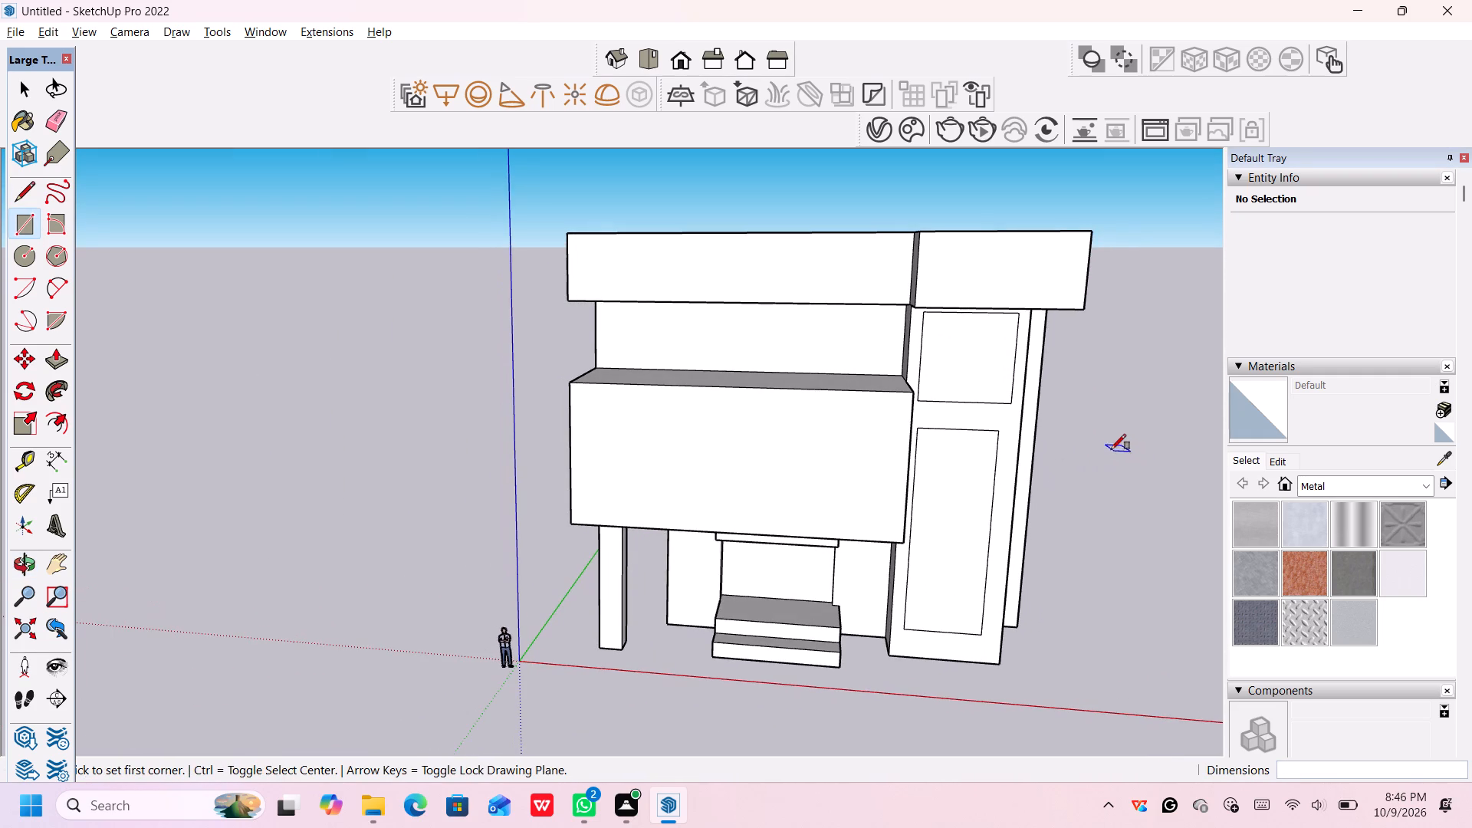
pyautogui.moveTo(1101, 443); pyautogui.dragTo(1069, 453, button='middle')
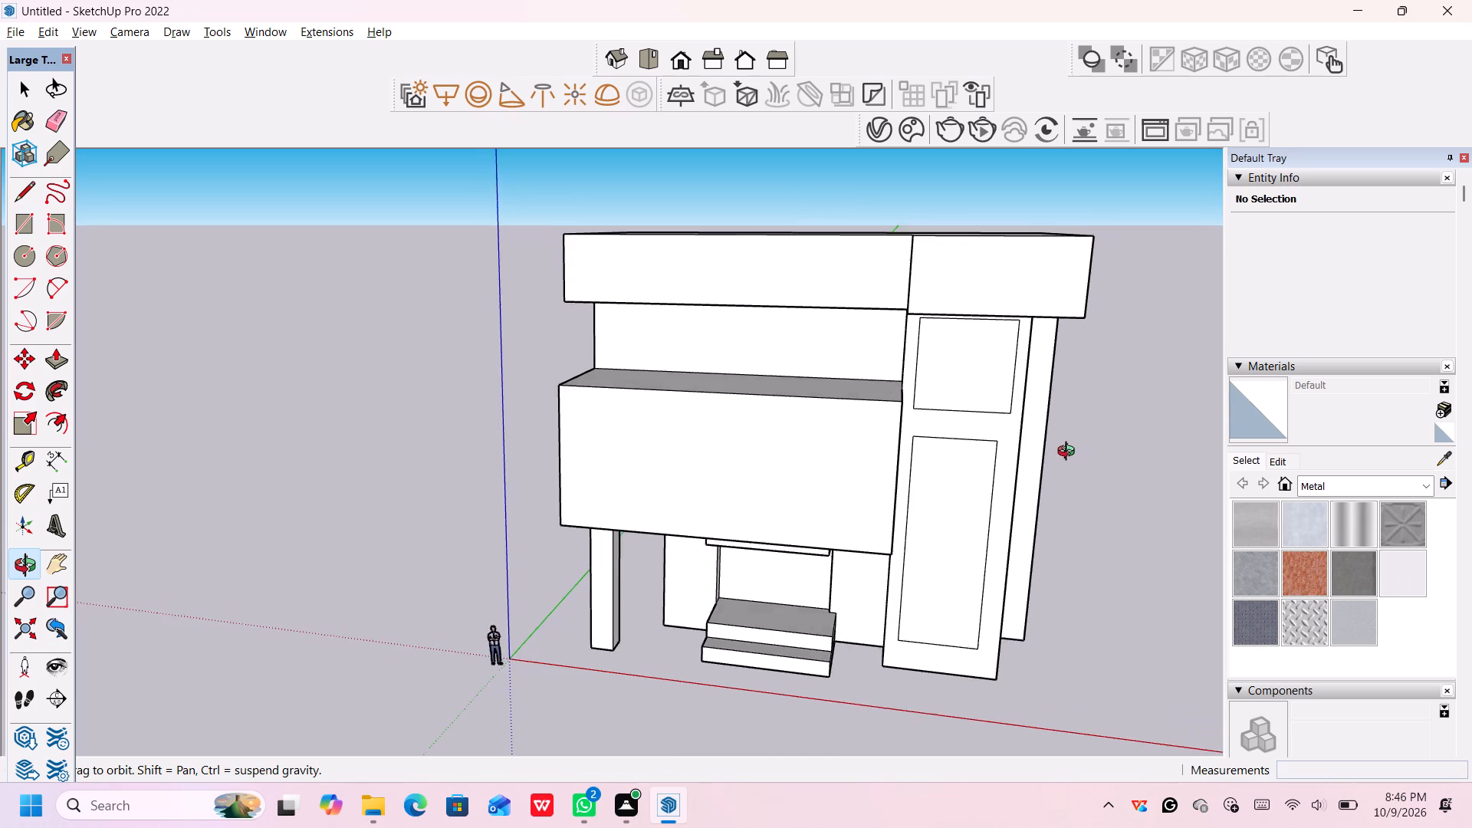
pyautogui.moveTo(1069, 453); pyautogui.dragTo(843, 462, button='middle')
pyautogui.scroll(1, 933, 469)
pyautogui.scroll(-1, 926, 466)
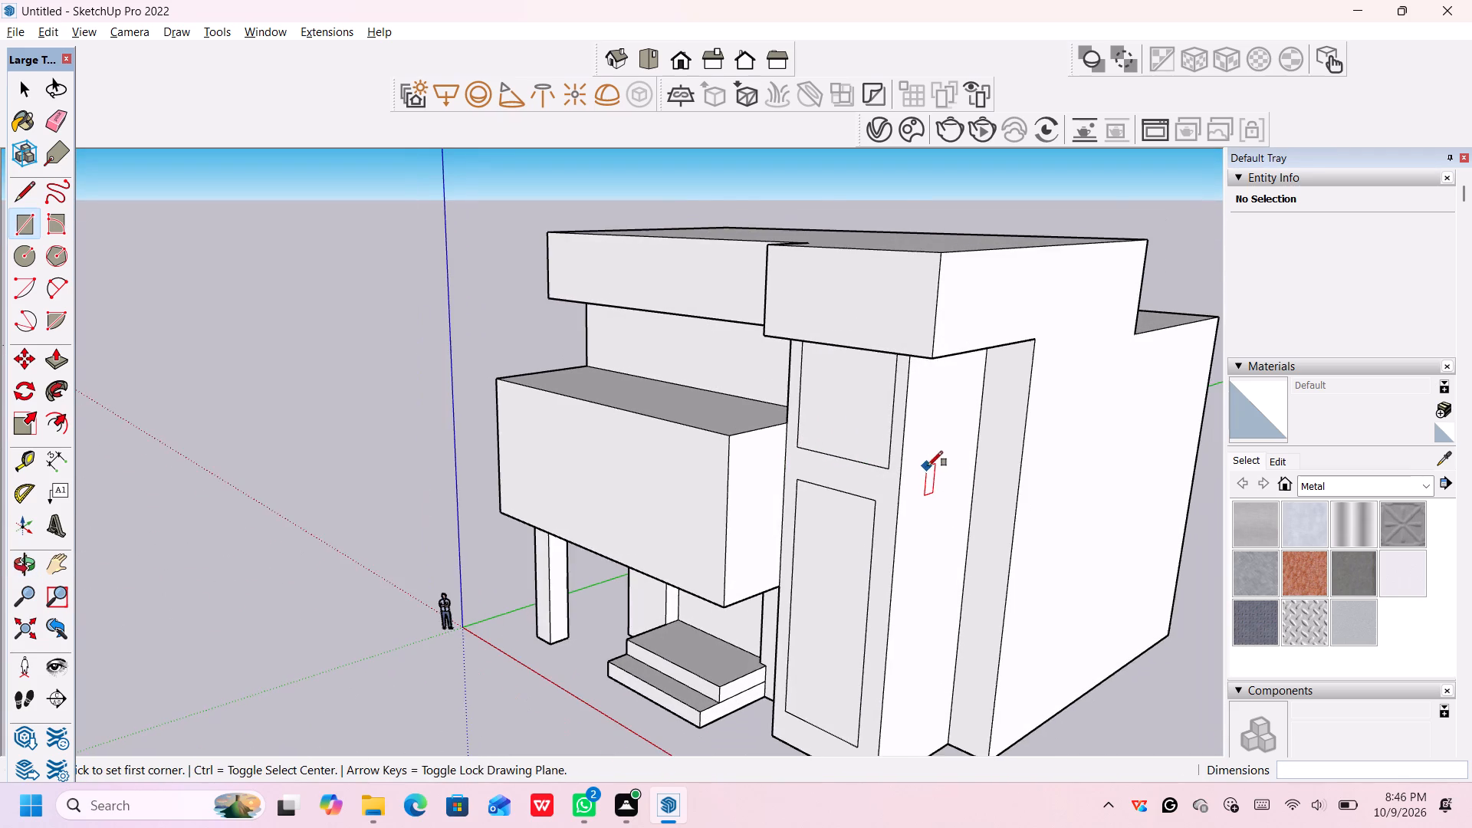
pyautogui.moveTo(930, 467); pyautogui.dragTo(798, 469, button='middle')
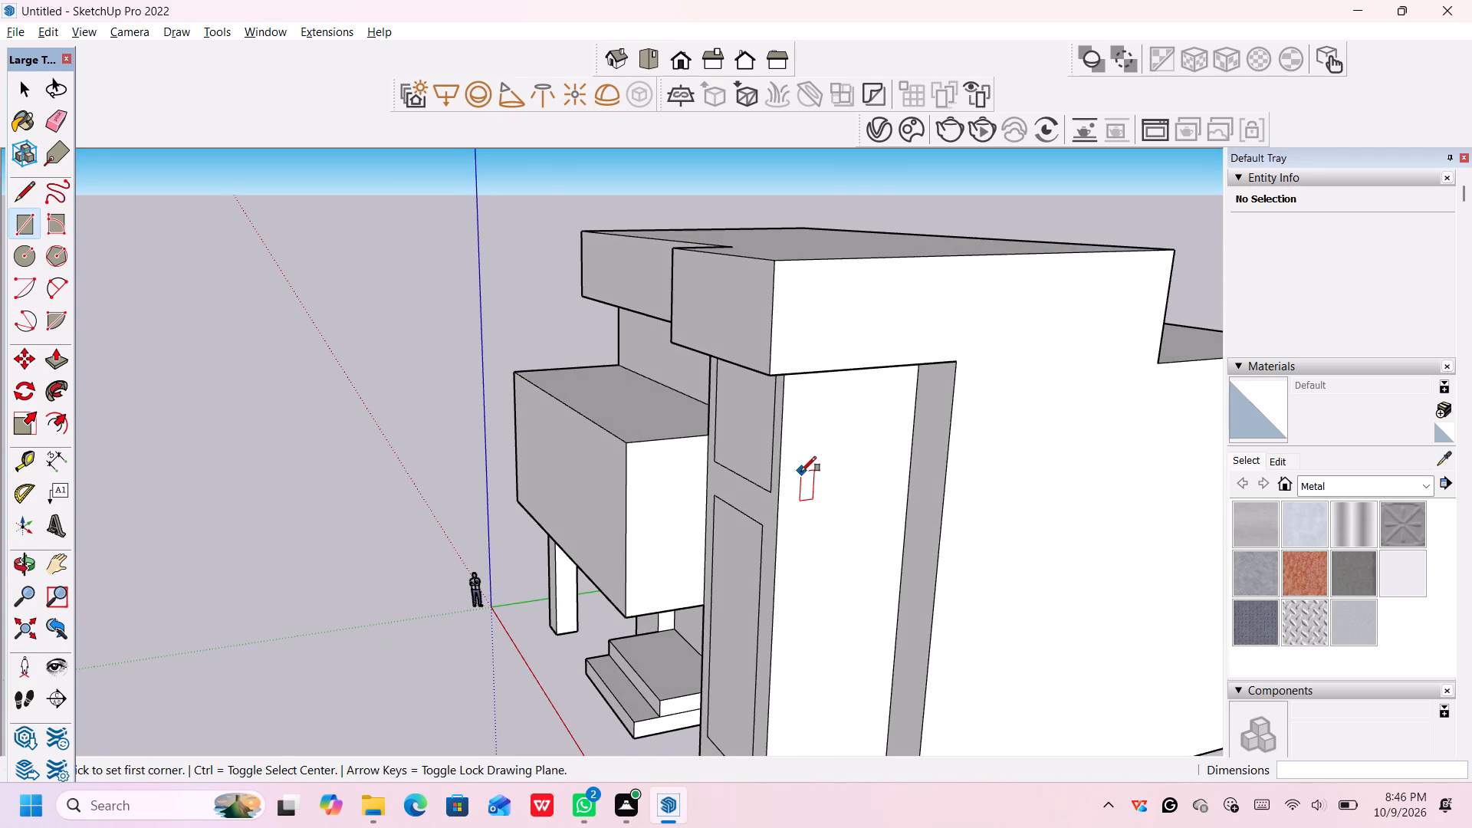
pyautogui.scroll(2, 801, 466)
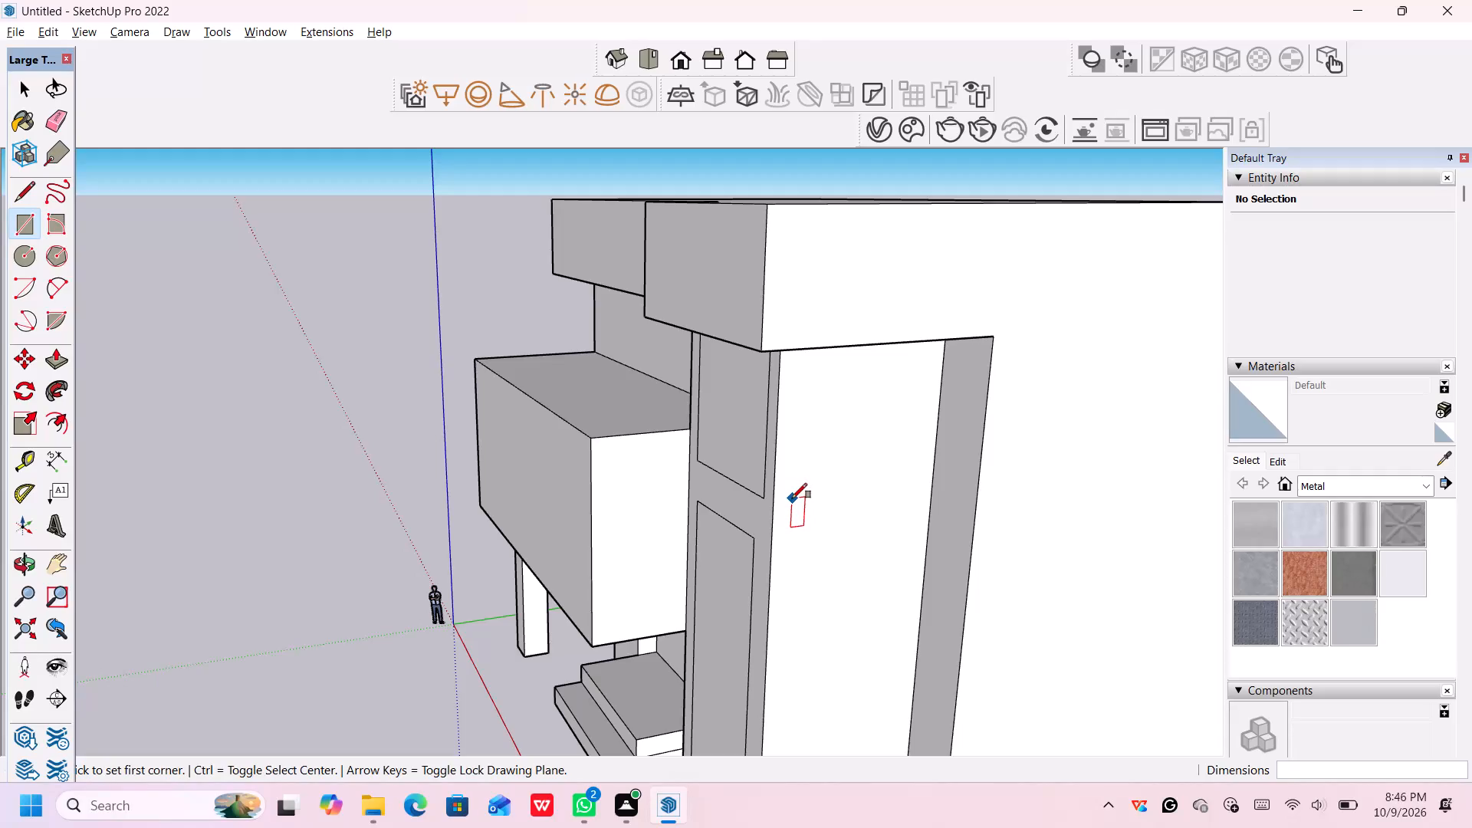
pyautogui.click(790, 498)
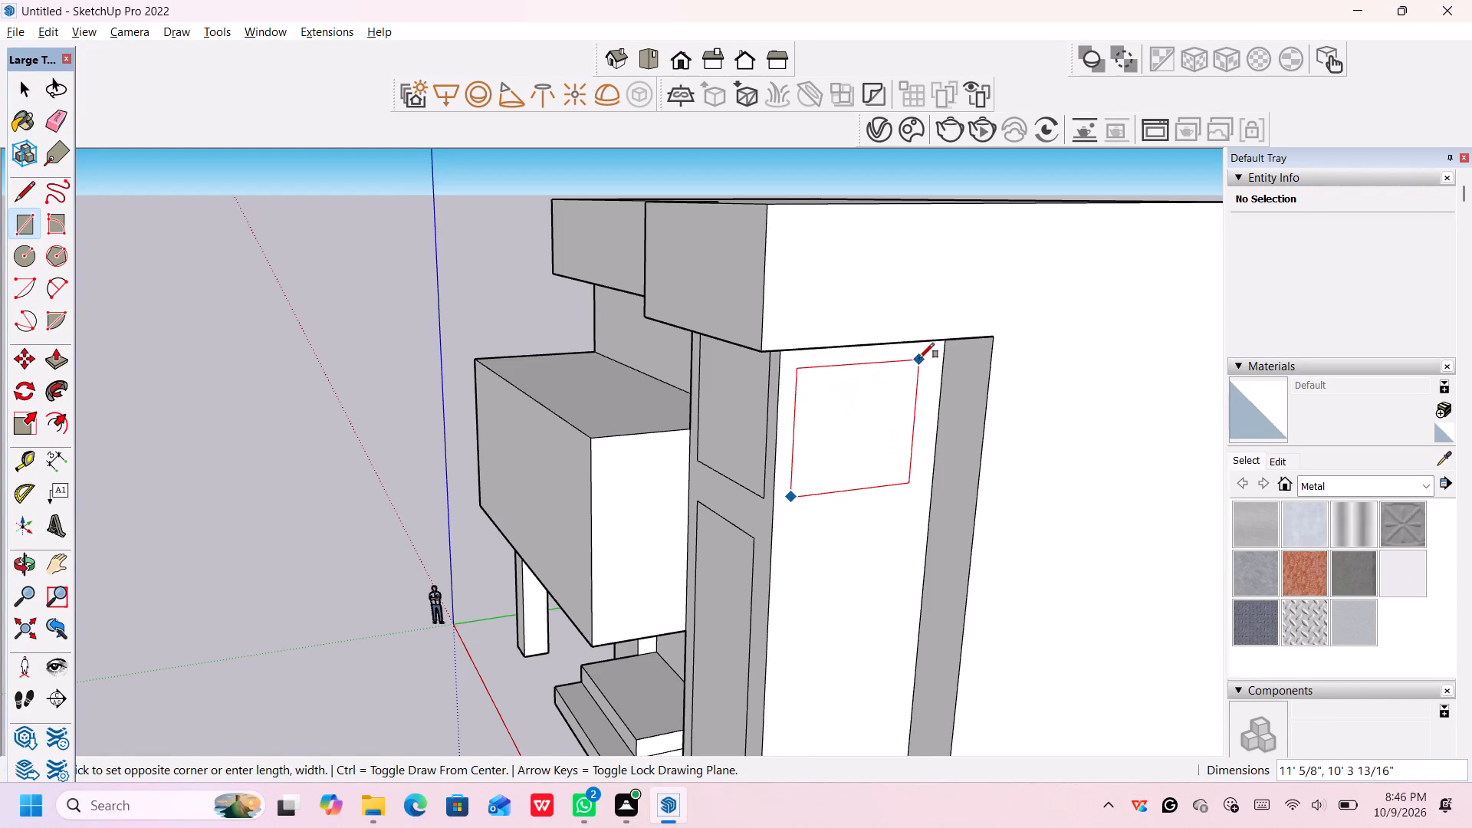
pyautogui.moveTo(918, 361); pyautogui.dragTo(820, 310, button='middle')
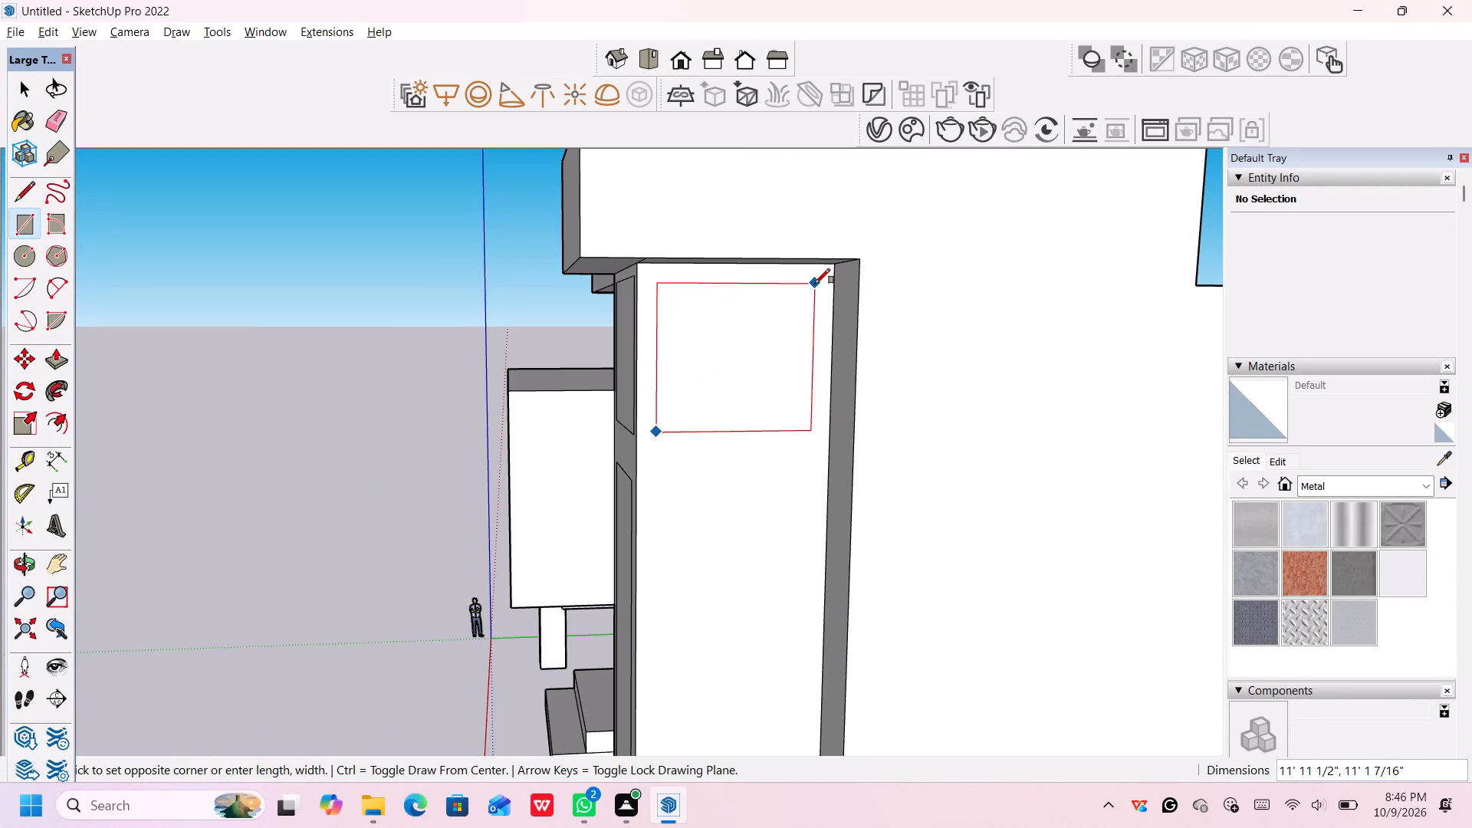
pyautogui.click(815, 281)
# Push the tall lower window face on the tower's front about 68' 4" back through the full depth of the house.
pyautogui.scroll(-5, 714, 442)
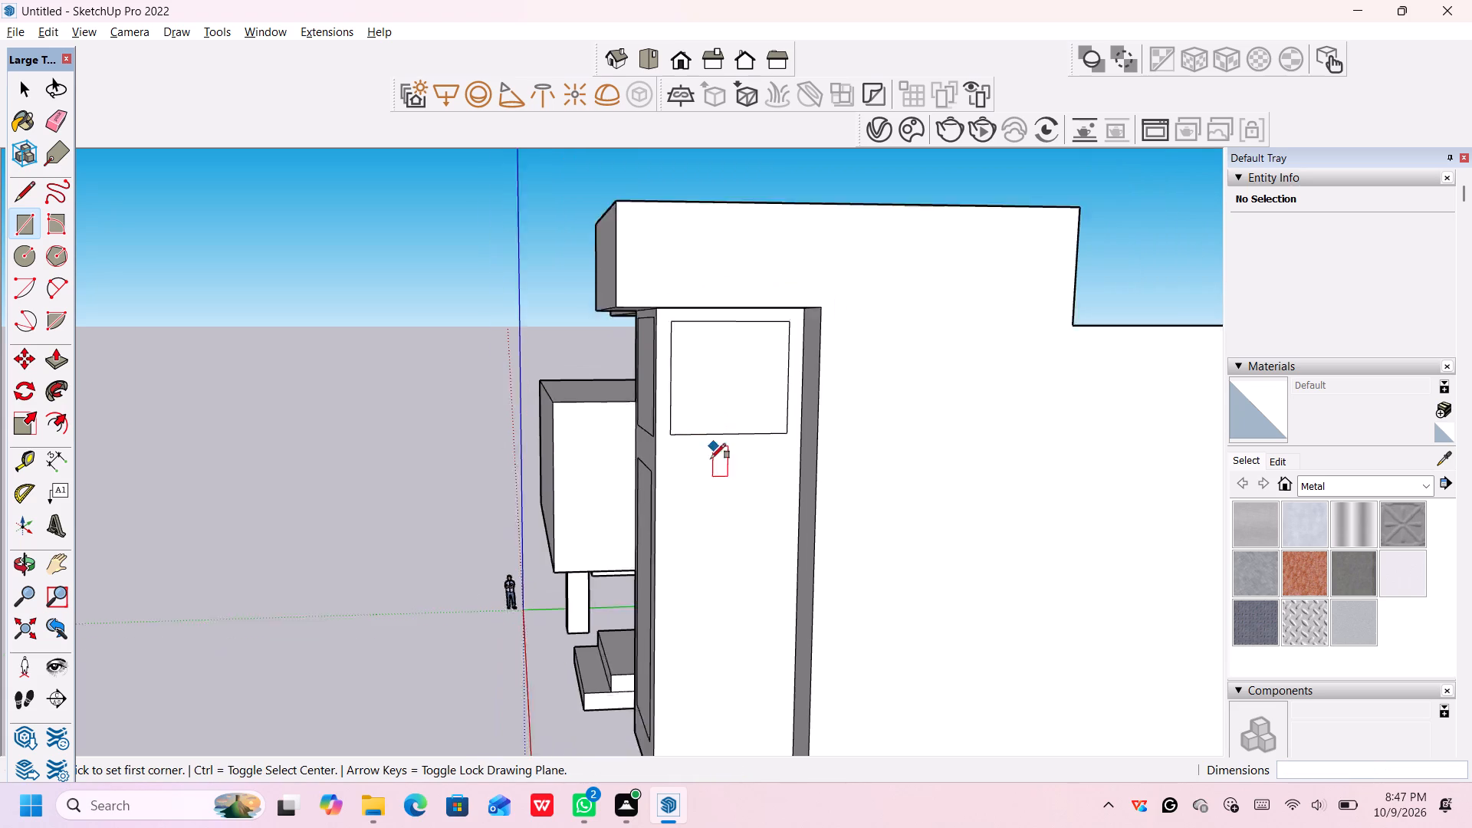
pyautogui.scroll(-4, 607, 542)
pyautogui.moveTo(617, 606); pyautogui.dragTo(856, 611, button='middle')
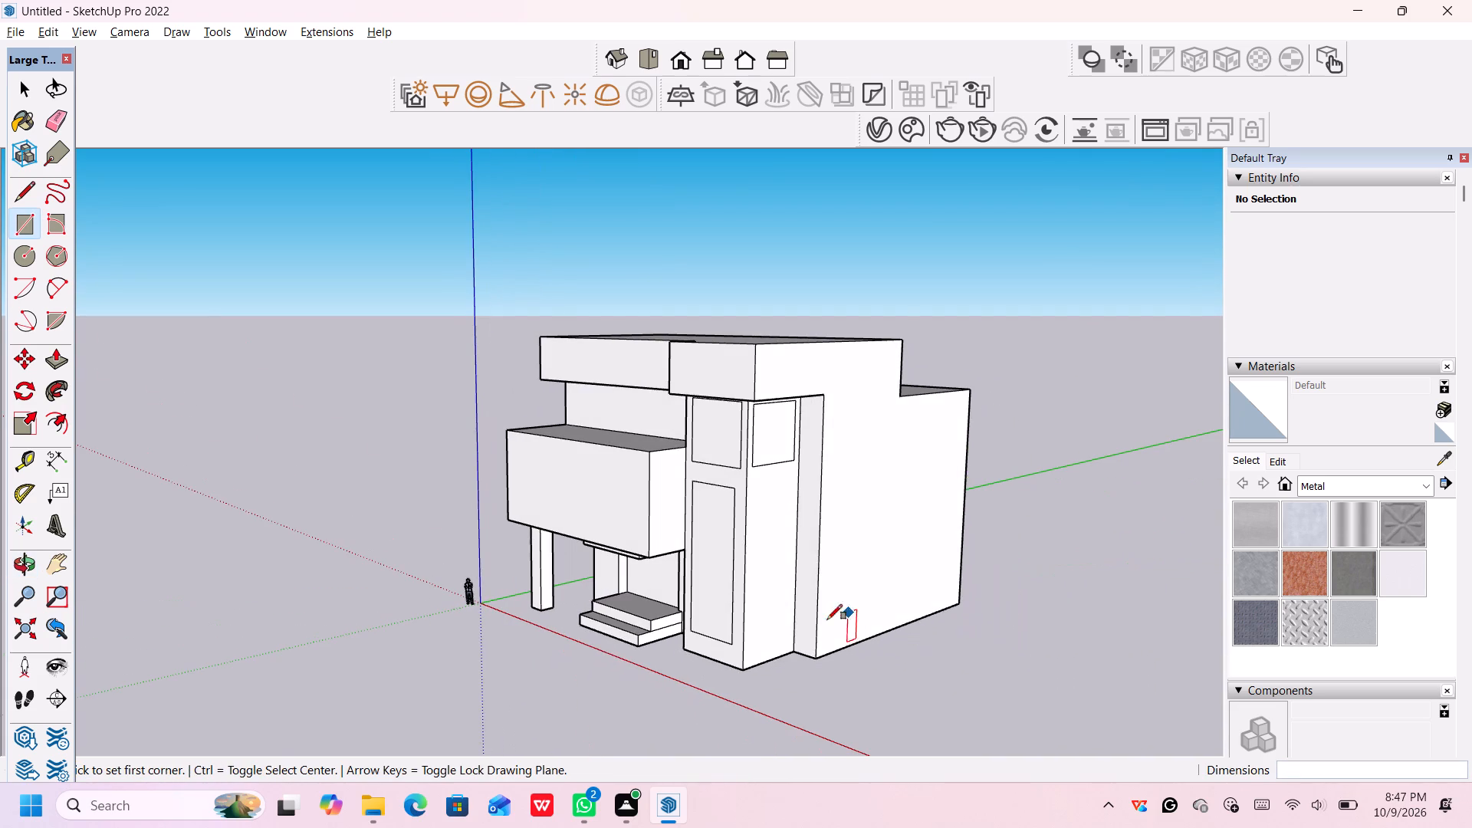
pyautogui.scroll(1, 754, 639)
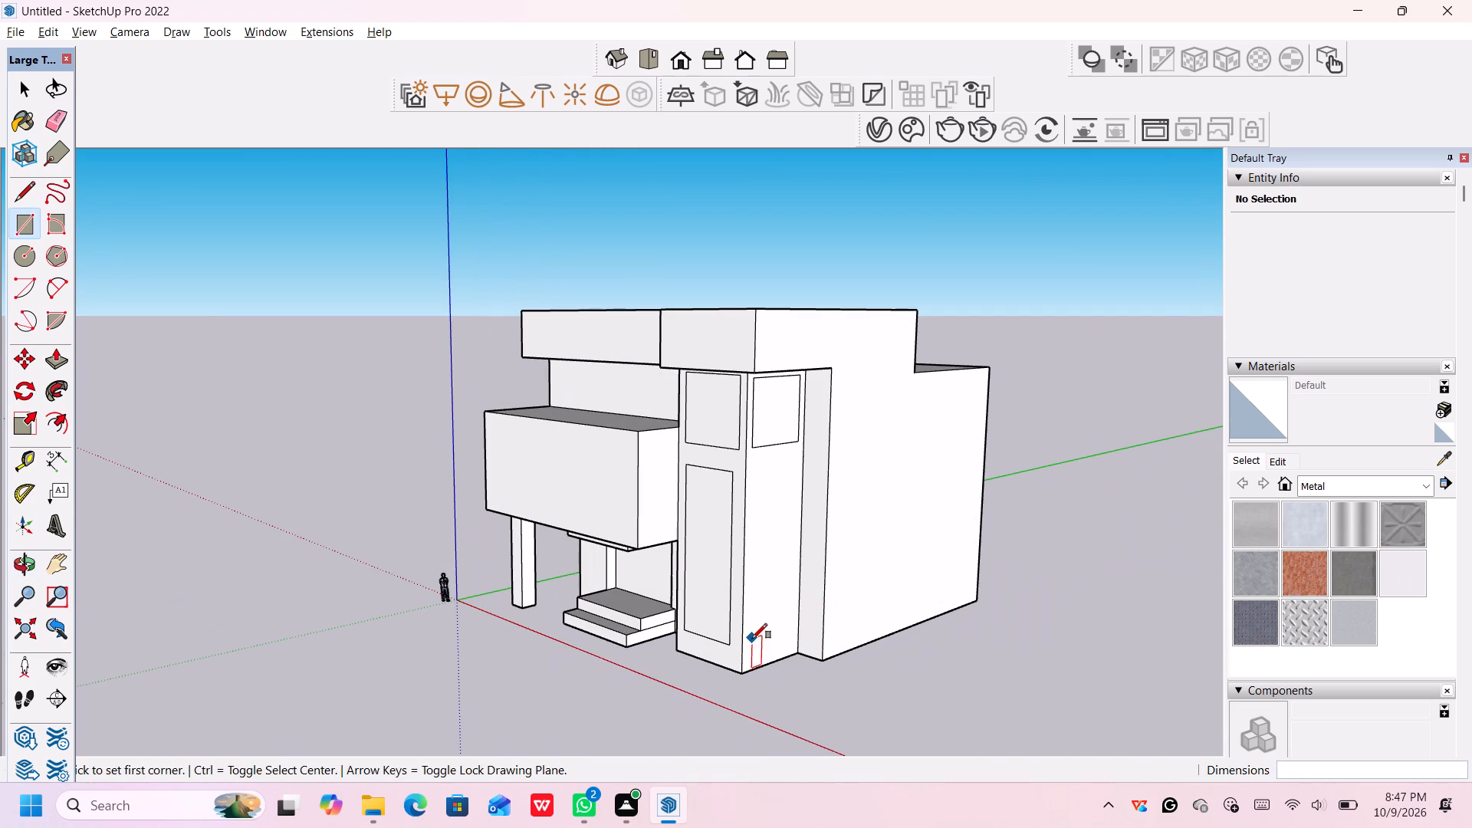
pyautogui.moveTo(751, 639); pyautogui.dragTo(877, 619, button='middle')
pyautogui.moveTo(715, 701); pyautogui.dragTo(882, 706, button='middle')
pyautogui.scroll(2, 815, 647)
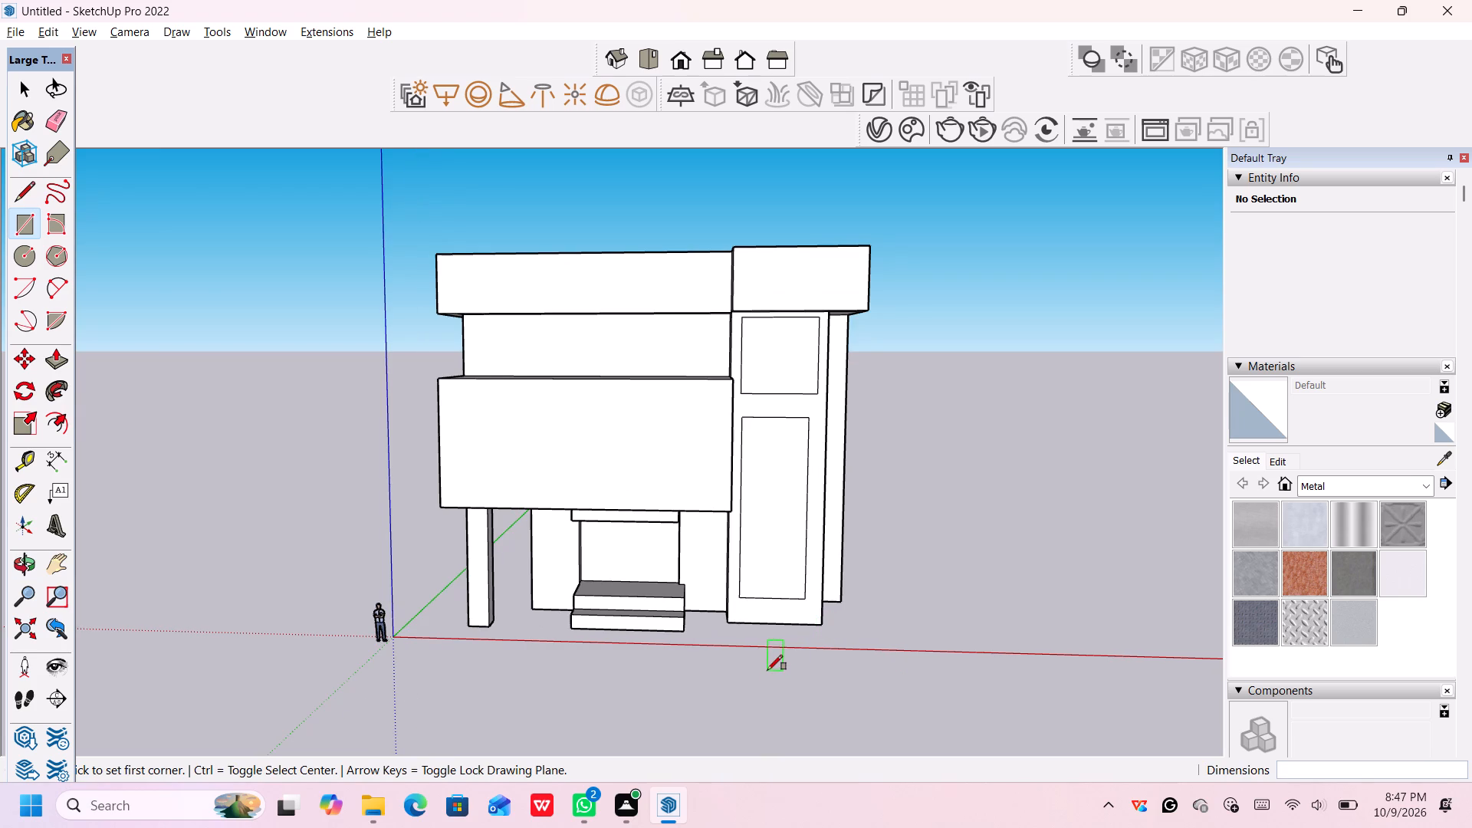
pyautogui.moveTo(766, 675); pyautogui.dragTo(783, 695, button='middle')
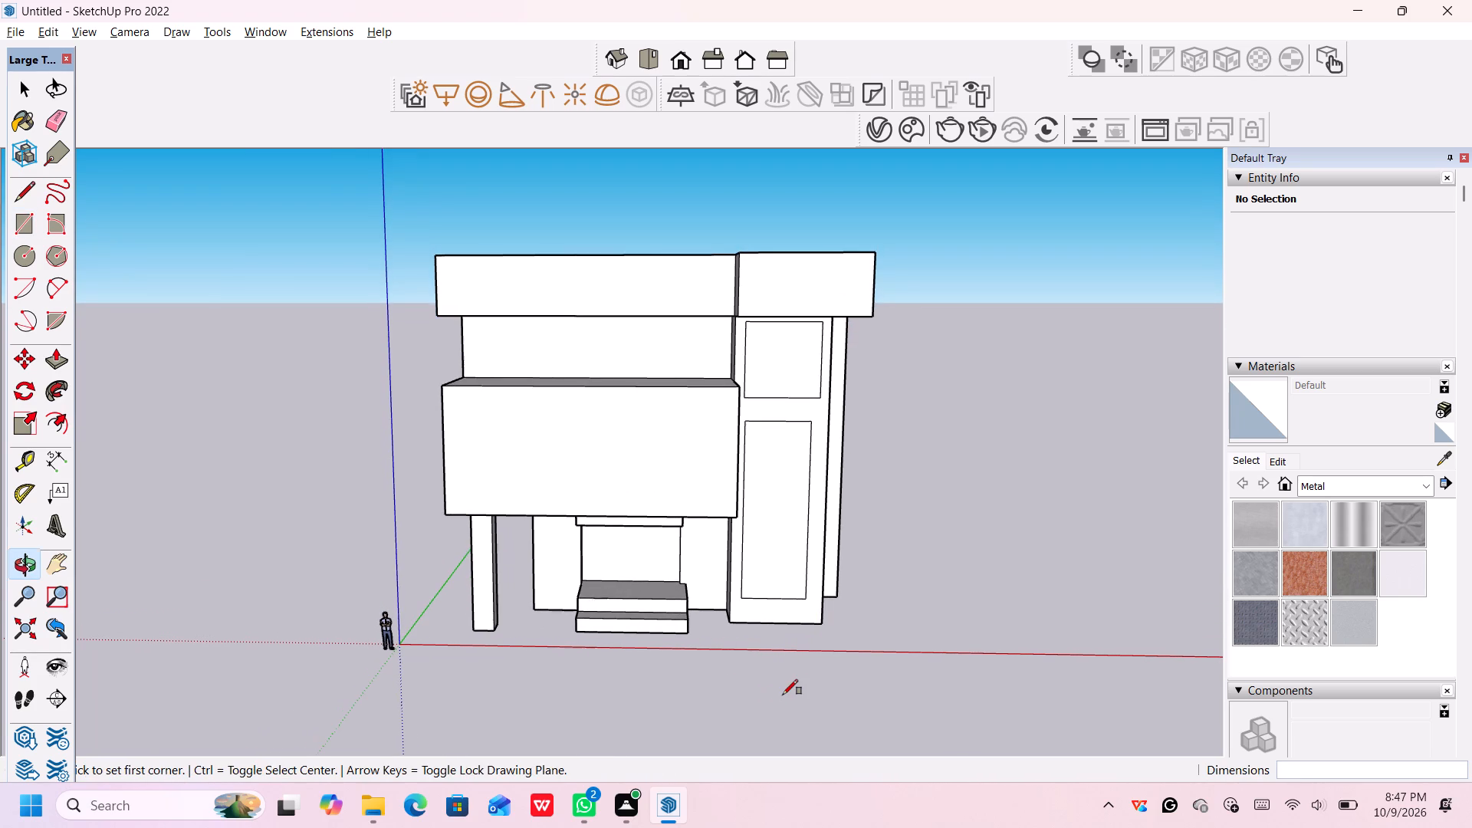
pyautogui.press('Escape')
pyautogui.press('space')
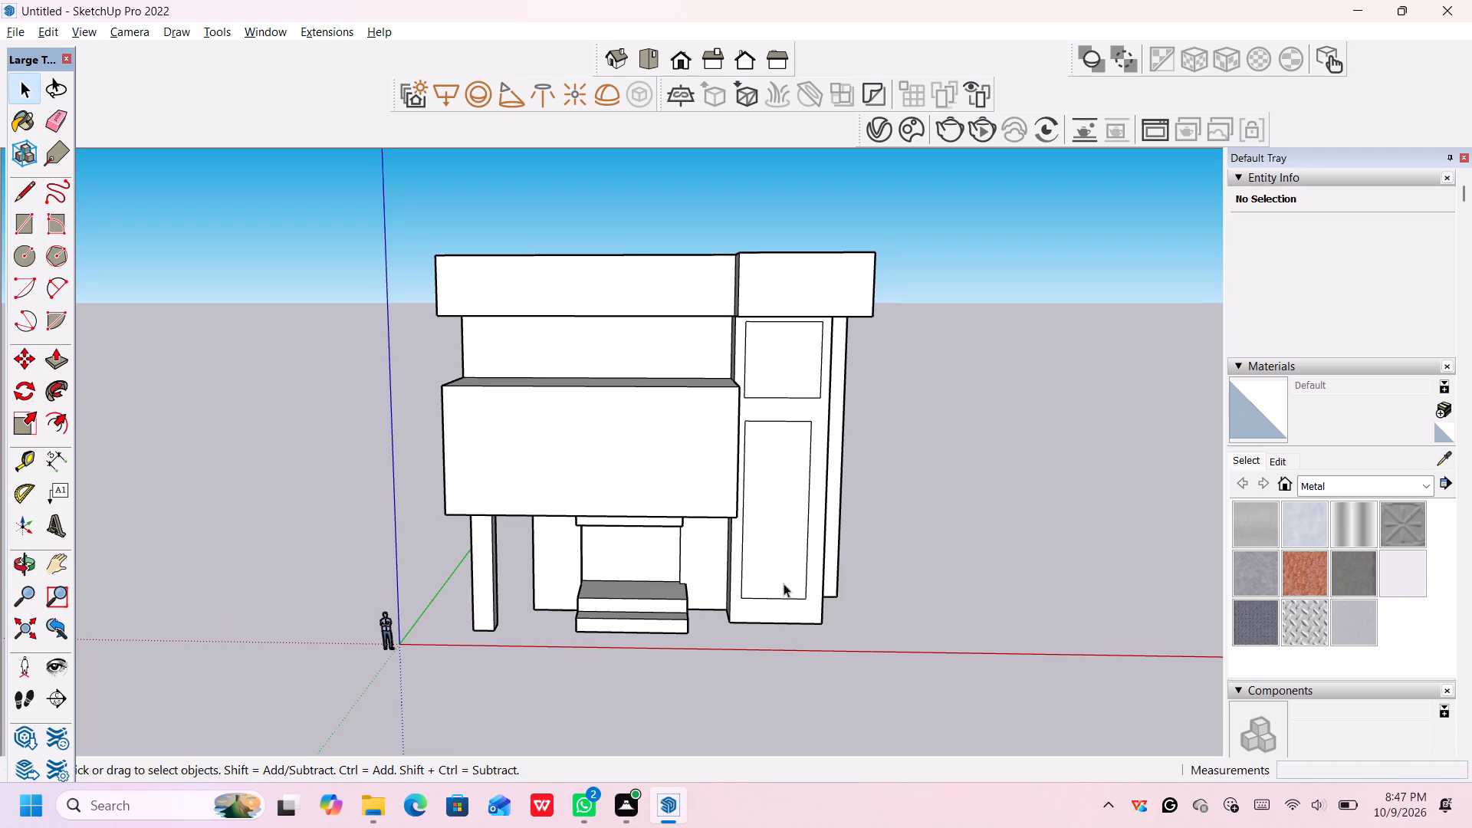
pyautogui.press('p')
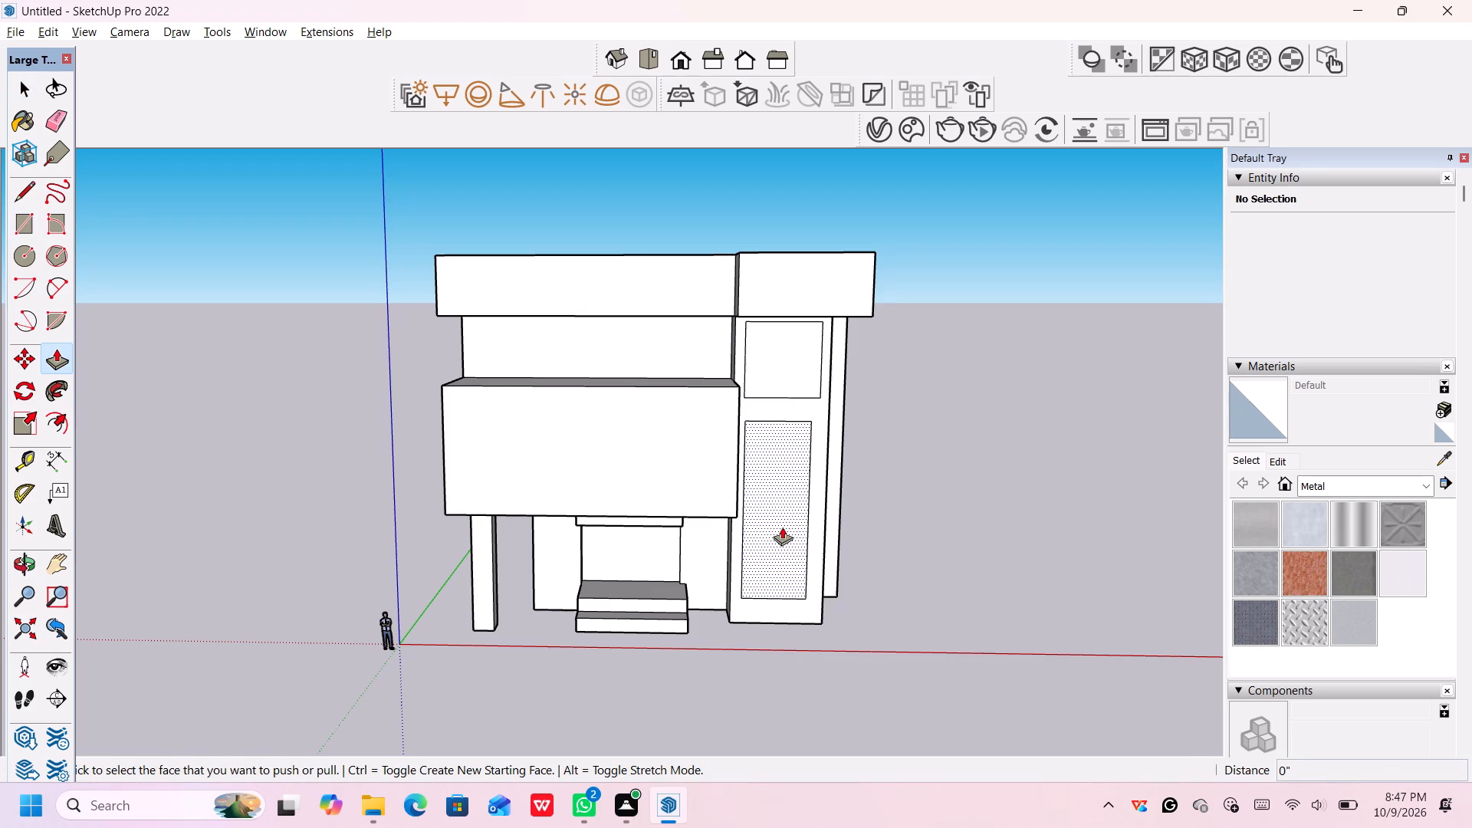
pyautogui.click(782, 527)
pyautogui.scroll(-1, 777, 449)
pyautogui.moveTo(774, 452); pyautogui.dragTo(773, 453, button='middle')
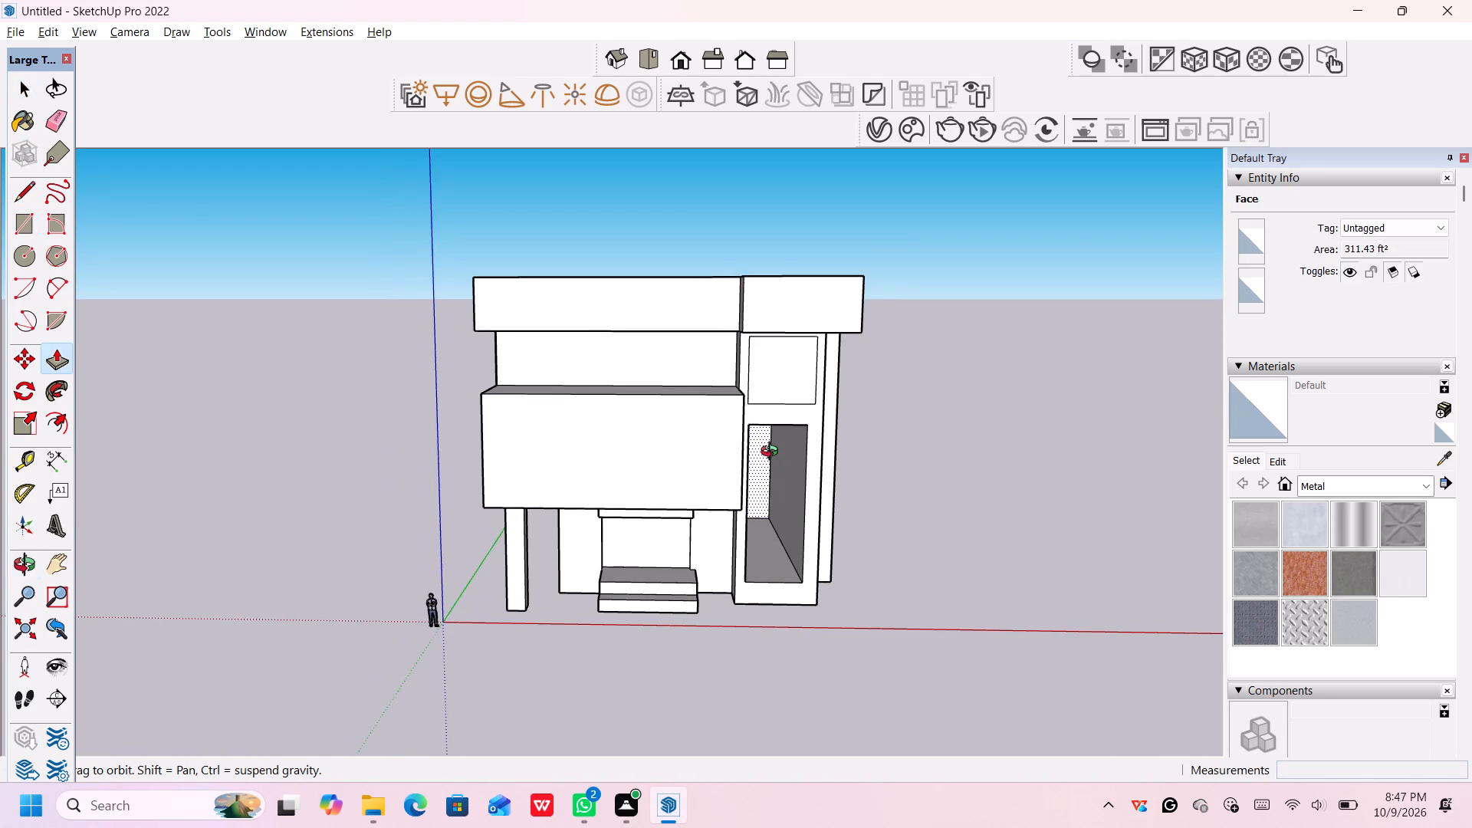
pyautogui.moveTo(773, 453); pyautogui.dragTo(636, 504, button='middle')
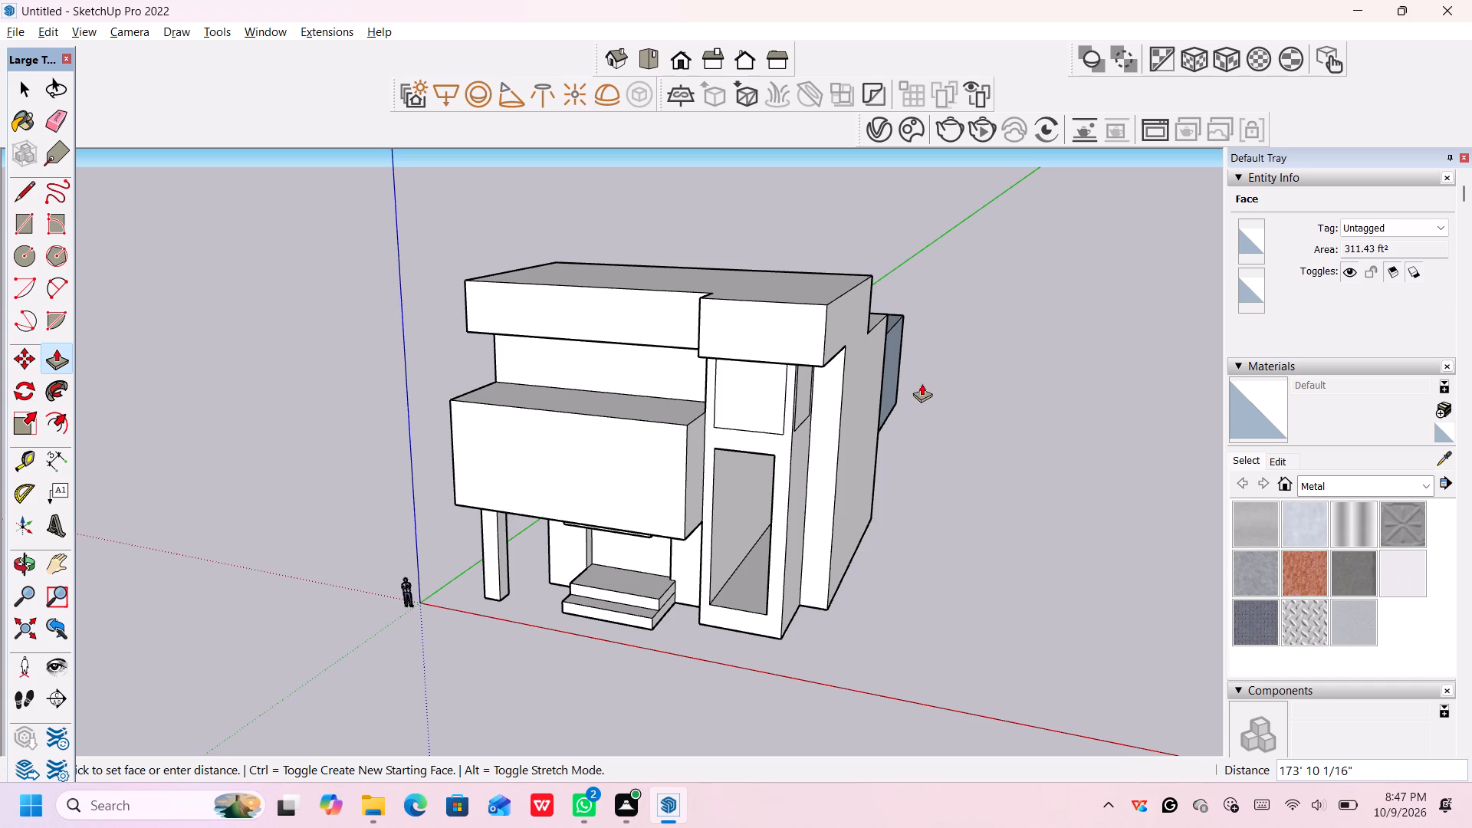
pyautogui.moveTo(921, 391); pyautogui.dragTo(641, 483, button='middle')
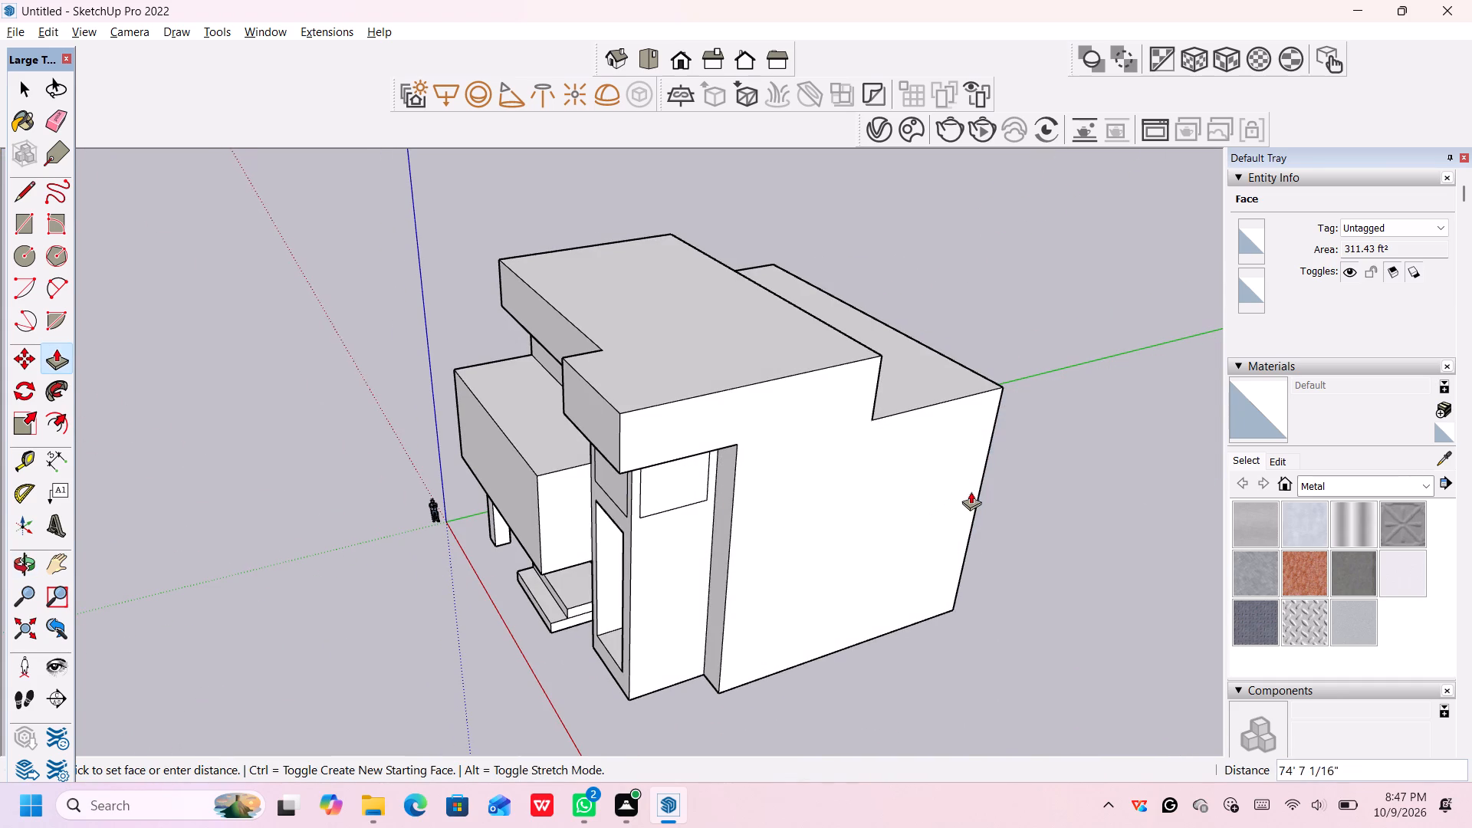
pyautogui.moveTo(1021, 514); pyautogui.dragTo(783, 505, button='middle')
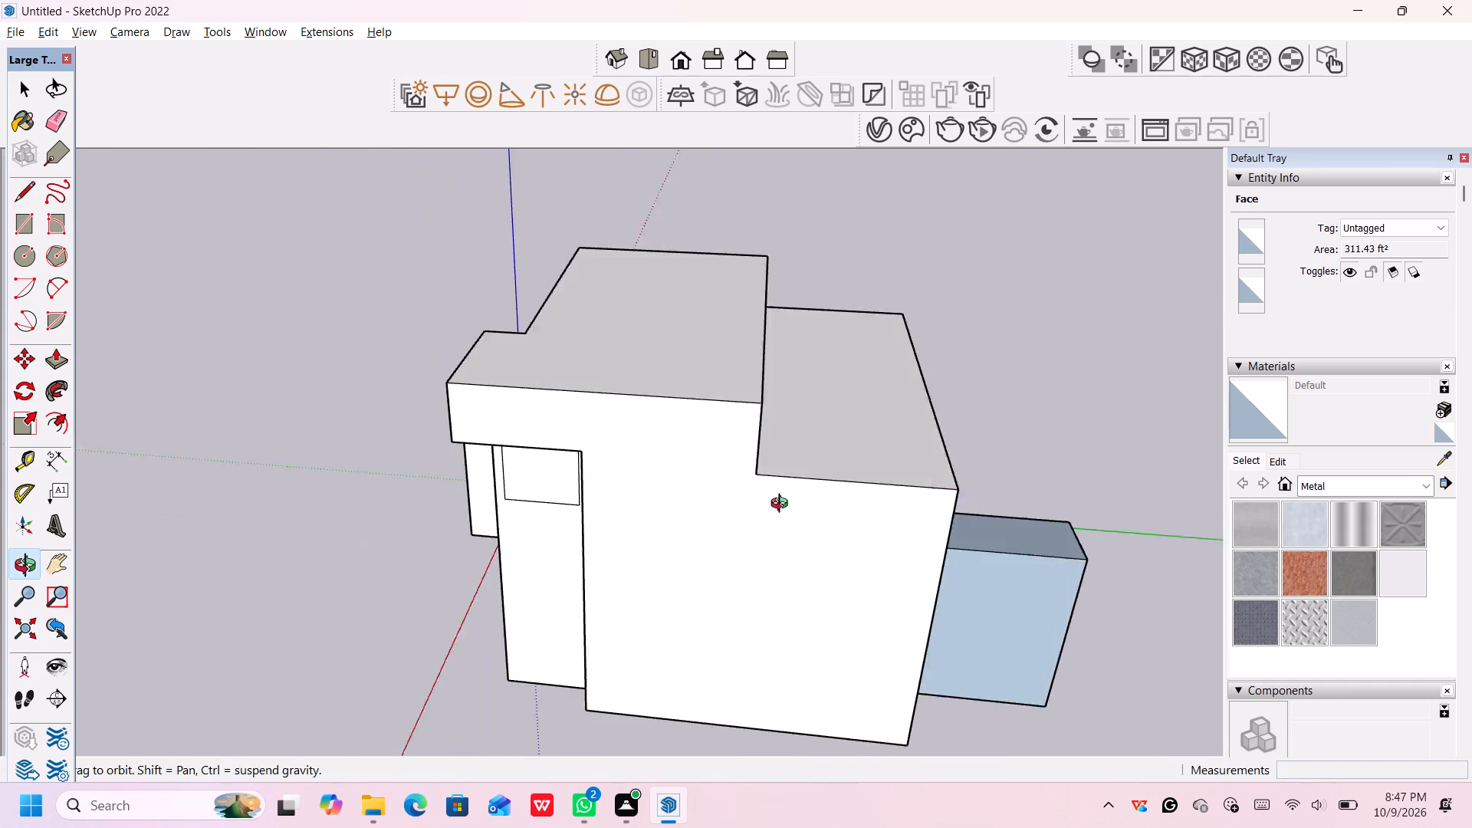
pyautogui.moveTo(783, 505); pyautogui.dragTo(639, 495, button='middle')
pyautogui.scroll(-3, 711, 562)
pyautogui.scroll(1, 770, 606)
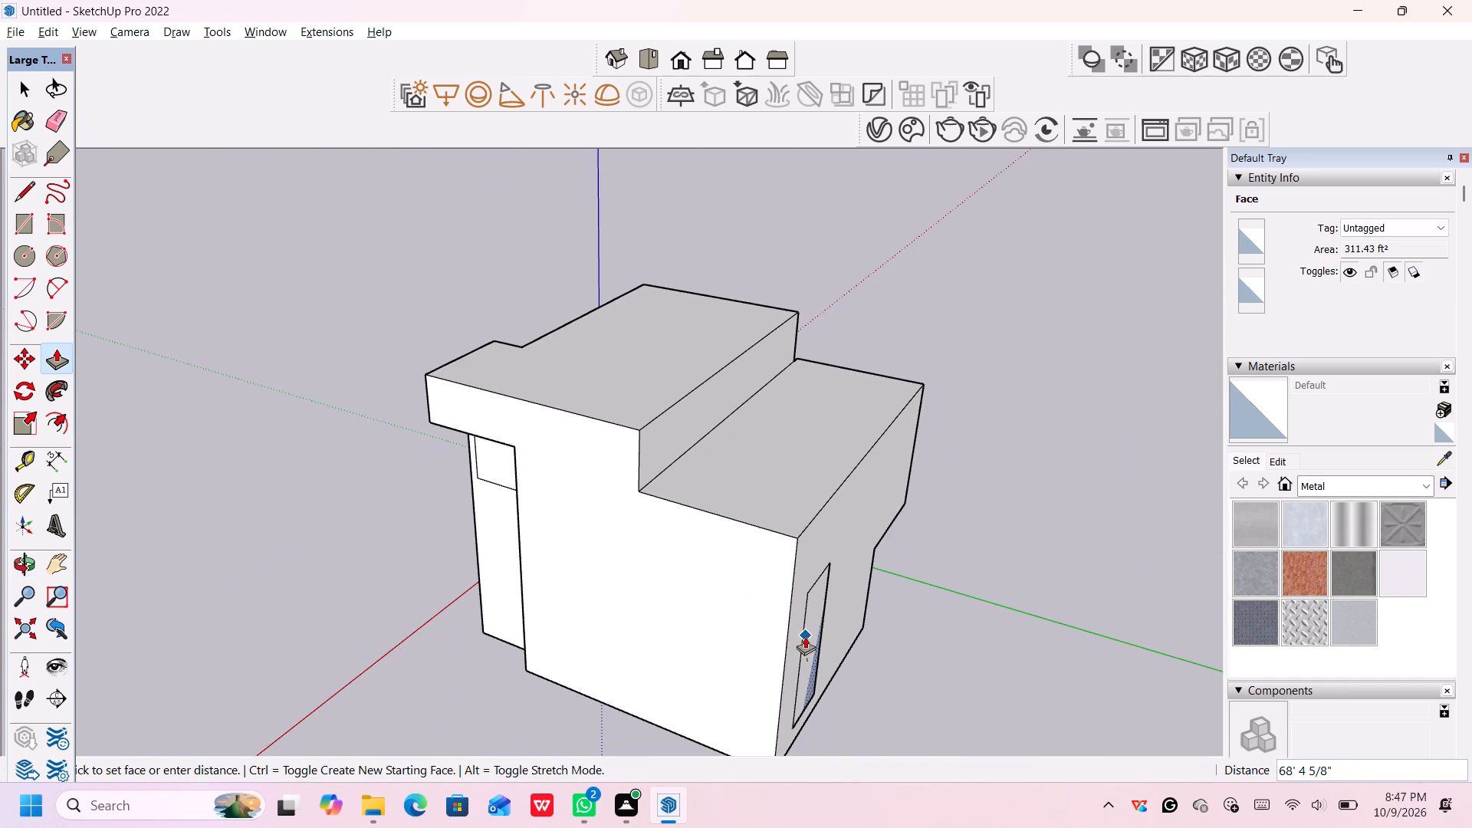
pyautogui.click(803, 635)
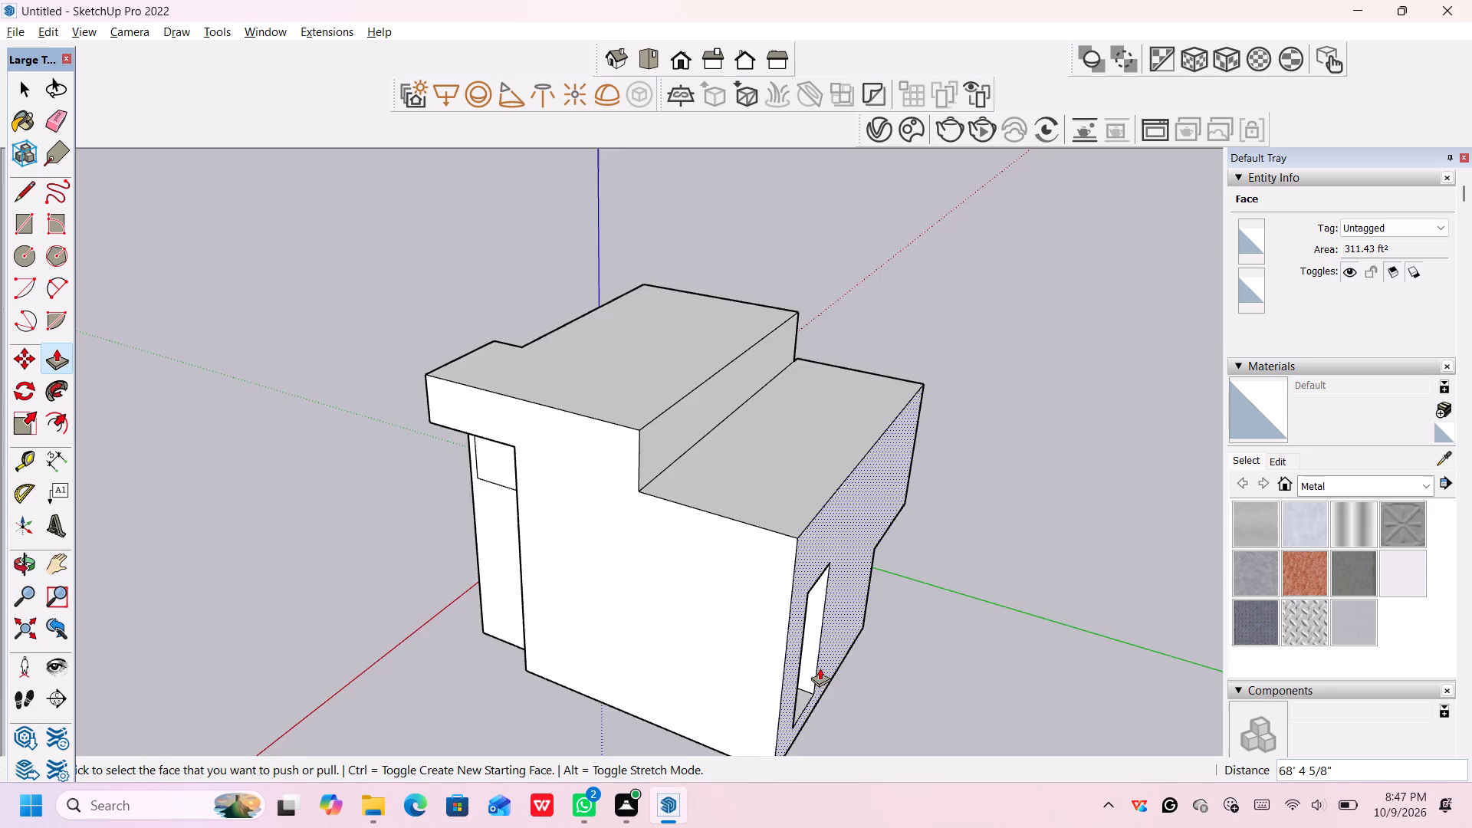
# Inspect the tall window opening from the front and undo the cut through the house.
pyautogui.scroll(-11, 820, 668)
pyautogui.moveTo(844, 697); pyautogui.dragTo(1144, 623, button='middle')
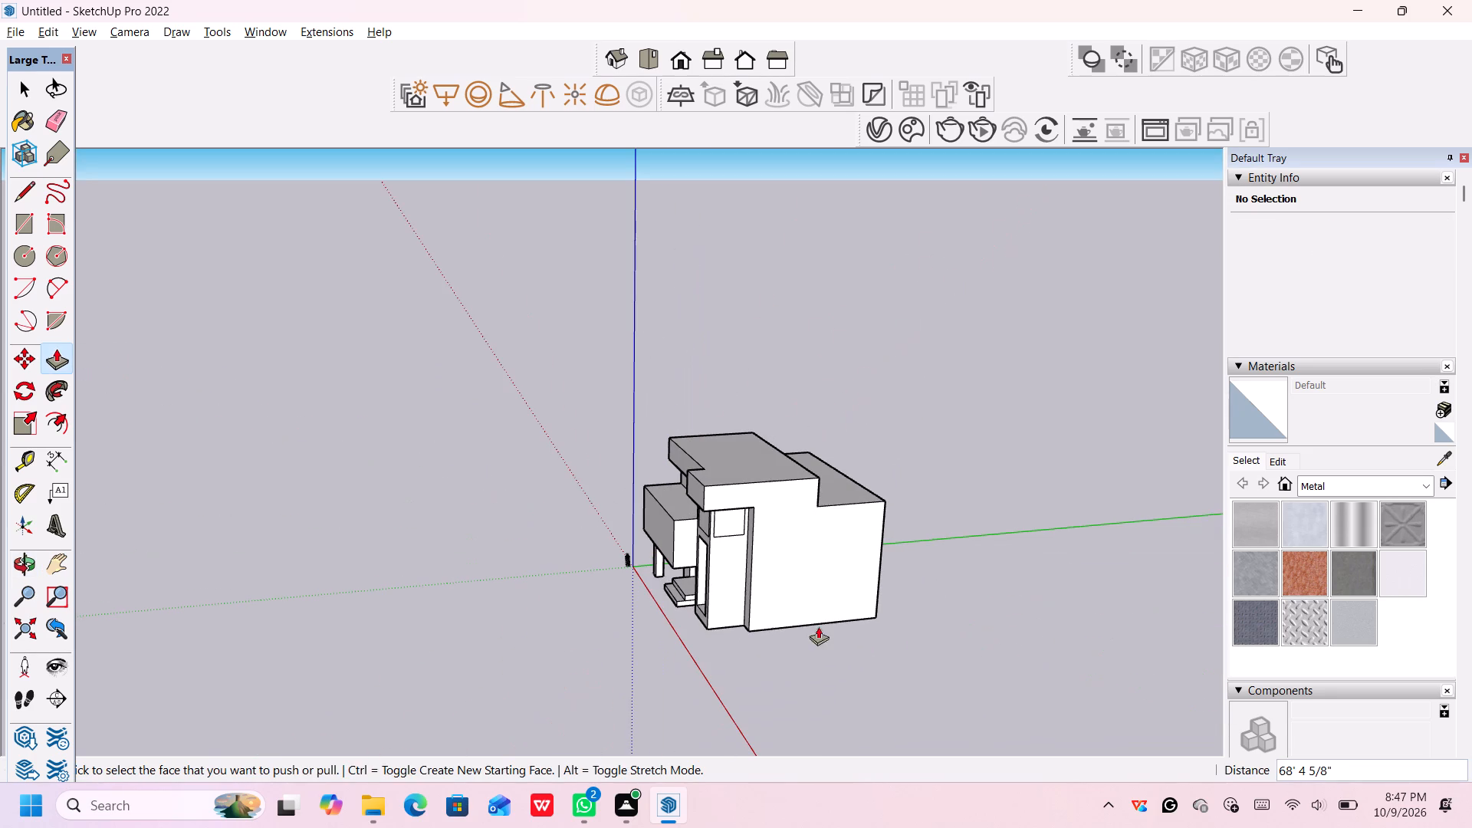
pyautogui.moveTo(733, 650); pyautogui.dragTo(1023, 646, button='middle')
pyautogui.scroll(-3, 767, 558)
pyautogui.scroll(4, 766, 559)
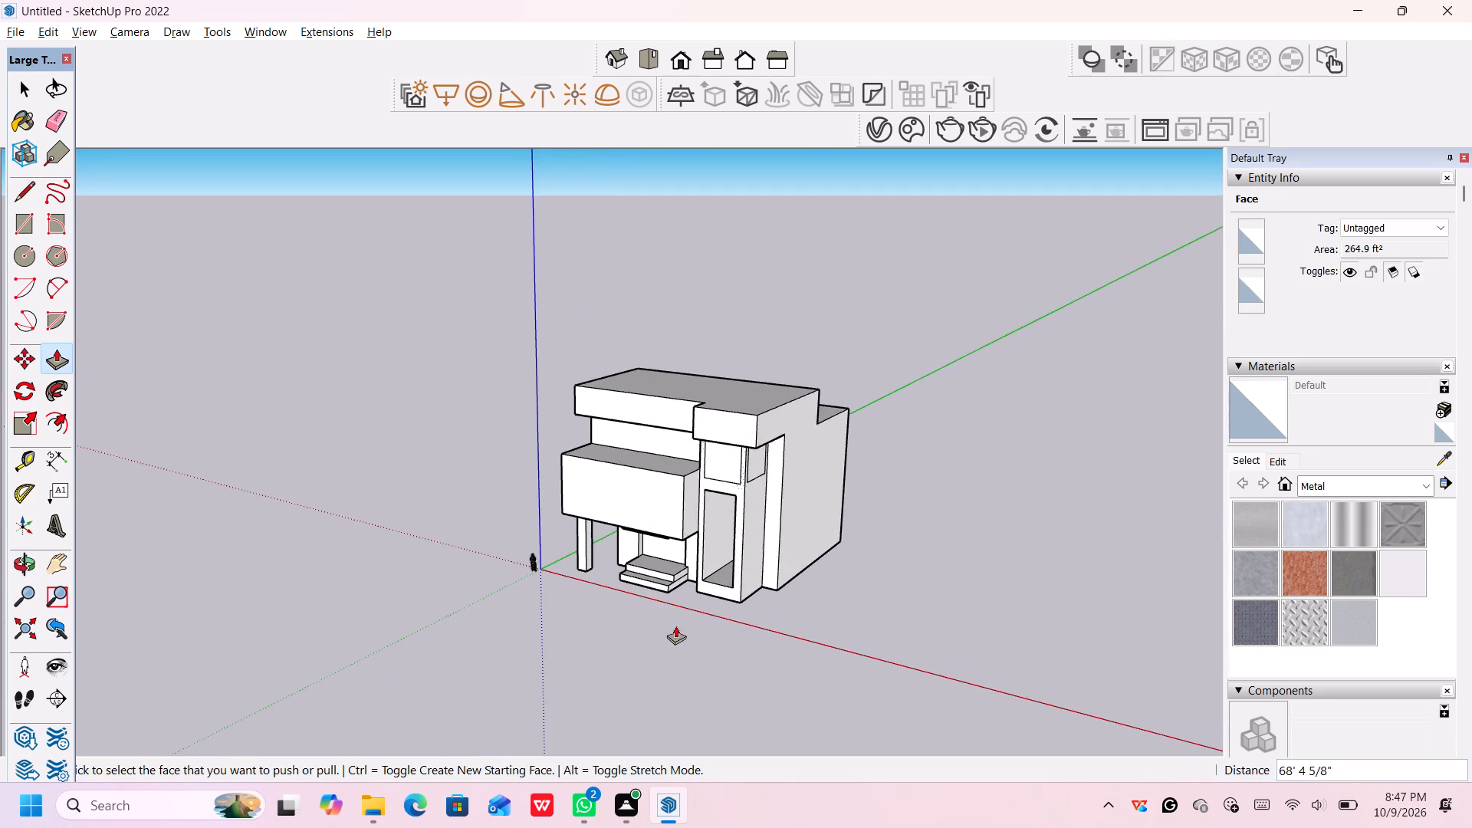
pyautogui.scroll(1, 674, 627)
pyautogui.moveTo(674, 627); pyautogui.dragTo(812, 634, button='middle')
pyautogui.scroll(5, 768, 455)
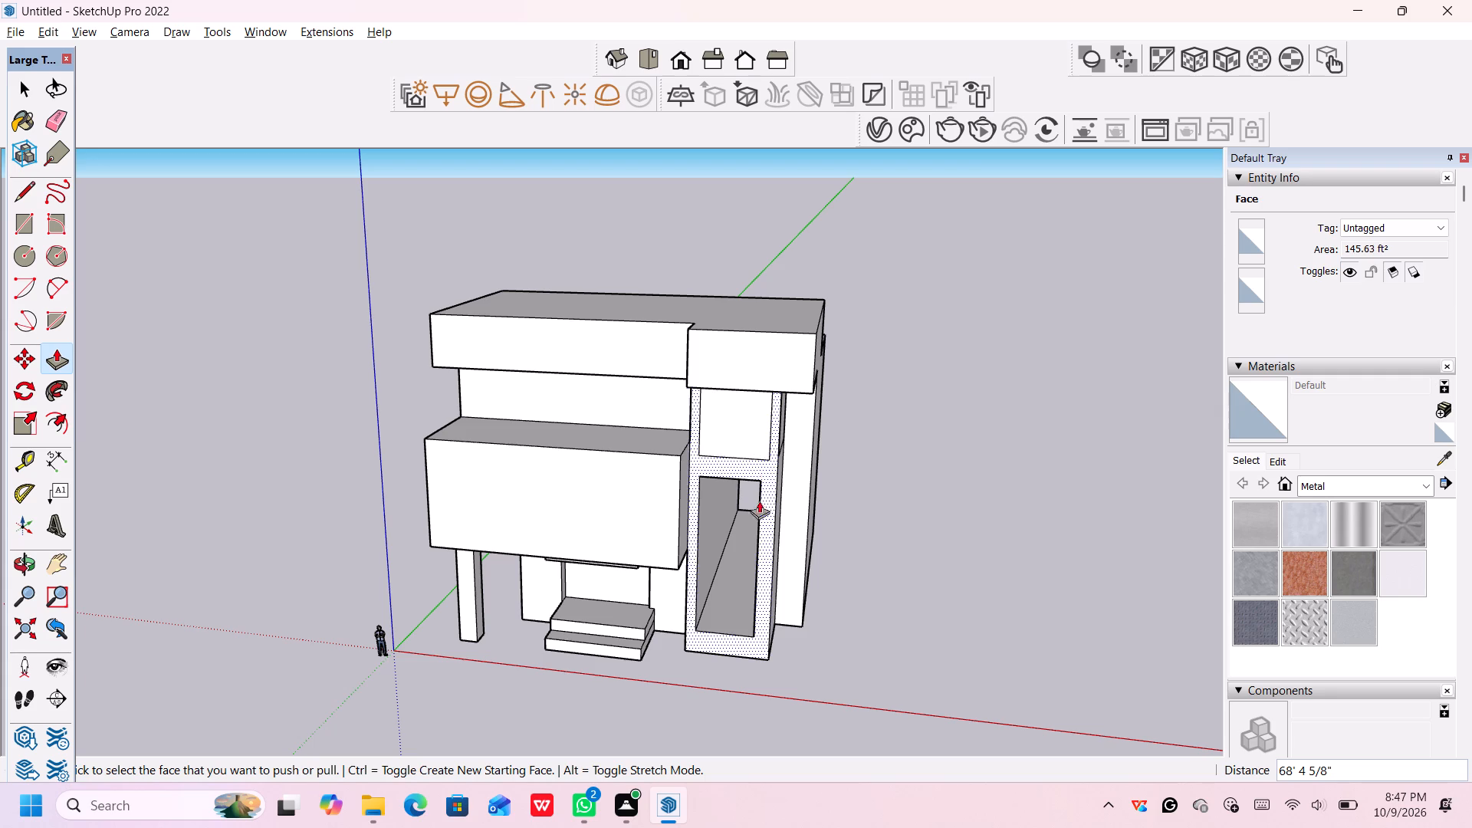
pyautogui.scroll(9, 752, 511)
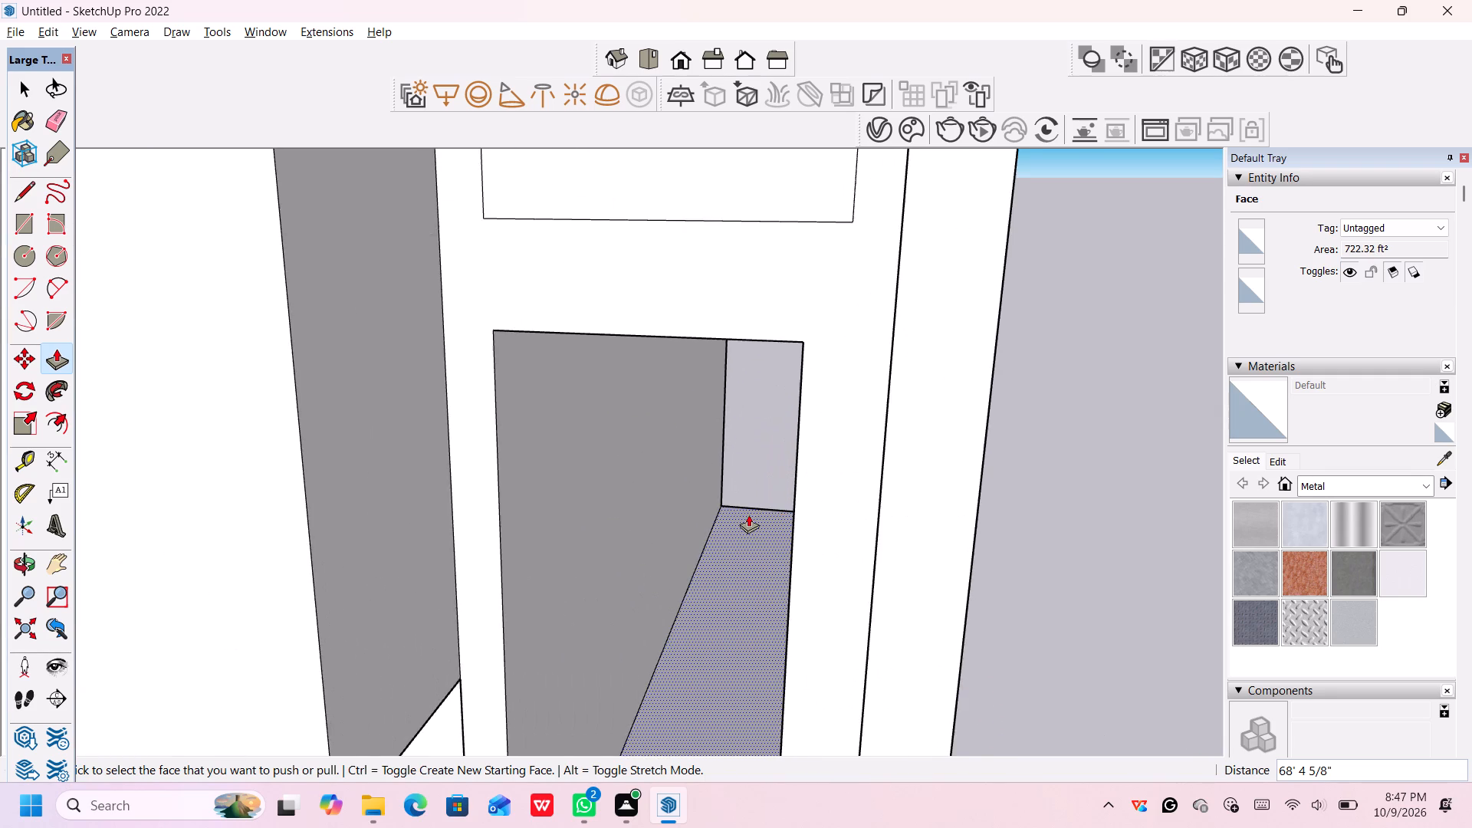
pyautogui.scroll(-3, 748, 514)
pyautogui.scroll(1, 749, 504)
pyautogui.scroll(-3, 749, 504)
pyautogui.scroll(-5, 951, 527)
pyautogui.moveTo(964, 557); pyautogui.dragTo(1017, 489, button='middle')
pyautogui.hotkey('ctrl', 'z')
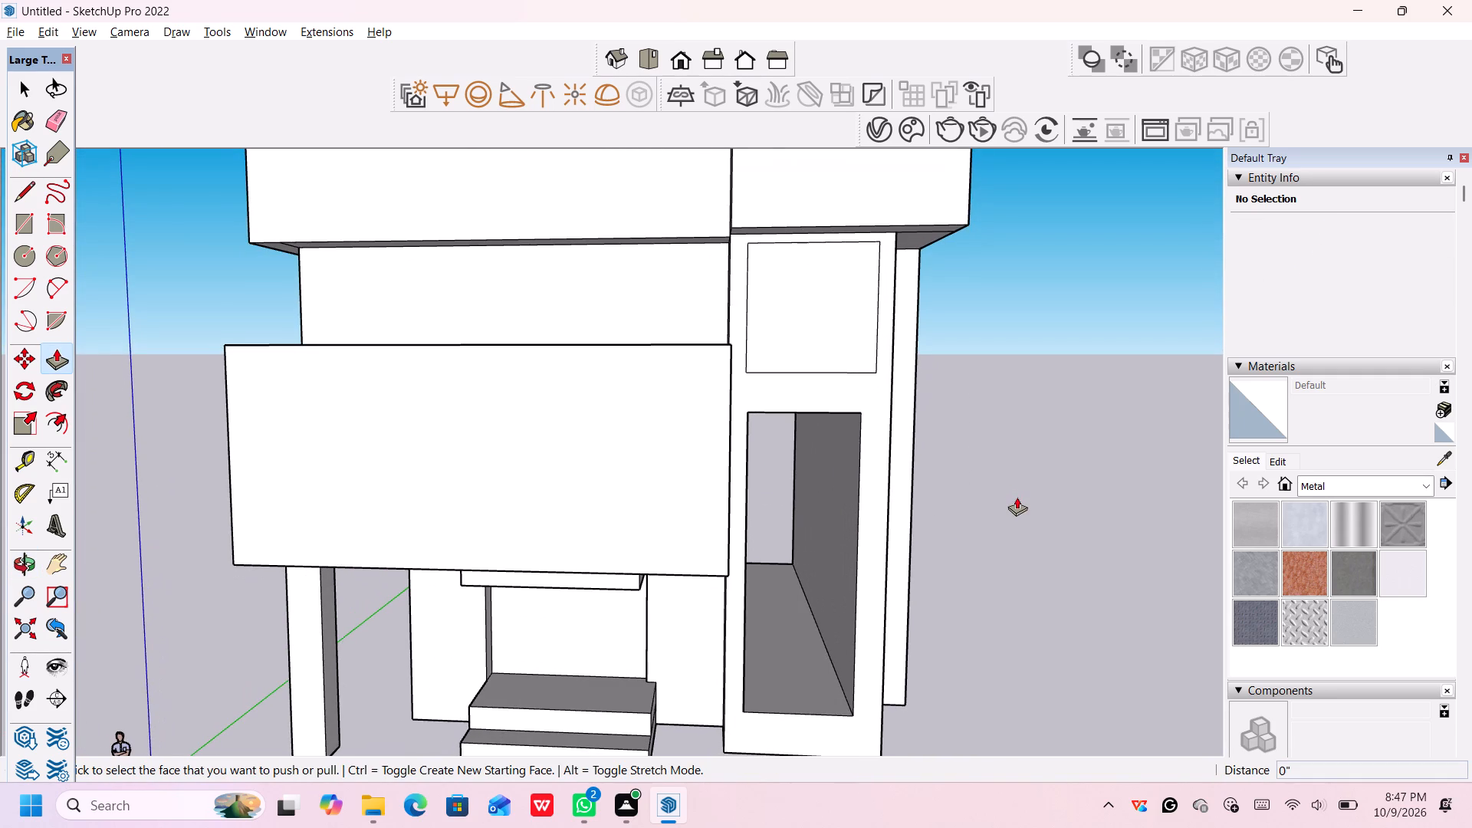
# Recess the tall lower window face on the tower's front about 14' 8" into the house with Push/Pull.
pyautogui.click(828, 549)
pyautogui.moveTo(817, 516); pyautogui.dragTo(814, 516, button='middle')
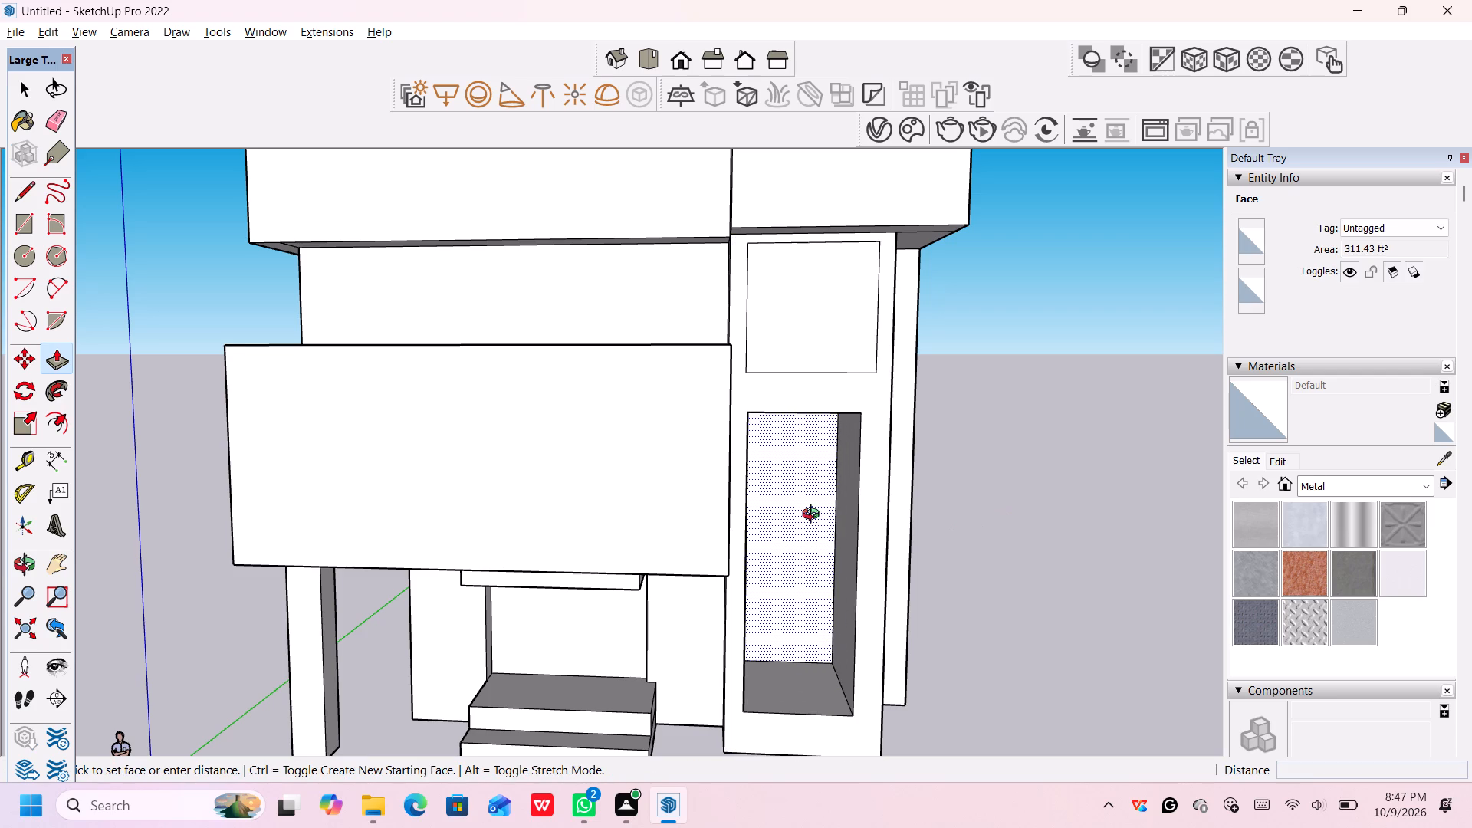
pyautogui.moveTo(814, 516); pyautogui.dragTo(780, 531, button='middle')
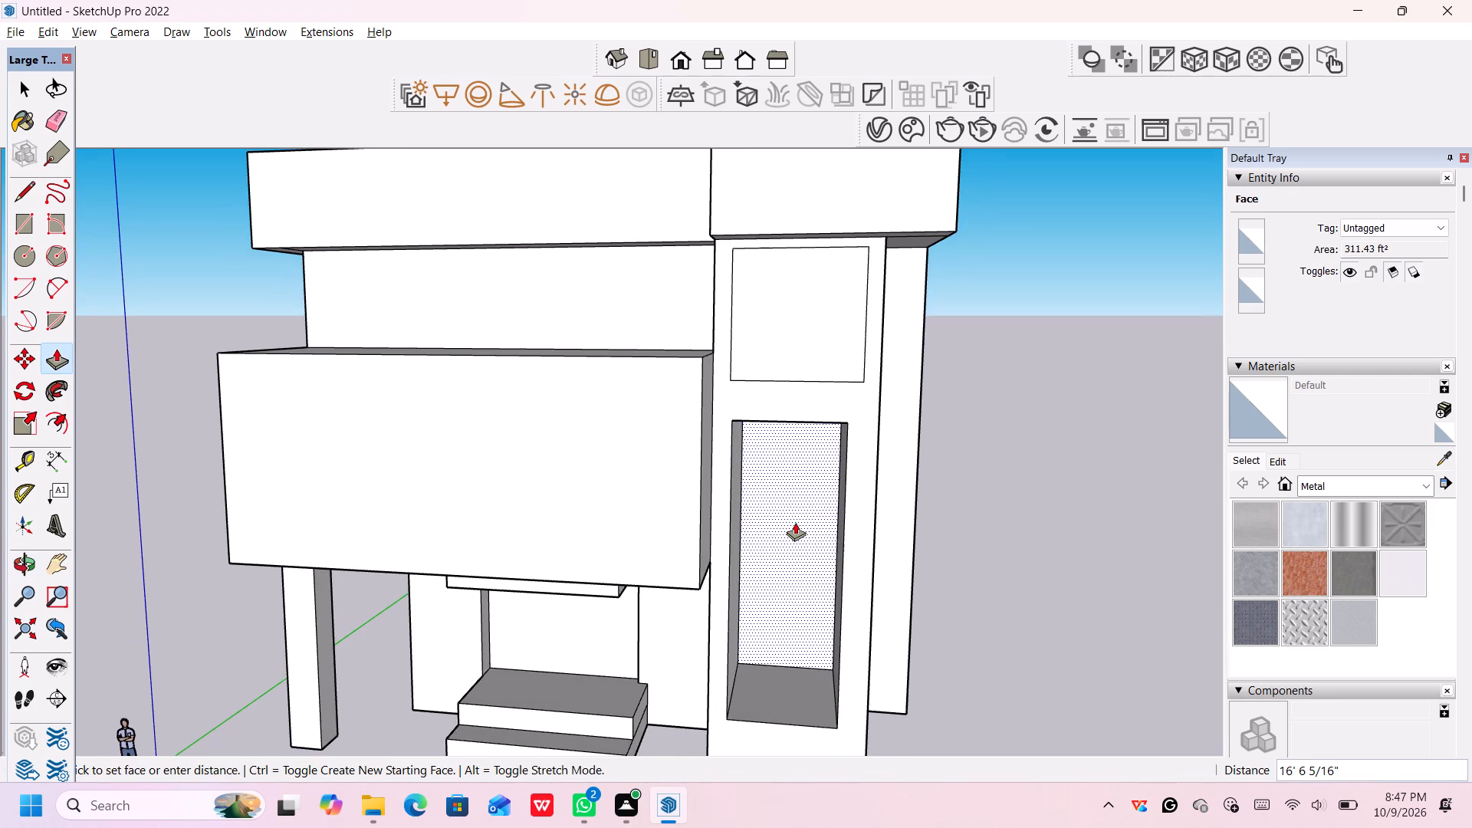
pyautogui.scroll(-4, 807, 507)
pyautogui.moveTo(805, 506); pyautogui.dragTo(797, 517, button='middle')
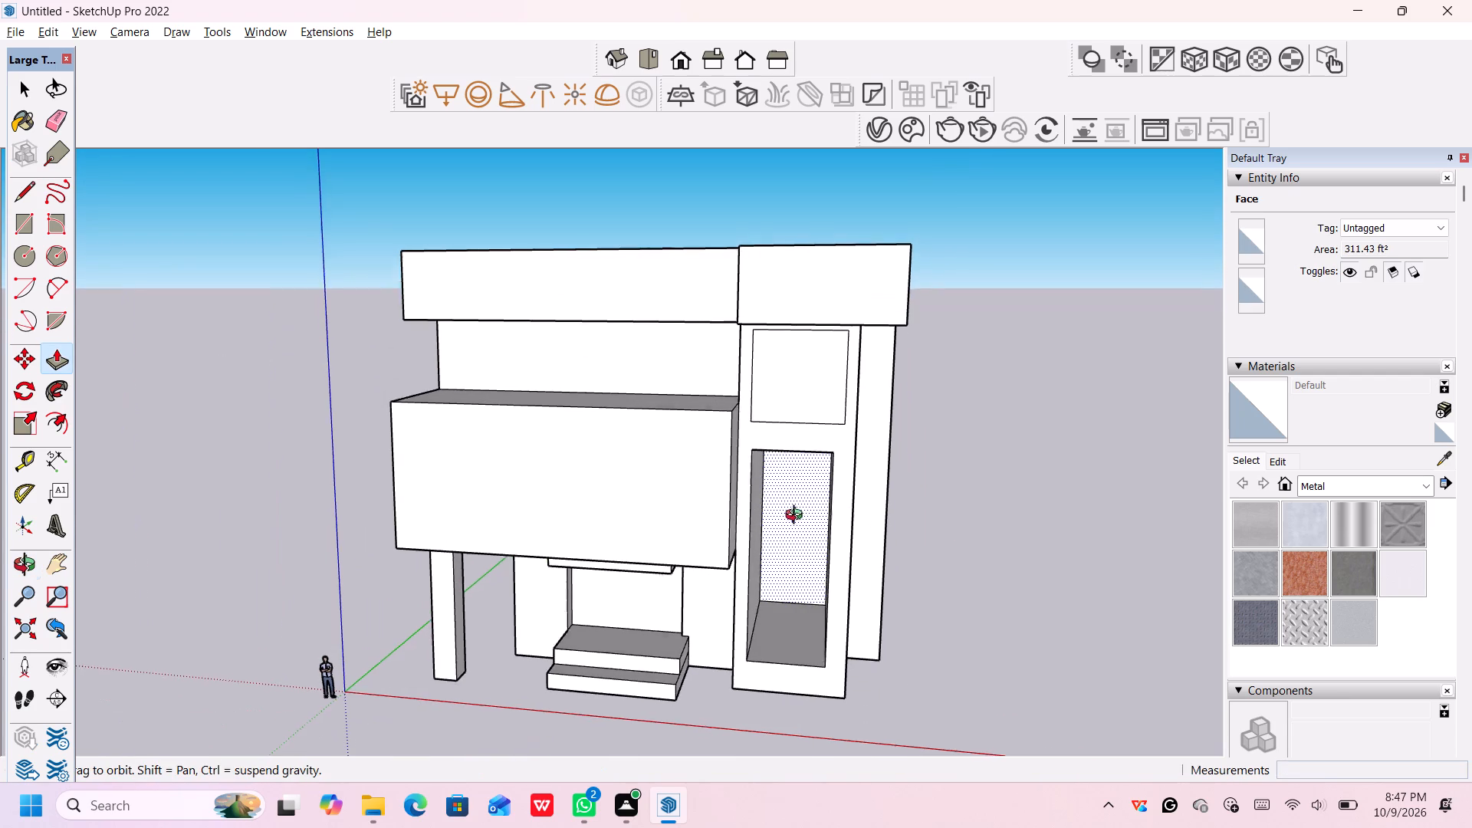
pyautogui.moveTo(797, 517); pyautogui.dragTo(793, 522, button='middle')
pyautogui.click(795, 521)
# Recess the square upper window face on the tower's front about 31' 6" into the house.
pyautogui.scroll(-5, 803, 506)
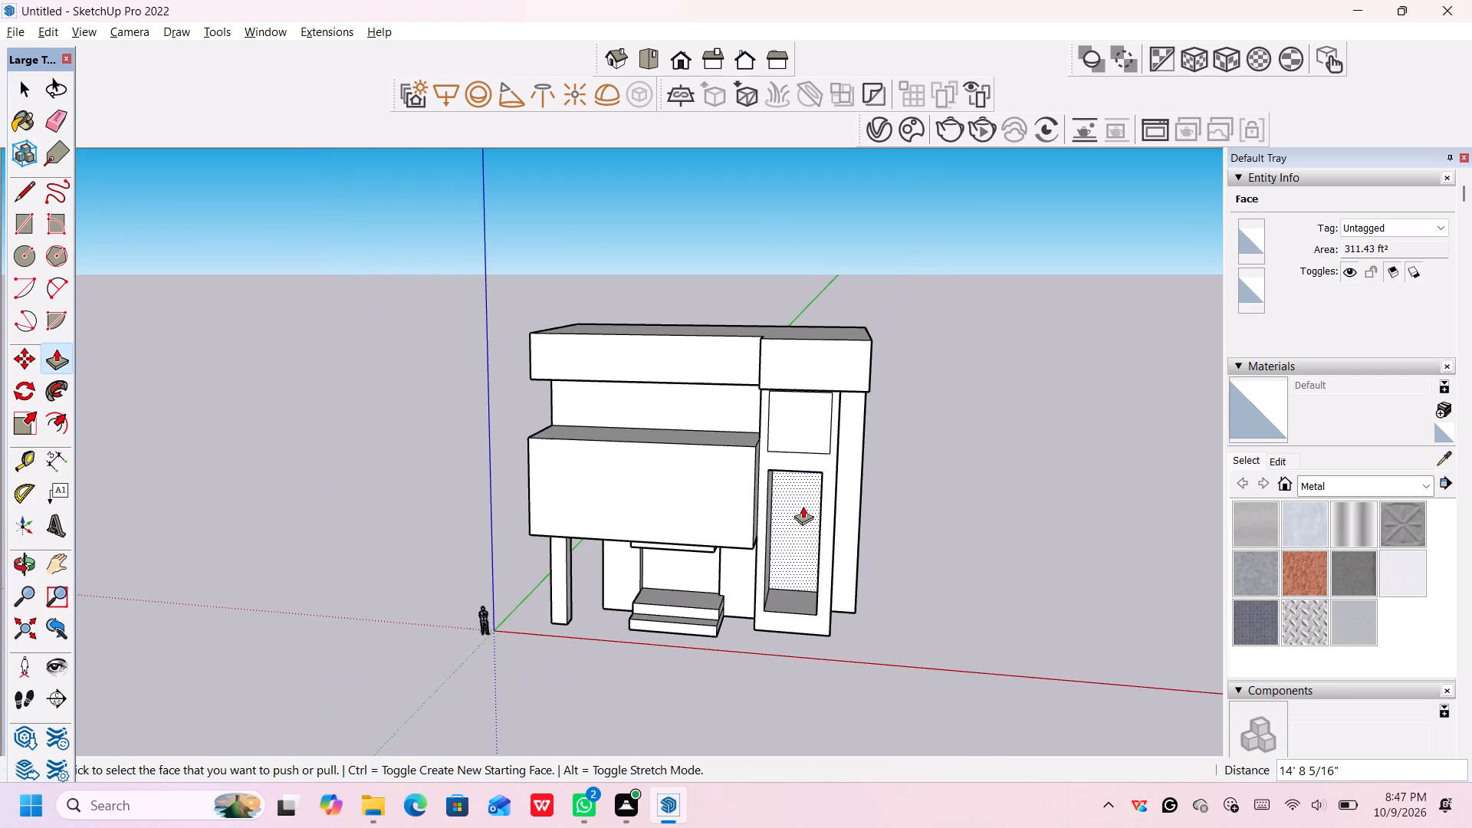
pyautogui.moveTo(803, 506); pyautogui.dragTo(830, 509, button='middle')
pyautogui.scroll(-1, 807, 511)
pyautogui.click(809, 435)
pyautogui.scroll(3, 807, 435)
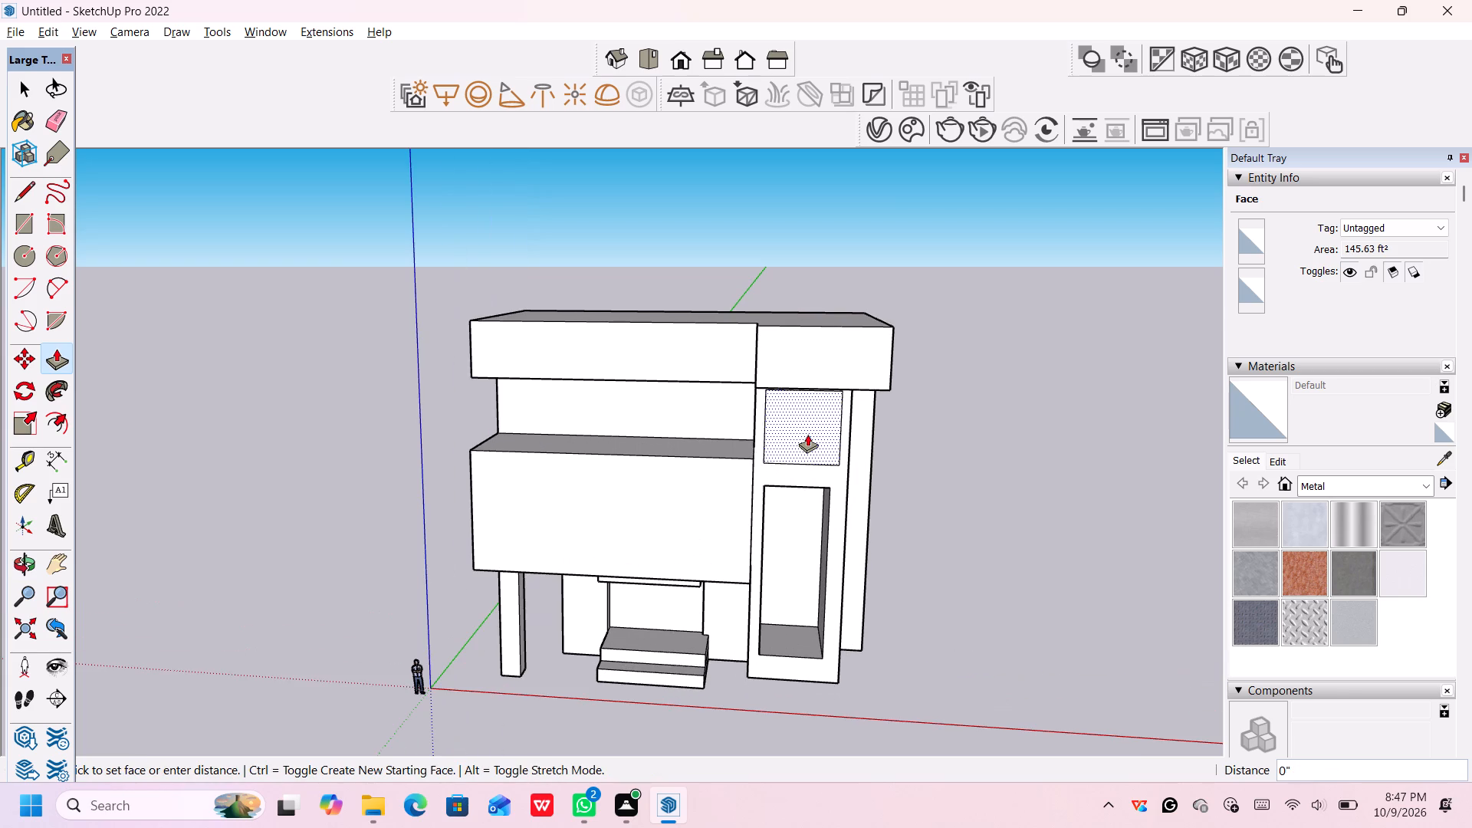
pyautogui.scroll(4, 805, 422)
pyautogui.scroll(-4, 805, 422)
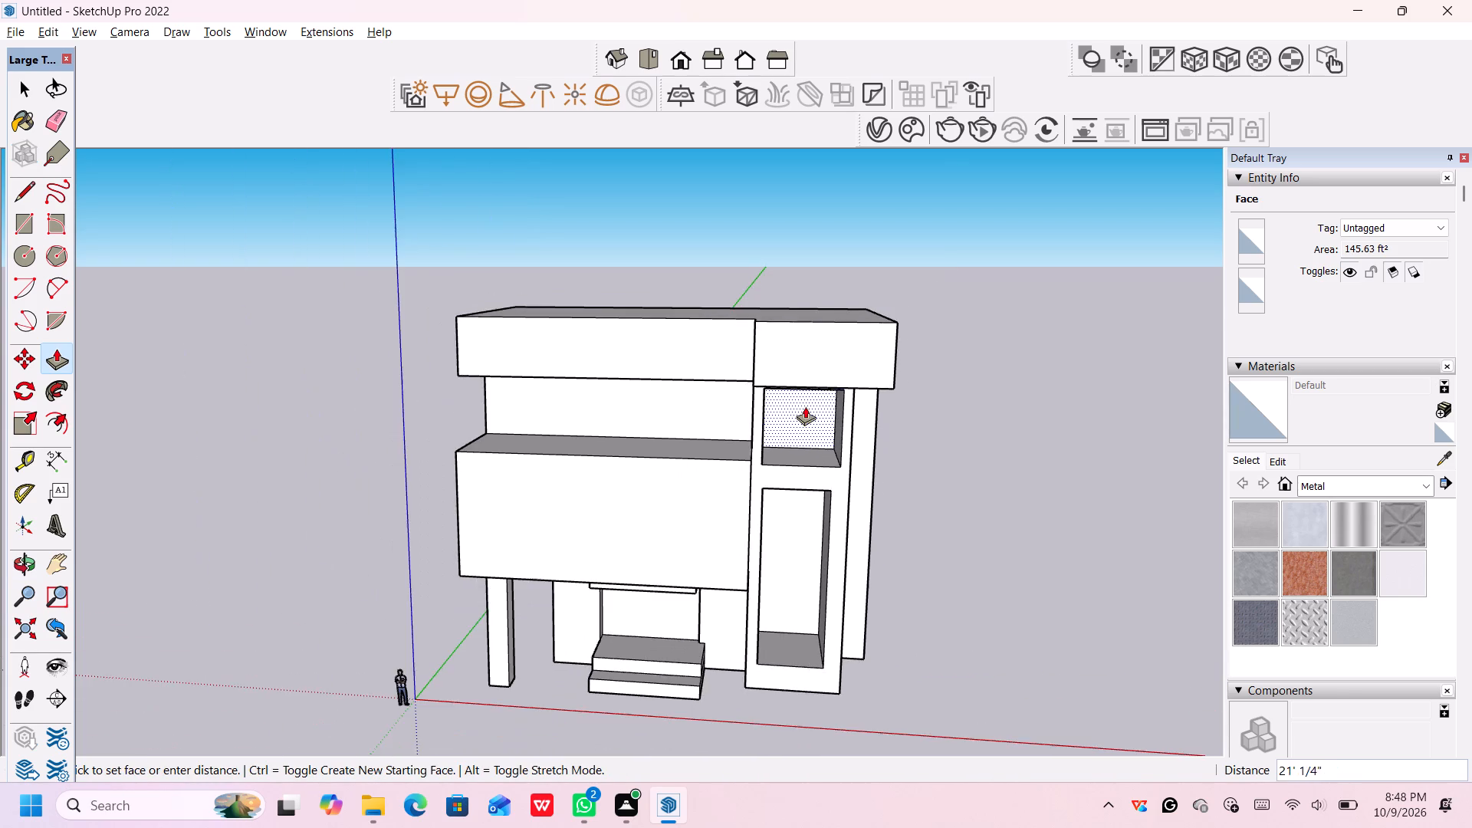
pyautogui.scroll(-2, 806, 404)
pyautogui.middleClick(805, 405)
pyautogui.scroll(13, 805, 408)
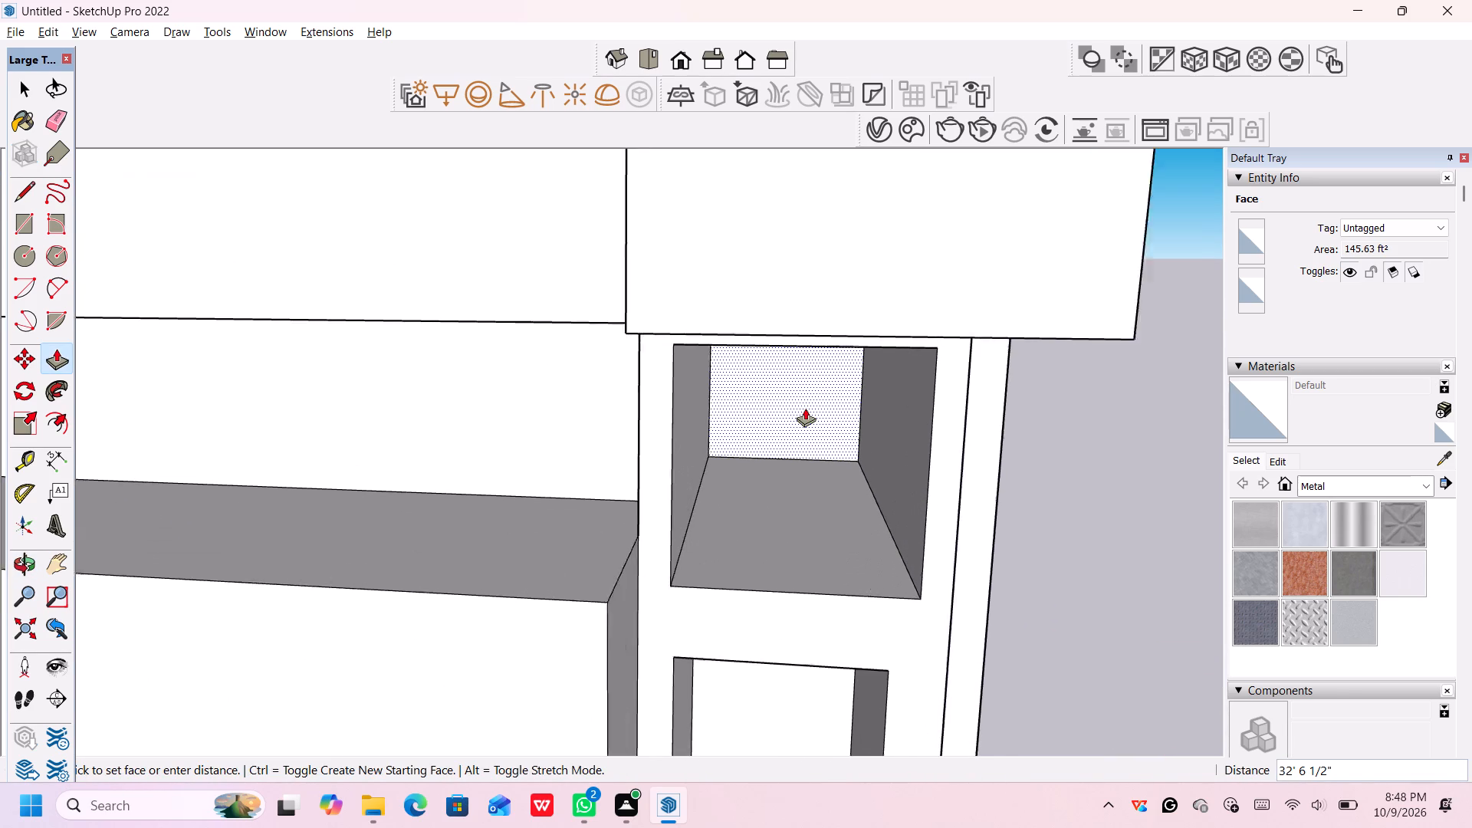
pyautogui.scroll(1, 805, 408)
pyautogui.click(809, 398)
# Push the tower's upper side window face about 1' 5 9/16" inward to open it into the square front window recess.
pyautogui.scroll(-2, 1030, 552)
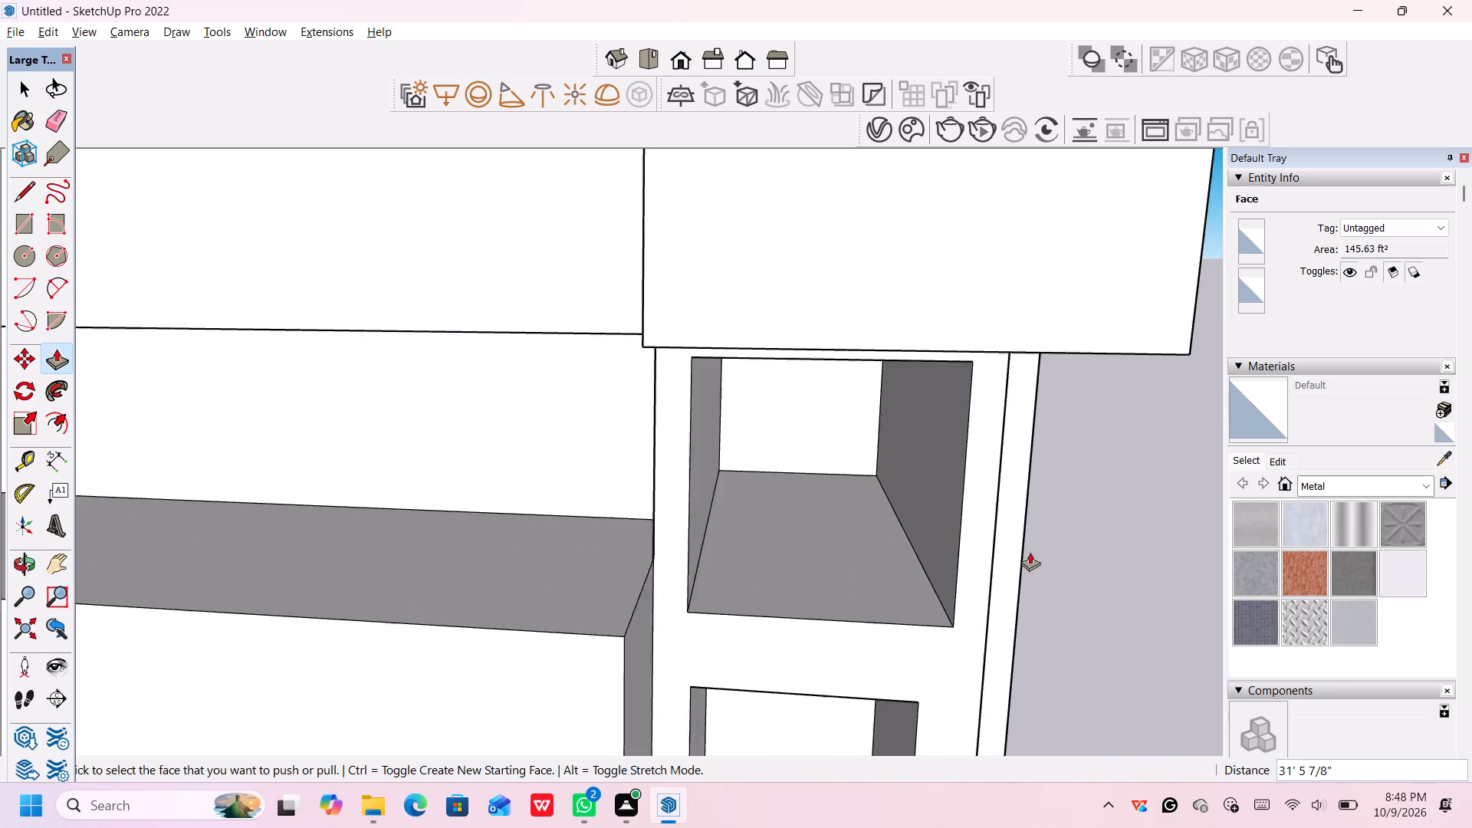
pyautogui.scroll(-3, 1030, 552)
pyautogui.moveTo(1060, 558); pyautogui.dragTo(777, 569, button='middle')
pyautogui.click(751, 574)
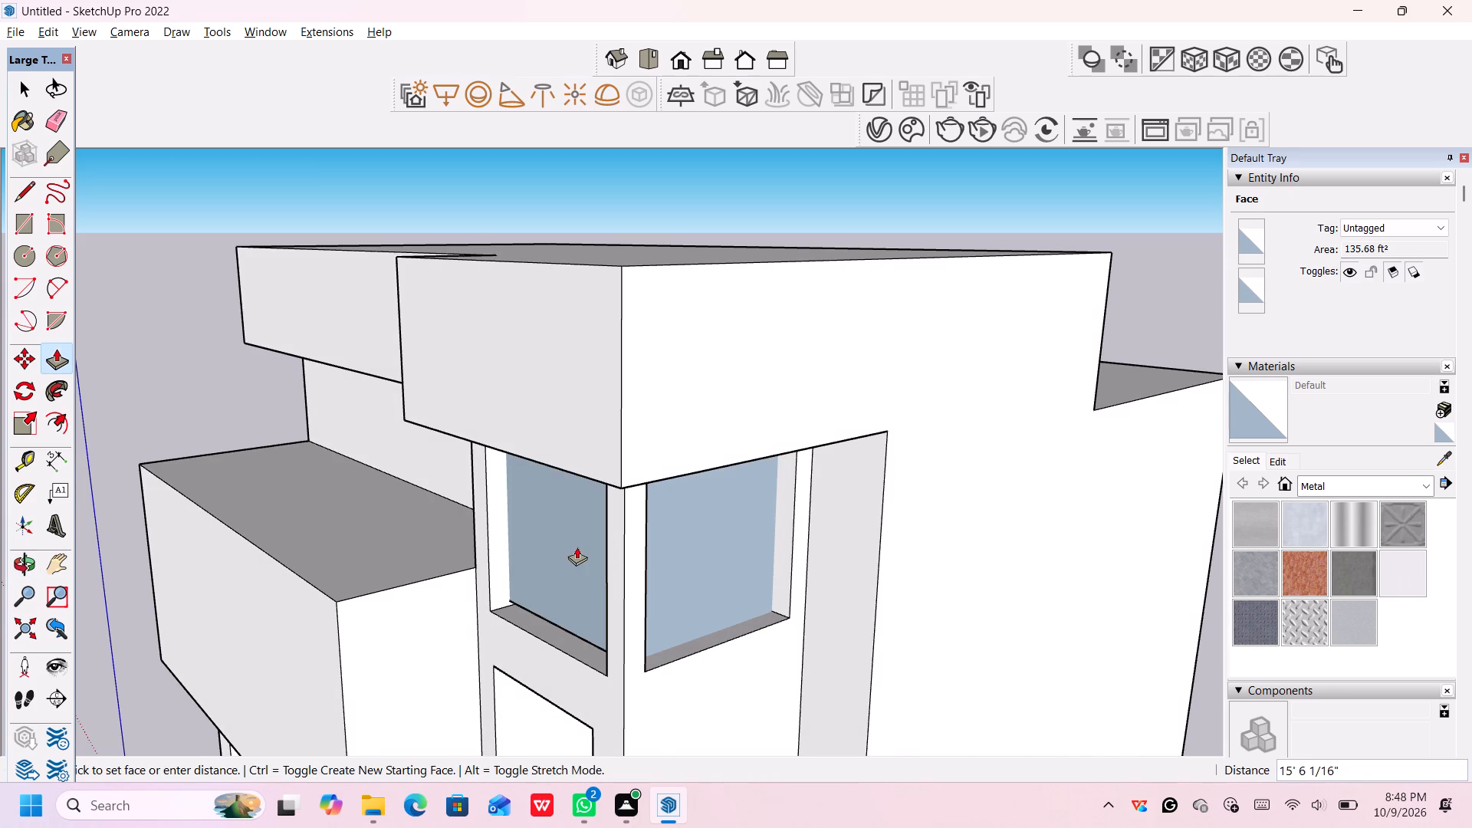
pyautogui.click(609, 576)
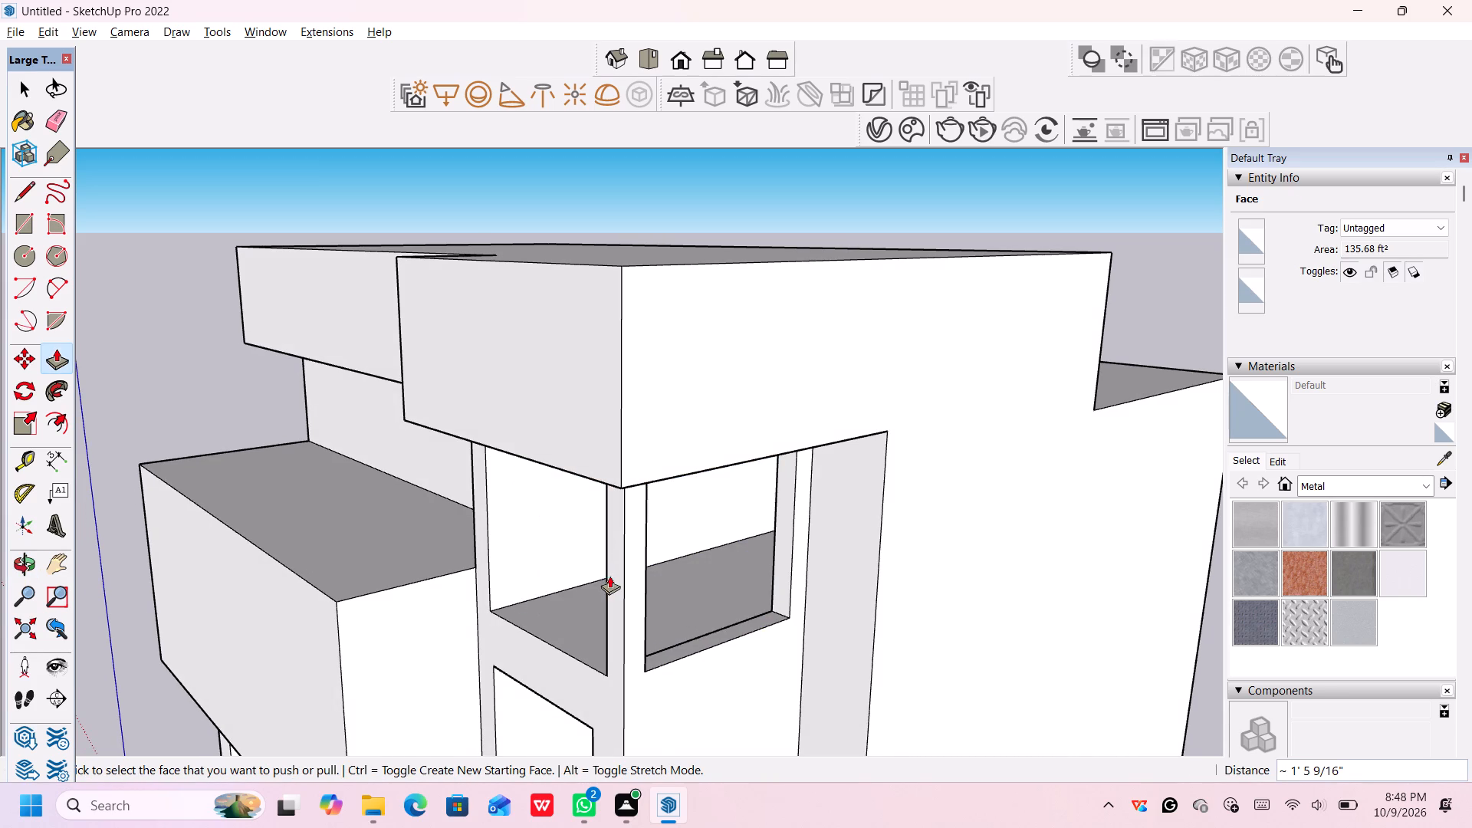
# Examine the tower's window openings and the overall front massing from several distances and angles.
pyautogui.scroll(-5, 637, 590)
pyautogui.moveTo(682, 630); pyautogui.dragTo(905, 654, button='middle')
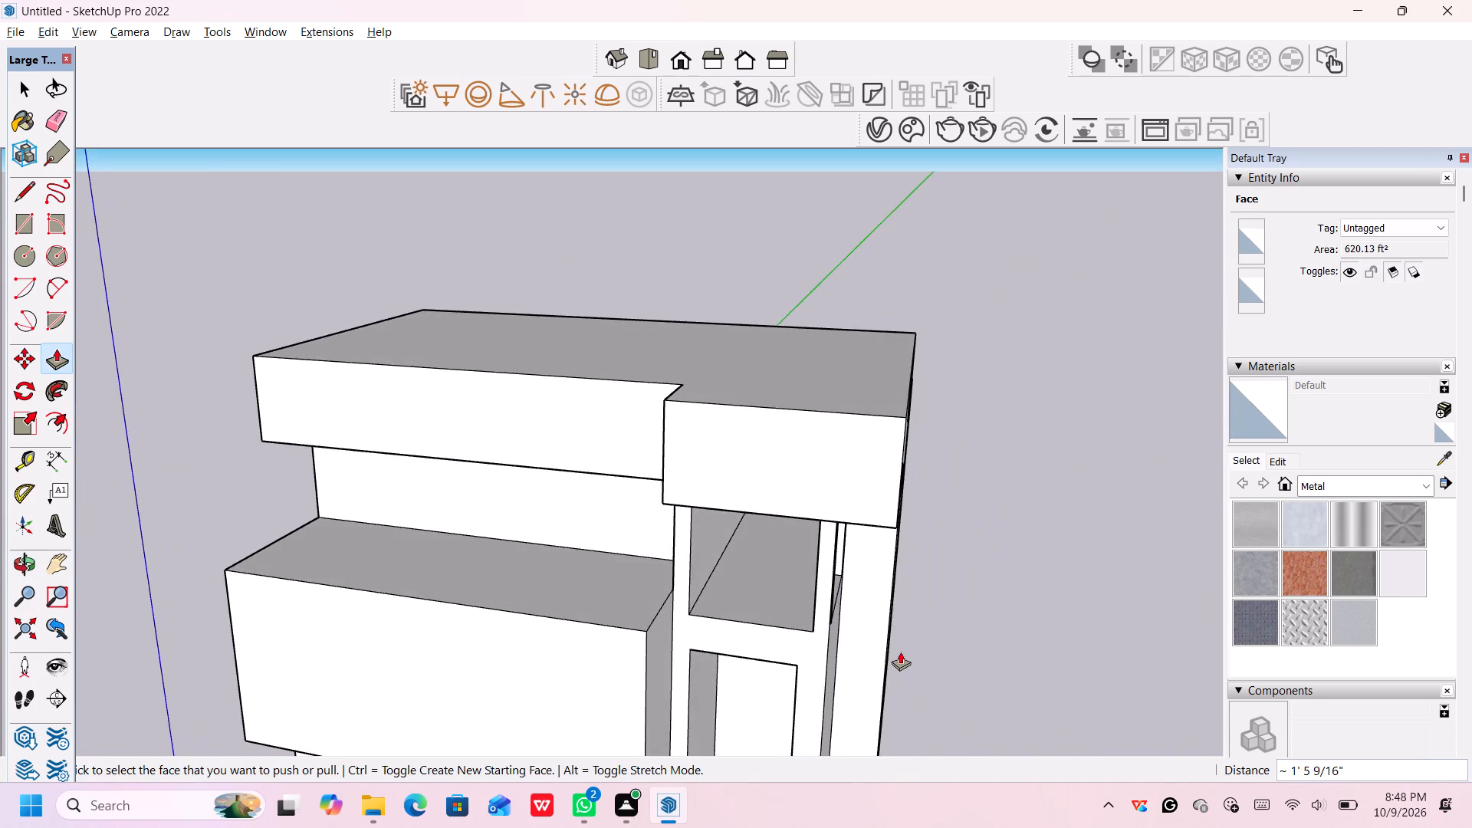
pyautogui.scroll(-4, 900, 652)
pyautogui.moveTo(978, 688); pyautogui.dragTo(963, 588, button='middle')
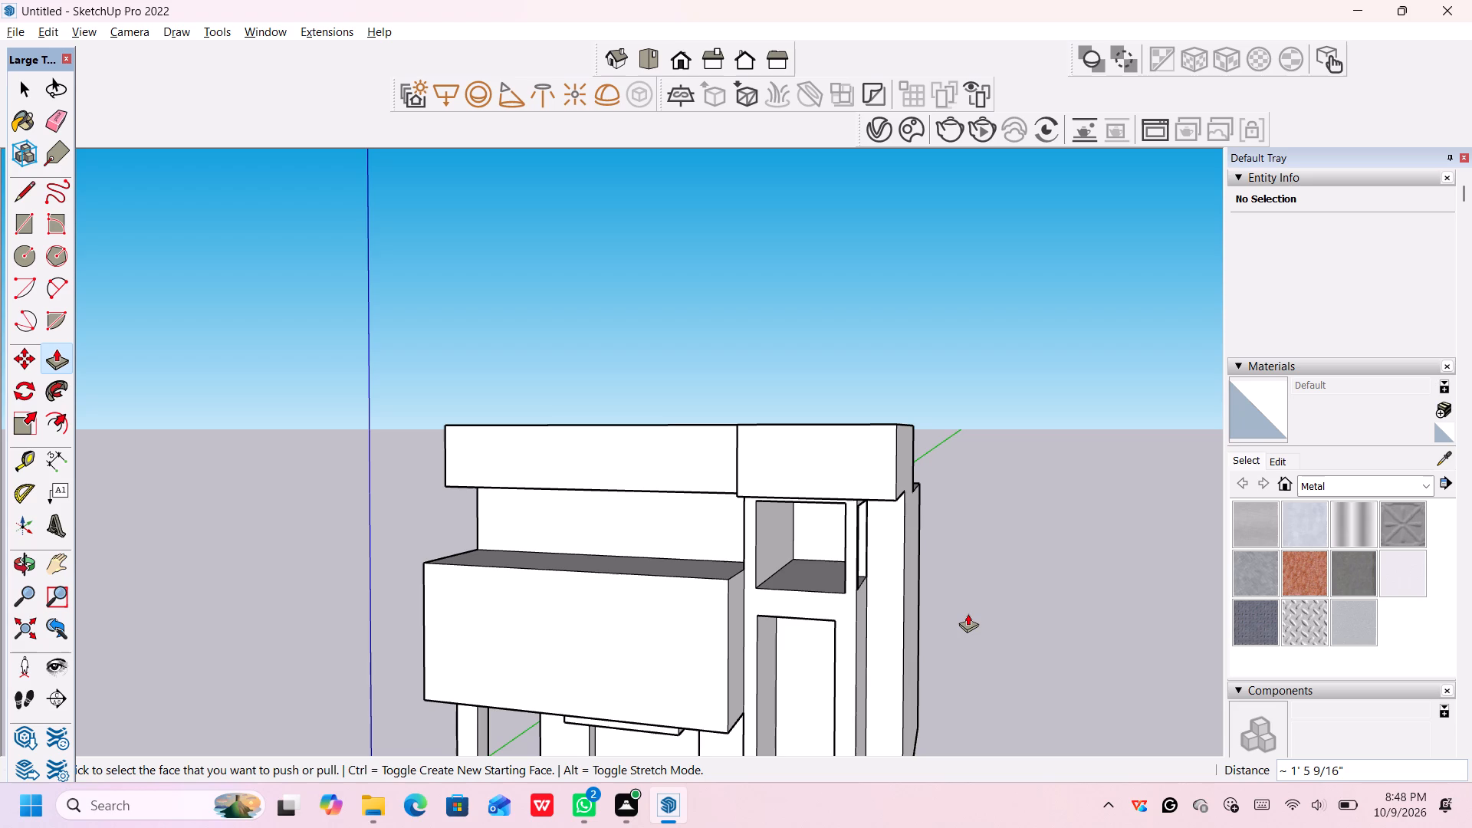
pyautogui.scroll(-3, 961, 630)
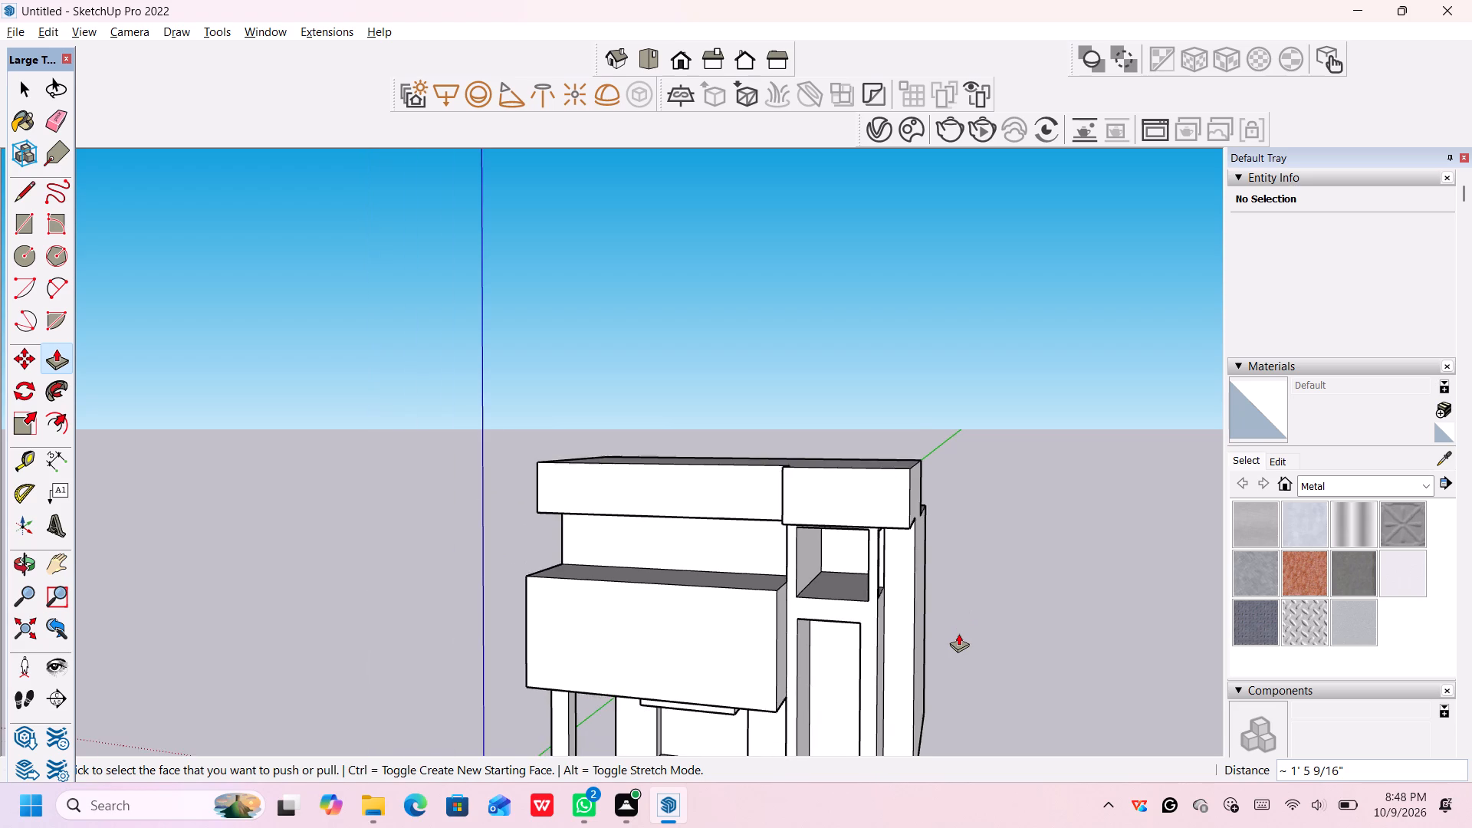
pyautogui.scroll(-5, 981, 727)
pyautogui.moveTo(1024, 659); pyautogui.dragTo(1002, 644, button='middle')
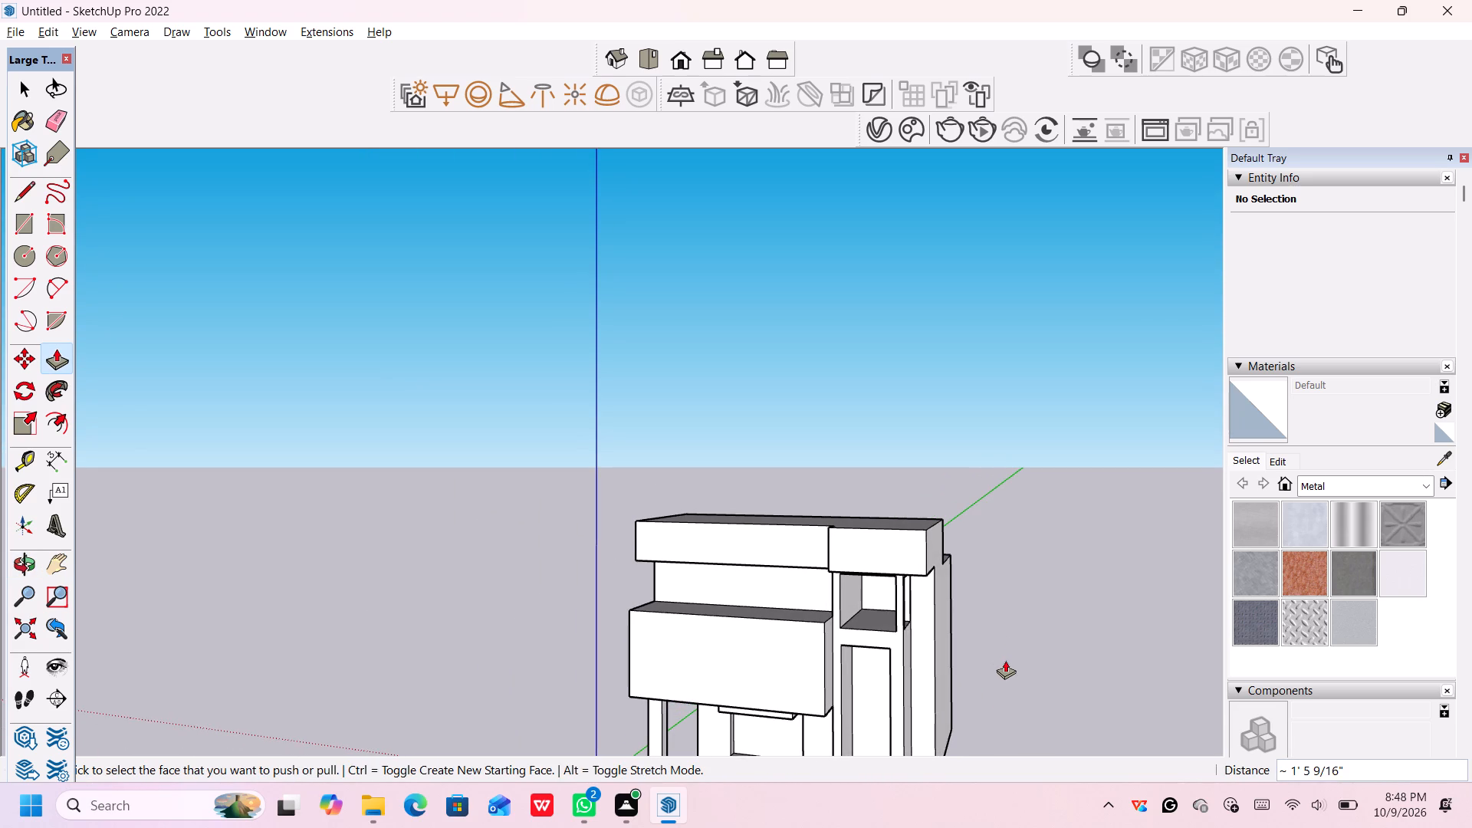
pyautogui.scroll(-6, 997, 663)
pyautogui.moveTo(989, 698); pyautogui.dragTo(1027, 664, button='middle')
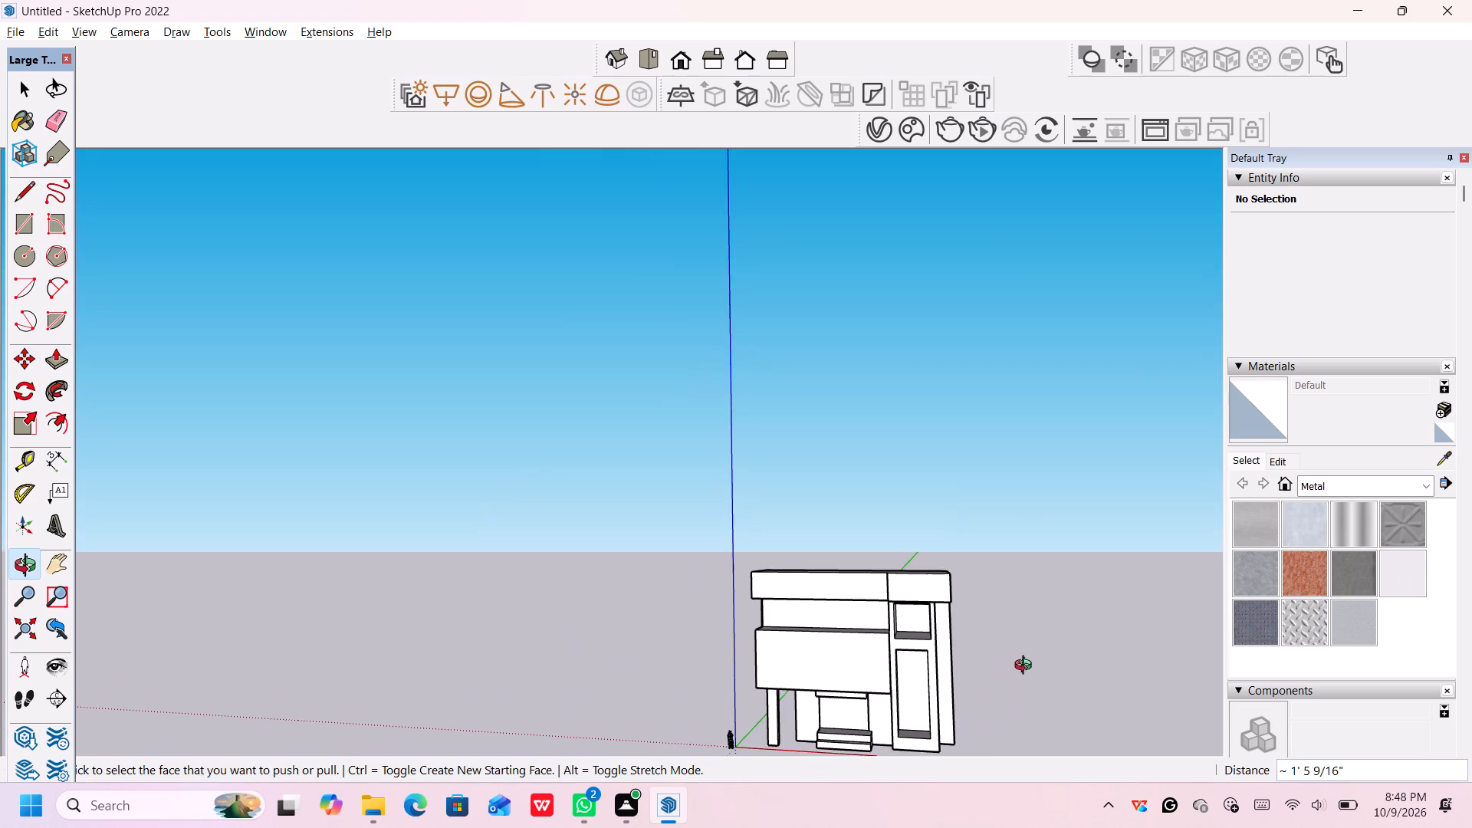
pyautogui.scroll(-1, 989, 695)
pyautogui.scroll(6, 987, 695)
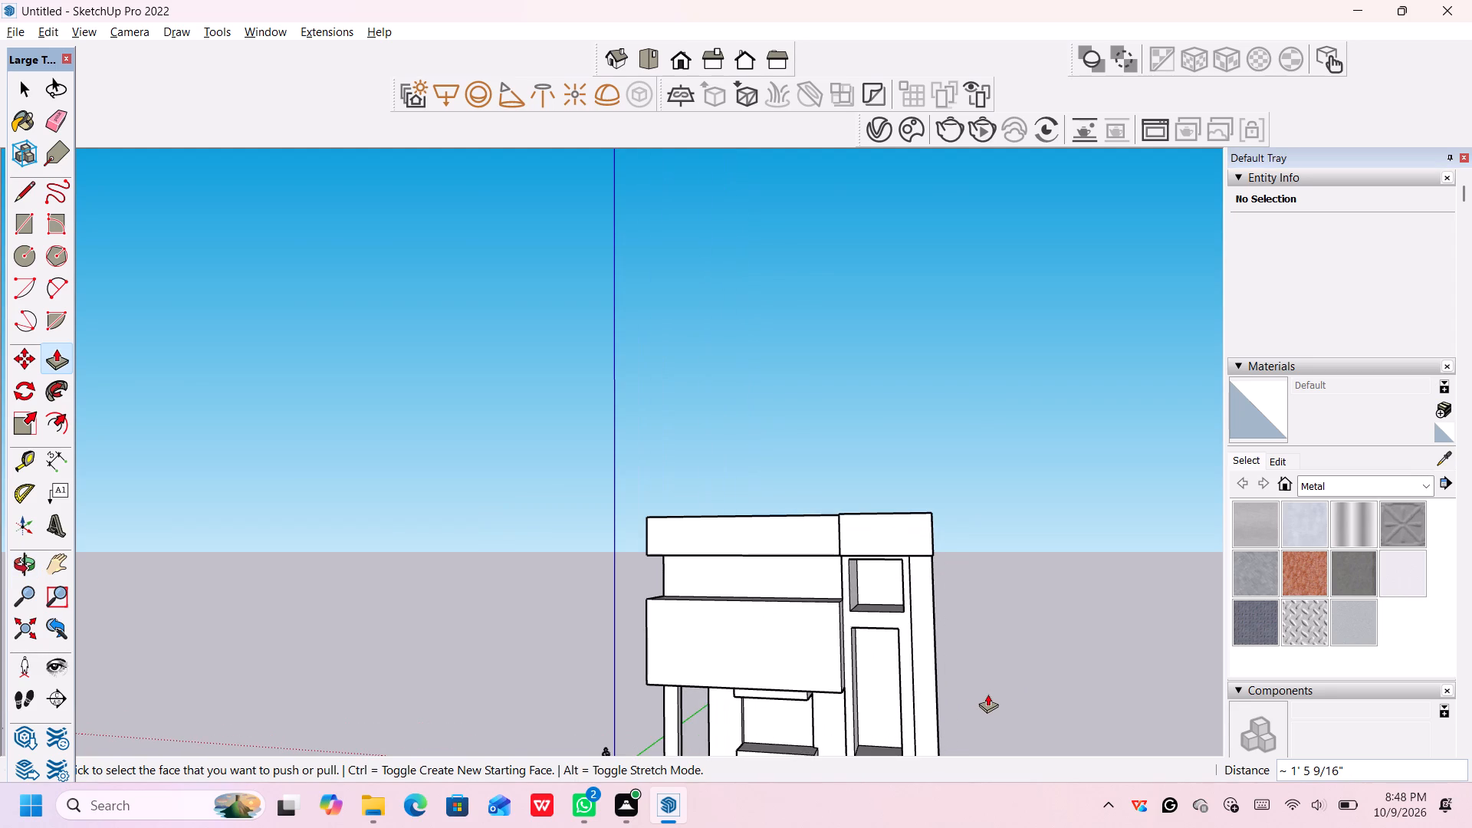
pyautogui.scroll(-5, 974, 688)
pyautogui.moveTo(964, 694); pyautogui.dragTo(1085, 688, button='middle')
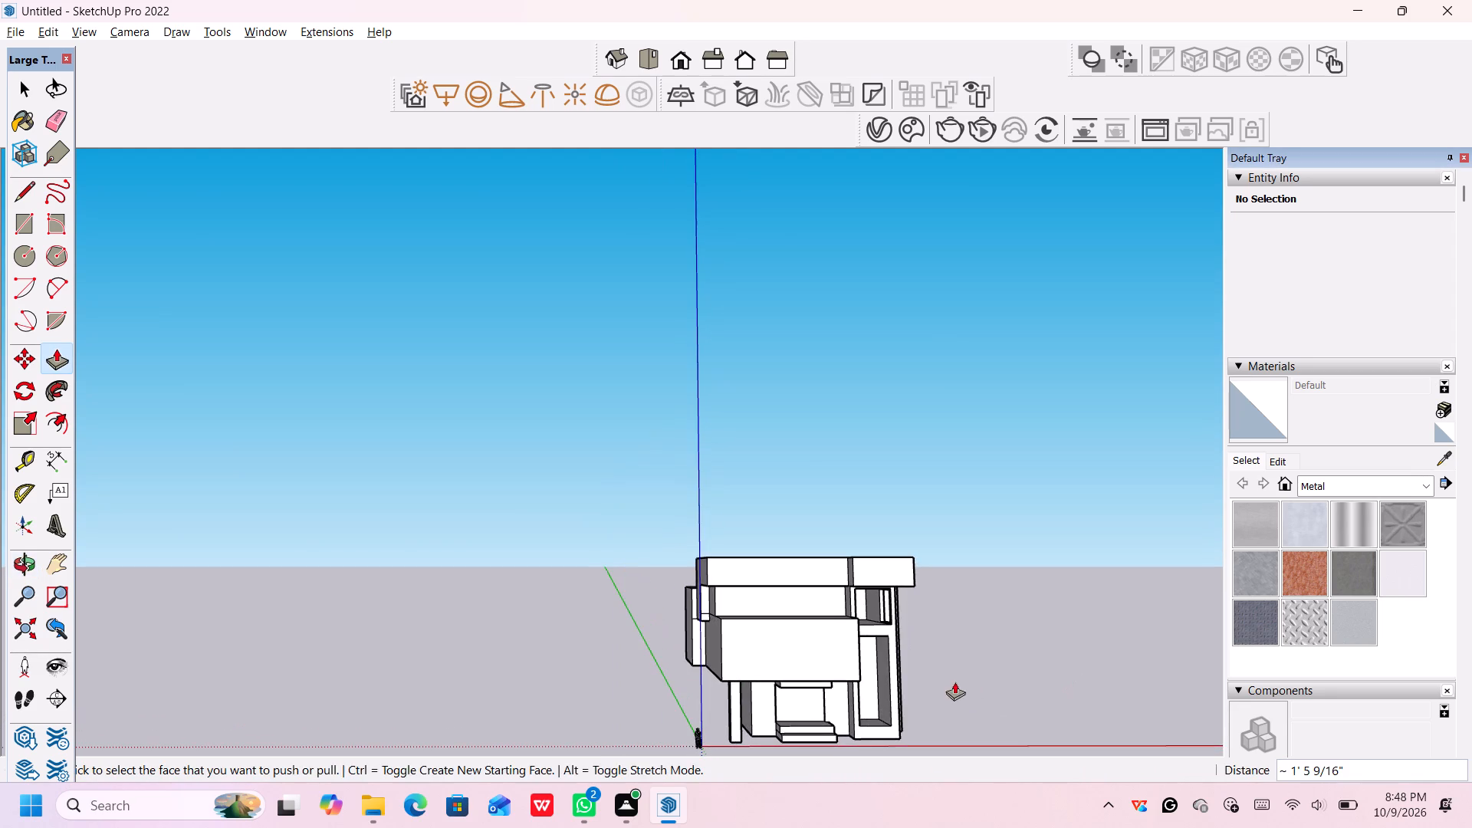
# Examine the front and side massing of the house from several distances and angles, leaving Push/Pull.
pyautogui.moveTo(954, 682); pyautogui.dragTo(1036, 671, button='middle')
pyautogui.scroll(6, 939, 676)
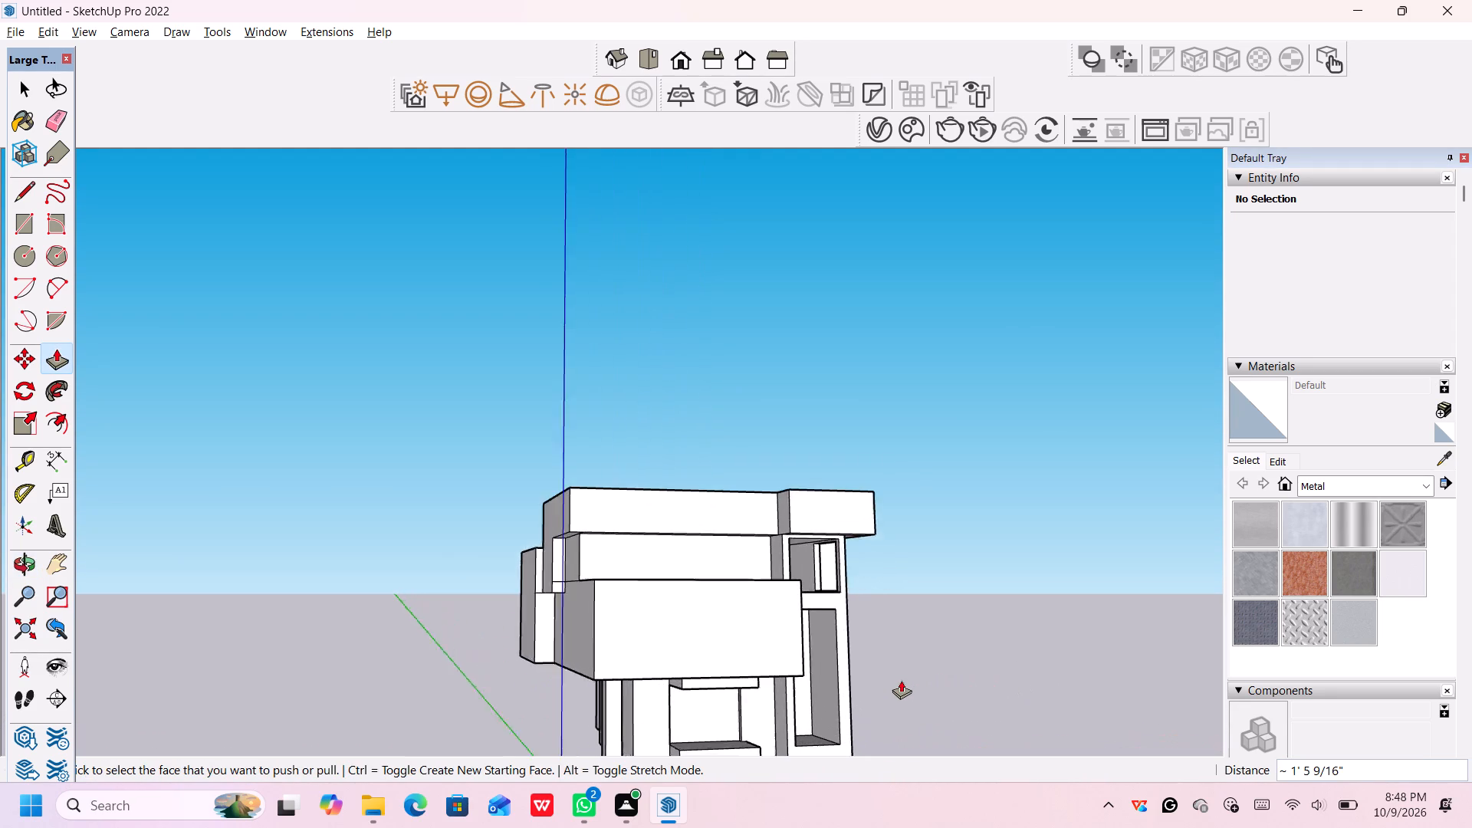
pyautogui.scroll(2, 901, 680)
pyautogui.scroll(-1, 901, 680)
pyautogui.moveTo(901, 680); pyautogui.dragTo(1001, 679, button='middle')
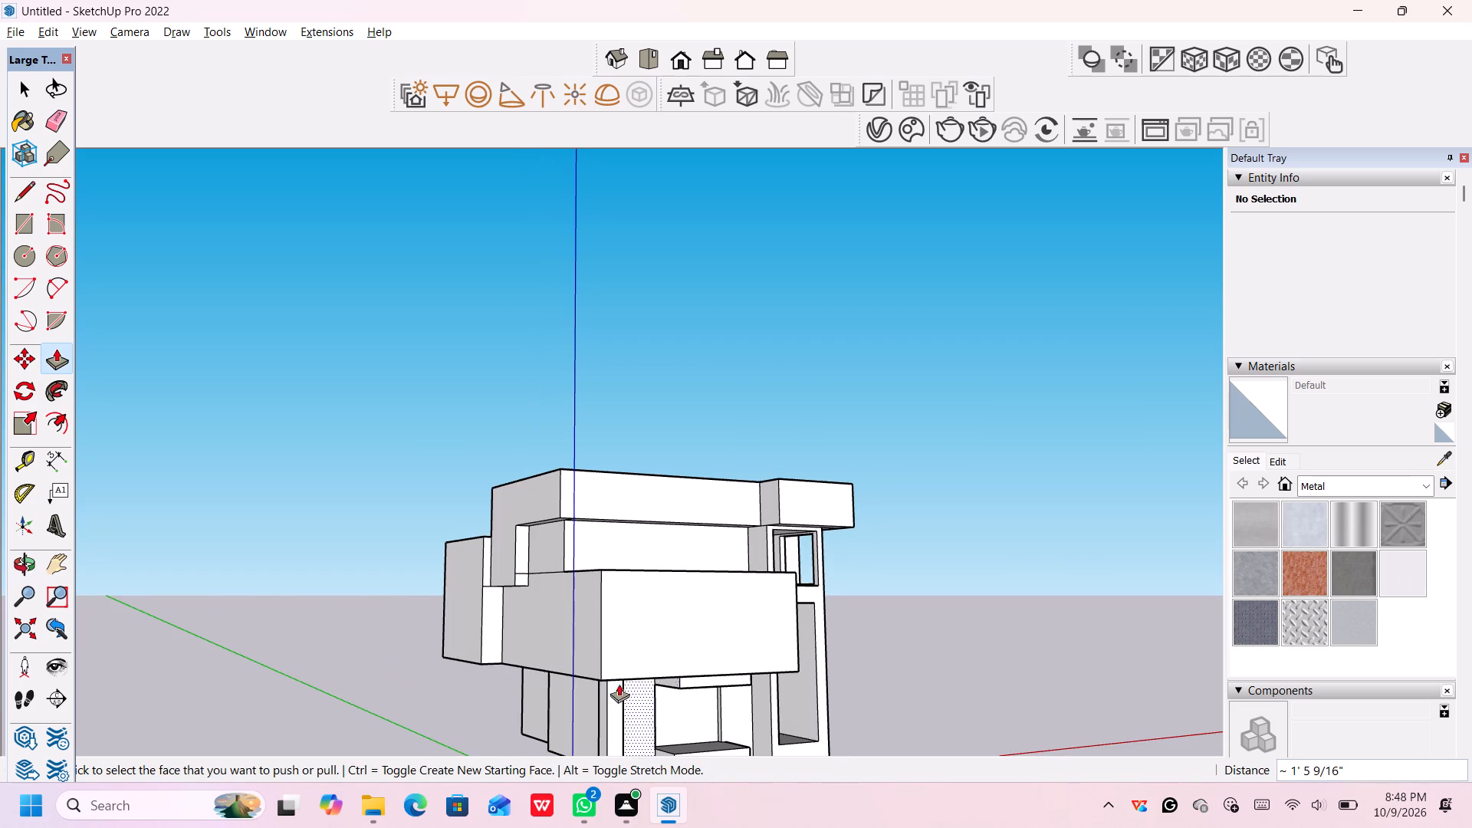
pyautogui.scroll(4, 620, 675)
pyautogui.scroll(-1, 1060, 649)
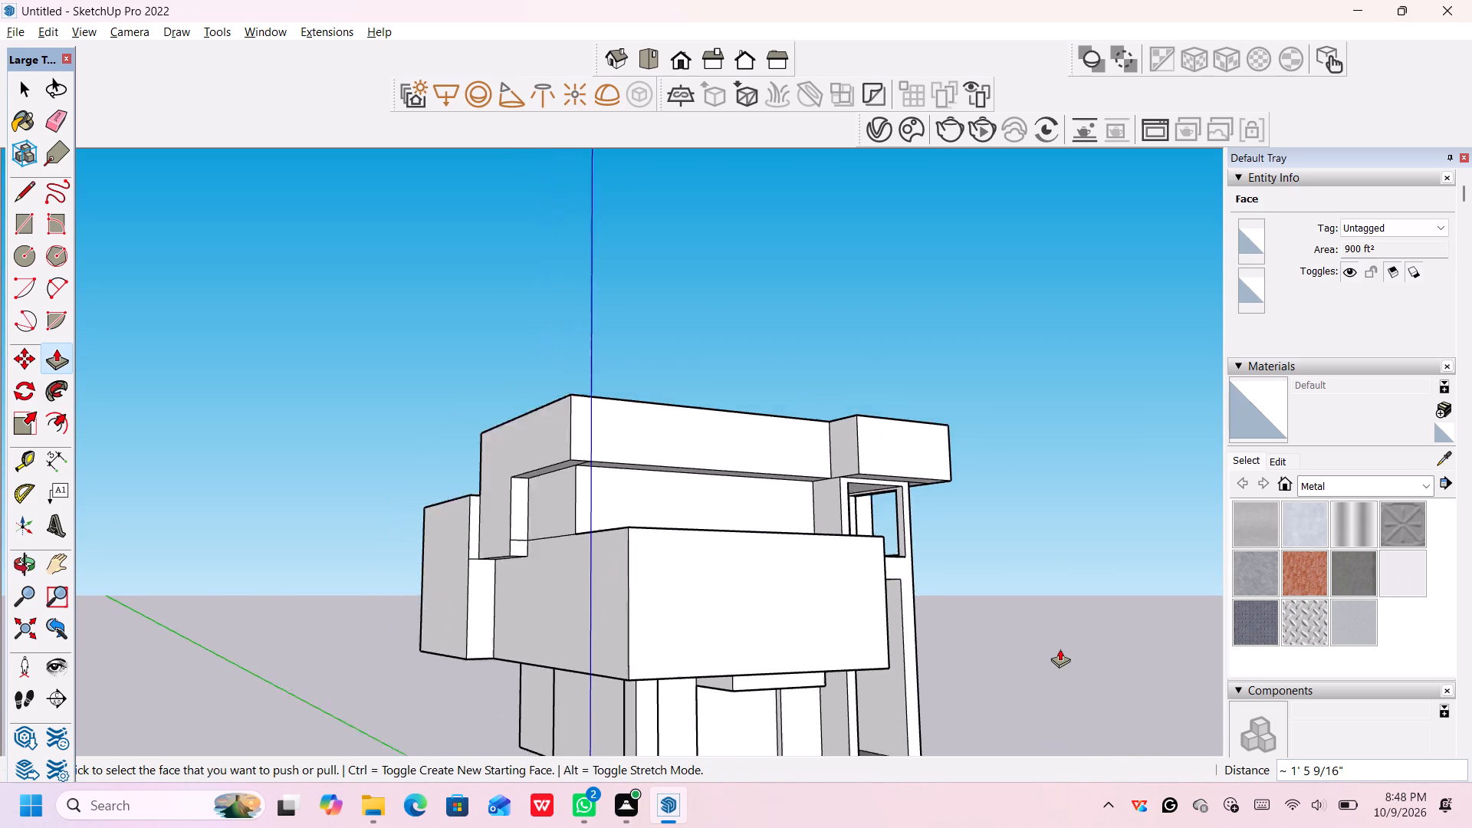
pyautogui.scroll(-1, 1060, 649)
pyautogui.press('Escape')
pyautogui.moveTo(1020, 665); pyautogui.dragTo(1029, 664, button='middle')
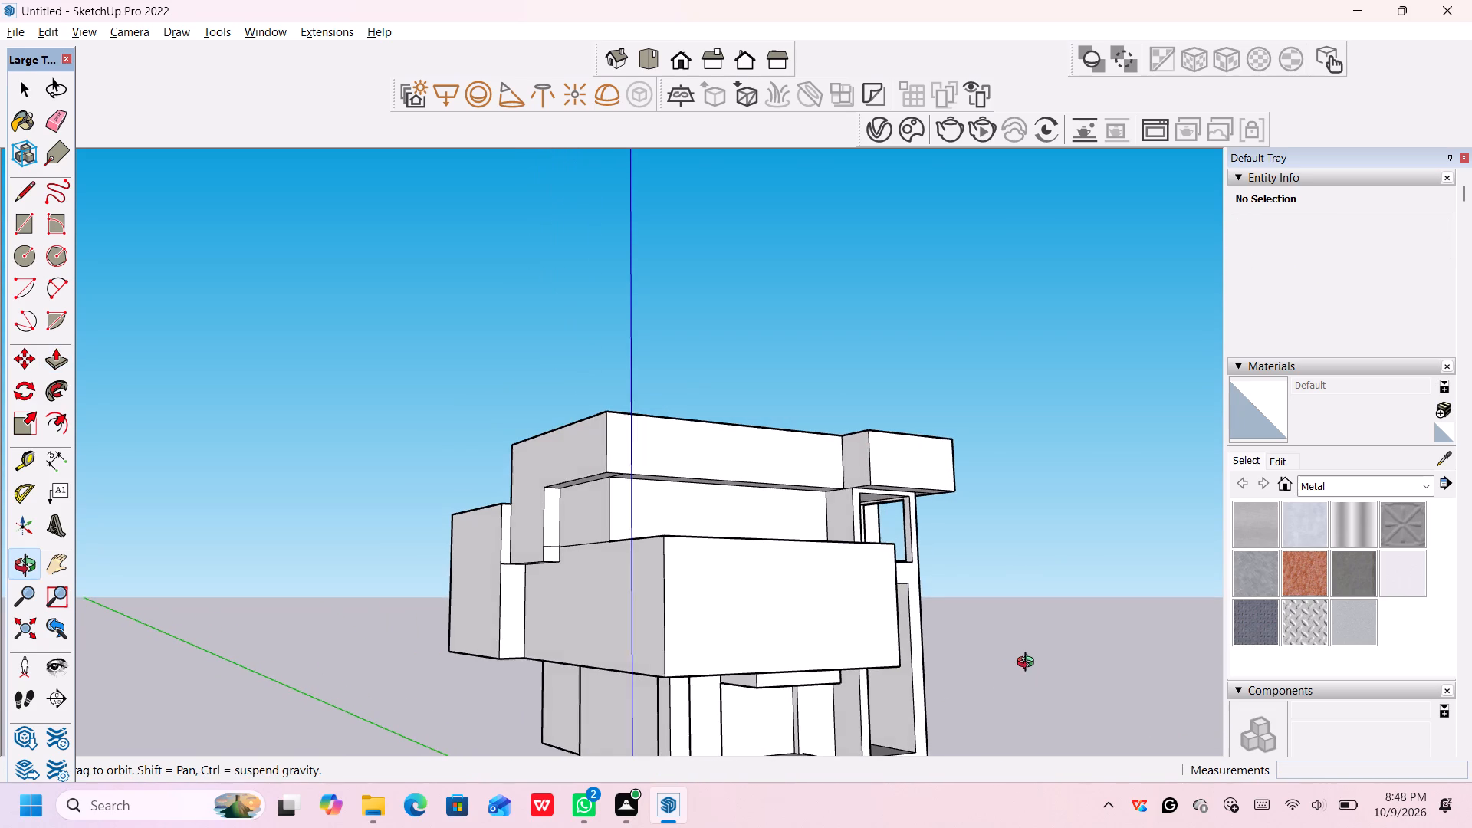
pyautogui.moveTo(1029, 664); pyautogui.dragTo(1010, 664, button='middle')
pyautogui.press('space')
pyautogui.press('space')
pyautogui.press('space')
pyautogui.press('space')
pyautogui.press('space')
pyautogui.press('space')
pyautogui.press('space')
pyautogui.press('space')
pyautogui.press('space')
pyautogui.press('space')
pyautogui.press('space')
pyautogui.moveTo(980, 658); pyautogui.dragTo(979, 656, button='middle')
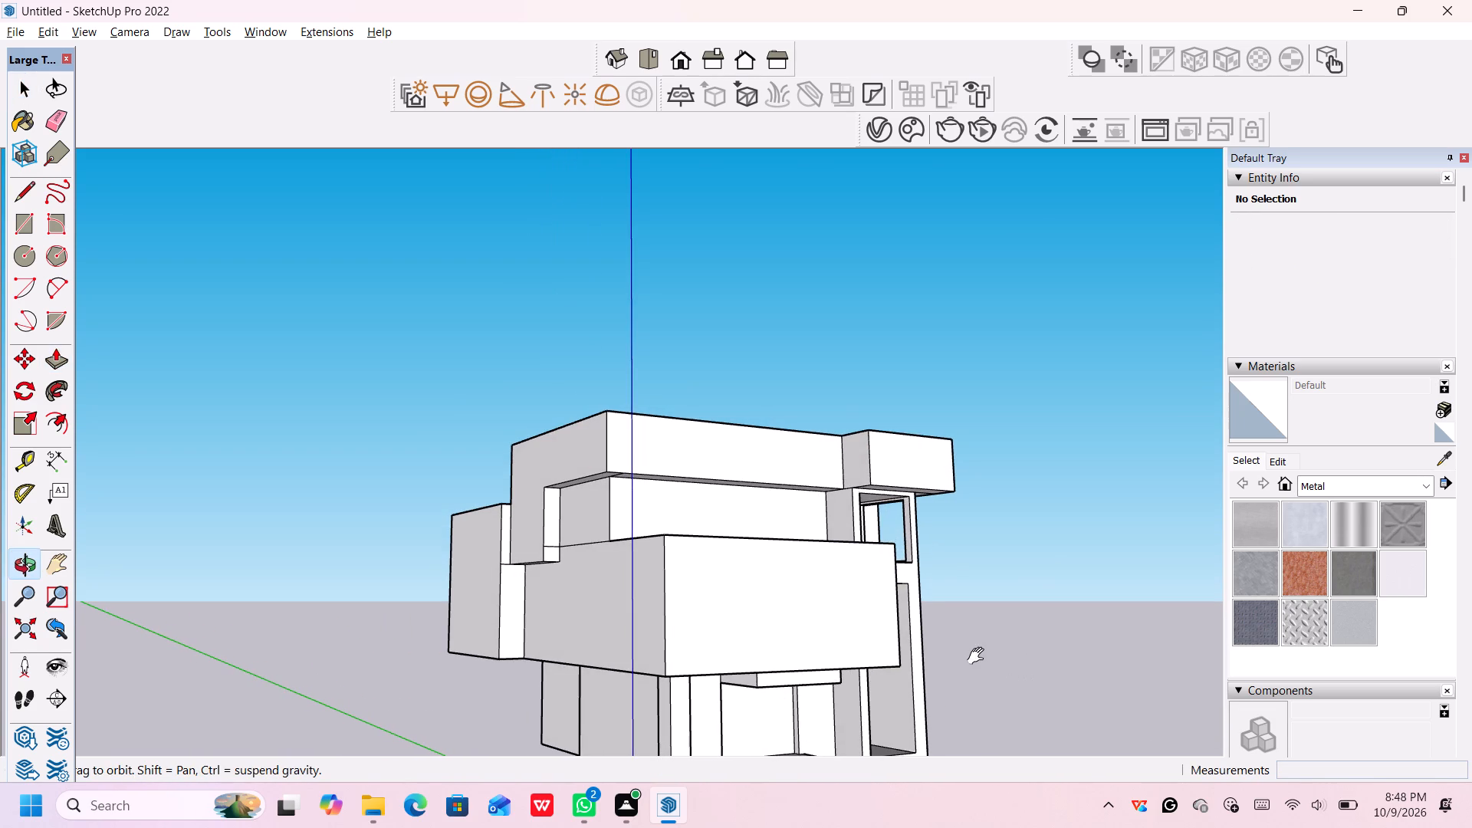
pyautogui.moveTo(979, 656); pyautogui.dragTo(1066, 557, button='middle')
# Draw a rectangle about 34' 5" by 12' 11" centred on the front face of the projecting middle-floor box.
pyautogui.scroll(1, 777, 654)
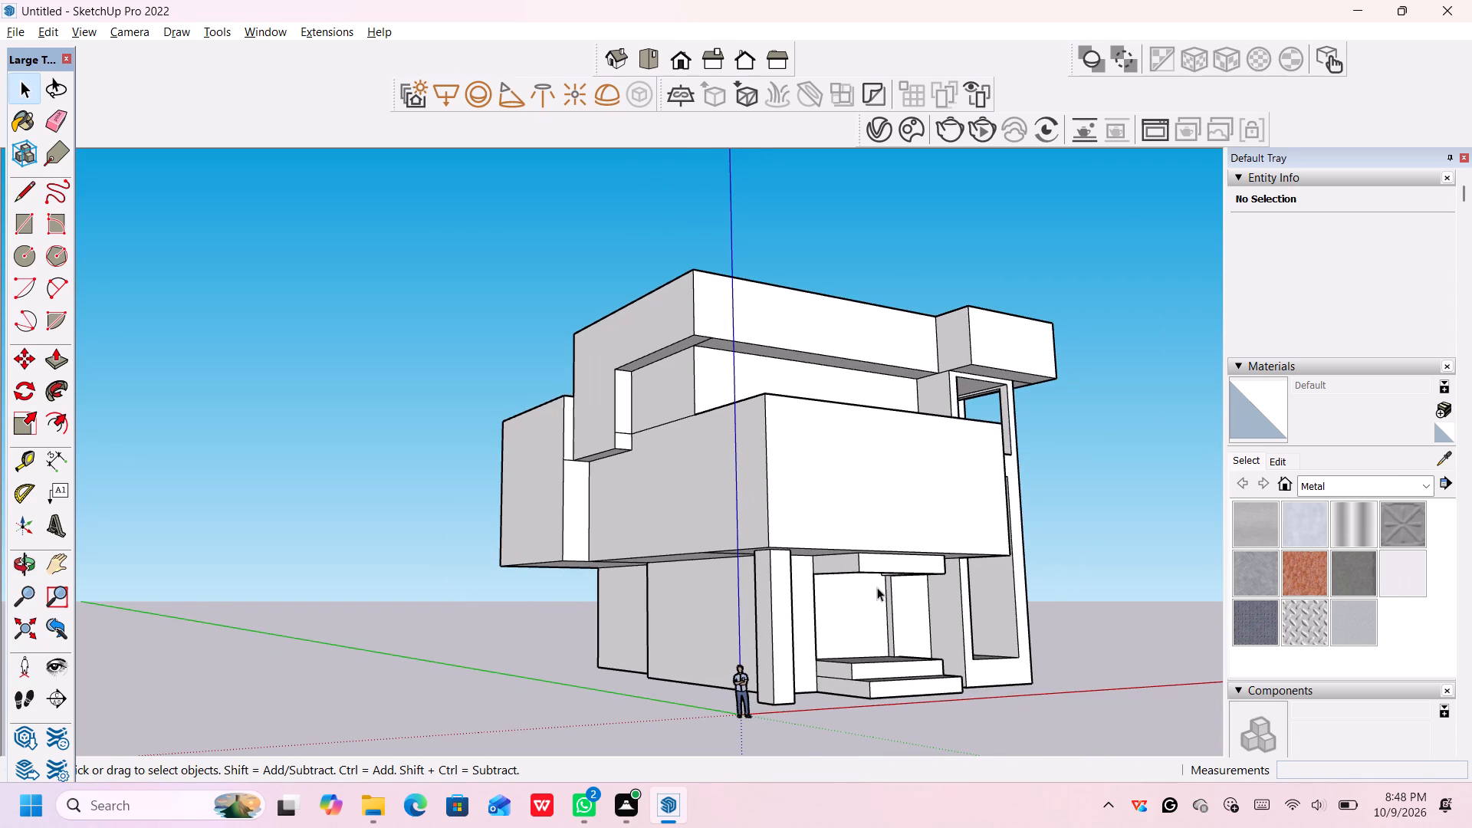
pyautogui.scroll(1, 883, 578)
pyautogui.moveTo(882, 584); pyautogui.dragTo(875, 603, button='middle')
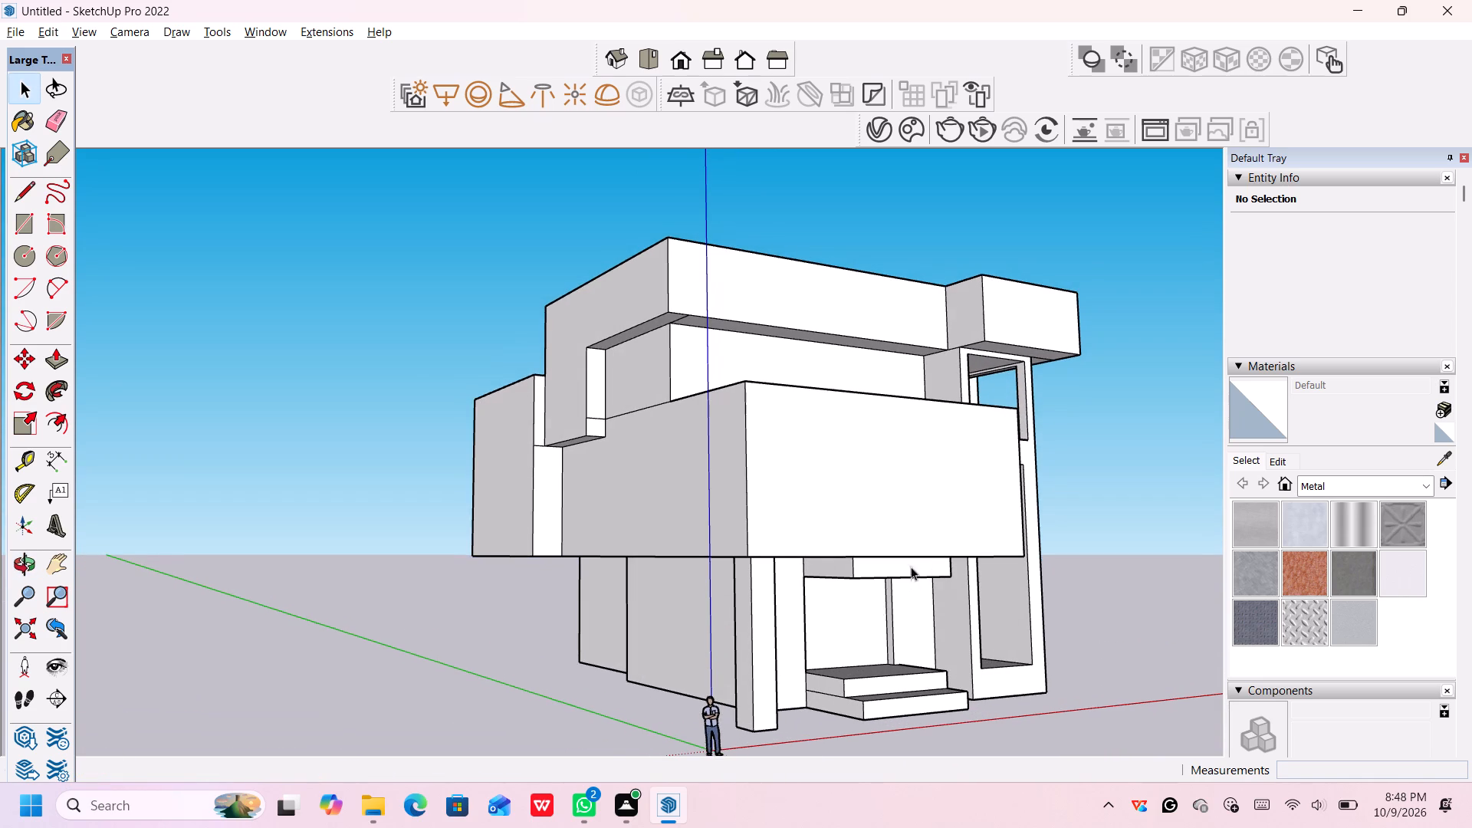
pyautogui.scroll(1, 935, 534)
pyautogui.press('r')
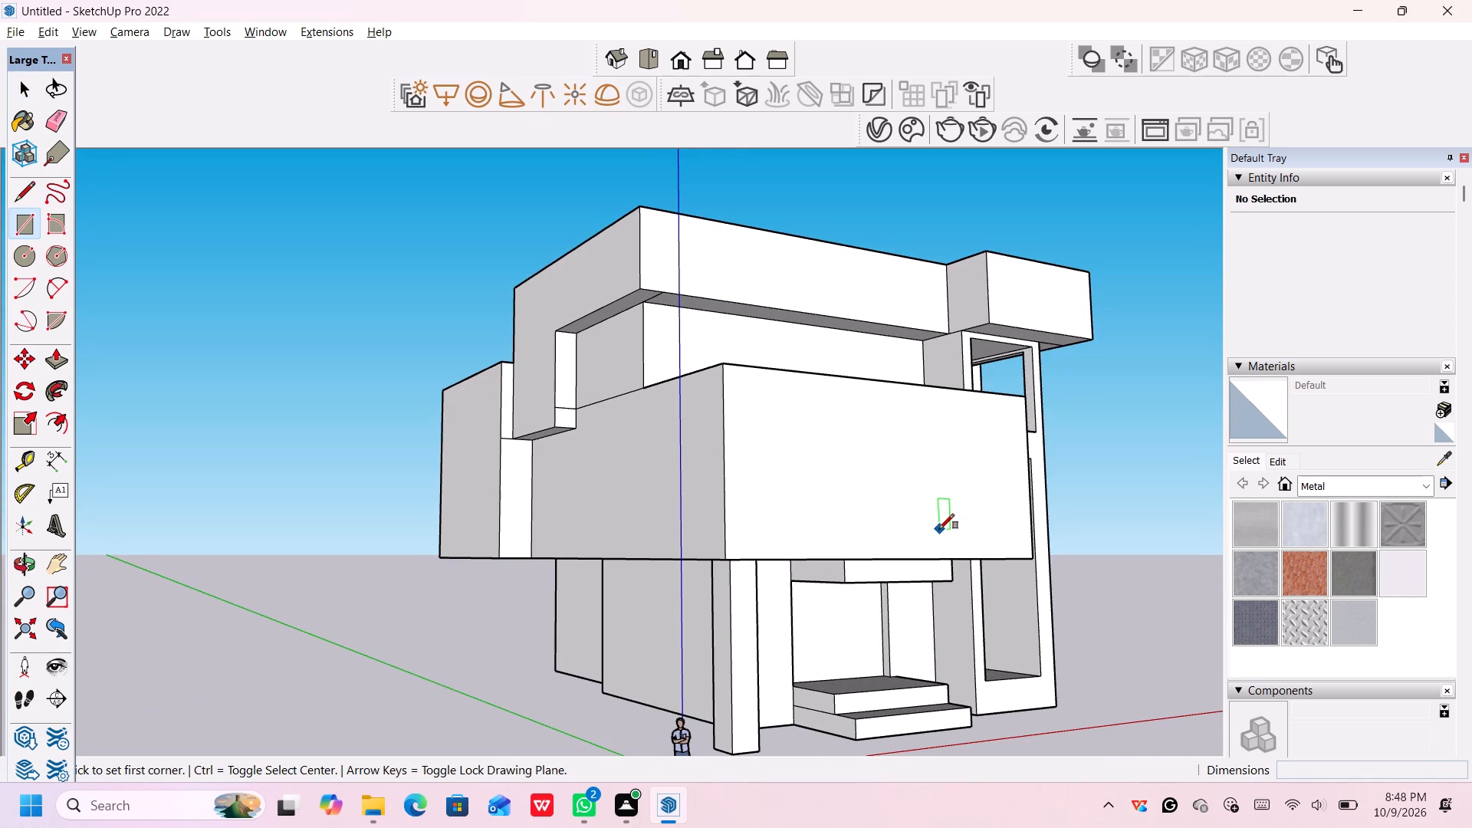
pyautogui.scroll(2, 999, 425)
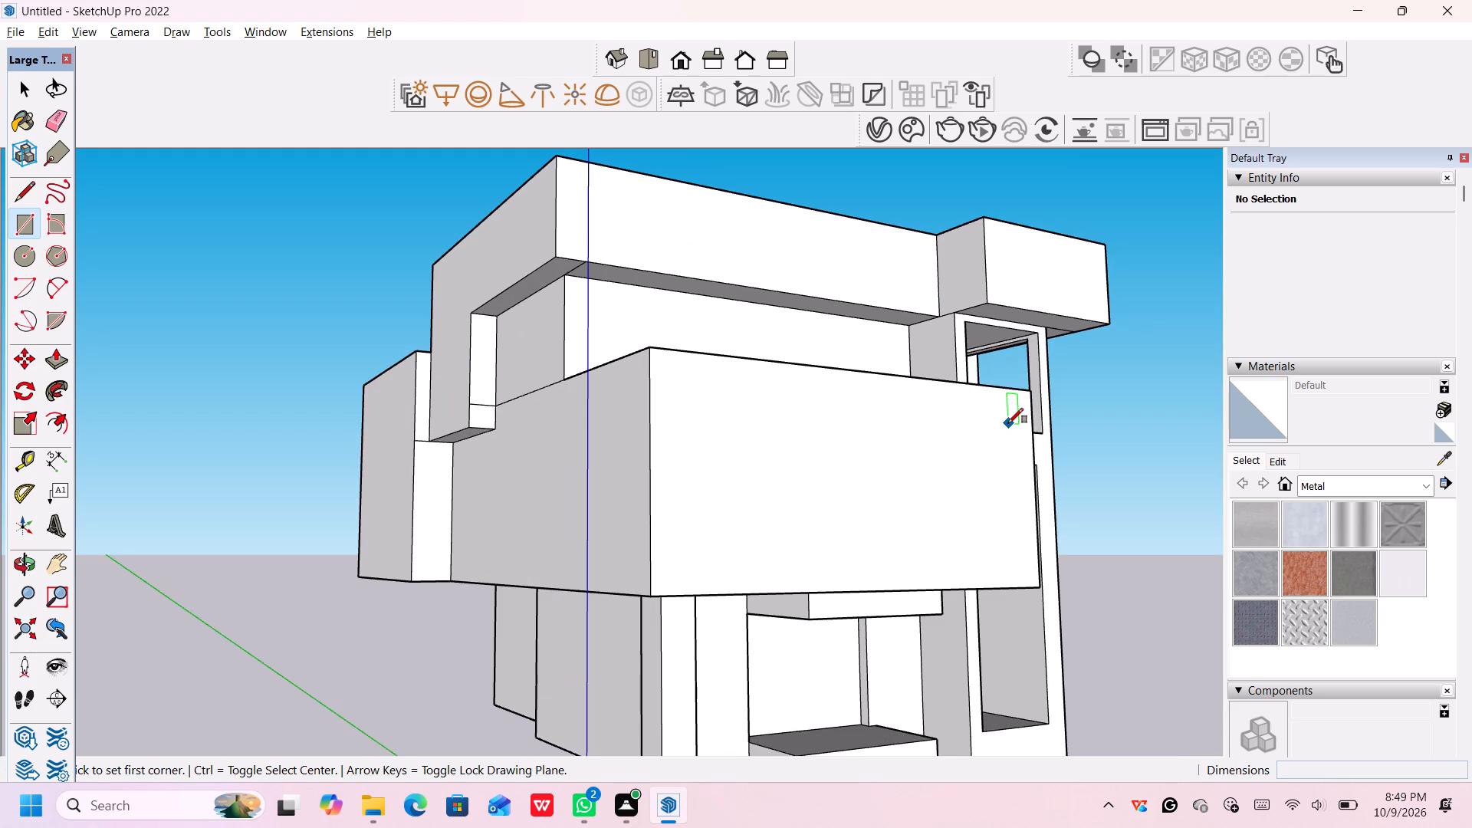
pyautogui.scroll(1, 1007, 423)
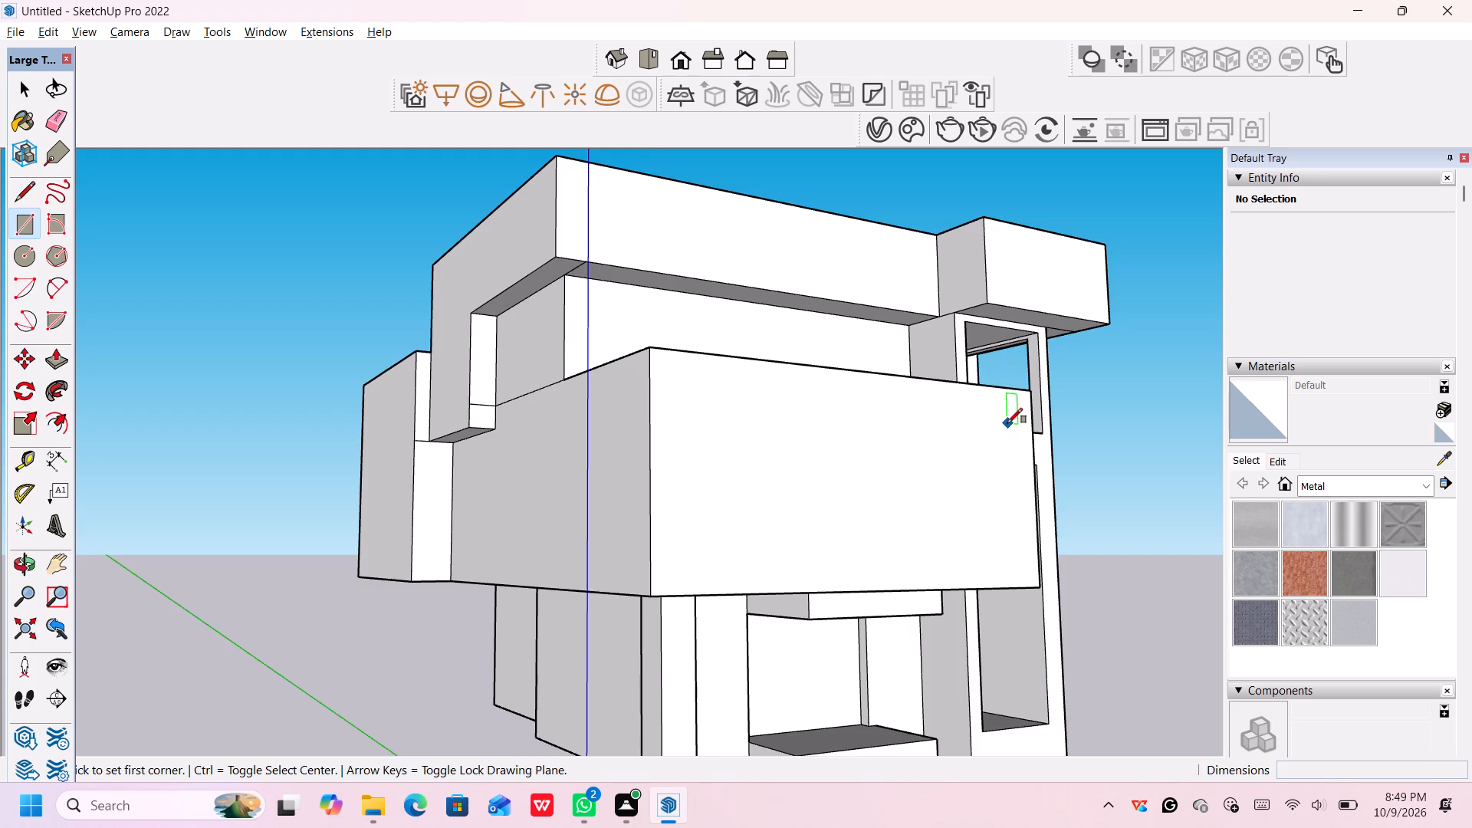
pyautogui.click(1002, 423)
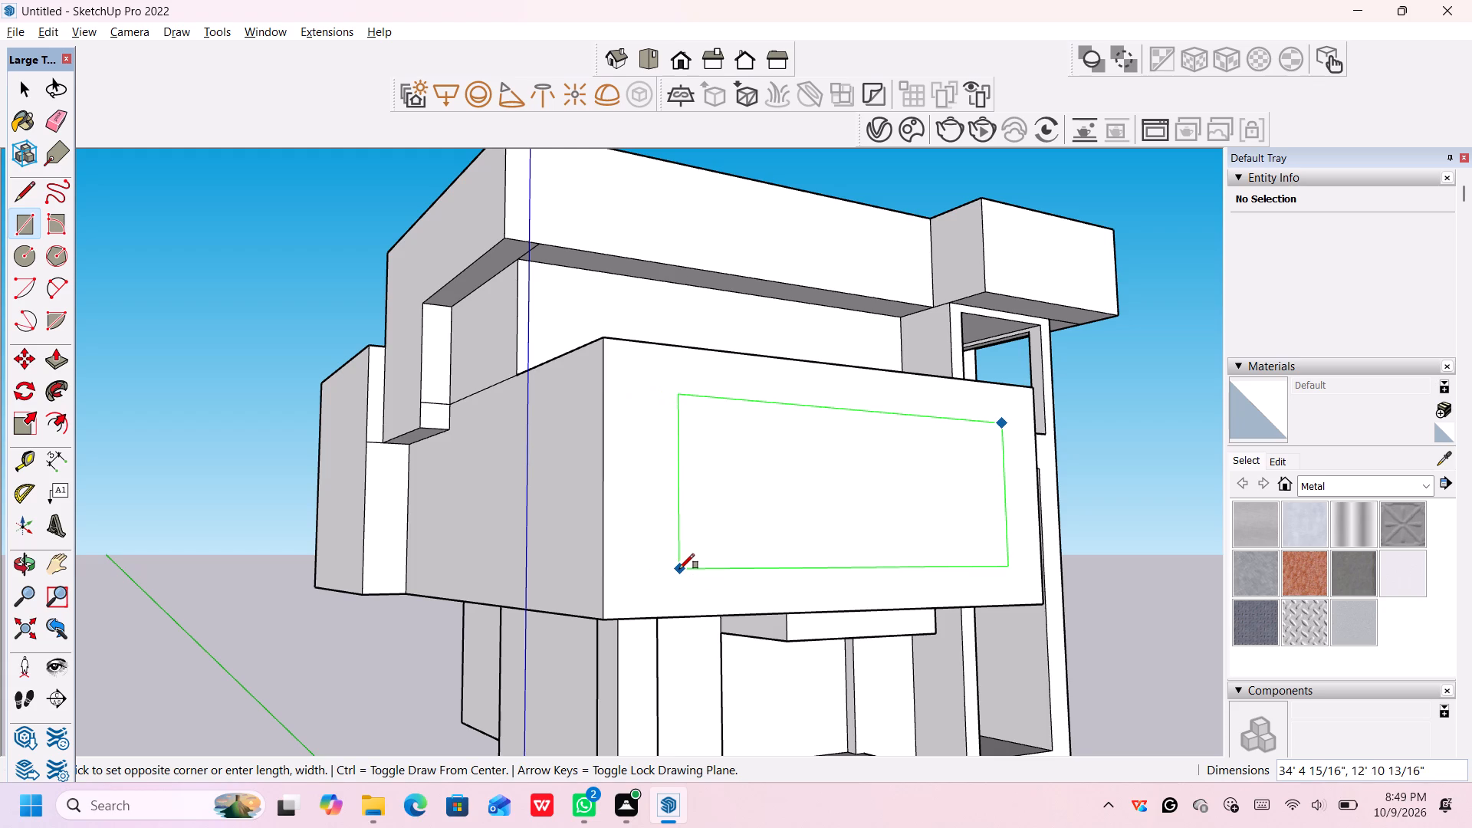
pyautogui.click(679, 569)
# Draw a window rectangle about 12' 7" high by 9' 7" wide on the middle-floor box's side face, near its front corner.
pyautogui.moveTo(528, 555); pyautogui.dragTo(530, 557, button='middle')
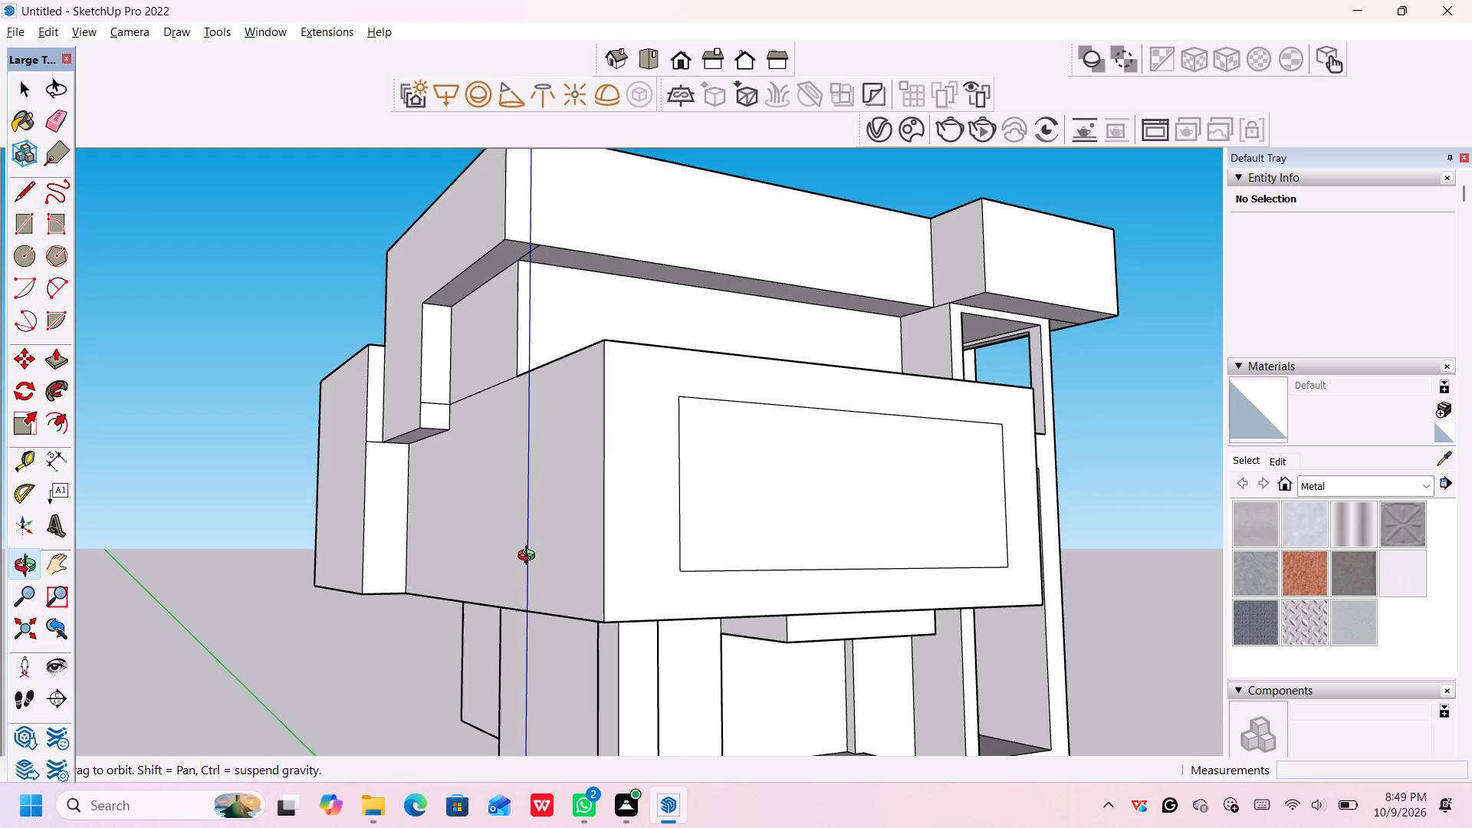
pyautogui.moveTo(530, 557); pyautogui.dragTo(784, 593, button='middle')
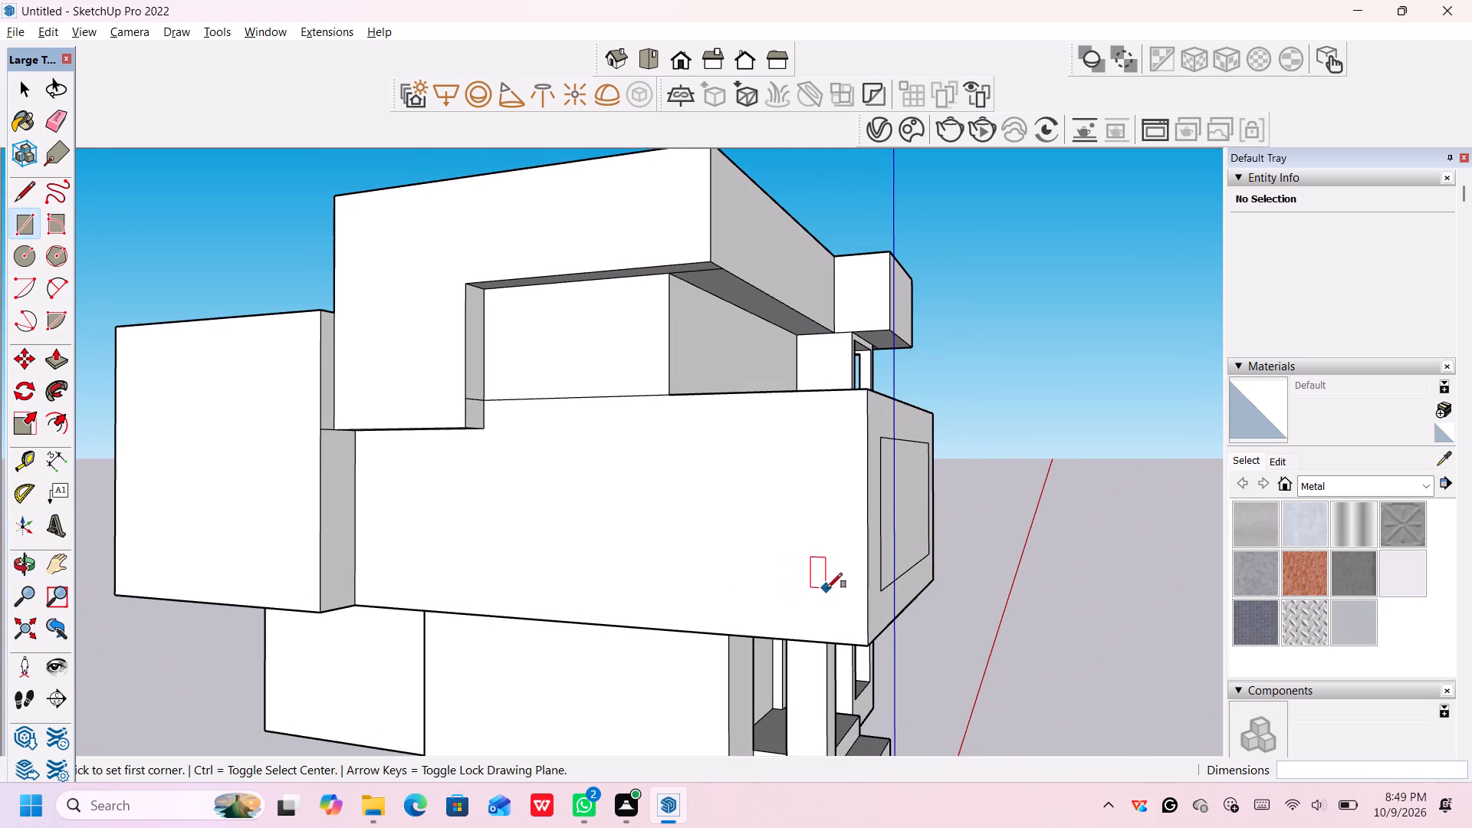
pyautogui.moveTo(828, 588); pyautogui.dragTo(856, 596, button='middle')
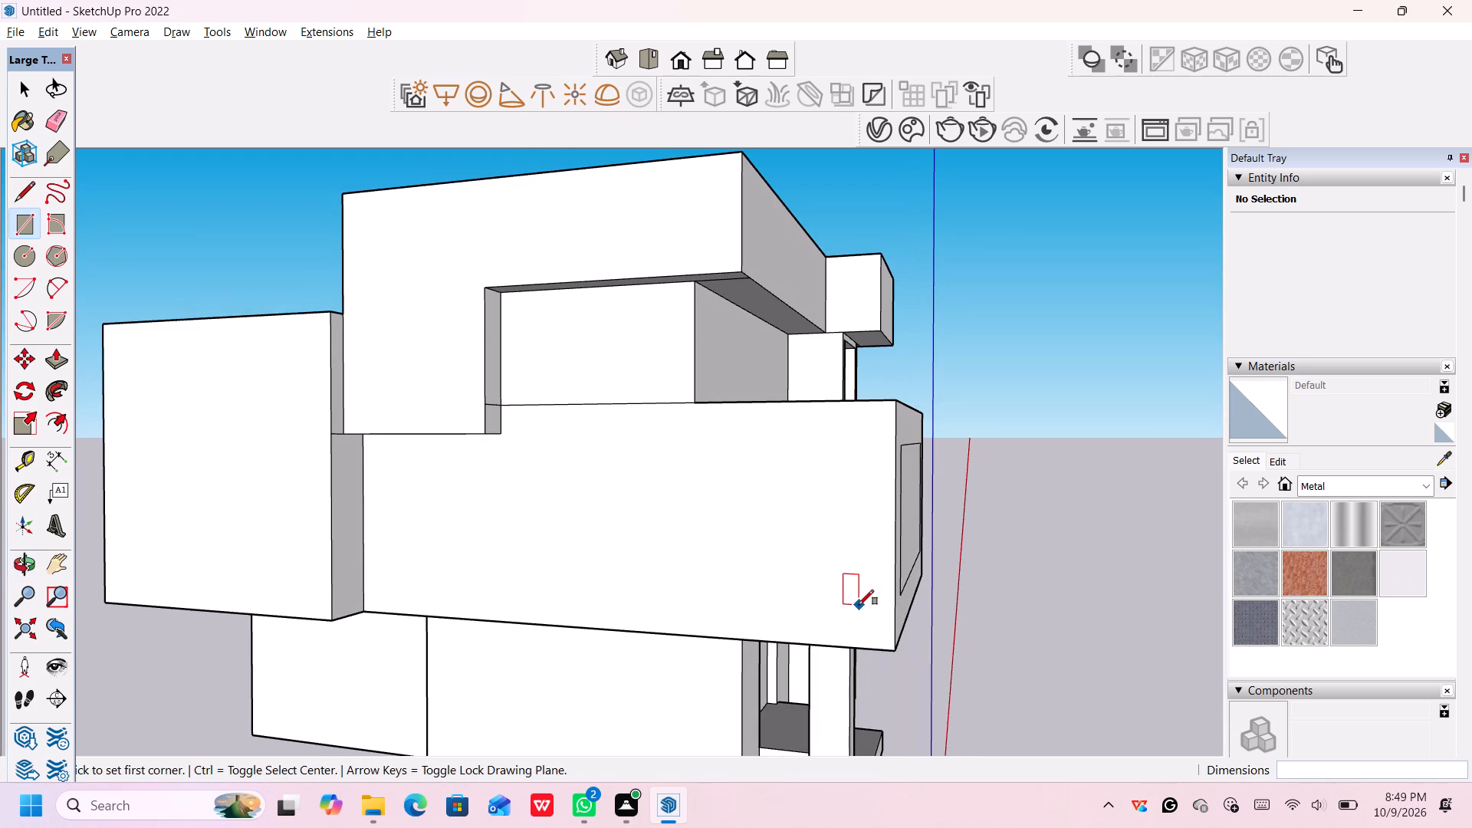
pyautogui.click(859, 603)
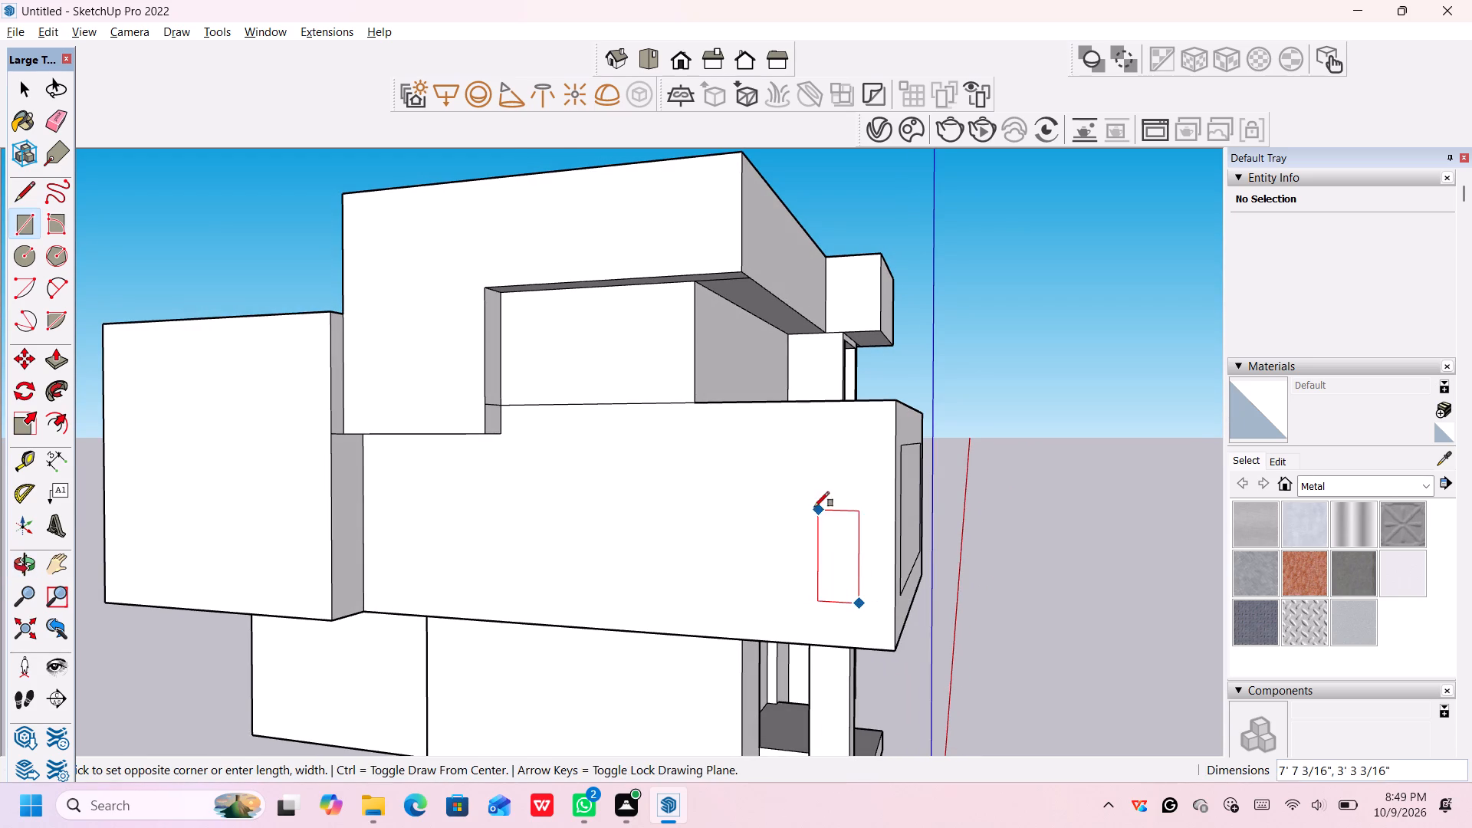
pyautogui.click(742, 447)
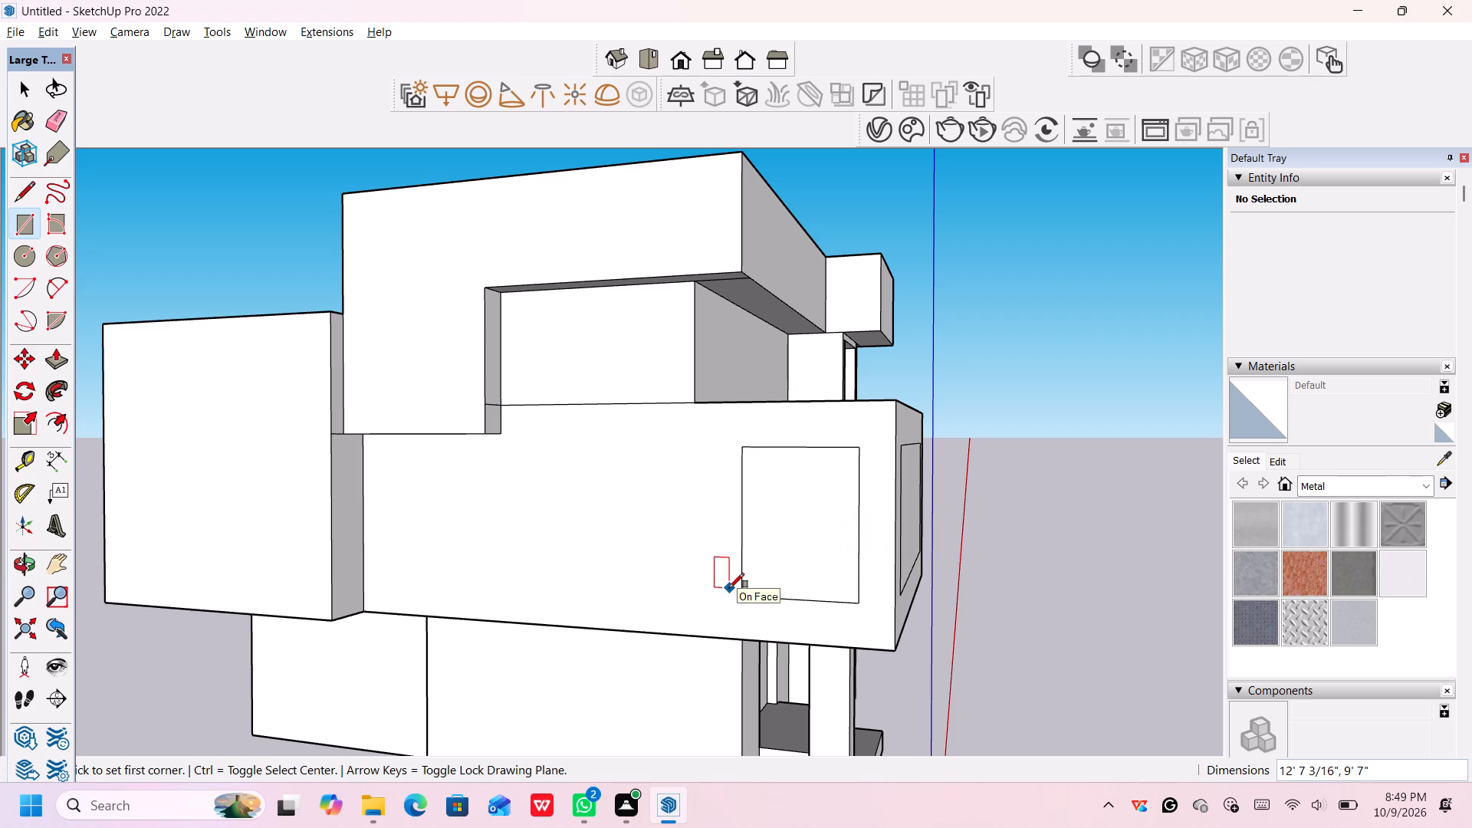
# Examine the side elevation around the new window outline from closer, farther and higher viewpoints.
pyautogui.scroll(1, 727, 581)
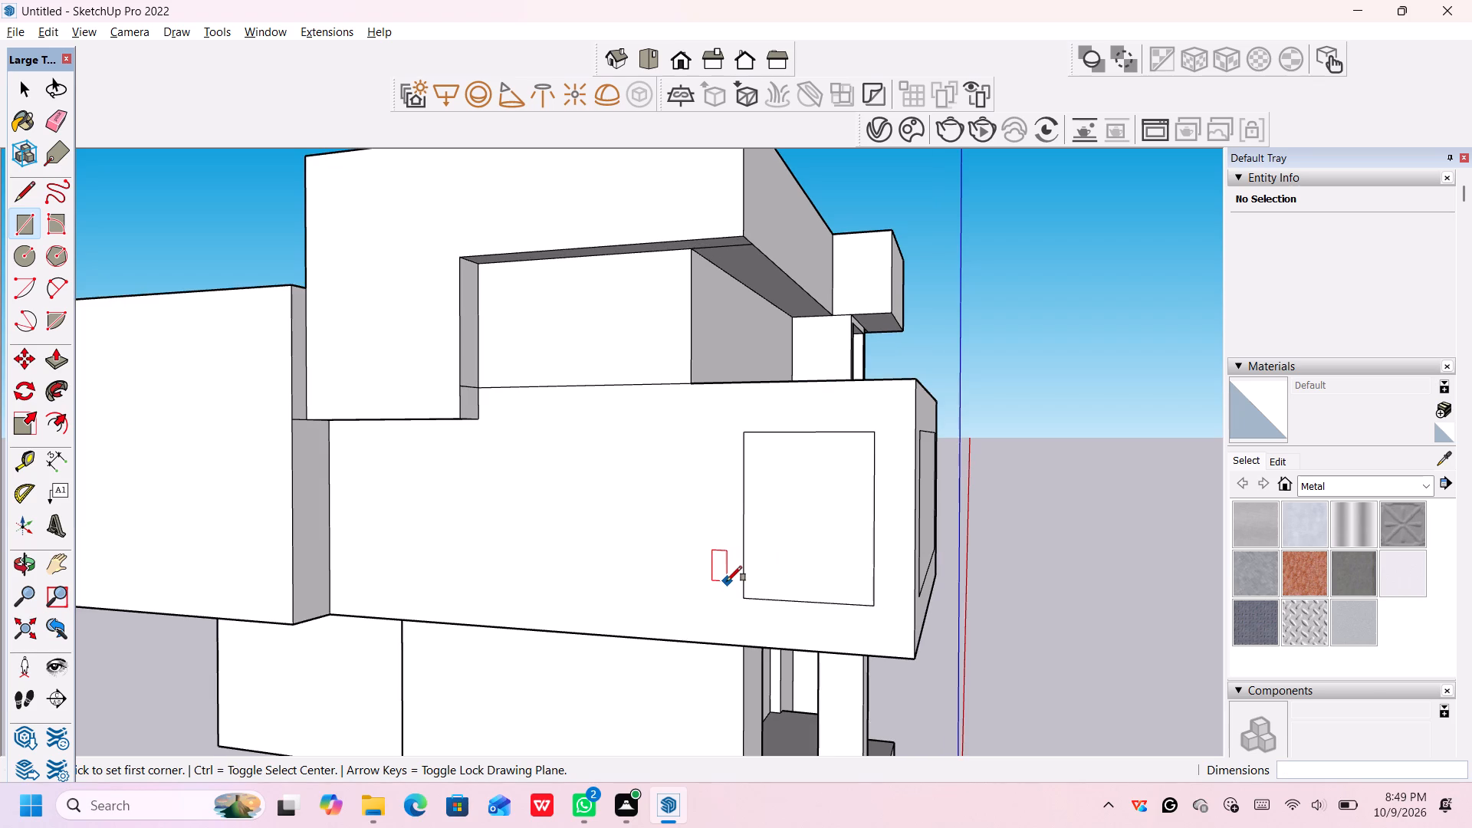
pyautogui.middleClick(728, 583)
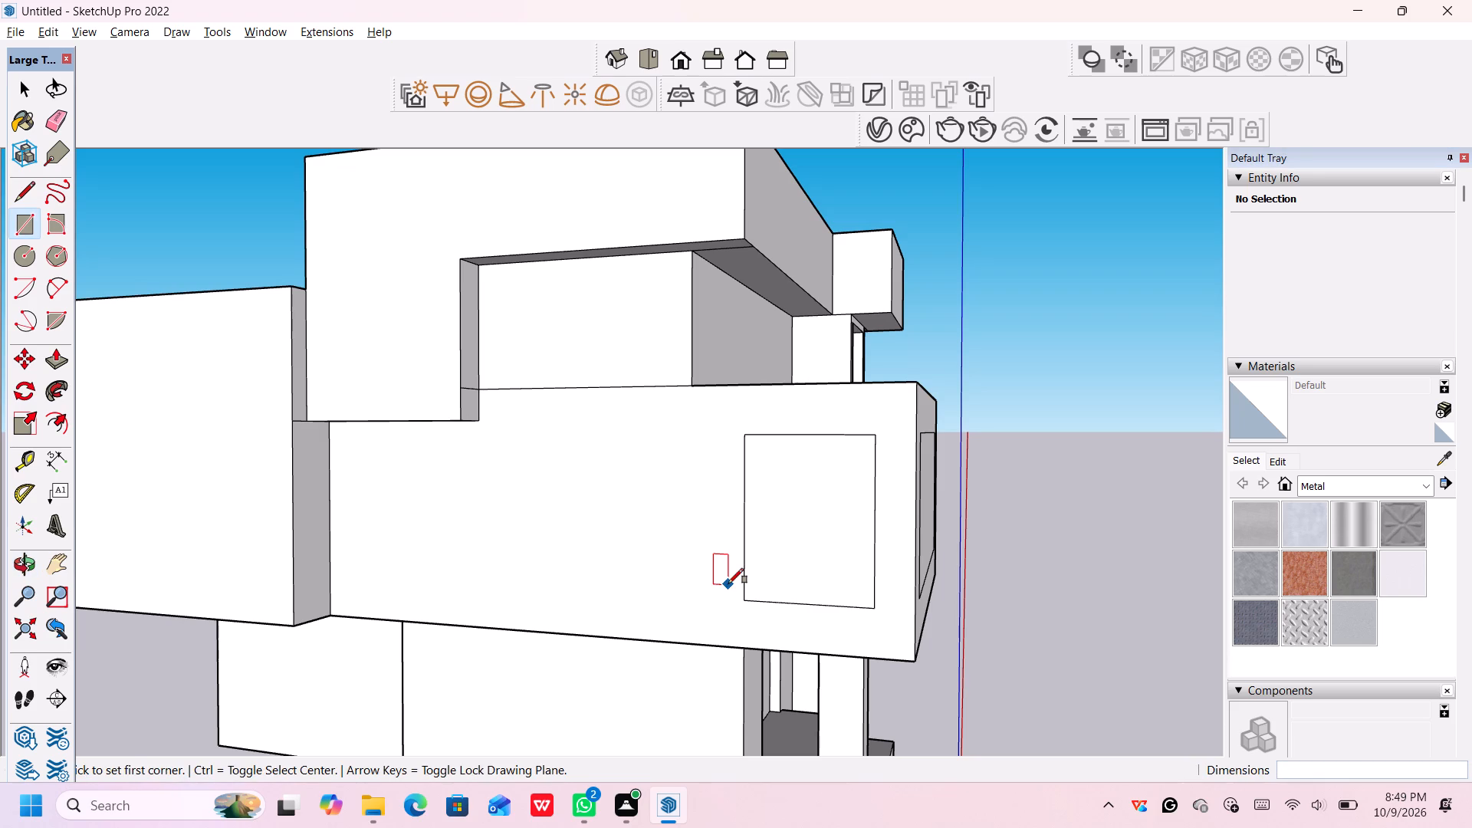
pyautogui.scroll(-2, 728, 583)
pyautogui.scroll(1, 728, 582)
pyautogui.scroll(-1, 728, 582)
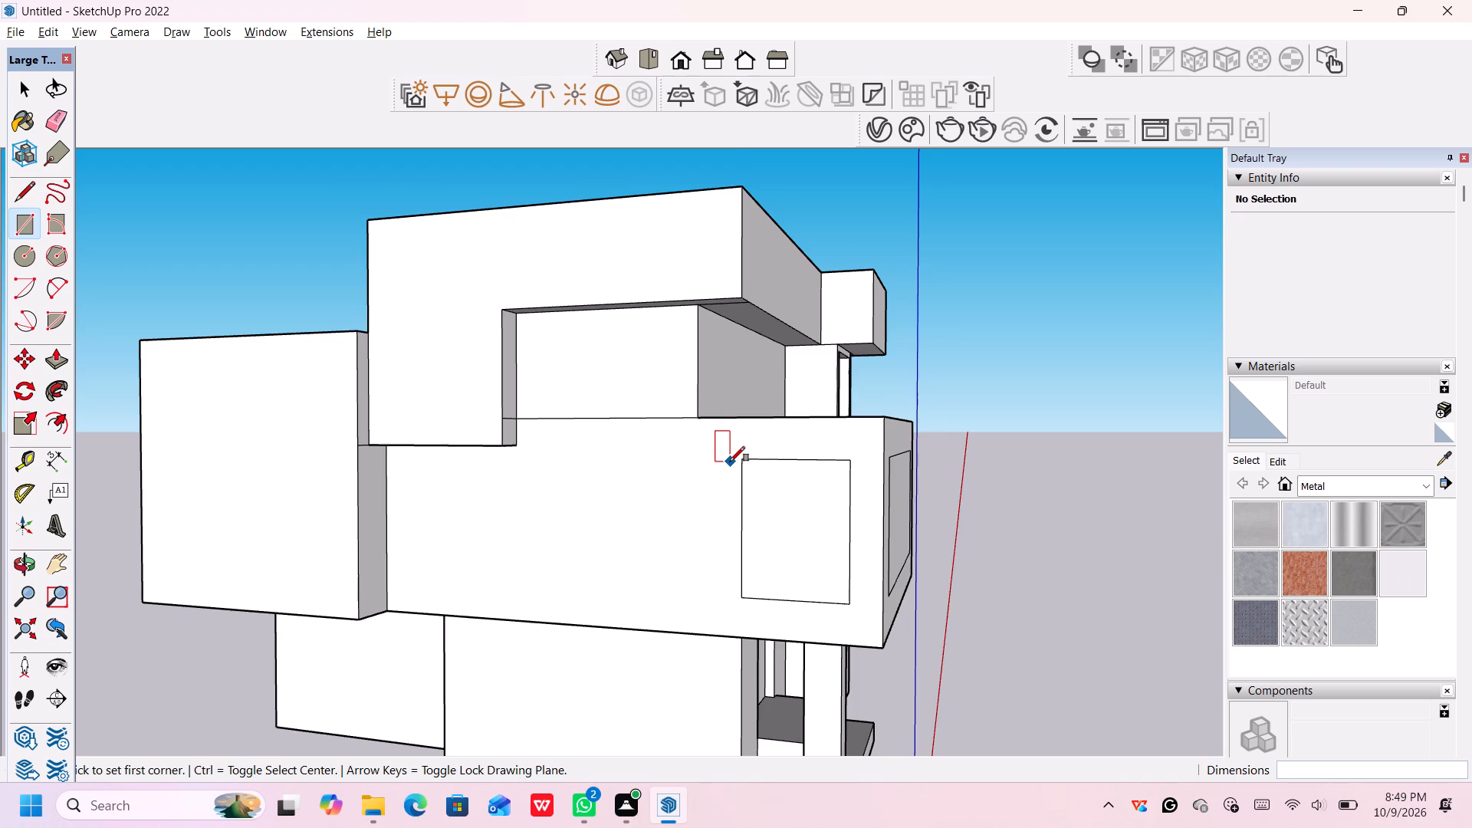
pyautogui.scroll(1, 730, 462)
pyautogui.scroll(-1, 724, 476)
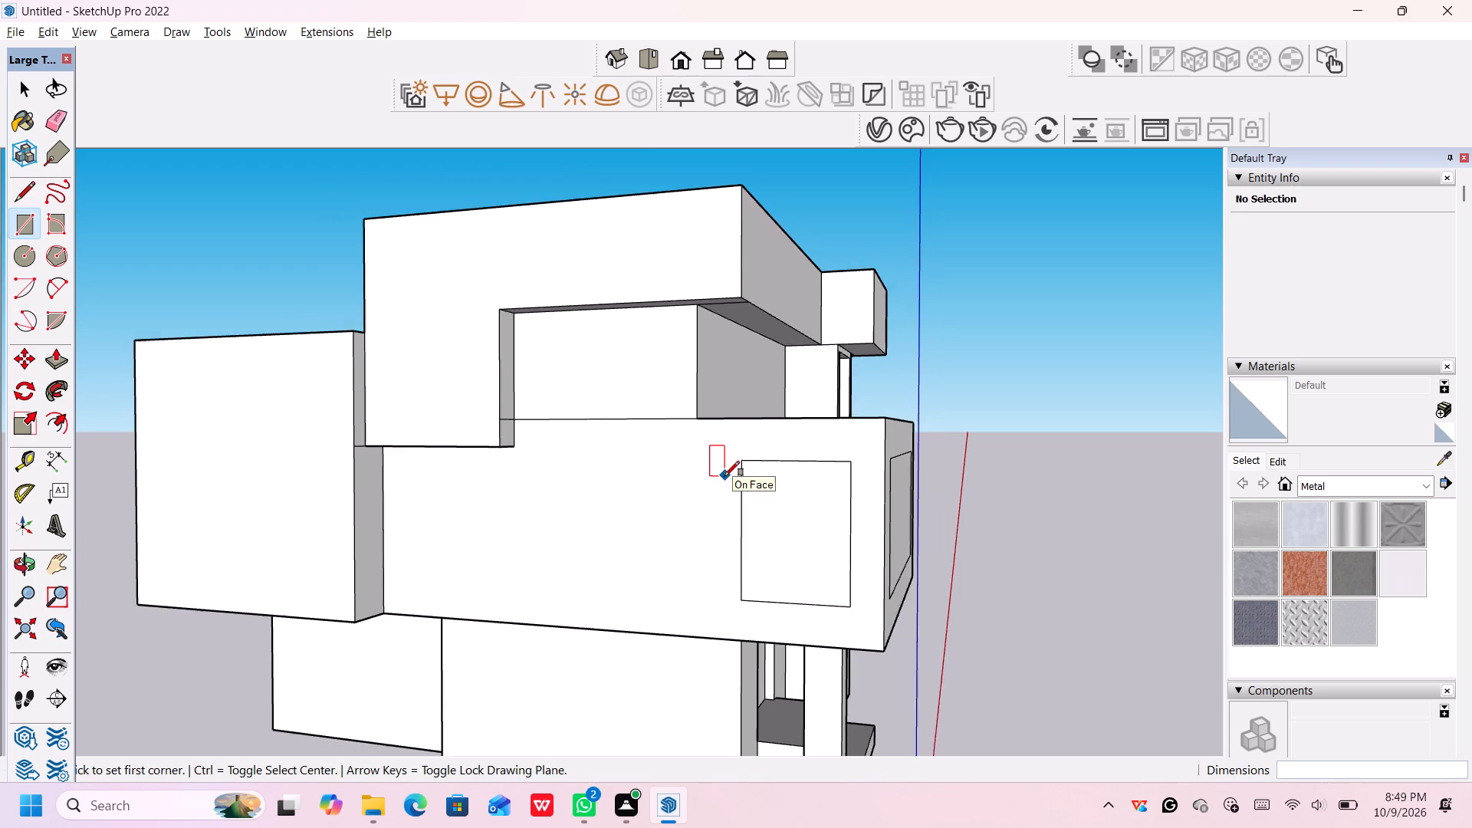
pyautogui.scroll(-1, 724, 476)
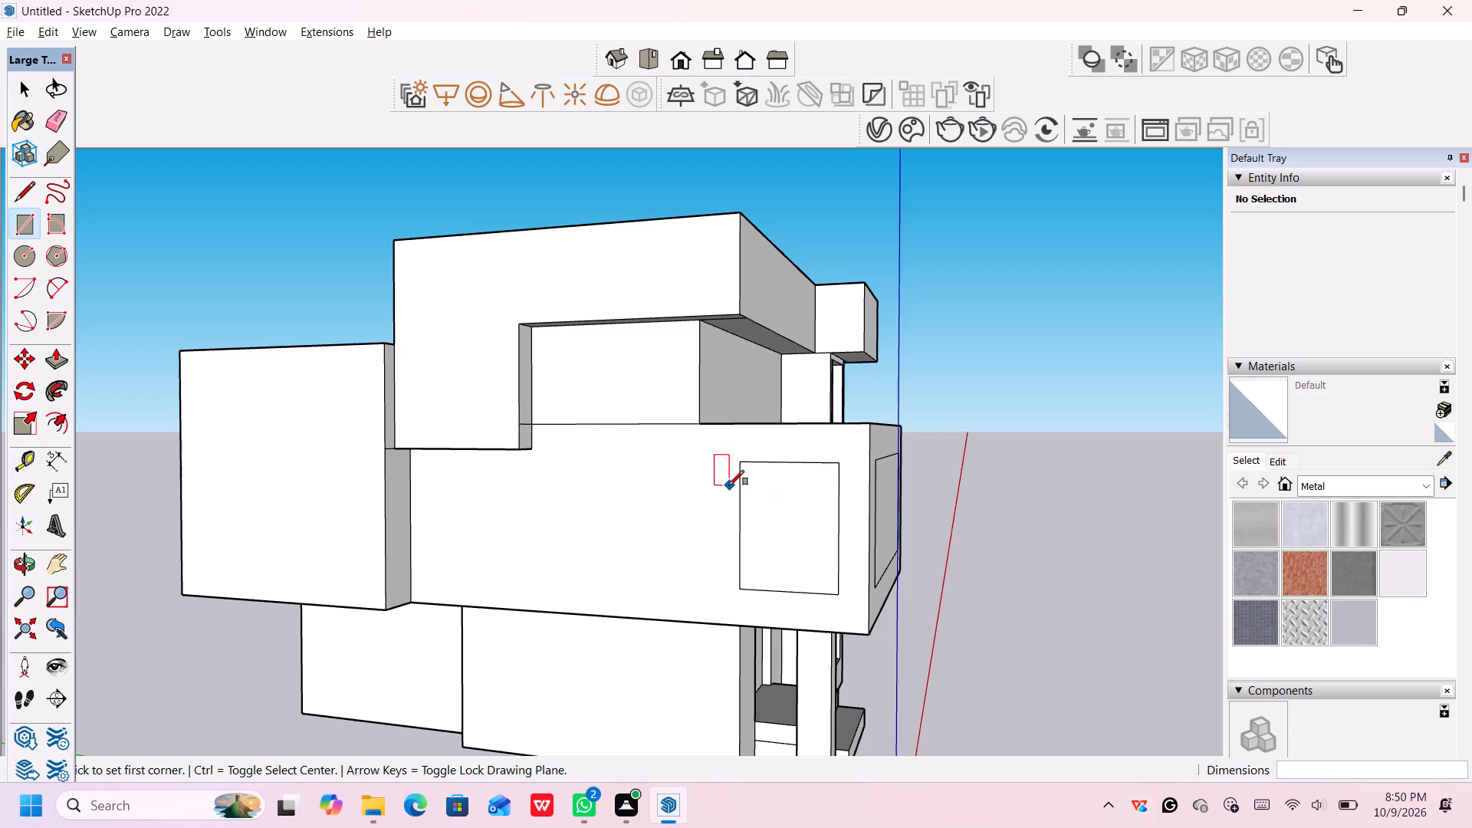
pyautogui.moveTo(729, 488); pyautogui.dragTo(729, 631, button='middle')
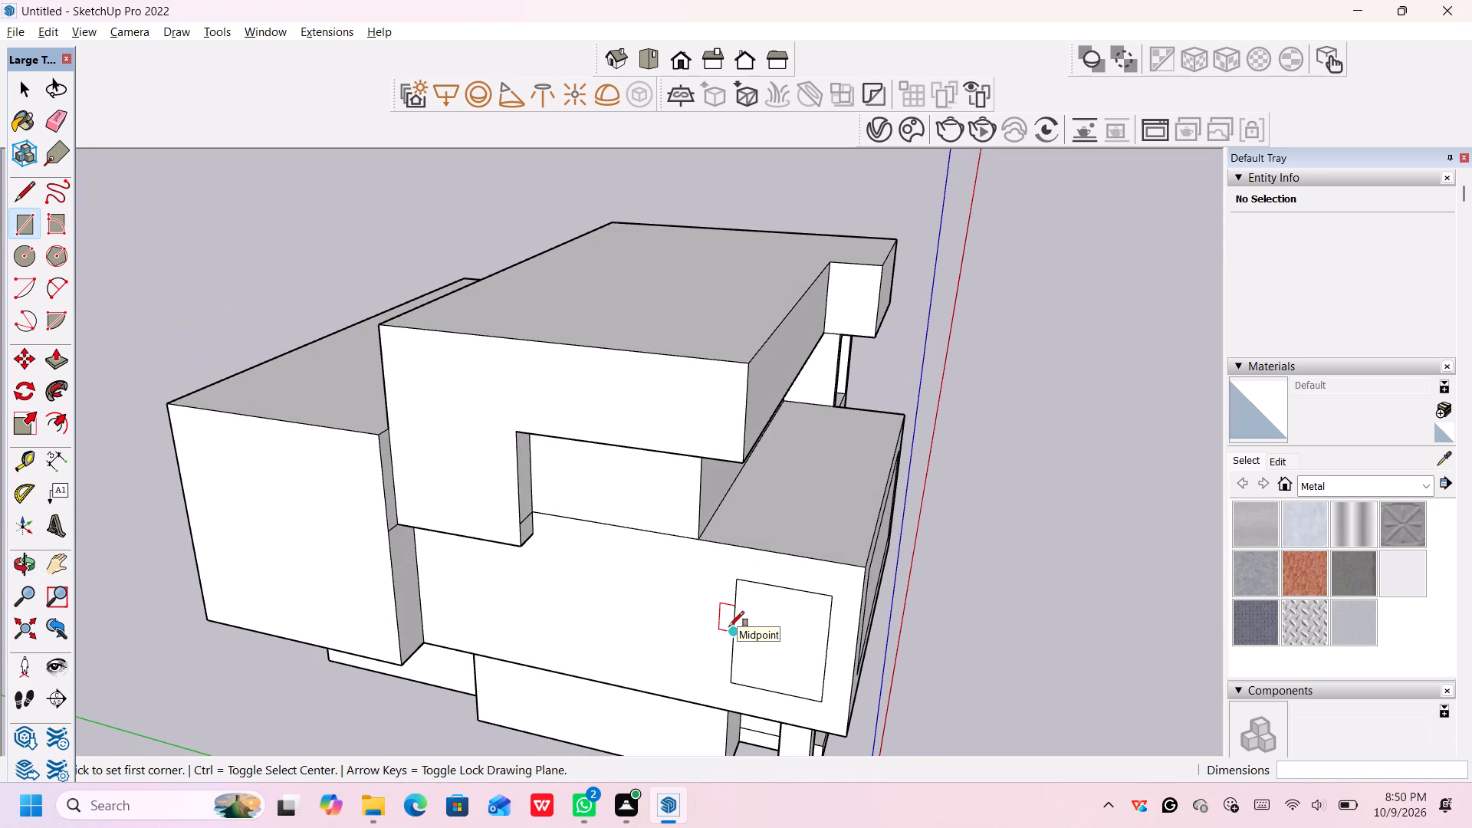
pyautogui.moveTo(709, 631); pyautogui.dragTo(854, 598, button='middle')
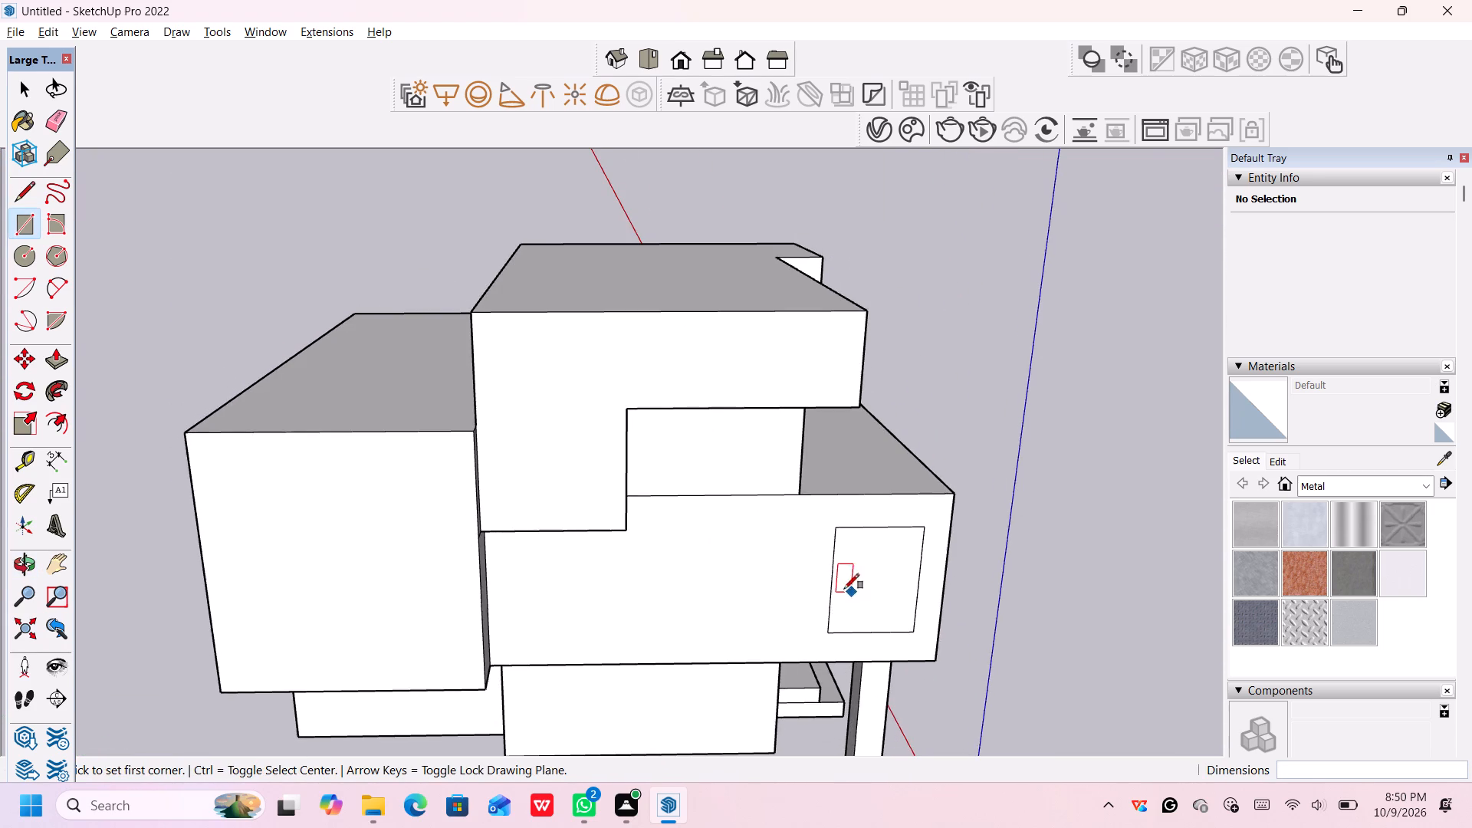
pyautogui.scroll(3, 793, 563)
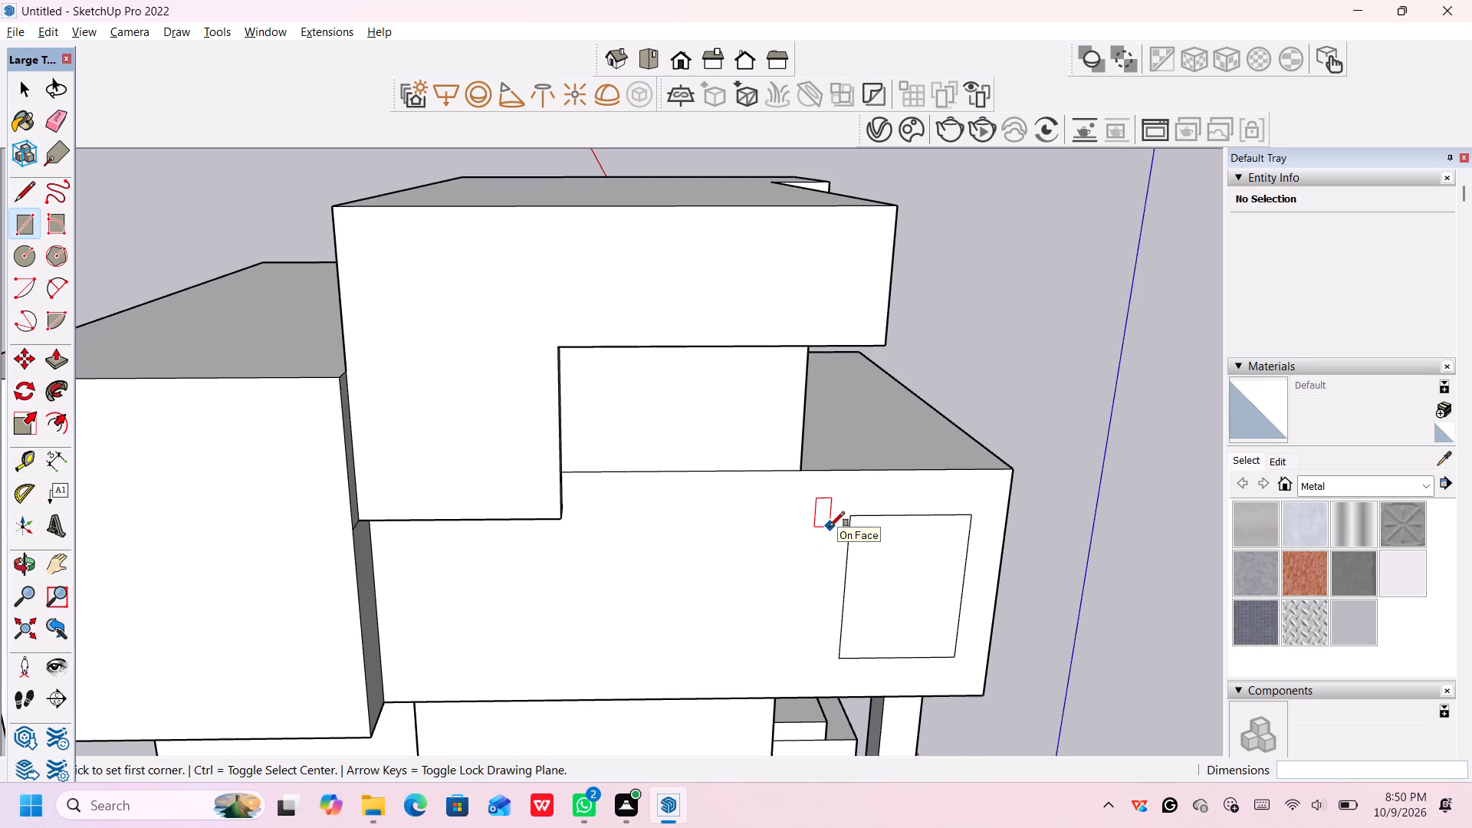
pyautogui.scroll(-1, 830, 527)
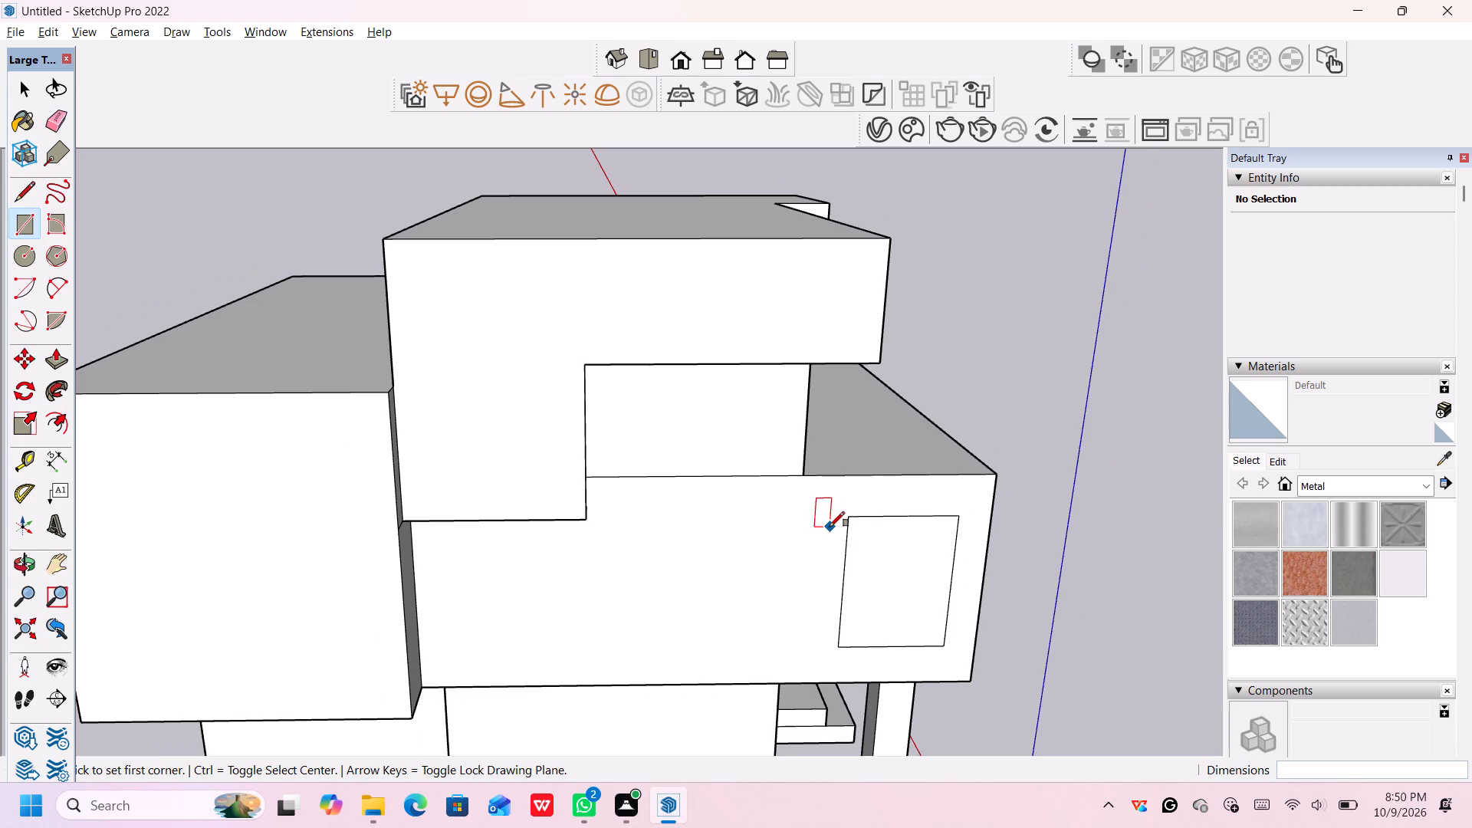
pyautogui.scroll(-2, 1041, 439)
pyautogui.scroll(-1, 1060, 550)
pyautogui.moveTo(1060, 554); pyautogui.dragTo(1053, 557, button='middle')
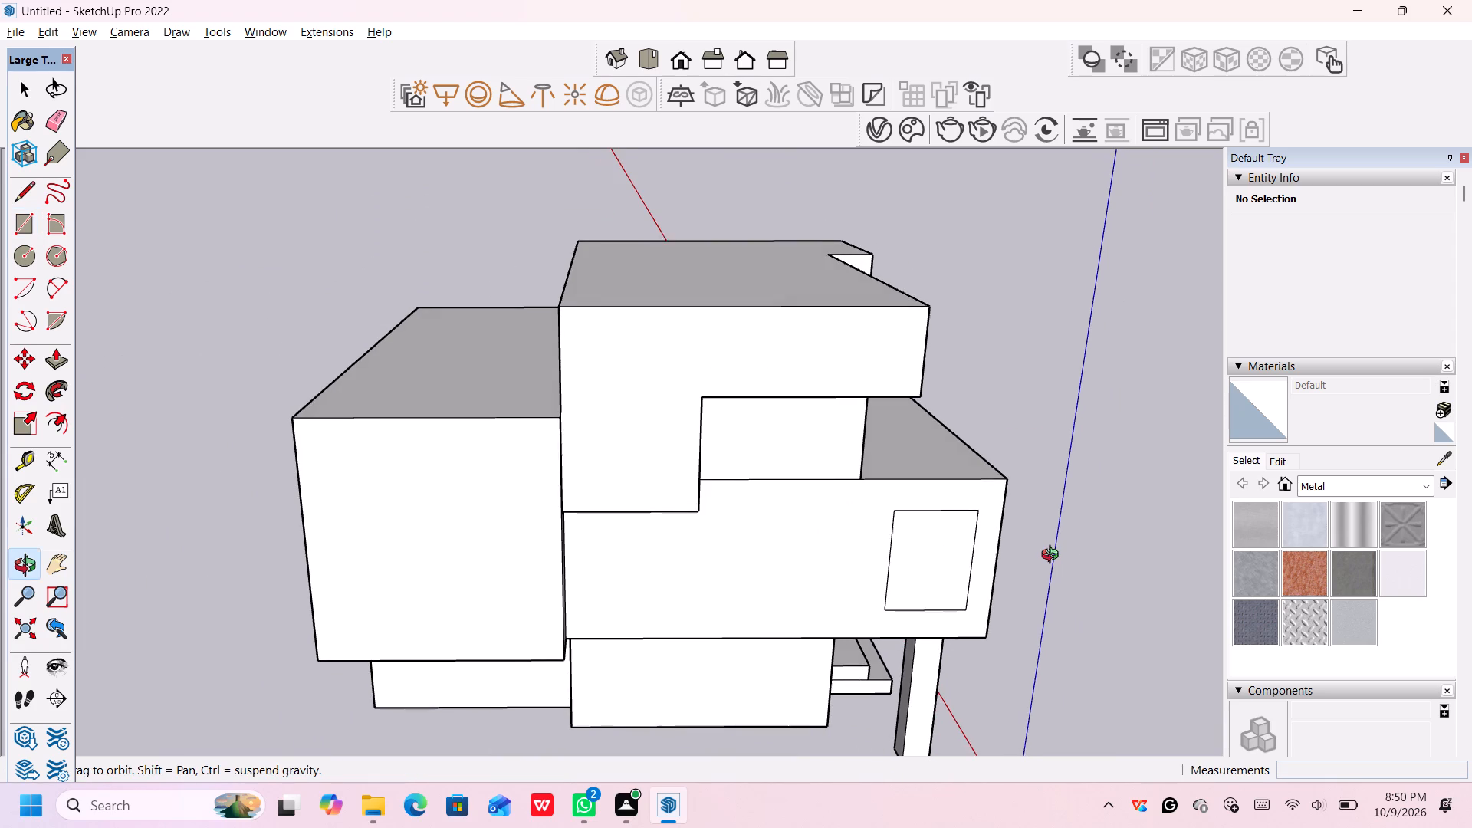
pyautogui.moveTo(1053, 557); pyautogui.dragTo(1053, 557, button='middle')
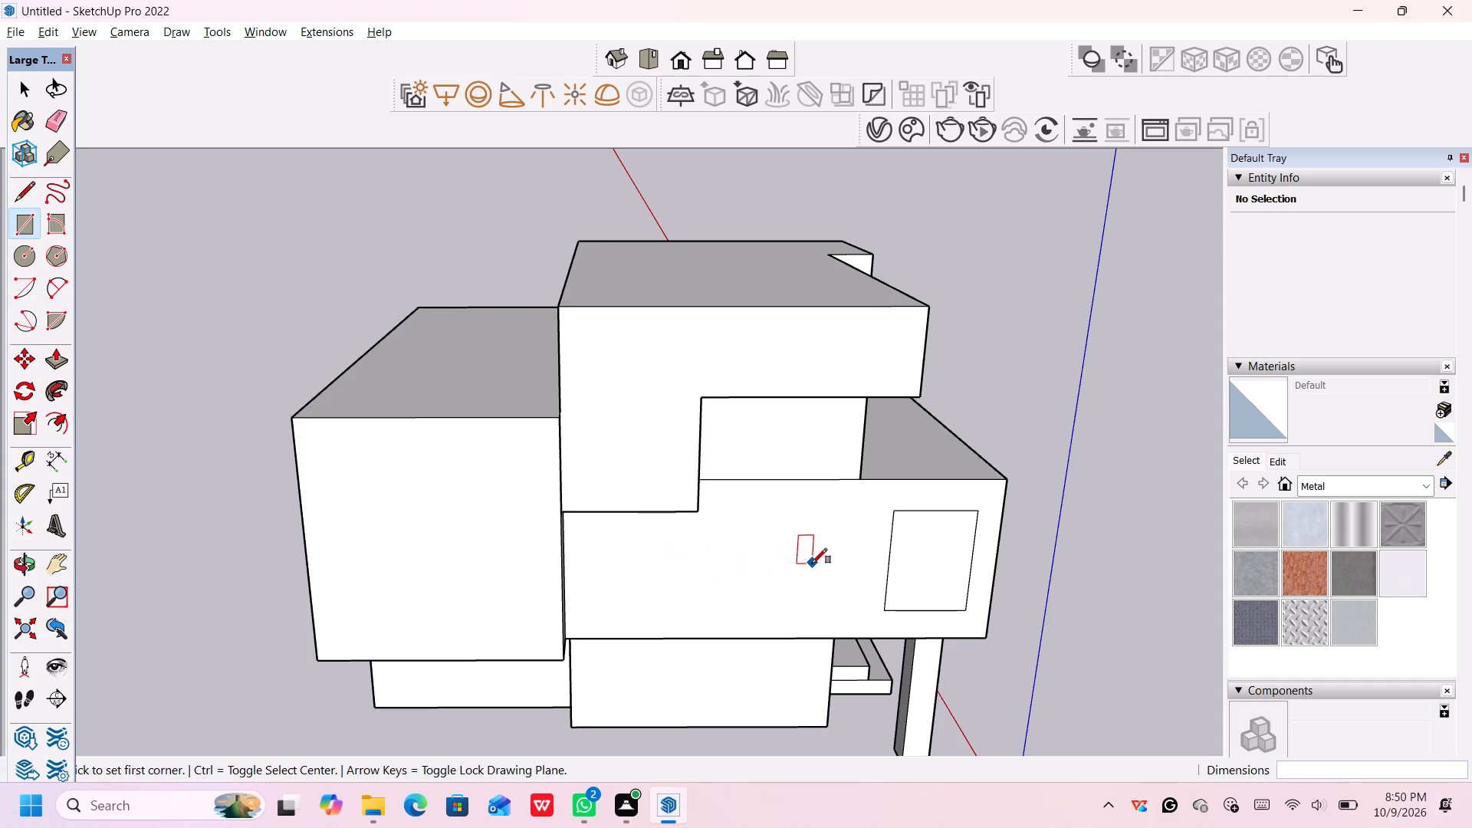
# Draw a second window rectangle about 12' 3" high by 9' wide beside the first on the middle-floor box's side face.
pyautogui.scroll(2, 861, 531)
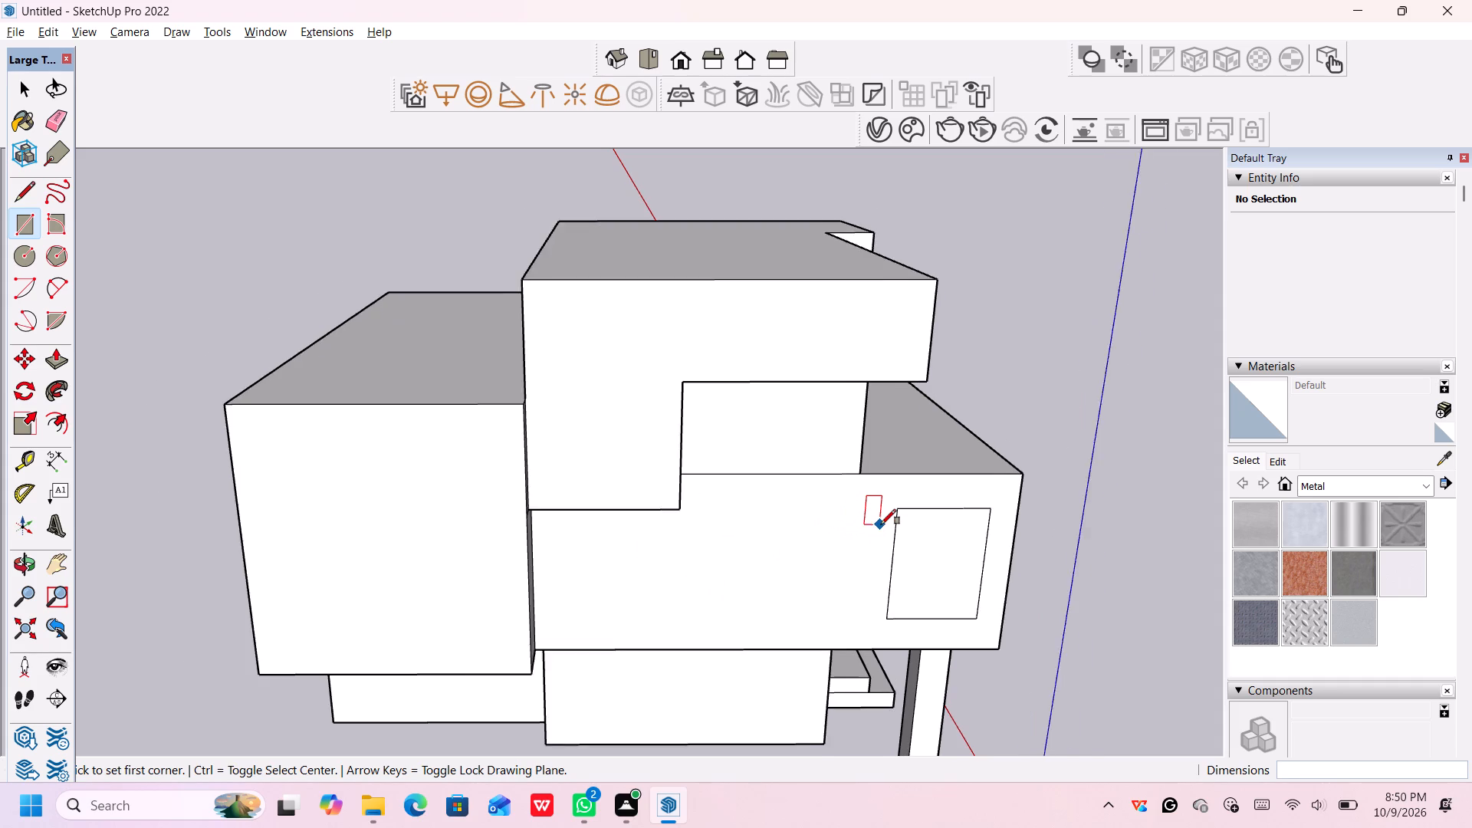
pyautogui.scroll(1, 881, 524)
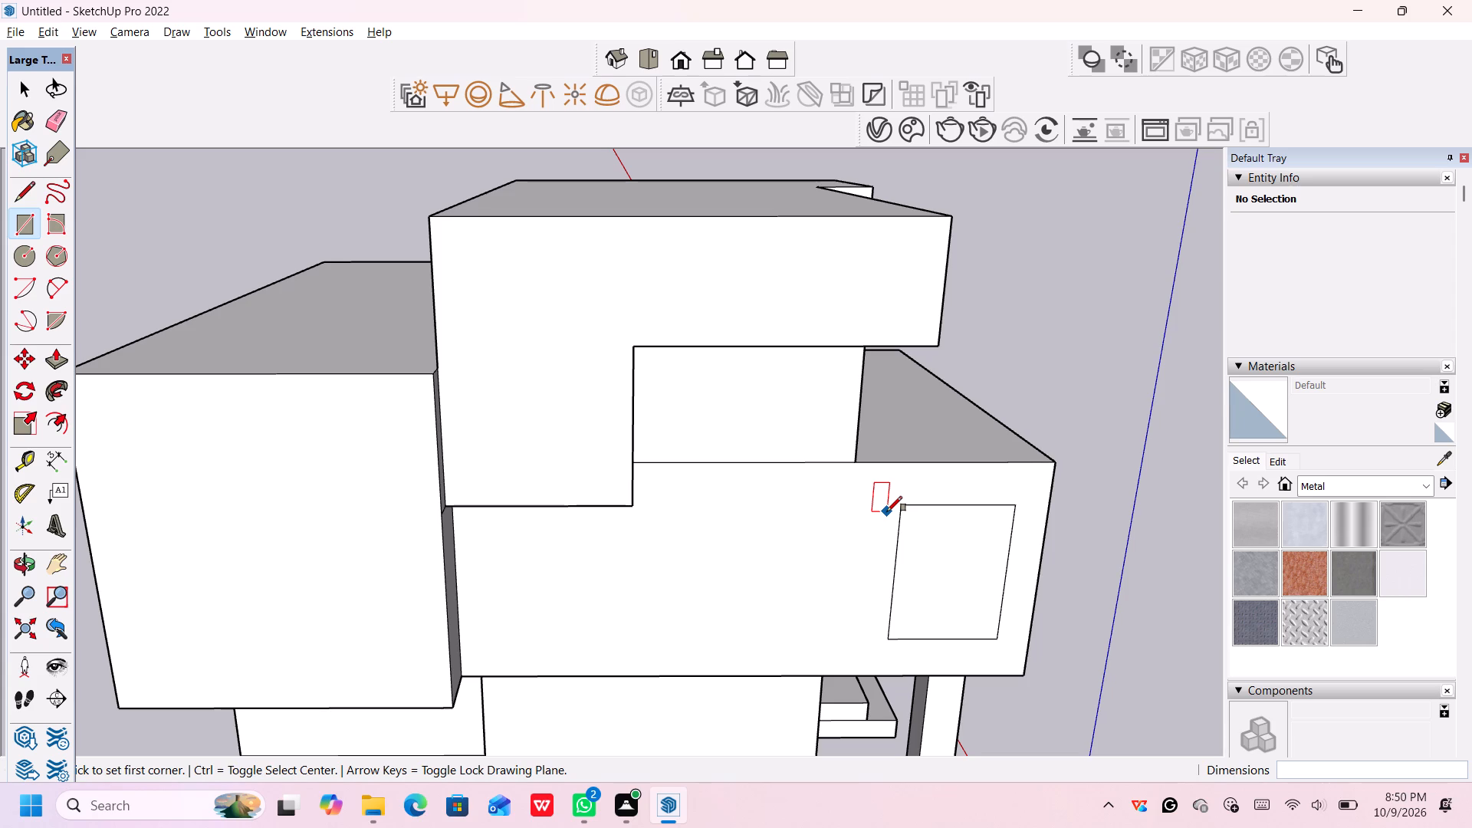
pyautogui.scroll(2, 887, 511)
pyautogui.click(888, 507)
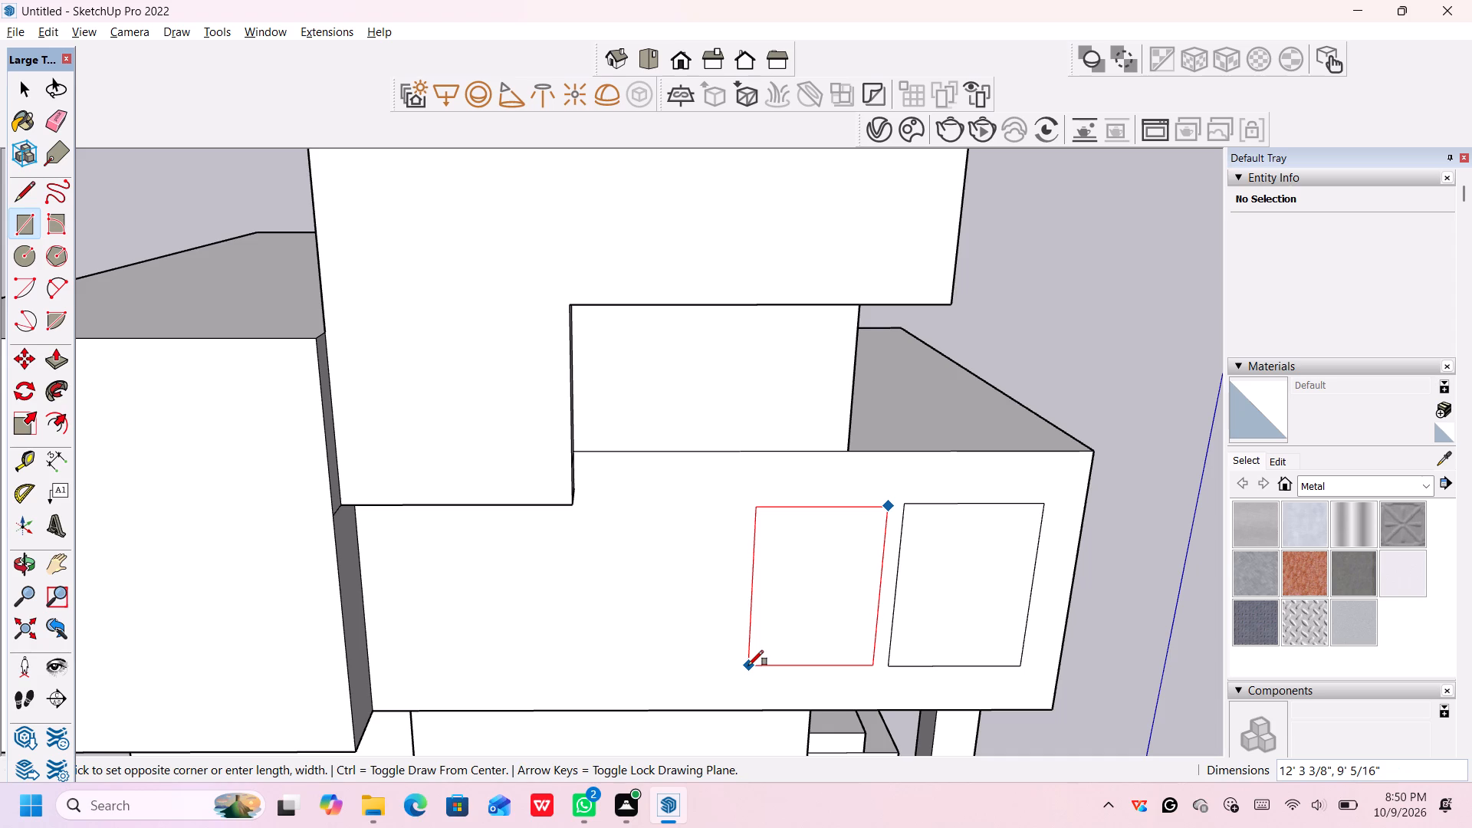
pyautogui.click(748, 665)
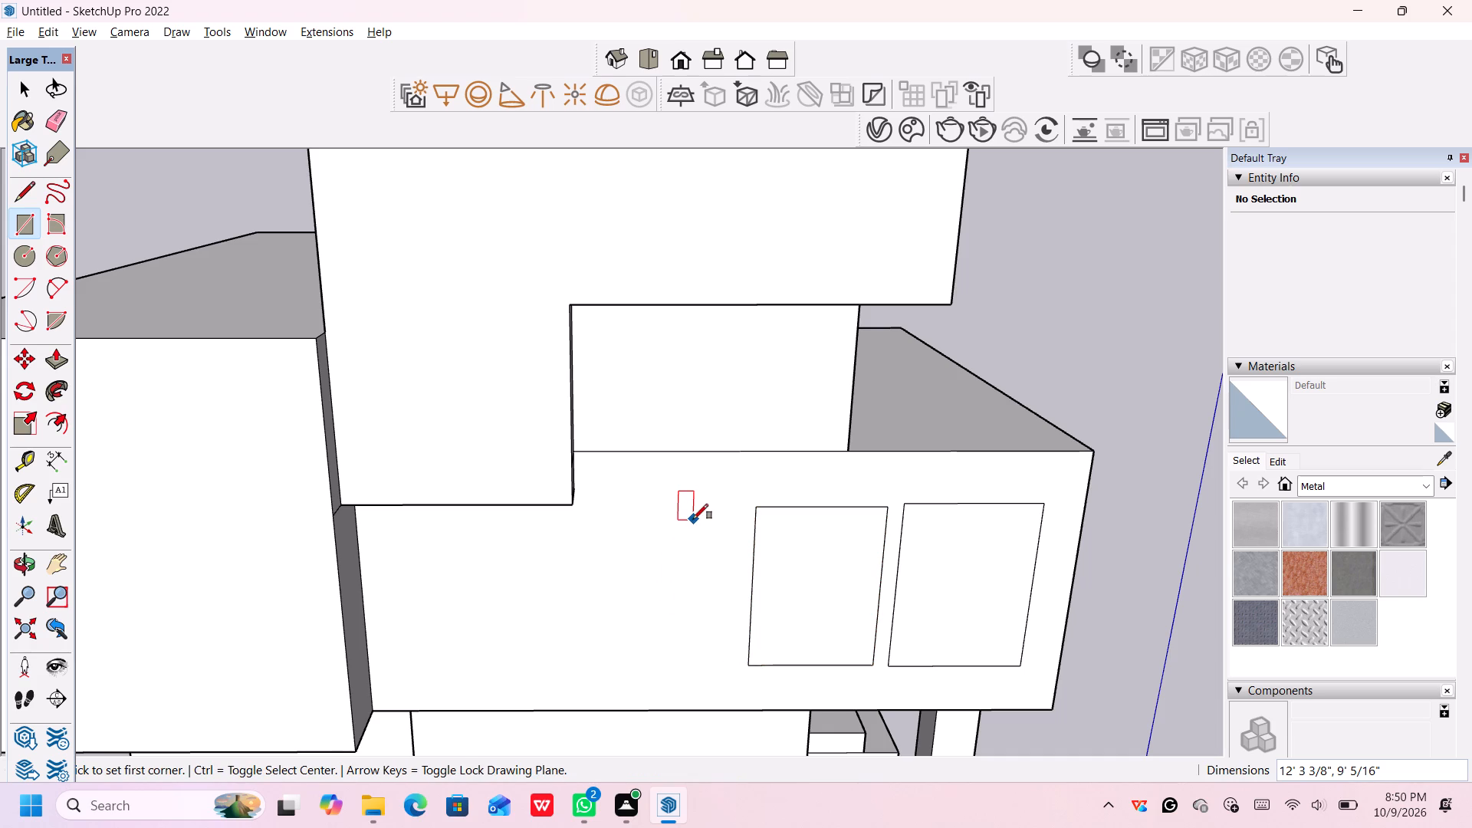
# Draw a small window rectangle about 5' 5" by 4' 11" on the same side face, rearward of the two large windows.
pyautogui.click(694, 517)
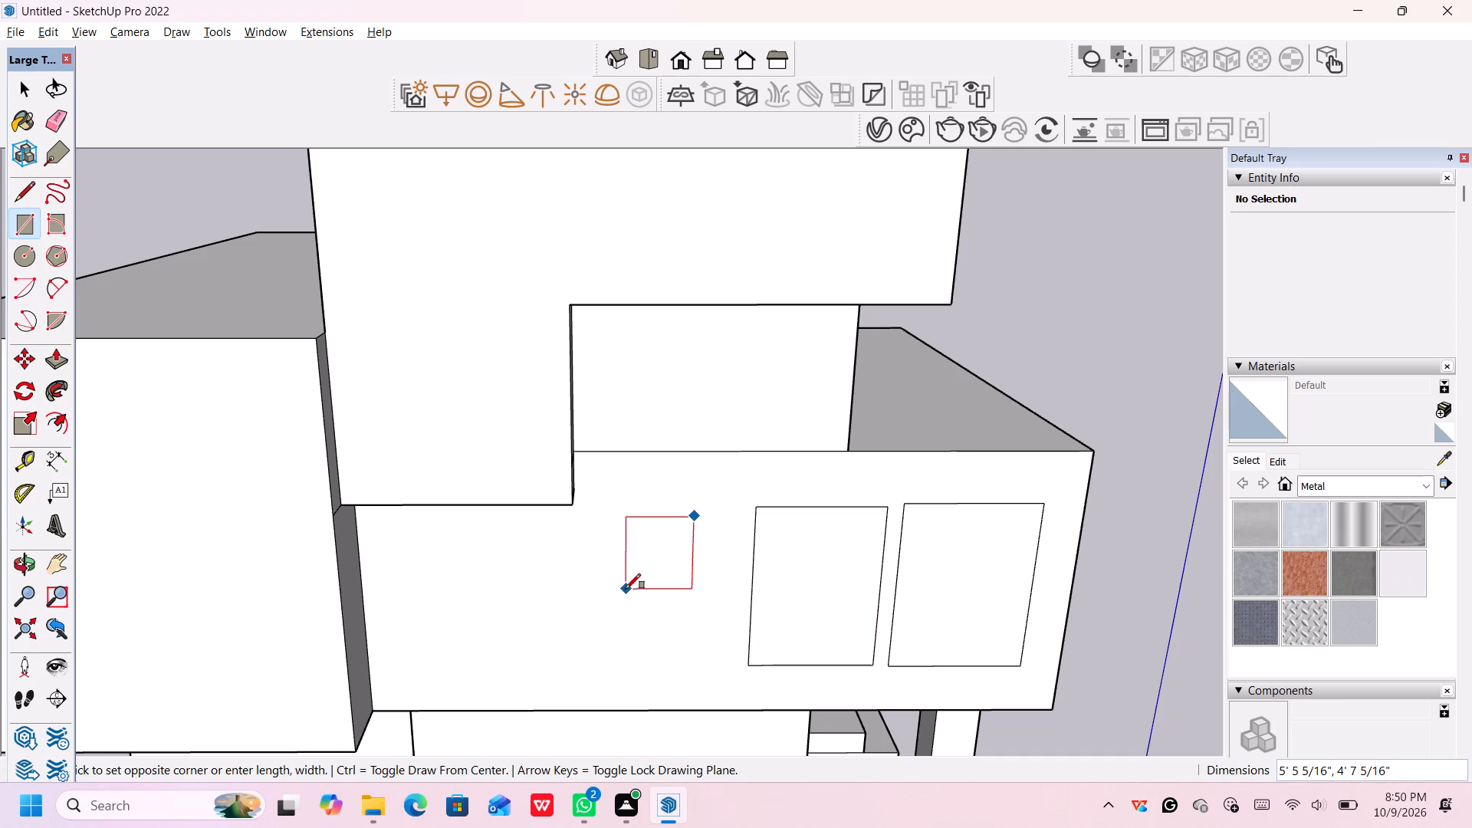
pyautogui.click(623, 589)
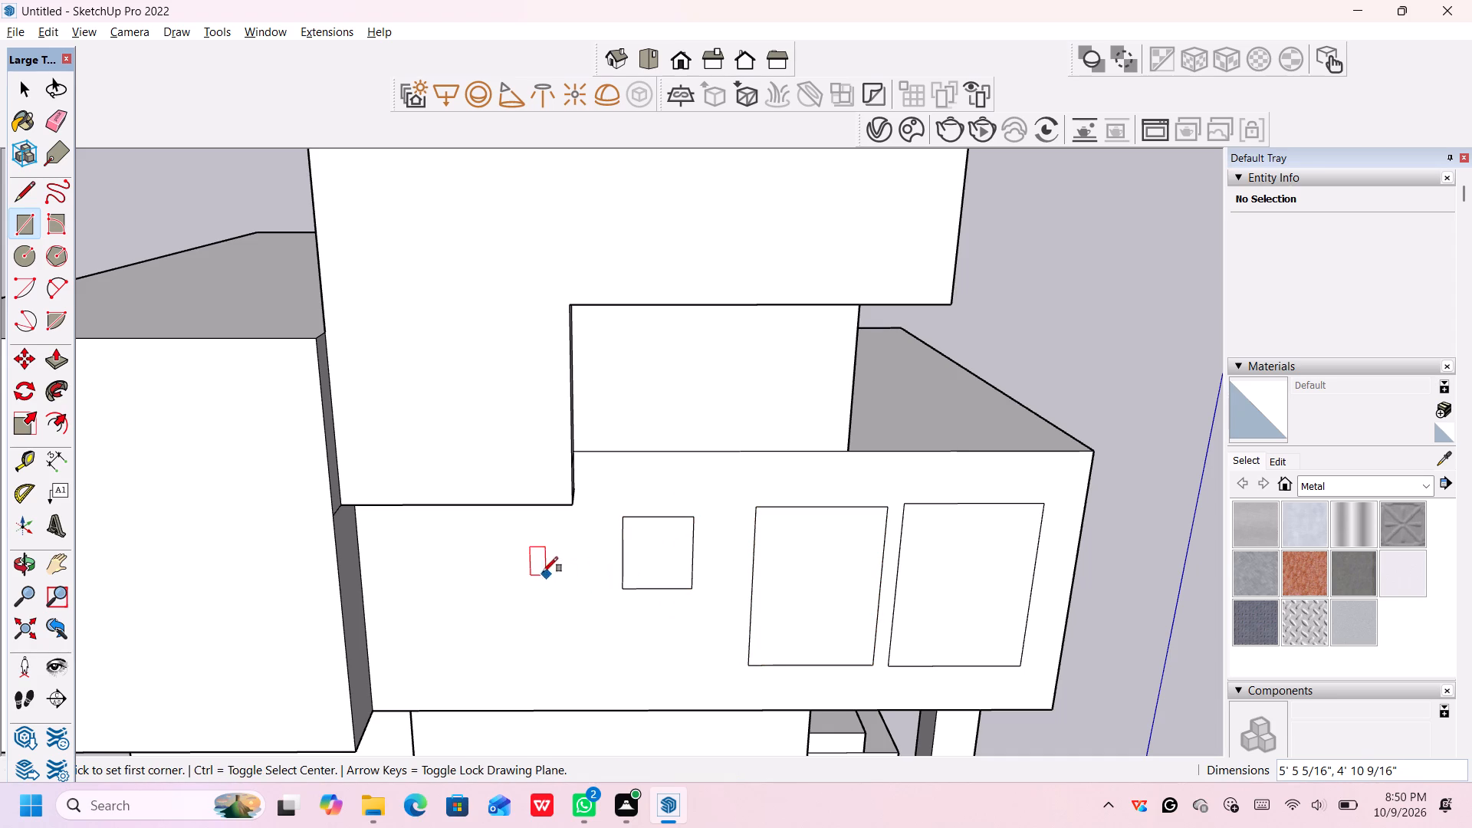
# Draw a window rectangle about 11' 4" by 10' 11" at the rear end of the middle-floor box's side face.
pyautogui.click(537, 527)
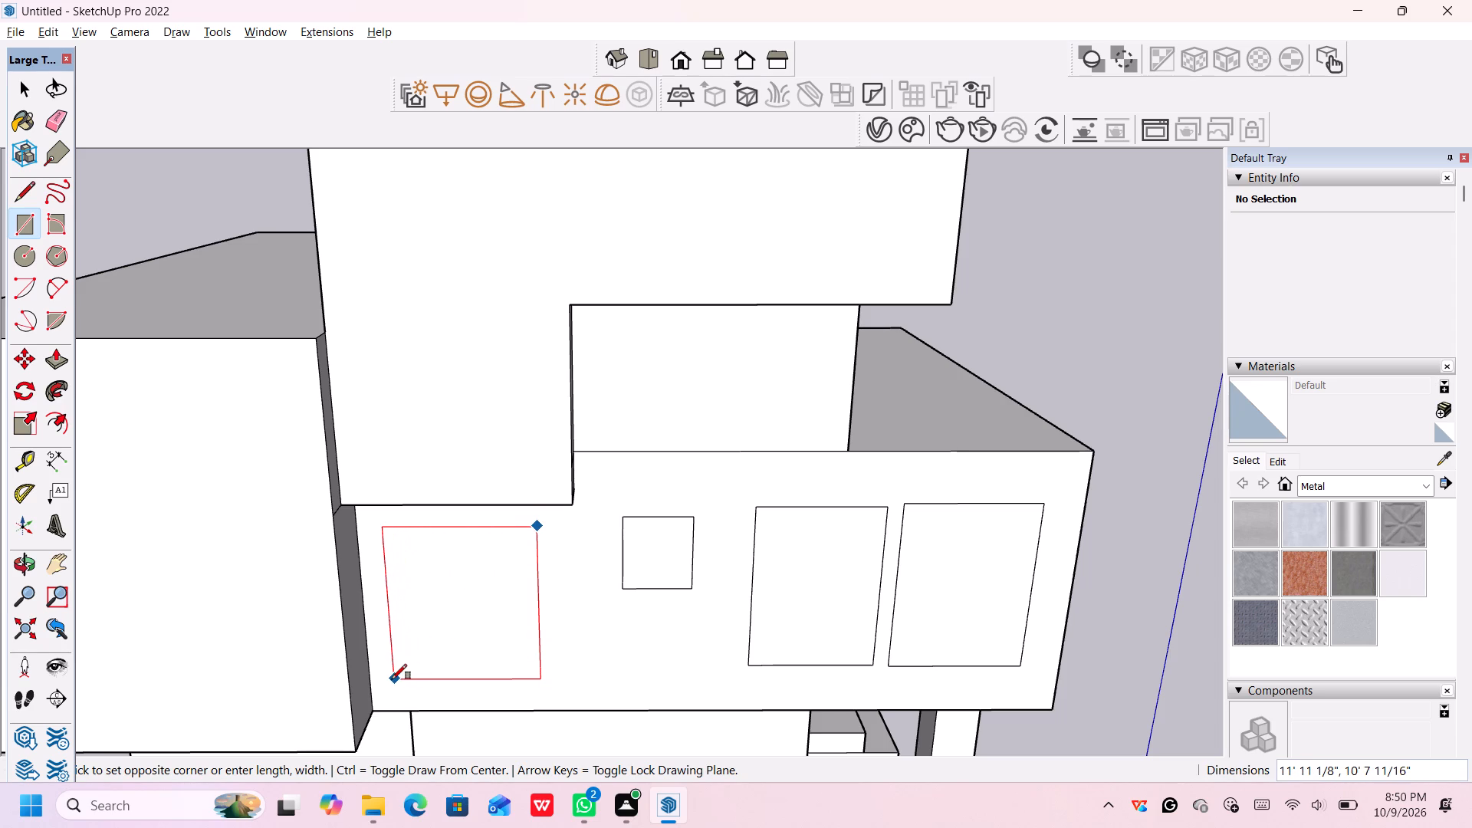
pyautogui.moveTo(396, 678); pyautogui.dragTo(417, 531, button='middle')
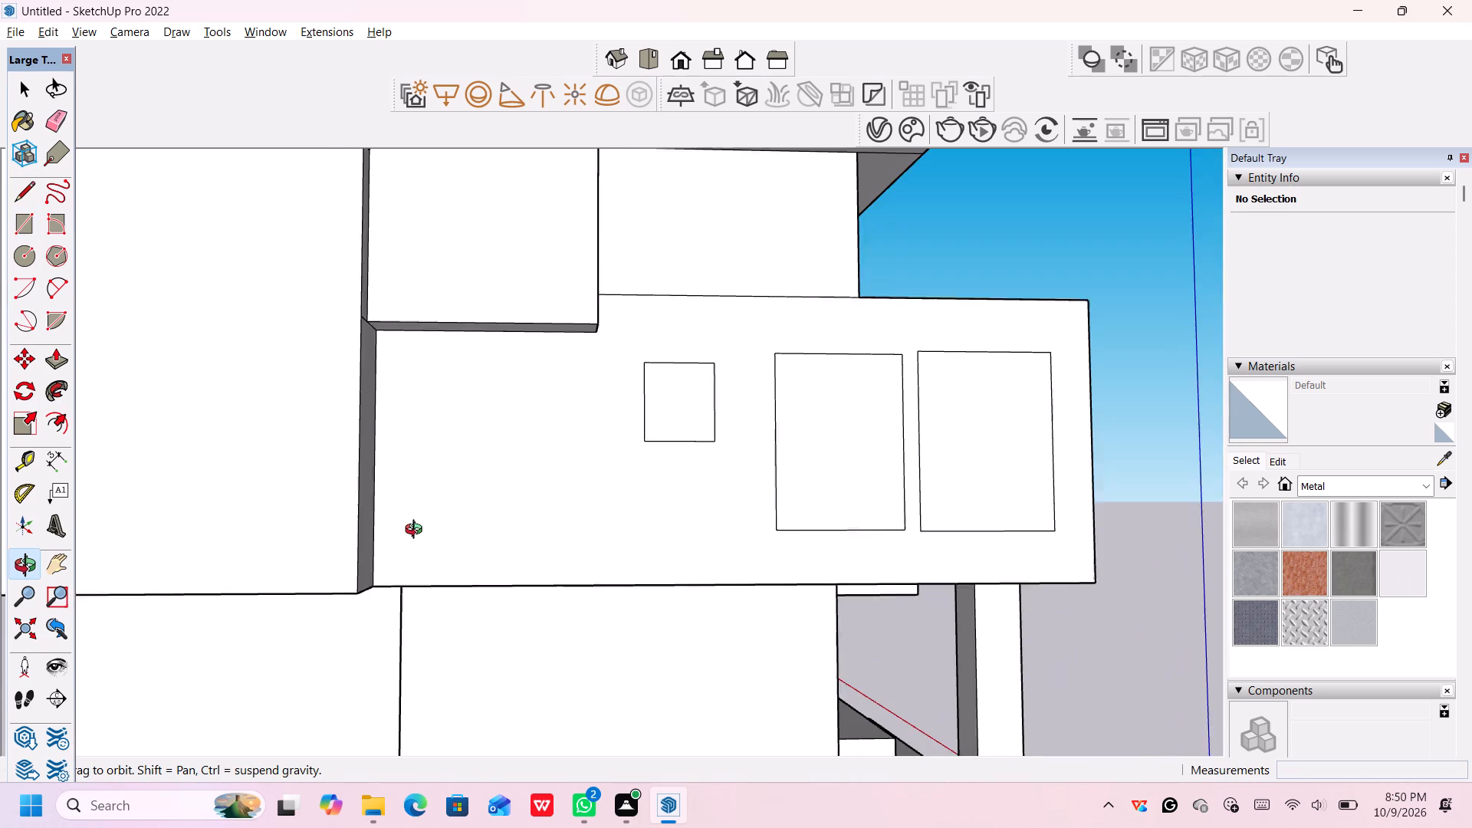
pyautogui.moveTo(417, 531); pyautogui.dragTo(417, 534, button='middle')
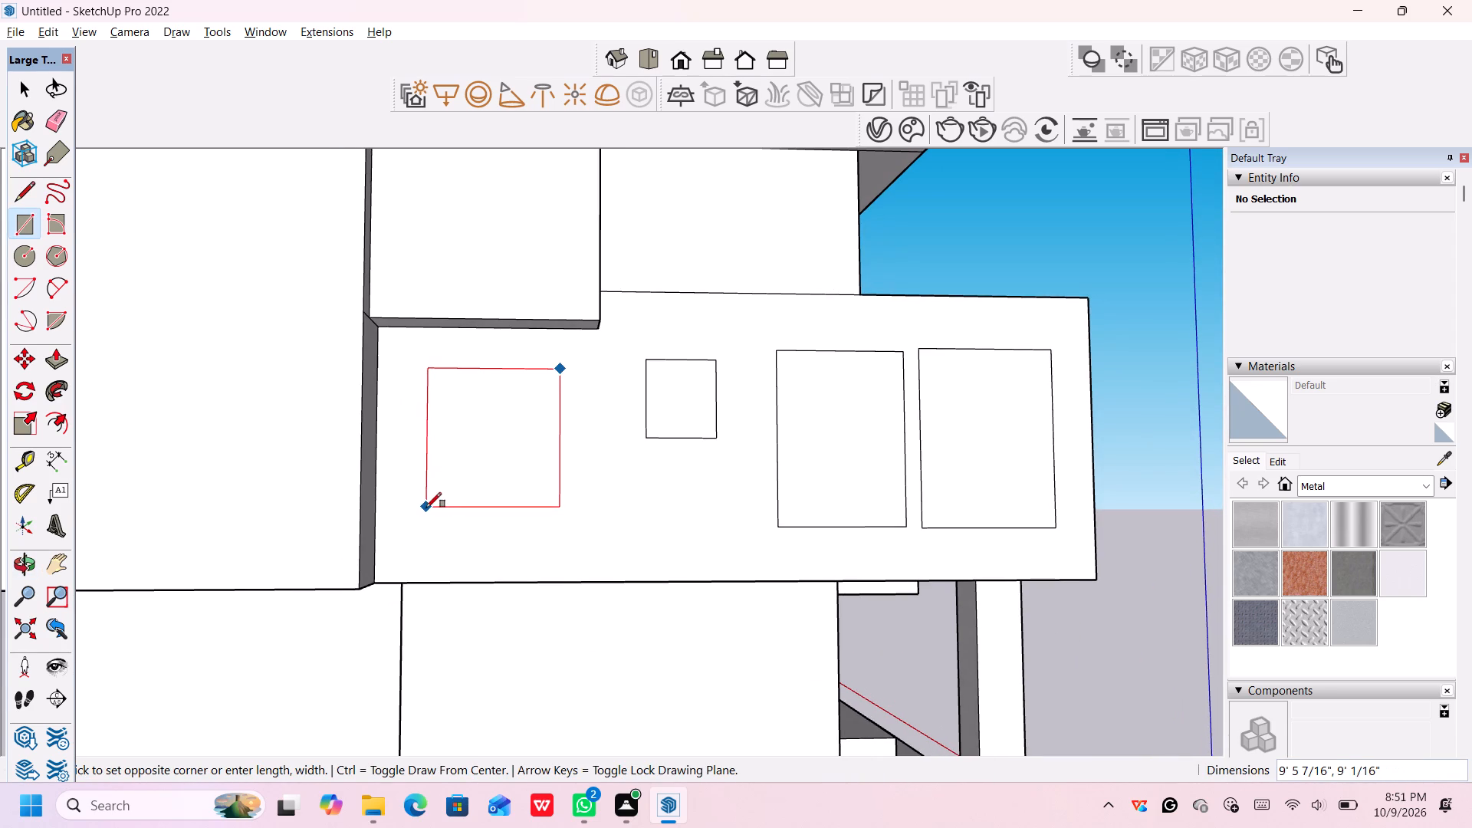
pyautogui.click(390, 531)
# Draw a window rectangle about 10' high on the rear box's side face, near the edge meeting the middle-floor box.
pyautogui.scroll(-13, 437, 496)
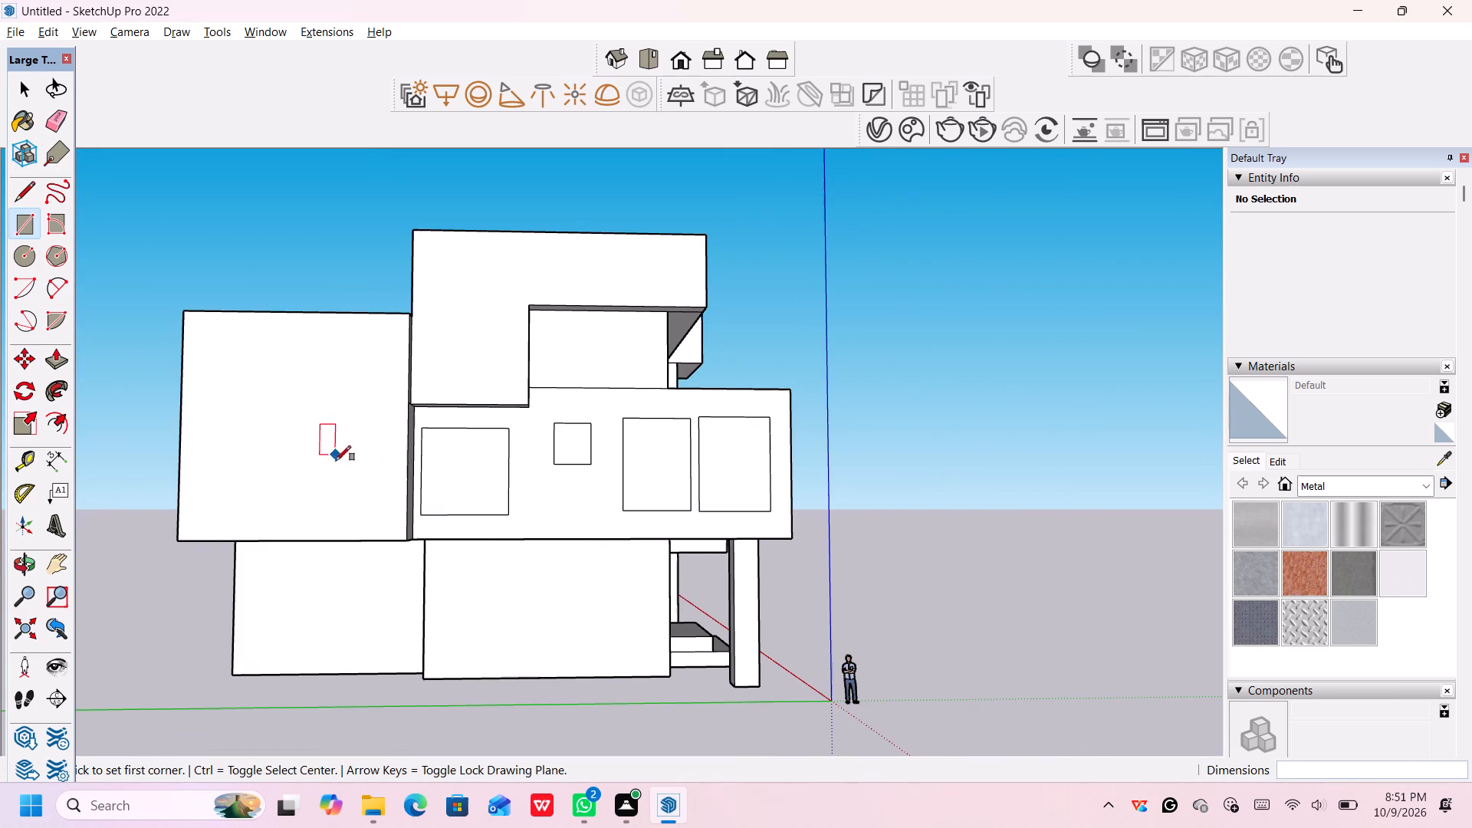
pyautogui.click(371, 490)
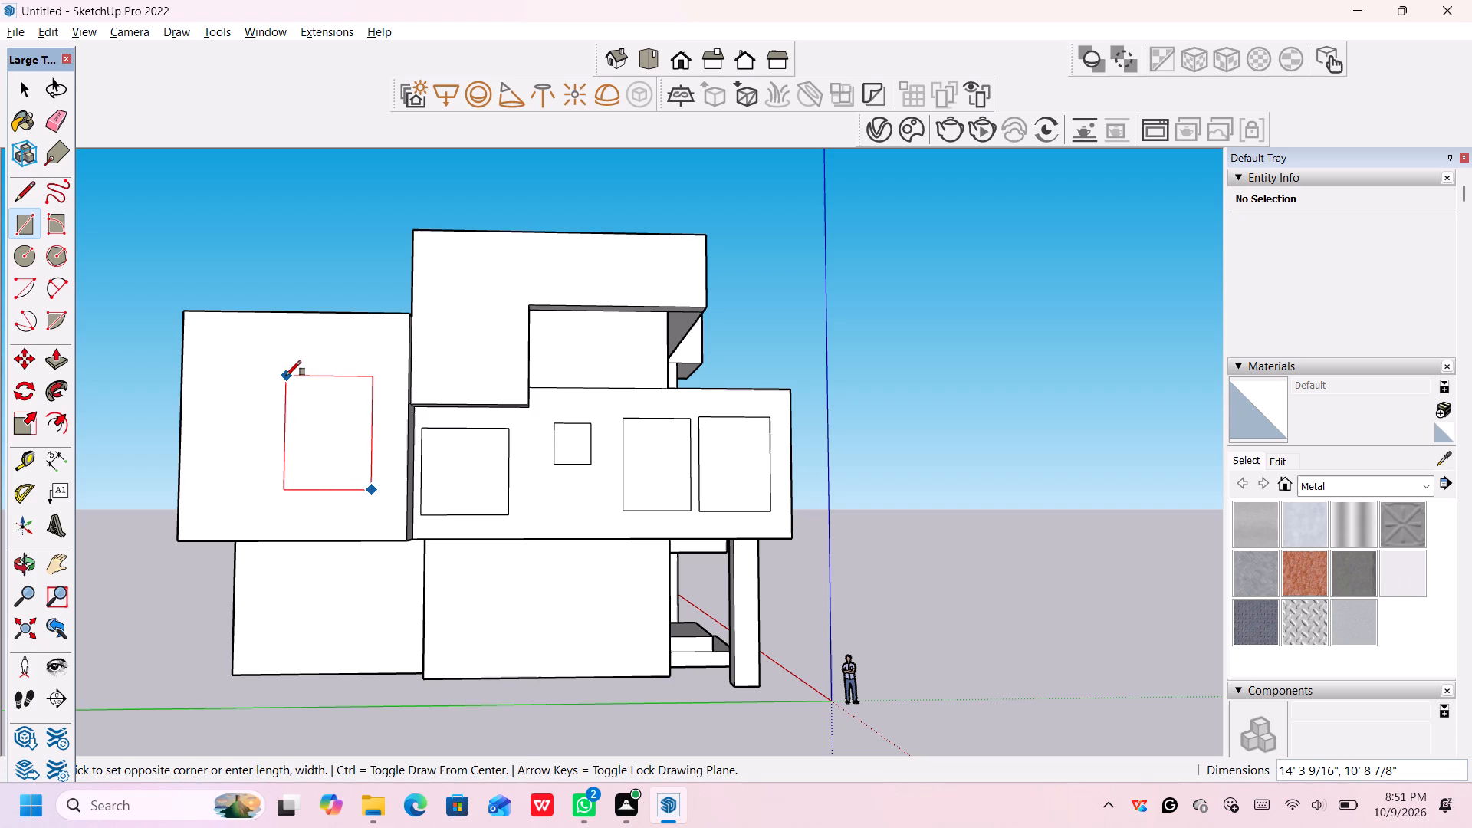
pyautogui.click(307, 412)
# Draw a window rectangle about 7' 8" high by 6' 2" wide on the top-floor box's downward-projecting rear side face.
pyautogui.scroll(-2, 729, 441)
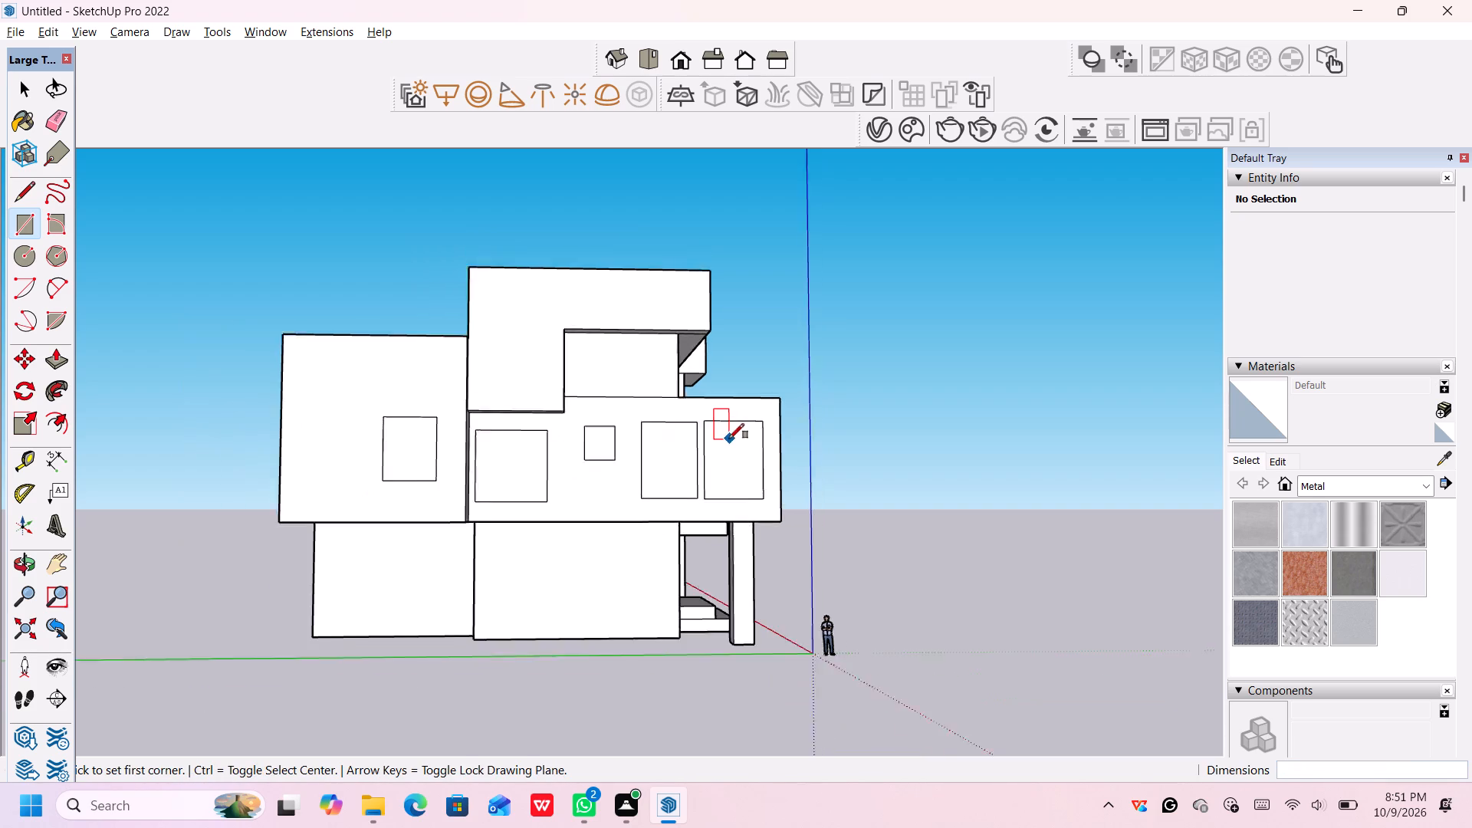
pyautogui.scroll(-2, 729, 439)
pyautogui.moveTo(862, 520); pyautogui.dragTo(806, 586, button='middle')
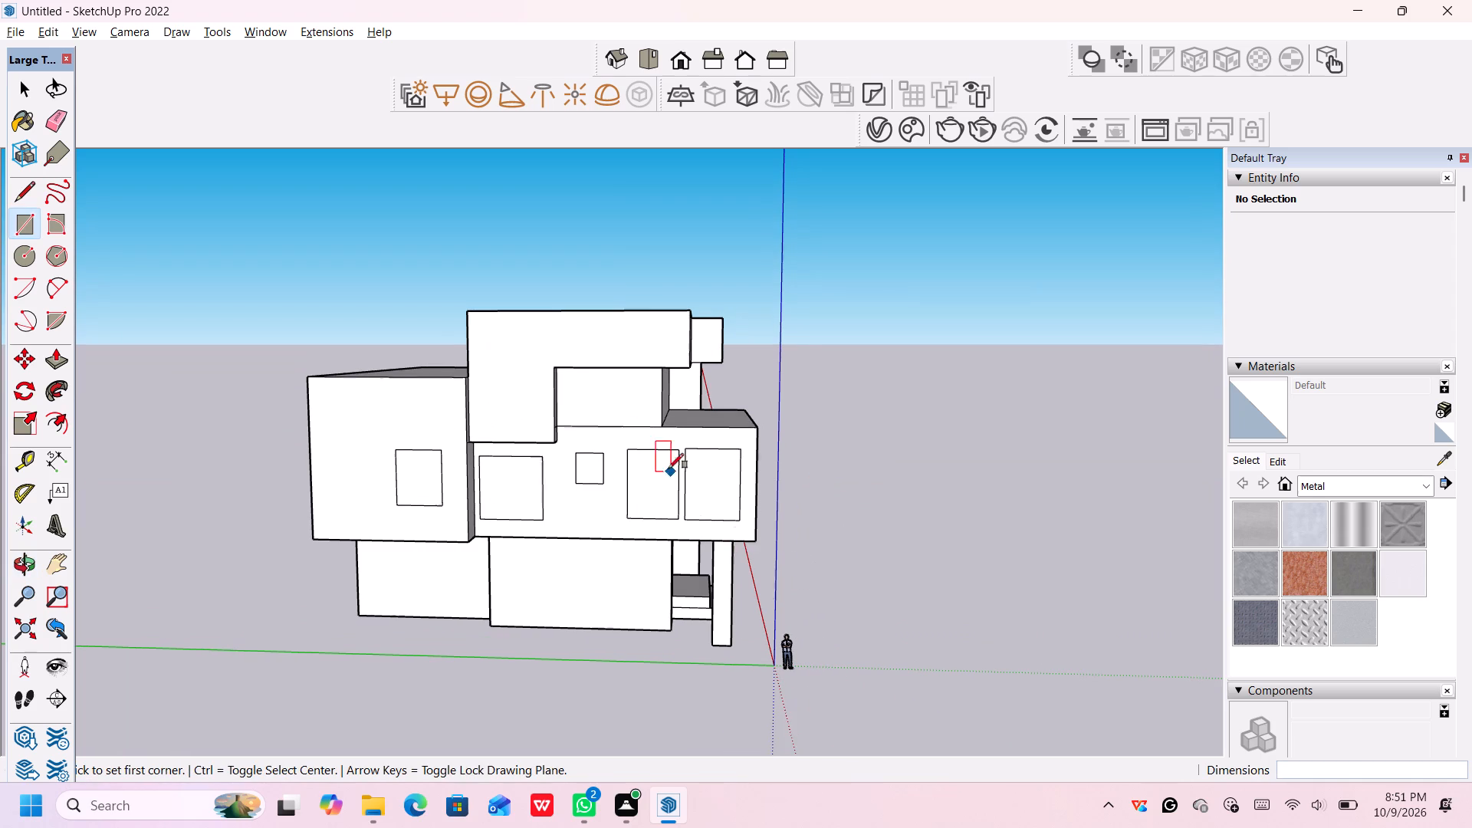
pyautogui.scroll(4, 531, 374)
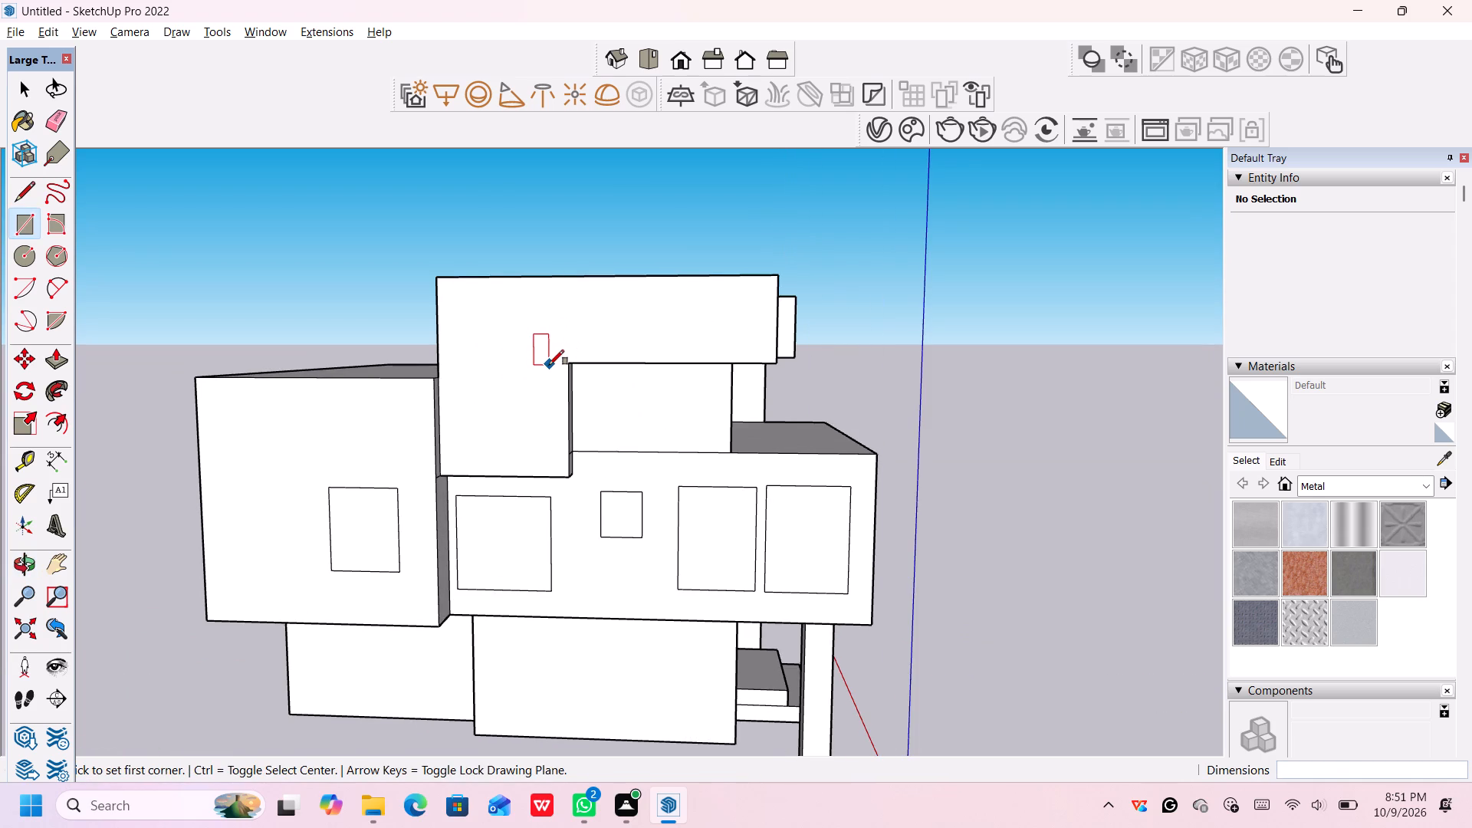
pyautogui.click(549, 365)
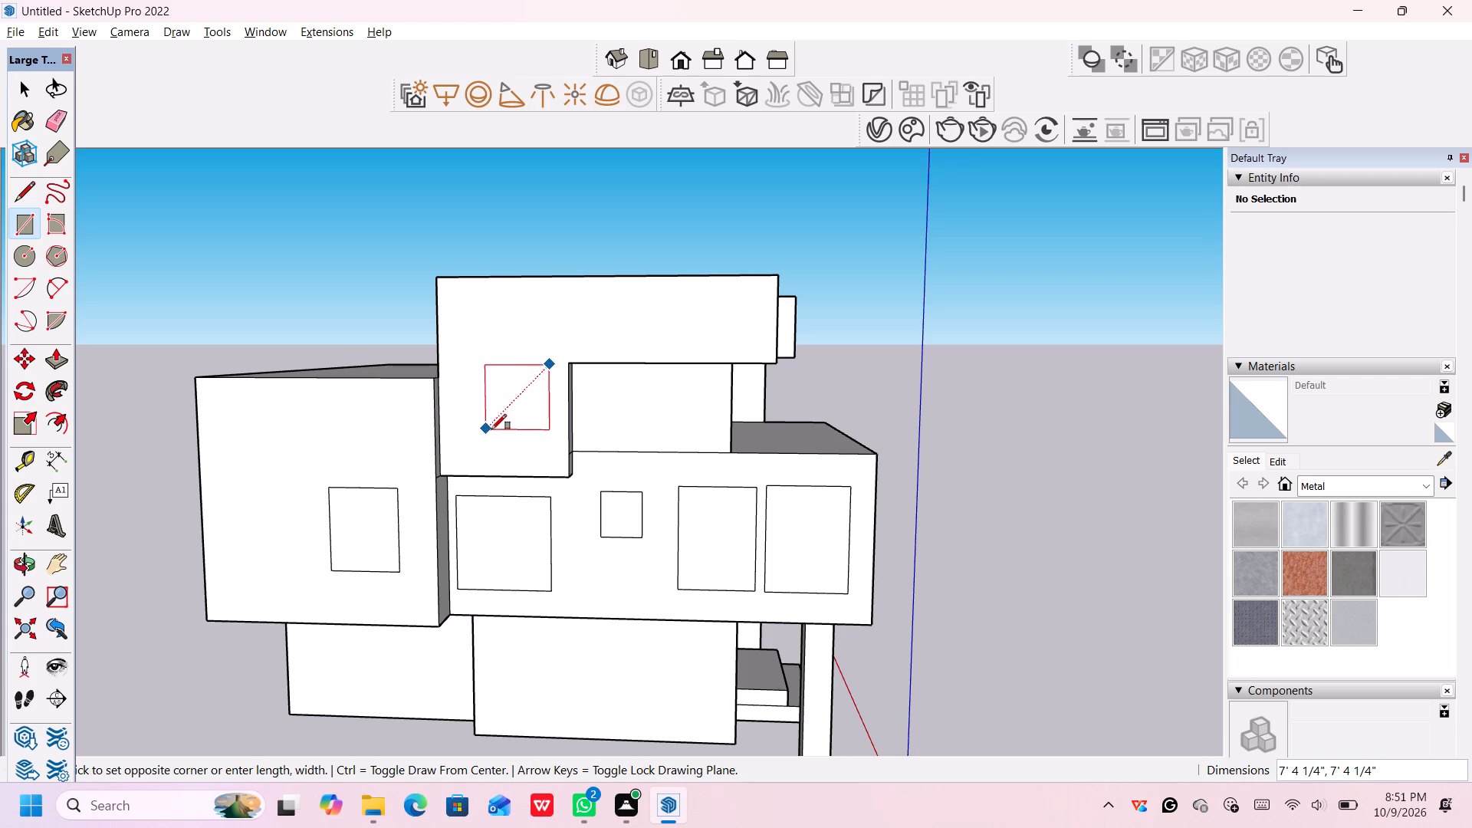
pyautogui.click(496, 432)
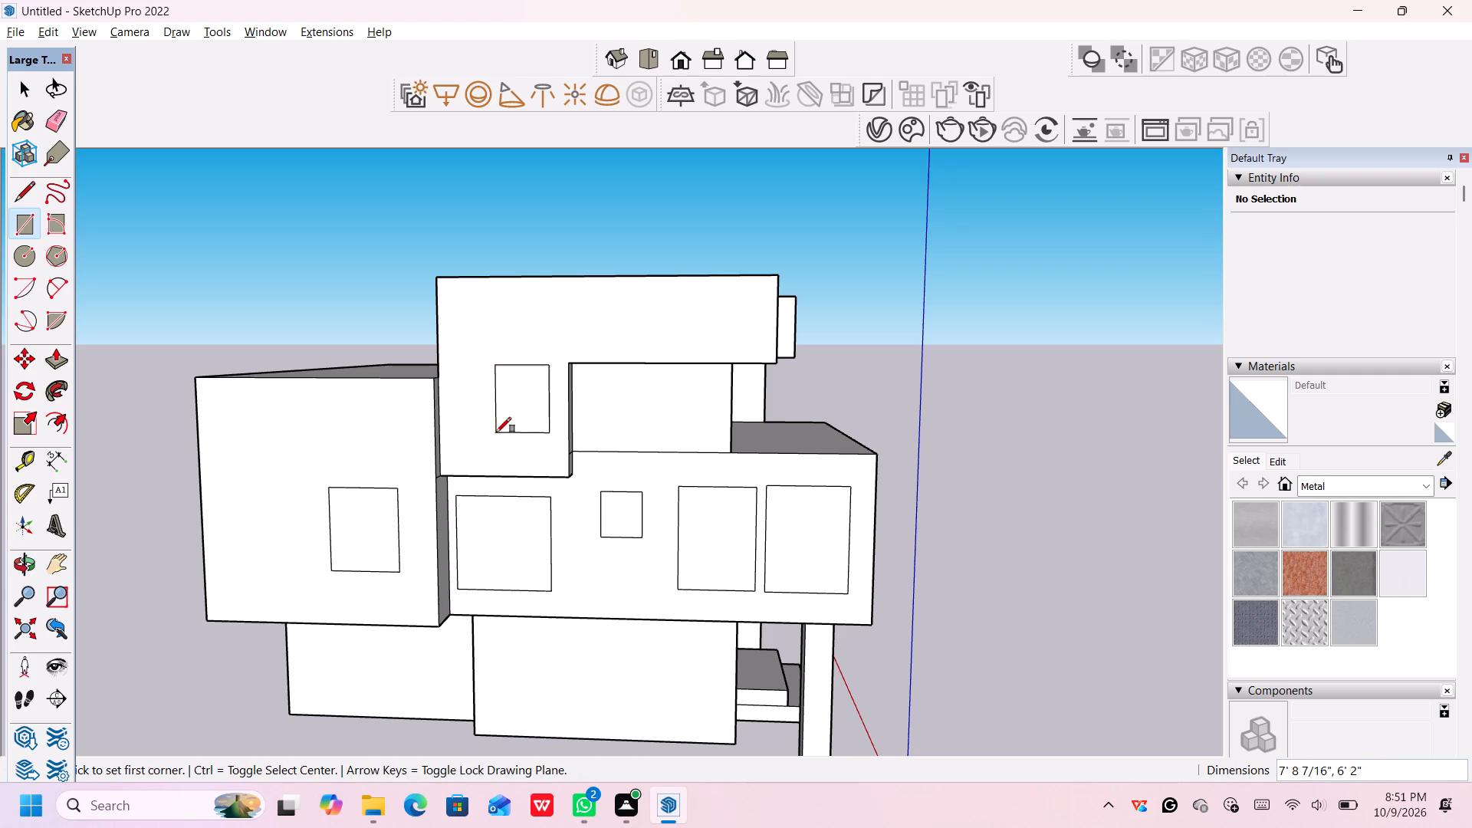
# Draw an opening about 9' 7" high by 6' 7" wide on the recessed top-floor side wall, rising from its base edge near the rear.
pyautogui.scroll(-2, 830, 399)
pyautogui.moveTo(899, 432); pyautogui.dragTo(899, 432, button='middle')
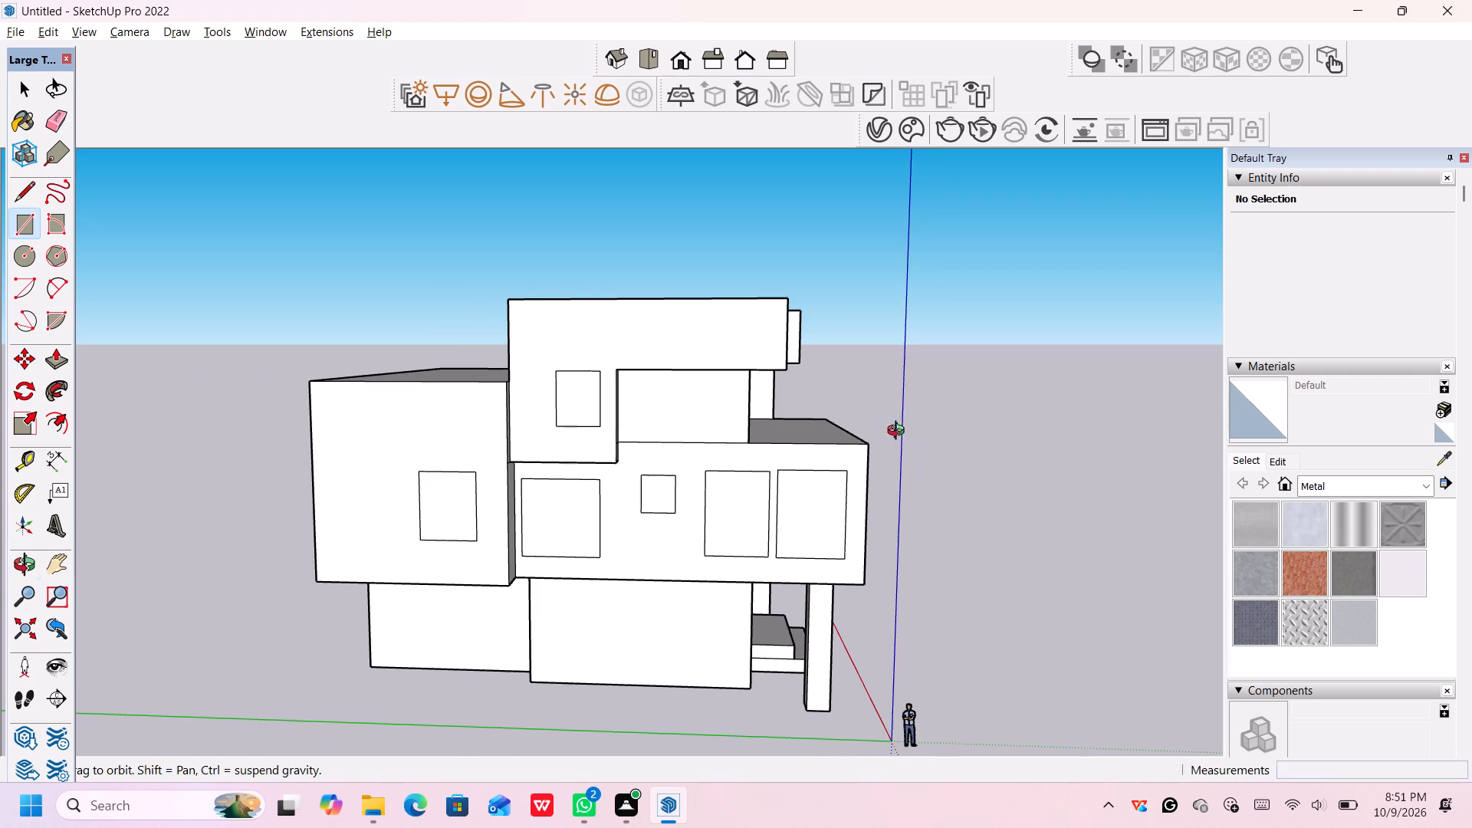
pyautogui.moveTo(899, 432); pyautogui.dragTo(878, 442, button='middle')
pyautogui.scroll(-1, 853, 444)
pyautogui.scroll(6, 685, 431)
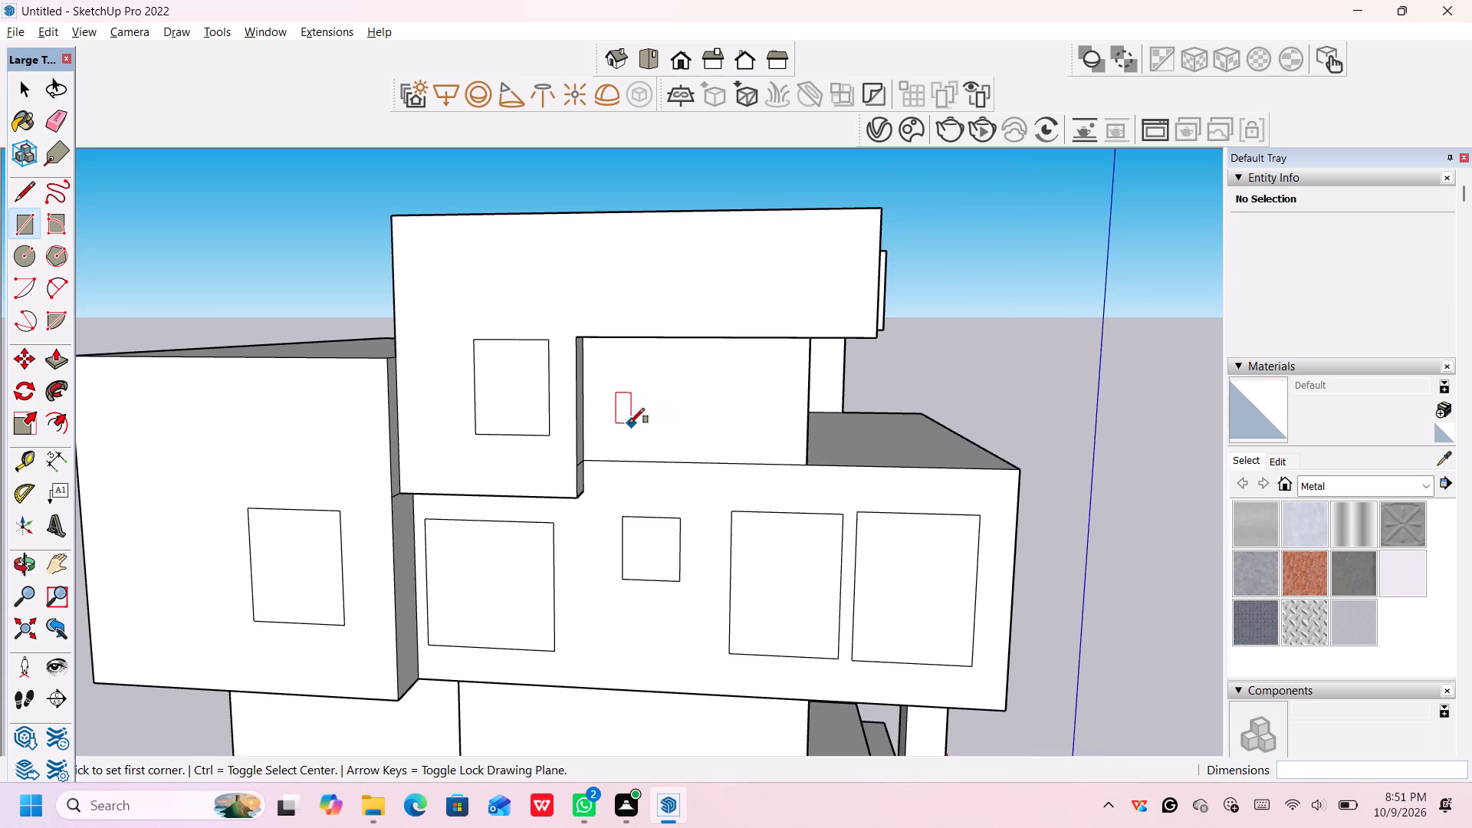
pyautogui.click(609, 458)
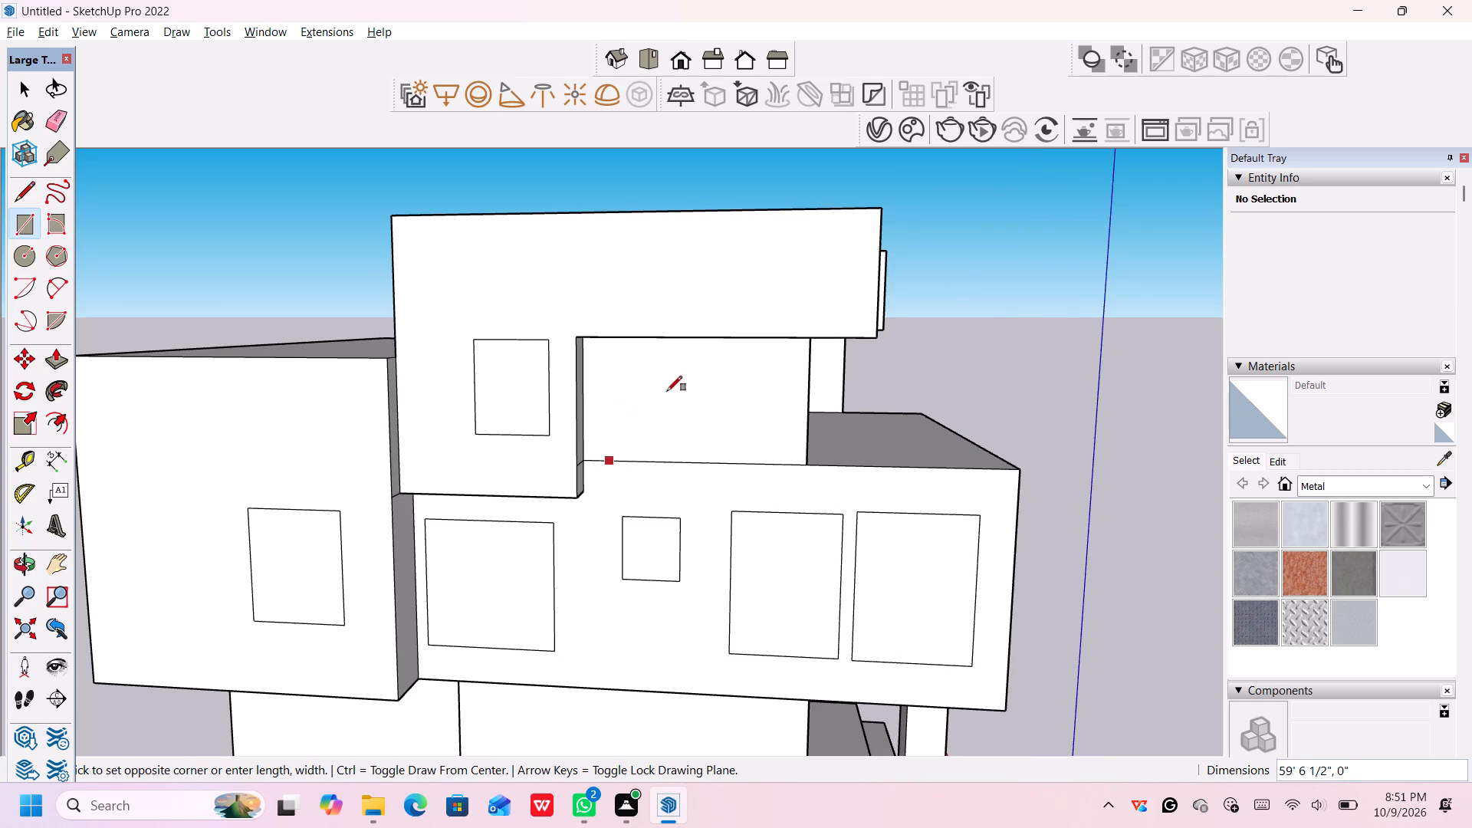
pyautogui.click(610, 460)
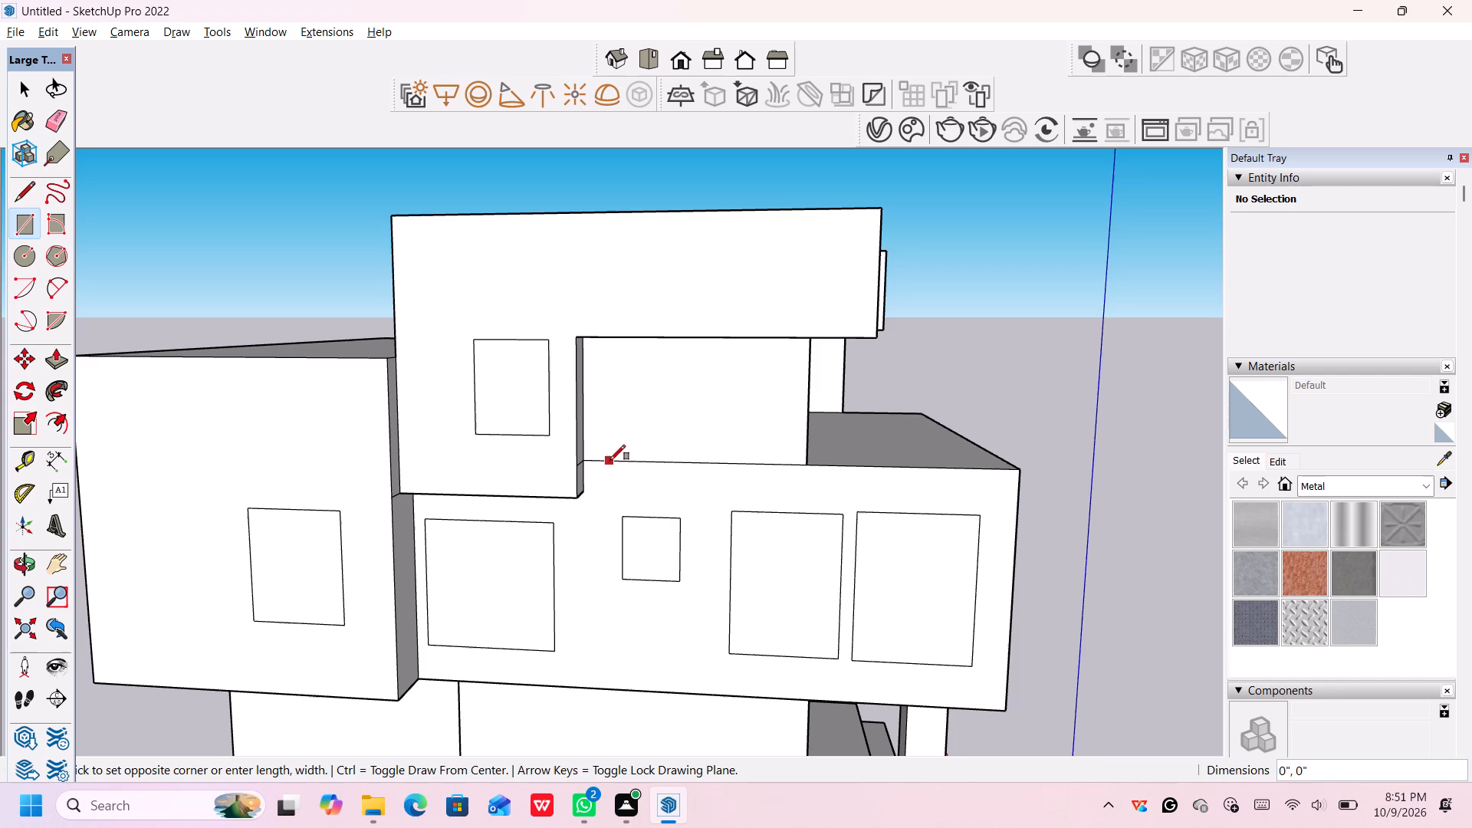
pyautogui.scroll(-5, 644, 415)
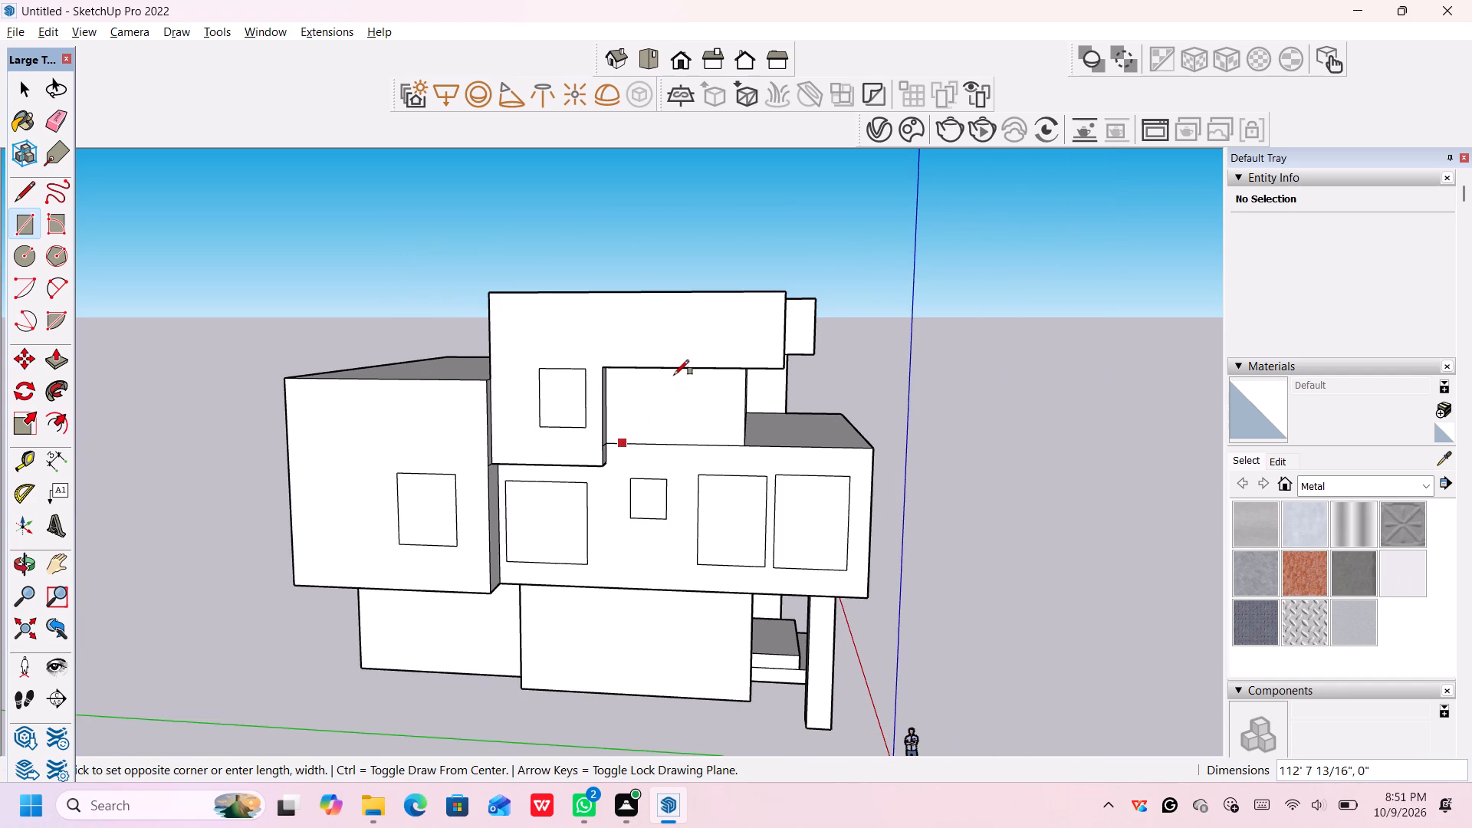
pyautogui.scroll(1, 670, 376)
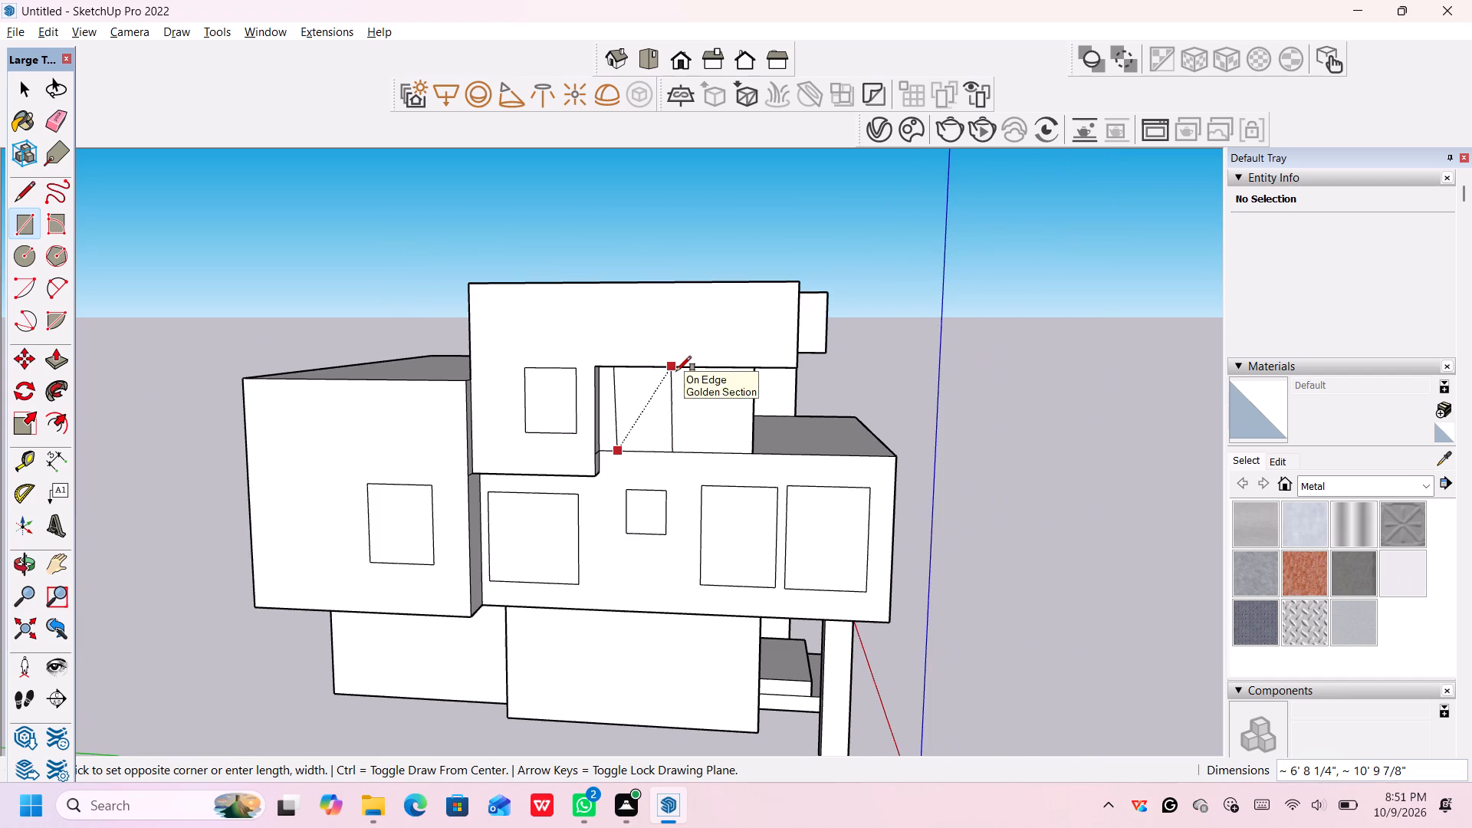
pyautogui.scroll(1, 684, 373)
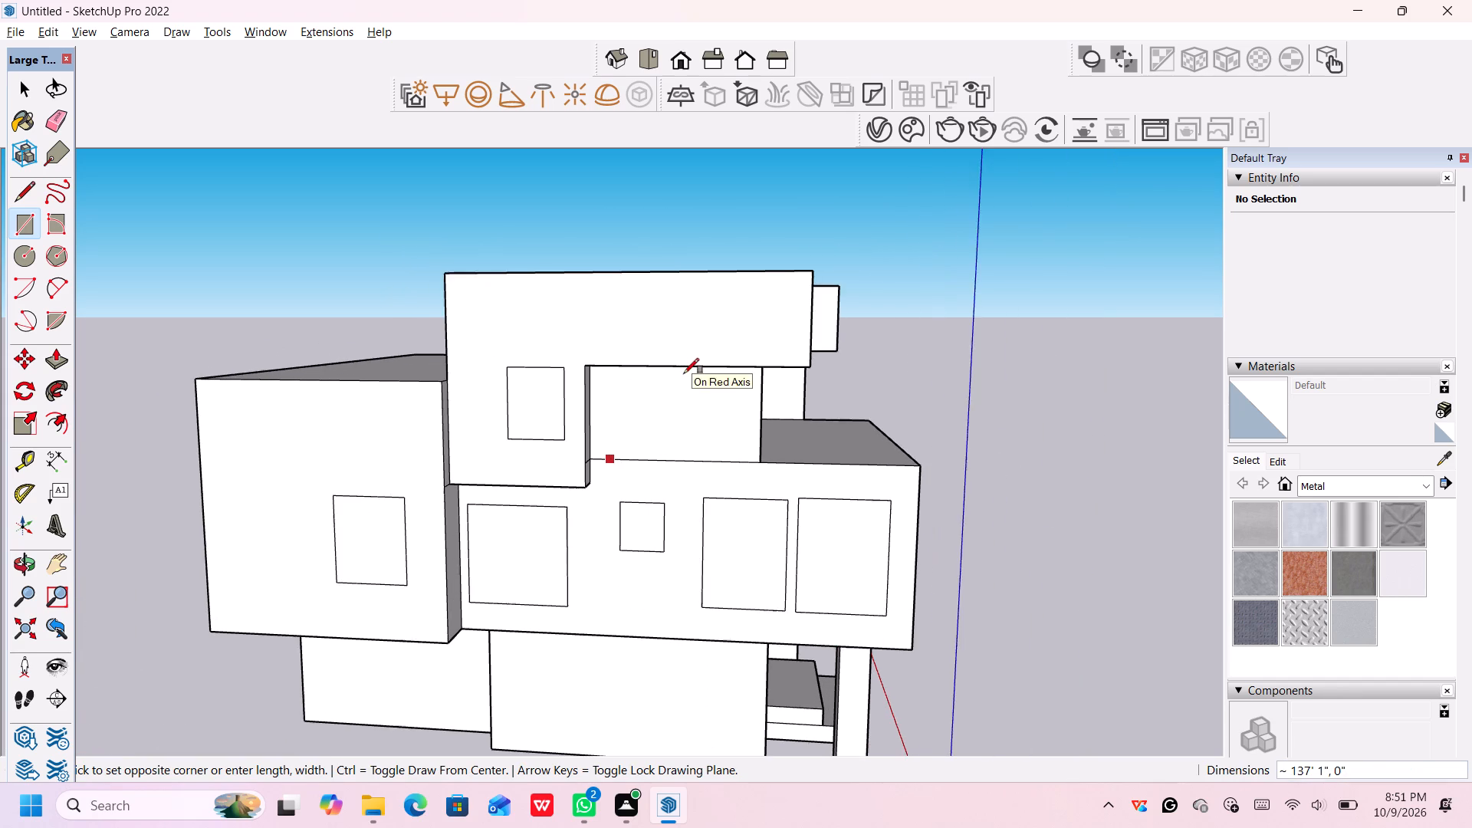
pyautogui.scroll(3, 684, 376)
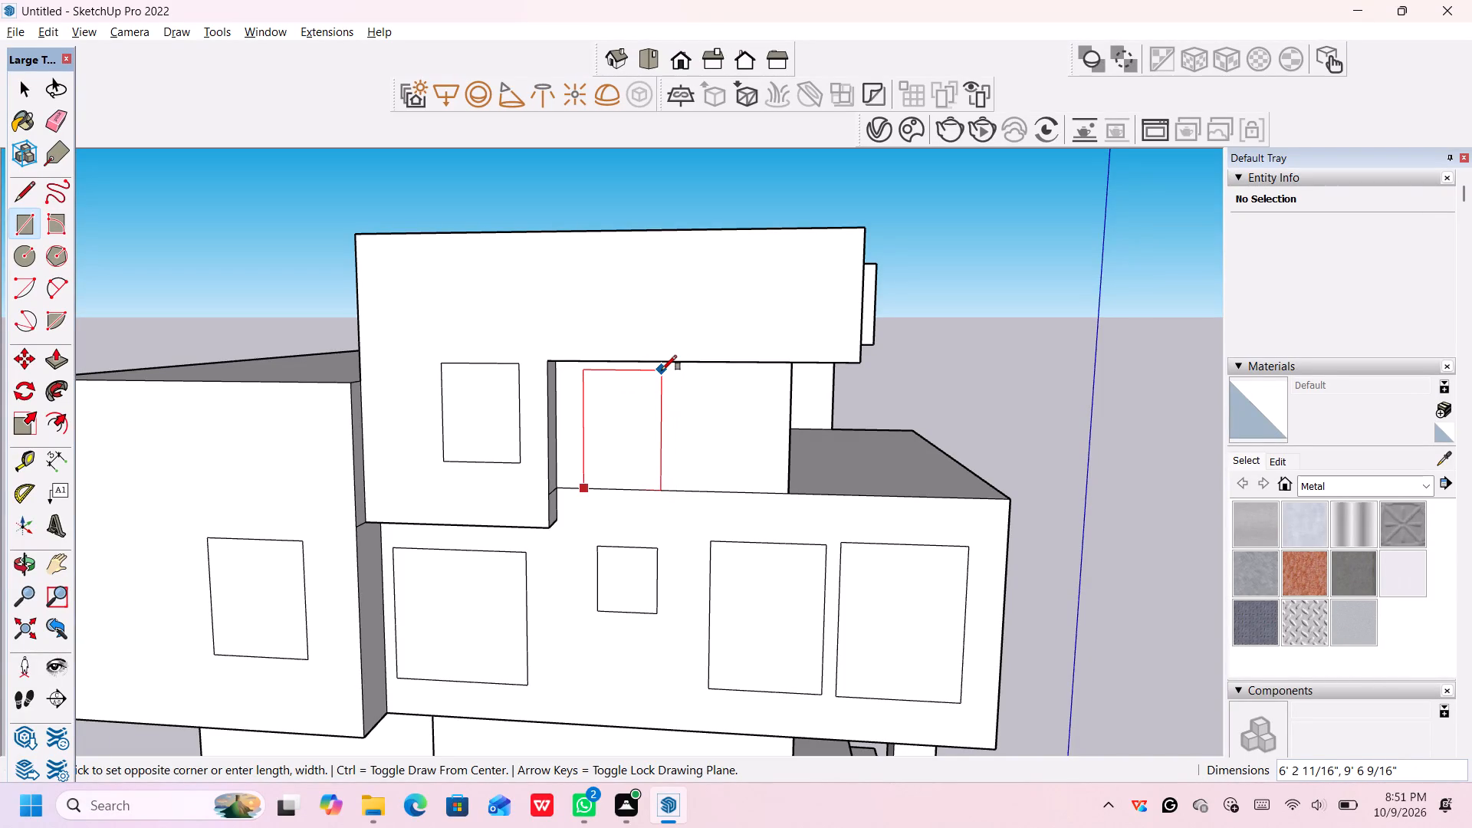
pyautogui.click(666, 370)
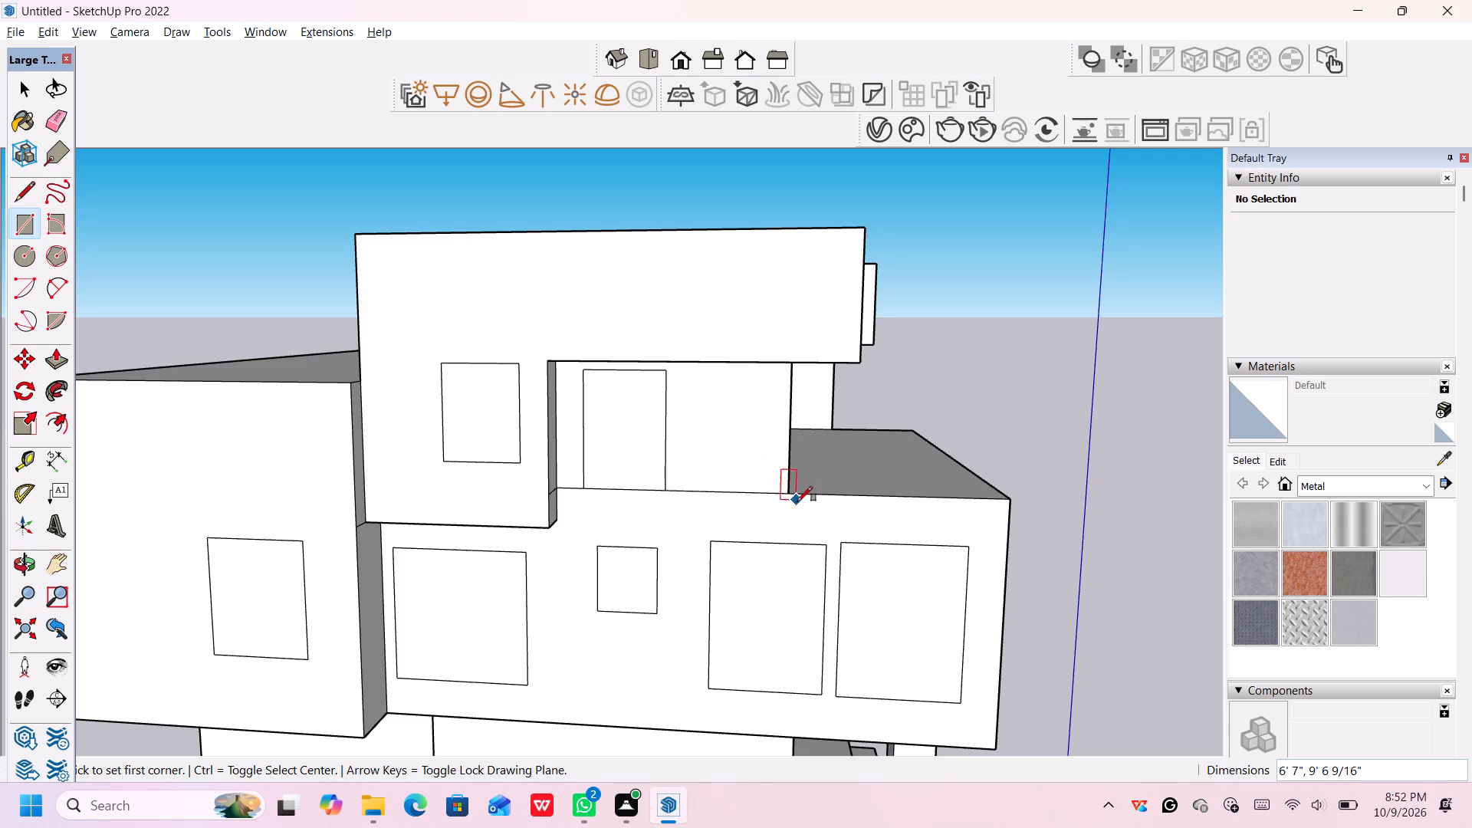
# Draw a narrow opening about 10' high by 3' 11" wide on the same recessed wall, rising from its base near the front corner.
pyautogui.scroll(1, 773, 495)
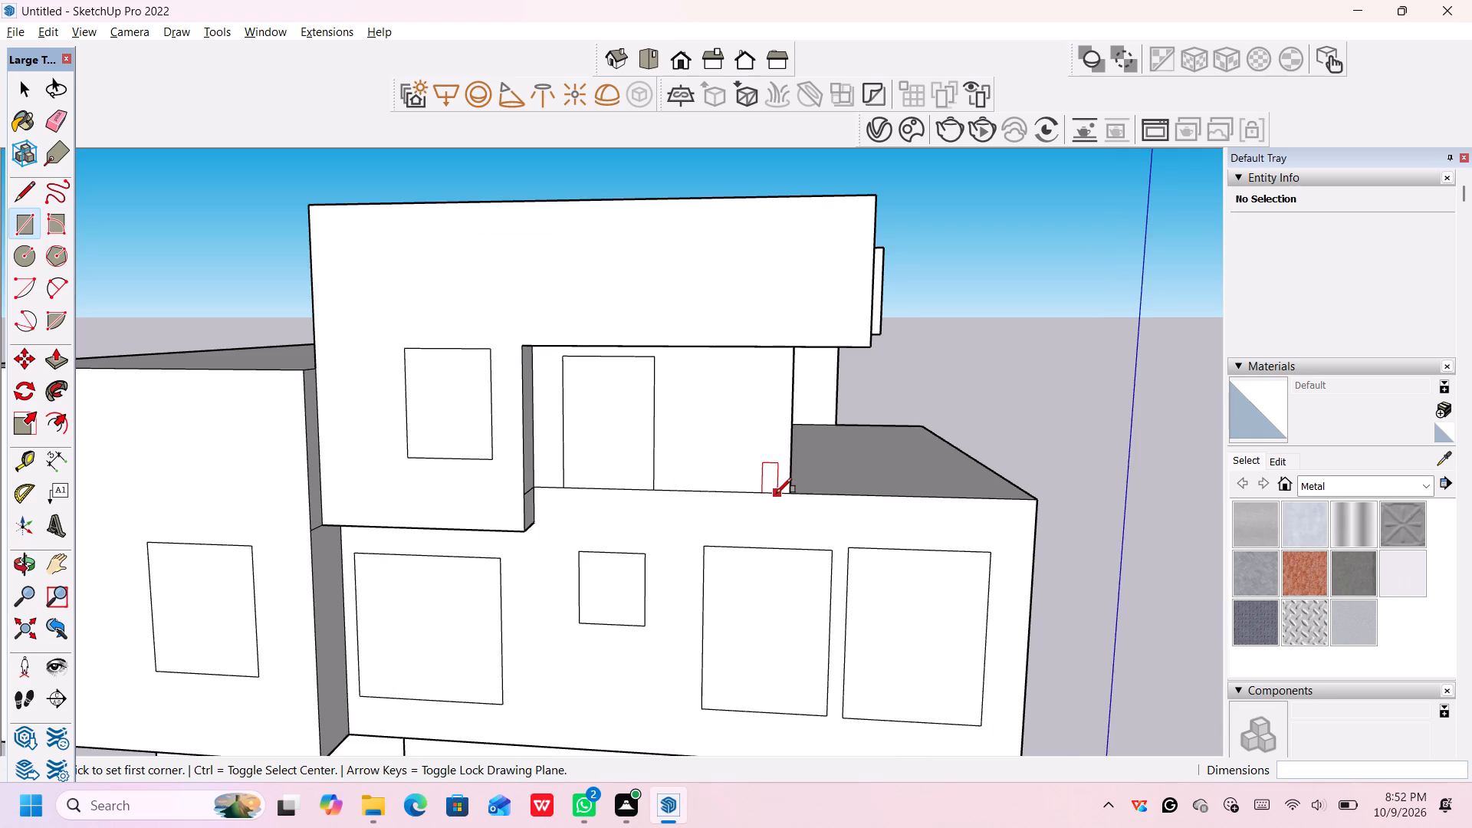
pyautogui.scroll(4, 775, 493)
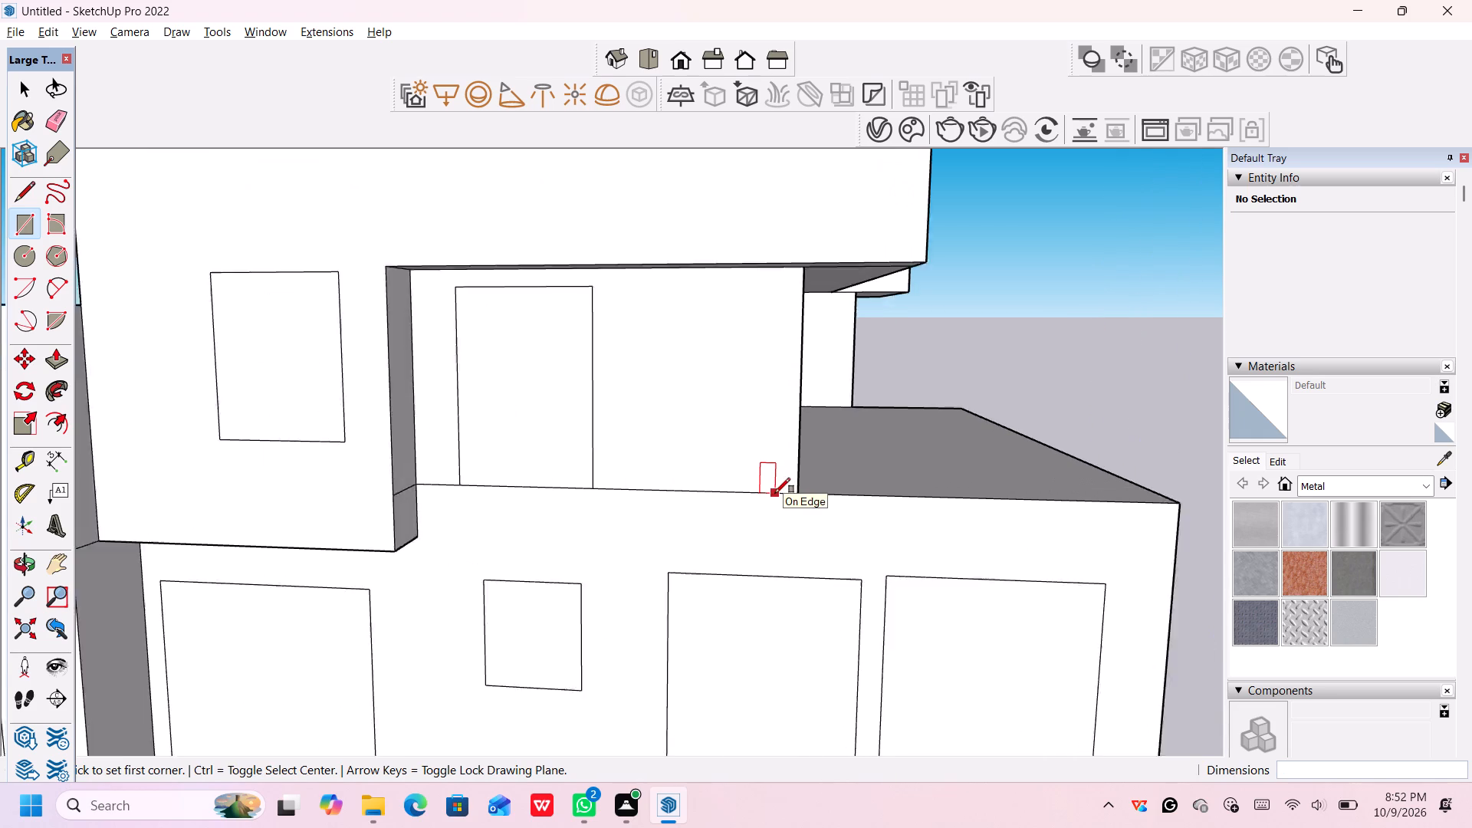
pyautogui.scroll(1, 775, 493)
pyautogui.click(784, 489)
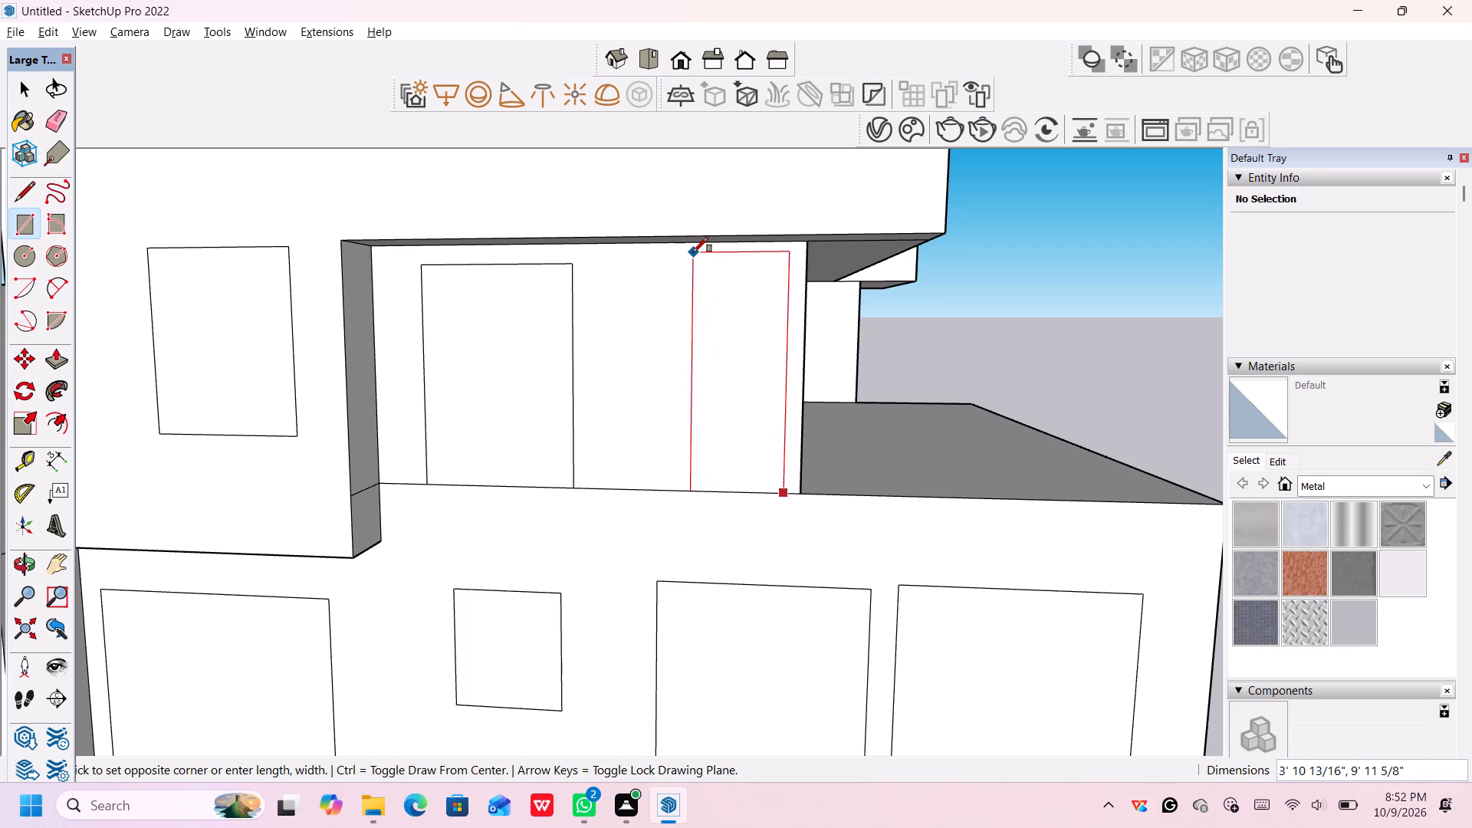
pyautogui.click(693, 252)
# Draw two small square windows, each about 4' 4" wide, side by side near the front end of the ground-floor side wall.
pyautogui.scroll(-5, 826, 378)
pyautogui.scroll(-5, 870, 426)
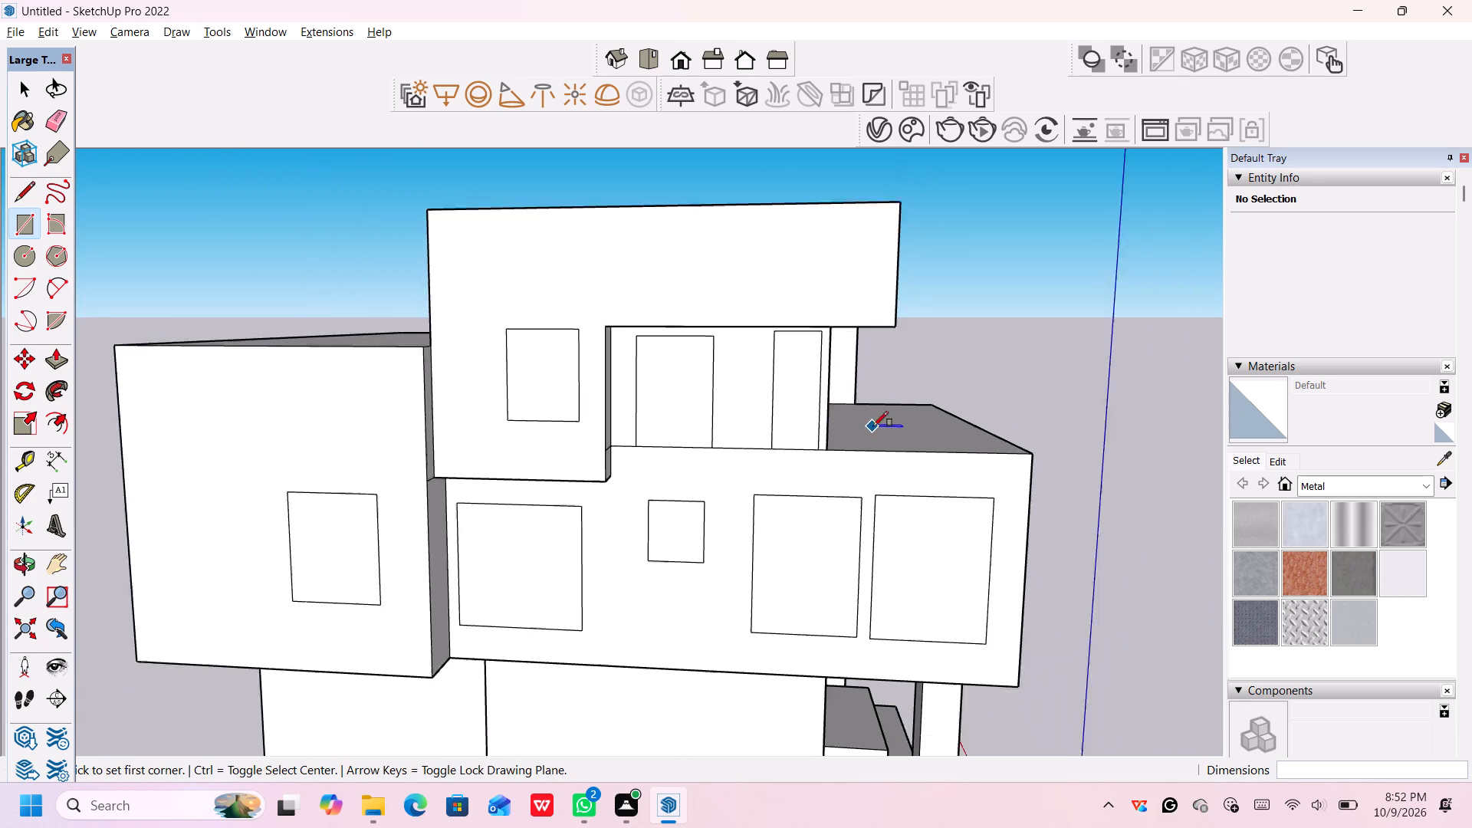
pyautogui.scroll(-1, 873, 426)
pyautogui.scroll(-4, 1021, 470)
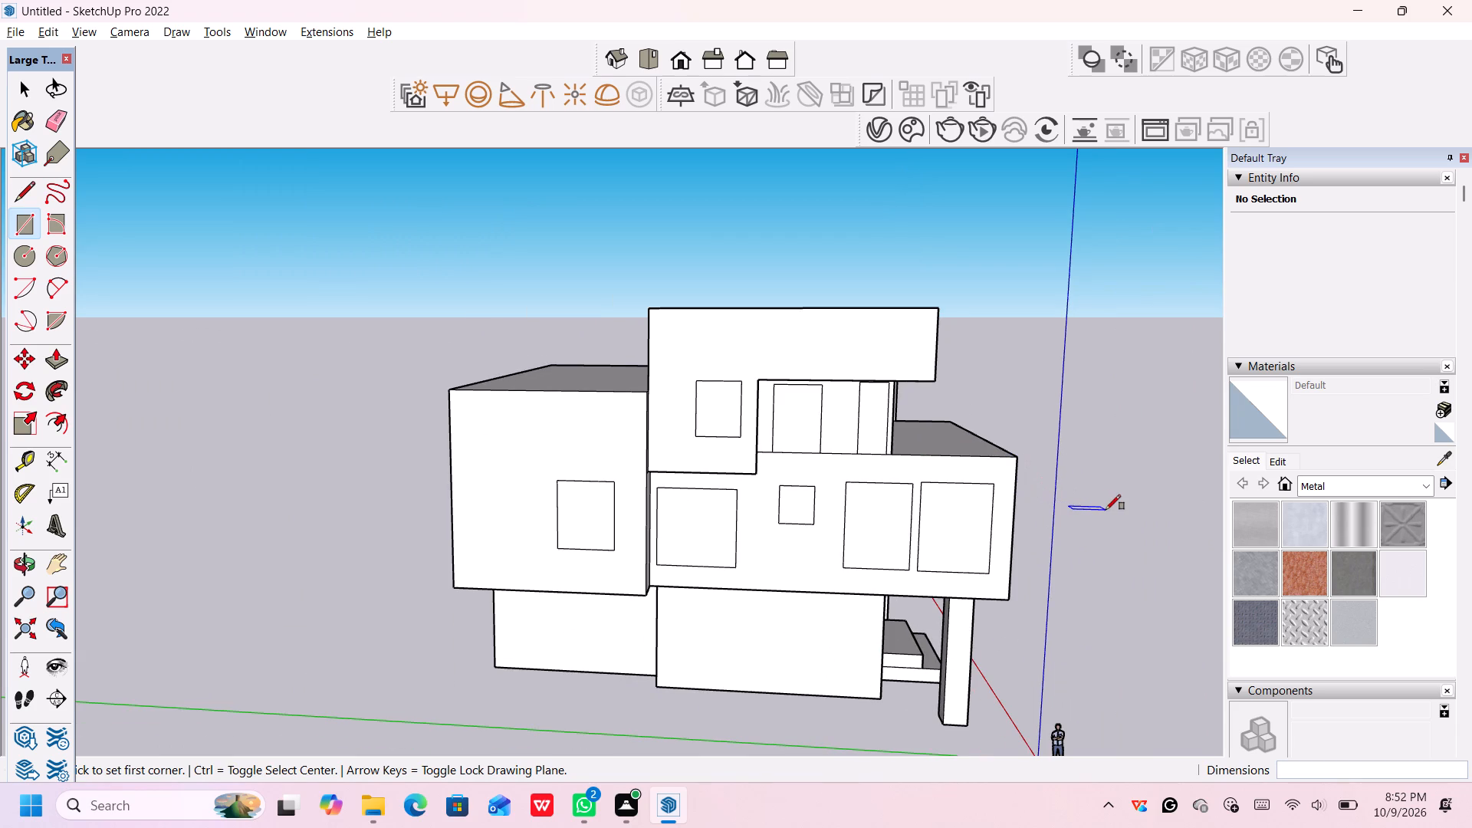
pyautogui.moveTo(869, 640); pyautogui.dragTo(861, 537, button='middle')
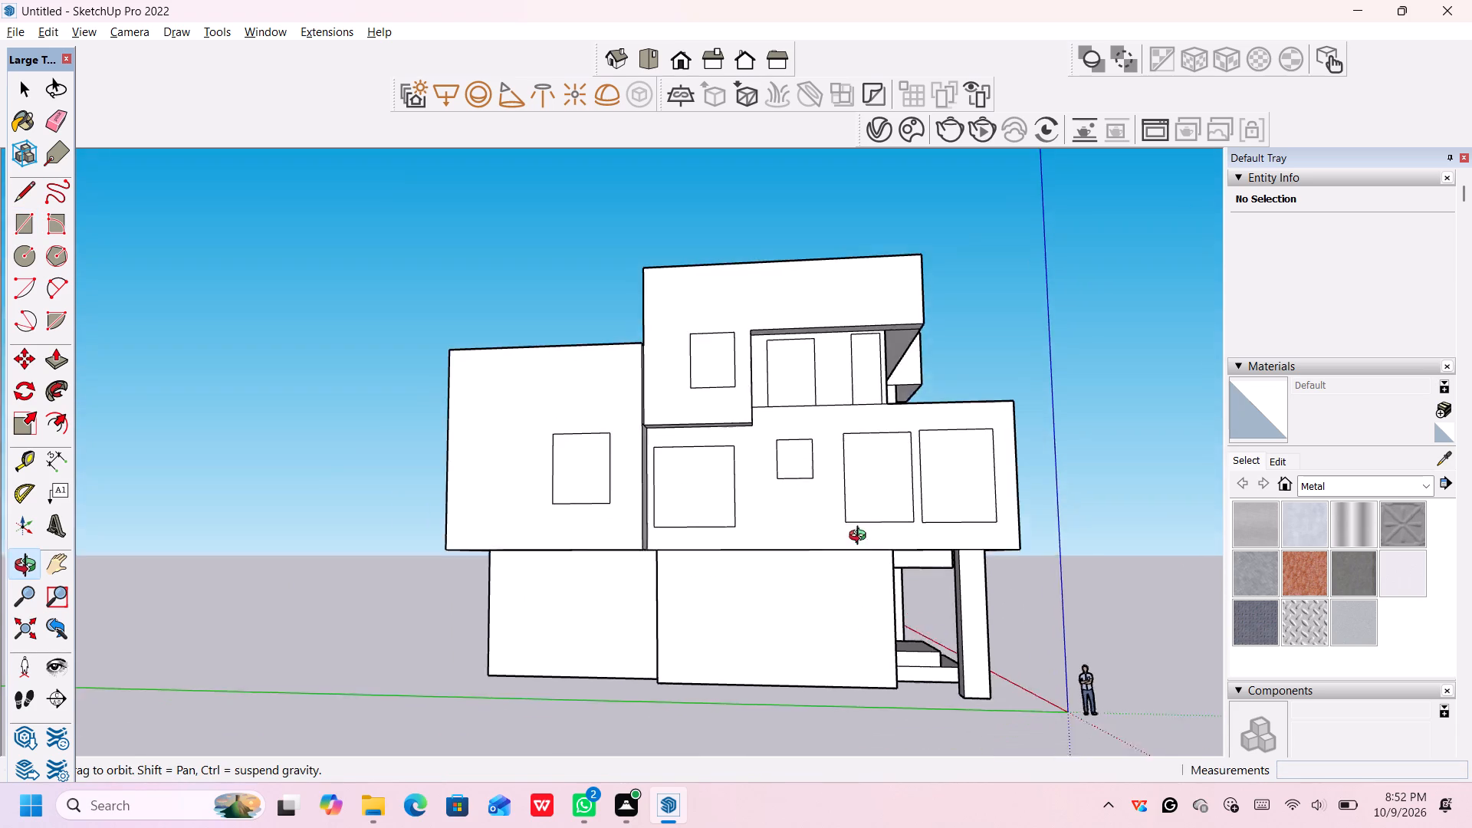
pyautogui.moveTo(861, 537); pyautogui.dragTo(861, 522, button='middle')
pyautogui.scroll(3, 866, 579)
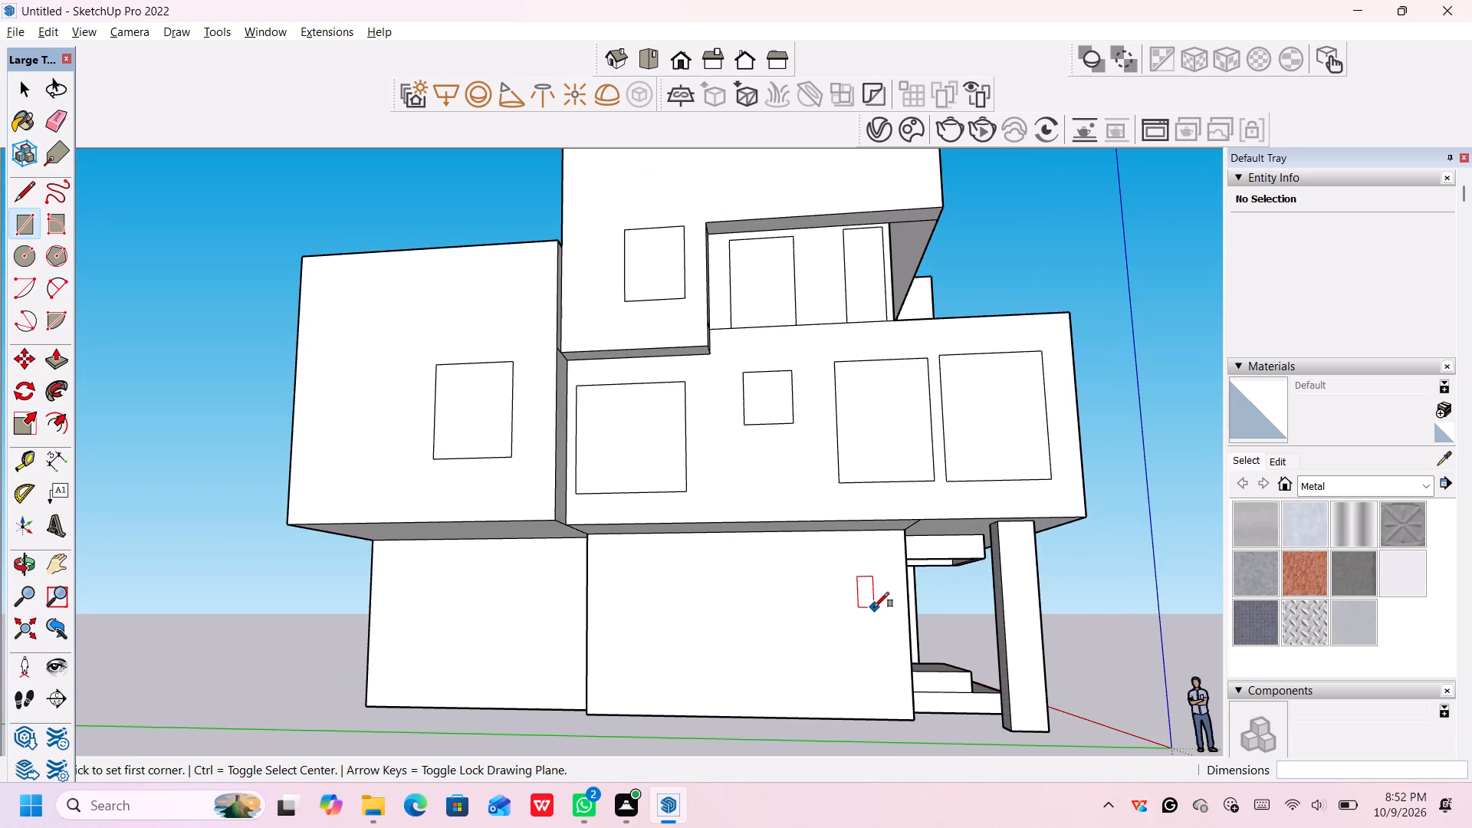
pyautogui.scroll(1, 876, 600)
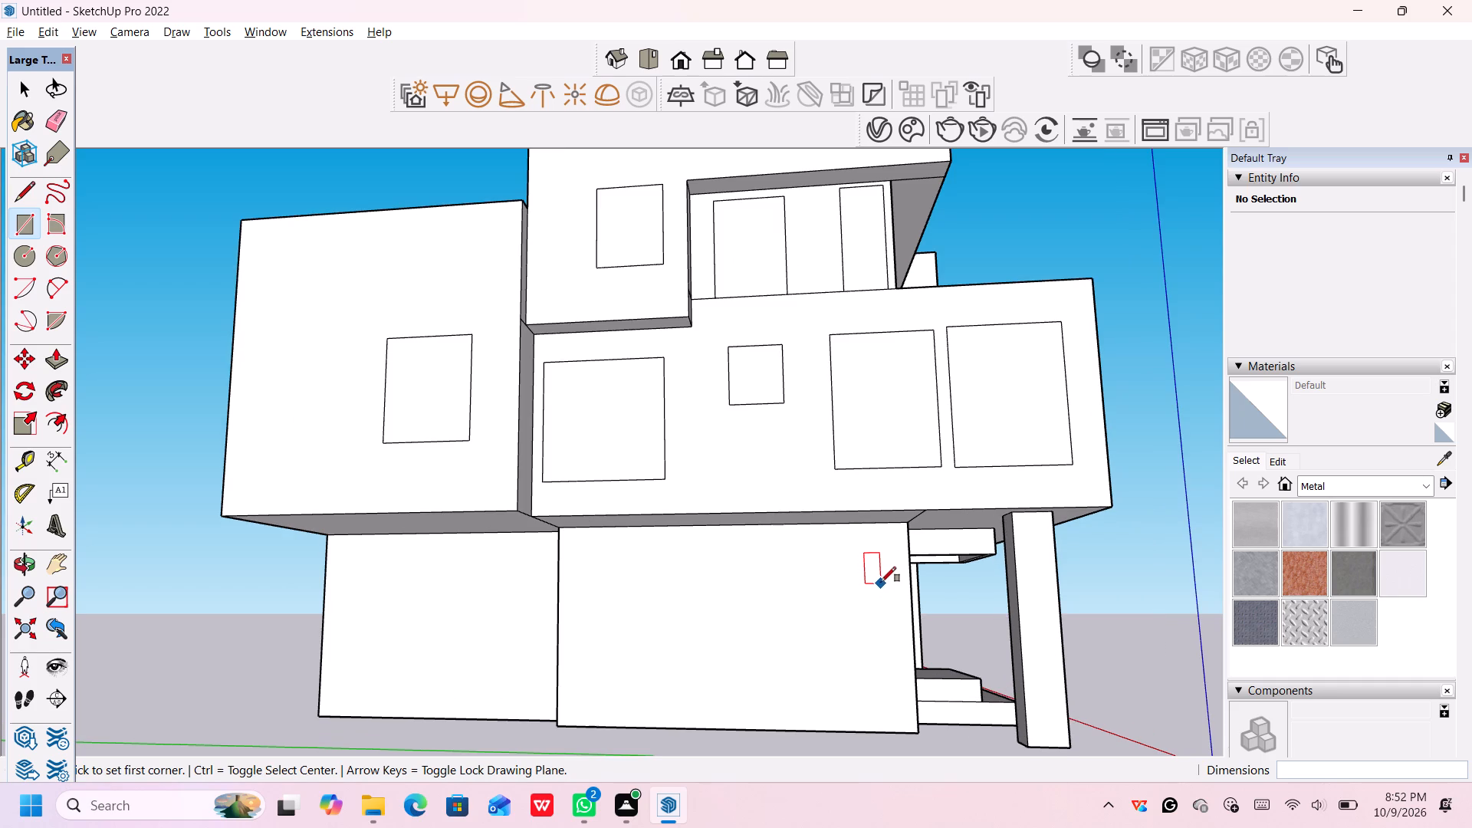
pyautogui.click(889, 540)
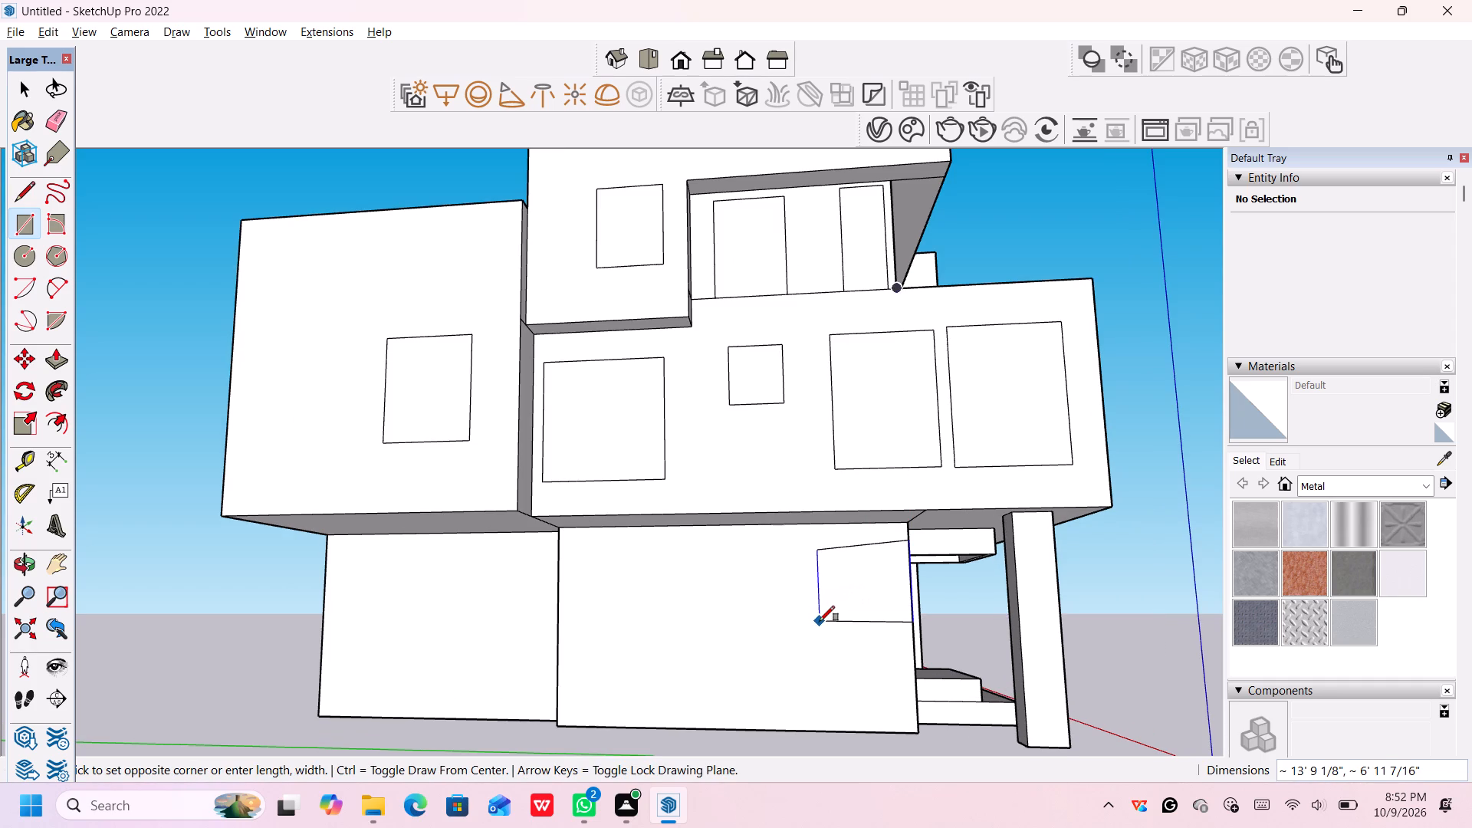
pyautogui.press('Escape')
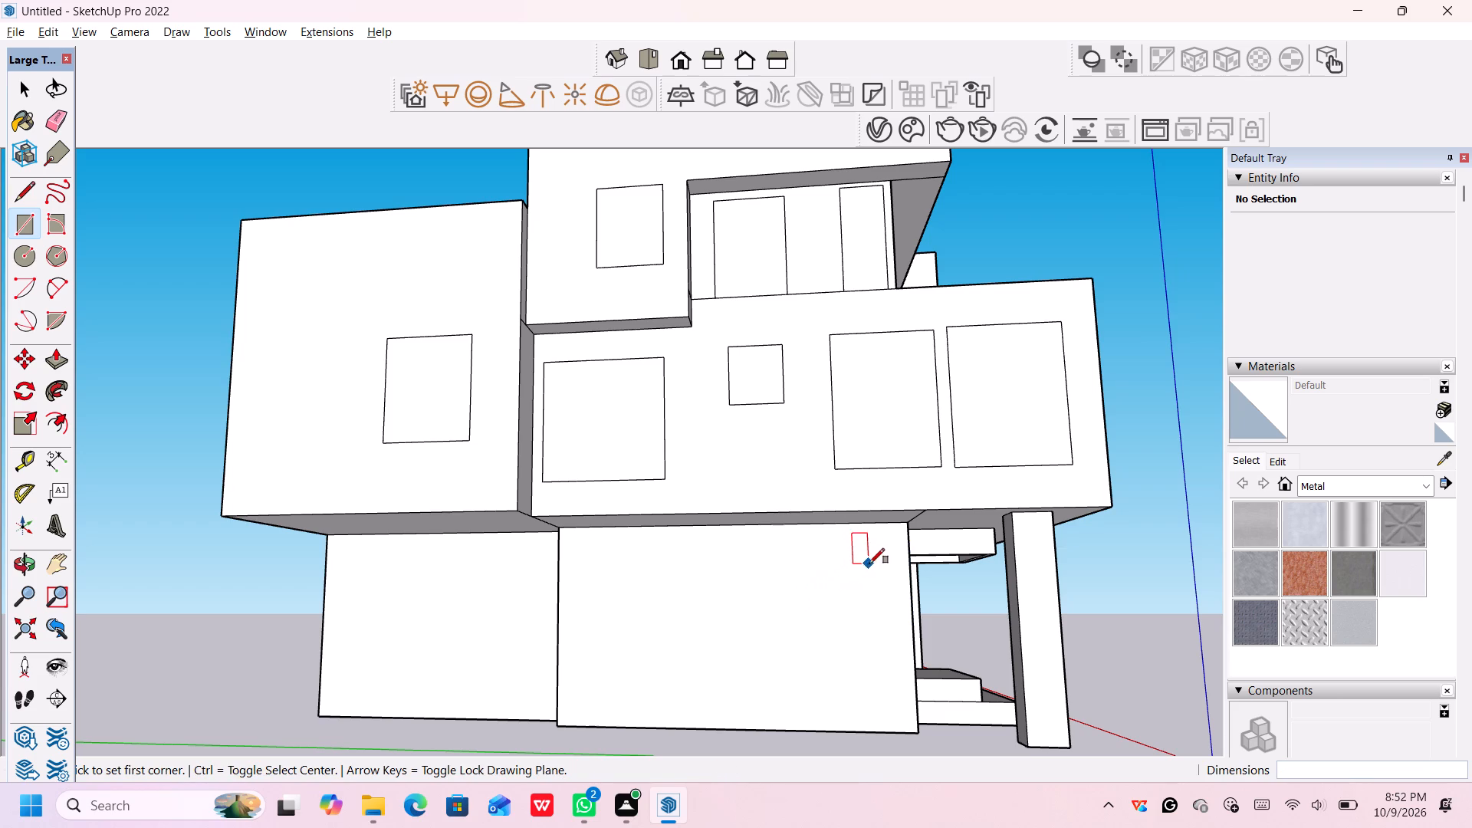
pyautogui.click(872, 562)
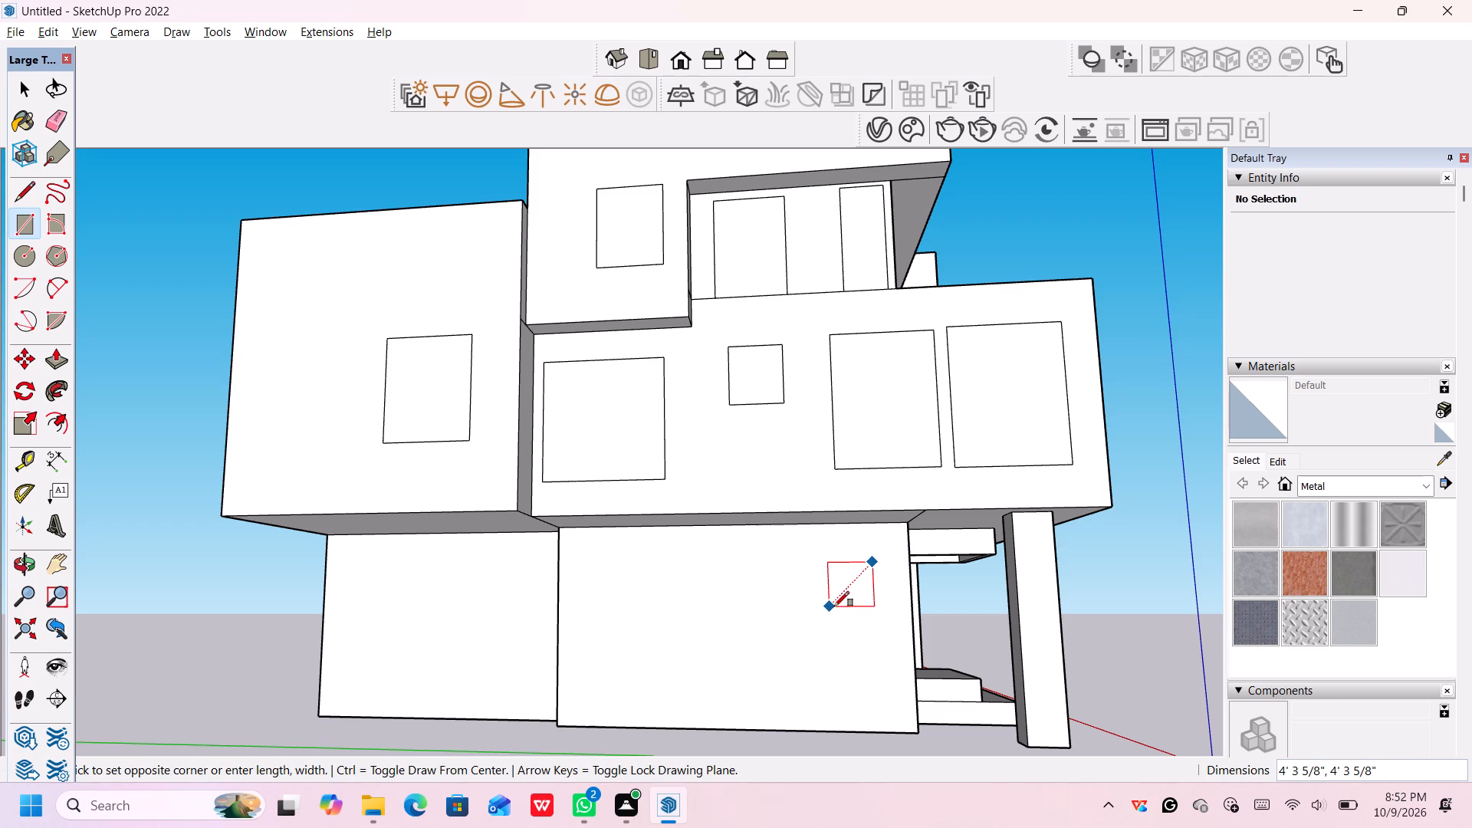
pyautogui.click(834, 606)
pyautogui.click(814, 568)
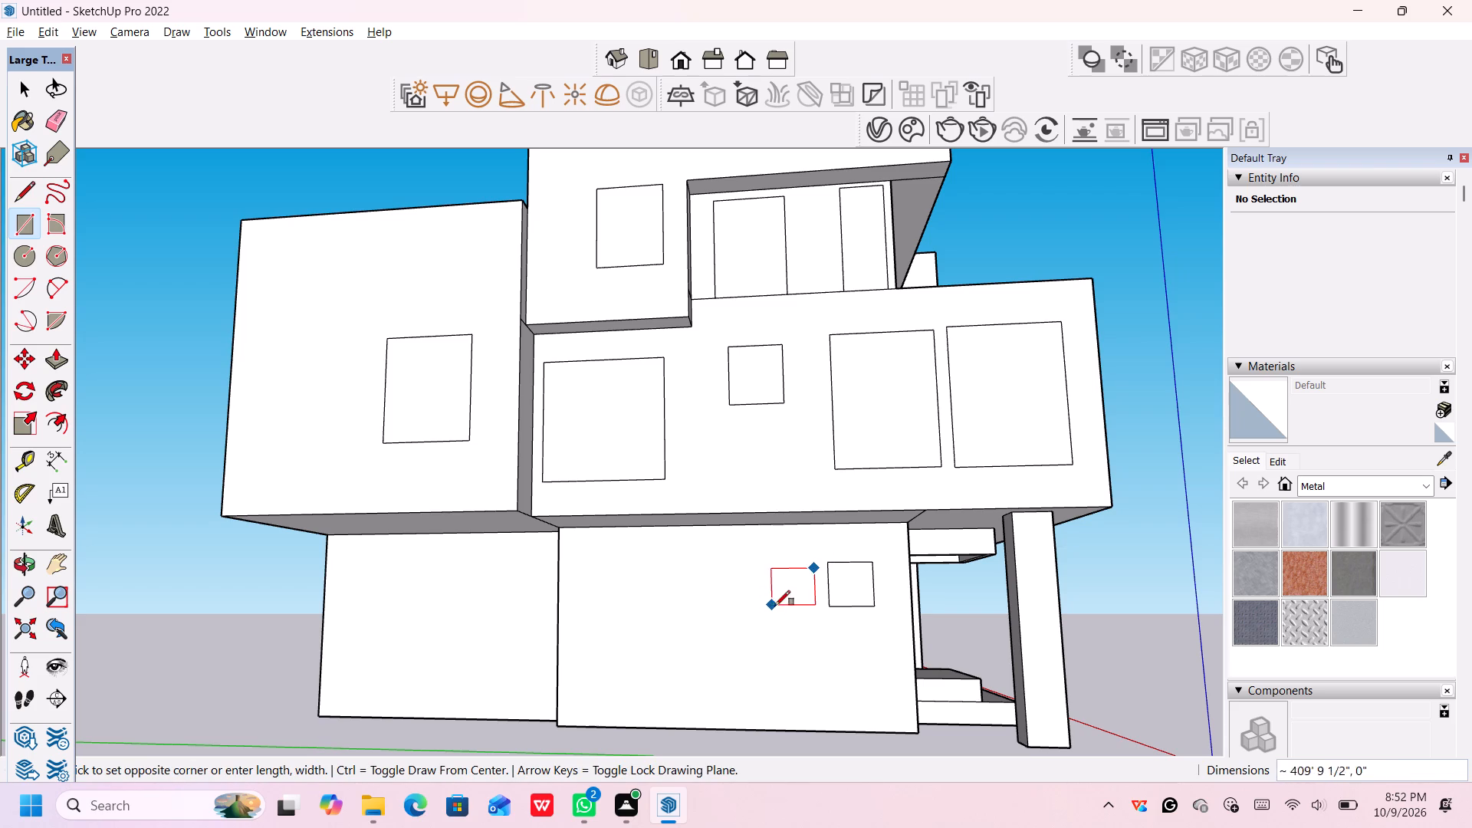
pyautogui.click(770, 610)
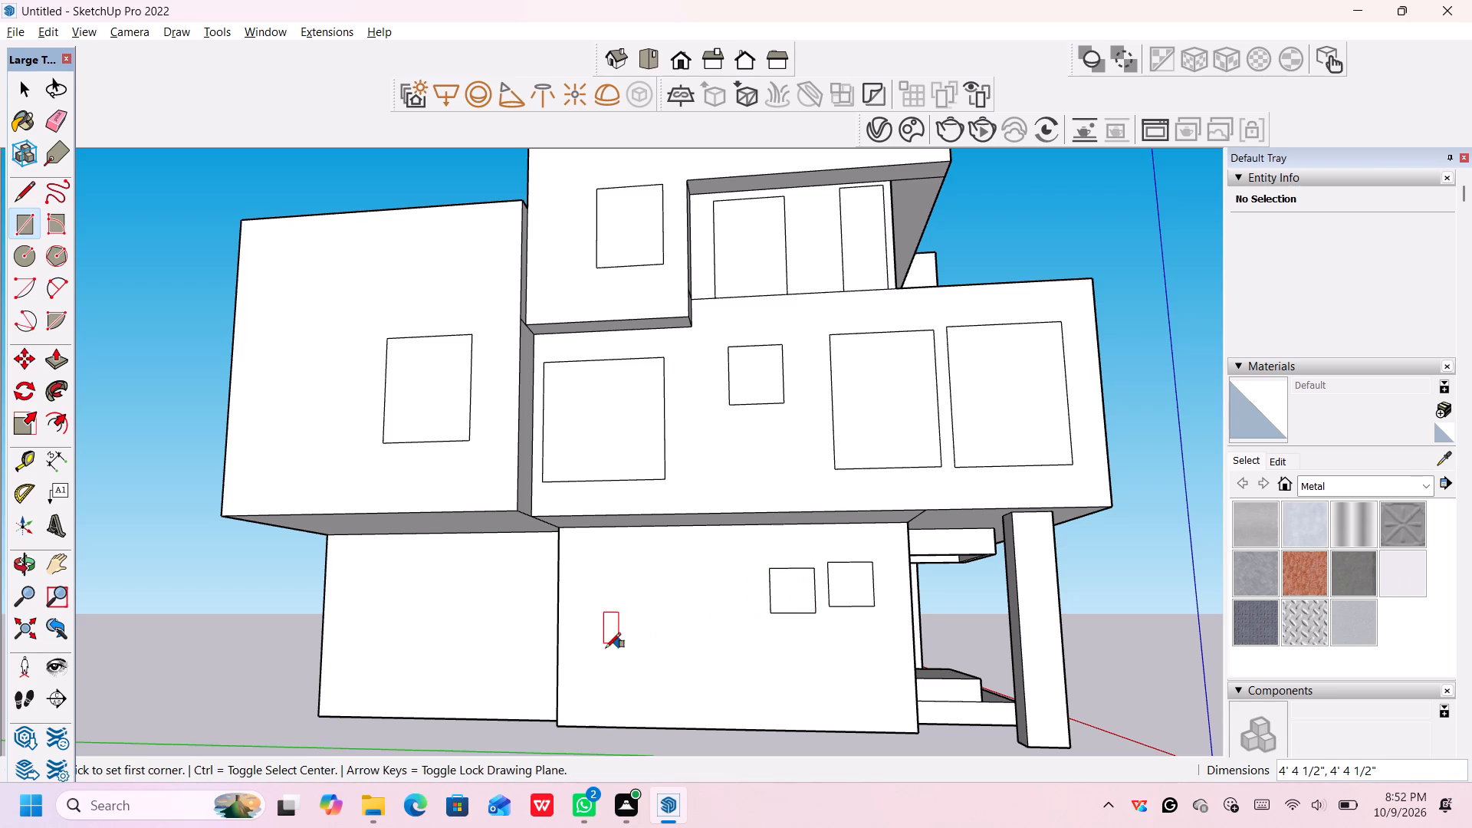
# Draw a tall window rectangle about 11' 2" high by 7' 9" wide near the rear end of the same ground-floor wall.
pyautogui.click(612, 577)
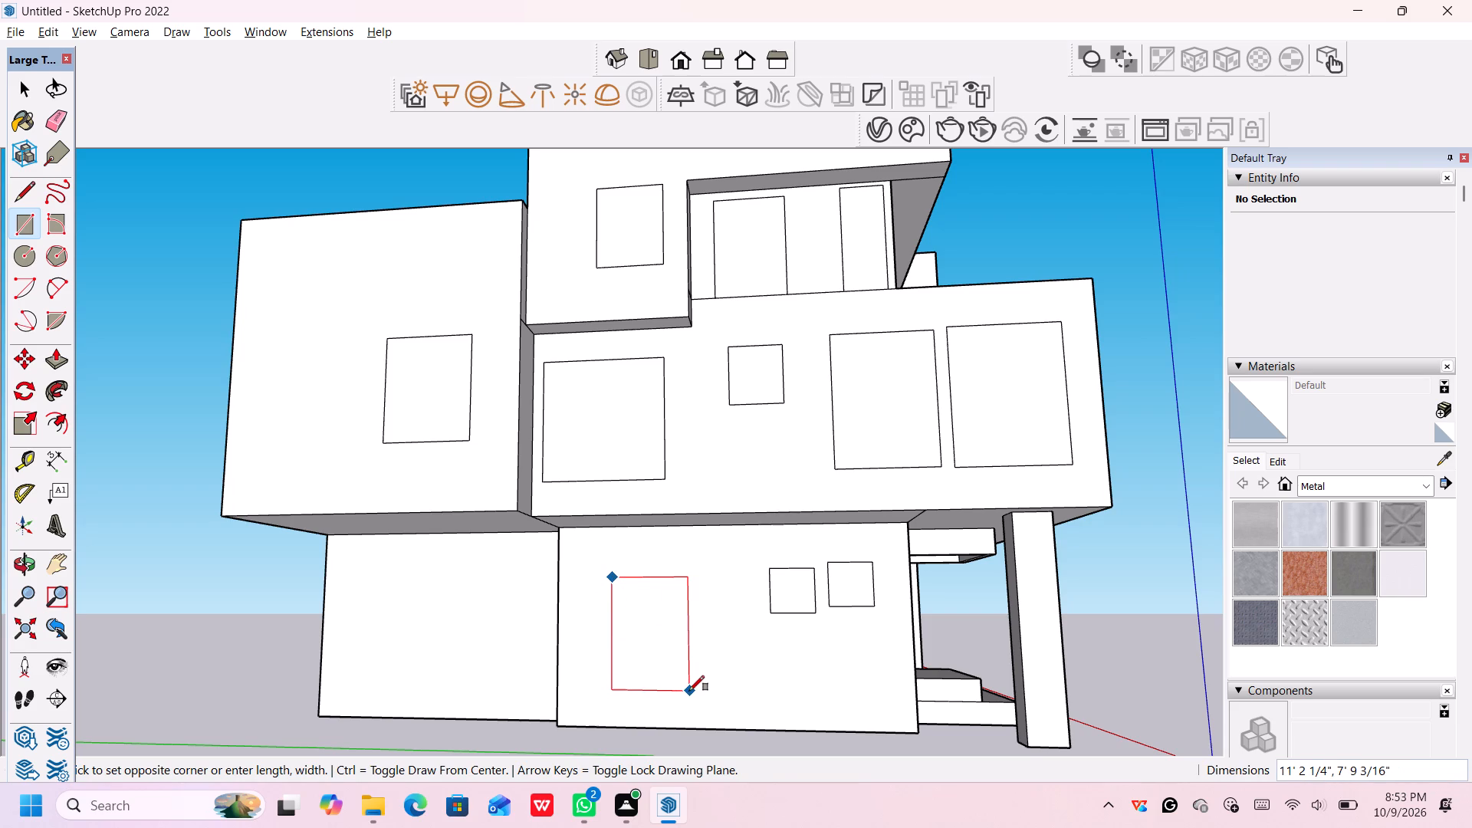
pyautogui.click(689, 691)
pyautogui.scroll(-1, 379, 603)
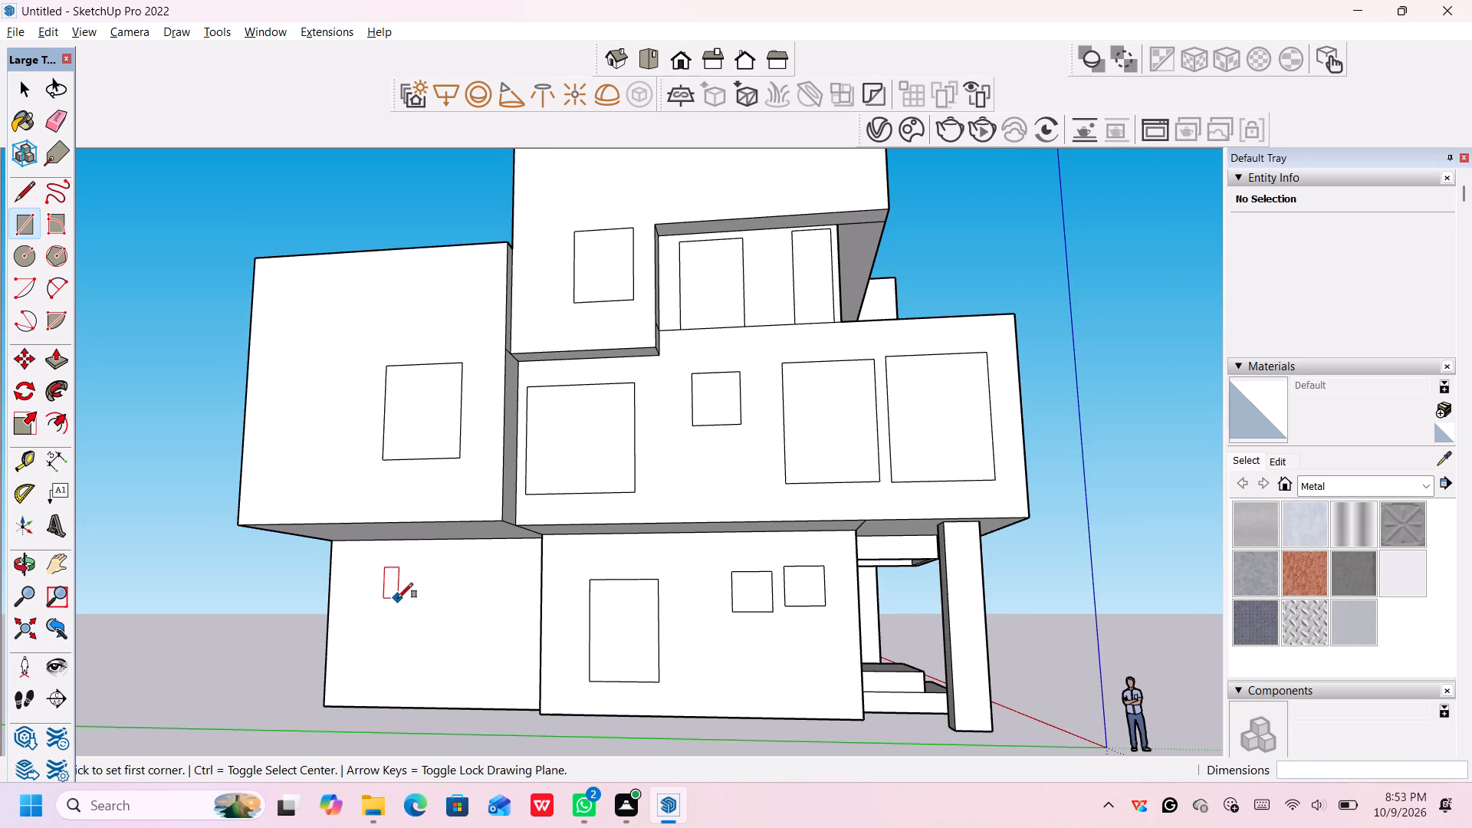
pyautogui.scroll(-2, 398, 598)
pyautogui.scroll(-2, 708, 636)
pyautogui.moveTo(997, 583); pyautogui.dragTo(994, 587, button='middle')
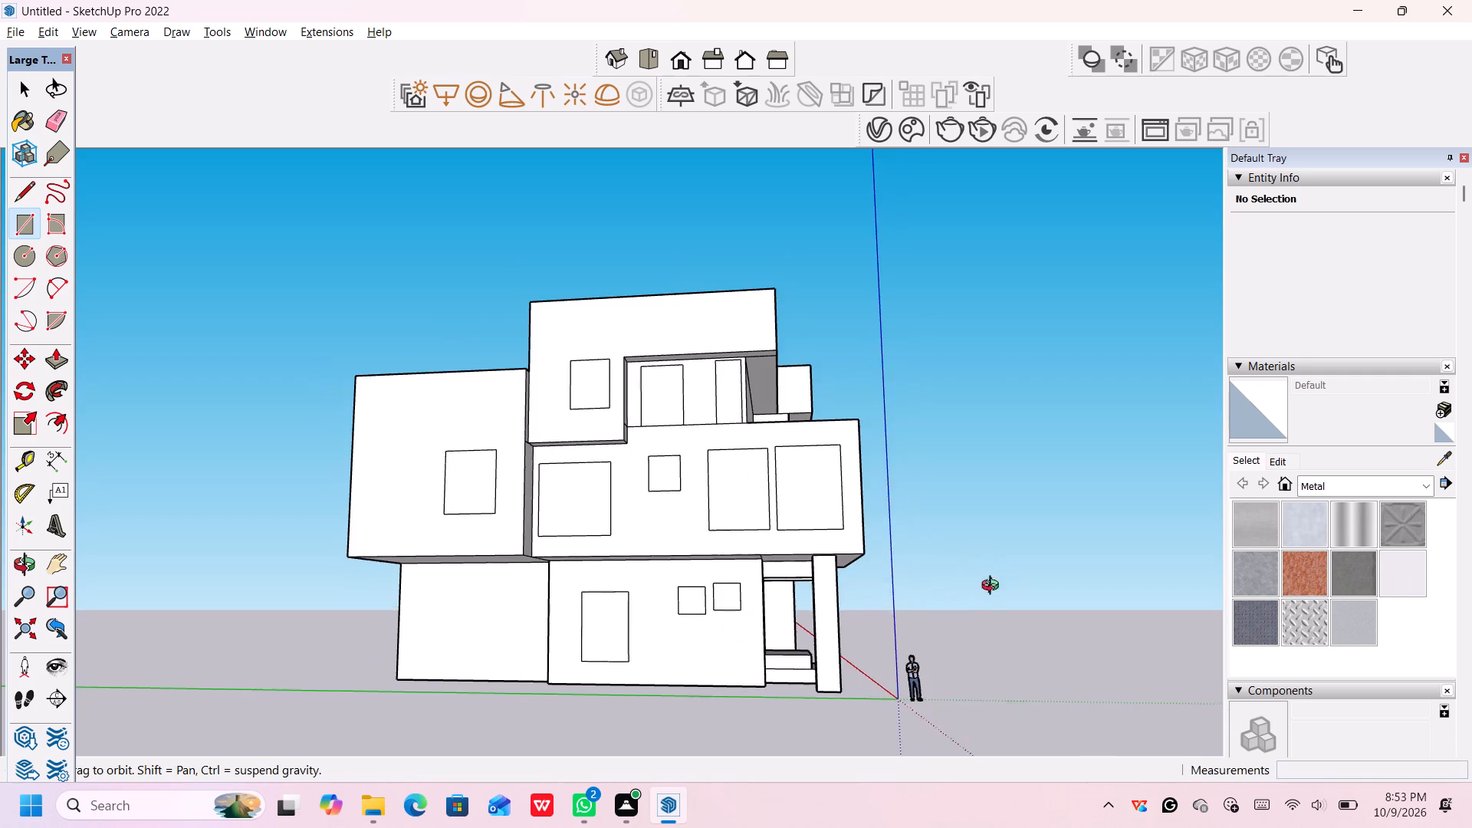
# Draw a doorway rectangle about 6' 6" wide by 10' 7" high on the entrance wall, rising from the top landing.
pyautogui.moveTo(994, 587); pyautogui.dragTo(540, 640, button='middle')
pyautogui.scroll(-4, 580, 645)
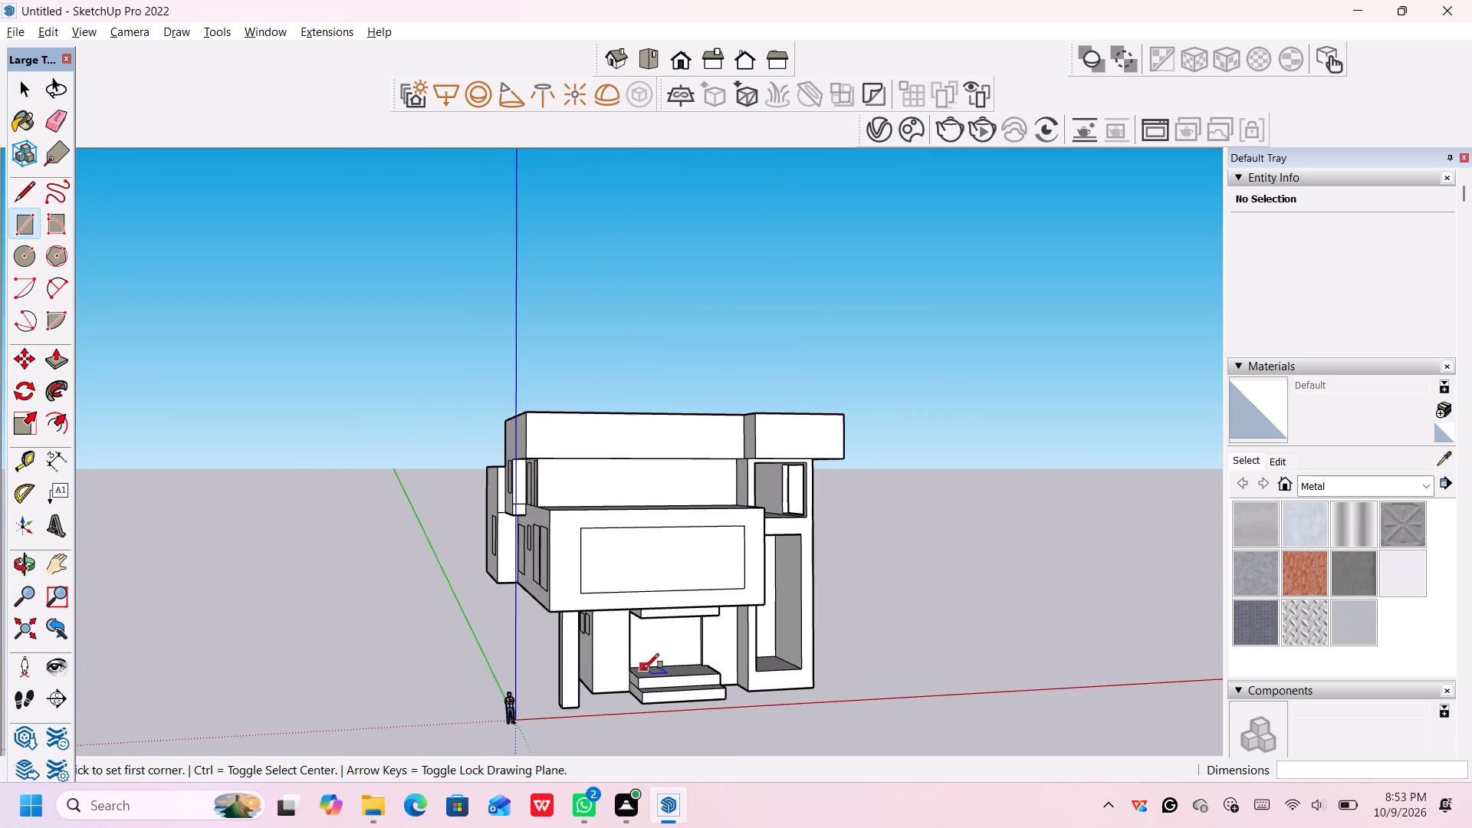
pyautogui.scroll(1, 659, 669)
pyautogui.scroll(-1, 659, 669)
pyautogui.scroll(3, 659, 669)
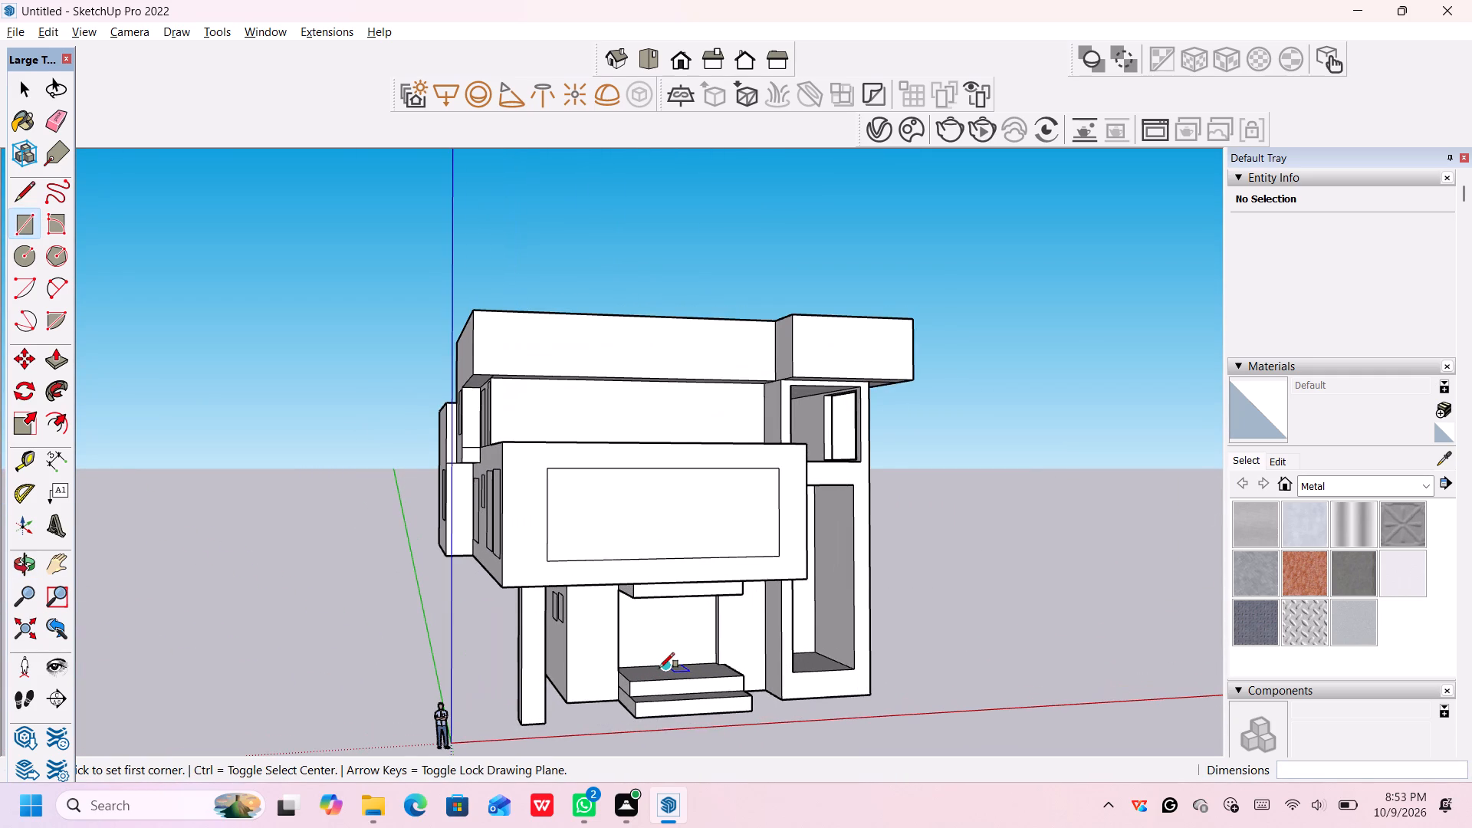
pyautogui.scroll(1, 659, 668)
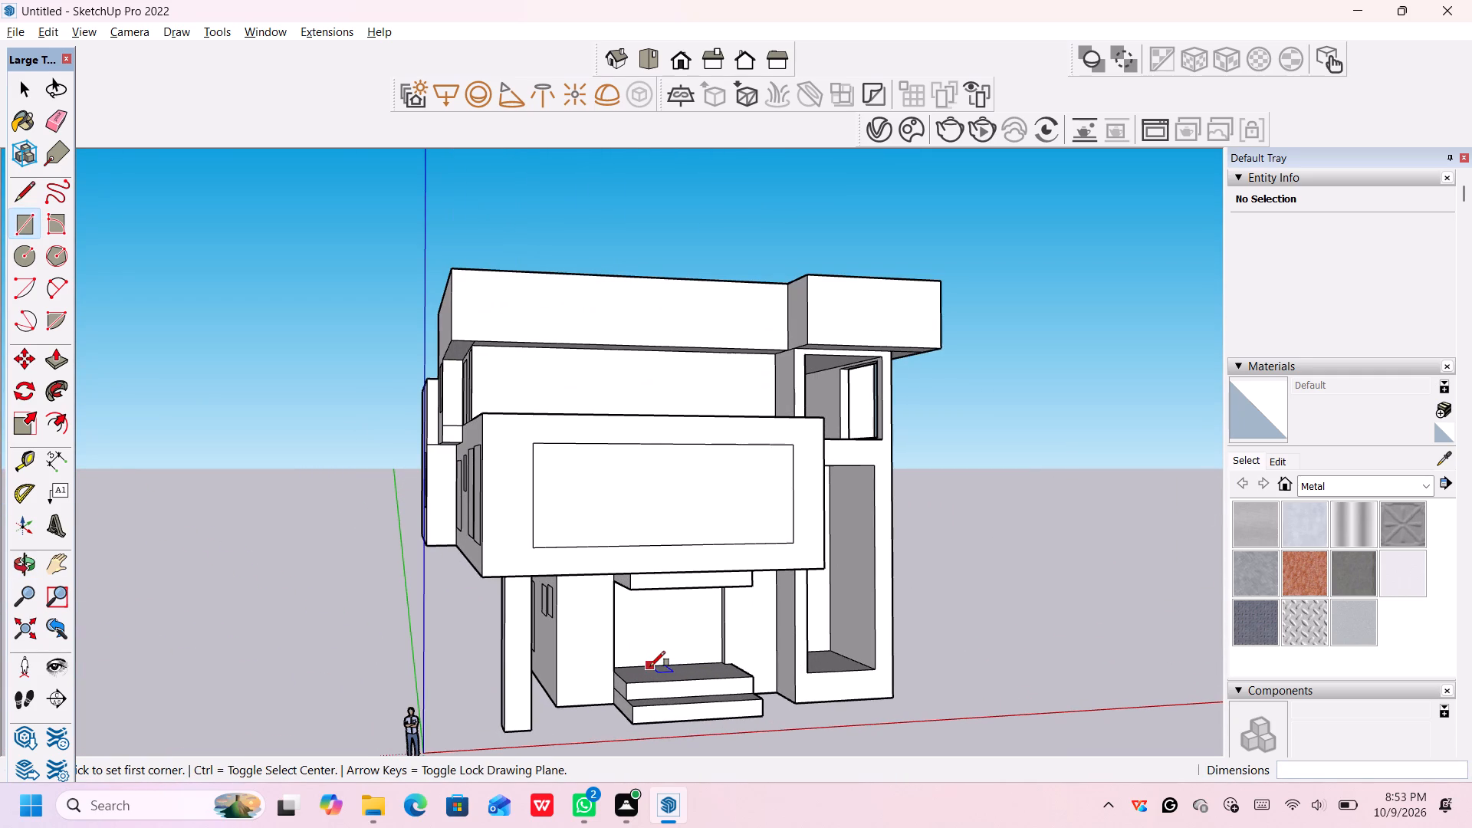
pyautogui.scroll(3, 655, 664)
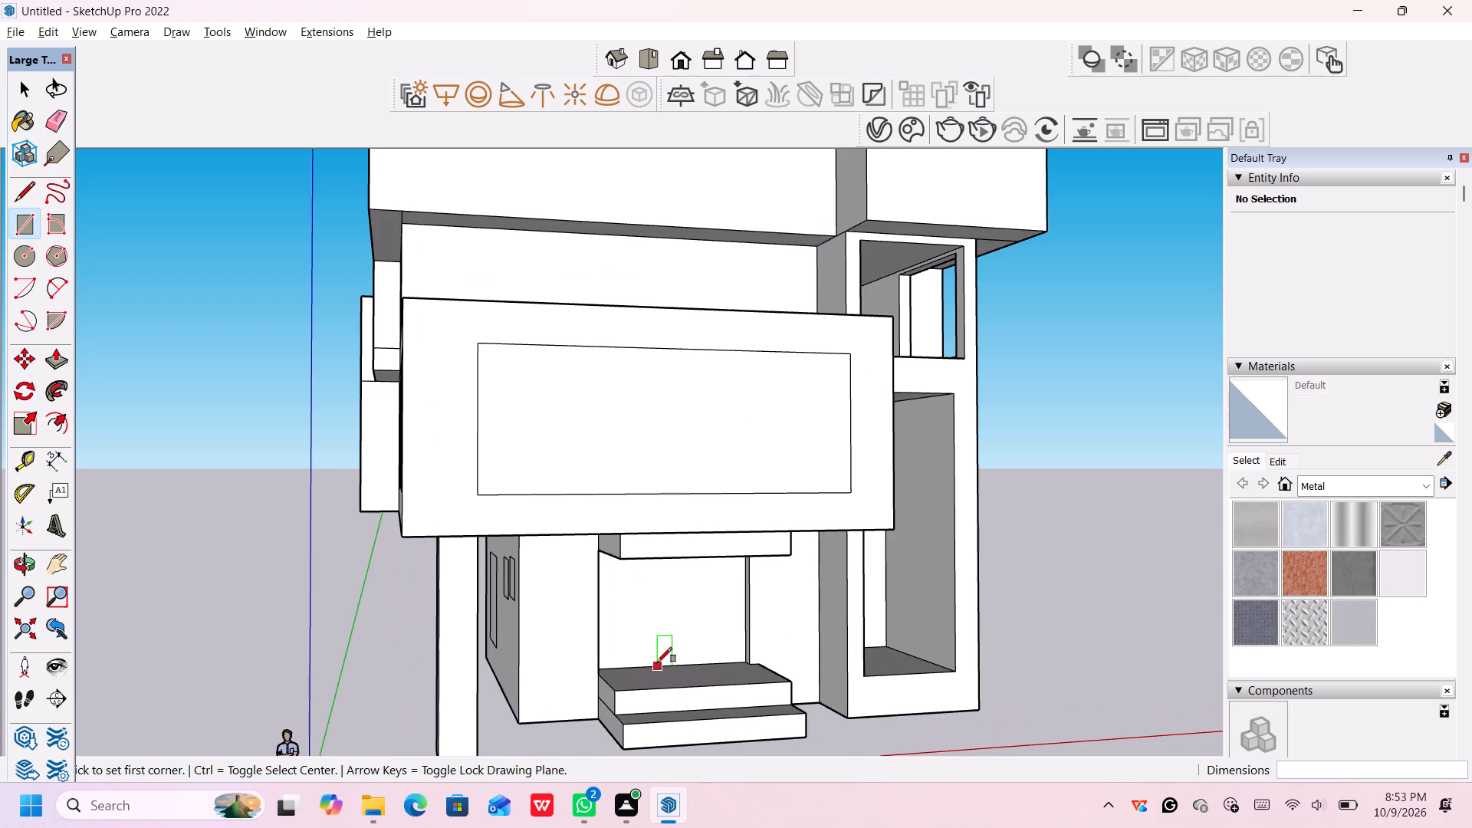
pyautogui.click(655, 662)
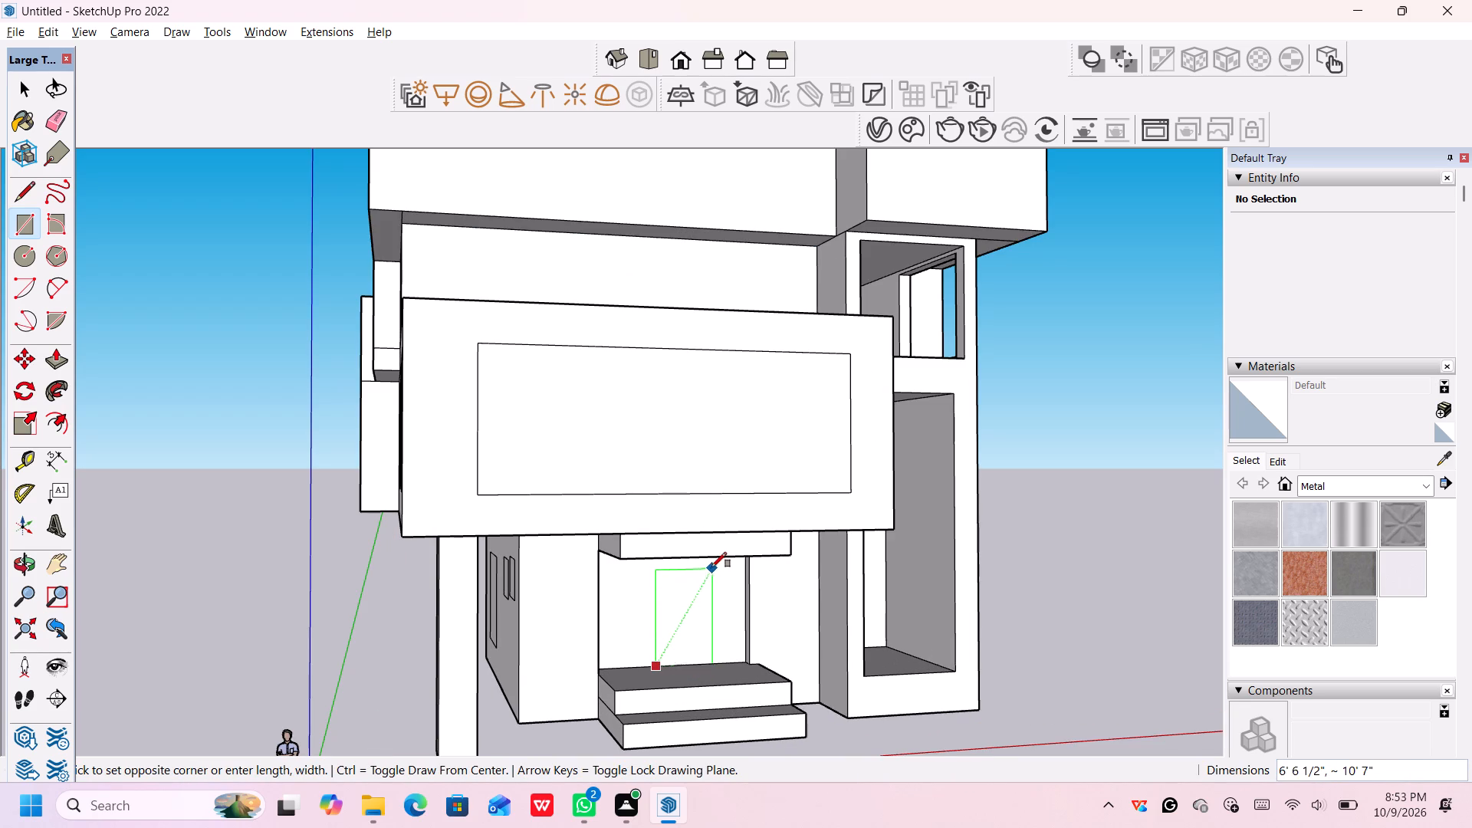
pyautogui.click(711, 567)
# Push the entrance doorway face about 12' 9" into the building.
pyautogui.scroll(-4, 748, 685)
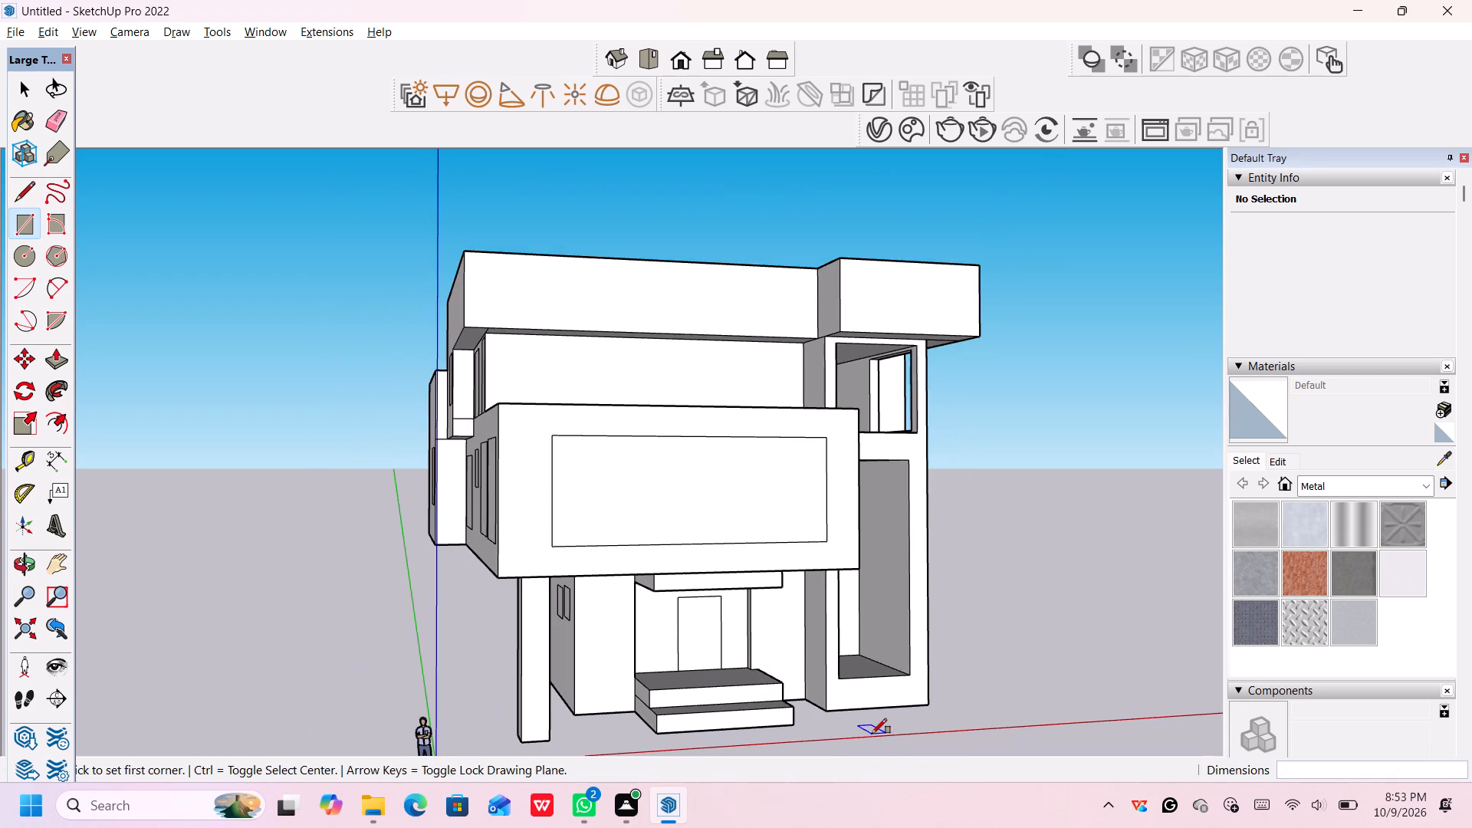
pyautogui.scroll(-1, 872, 734)
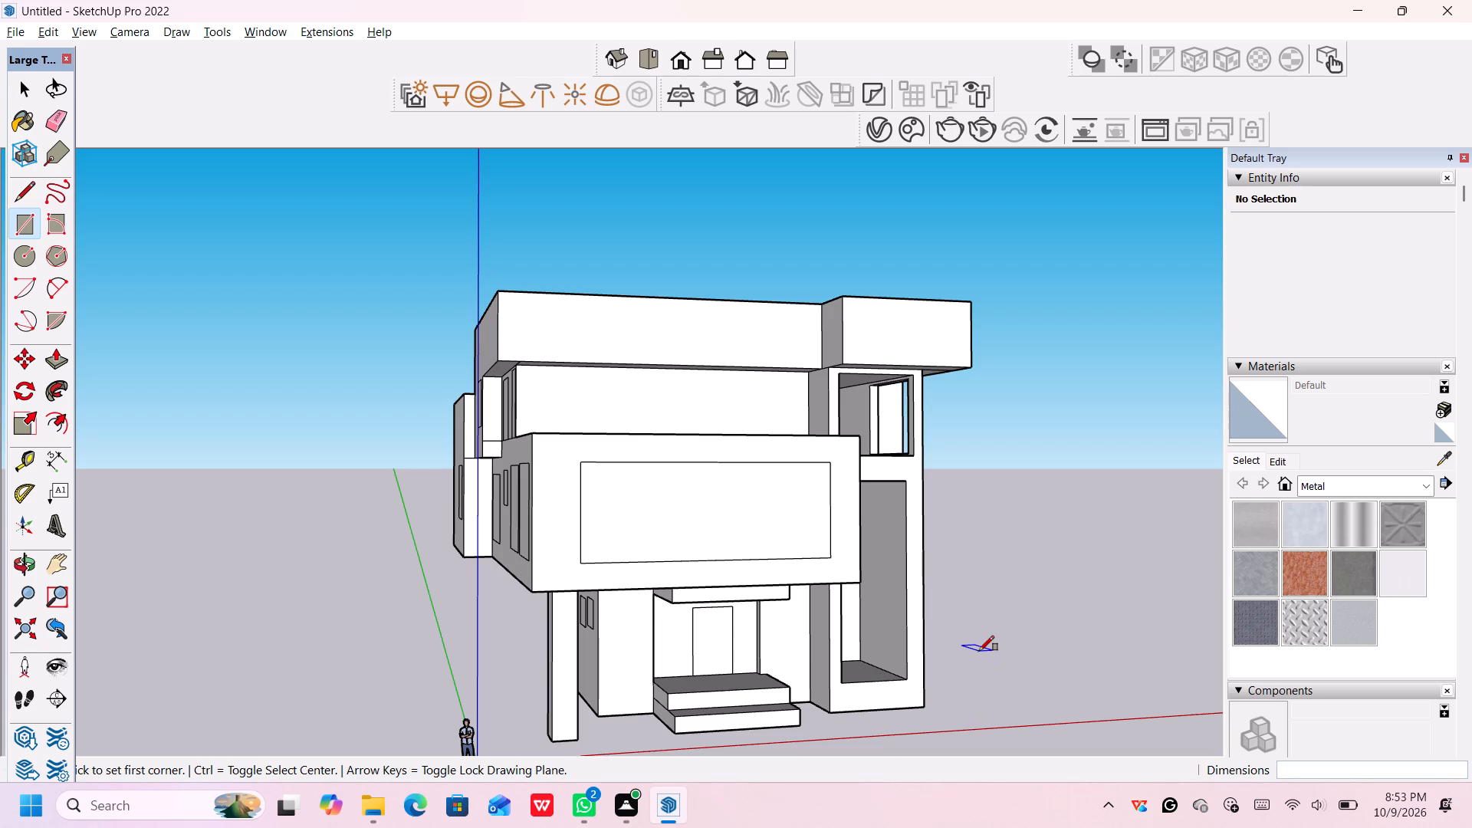
pyautogui.moveTo(979, 651); pyautogui.dragTo(1027, 701, button='middle')
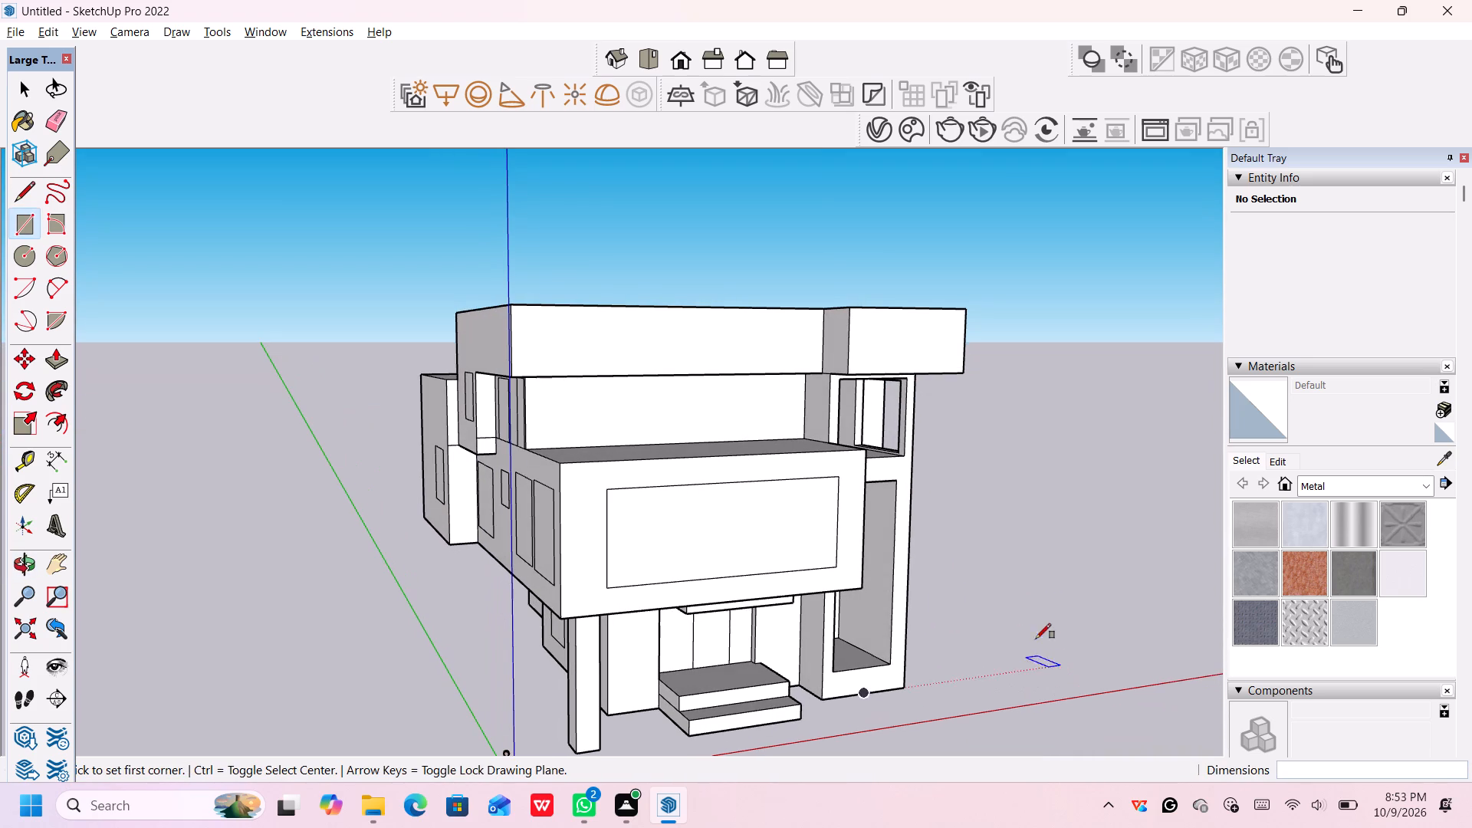
pyautogui.press('space')
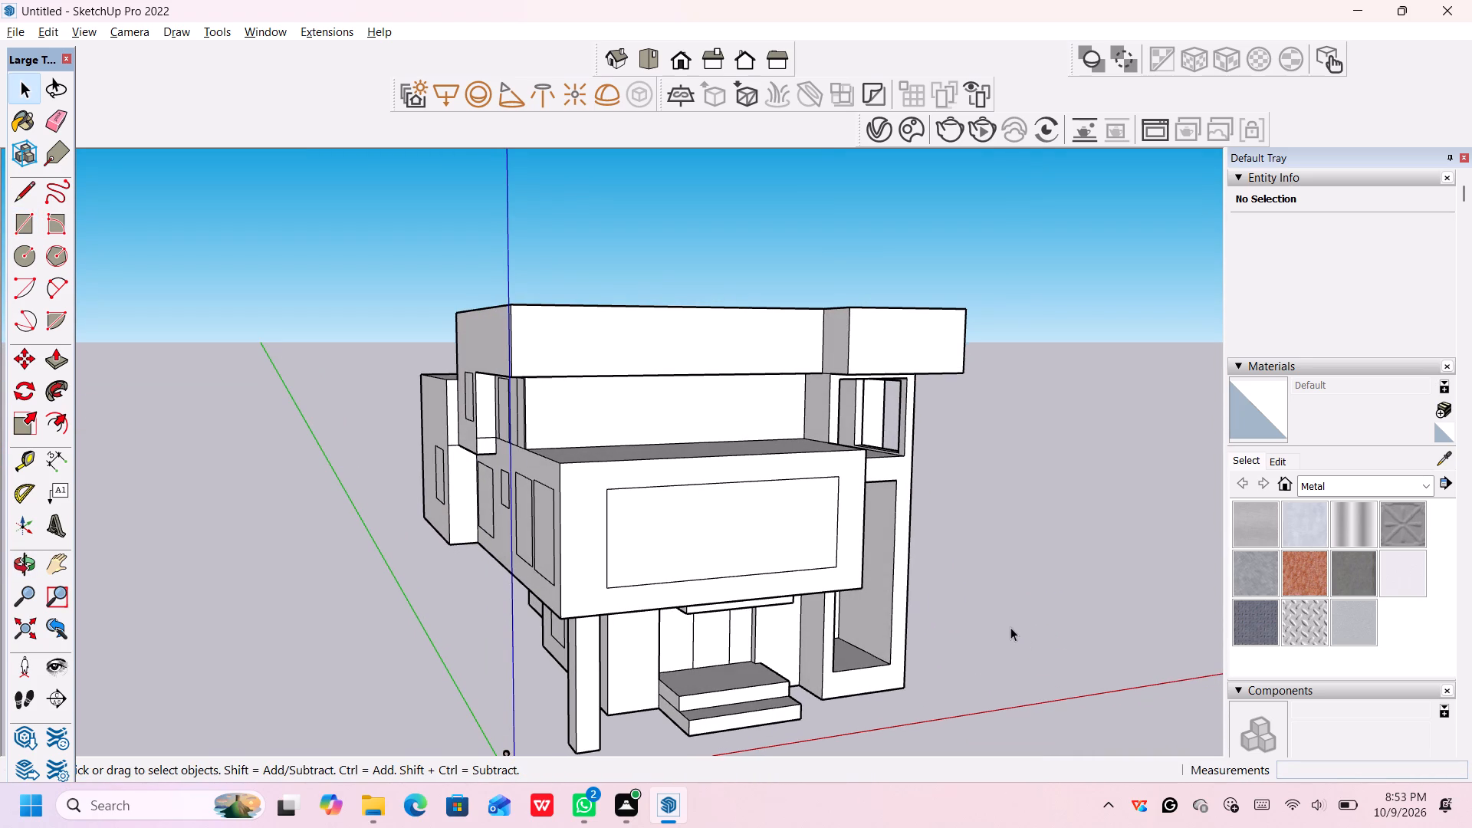
pyautogui.press('p')
pyautogui.scroll(1, 724, 674)
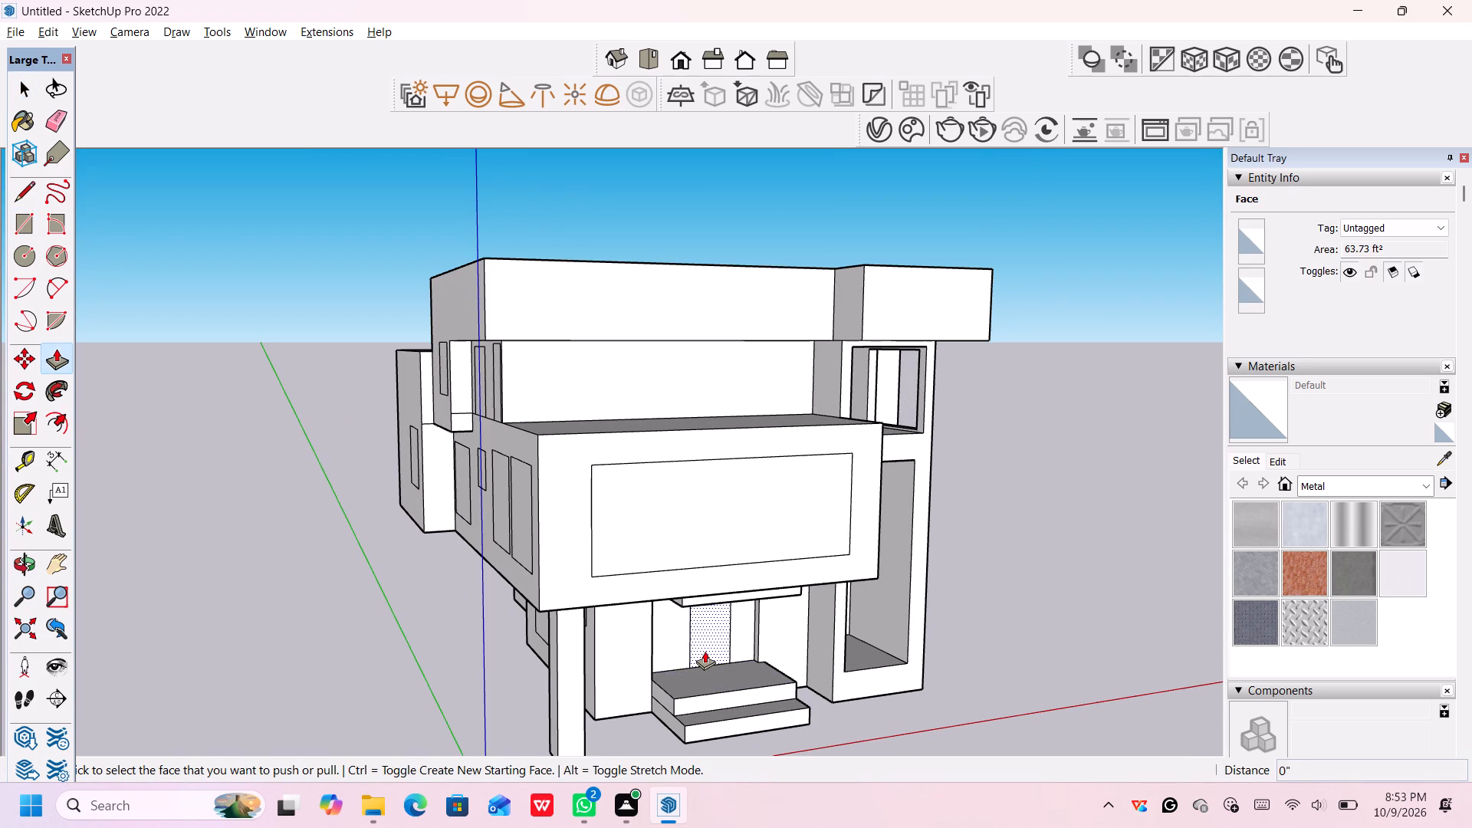
pyautogui.scroll(1, 705, 651)
pyautogui.click(704, 625)
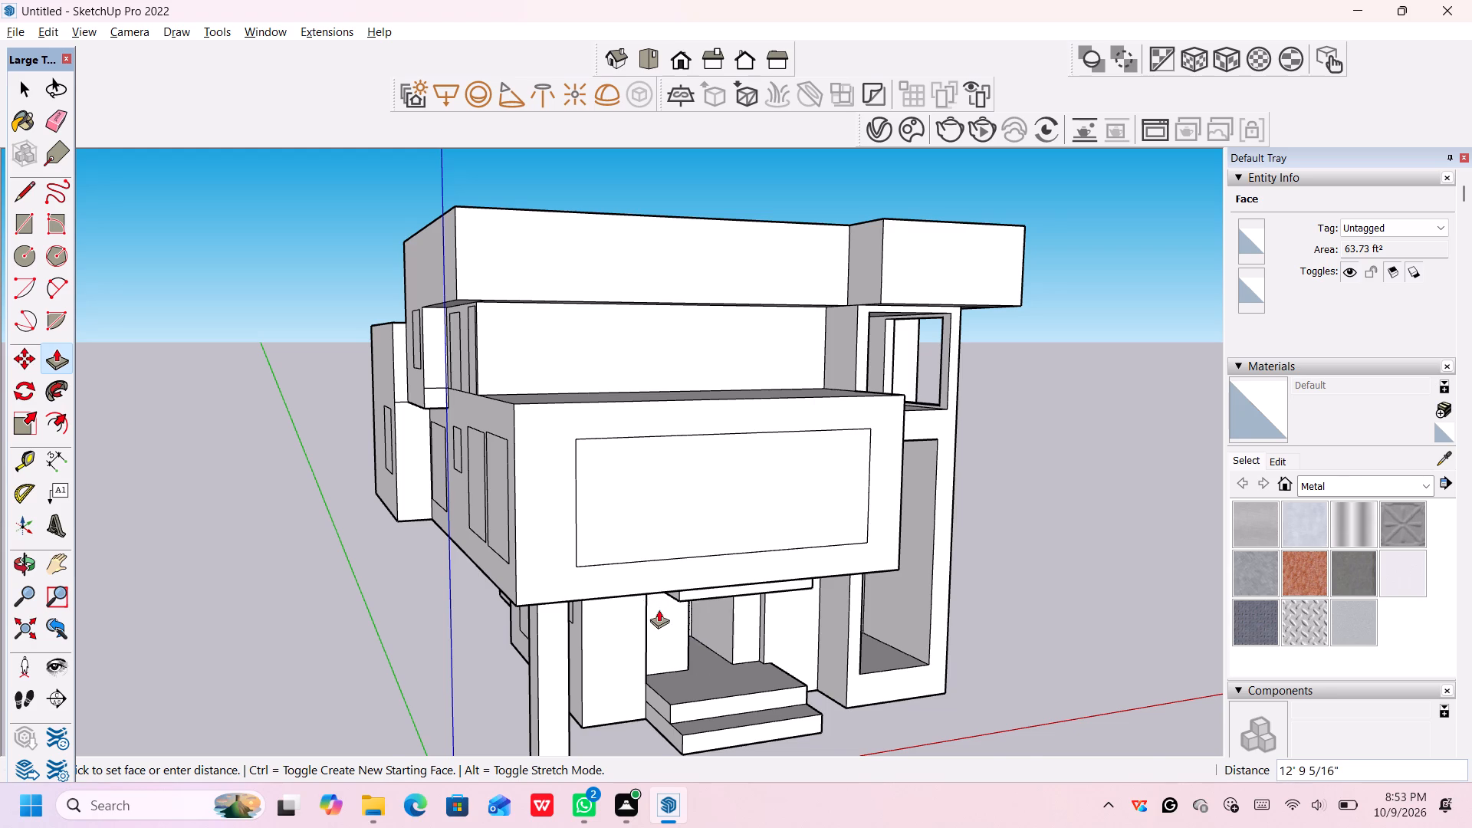
pyautogui.scroll(5, 659, 609)
pyautogui.click(657, 610)
pyautogui.scroll(-2, 664, 678)
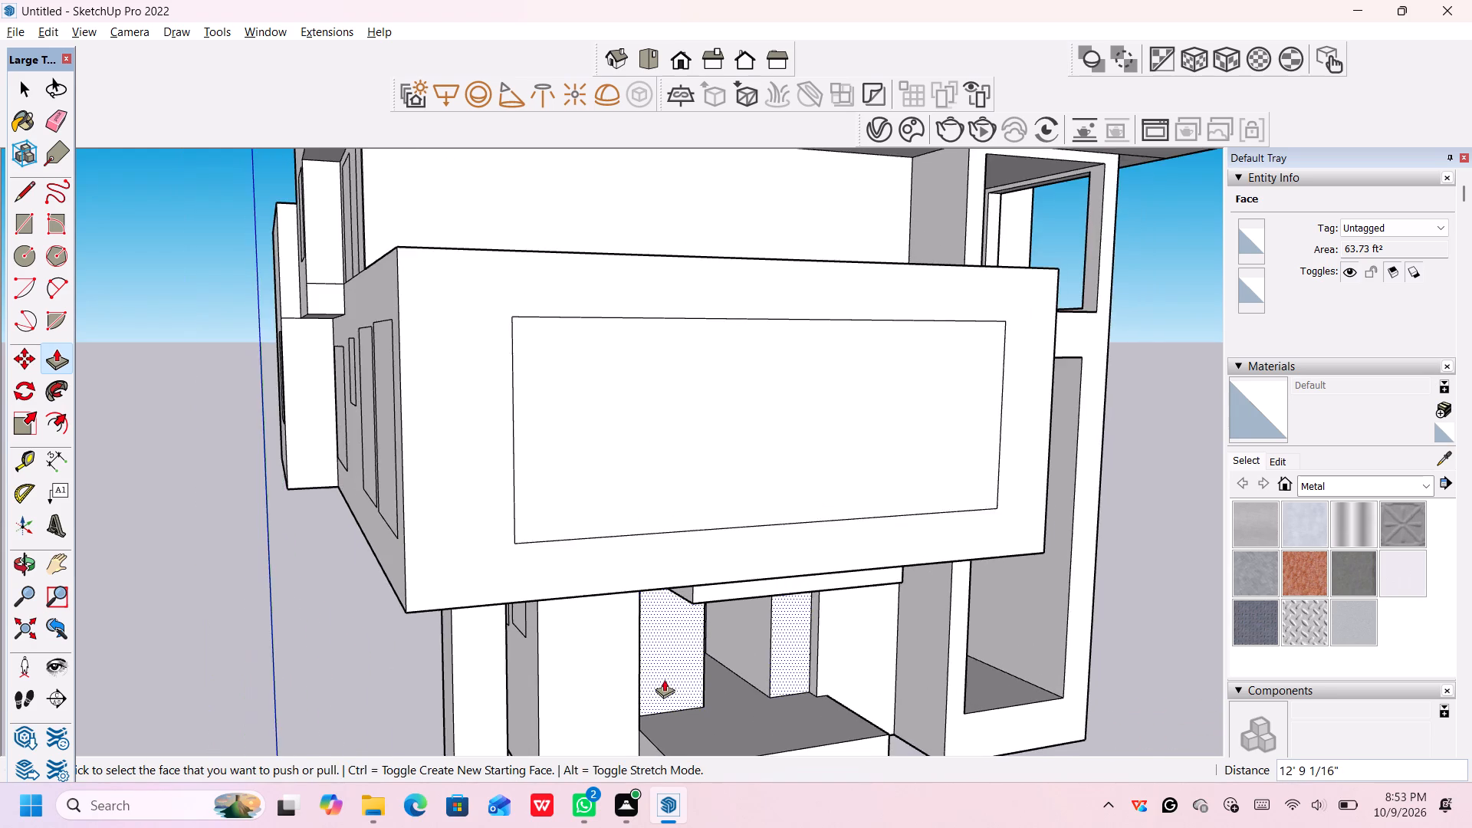
pyautogui.scroll(-1, 664, 679)
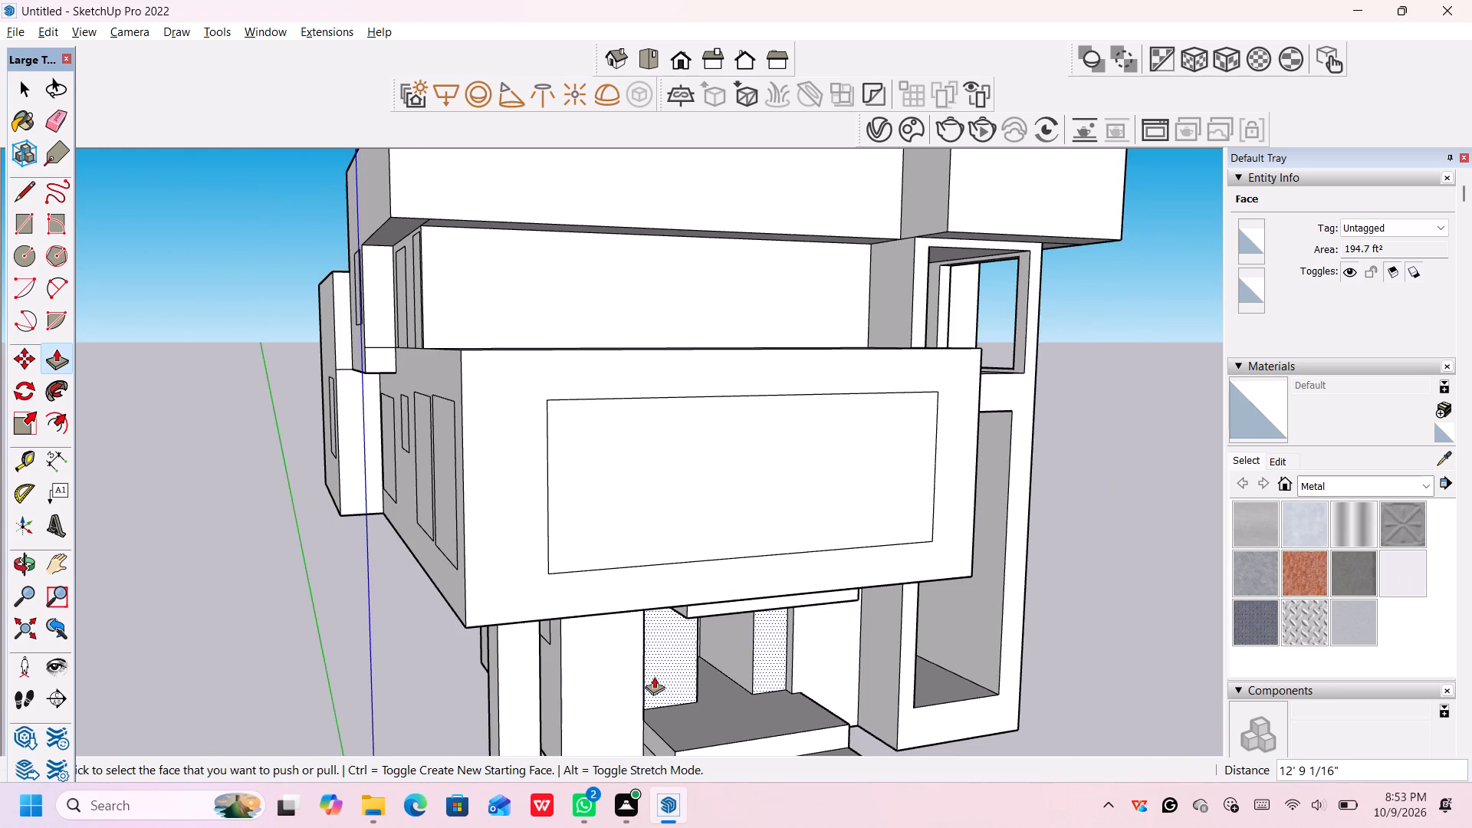
# Push the large rectangle on the projecting first-floor front face inward about 9' 2" to form a recess.
pyautogui.moveTo(652, 678); pyautogui.dragTo(711, 671, button='middle')
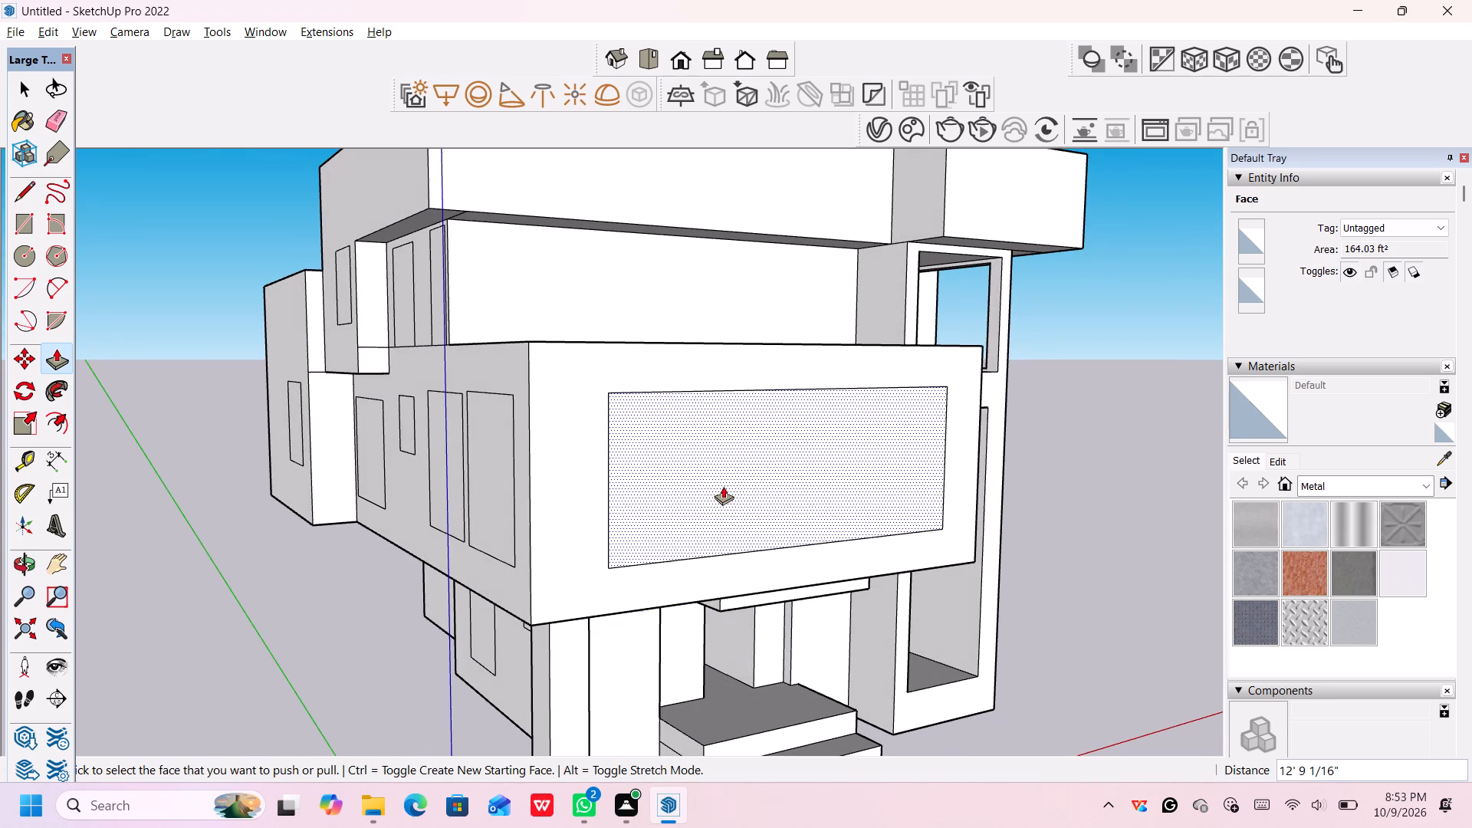
pyautogui.click(721, 485)
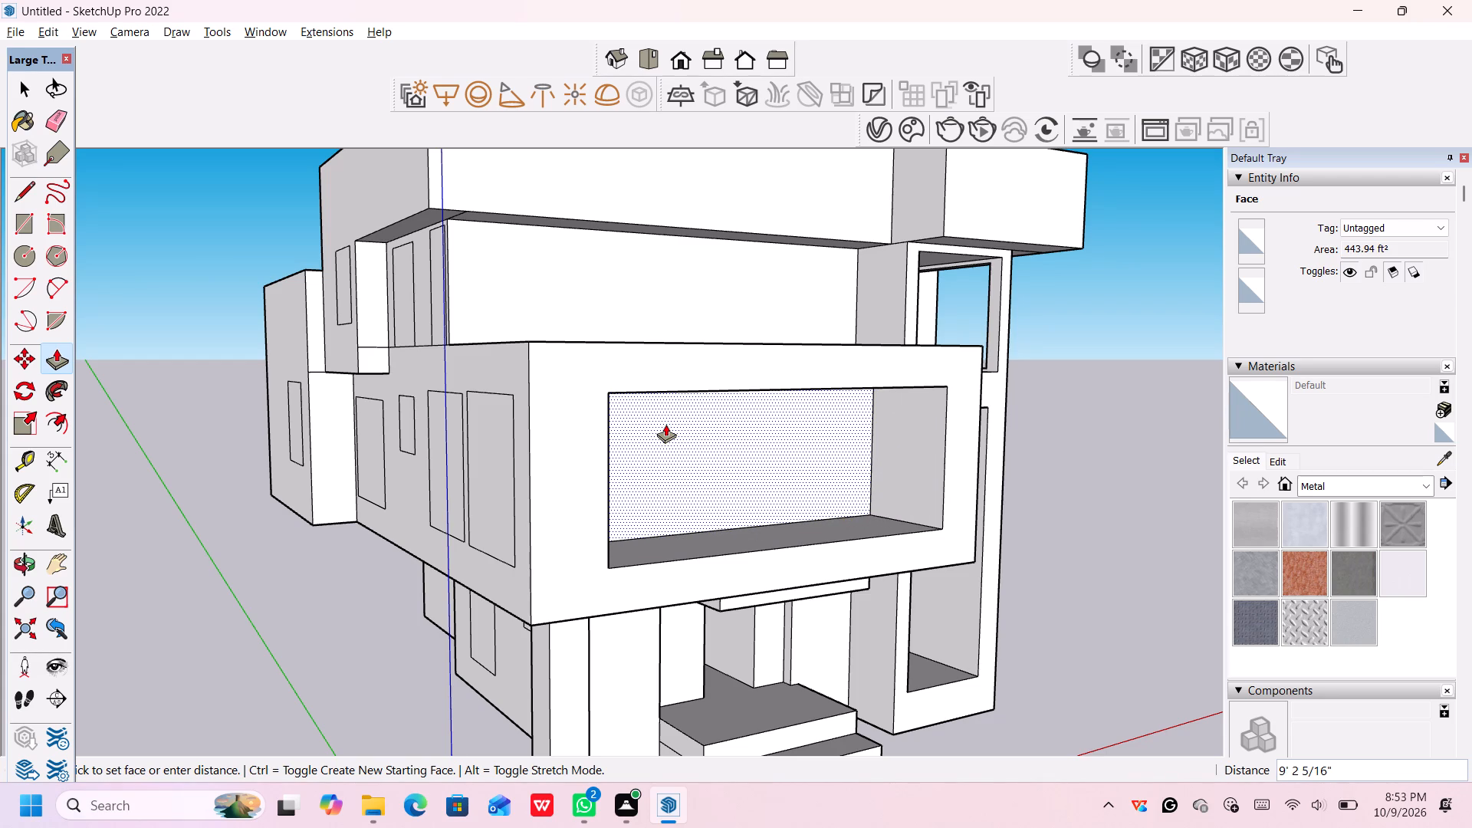
pyautogui.click(665, 424)
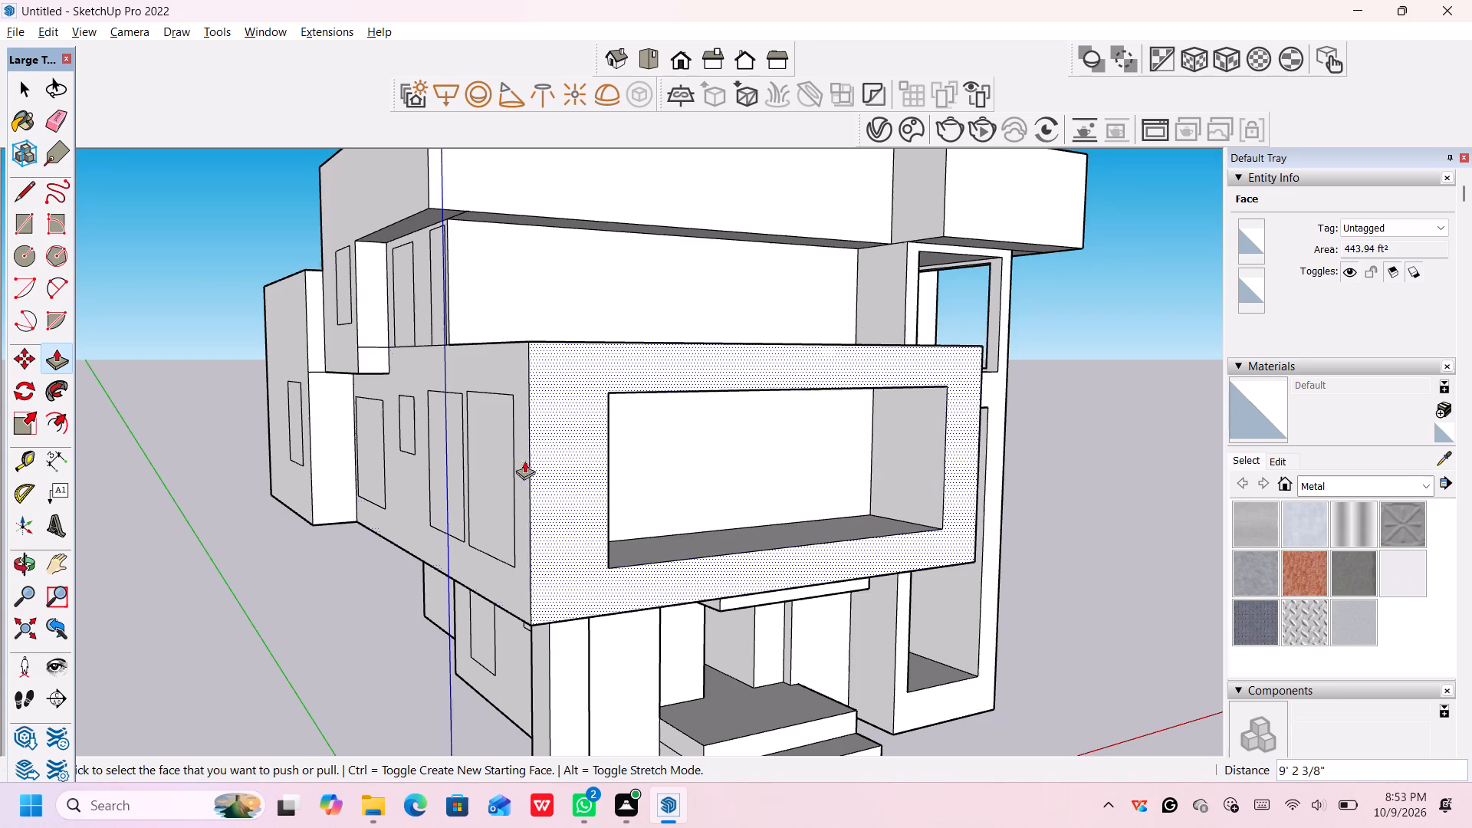
# Push the first-floor side window nearest the front corner inward about 7'.
pyautogui.click(488, 458)
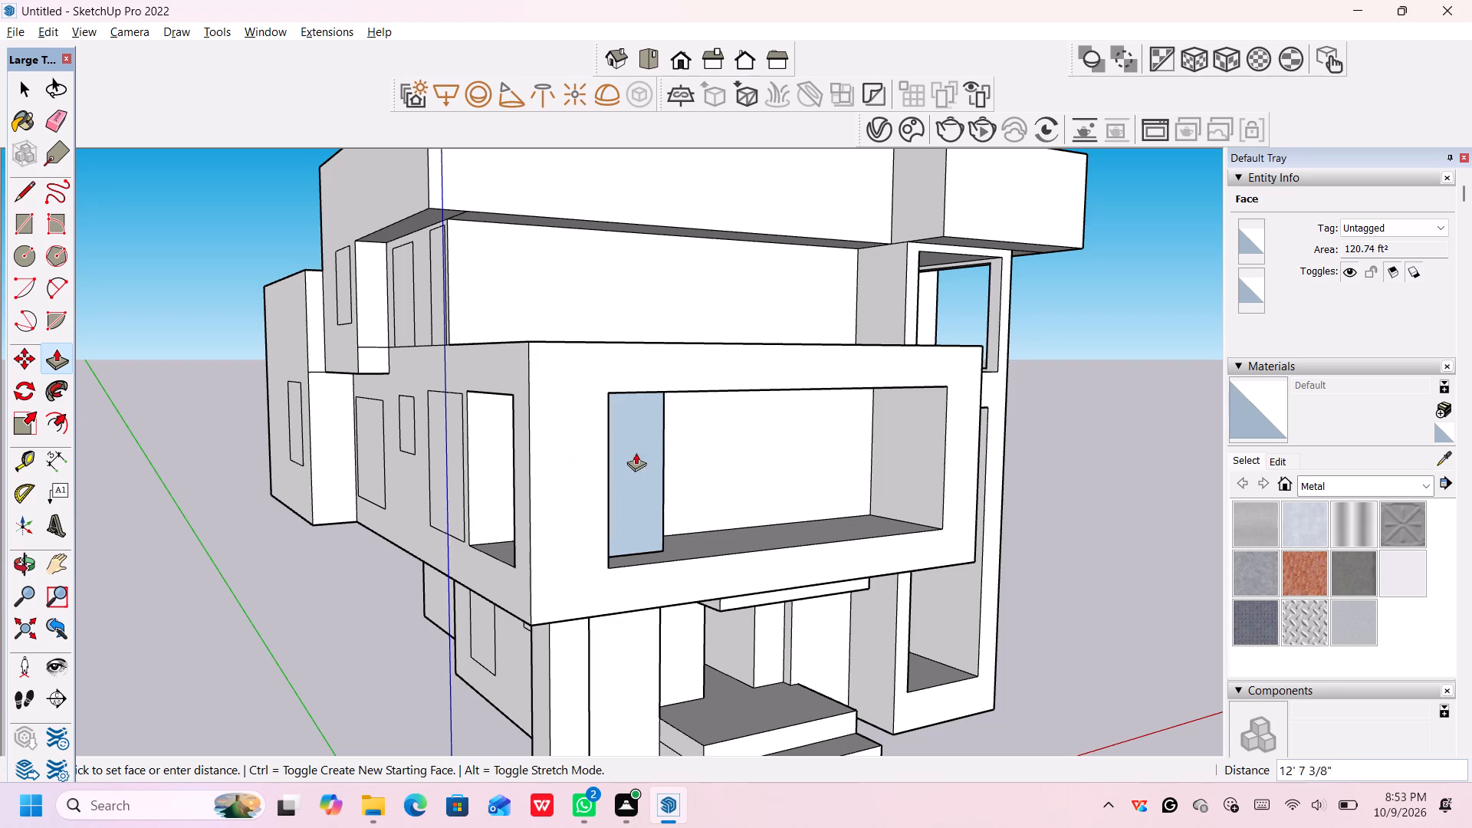
pyautogui.click(571, 467)
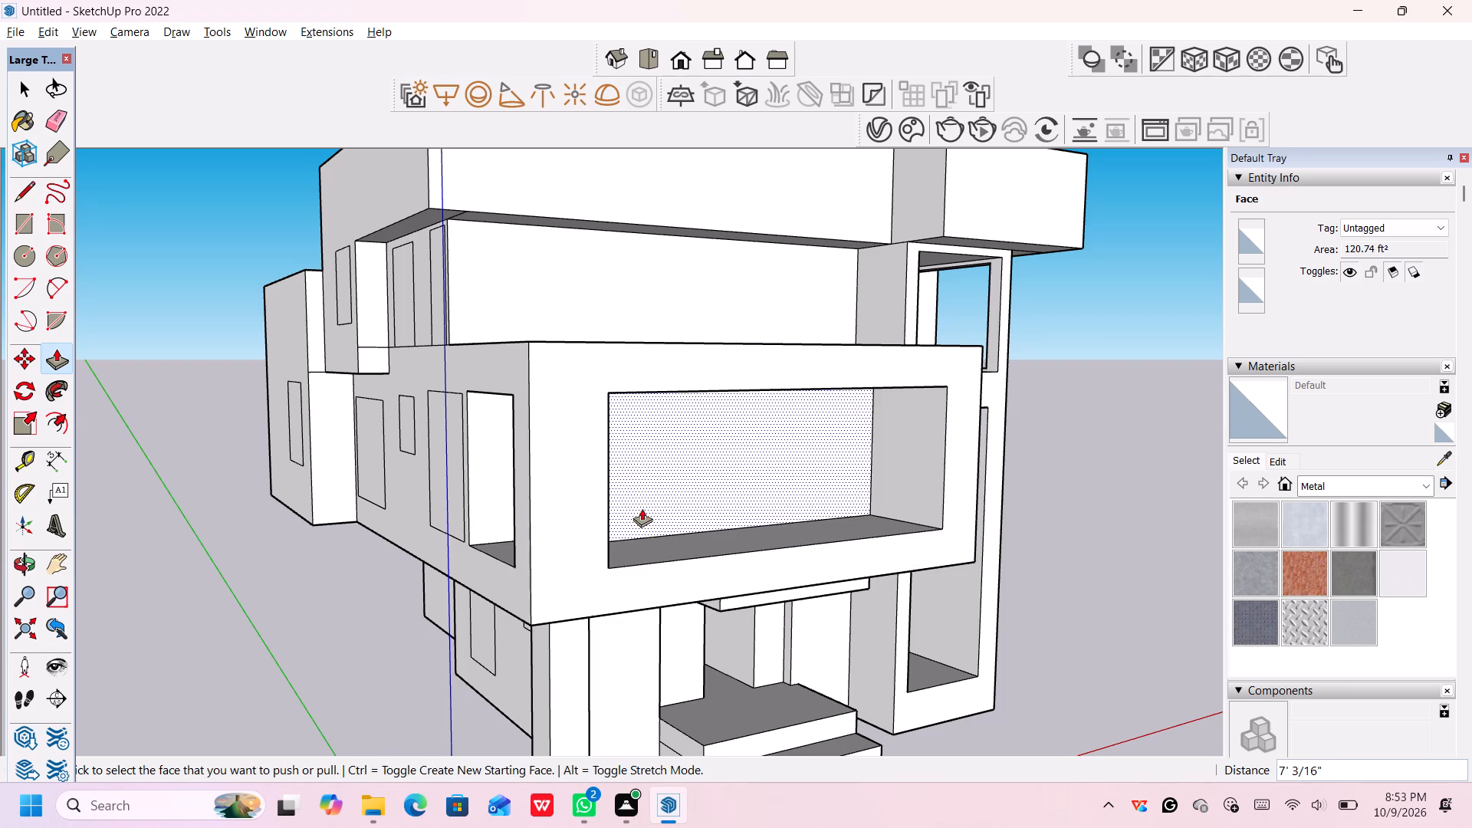
# Shift the front recess's inner side wall, seen through the corner side window, finishing with a push of about 3 9/16".
pyautogui.moveTo(623, 511); pyautogui.dragTo(850, 512, button='middle')
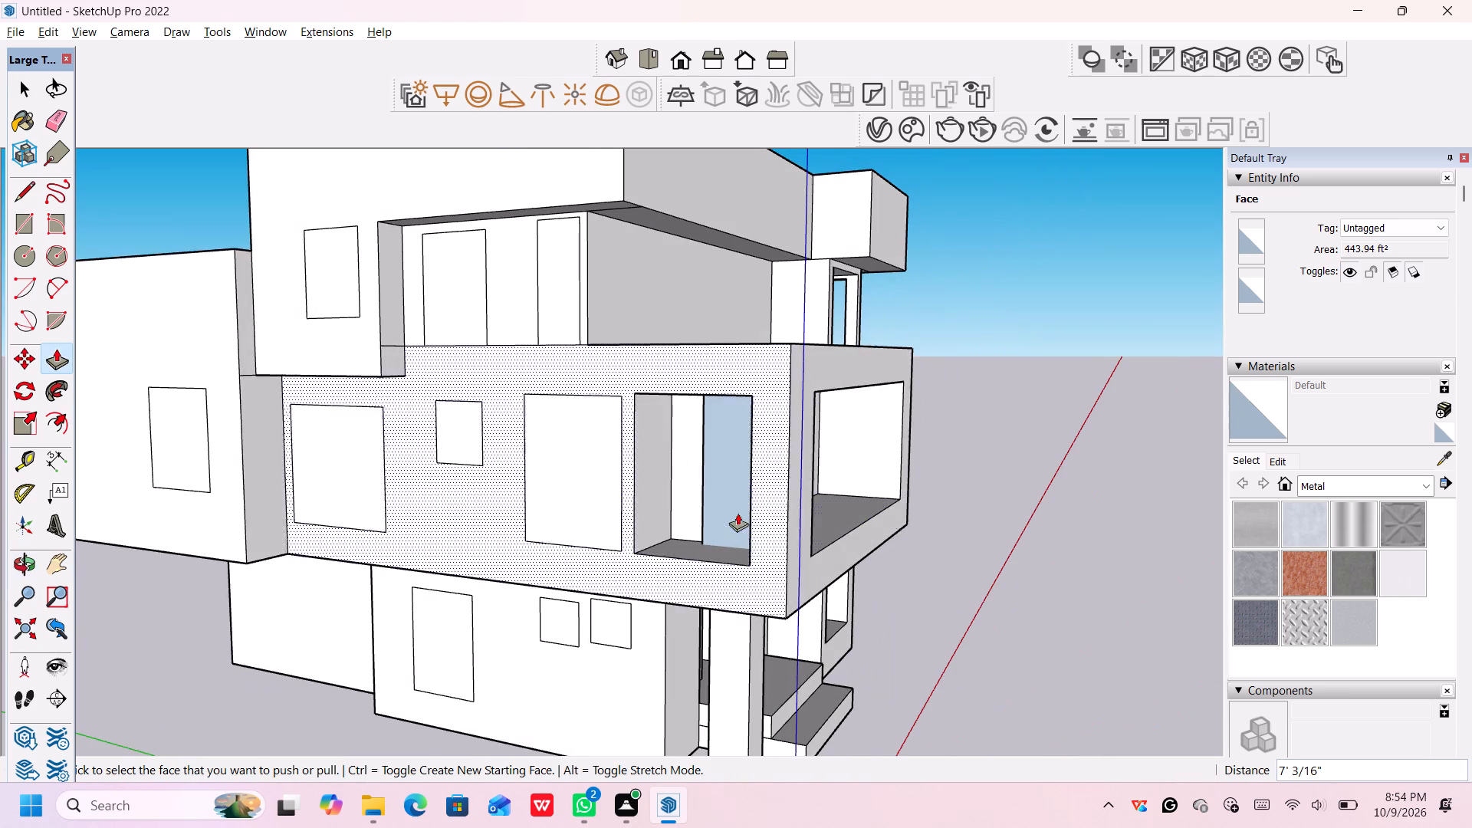
pyautogui.scroll(3, 735, 512)
pyautogui.click(726, 478)
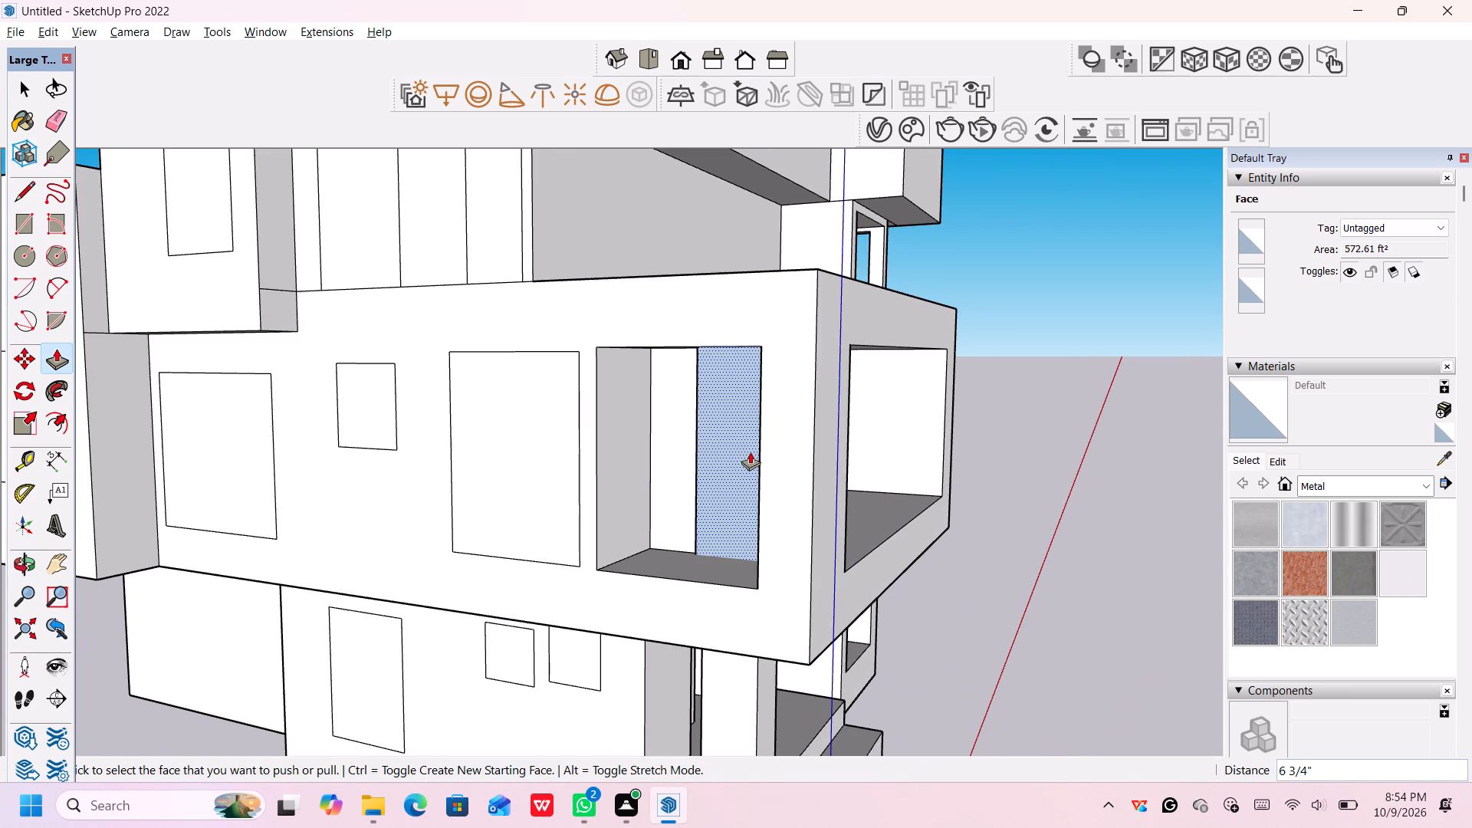
pyautogui.click(727, 459)
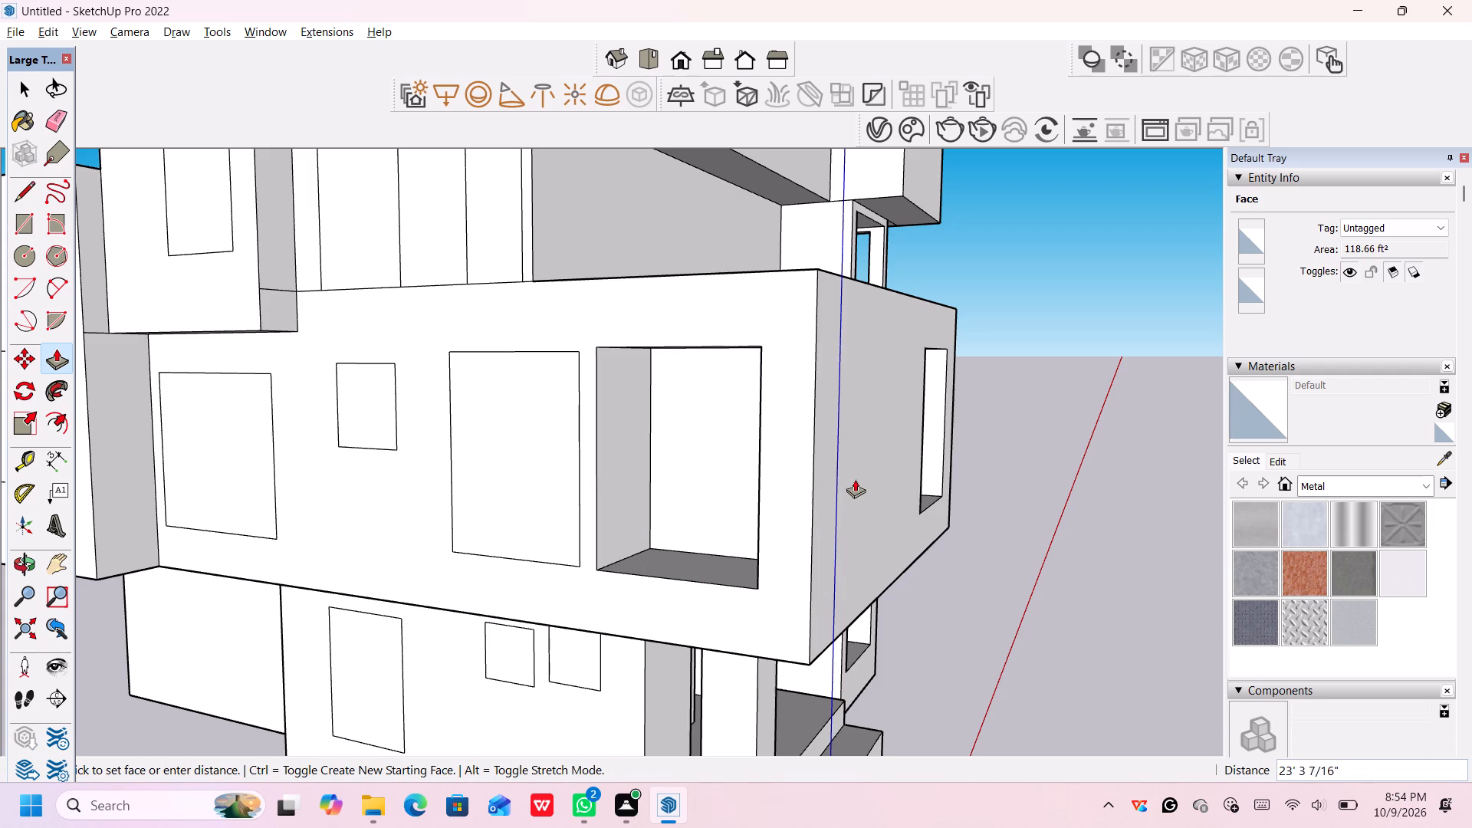
pyautogui.moveTo(850, 491); pyautogui.dragTo(568, 544, button='middle')
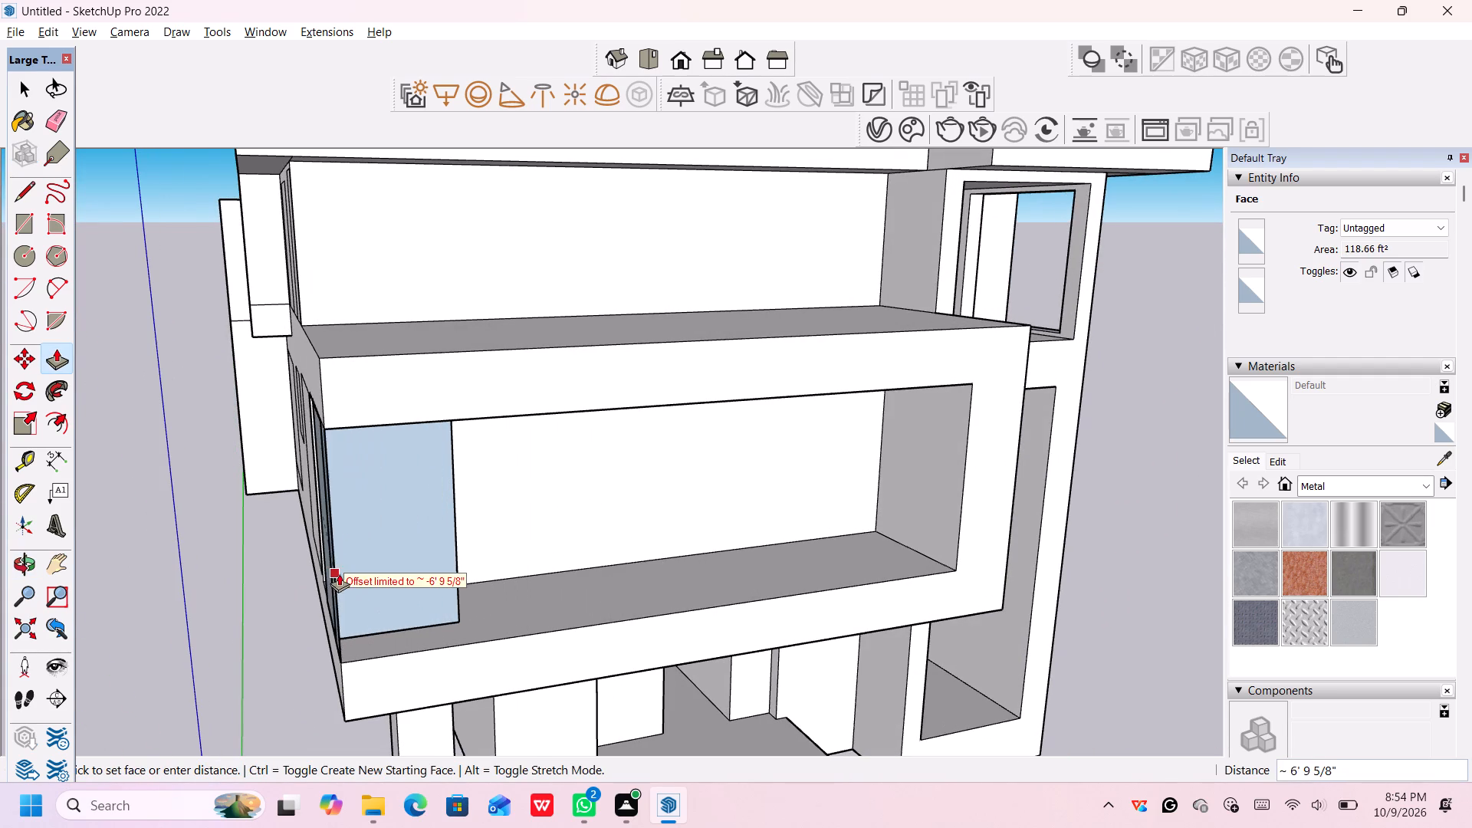
pyautogui.scroll(-1, 445, 529)
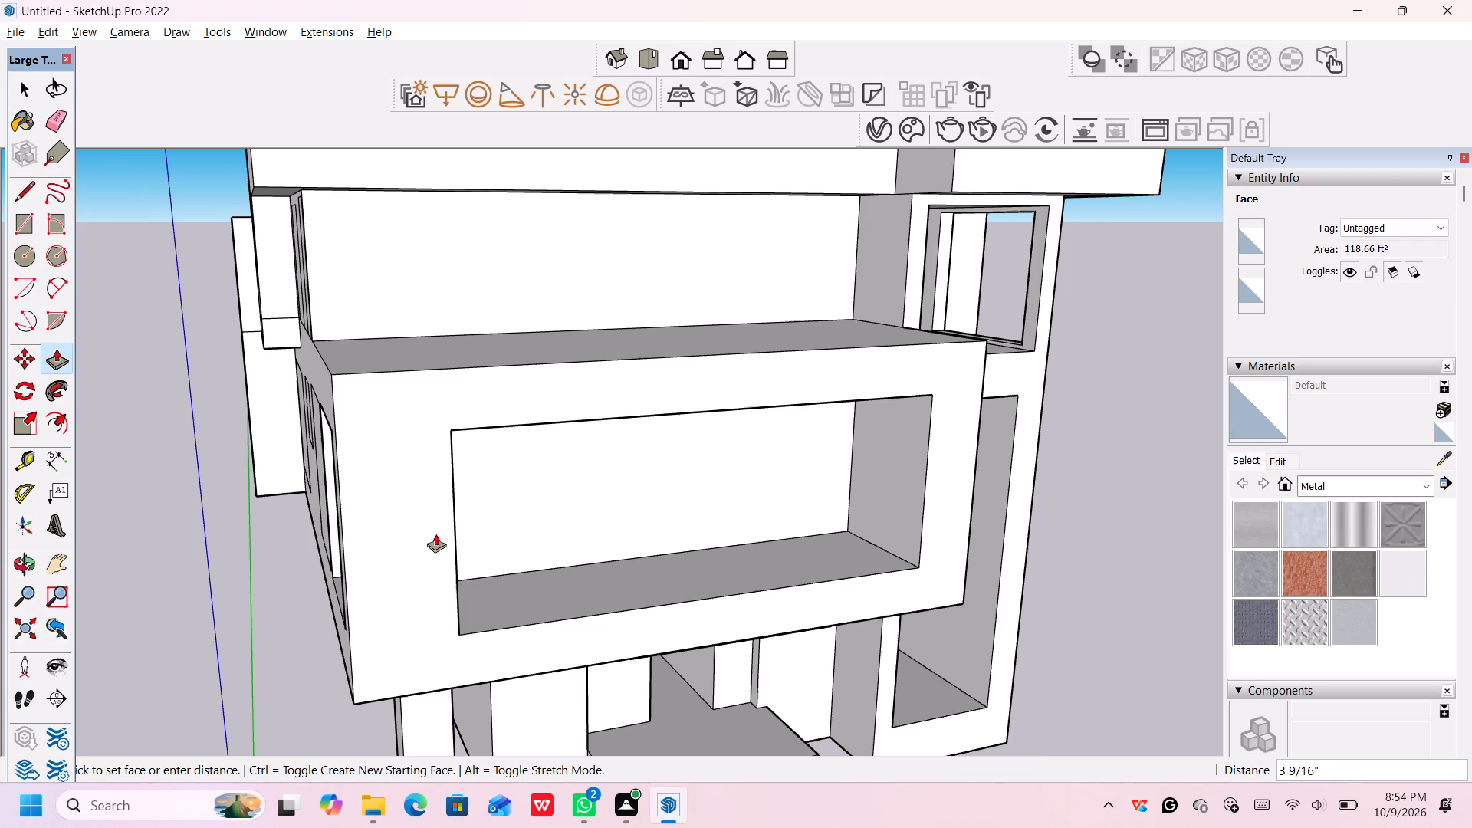
pyautogui.click(435, 534)
# Push the front recess's back wall about 3' 2 9/16" deeper, in line with the corner side window's rear edge.
pyautogui.scroll(-4, 498, 529)
pyautogui.moveTo(486, 540); pyautogui.dragTo(521, 520, button='middle')
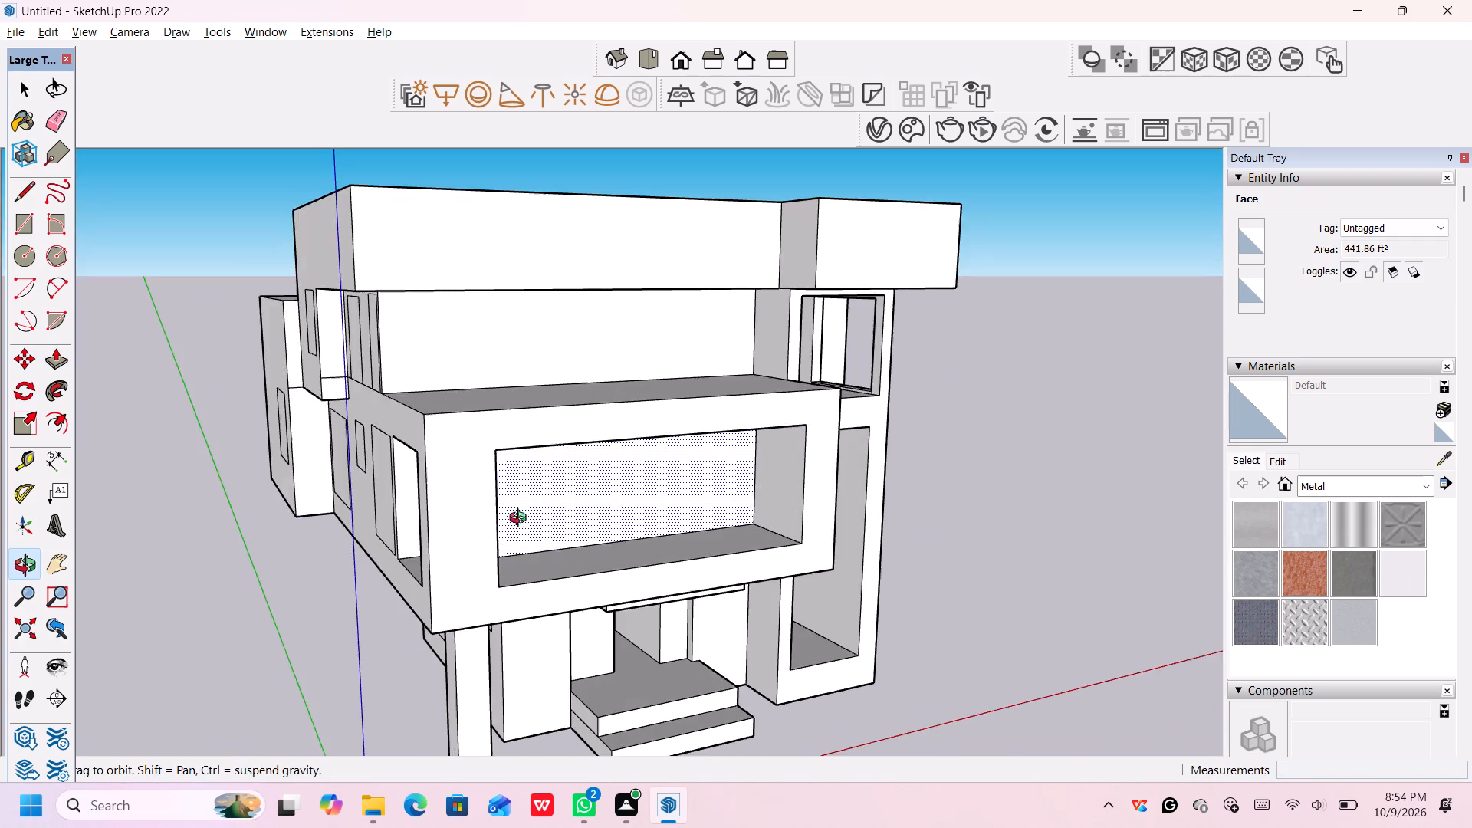
pyautogui.moveTo(521, 520); pyautogui.dragTo(640, 478, button='middle')
pyautogui.scroll(4, 506, 515)
pyautogui.moveTo(533, 508); pyautogui.dragTo(710, 495, button='middle')
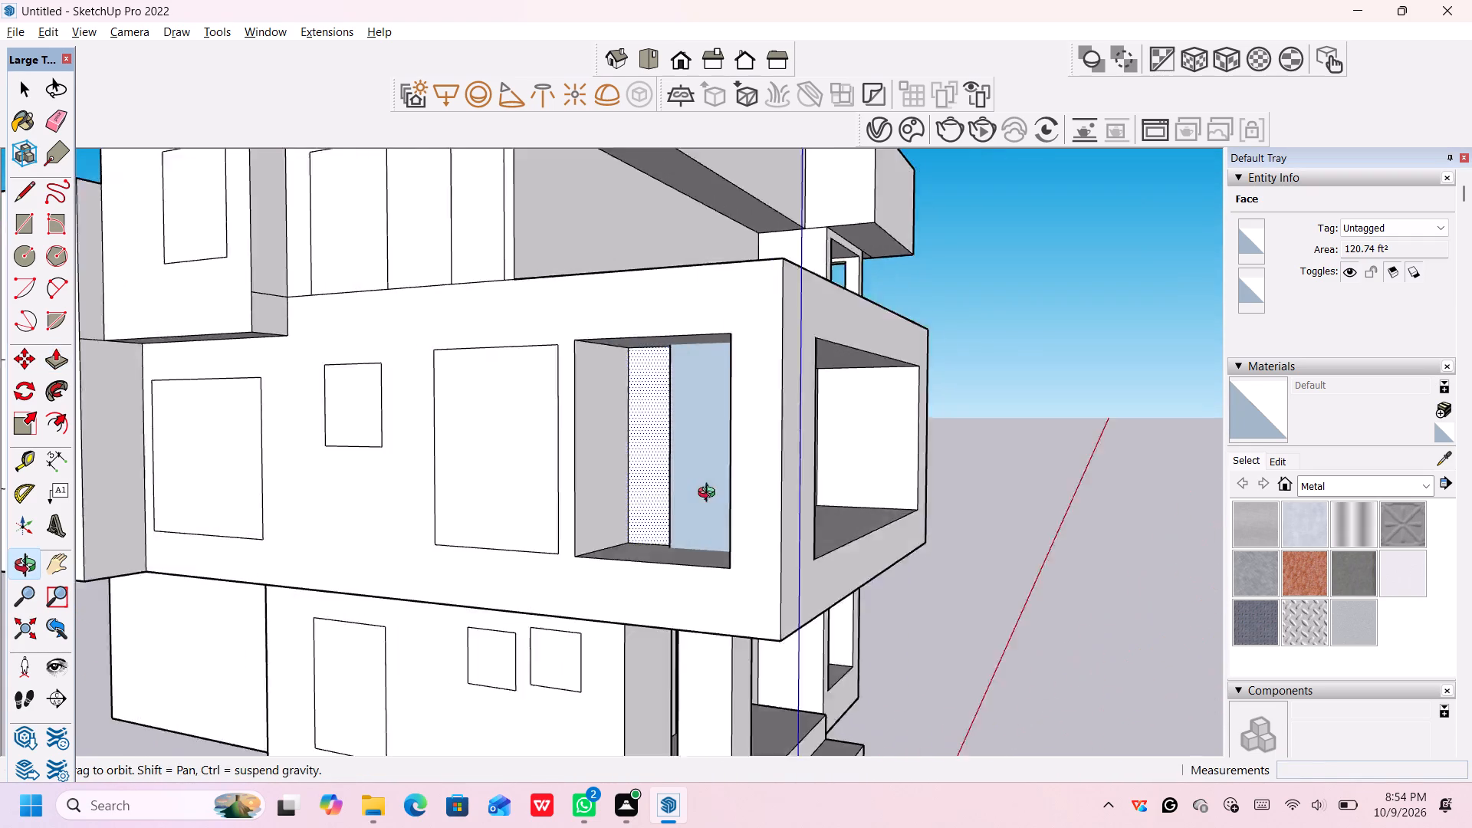
pyautogui.moveTo(710, 495); pyautogui.dragTo(711, 493, button='middle')
pyautogui.scroll(3, 735, 489)
pyautogui.moveTo(683, 493); pyautogui.dragTo(805, 515, button='middle')
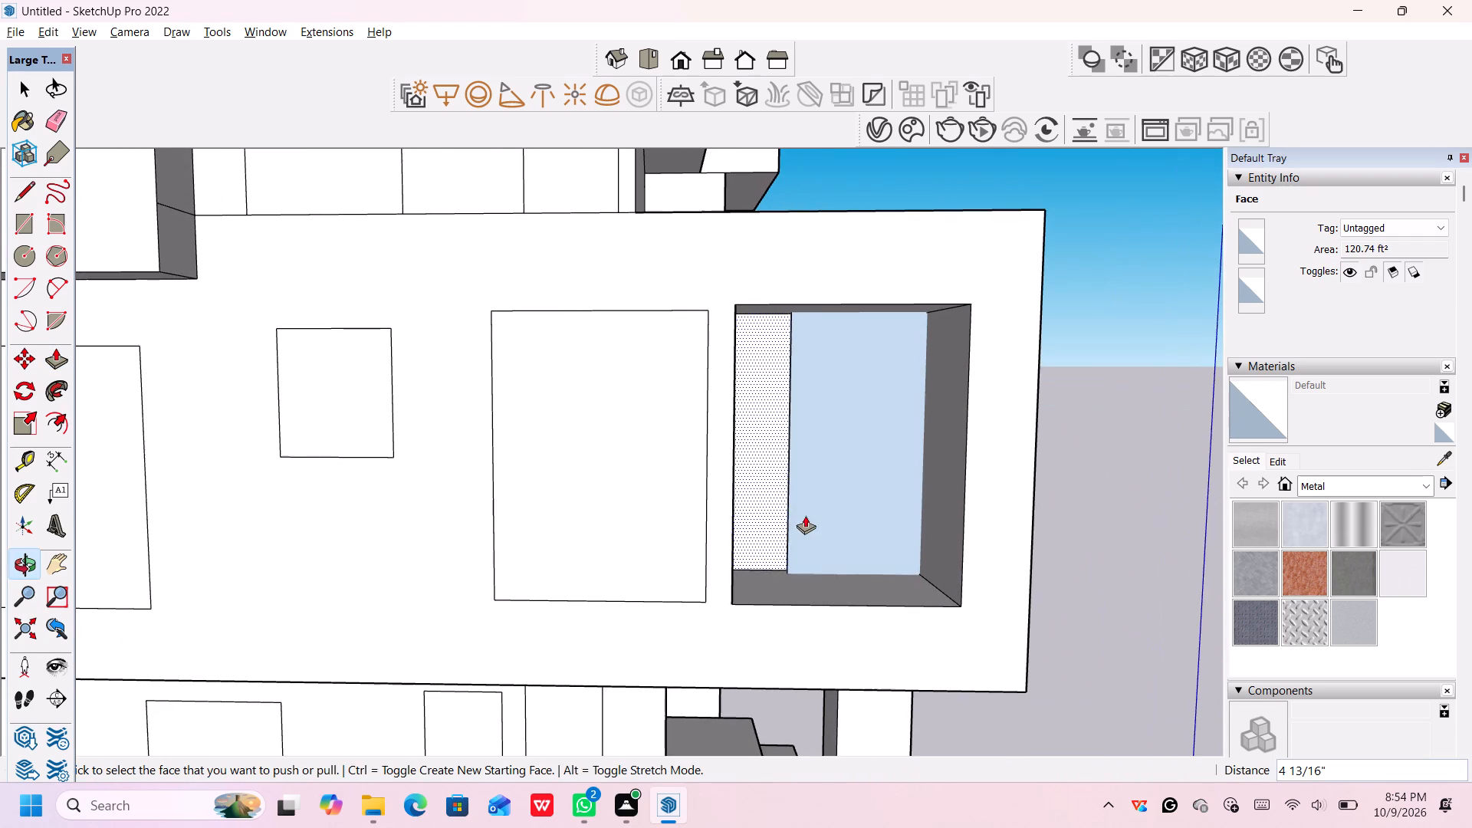
pyautogui.scroll(1, 789, 498)
pyautogui.scroll(-2, 790, 493)
pyautogui.scroll(1, 790, 493)
pyautogui.scroll(-1, 790, 493)
pyautogui.moveTo(815, 488); pyautogui.dragTo(813, 490, button='middle')
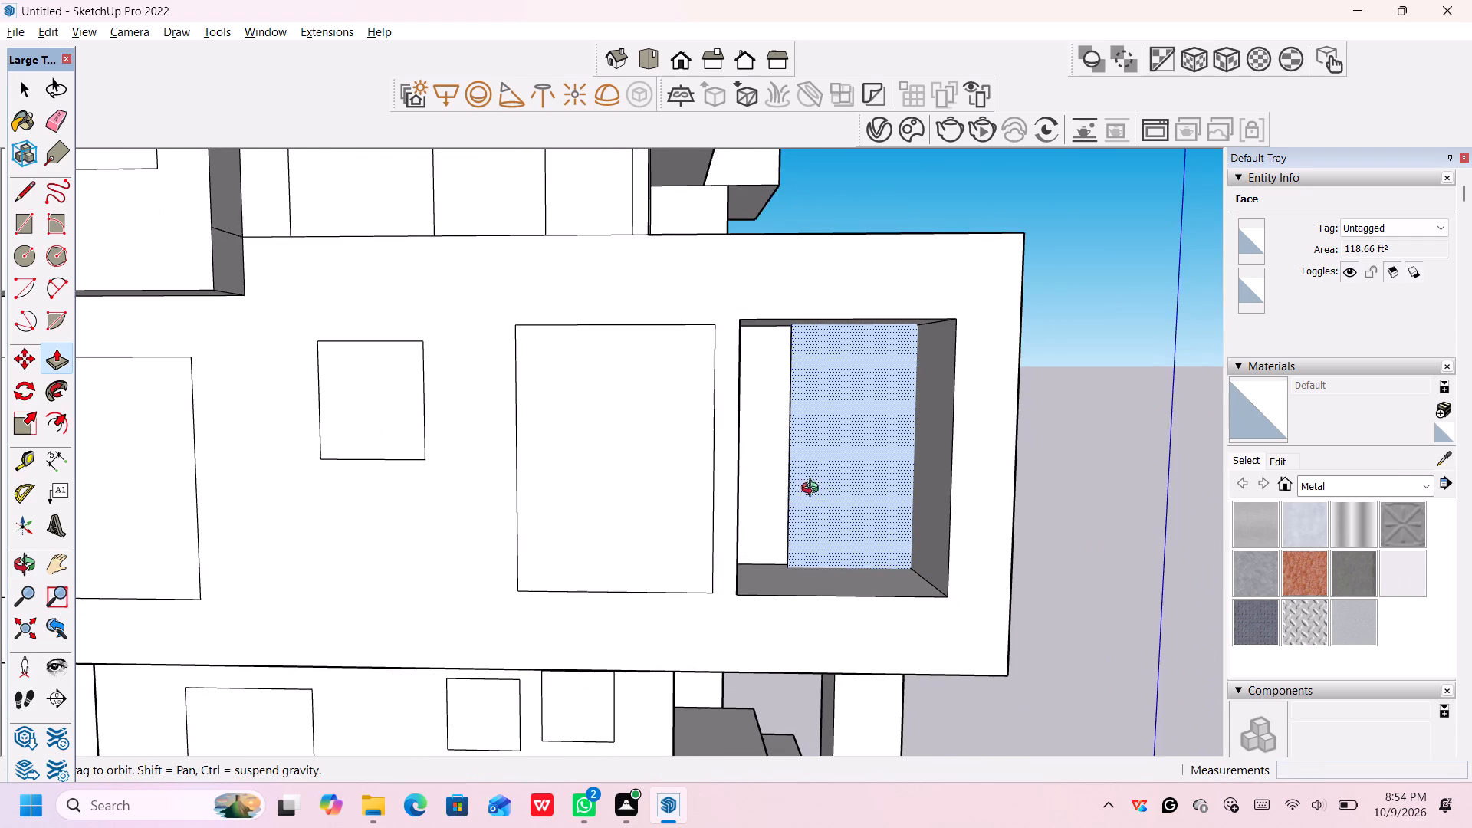
pyautogui.moveTo(813, 490); pyautogui.dragTo(463, 550, button='middle')
pyautogui.click(634, 512)
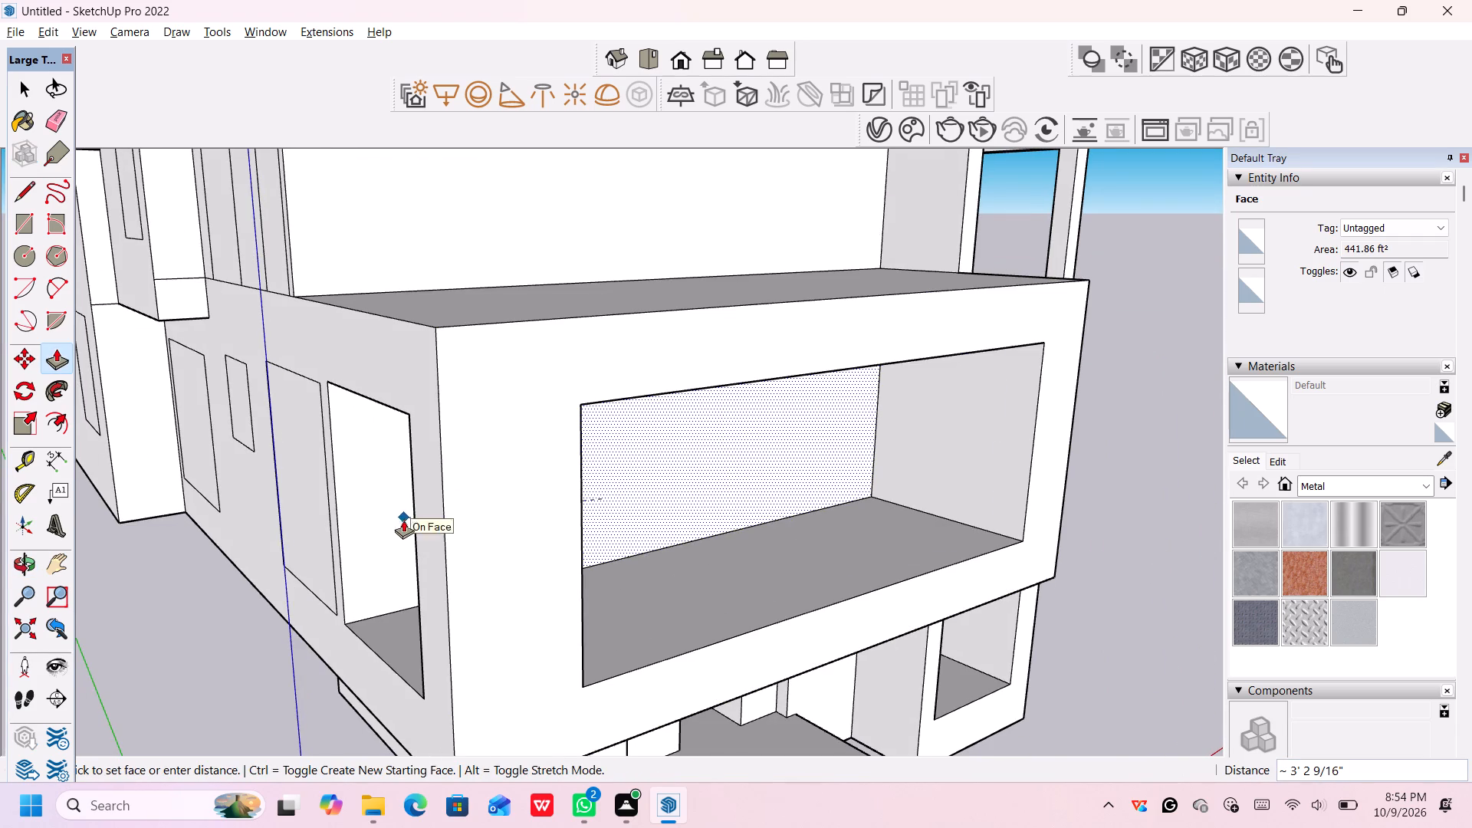
pyautogui.moveTo(403, 521); pyautogui.dragTo(588, 533, button='middle')
pyautogui.click(617, 548)
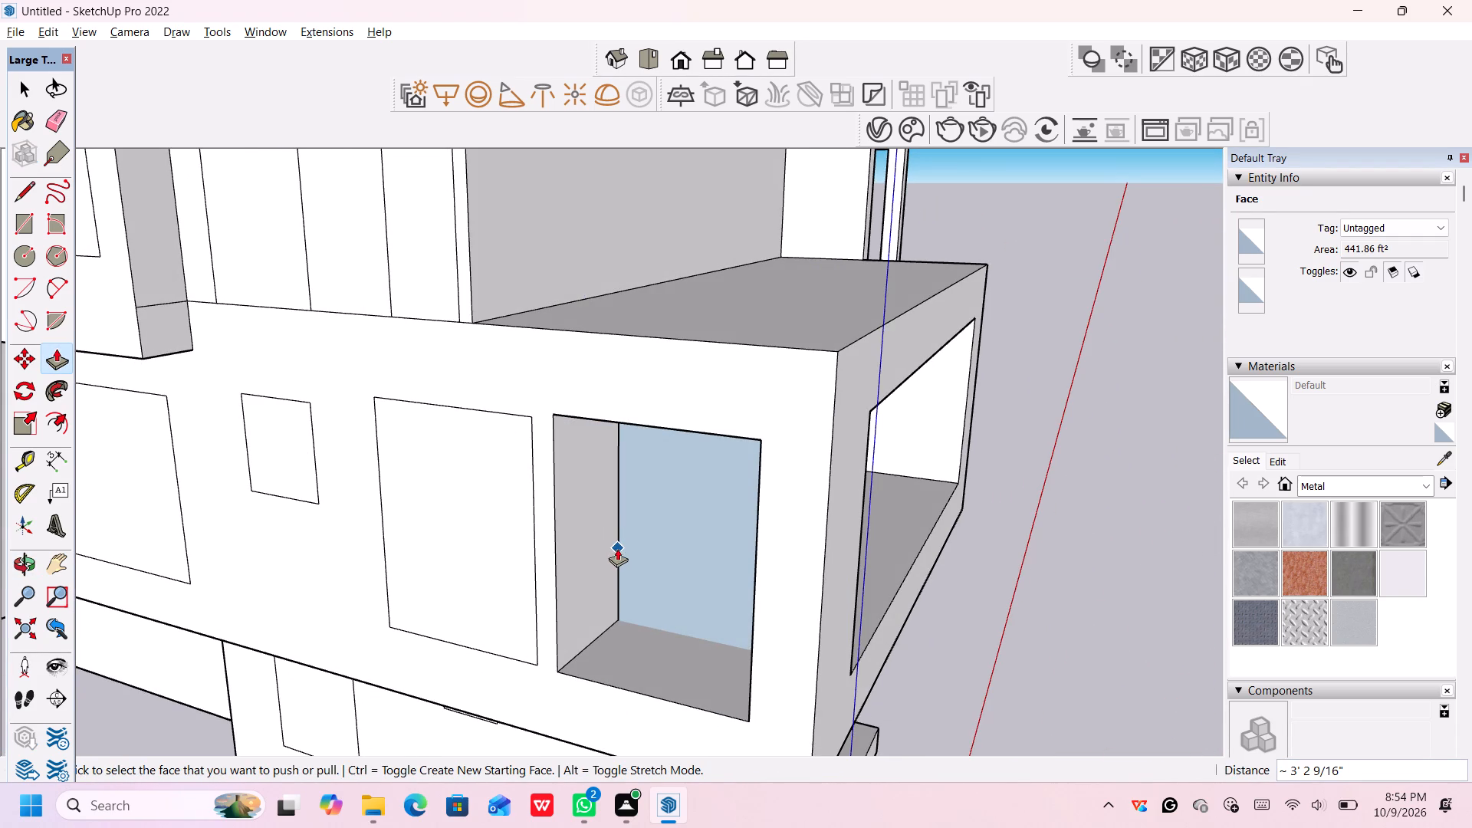
# Shift the face dividing the front recess from the corner side window again, finishing with a push of about 5 3/16".
pyautogui.scroll(-5, 646, 581)
pyautogui.click(663, 565)
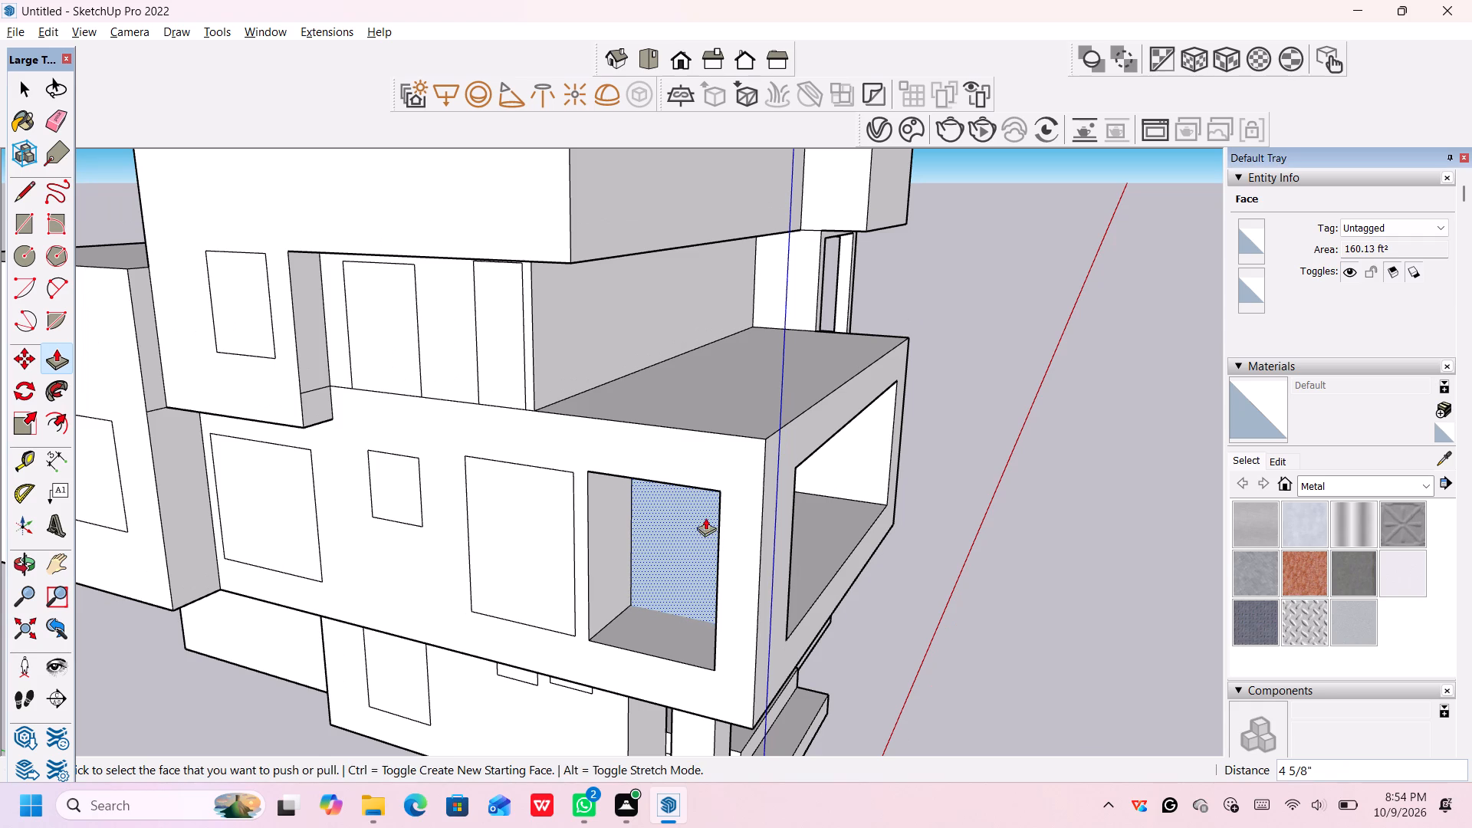
pyautogui.click(695, 513)
pyautogui.scroll(-1, 660, 551)
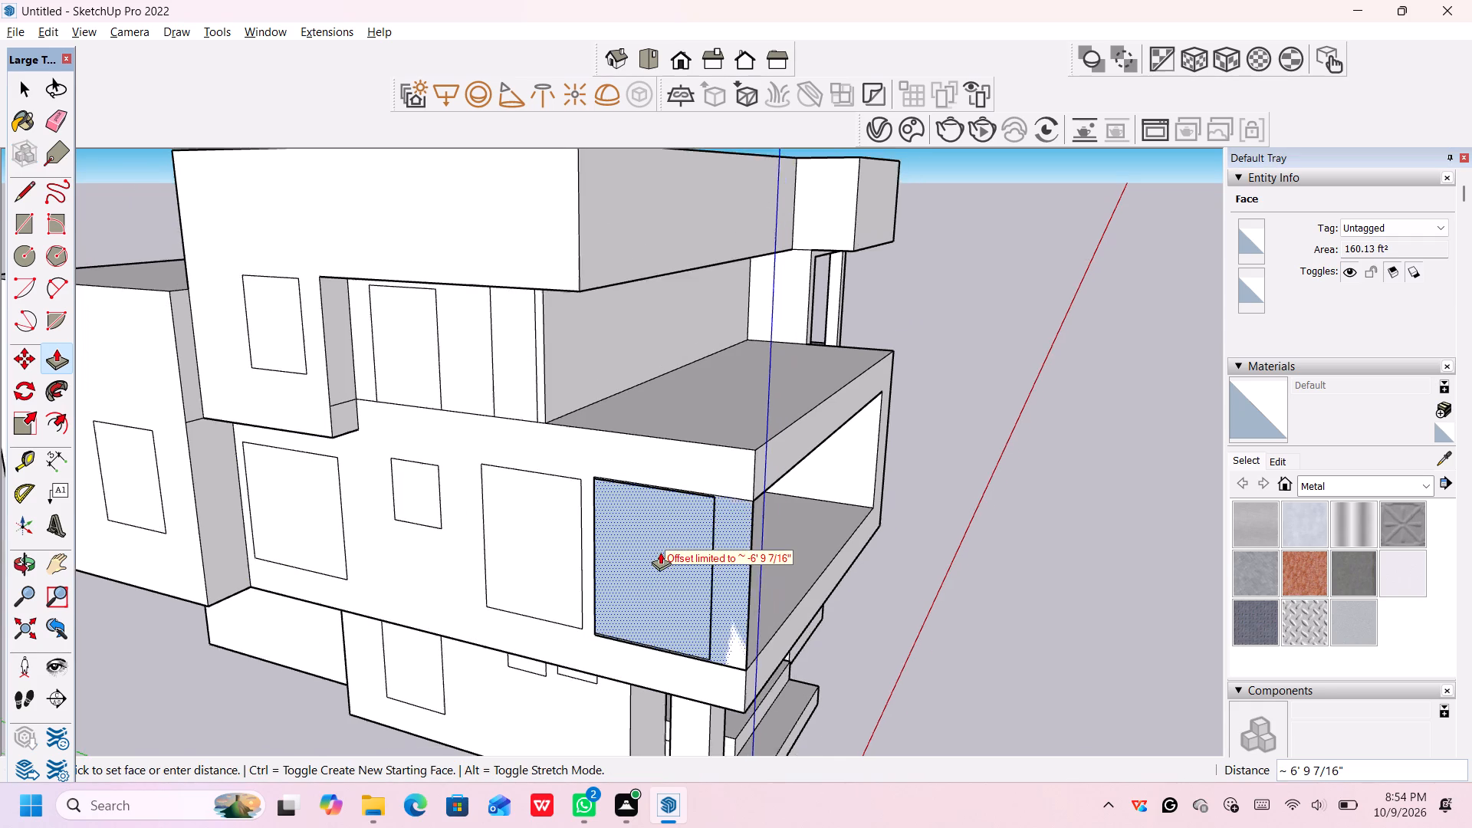
pyautogui.scroll(3, 660, 552)
pyautogui.moveTo(660, 548); pyautogui.dragTo(666, 515, button='middle')
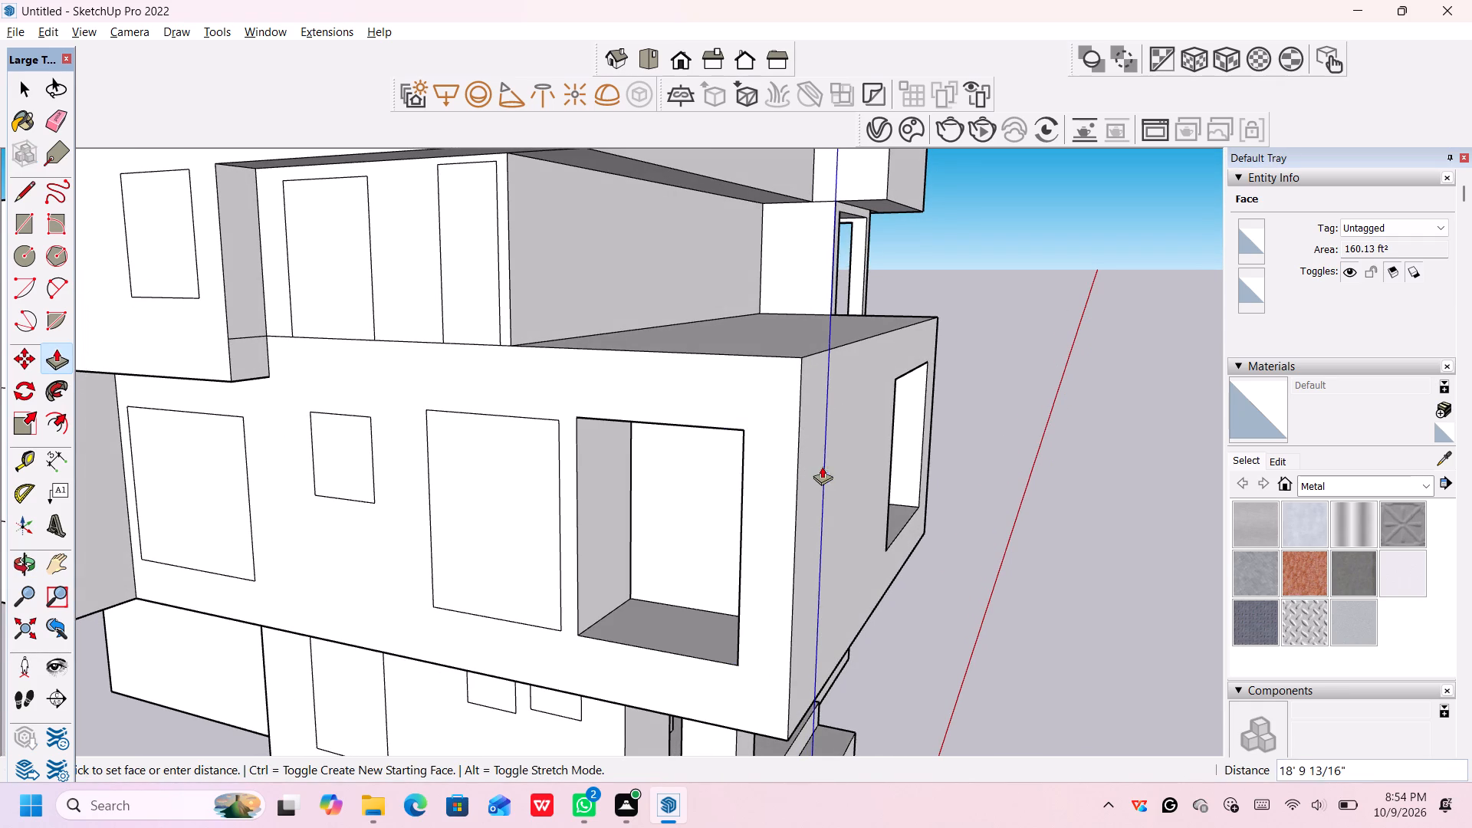
pyautogui.scroll(2, 823, 475)
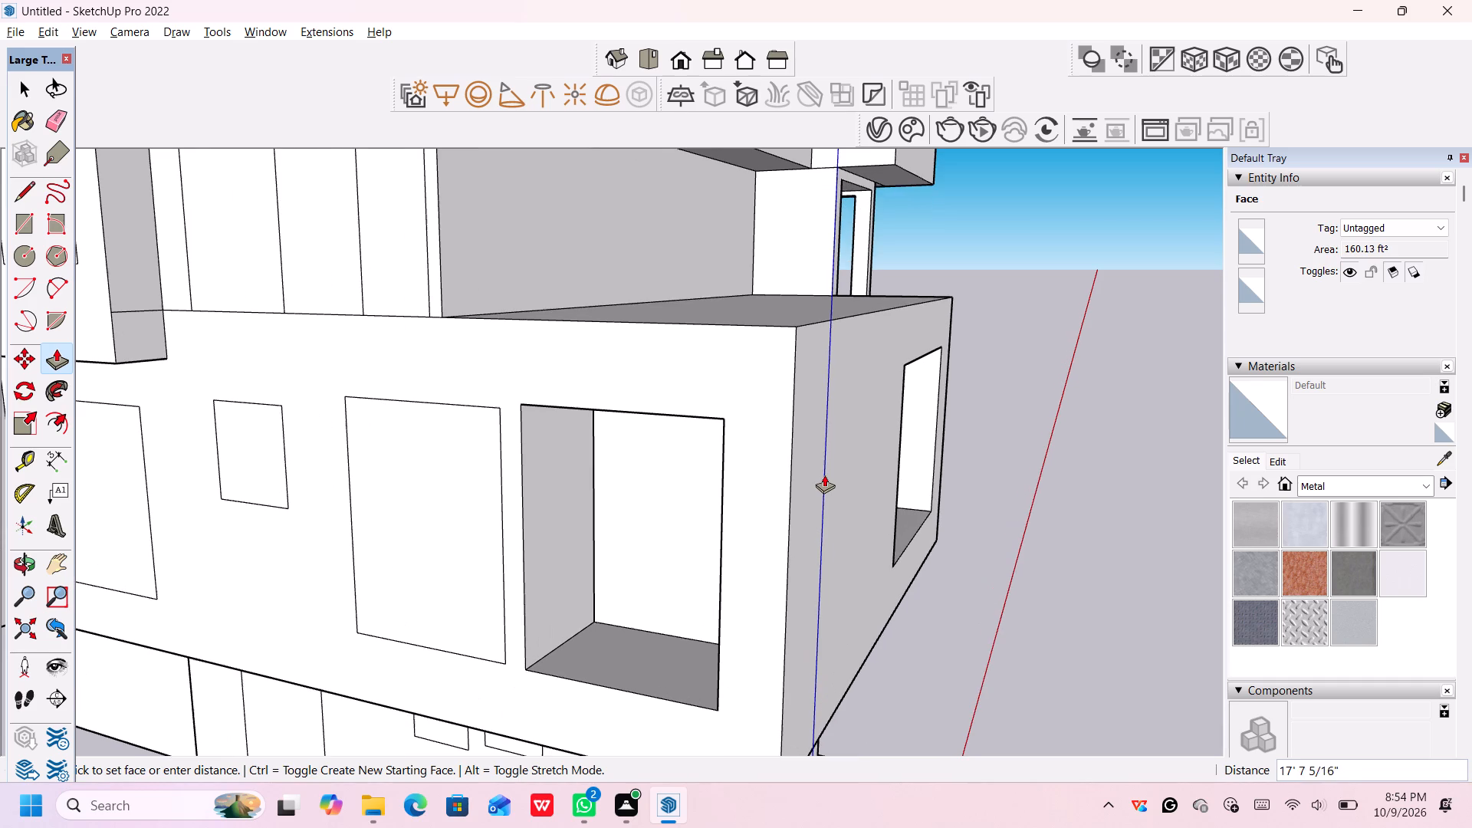
pyautogui.moveTo(824, 476); pyautogui.dragTo(788, 449, button='middle')
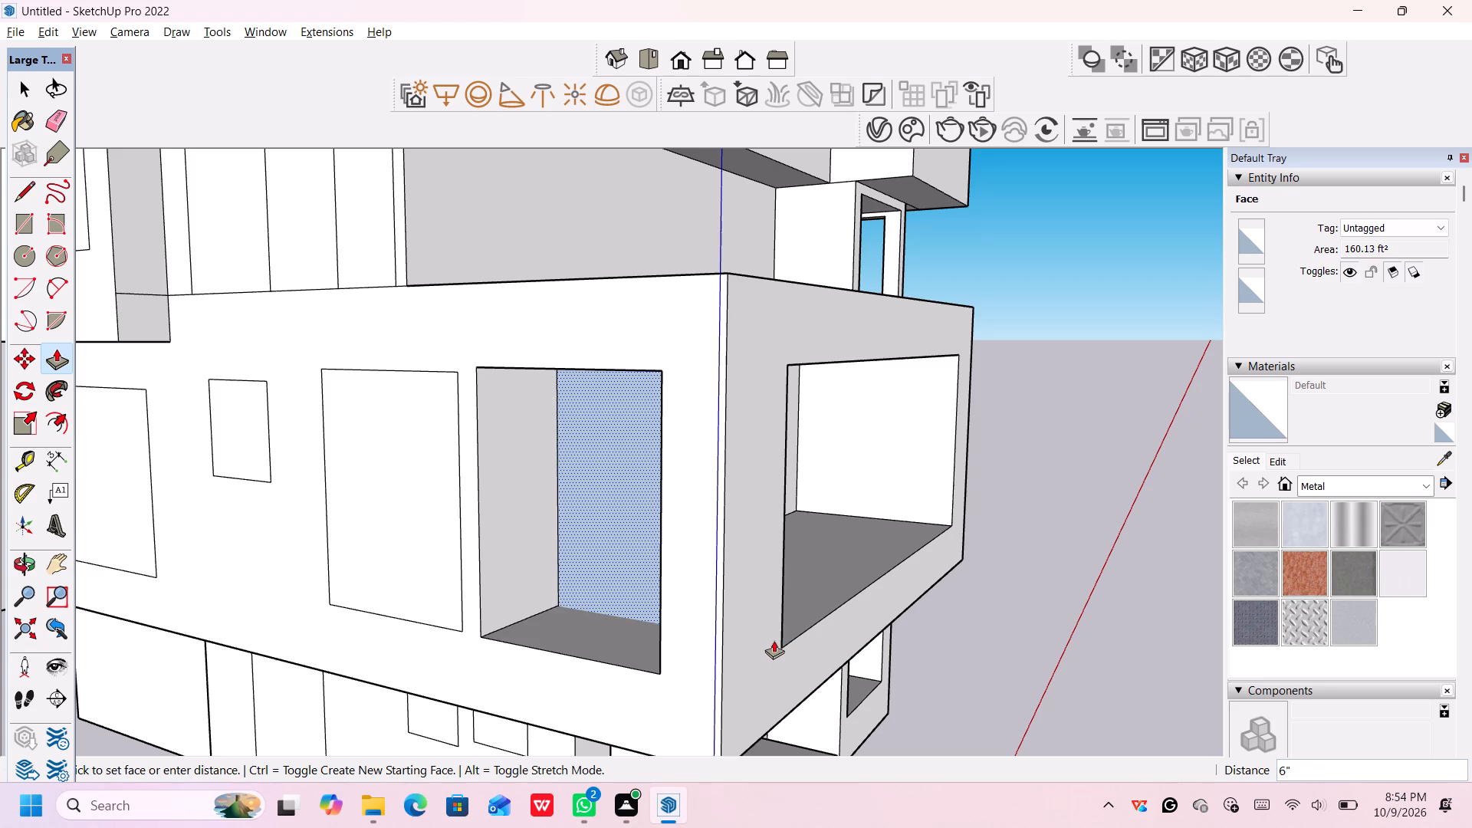
pyautogui.click(774, 640)
pyautogui.scroll(6, 603, 565)
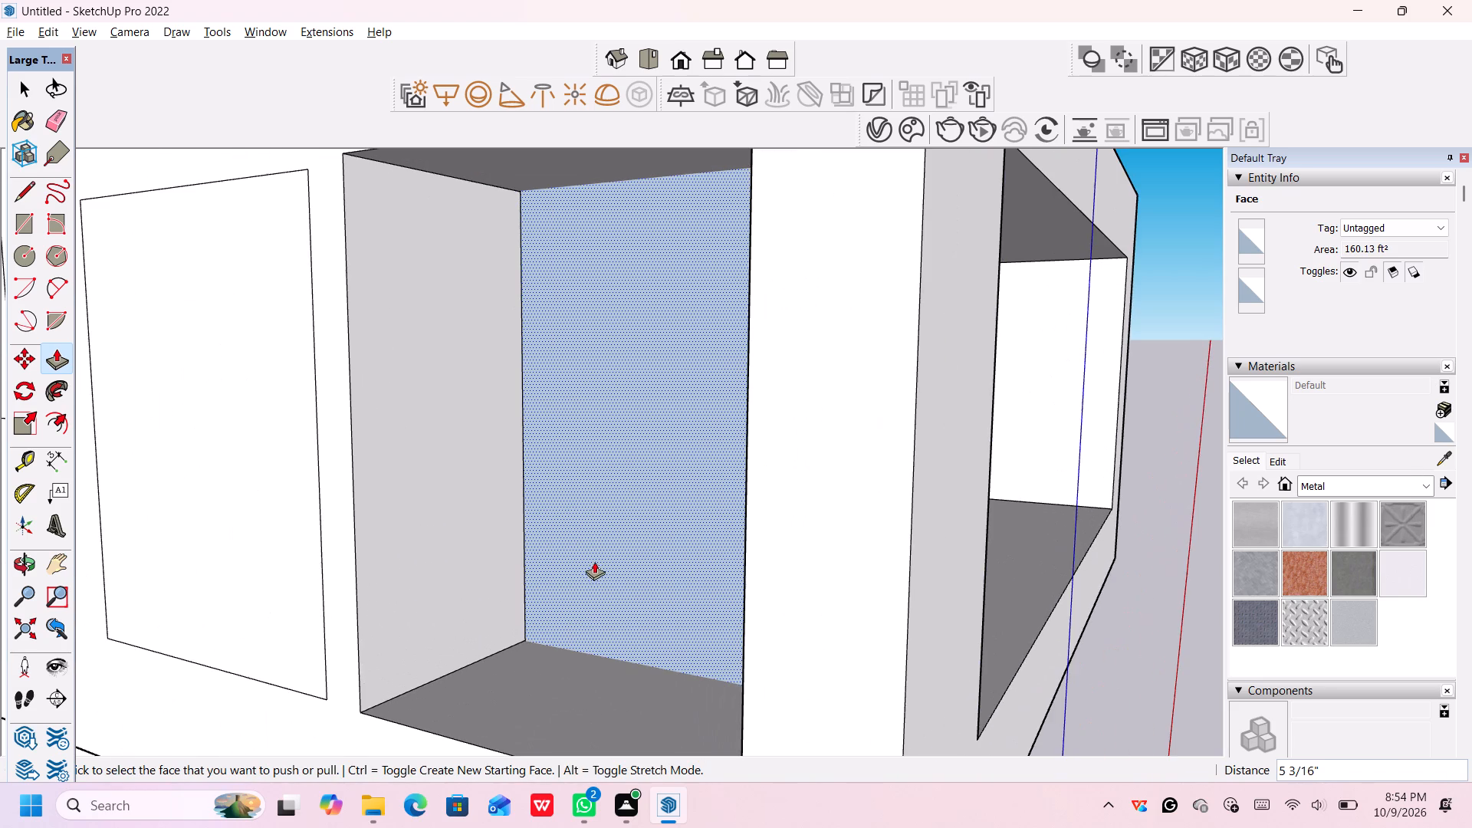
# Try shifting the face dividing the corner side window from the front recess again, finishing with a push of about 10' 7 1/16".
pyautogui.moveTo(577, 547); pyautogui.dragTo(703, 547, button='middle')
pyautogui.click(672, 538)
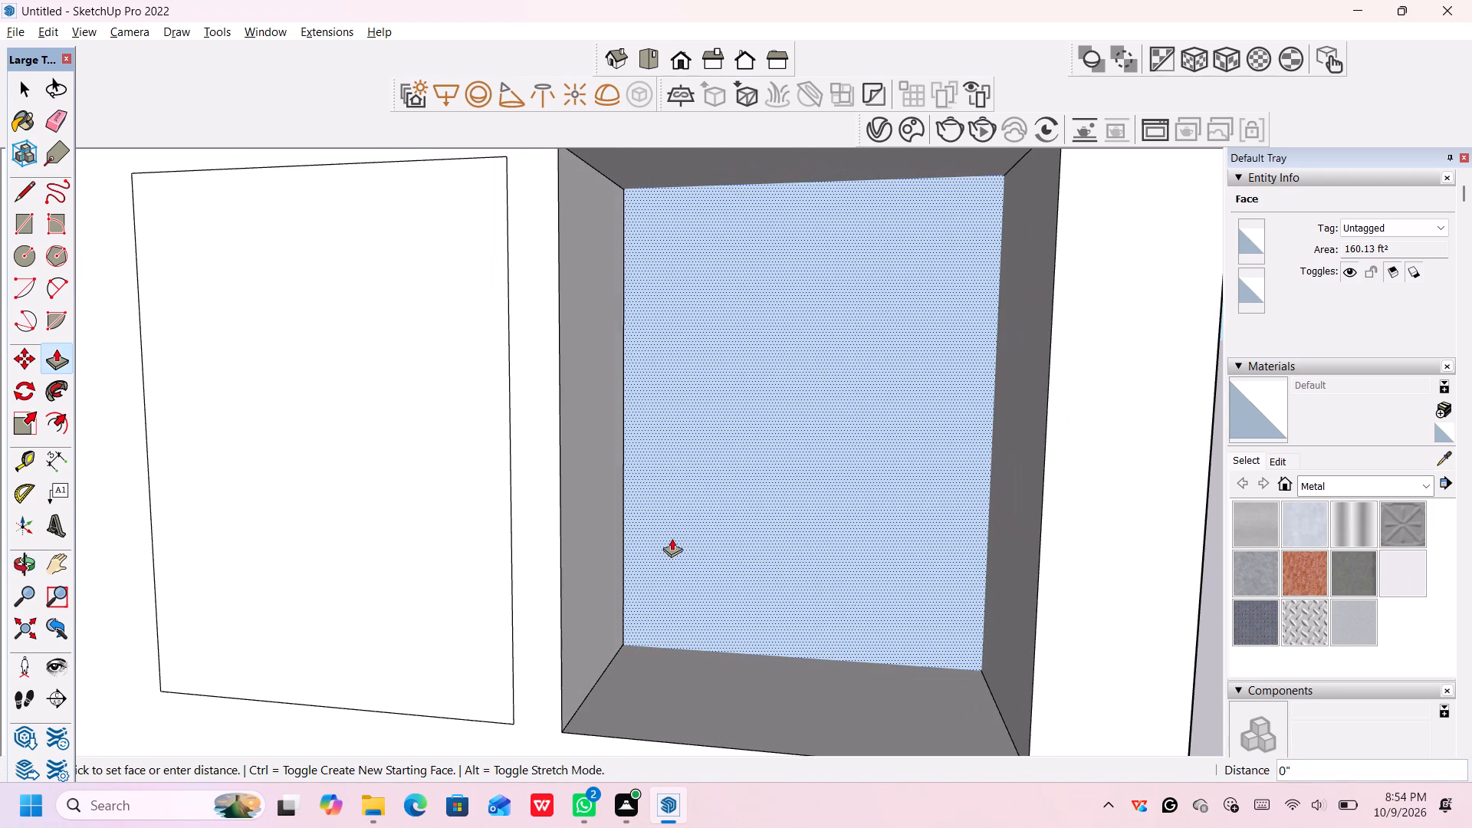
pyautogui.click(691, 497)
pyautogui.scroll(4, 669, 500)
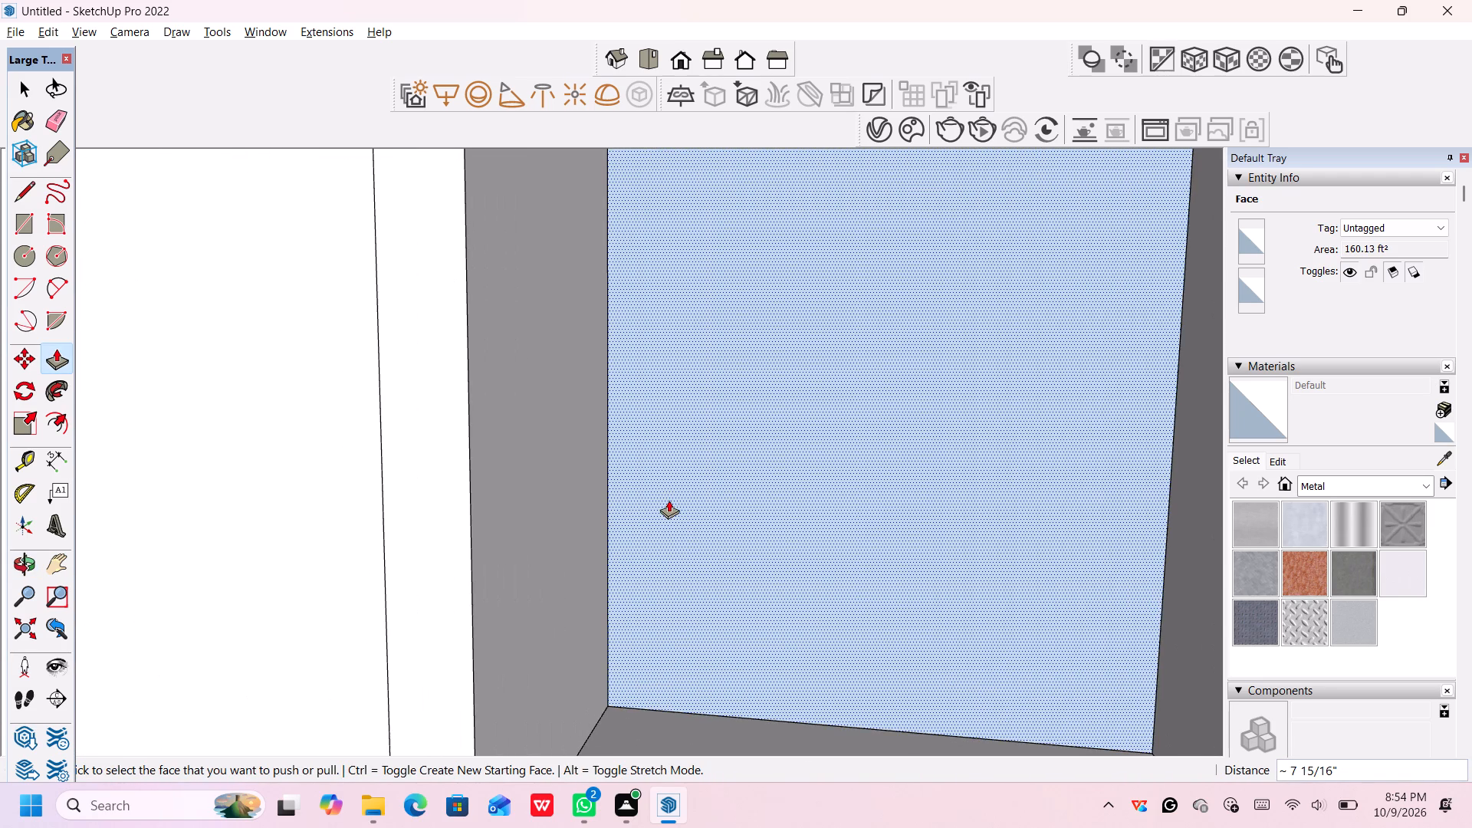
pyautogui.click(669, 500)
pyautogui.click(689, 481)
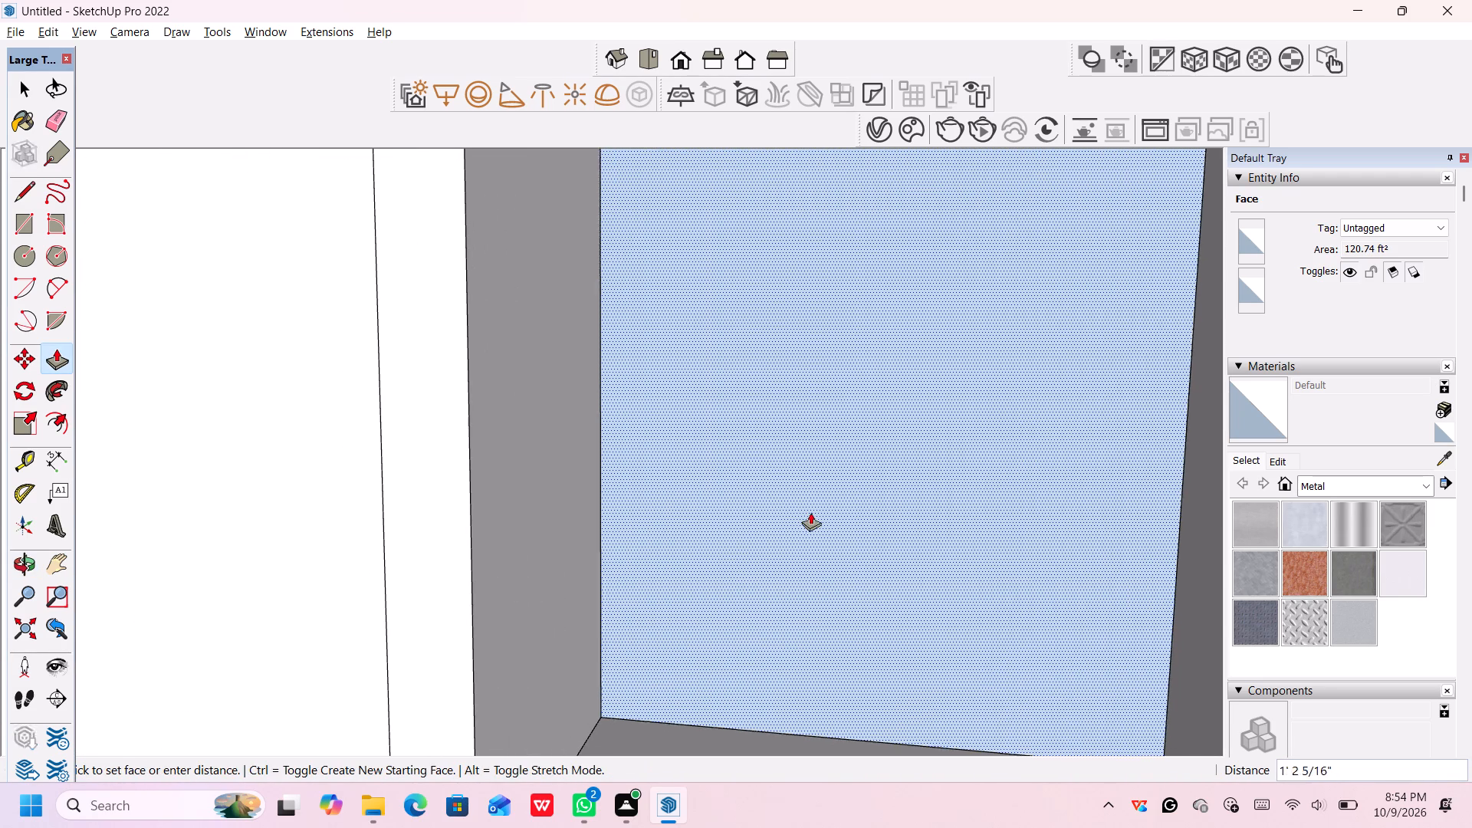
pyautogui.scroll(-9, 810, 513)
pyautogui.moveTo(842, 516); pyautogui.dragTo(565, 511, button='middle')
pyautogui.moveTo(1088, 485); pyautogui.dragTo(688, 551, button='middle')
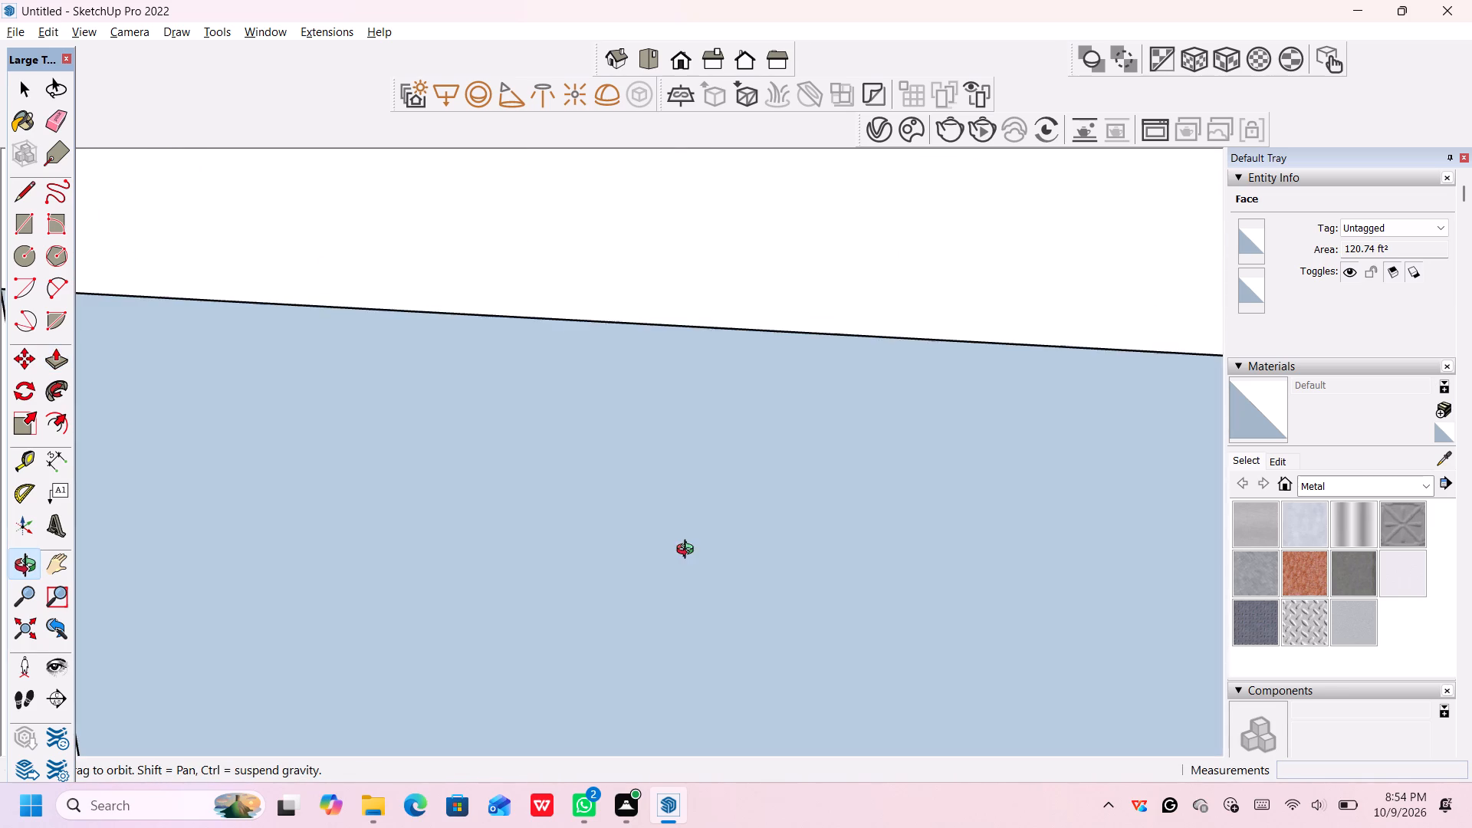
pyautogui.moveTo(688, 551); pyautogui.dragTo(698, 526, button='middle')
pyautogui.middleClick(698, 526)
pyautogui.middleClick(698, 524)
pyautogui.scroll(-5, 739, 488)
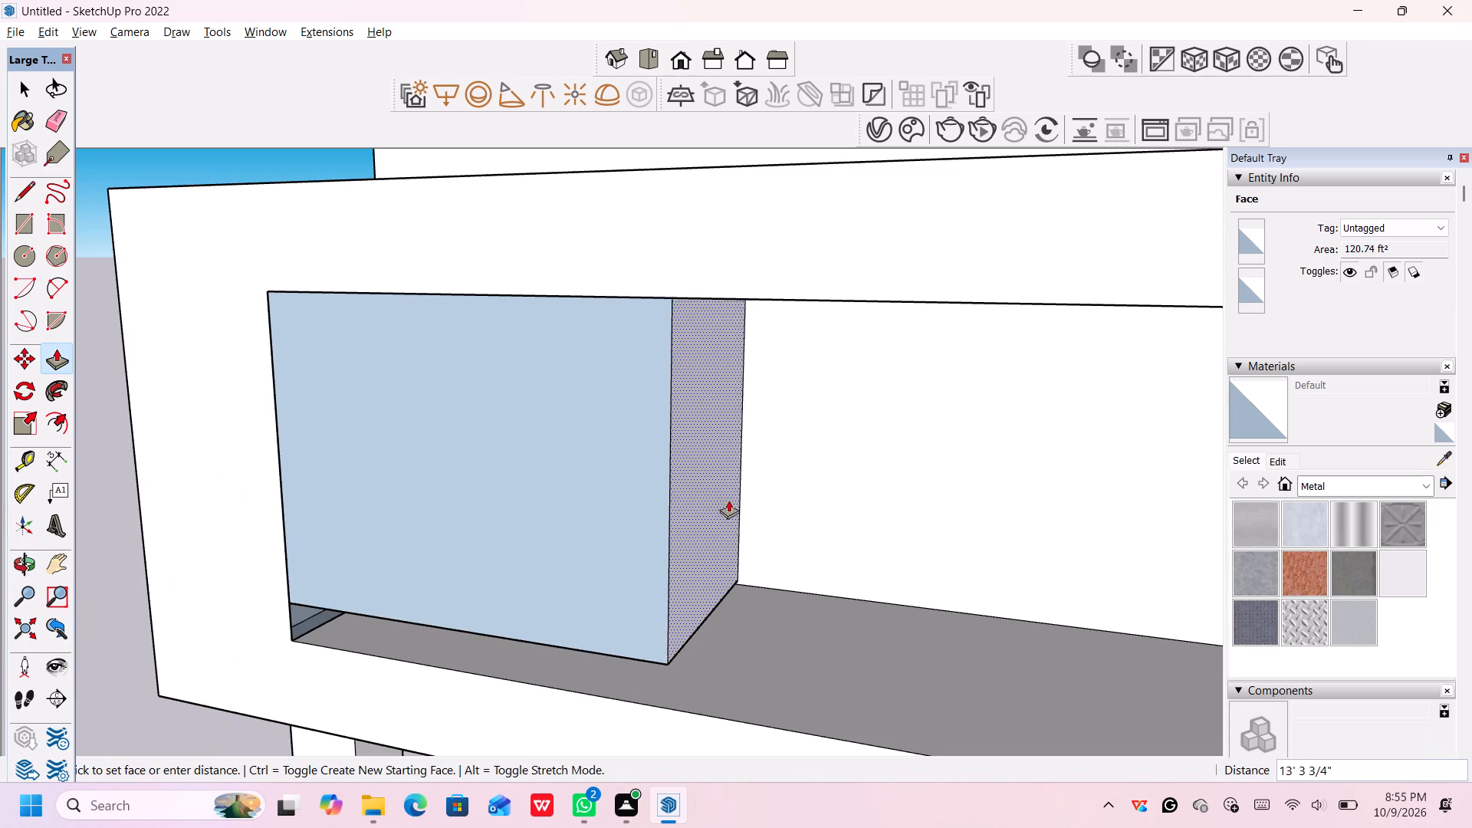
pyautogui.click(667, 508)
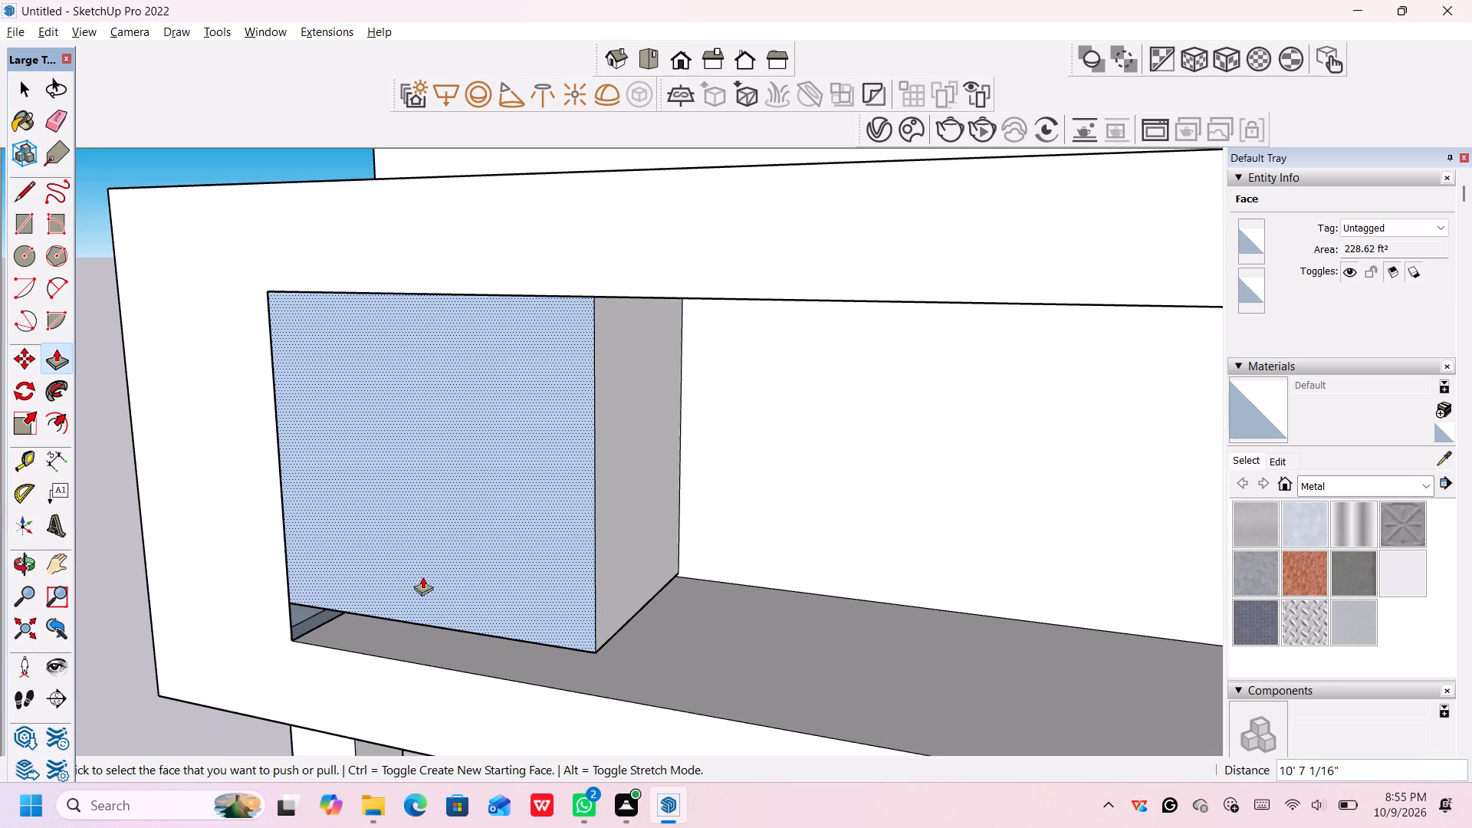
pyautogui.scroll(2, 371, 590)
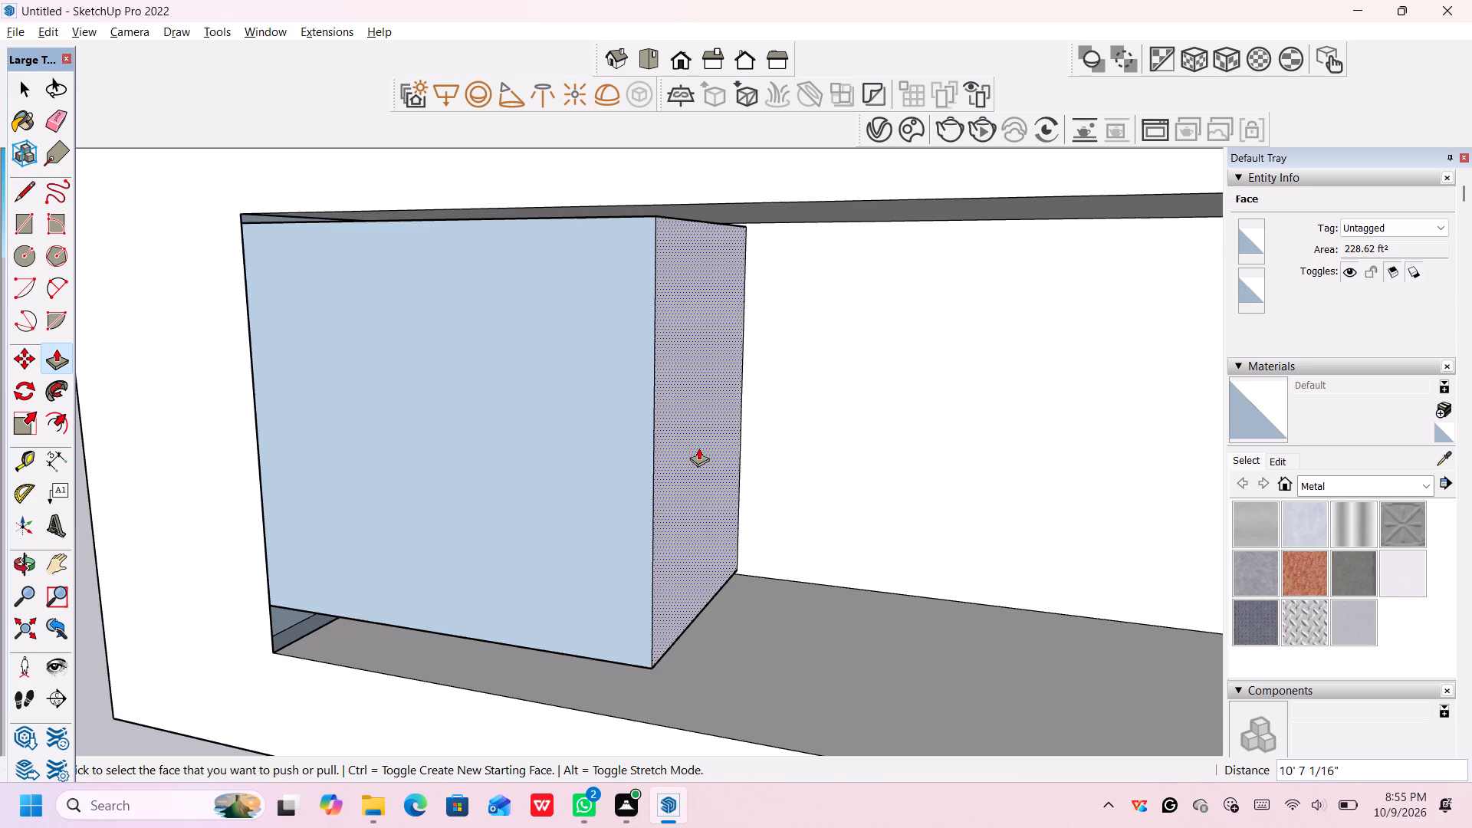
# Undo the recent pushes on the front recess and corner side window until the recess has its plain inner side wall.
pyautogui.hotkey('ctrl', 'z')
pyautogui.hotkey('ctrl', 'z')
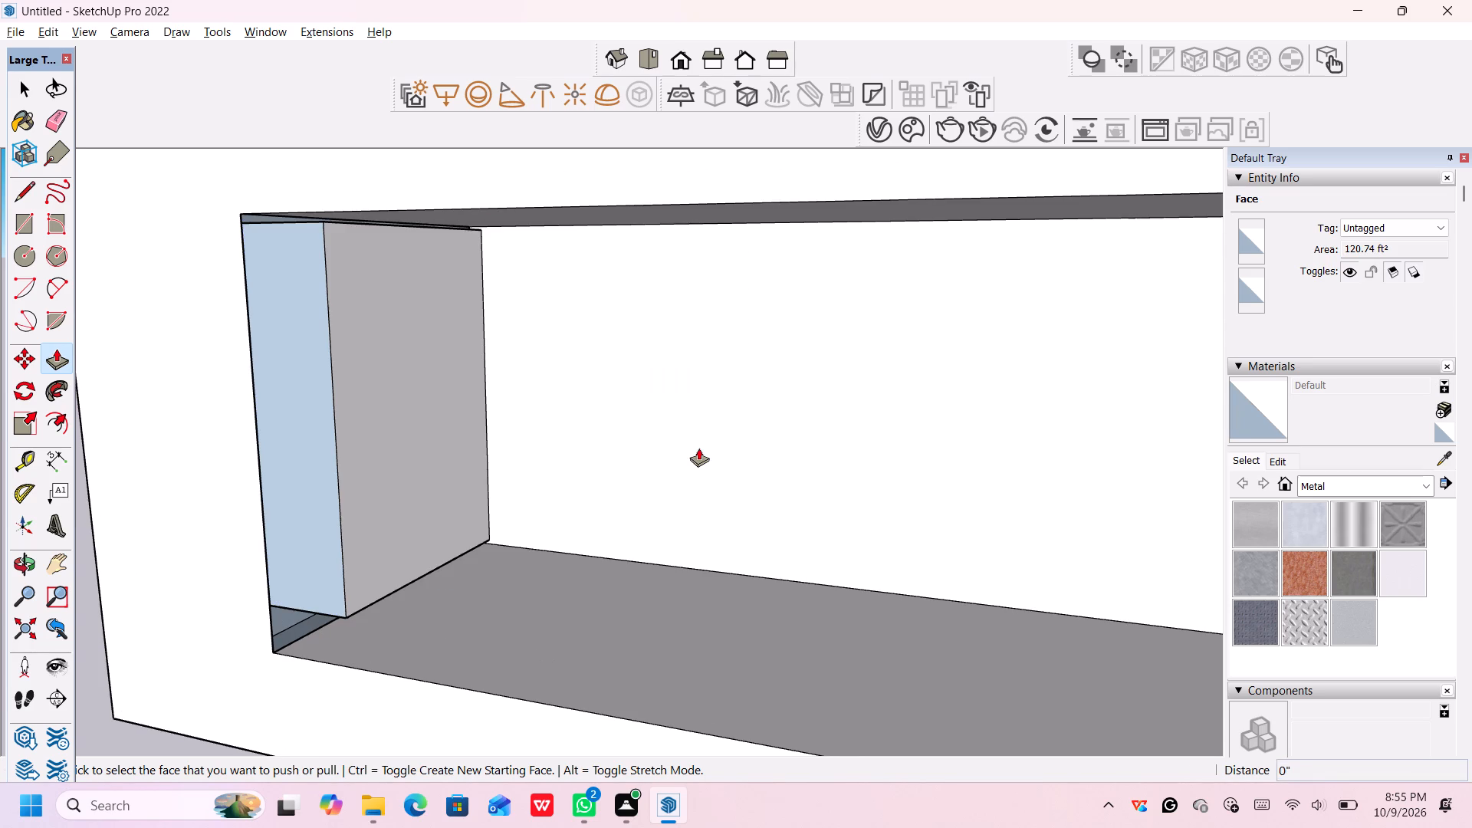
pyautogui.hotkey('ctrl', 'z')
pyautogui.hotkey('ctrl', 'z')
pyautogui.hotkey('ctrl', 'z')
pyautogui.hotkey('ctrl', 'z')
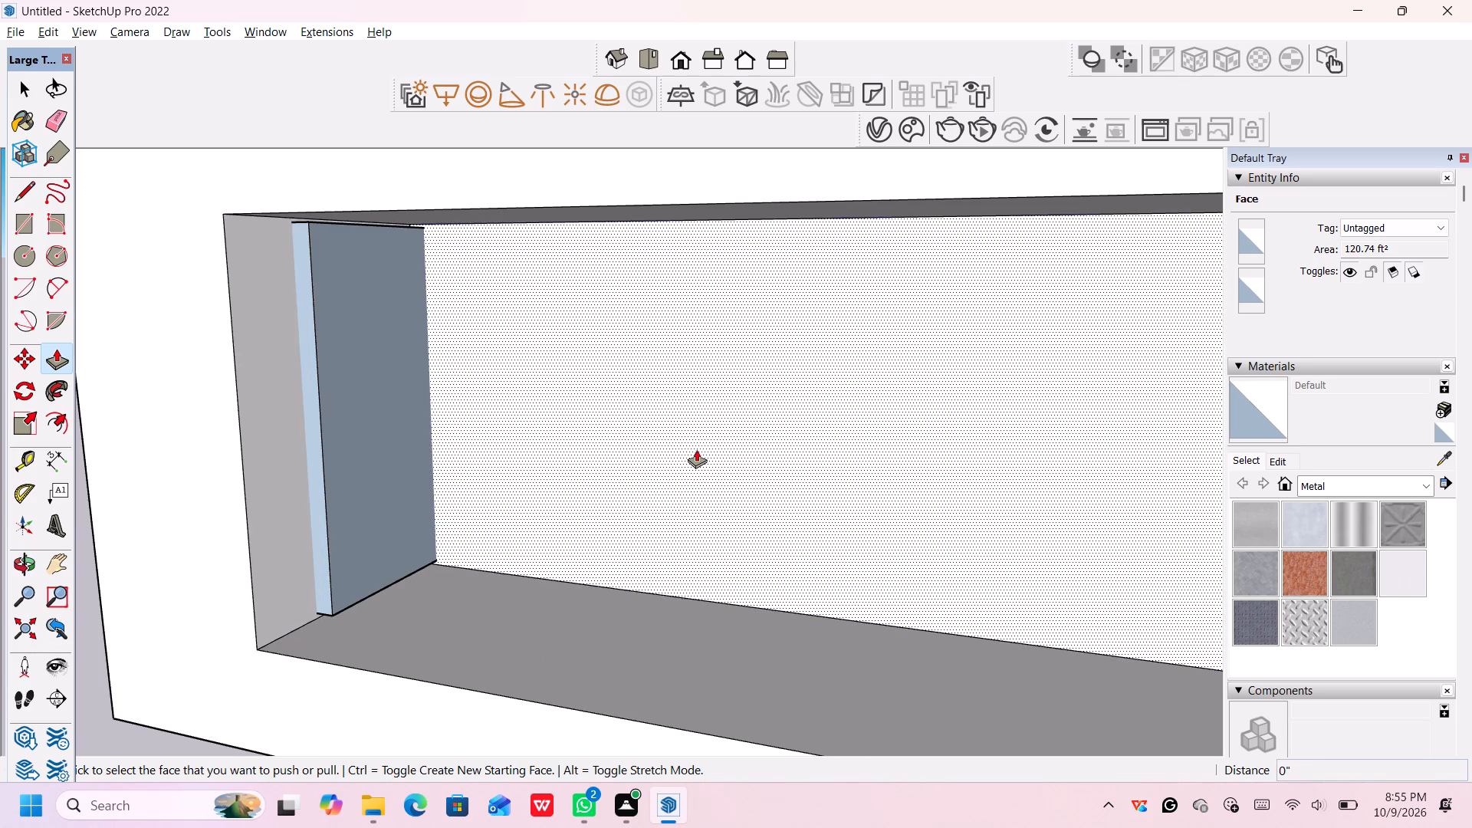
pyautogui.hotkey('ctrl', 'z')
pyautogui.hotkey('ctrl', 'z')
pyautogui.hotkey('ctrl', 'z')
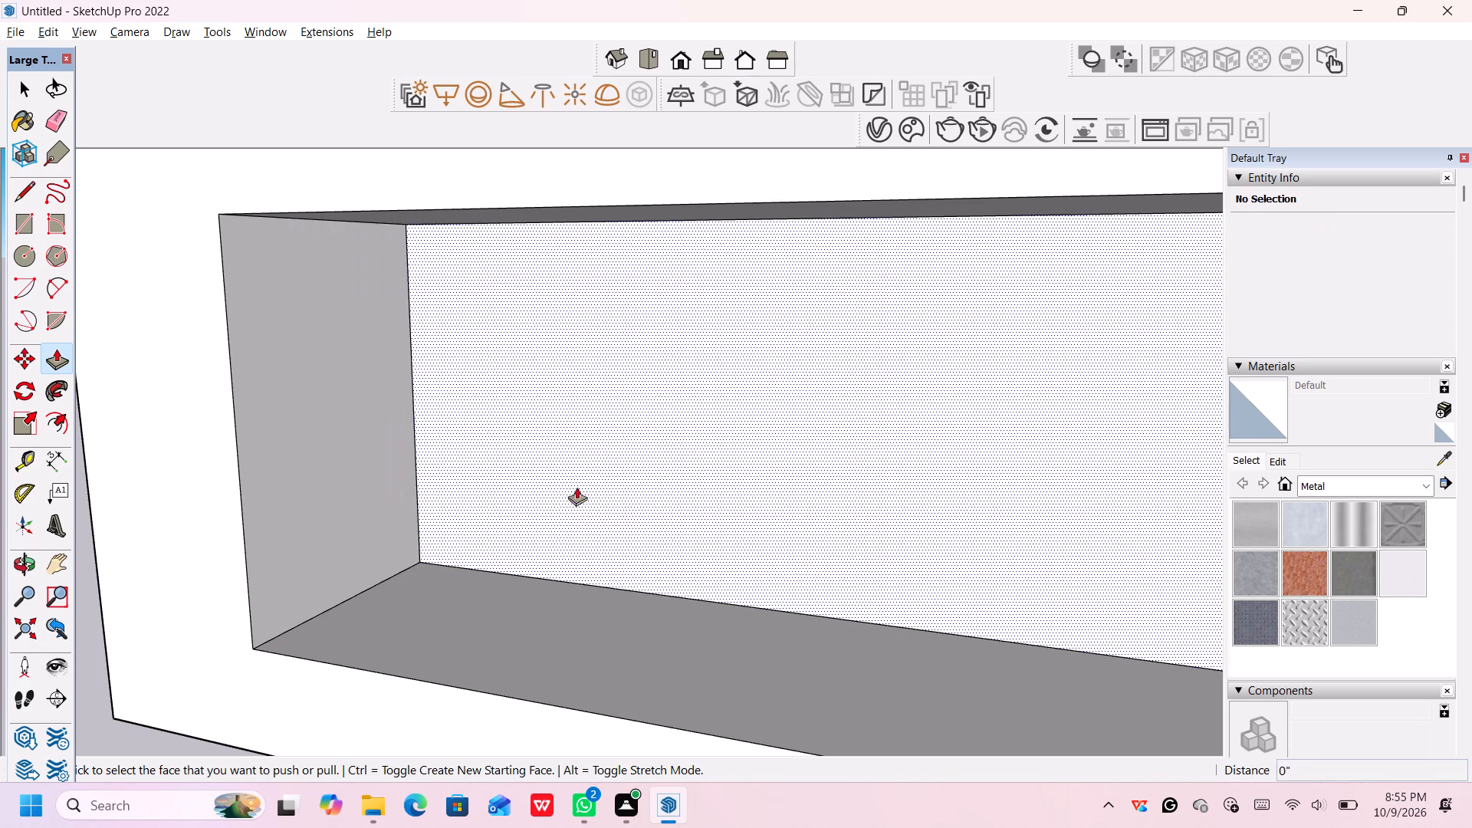
# Push the corner side window inward about 6' 2 7/8", level with the front recess's inner side wall.
pyautogui.scroll(1, 465, 519)
pyautogui.moveTo(464, 523); pyautogui.dragTo(708, 505, button='middle')
pyautogui.moveTo(659, 529); pyautogui.dragTo(776, 532, button='middle')
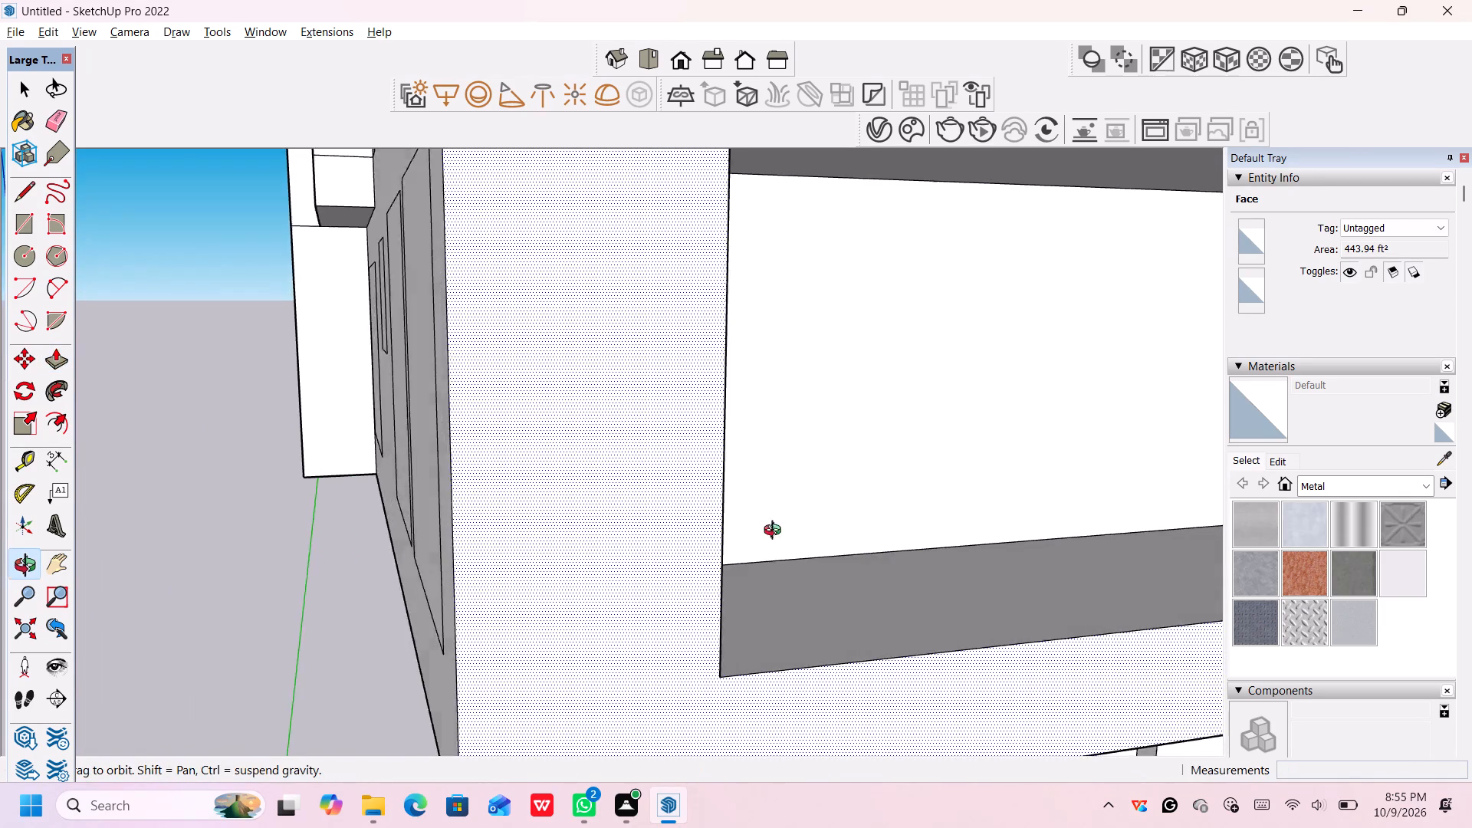
pyautogui.moveTo(776, 532); pyautogui.dragTo(997, 517, button='middle')
pyautogui.click(730, 510)
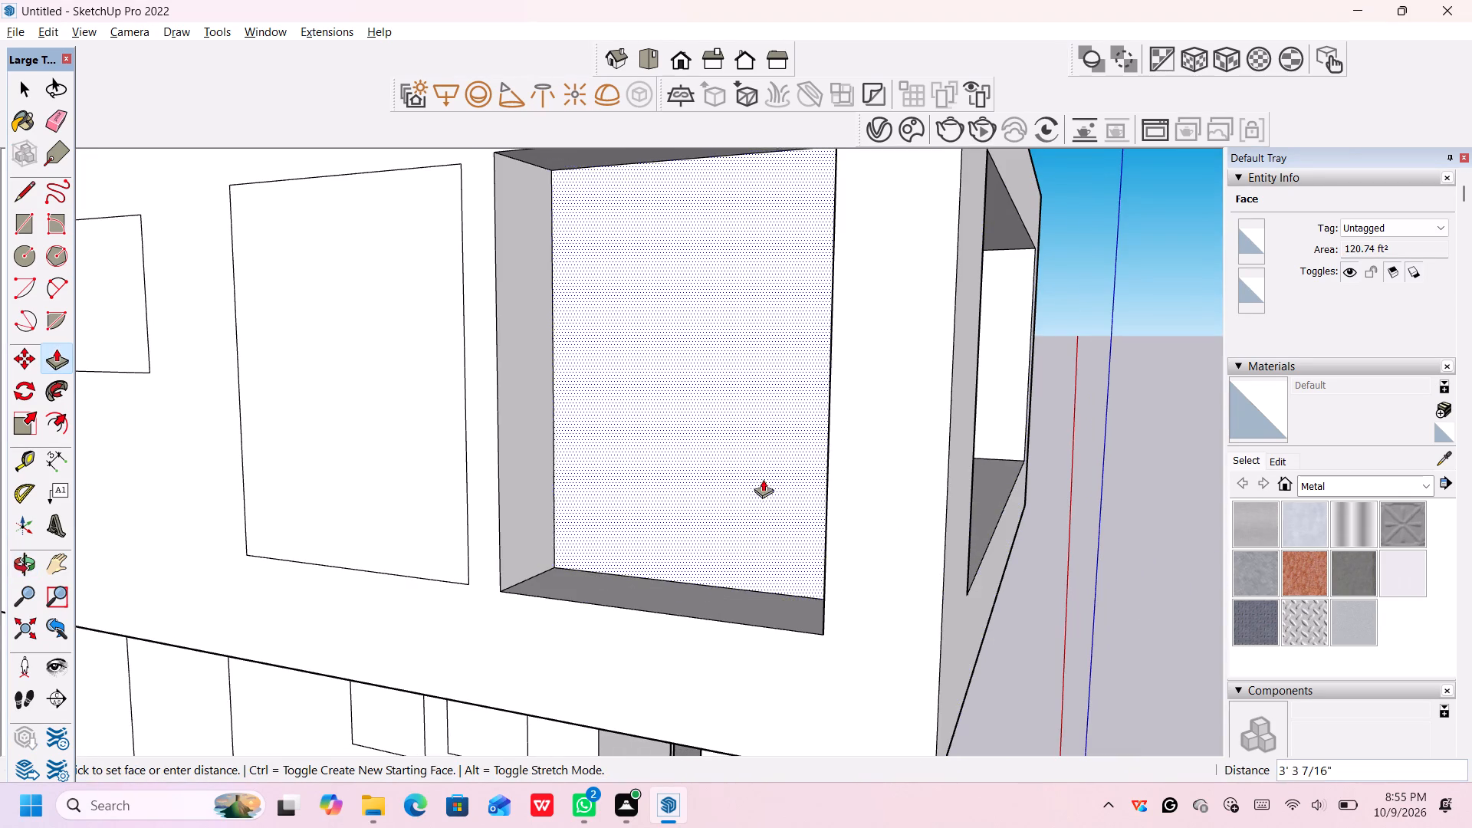
pyautogui.click(754, 437)
# Push the part of the corner side window's back face that overlaps the front recess about 5' 1 5/8" into the recess.
pyautogui.scroll(1, 731, 444)
pyautogui.moveTo(731, 449); pyautogui.dragTo(728, 451, button='middle')
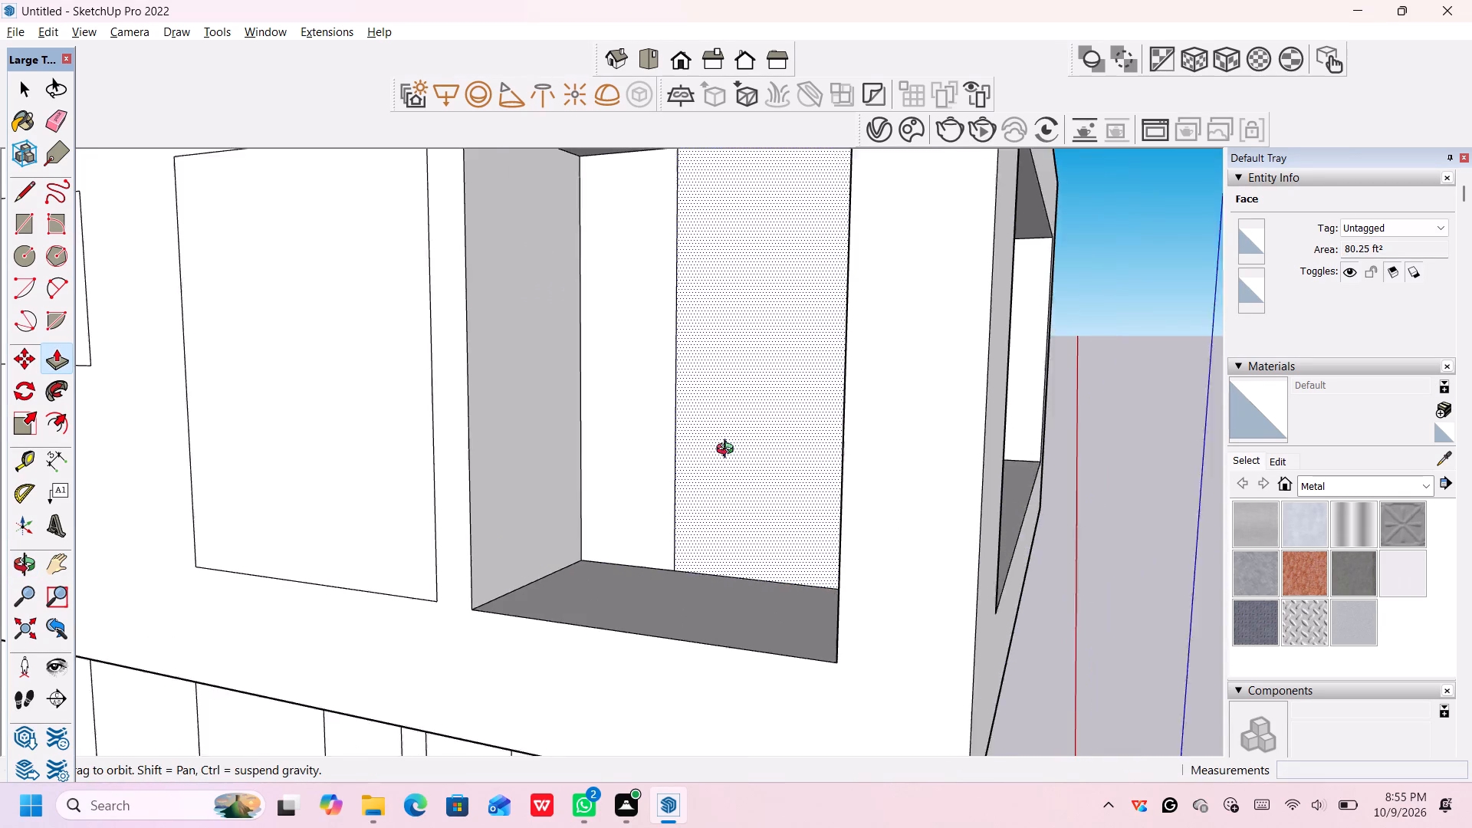
pyautogui.moveTo(728, 451); pyautogui.dragTo(275, 536, button='middle')
pyautogui.moveTo(404, 519); pyautogui.dragTo(280, 521, button='middle')
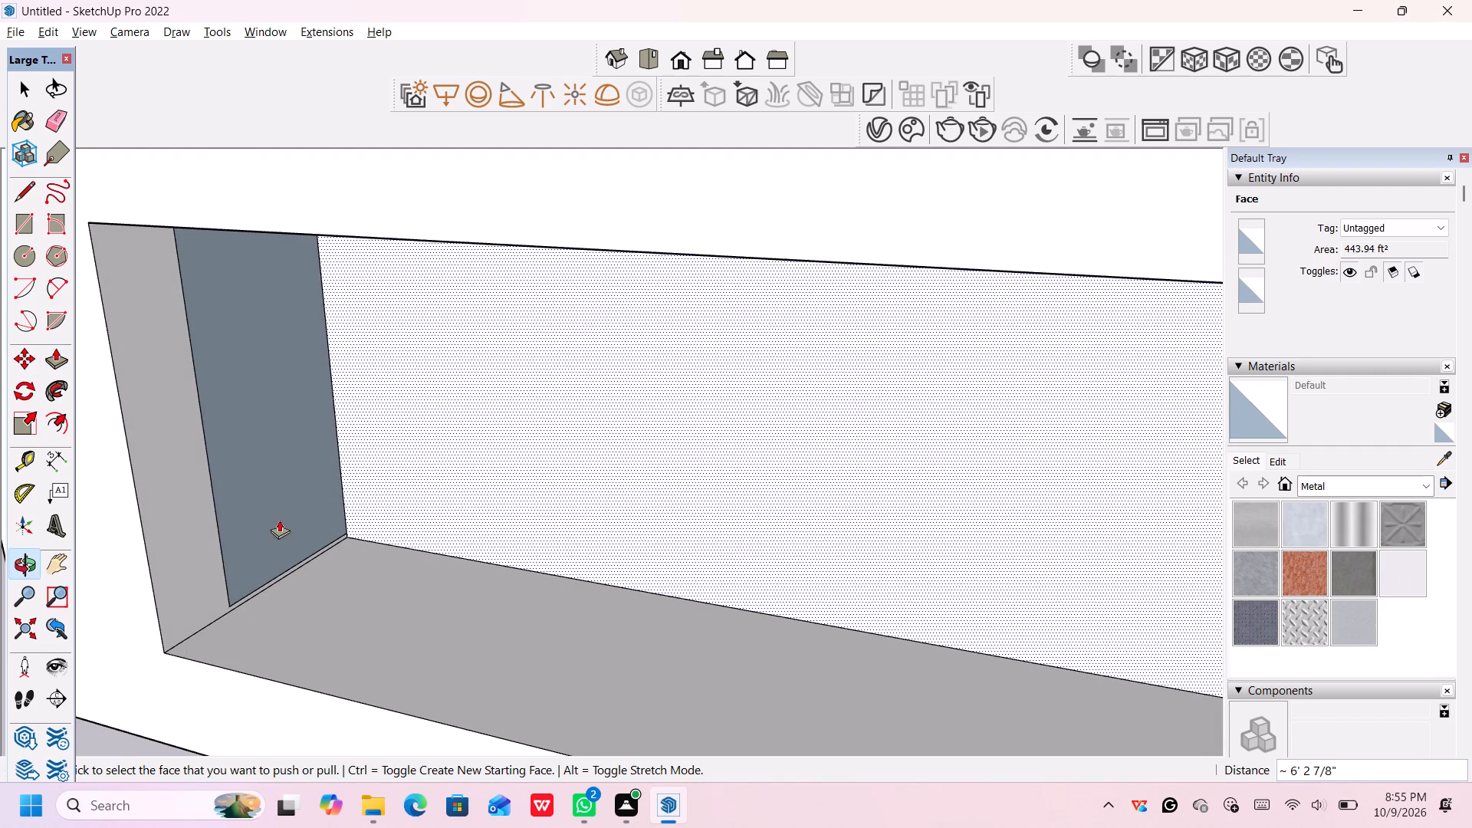
pyautogui.click(268, 498)
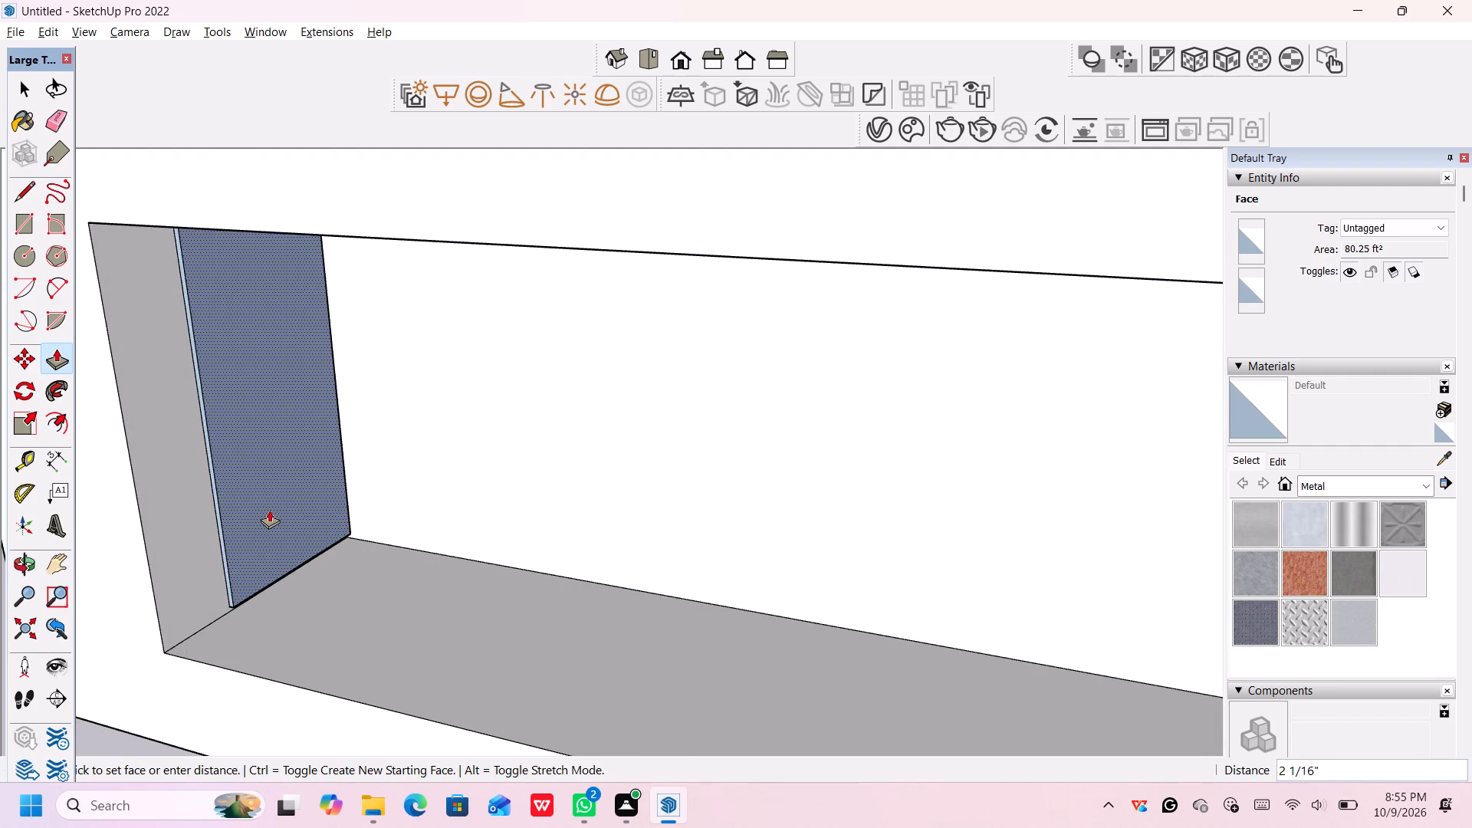
pyautogui.click(217, 526)
pyautogui.scroll(-4, 263, 544)
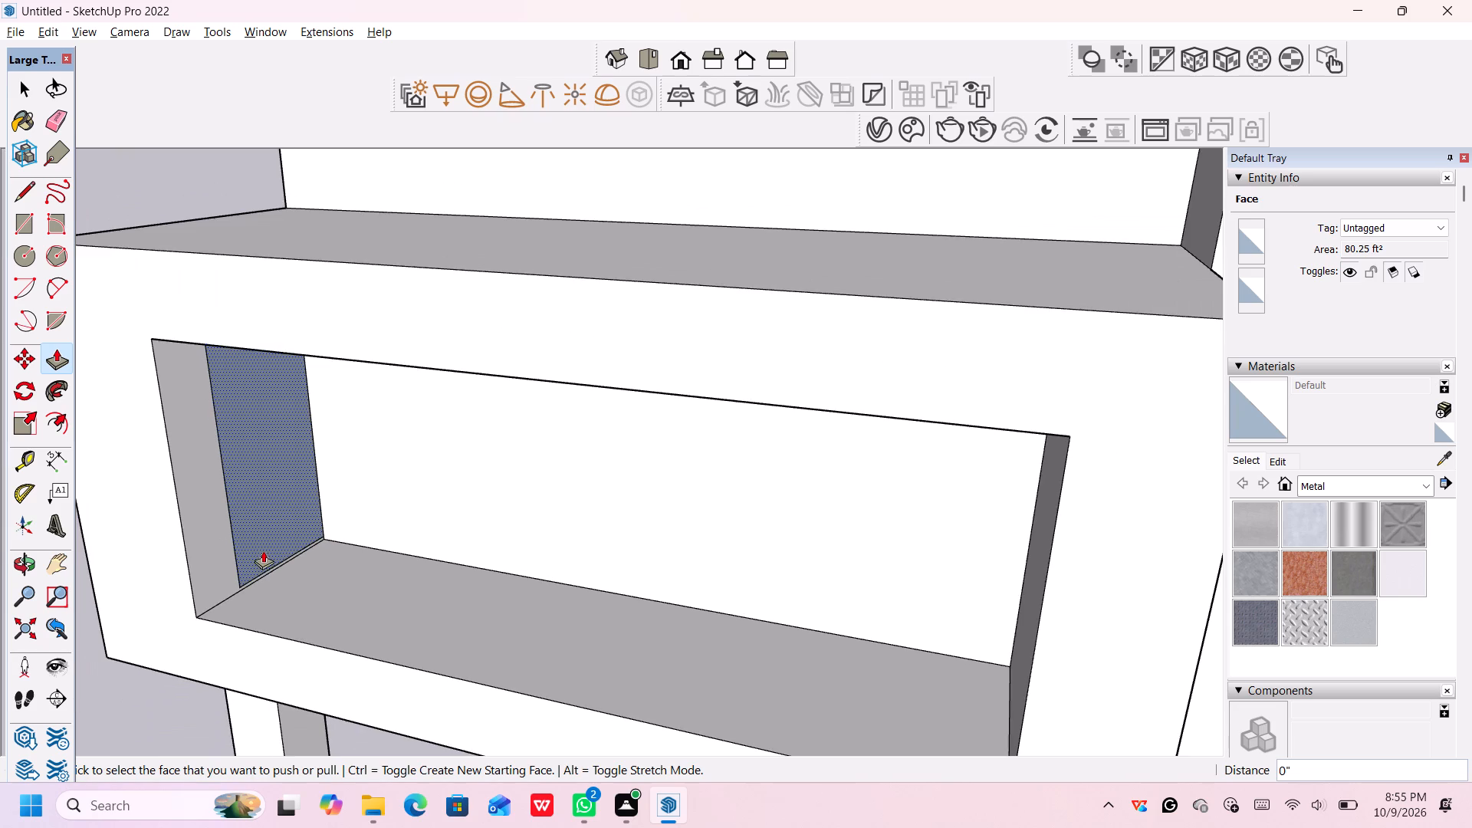
pyautogui.moveTo(263, 552); pyautogui.dragTo(489, 526, button='middle')
pyautogui.moveTo(313, 546); pyautogui.dragTo(442, 543, button='middle')
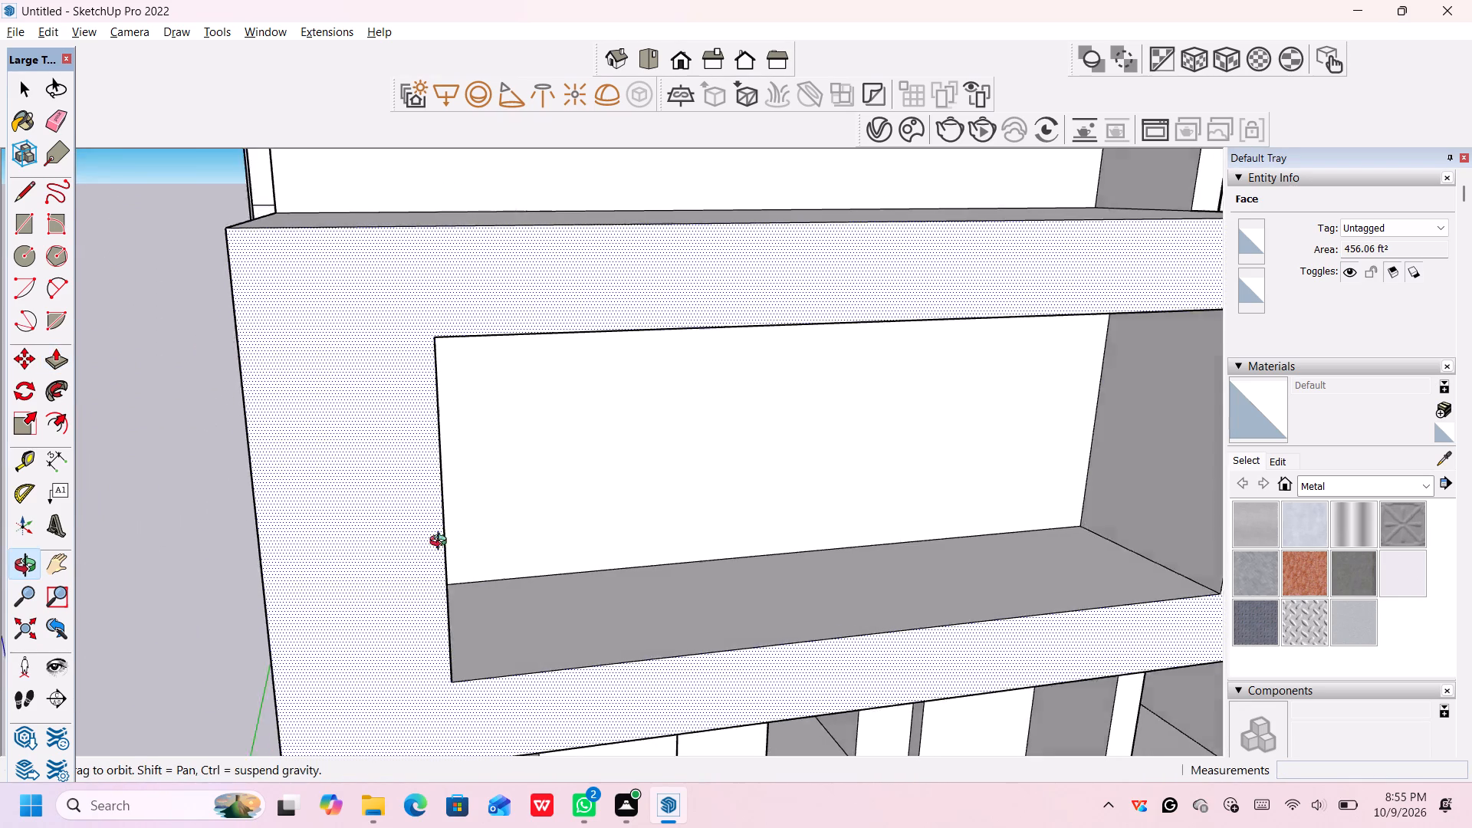
pyautogui.moveTo(442, 543); pyautogui.dragTo(611, 501, button='middle')
pyautogui.moveTo(575, 508); pyautogui.dragTo(638, 508, button='middle')
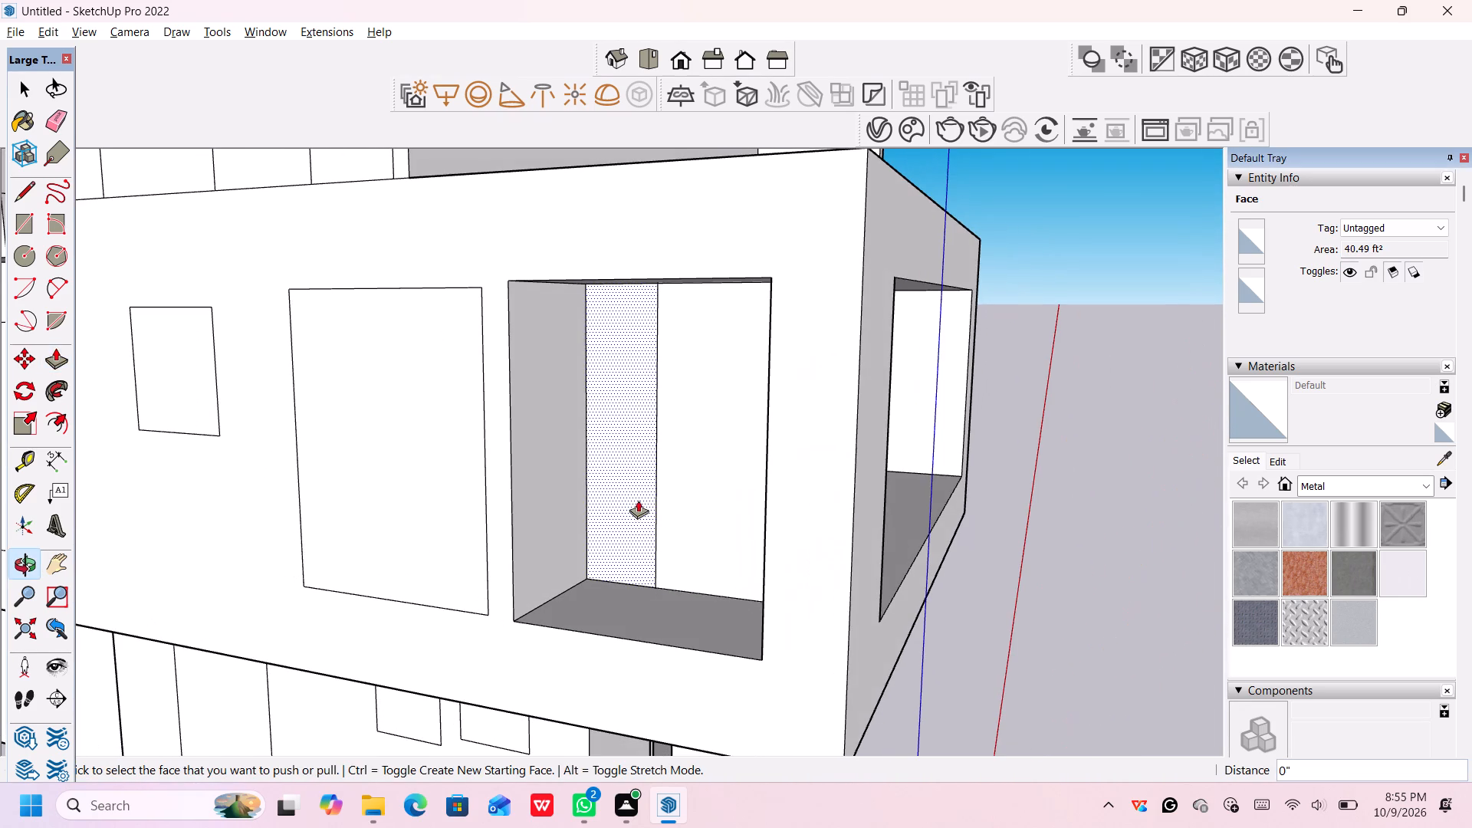
pyautogui.click(686, 465)
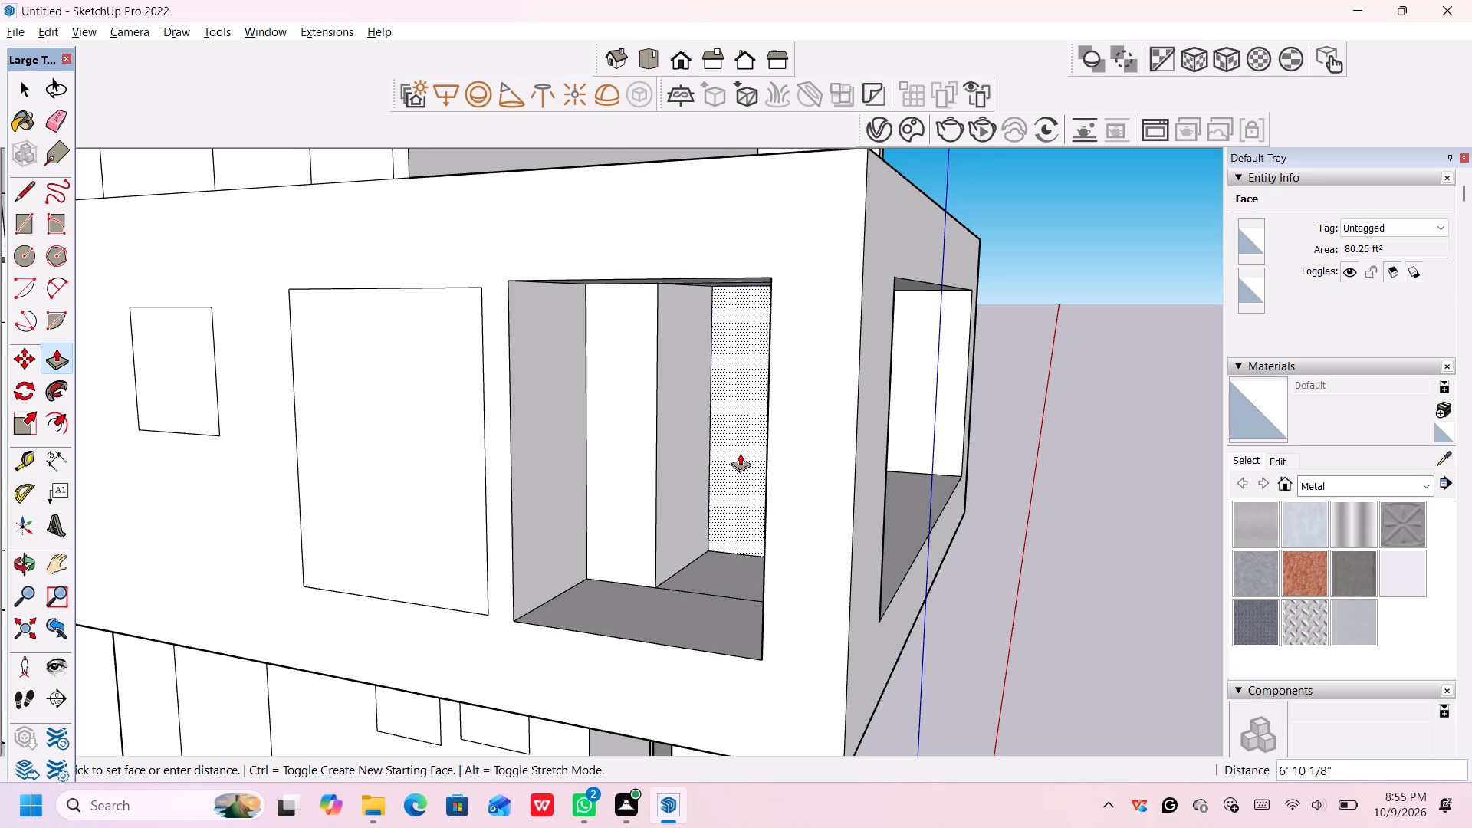
pyautogui.moveTo(740, 453); pyautogui.dragTo(465, 485, button='middle')
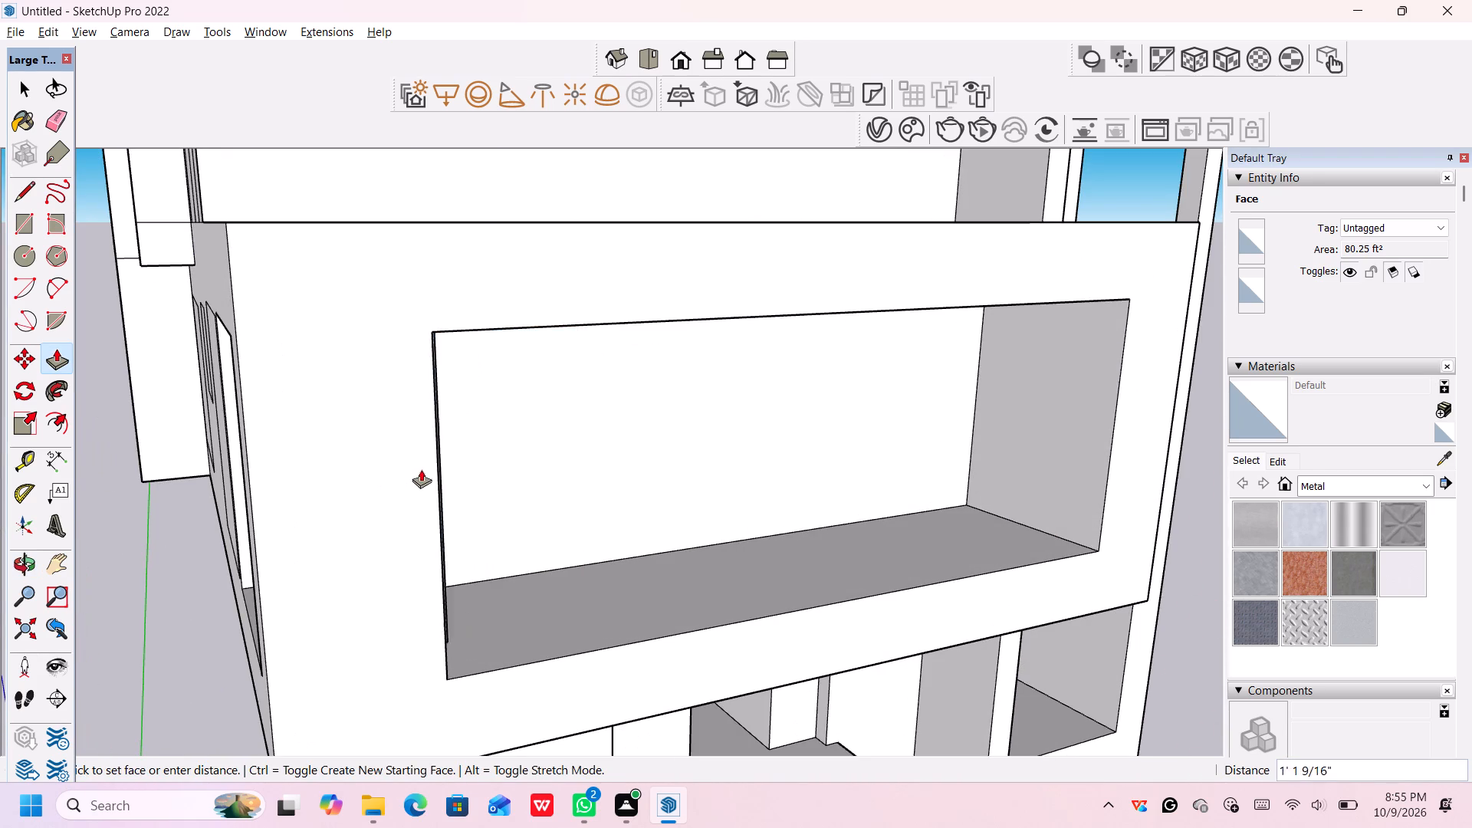
pyautogui.click(507, 472)
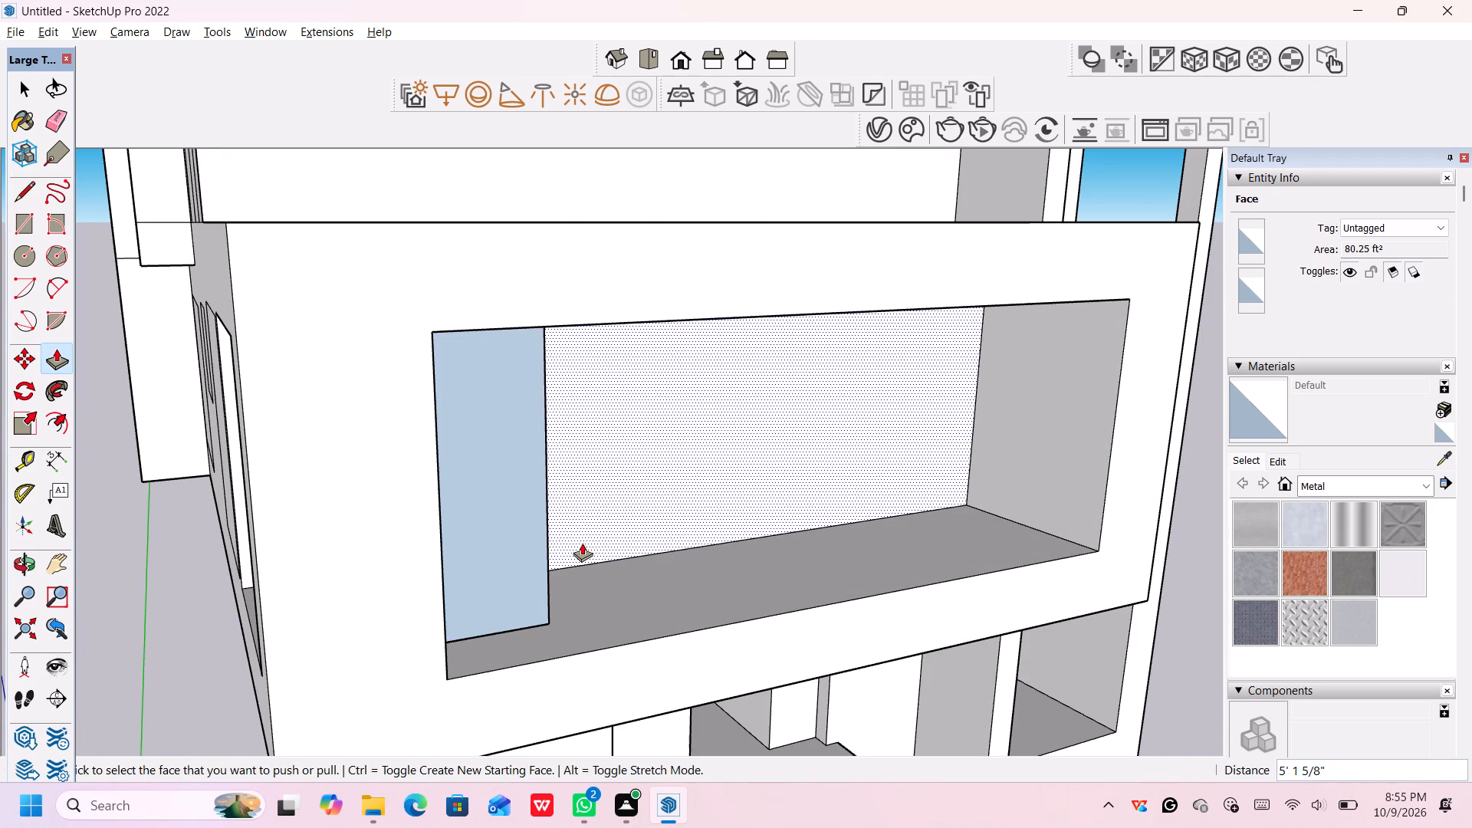
# Delete the front face and the inner side face of the block projecting into the front recess.
pyautogui.press('space')
pyautogui.click(537, 538)
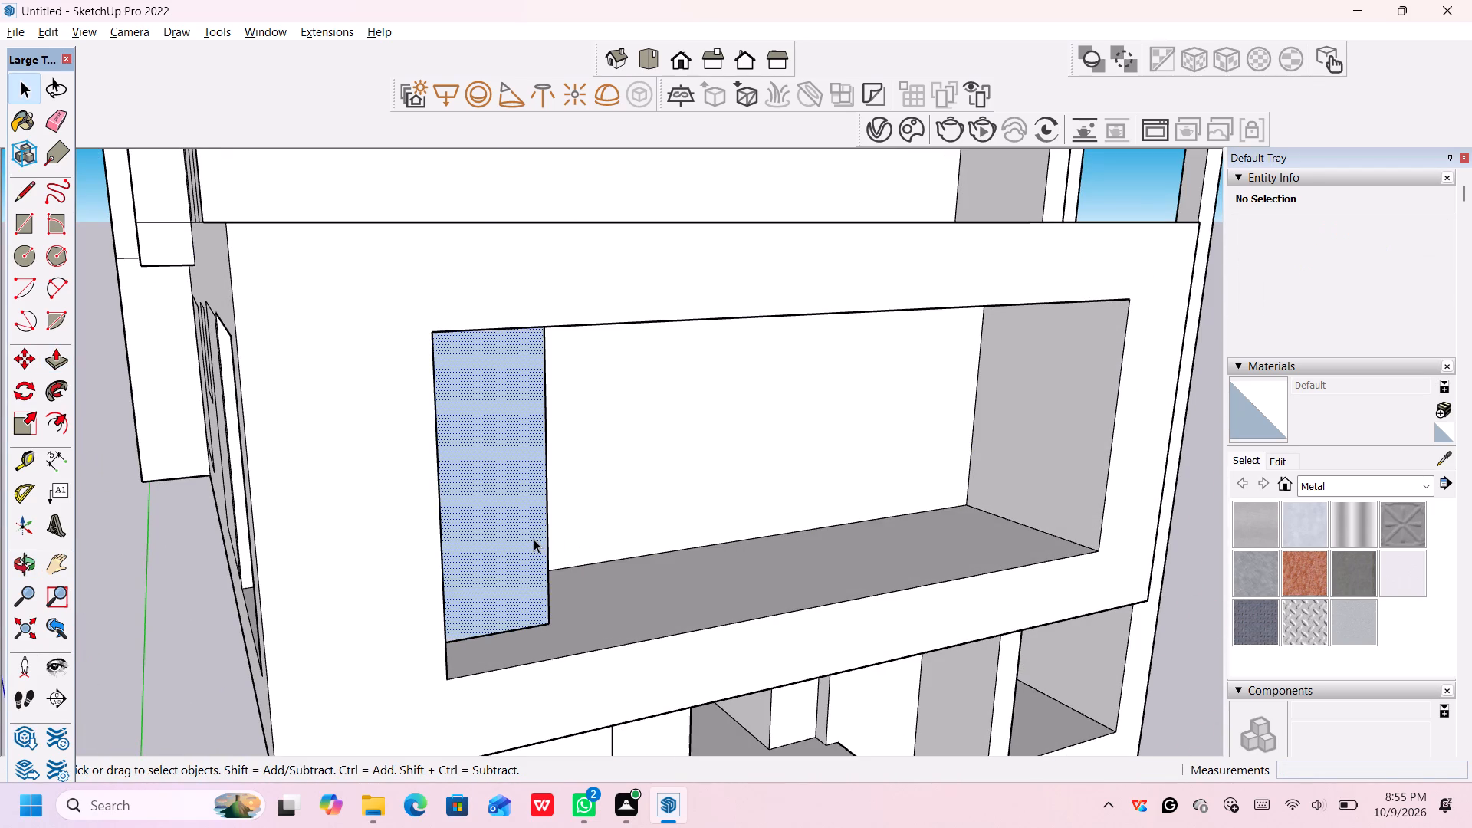
pyautogui.press('Delete')
pyautogui.scroll(2, 540, 534)
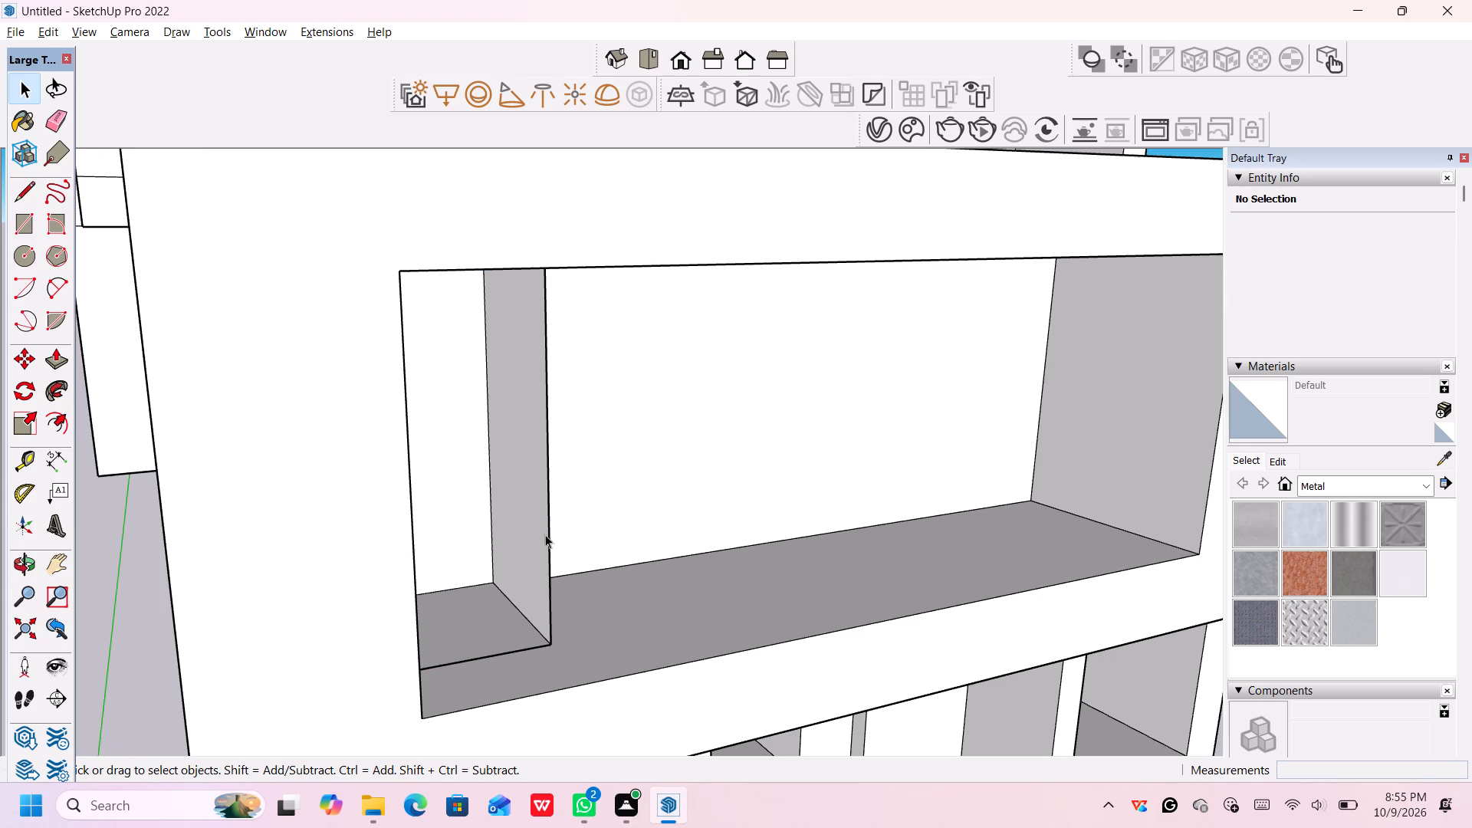
pyautogui.click(553, 528)
pyautogui.click(540, 531)
pyautogui.press('Delete')
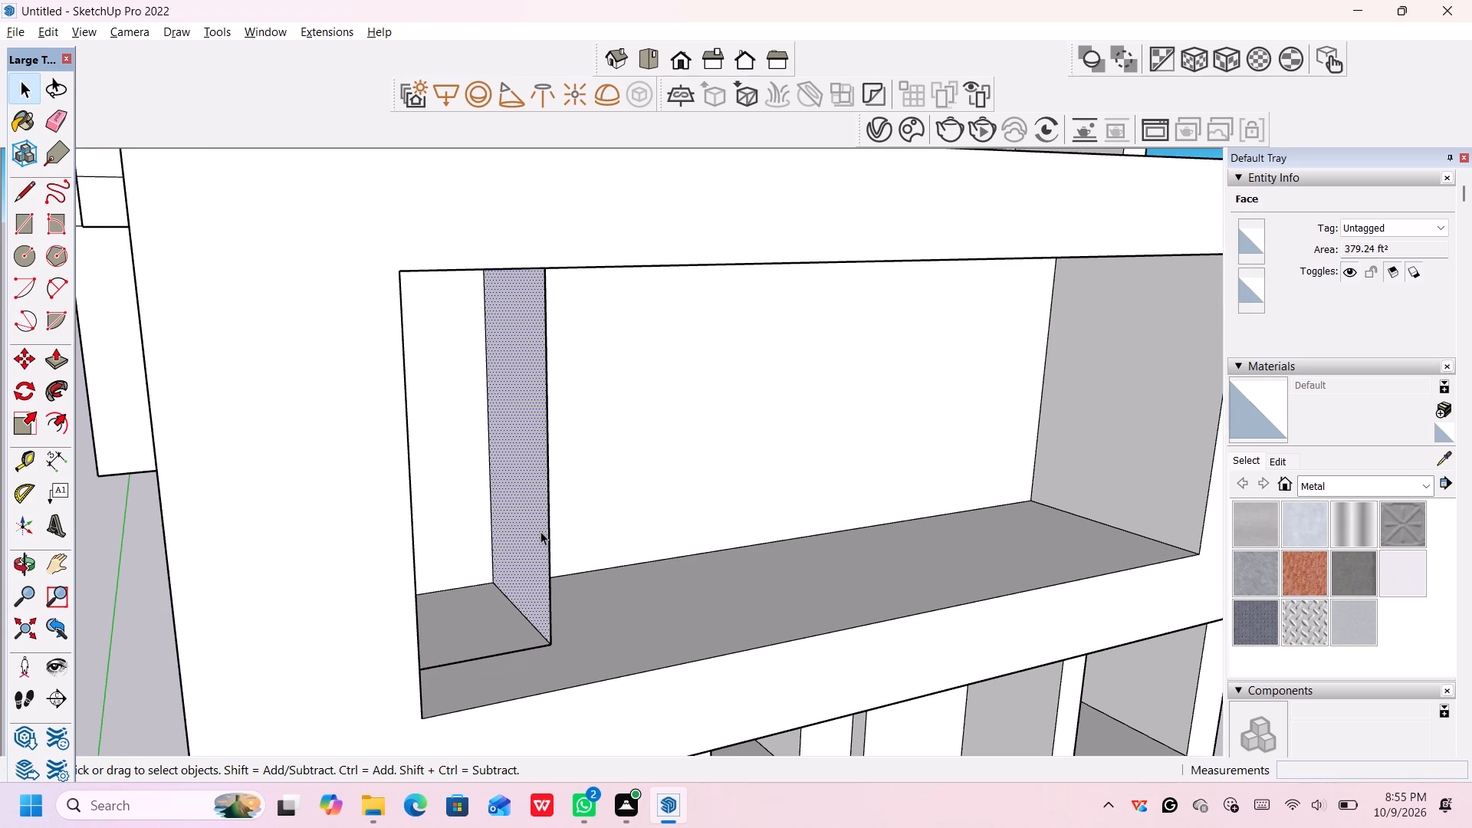
# Delete the block's leftover vertical and floor edges so the corner side window opens cleanly into the front recess.
pyautogui.click(547, 538)
pyautogui.press('Delete')
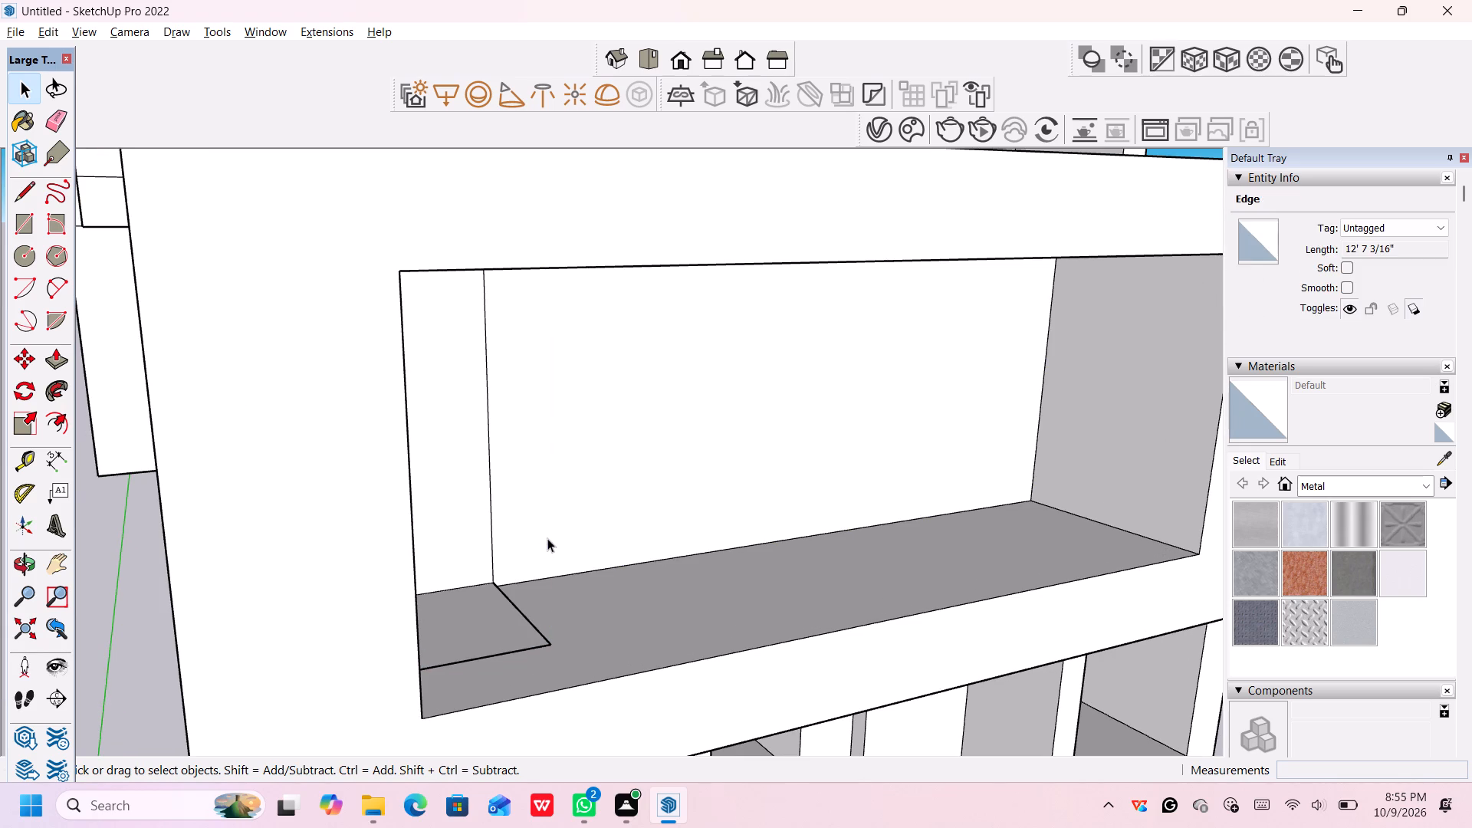
pyautogui.click(527, 617)
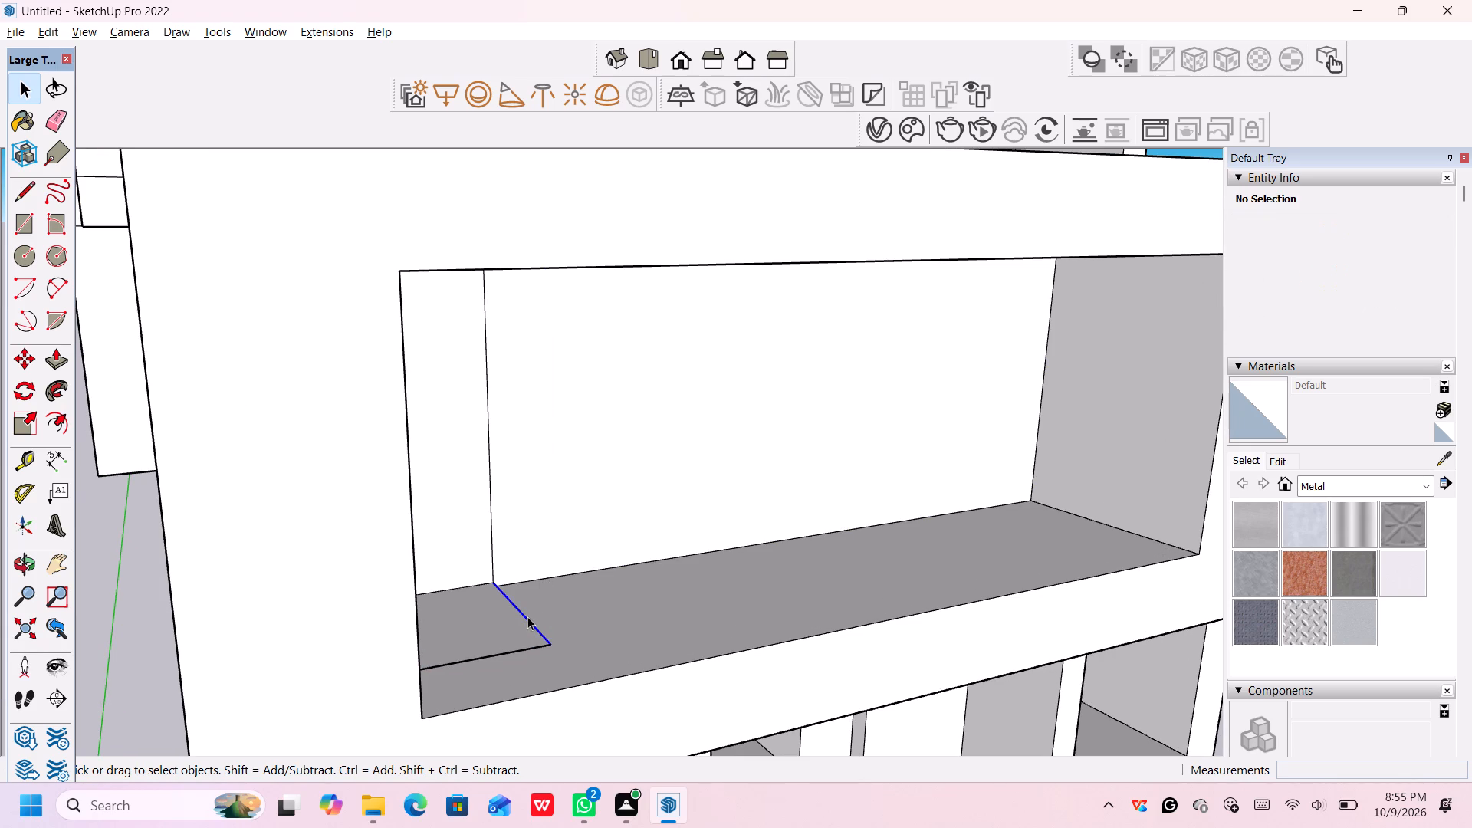
pyautogui.press('Delete')
pyautogui.click(491, 556)
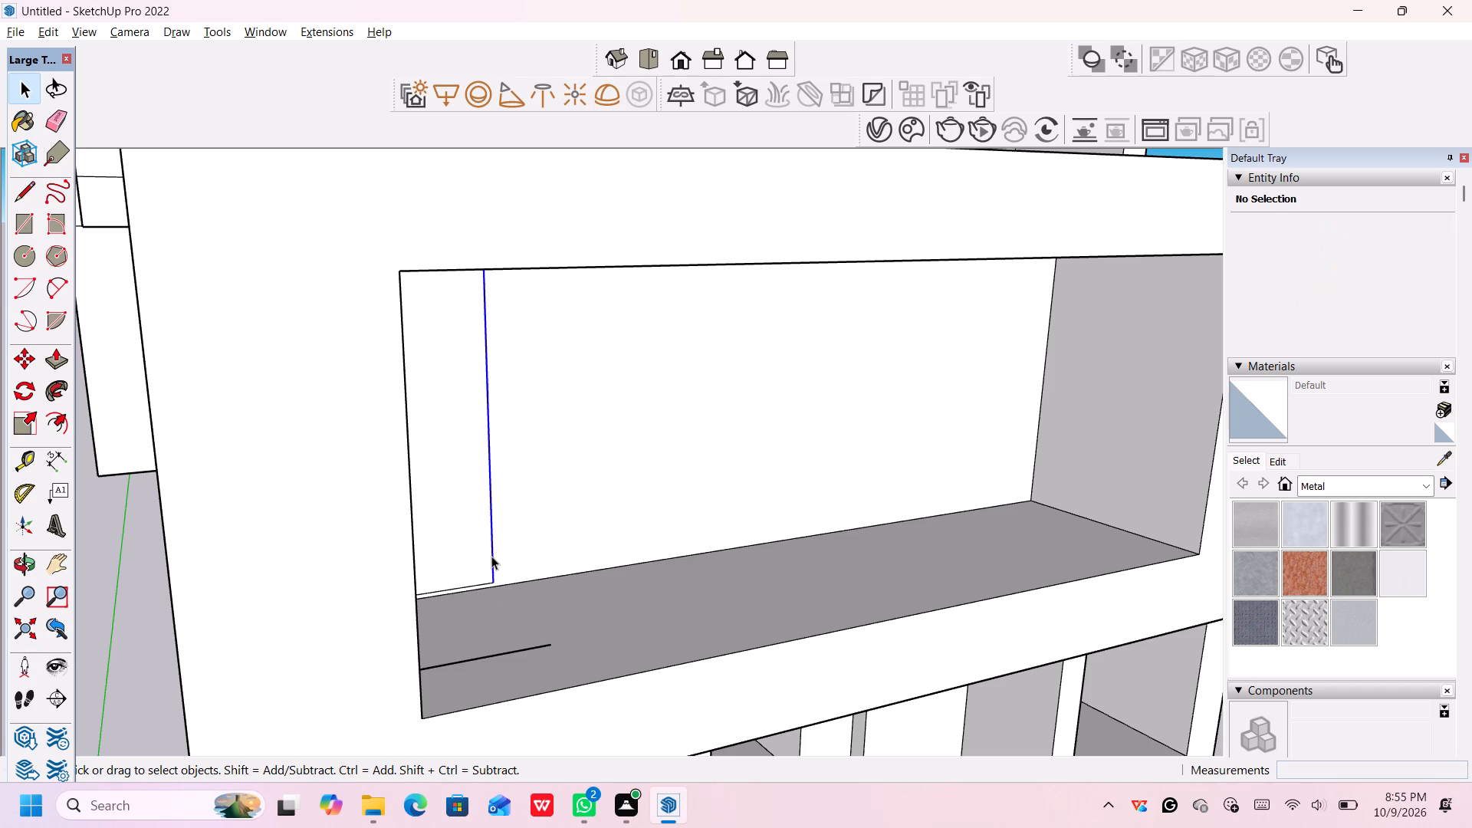
pyautogui.press('Delete')
pyautogui.click(481, 581)
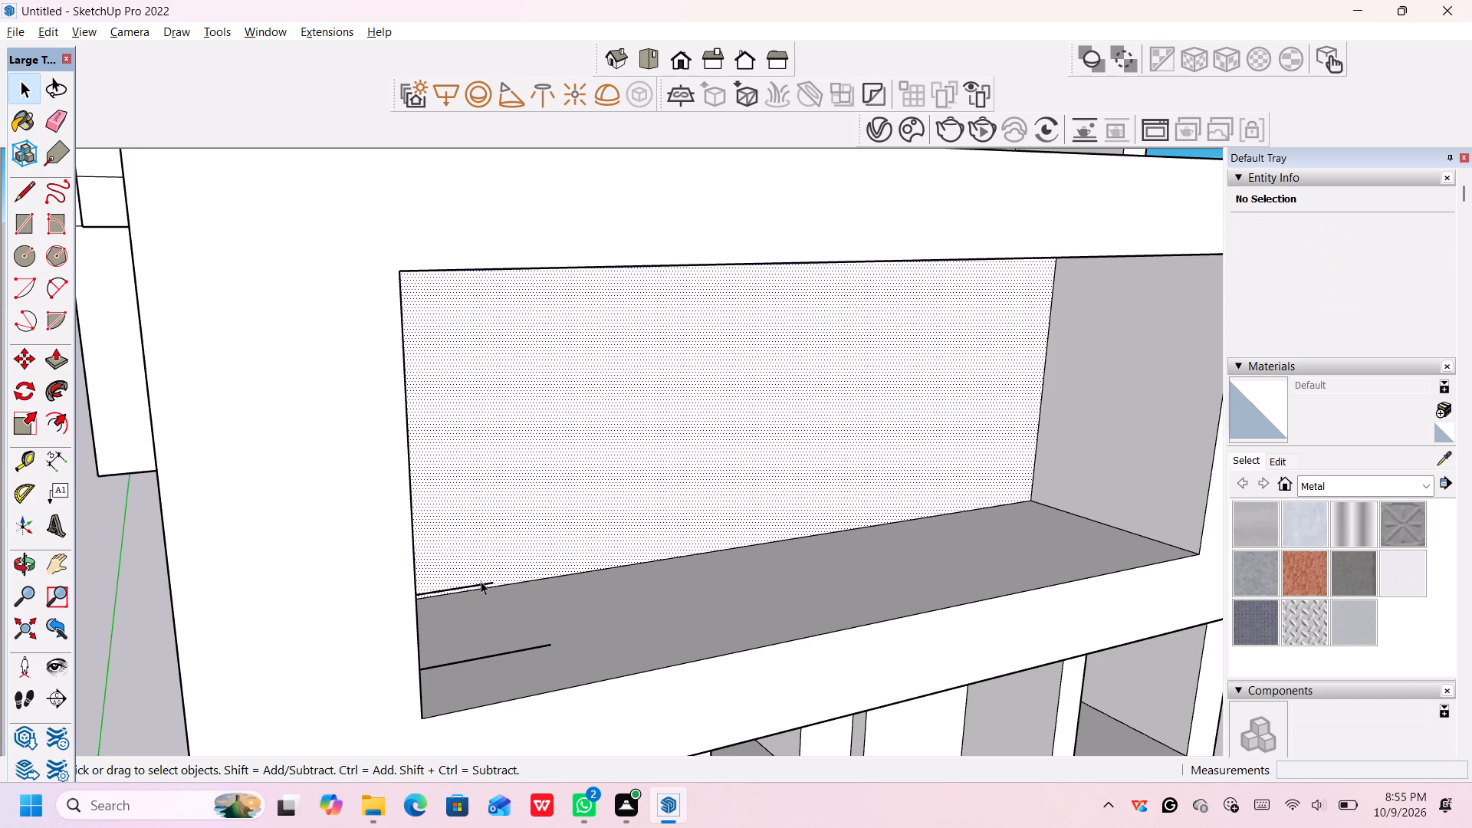
pyautogui.scroll(4, 475, 587)
pyautogui.click(475, 584)
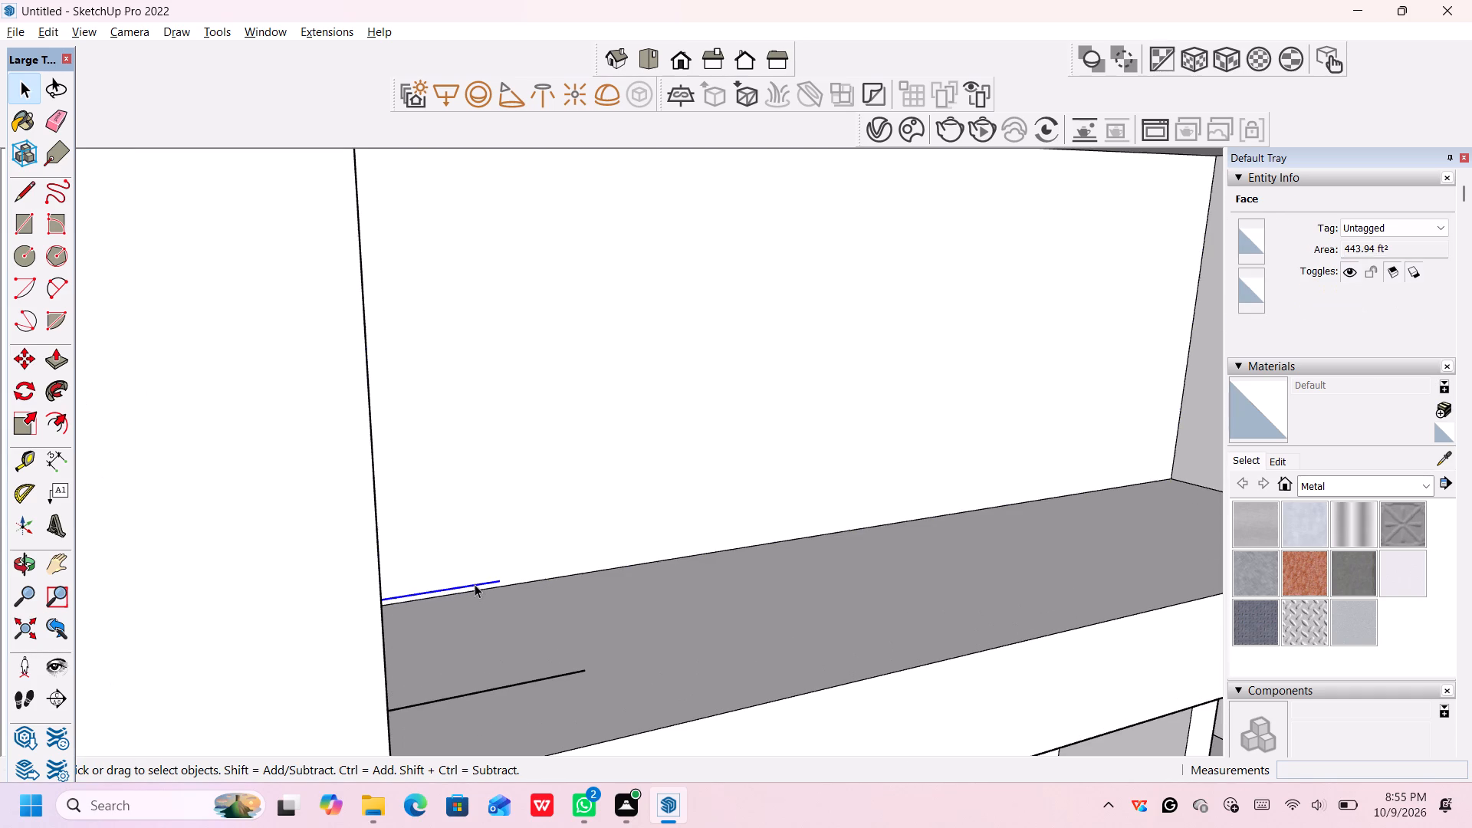
pyautogui.press('Delete')
pyautogui.click(501, 688)
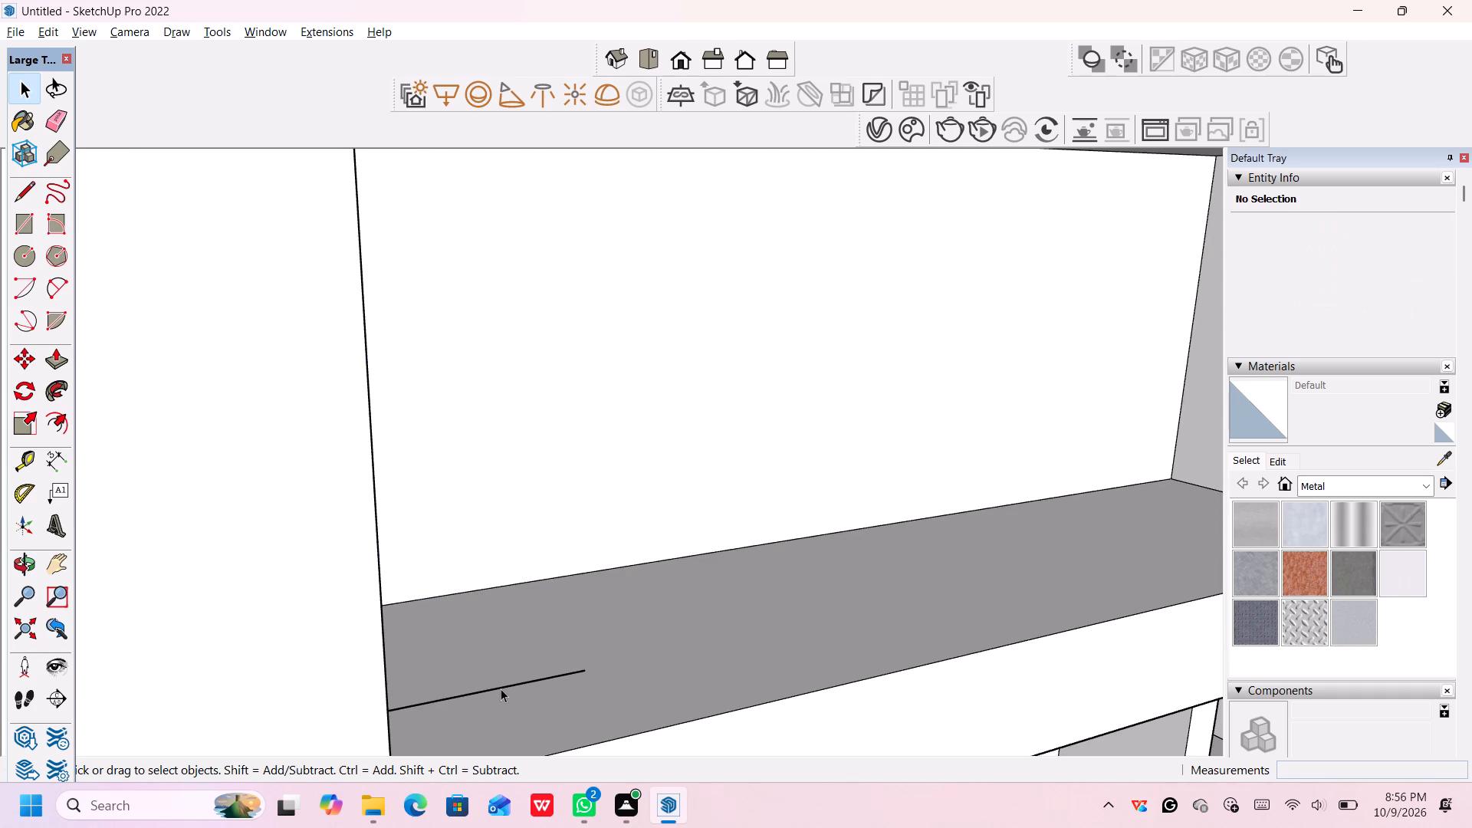
pyautogui.press('Delete')
# Push the tall middle-floor side window next to the corner side opening inward about 15' 2 7/8".
pyautogui.scroll(-6, 502, 688)
pyautogui.moveTo(488, 661); pyautogui.dragTo(672, 654, button='middle')
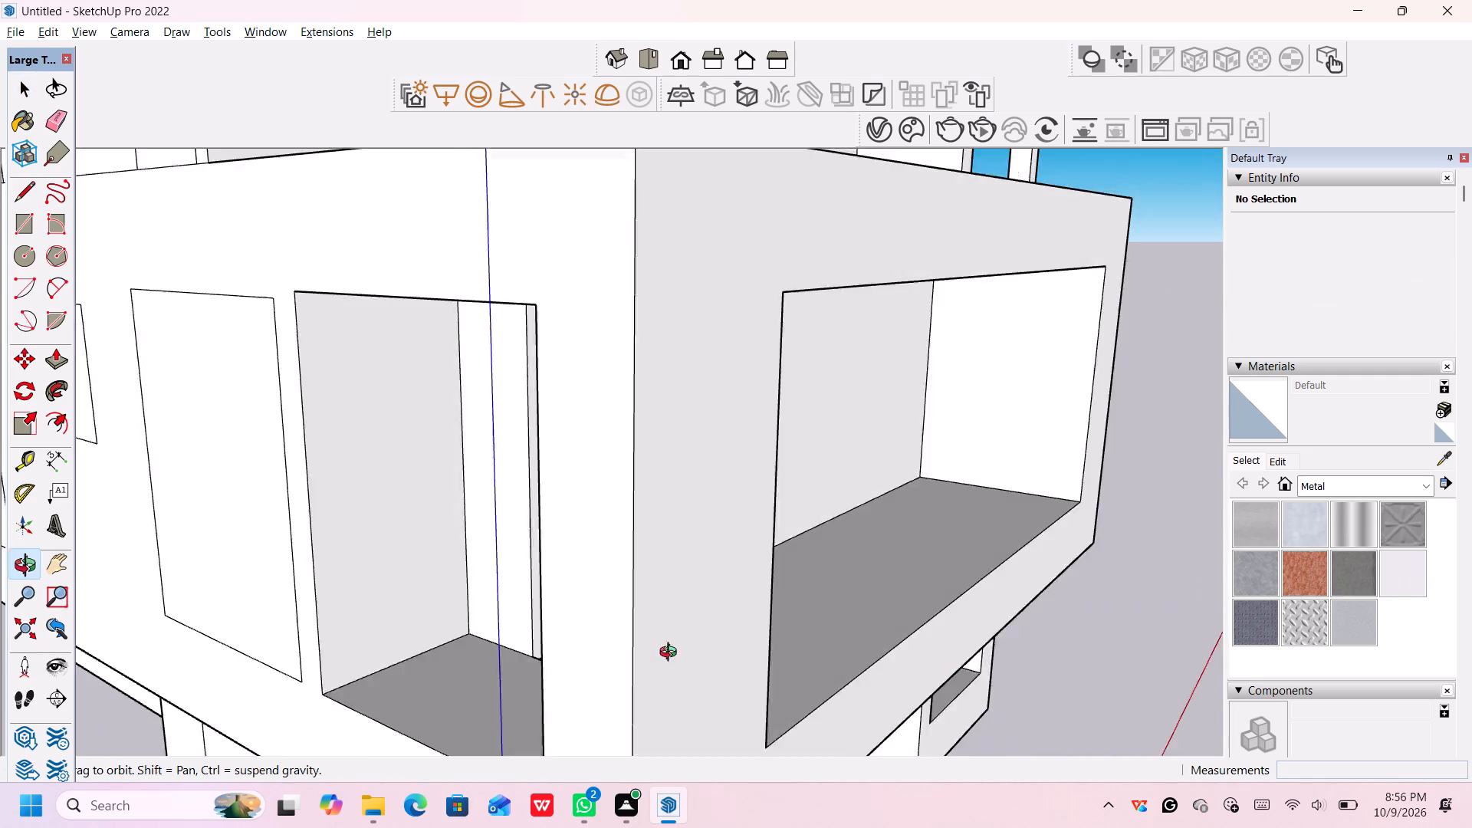
pyautogui.moveTo(672, 654); pyautogui.dragTo(767, 626, button='middle')
pyautogui.scroll(-4, 703, 623)
pyautogui.moveTo(673, 629); pyautogui.dragTo(741, 619, button='middle')
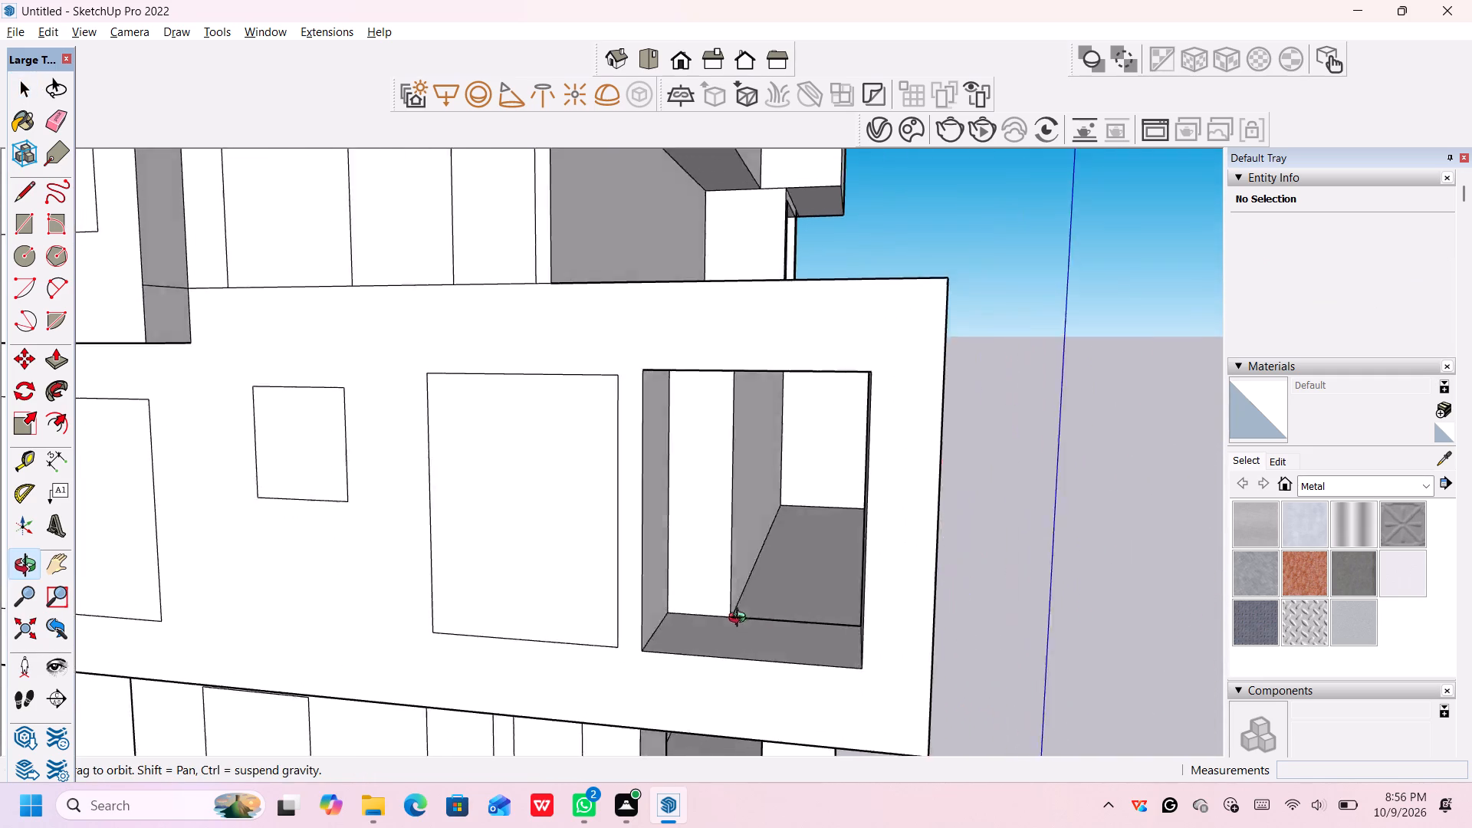
pyautogui.moveTo(741, 619); pyautogui.dragTo(778, 616, button='middle')
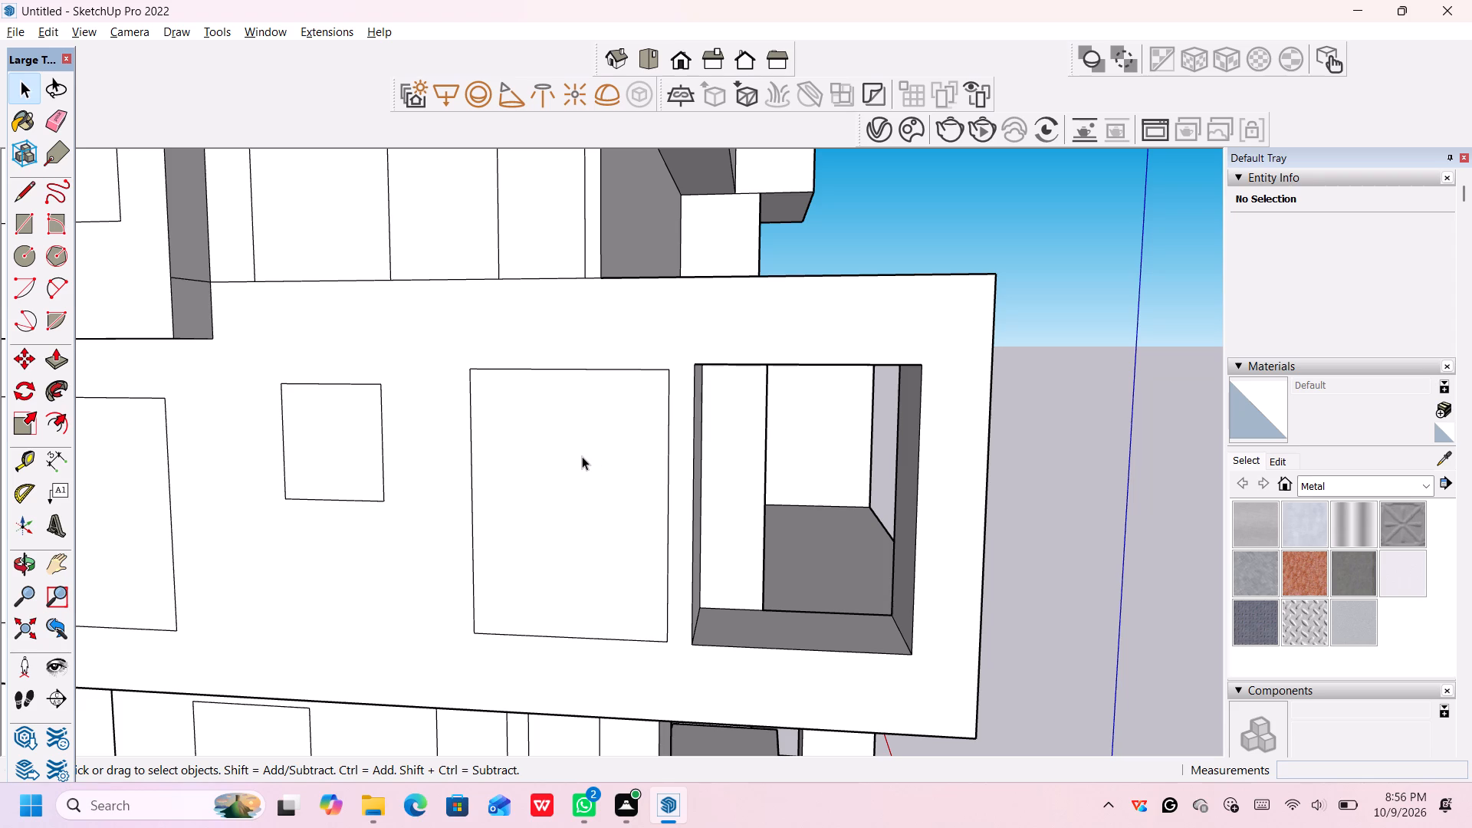
pyautogui.press('p')
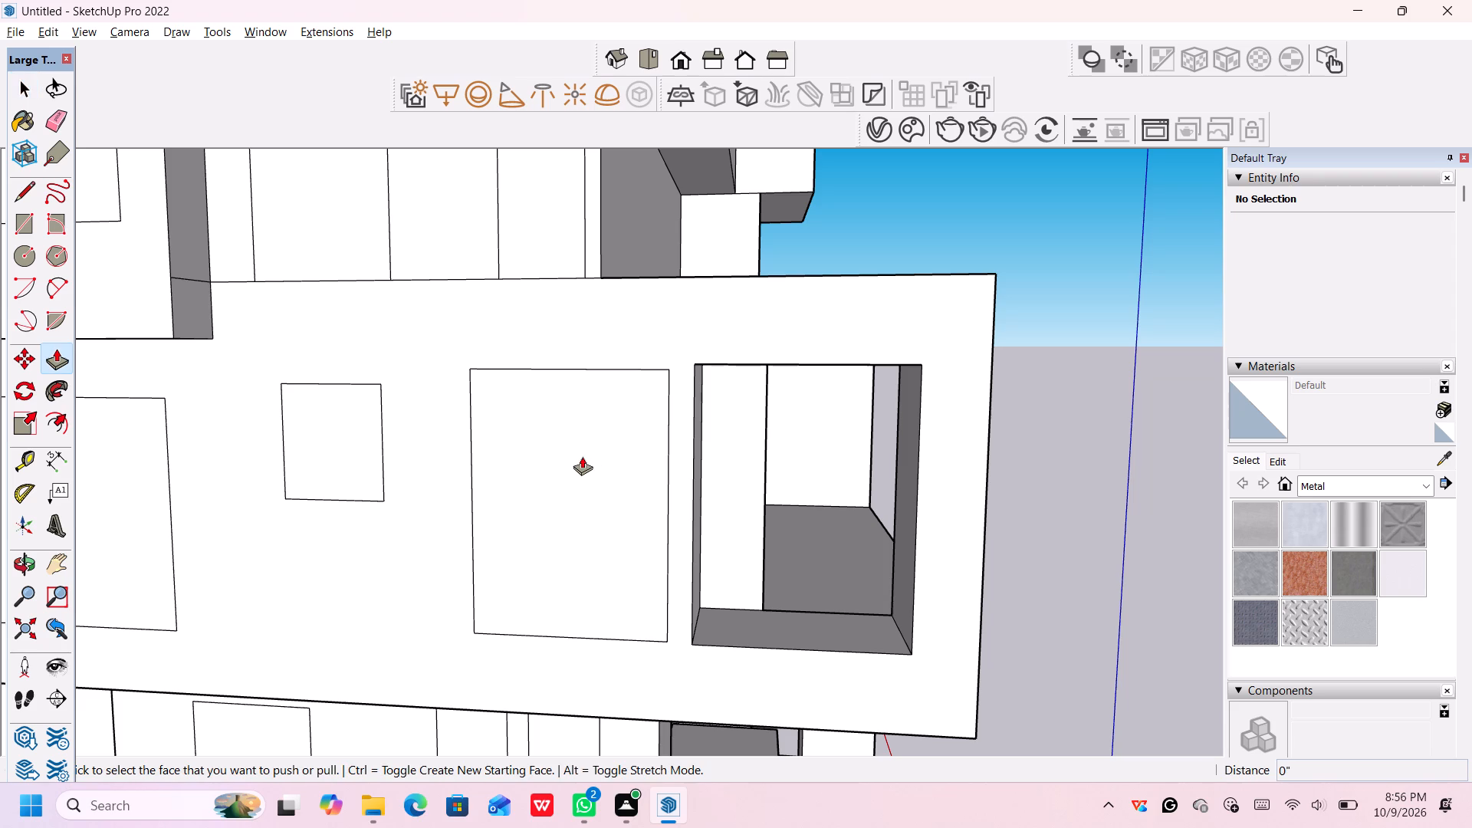
pyautogui.click(582, 456)
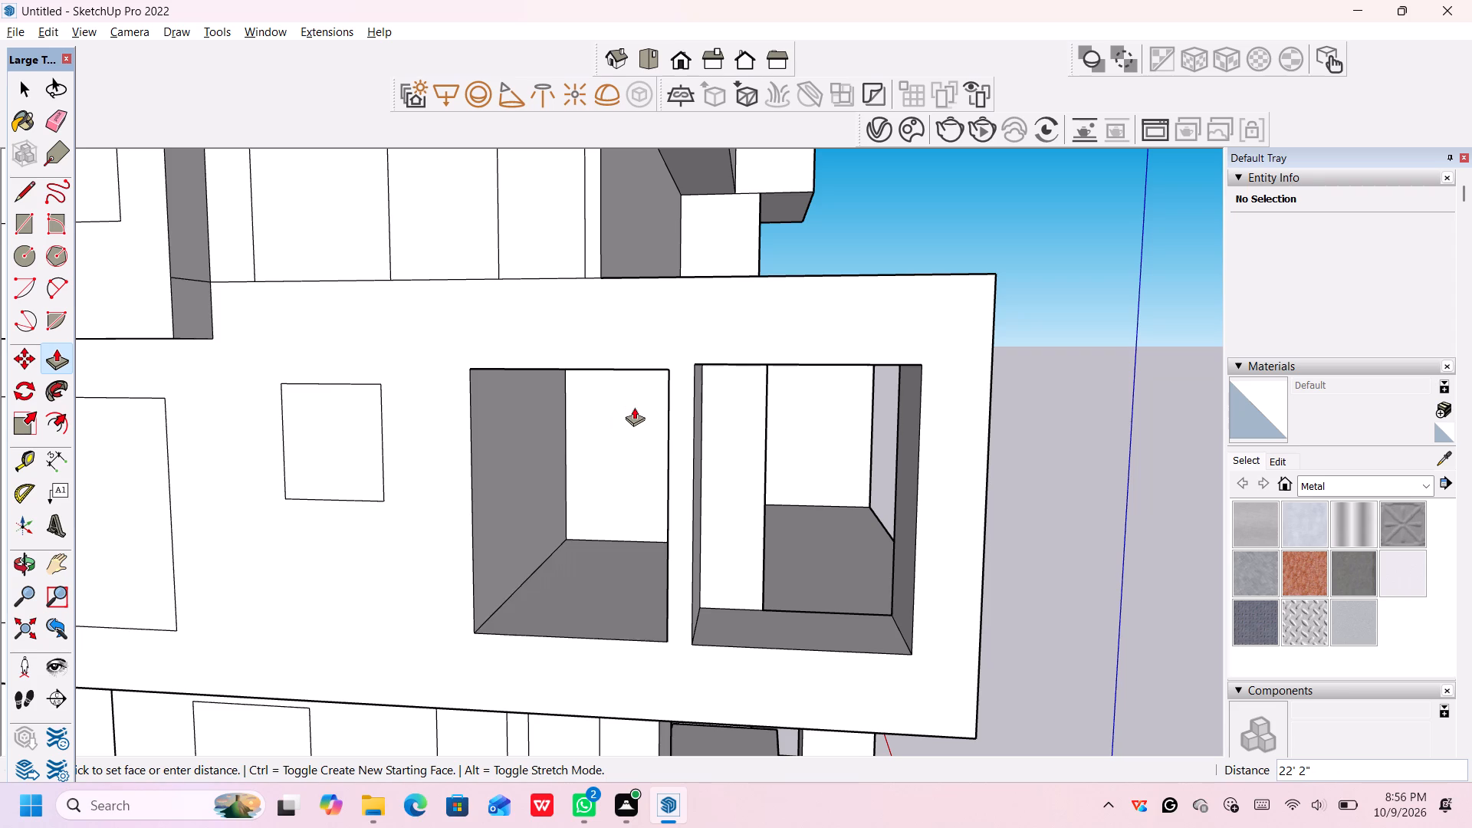
pyautogui.click(626, 426)
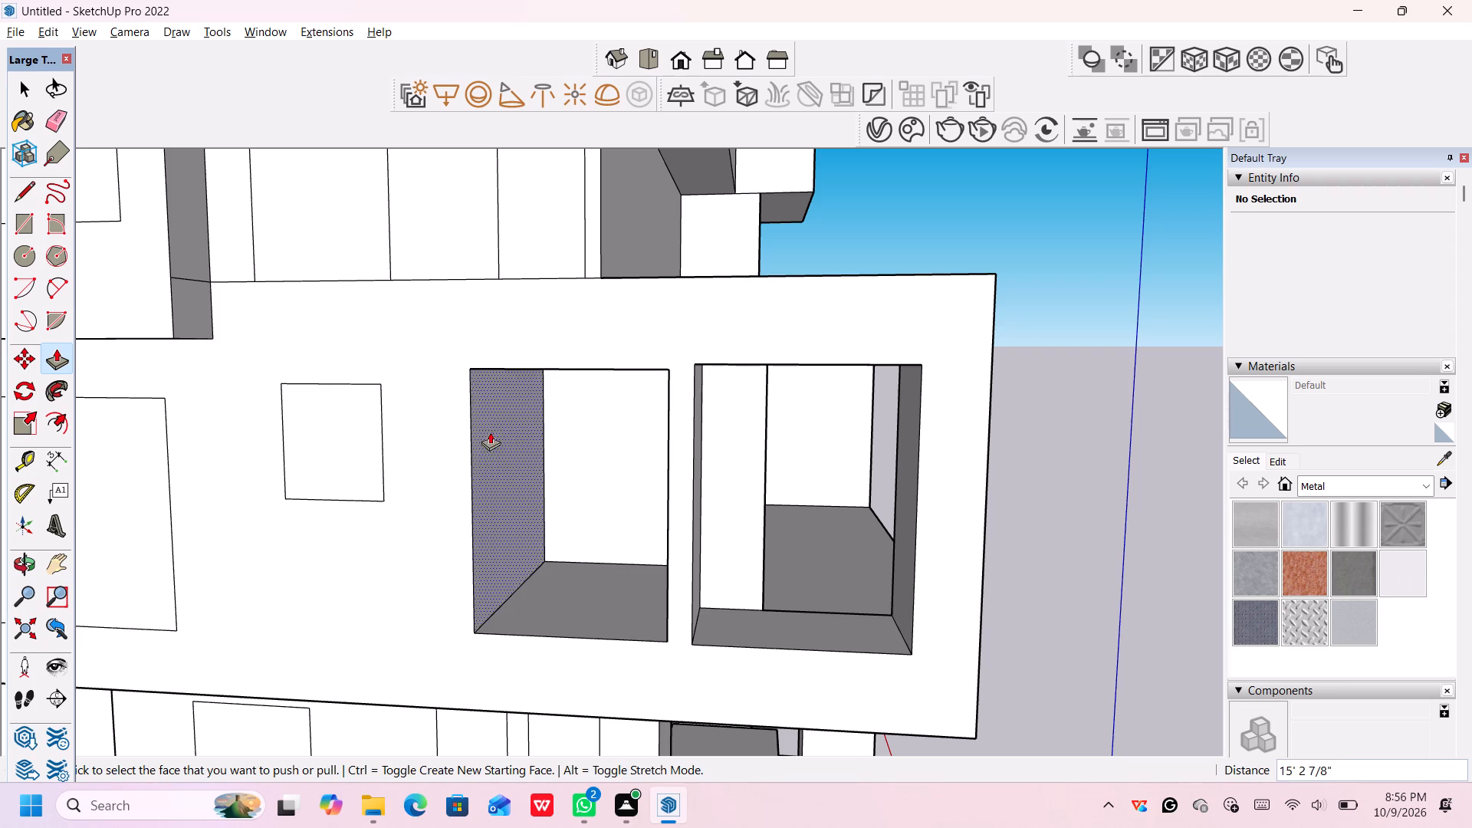
# Push the small middle-floor side window inward about 1' 4 15/16".
pyautogui.click(349, 439)
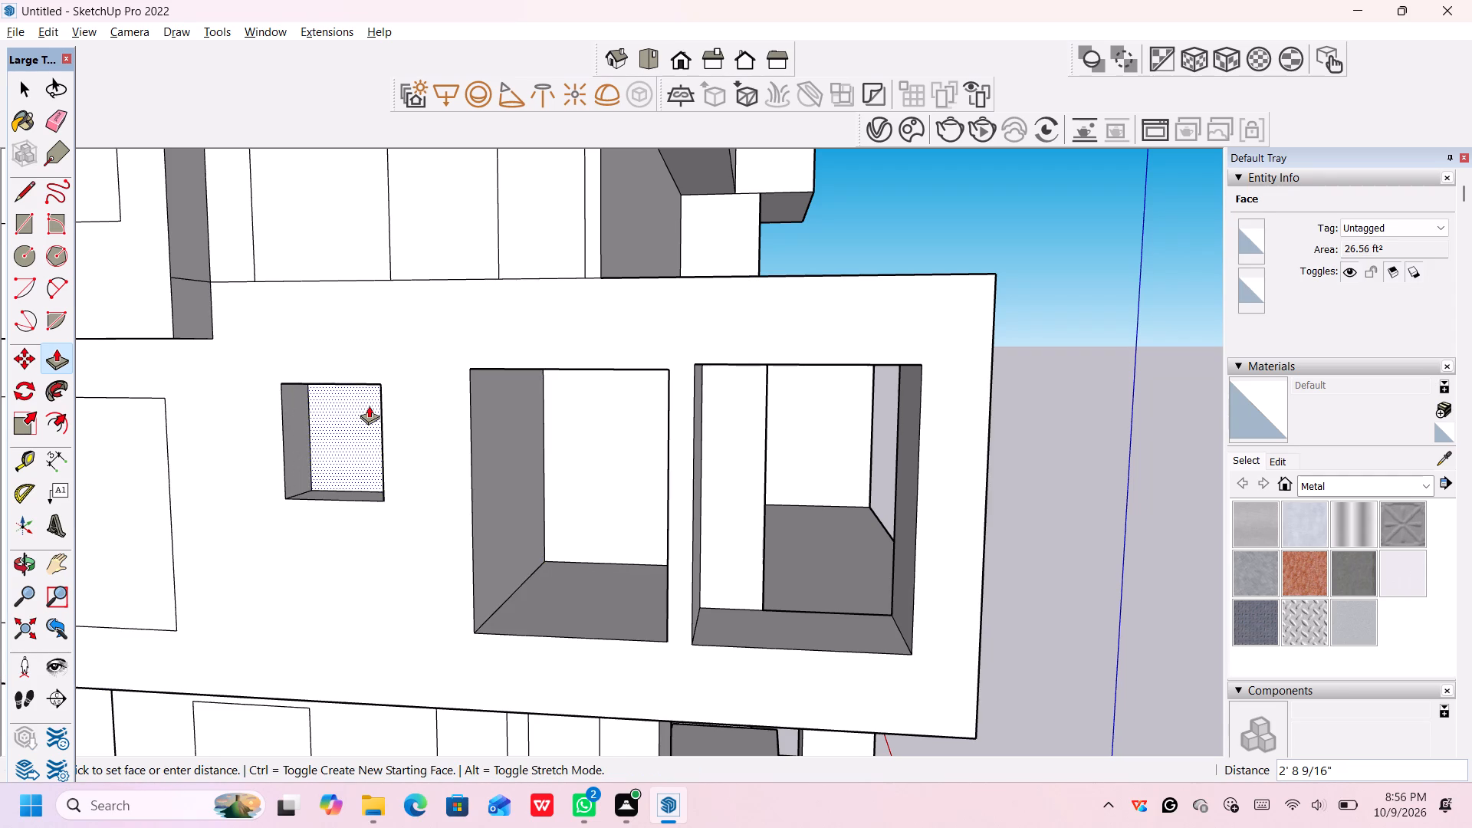
pyautogui.scroll(4, 344, 419)
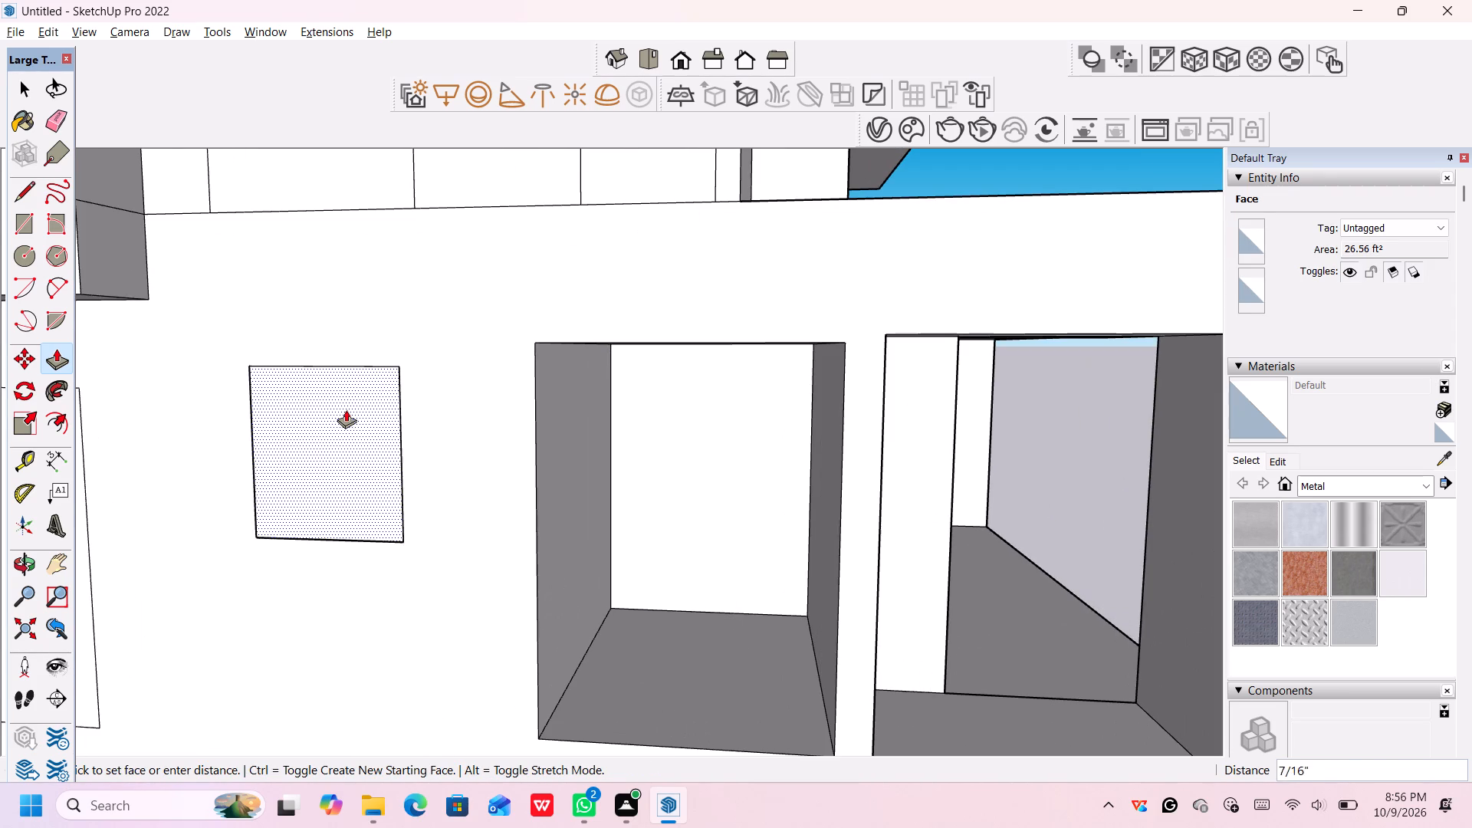
pyautogui.click(362, 391)
# Push the large middle-floor side window beyond the small one inward about 1' 2 9/16", and push it again to deepen the recess.
pyautogui.scroll(-17, 308, 429)
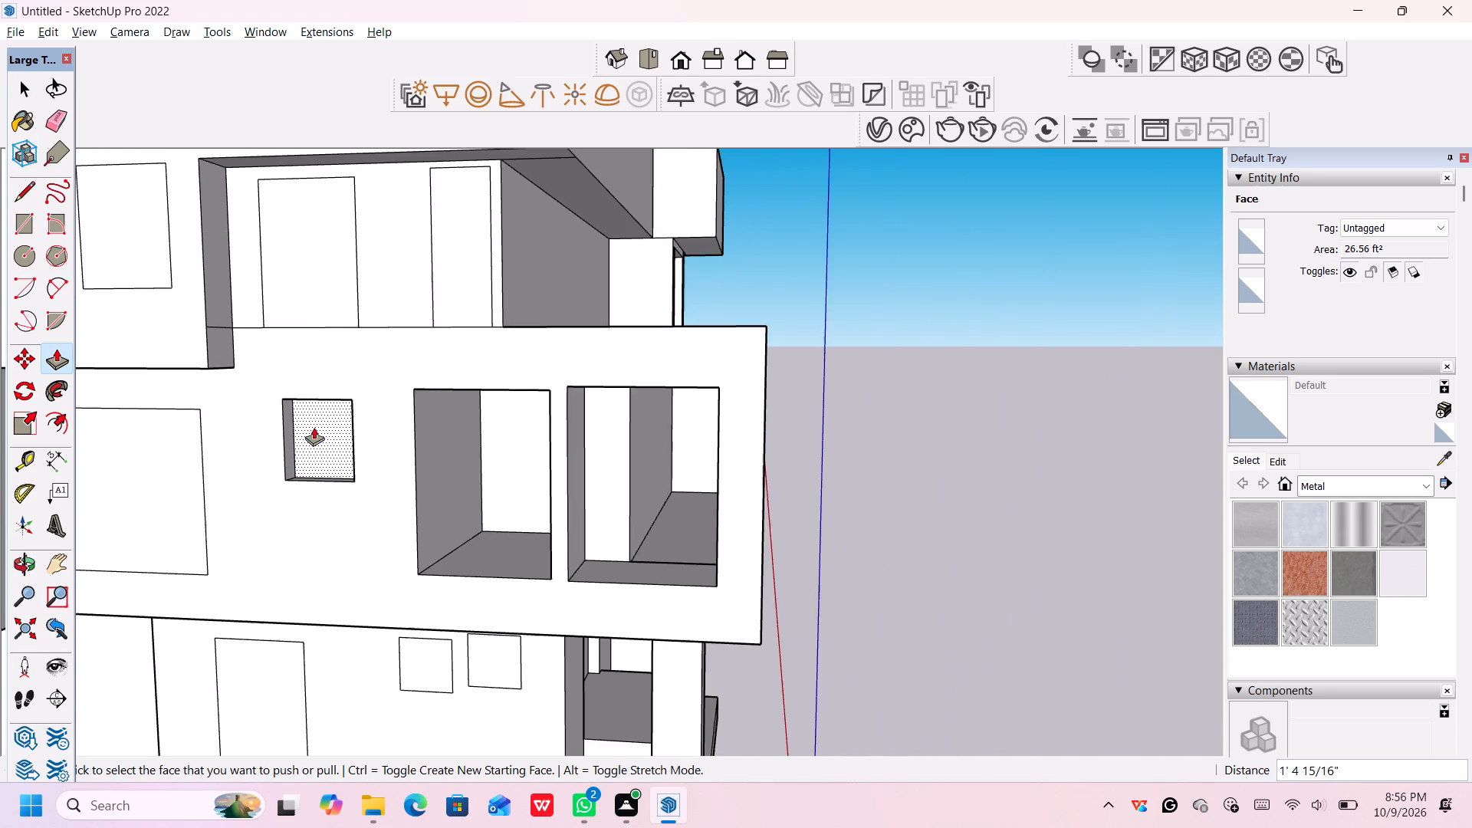
pyautogui.scroll(-6, 265, 488)
pyautogui.click(166, 492)
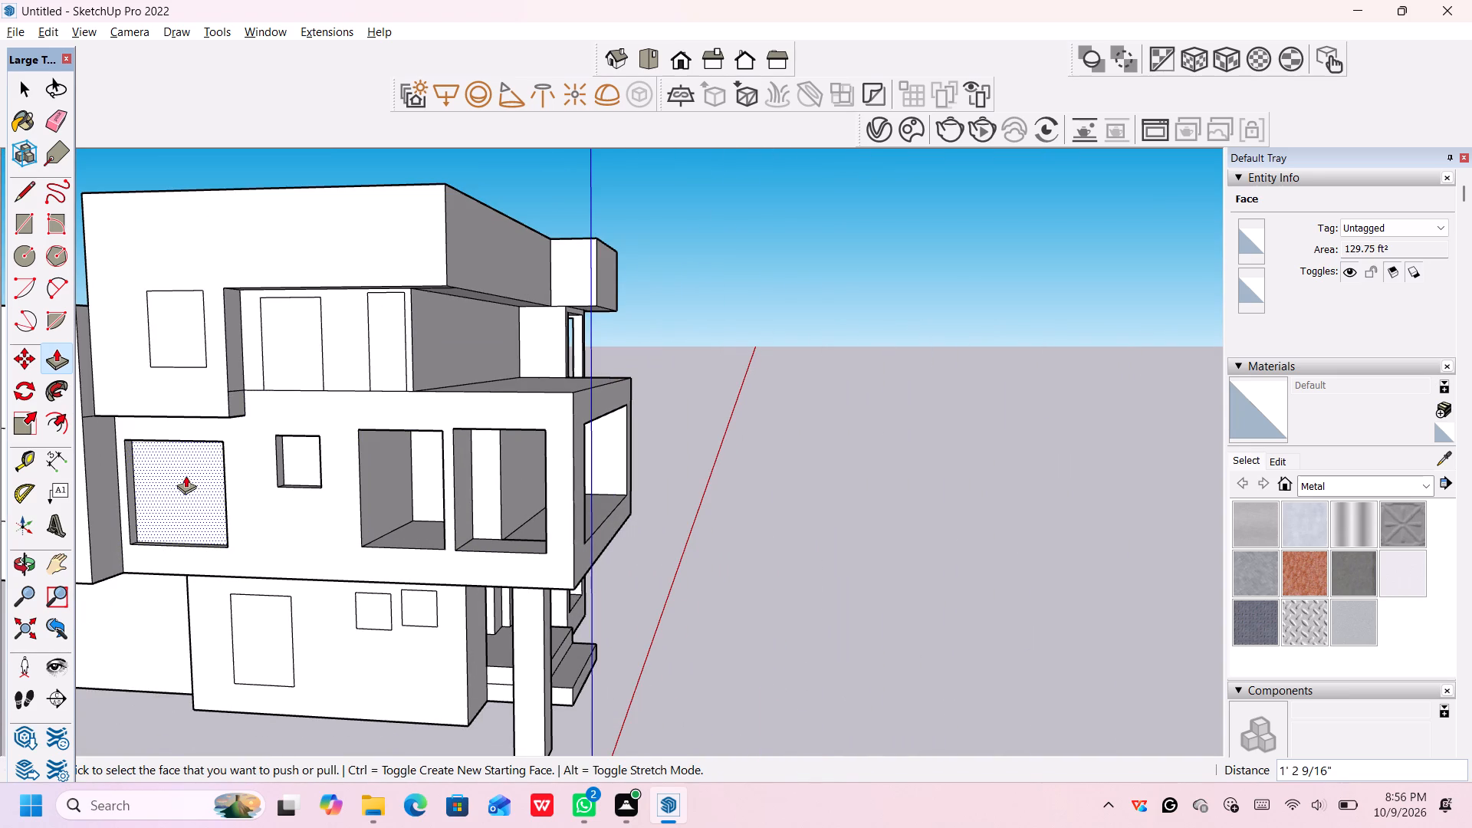
pyautogui.click(192, 471)
pyautogui.scroll(-5, 177, 483)
pyautogui.moveTo(181, 483); pyautogui.dragTo(215, 491, button='middle')
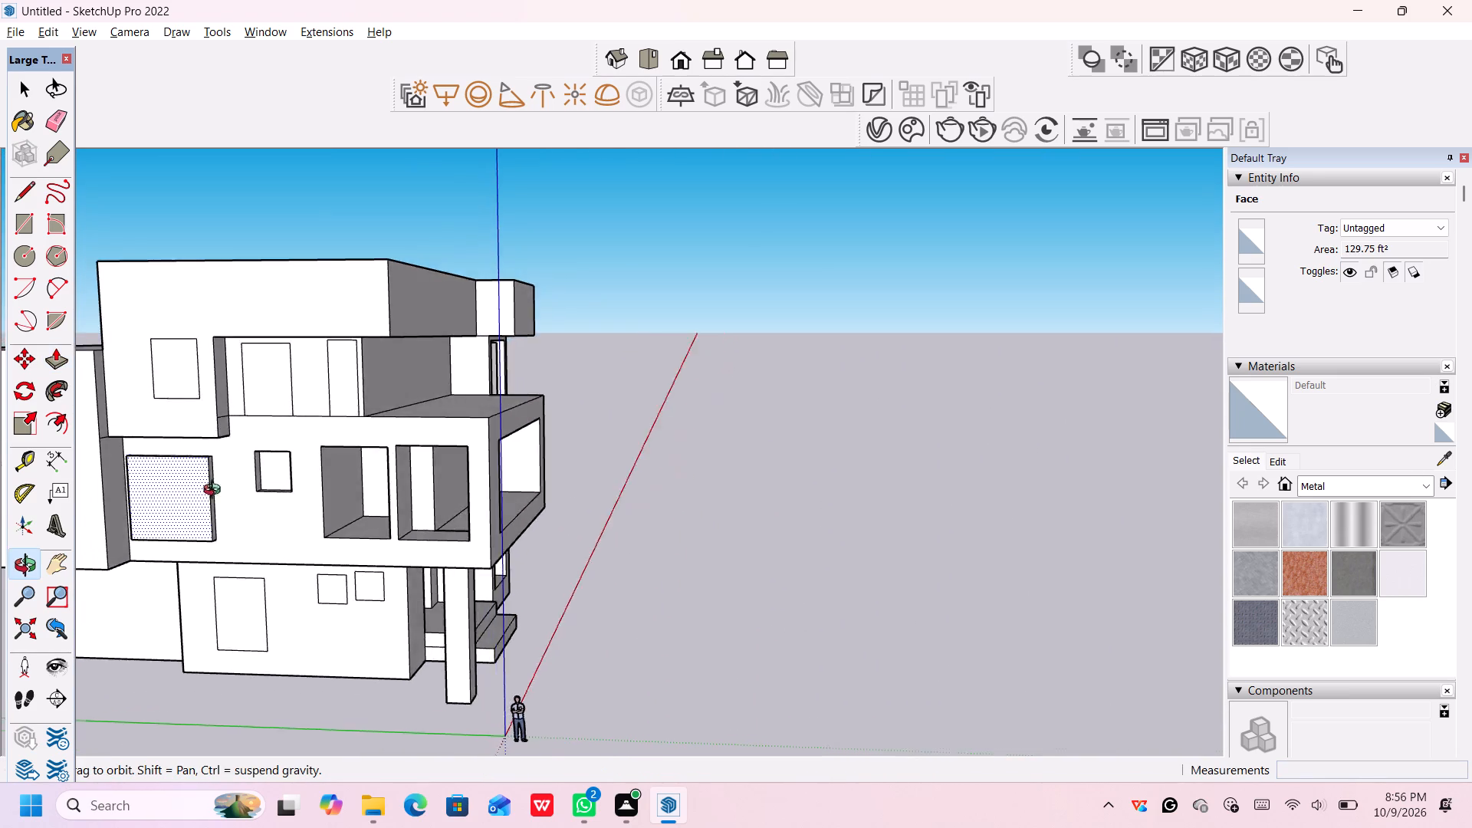
pyautogui.moveTo(215, 491); pyautogui.dragTo(220, 531, button='middle')
pyautogui.scroll(5, 182, 526)
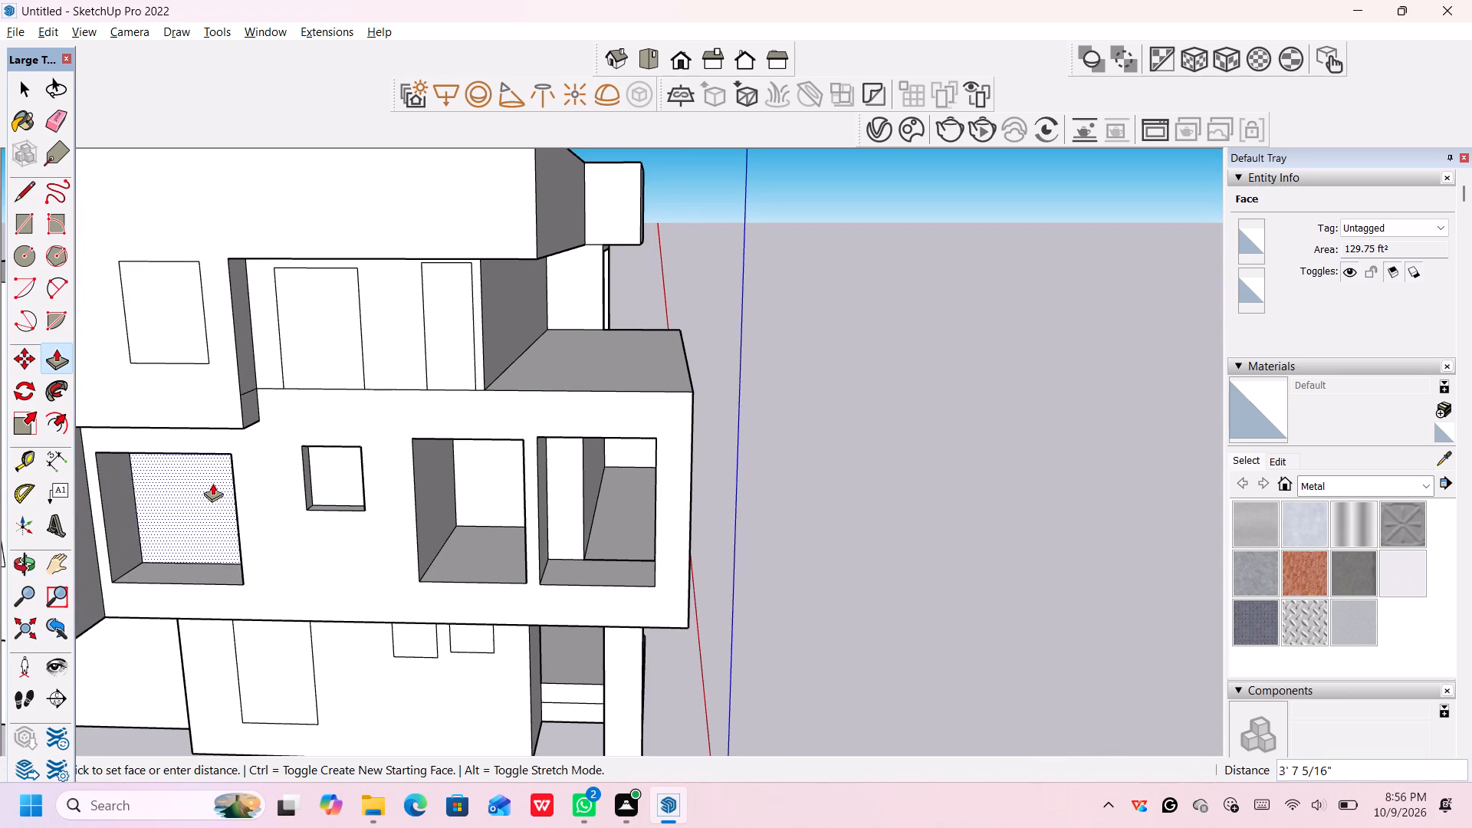
pyautogui.click(216, 478)
# Deepen the small middle-floor side window with two further pushes of about 10 5/16" and 1' 4 5/16".
pyautogui.click(324, 475)
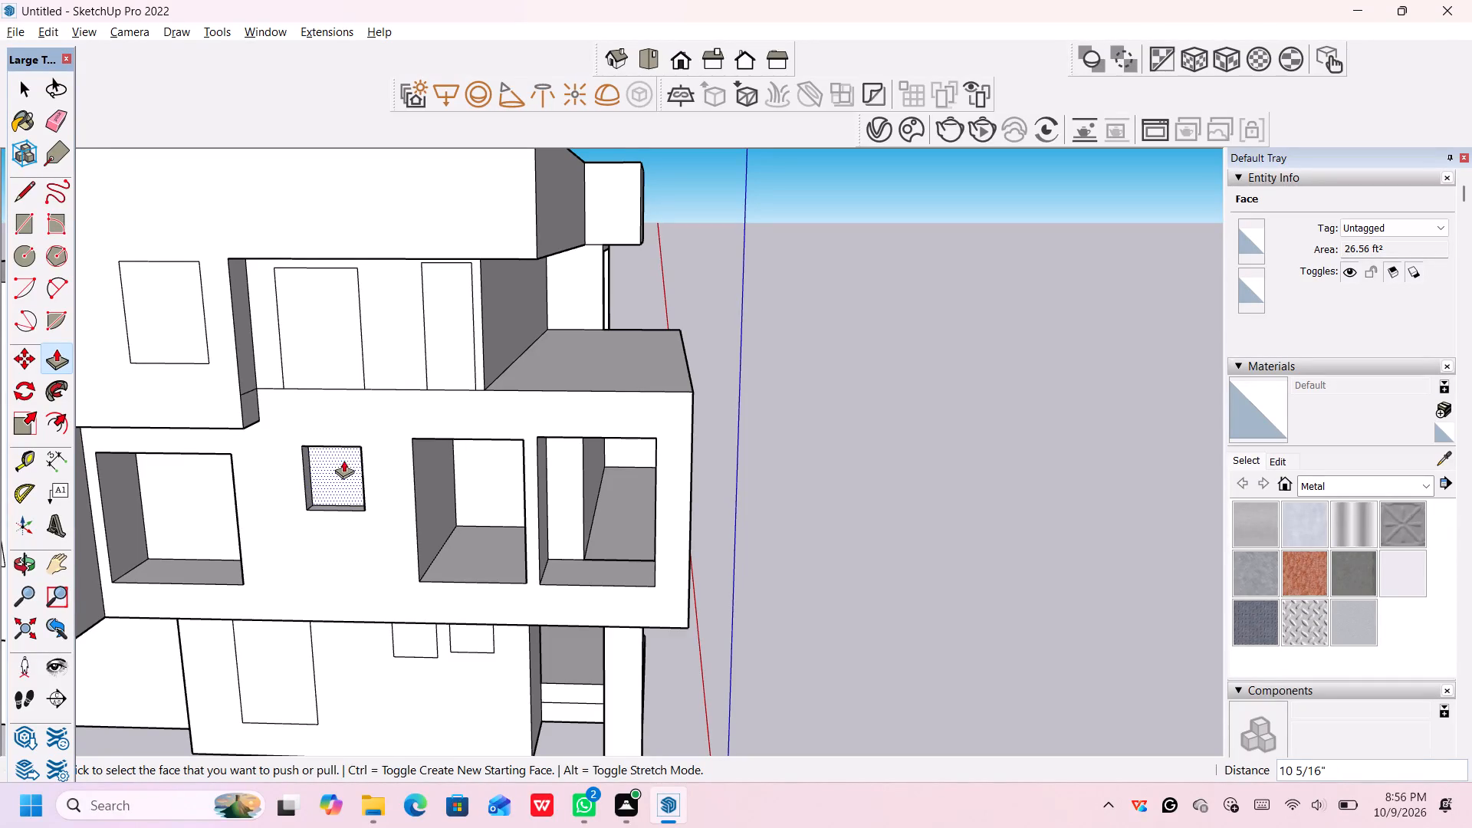
pyautogui.click(351, 452)
pyautogui.scroll(1, 348, 458)
pyautogui.scroll(-6, 348, 459)
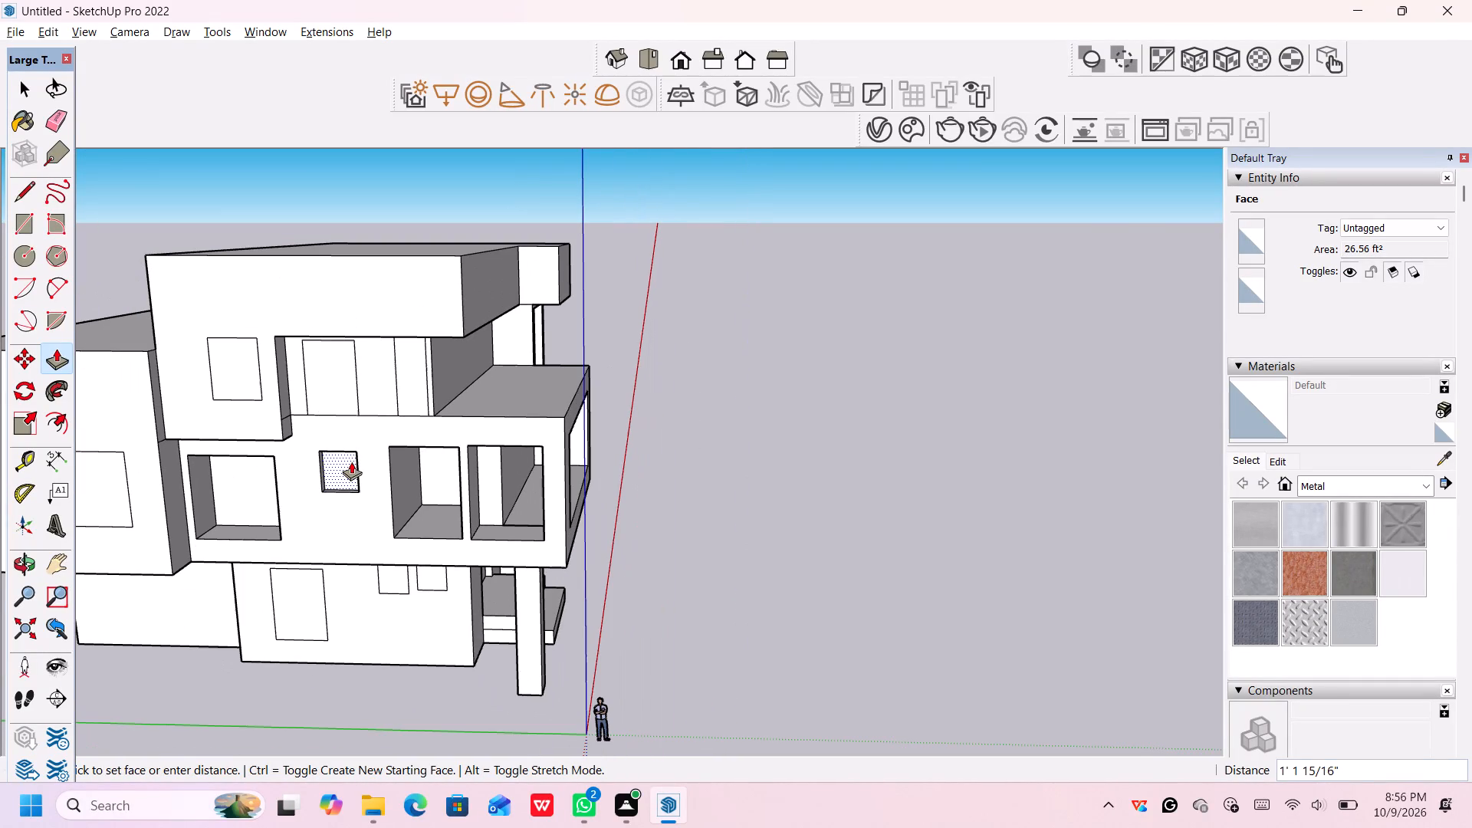
pyautogui.keyDown('shift'); pyautogui.moveTo(348, 462); pyautogui.dragTo(816, 386, button='middle'); pyautogui.keyUp('shift')
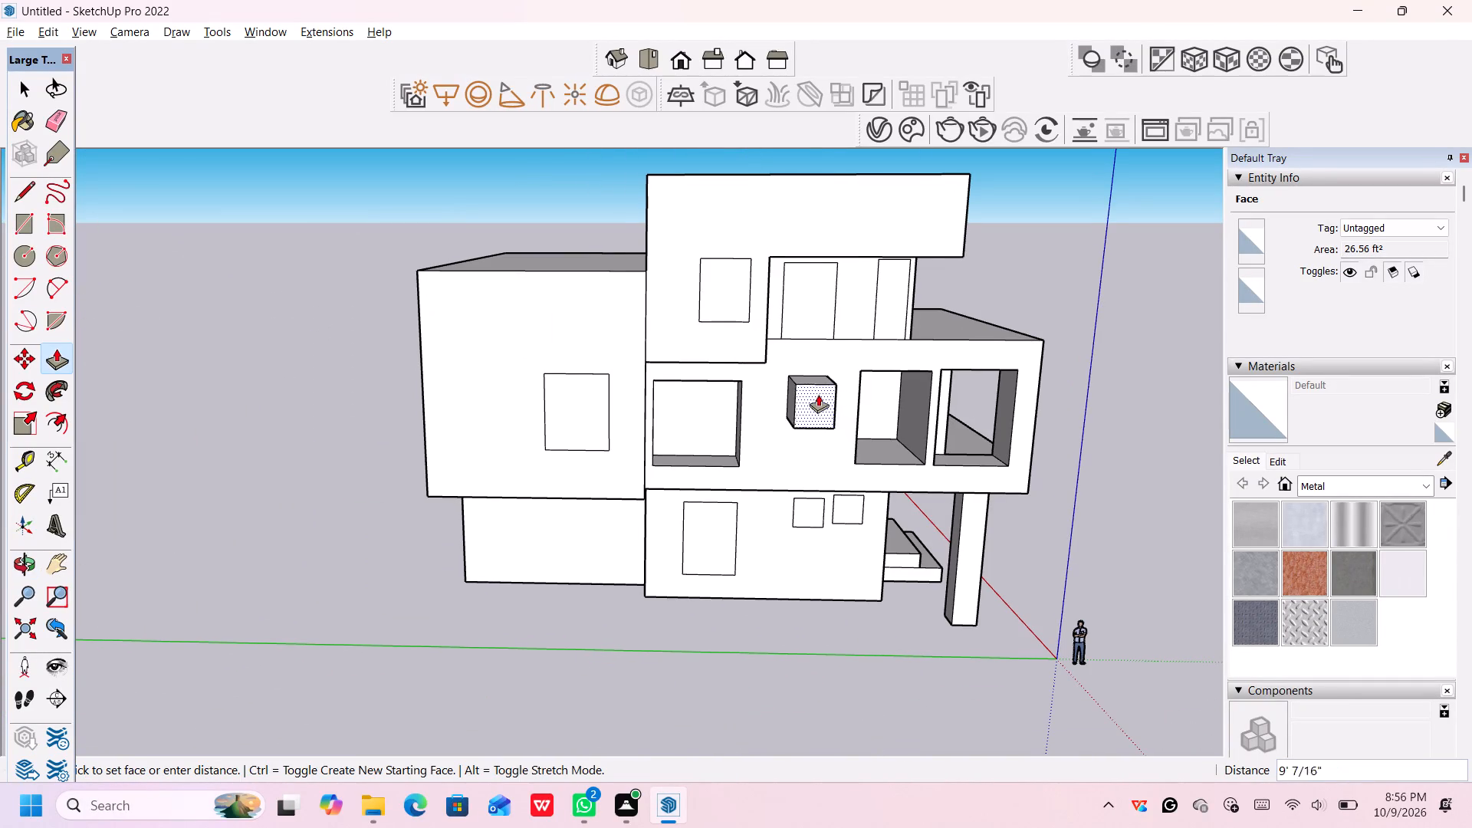
pyautogui.click(810, 379)
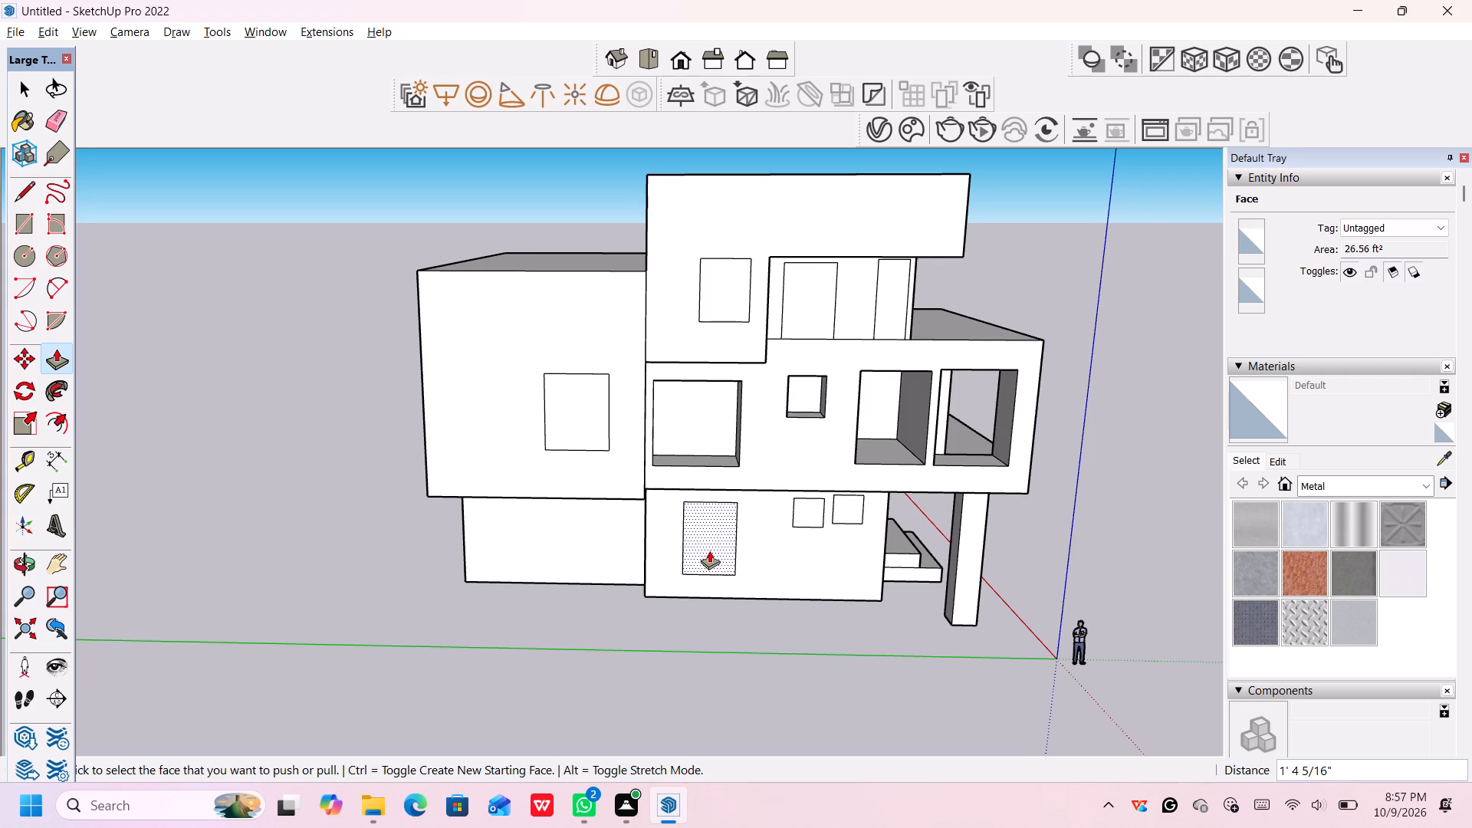
# Push the tall ground-floor side window inward about 1' 1/8", and push it again to form a deep recess.
pyautogui.click(709, 550)
pyautogui.scroll(10, 710, 519)
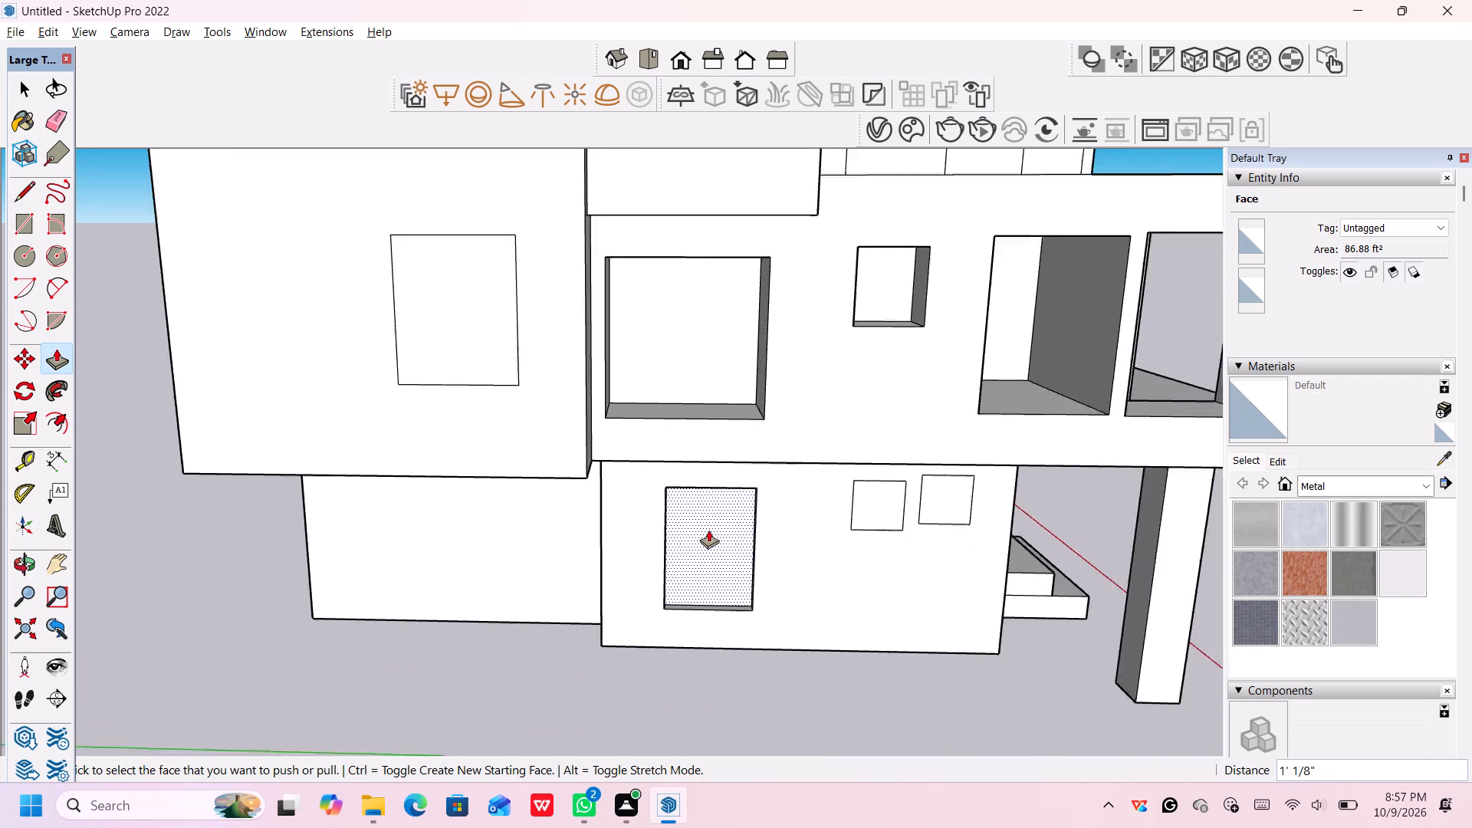
pyautogui.scroll(2, 708, 530)
pyautogui.click(705, 532)
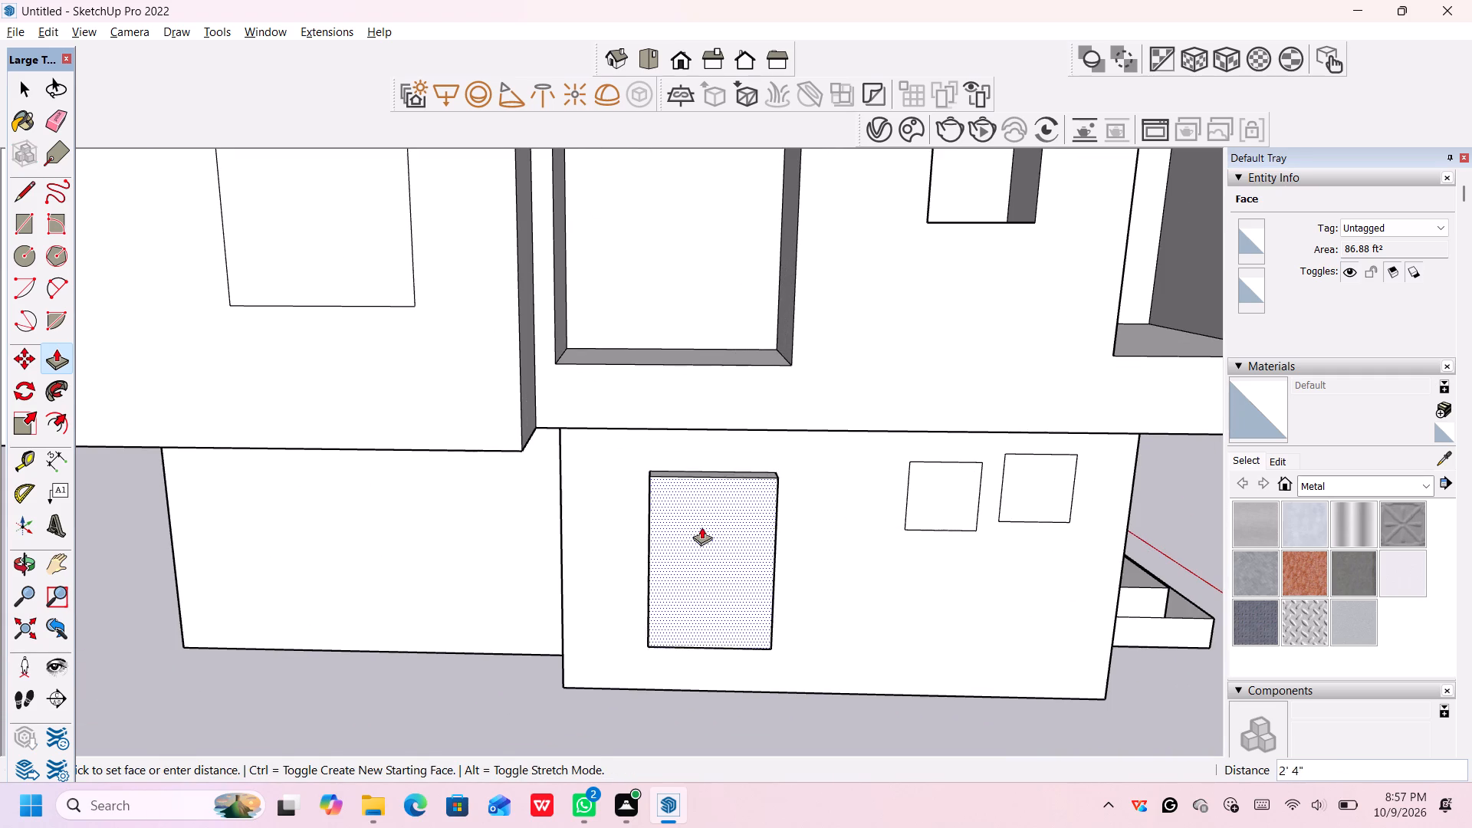
pyautogui.click(696, 508)
# Push the small ground-floor window nearest the tall one inward about 3' 1 1/8".
pyautogui.click(935, 494)
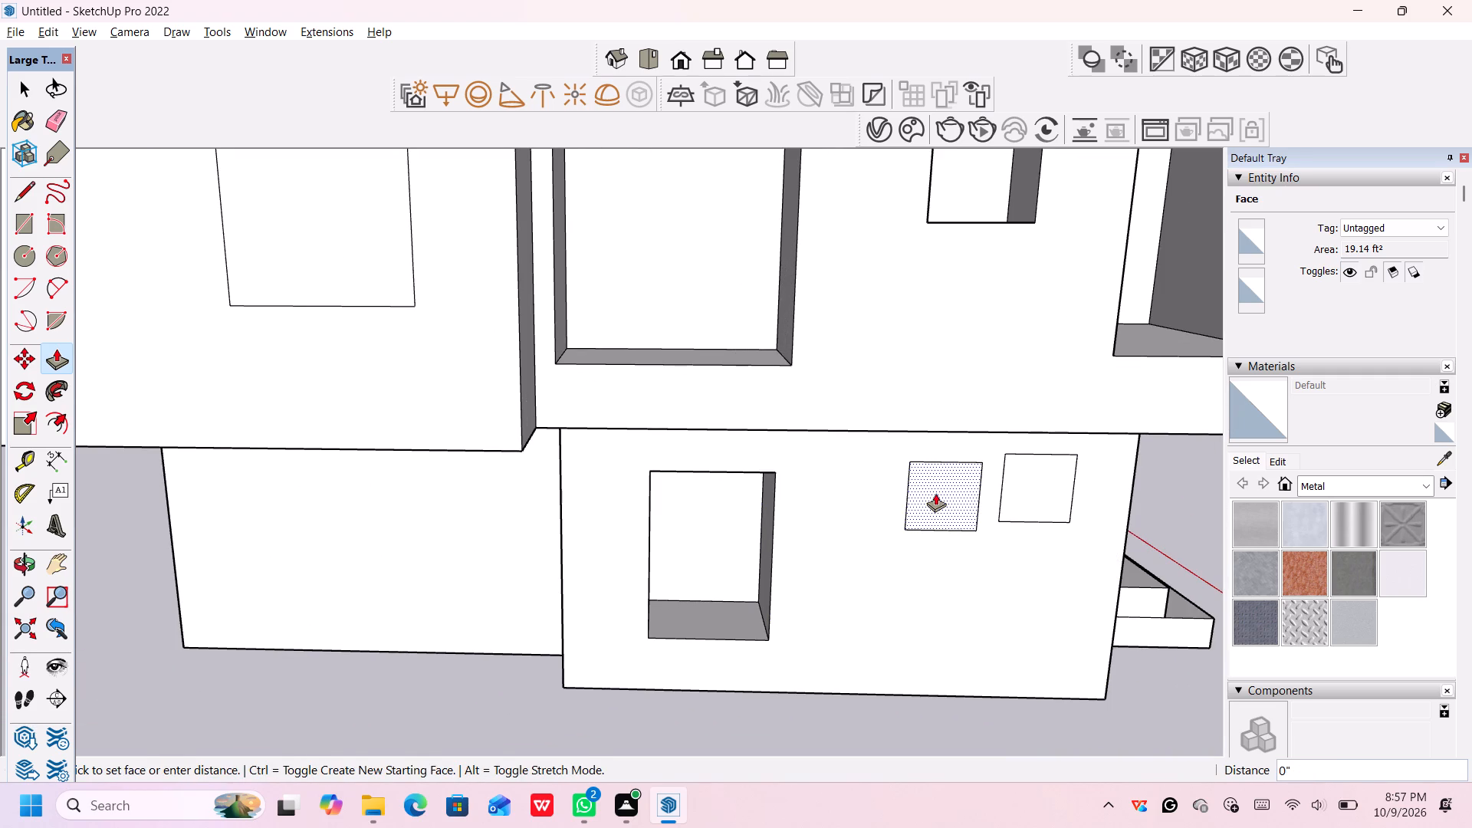
pyautogui.scroll(7, 932, 487)
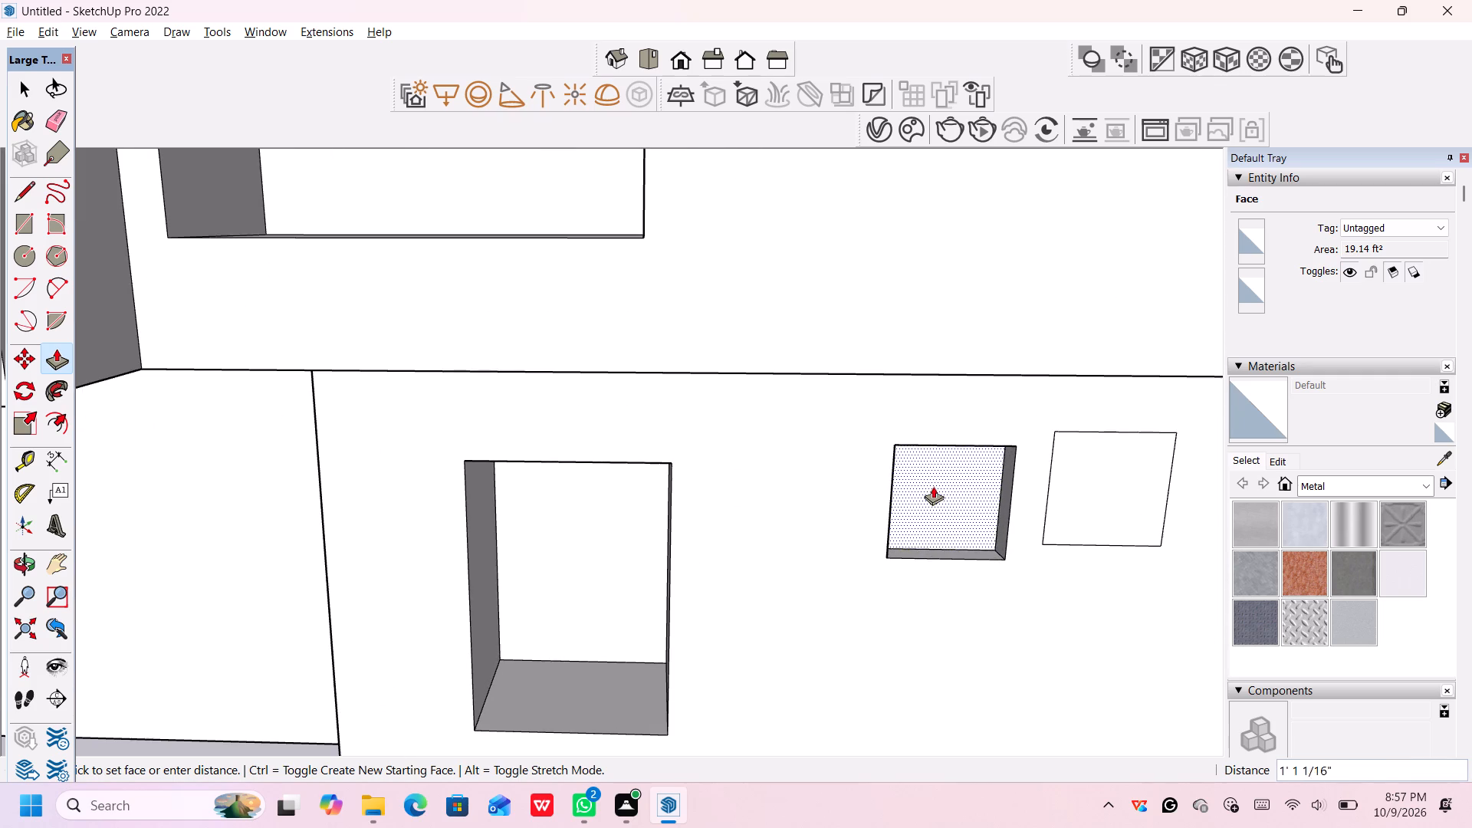
pyautogui.click(928, 464)
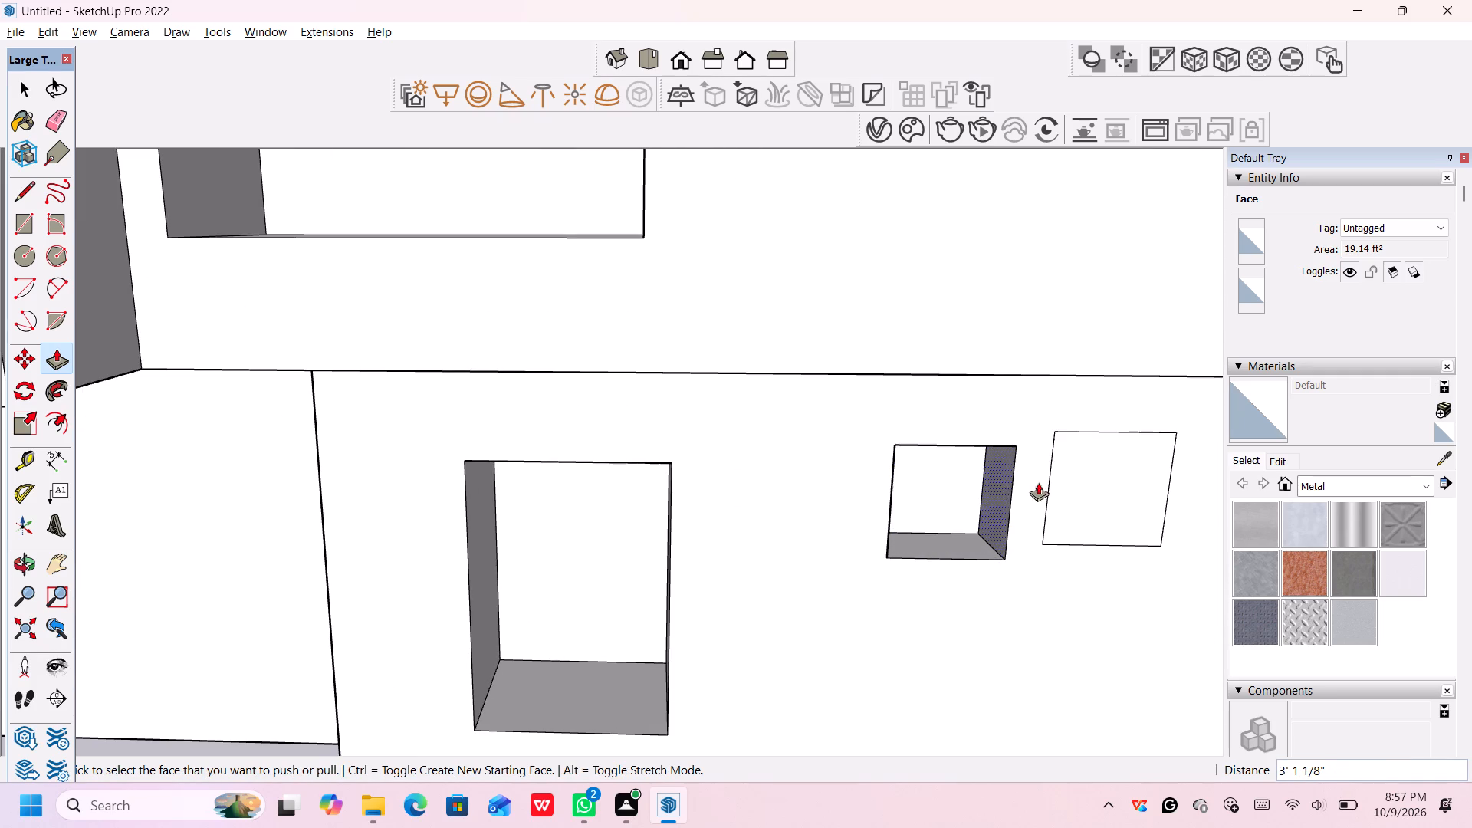
# Push the small ground-floor window nearest the entrance steps inward about 8 5/16", and push it again to deepen the recess.
pyautogui.click(1073, 489)
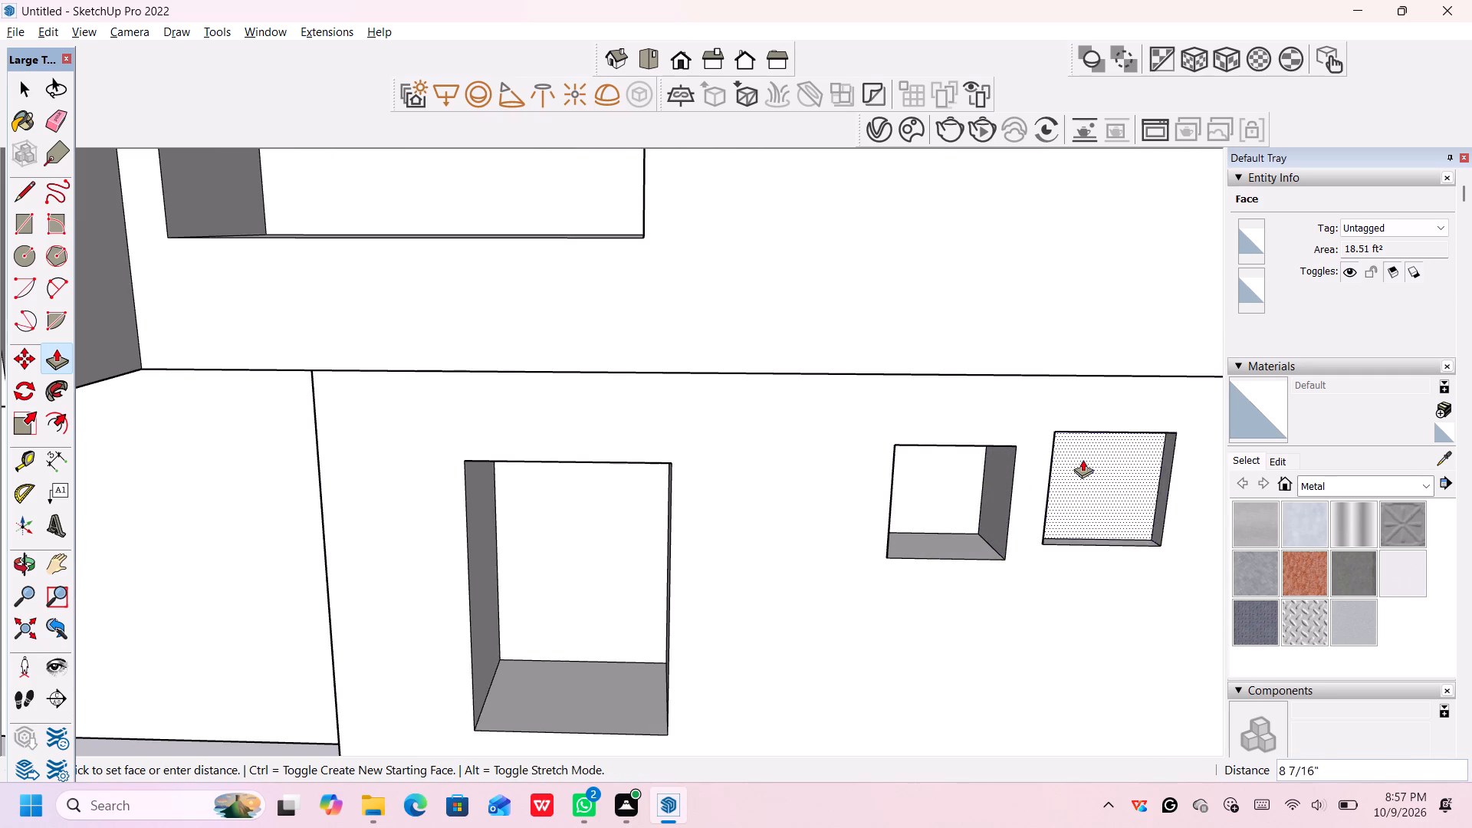
pyautogui.scroll(7, 1082, 466)
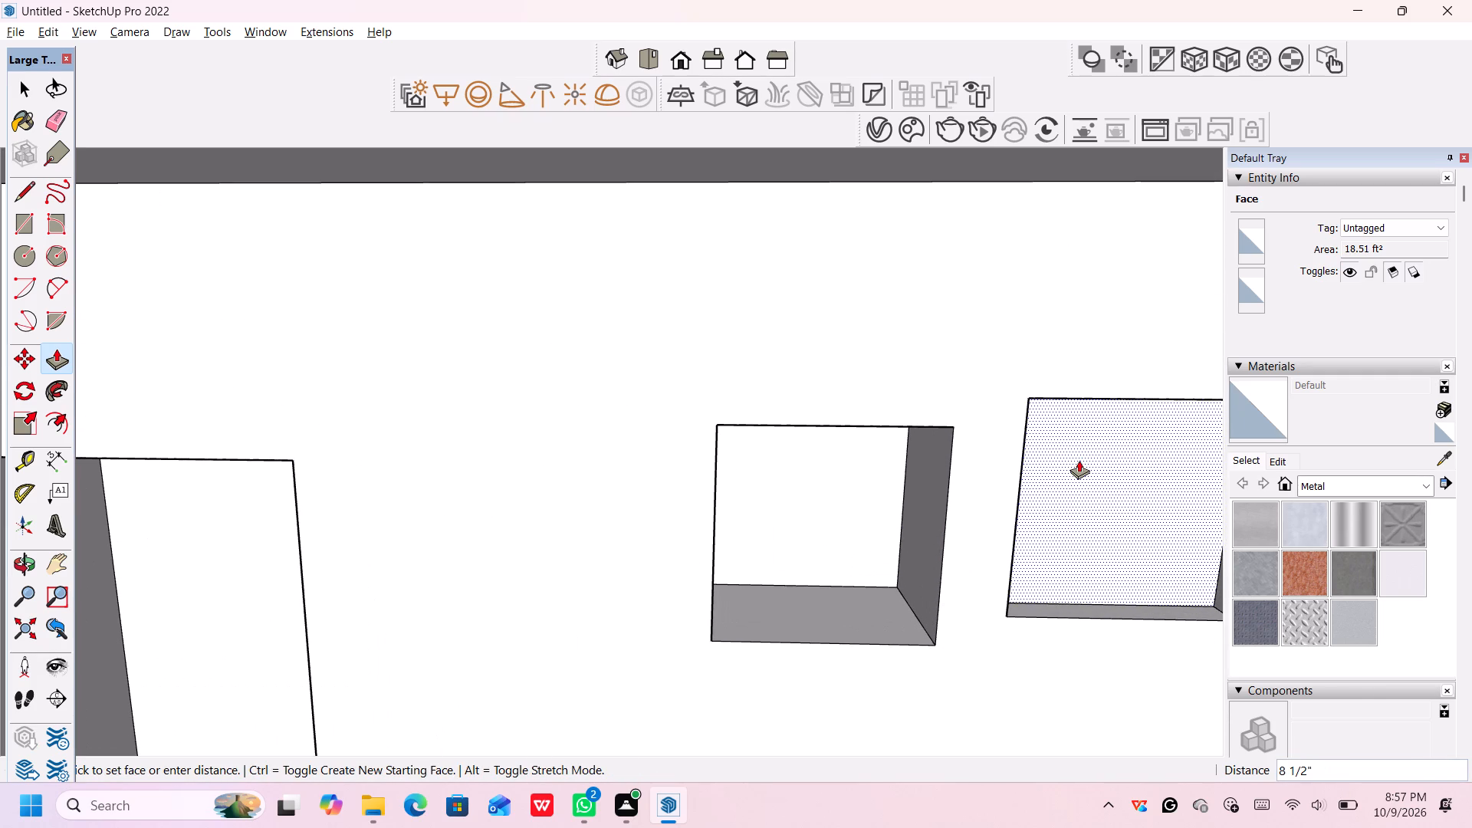
pyautogui.click(1079, 461)
pyautogui.scroll(-6, 1091, 515)
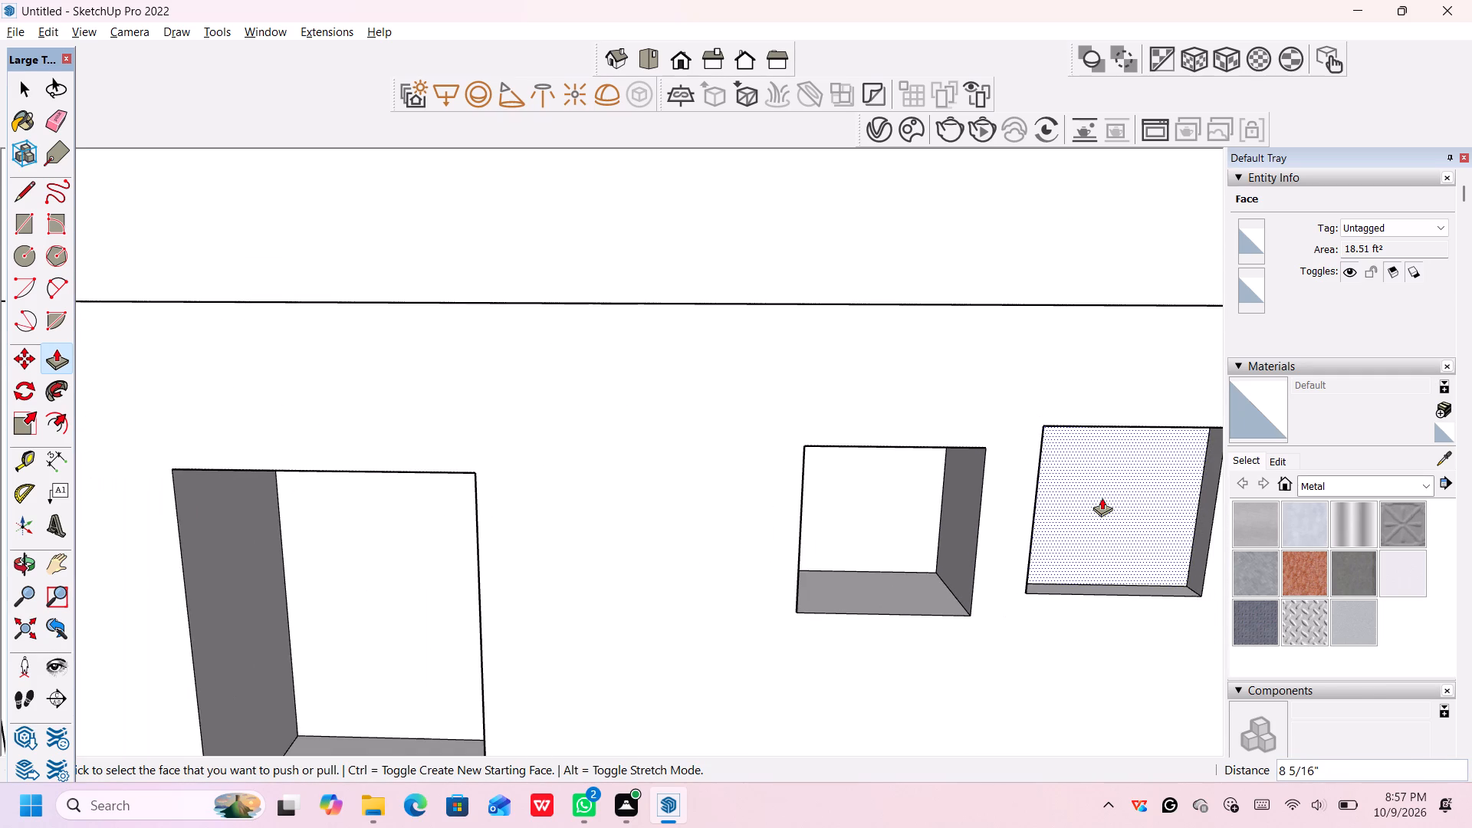
pyautogui.scroll(-5, 1100, 498)
pyautogui.click(1100, 498)
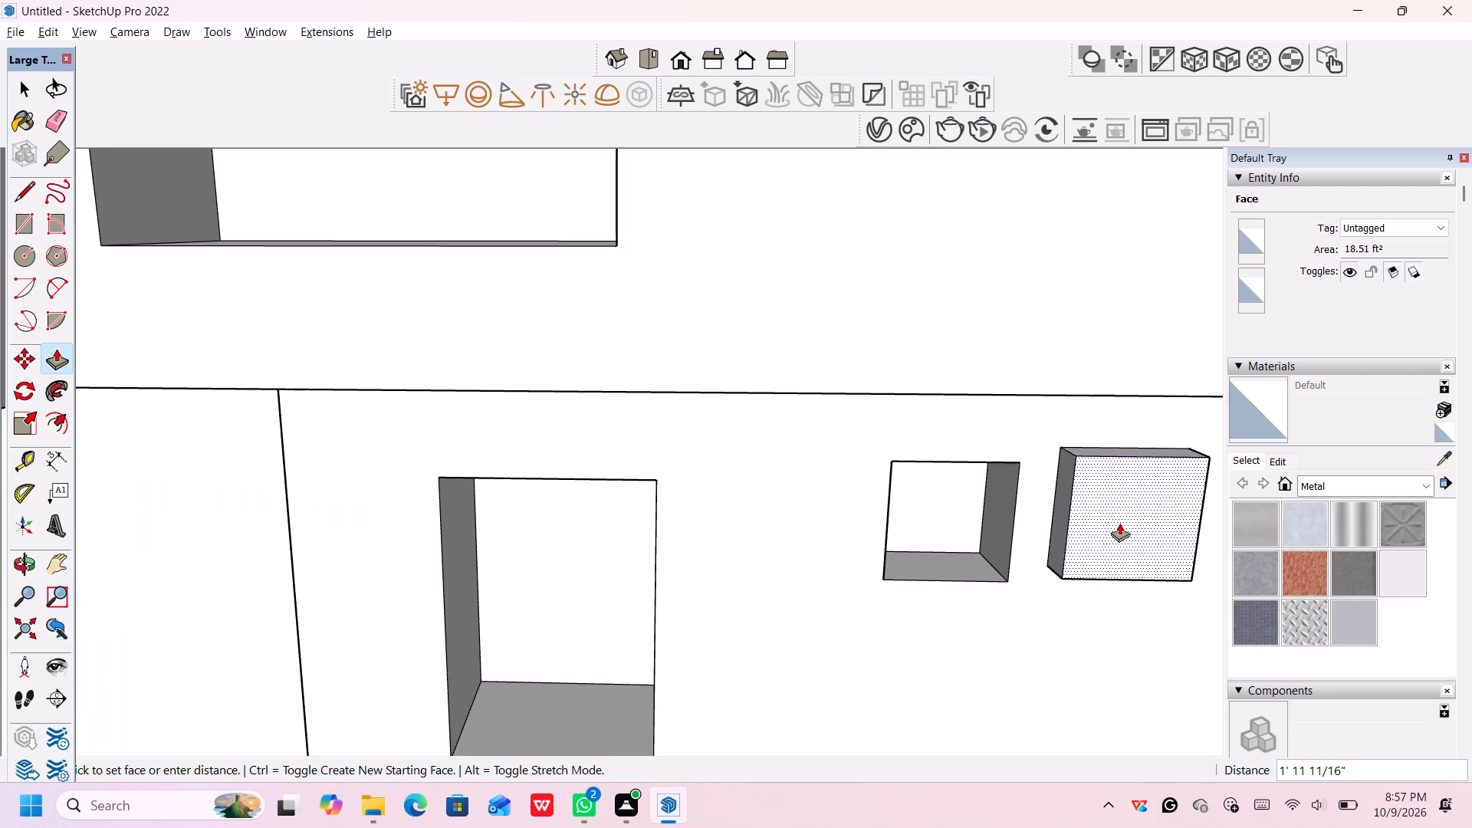
pyautogui.click(1083, 474)
# Push the window in the rear block's side wall inward about 5' 11 7/16".
pyautogui.scroll(-12, 639, 609)
pyautogui.click(331, 406)
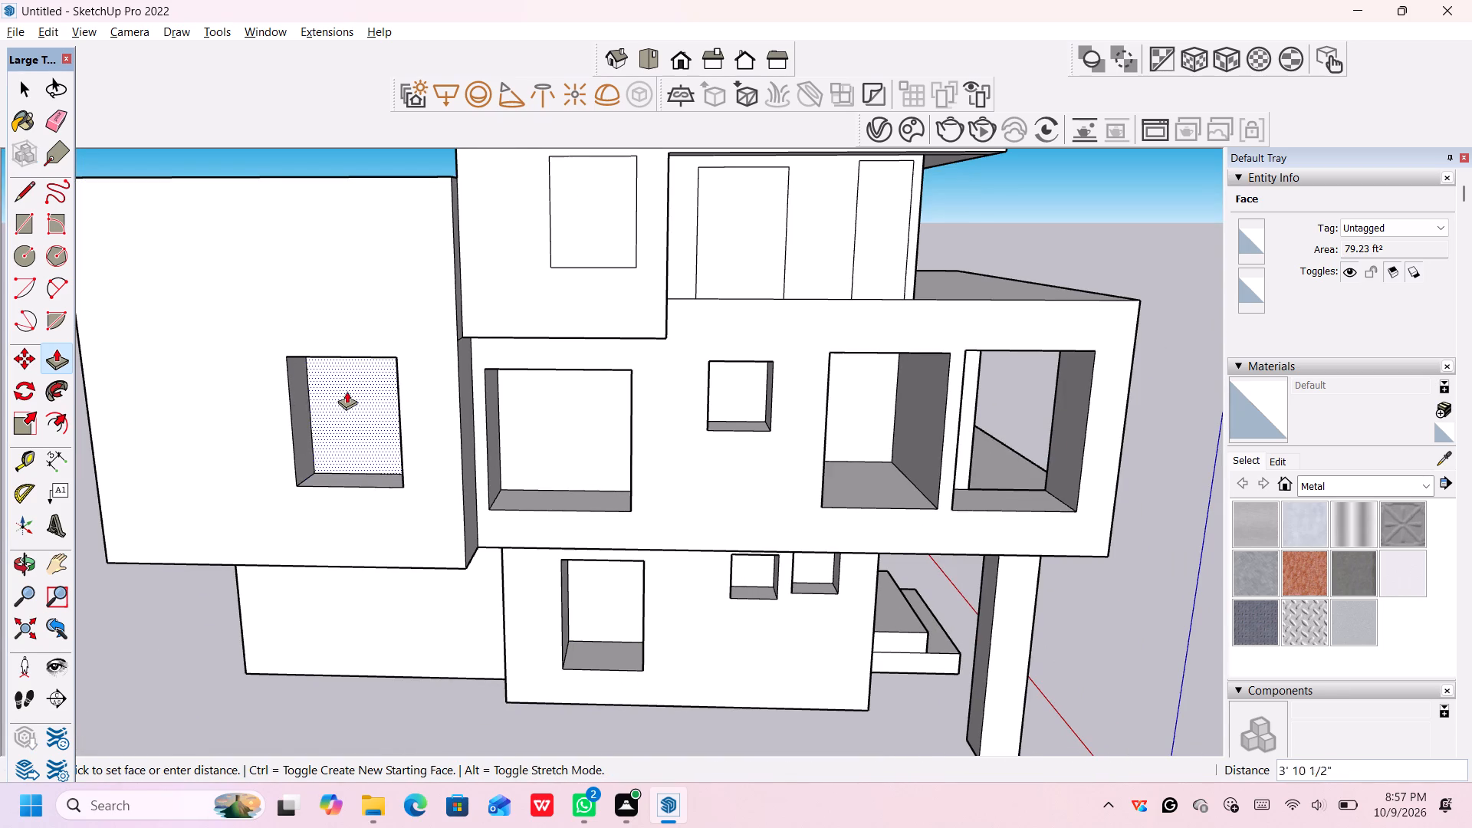
pyautogui.click(352, 386)
# Push the top-floor side window above the large middle-floor window inward about 14' 4 11/16".
pyautogui.scroll(-1, 525, 322)
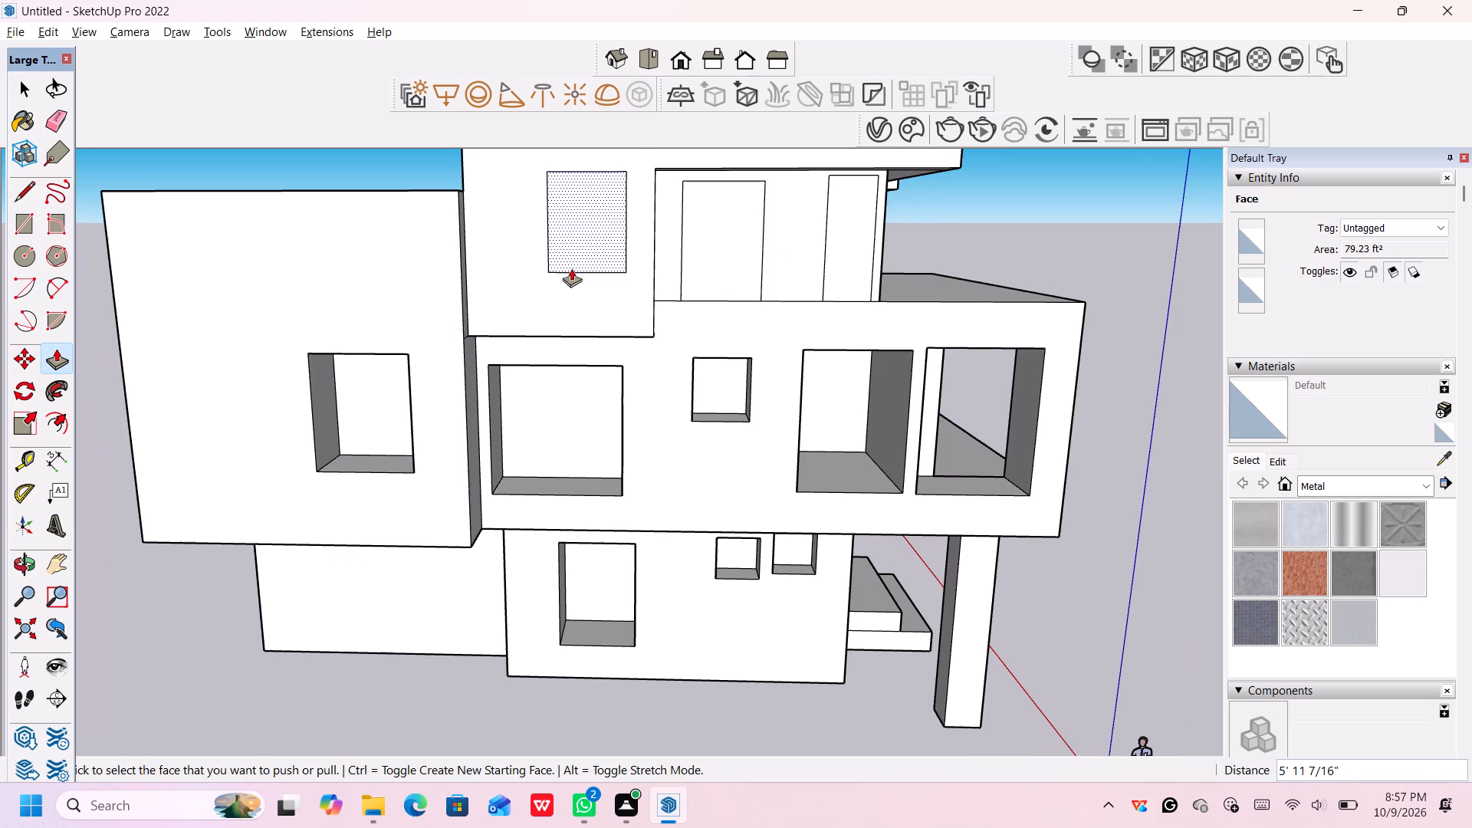
pyautogui.click(594, 238)
pyautogui.click(607, 215)
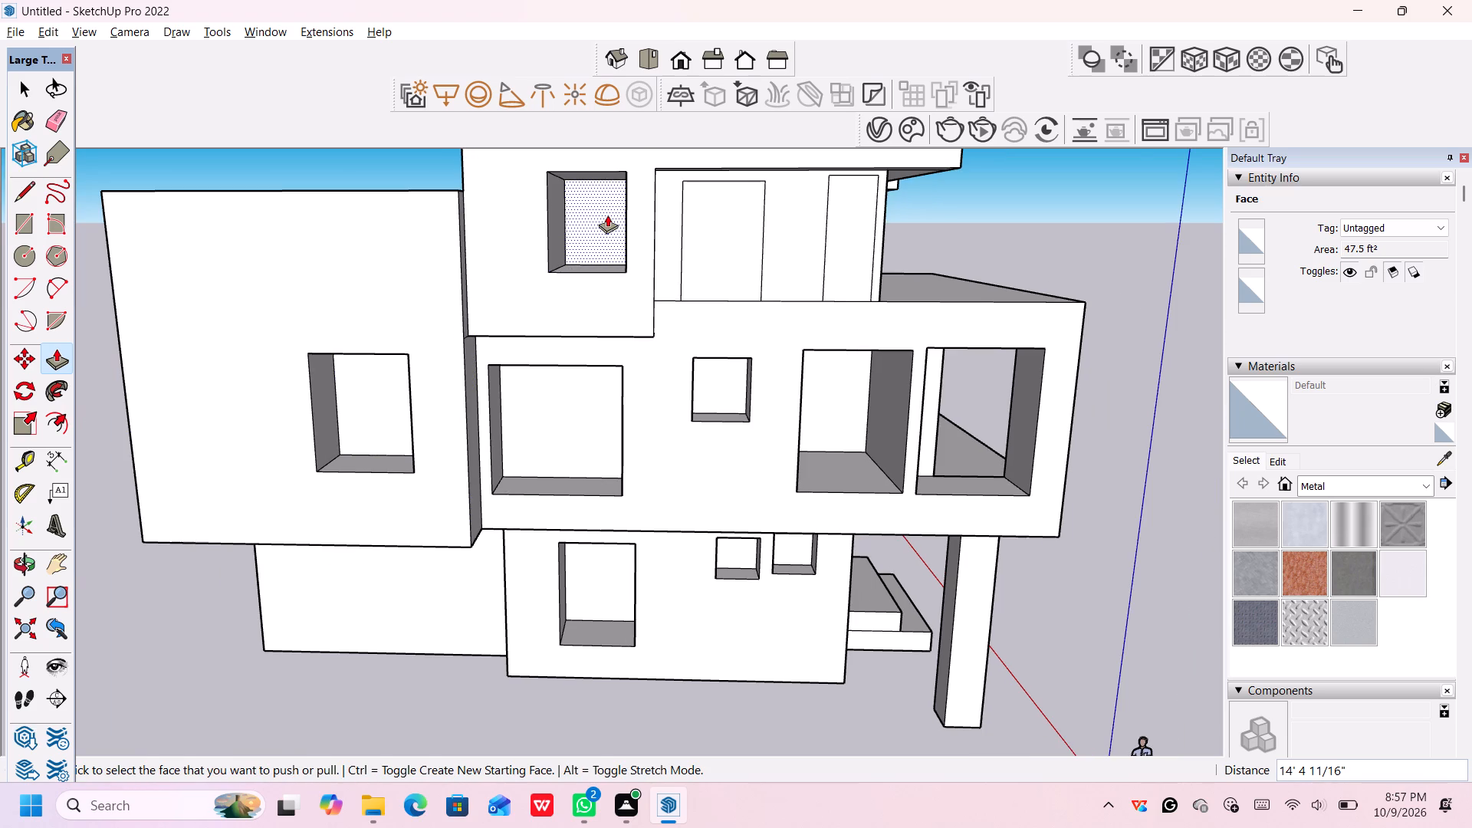
# Push the wider opening in the set-back top-floor side wall inward about 9' 2 5/16".
pyautogui.click(717, 243)
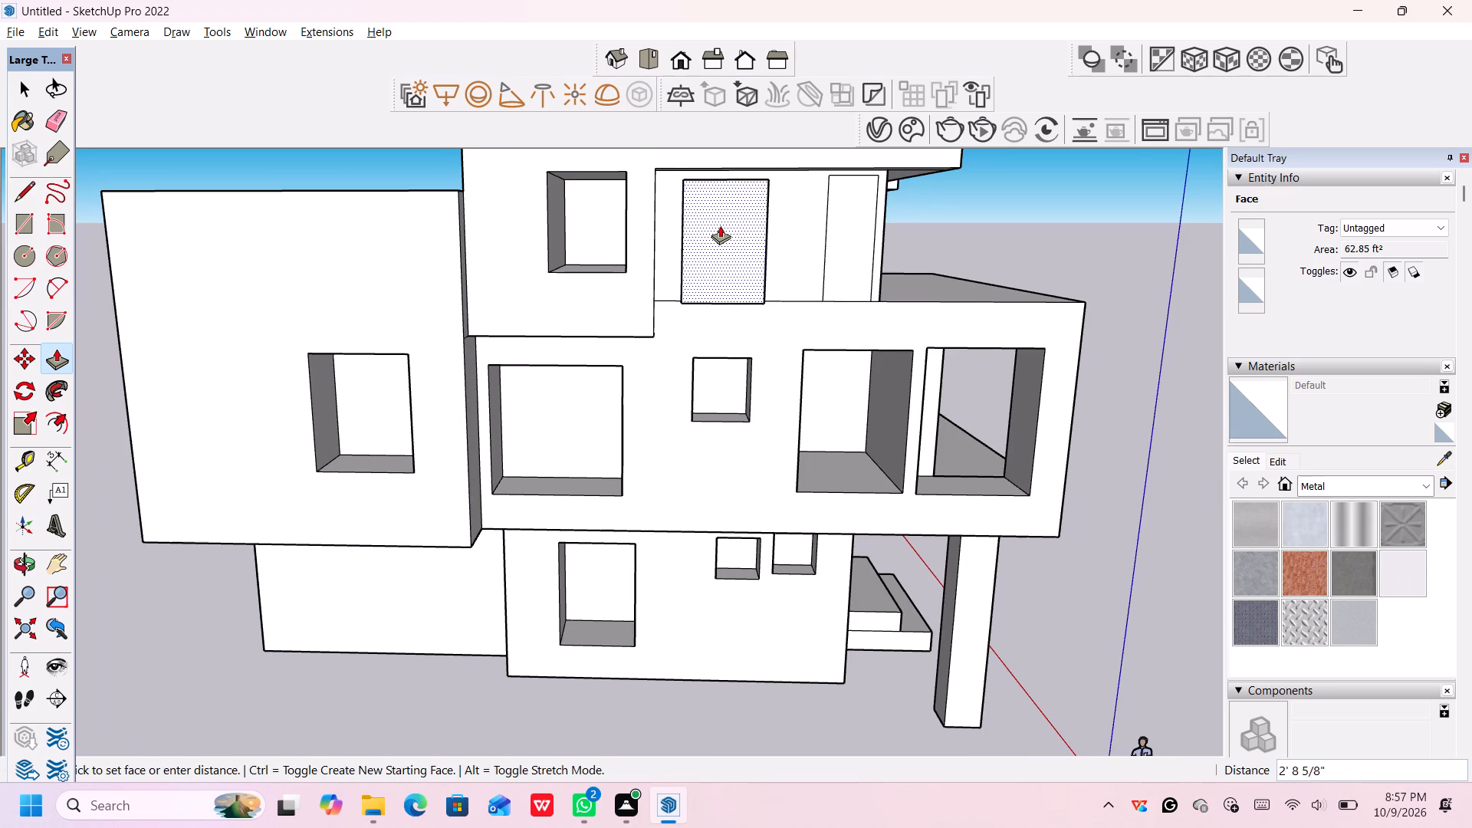
pyautogui.scroll(1, 720, 228)
pyautogui.scroll(-4, 720, 228)
pyautogui.moveTo(720, 232); pyautogui.dragTo(601, 356, button='middle')
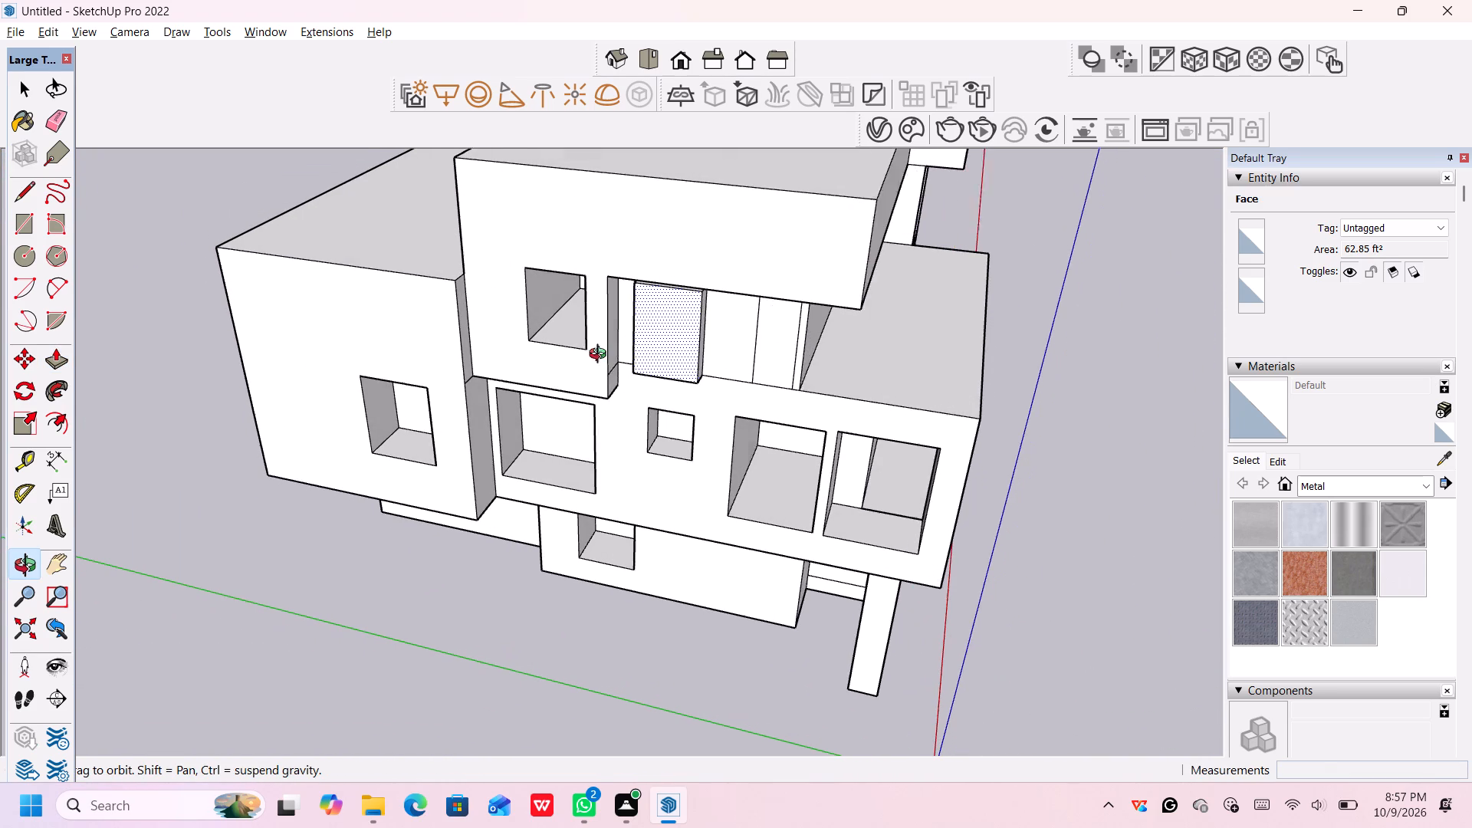
pyautogui.moveTo(601, 356); pyautogui.dragTo(600, 354, button='middle')
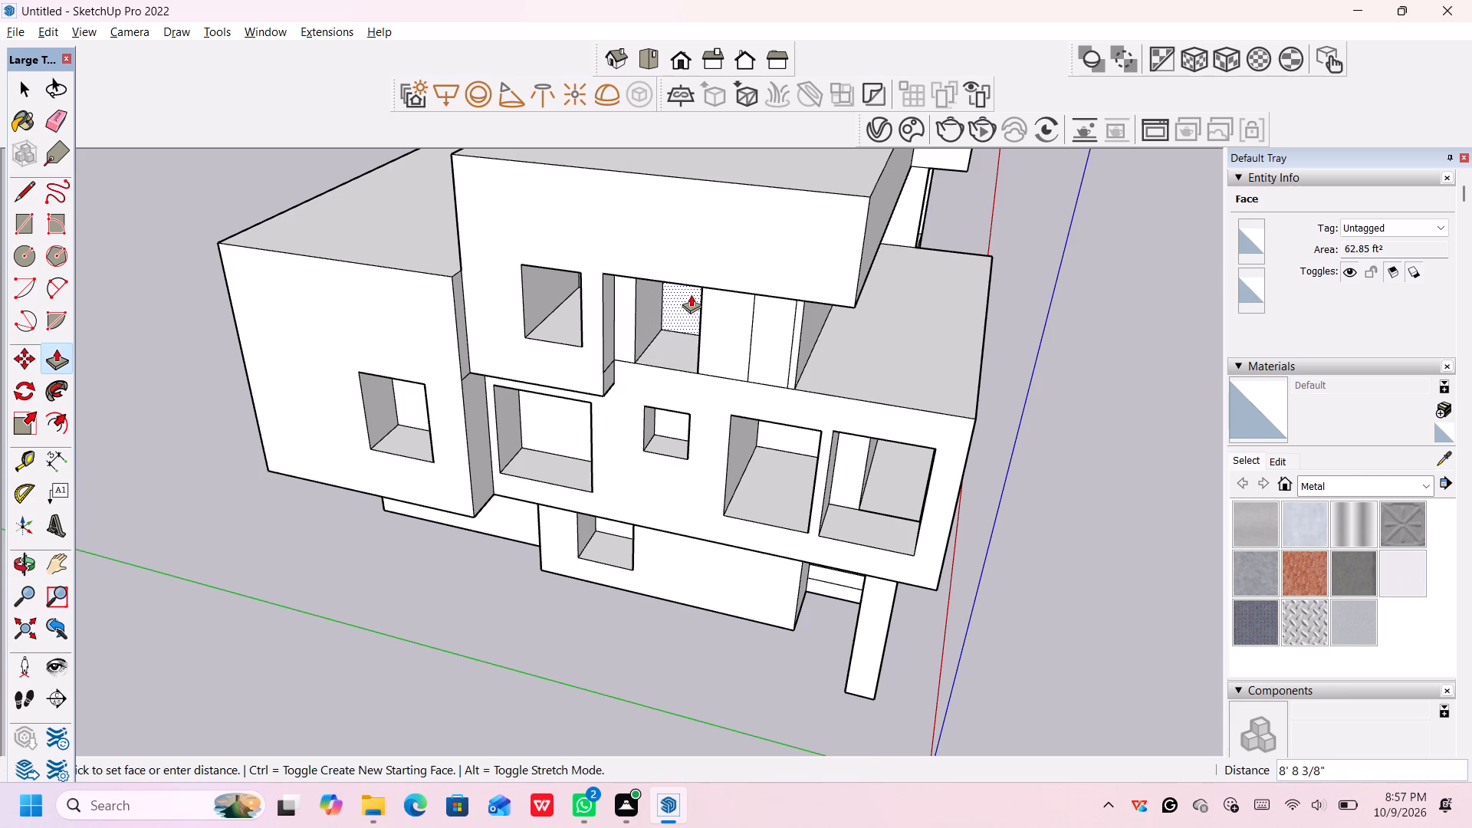
pyautogui.click(692, 293)
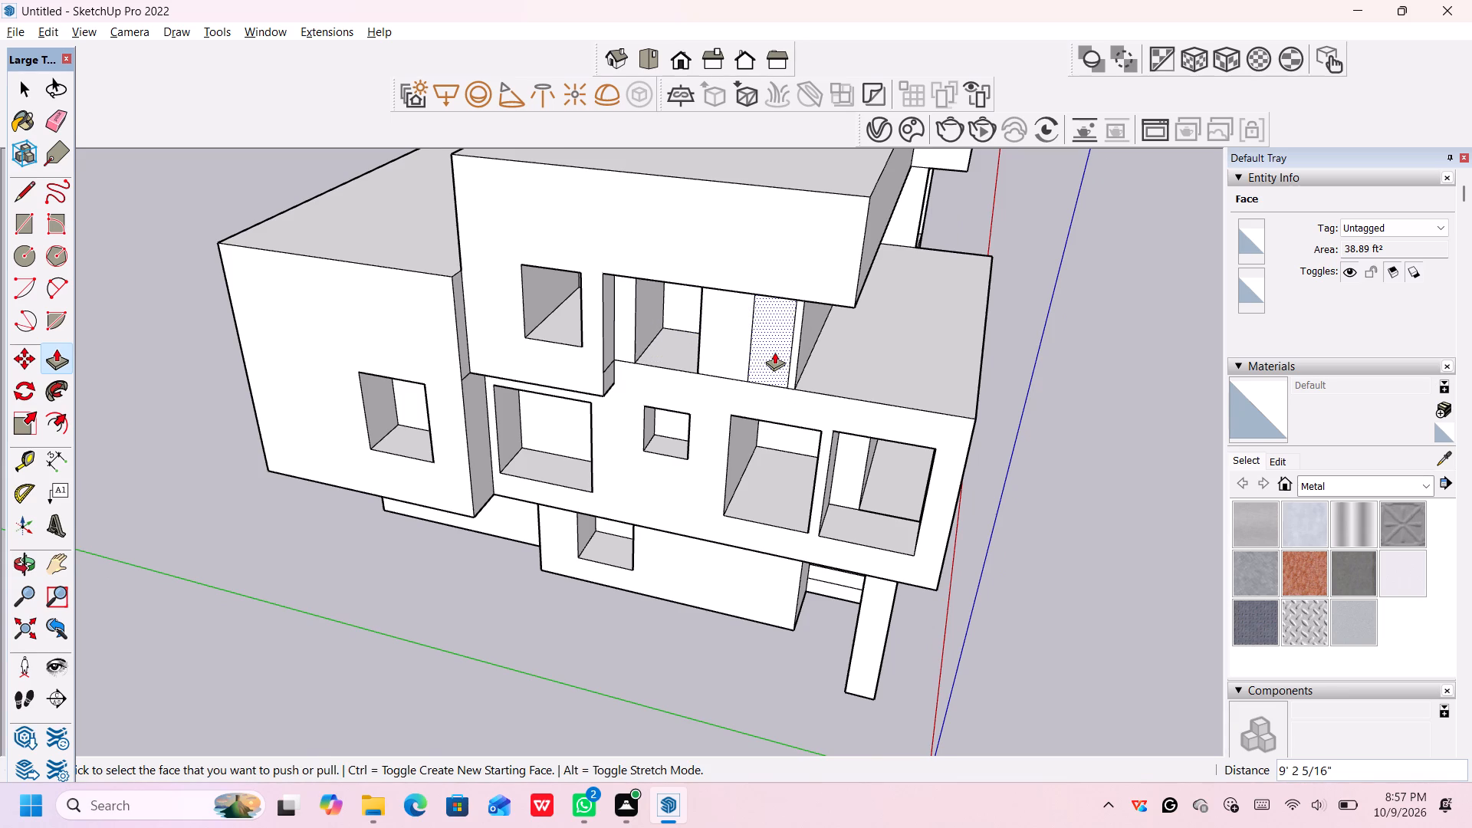
# Push the narrow opening nearest the front corner of the set-back top-floor side wall inward about 10' 7 7/8".
pyautogui.scroll(-1, 774, 352)
pyautogui.moveTo(774, 353); pyautogui.dragTo(639, 209, button='middle')
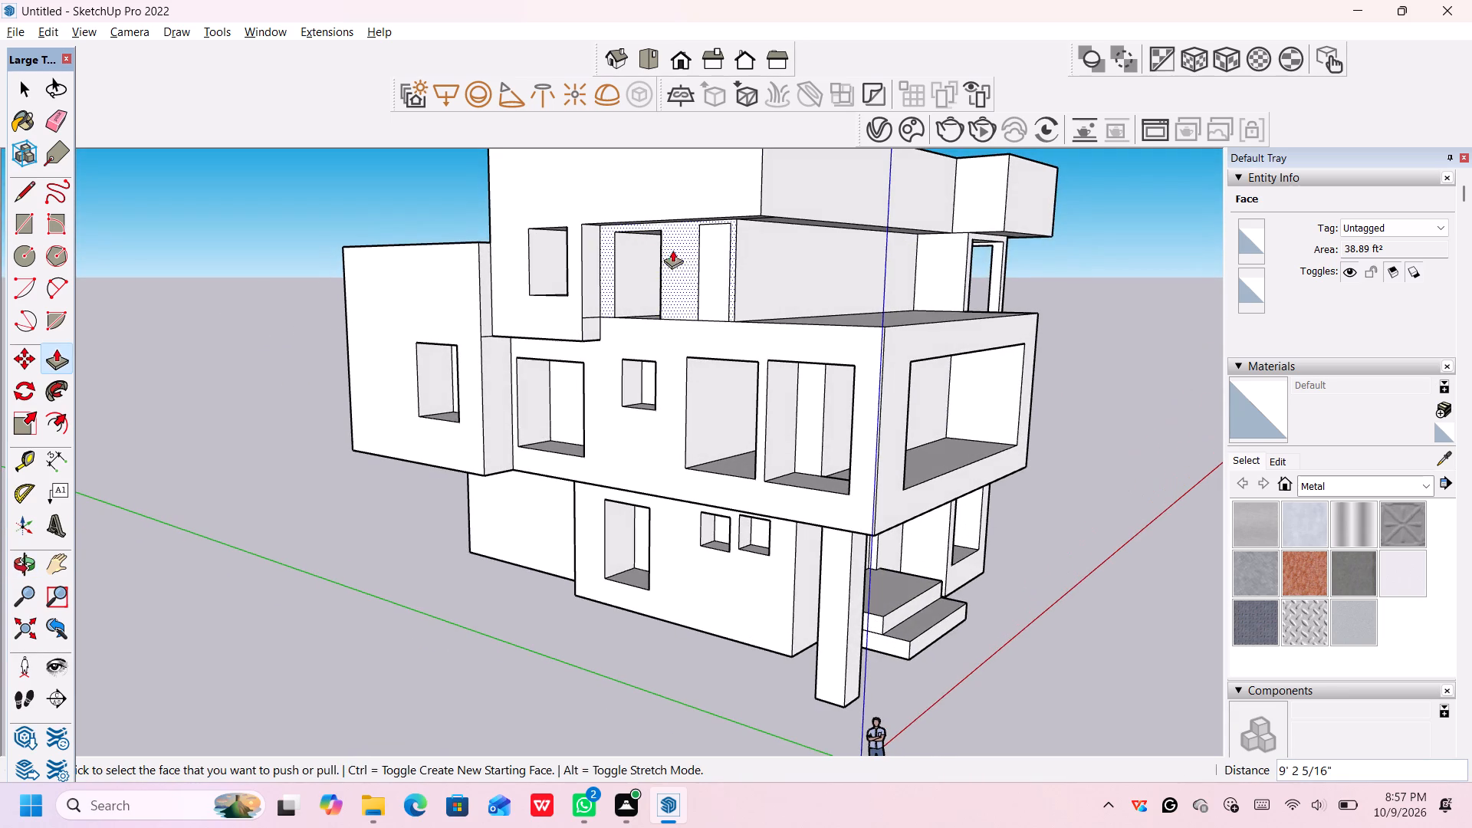
pyautogui.scroll(4, 713, 277)
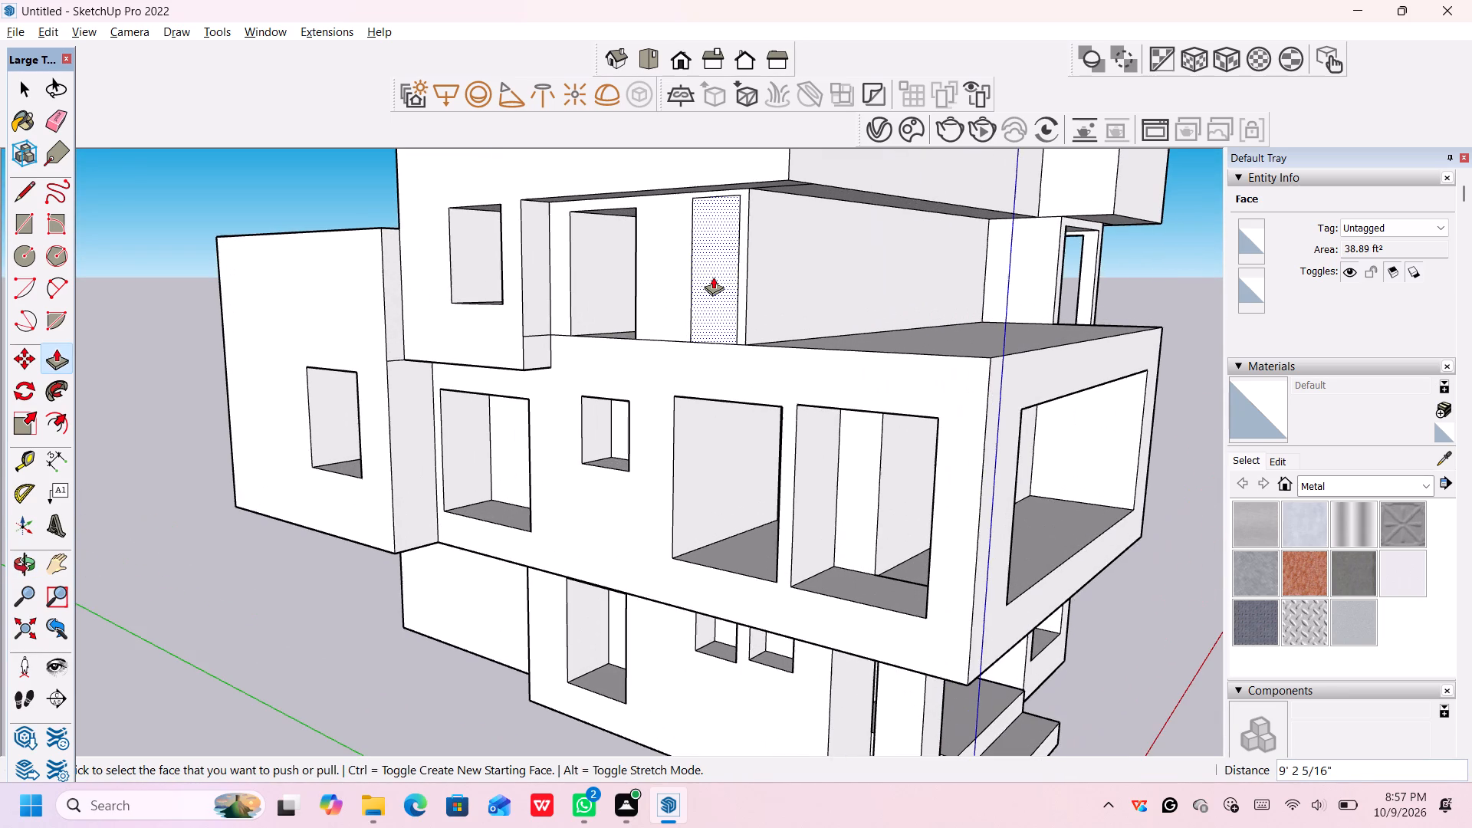
pyautogui.click(713, 277)
pyautogui.scroll(4, 697, 264)
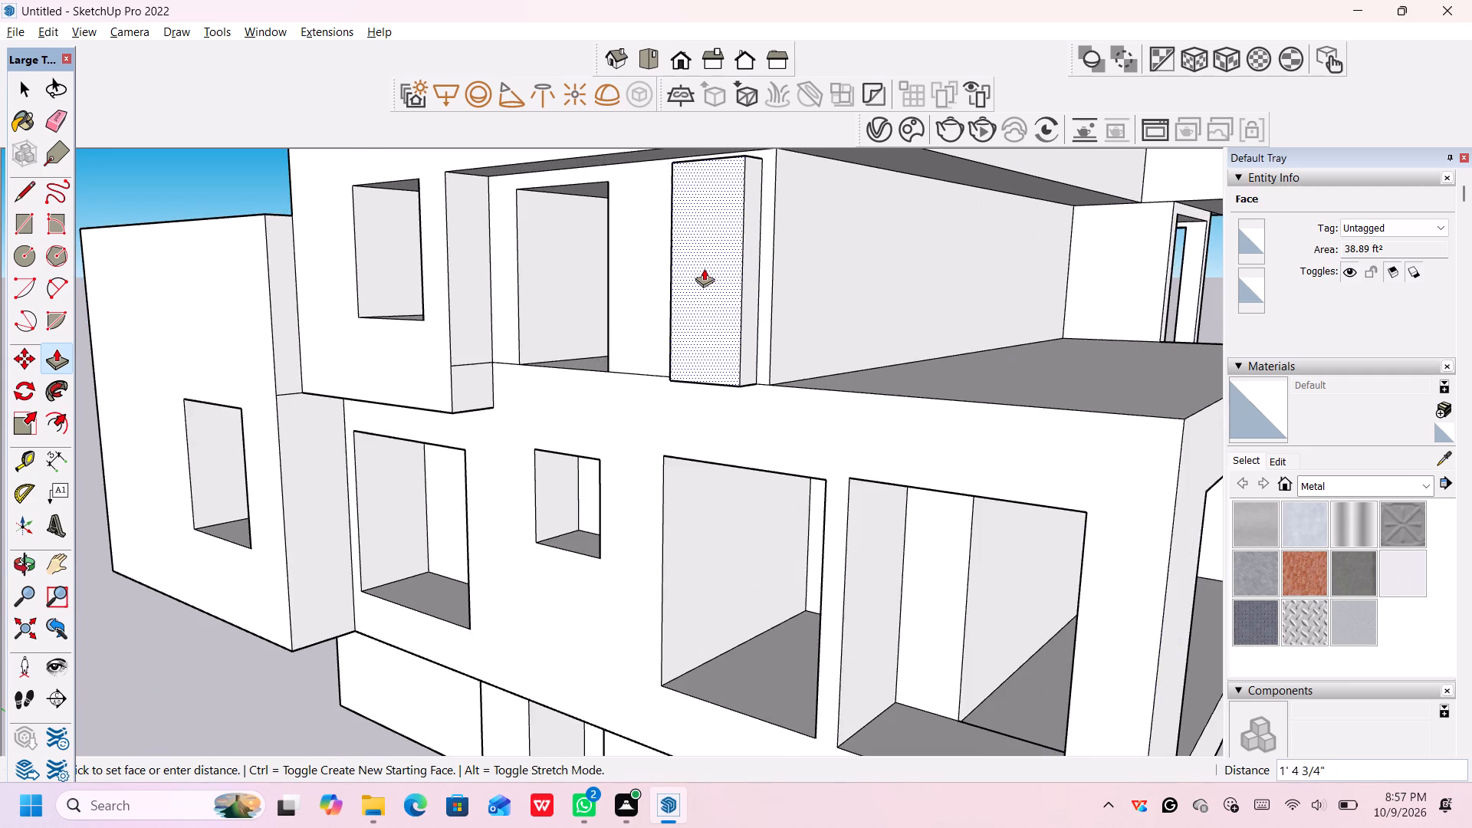
pyautogui.moveTo(705, 269); pyautogui.dragTo(824, 301, button='middle')
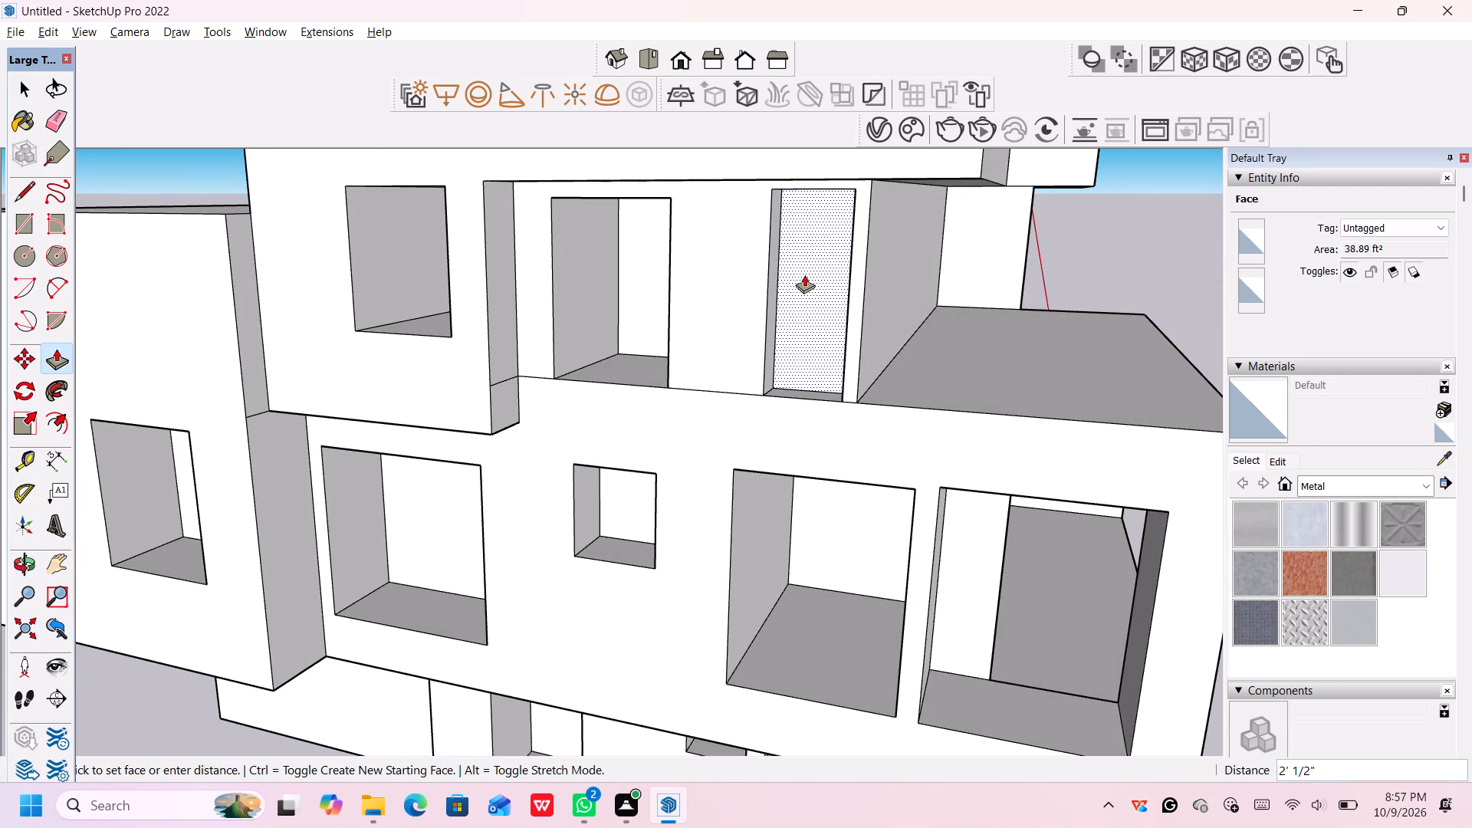
pyautogui.scroll(5, 804, 274)
pyautogui.click(851, 247)
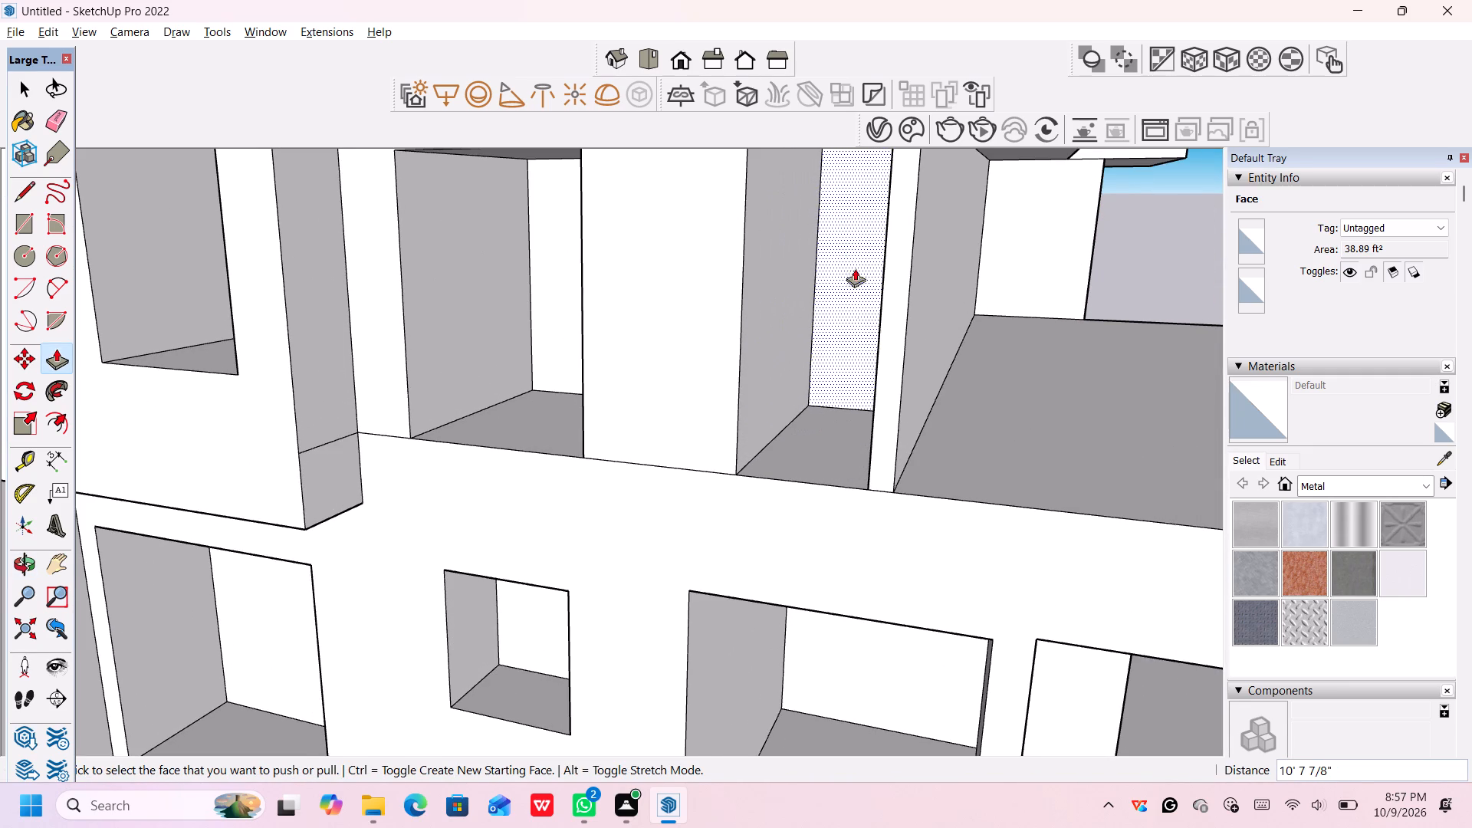
# Examine the overall massing and the recessed openings from the side and the front corner.
pyautogui.scroll(-18, 984, 448)
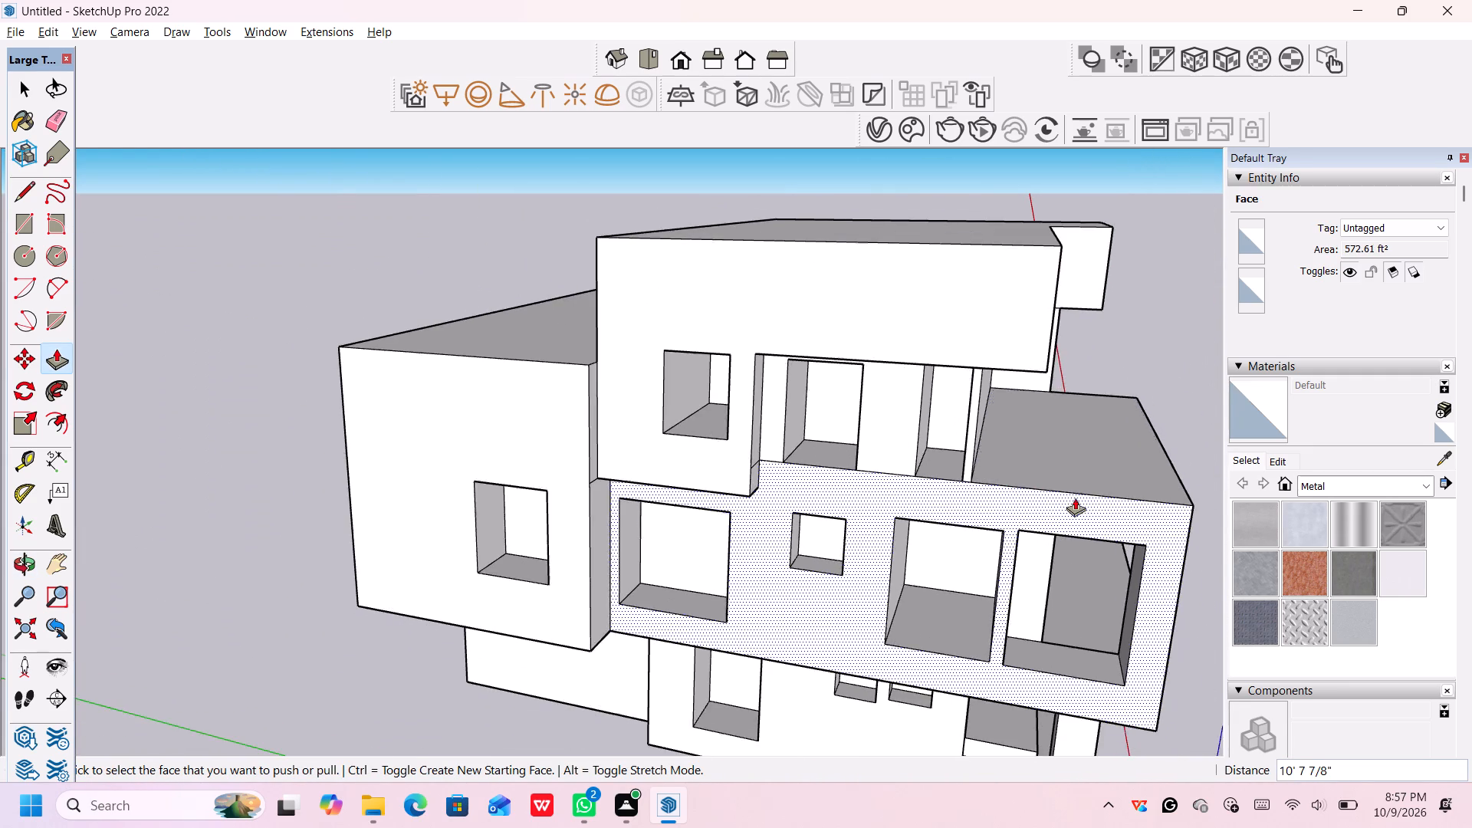
pyautogui.scroll(-6, 1075, 498)
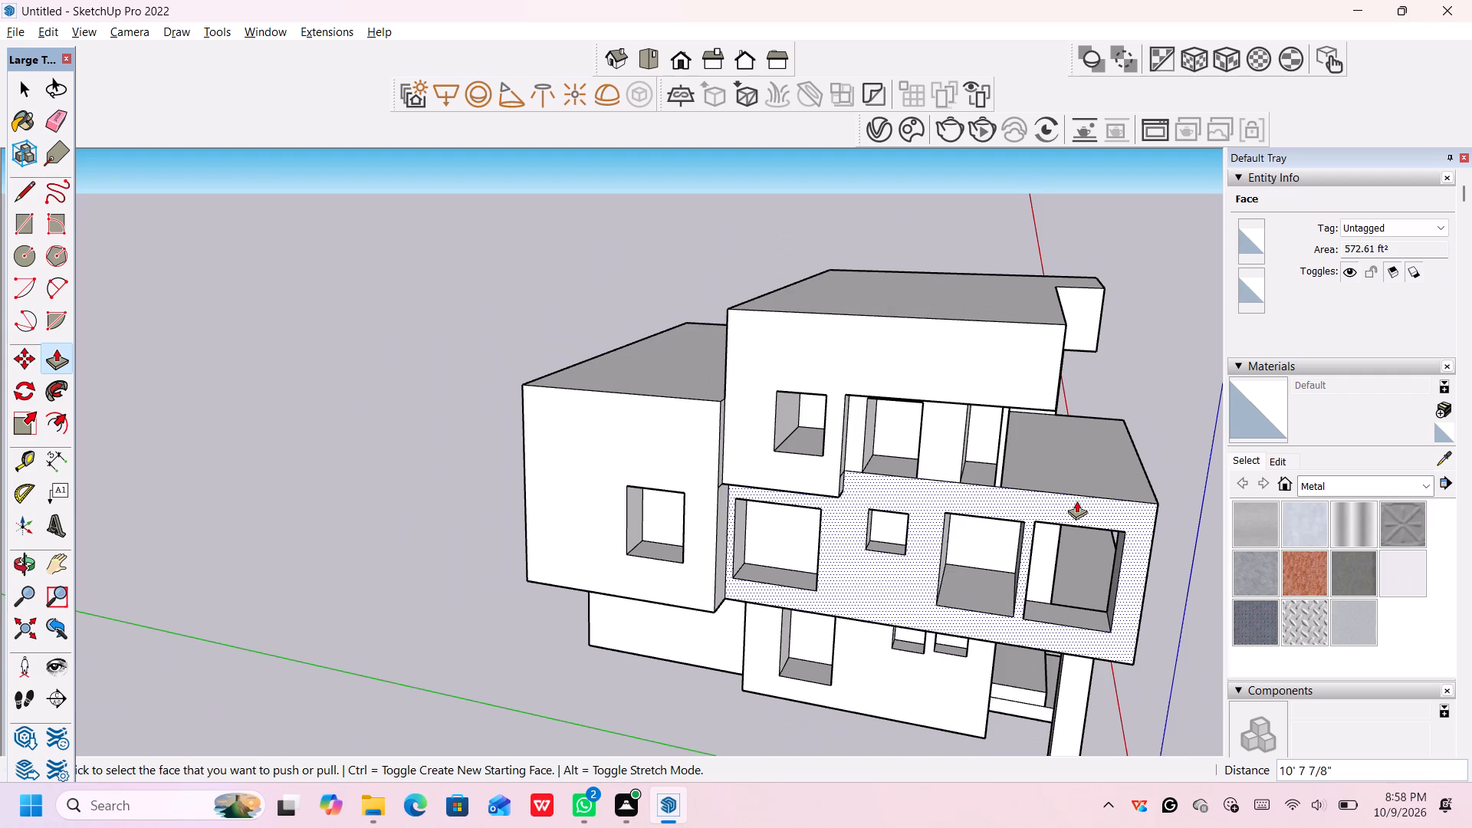
pyautogui.scroll(-1, 895, 297)
pyautogui.scroll(-1, 994, 307)
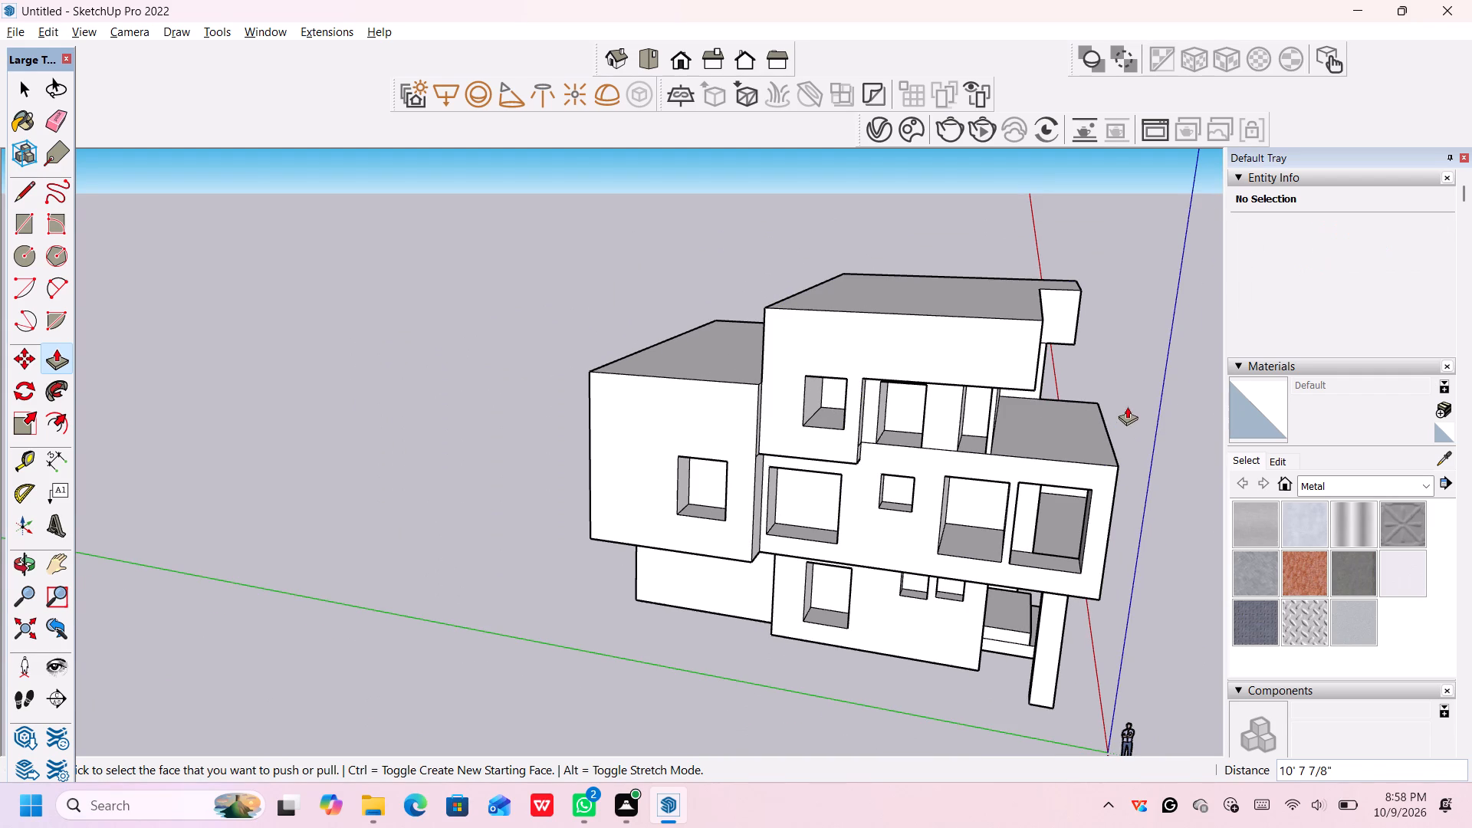
pyautogui.moveTo(1127, 407); pyautogui.dragTo(875, 333, button='middle')
pyautogui.scroll(1, 886, 386)
pyautogui.scroll(-5, 889, 393)
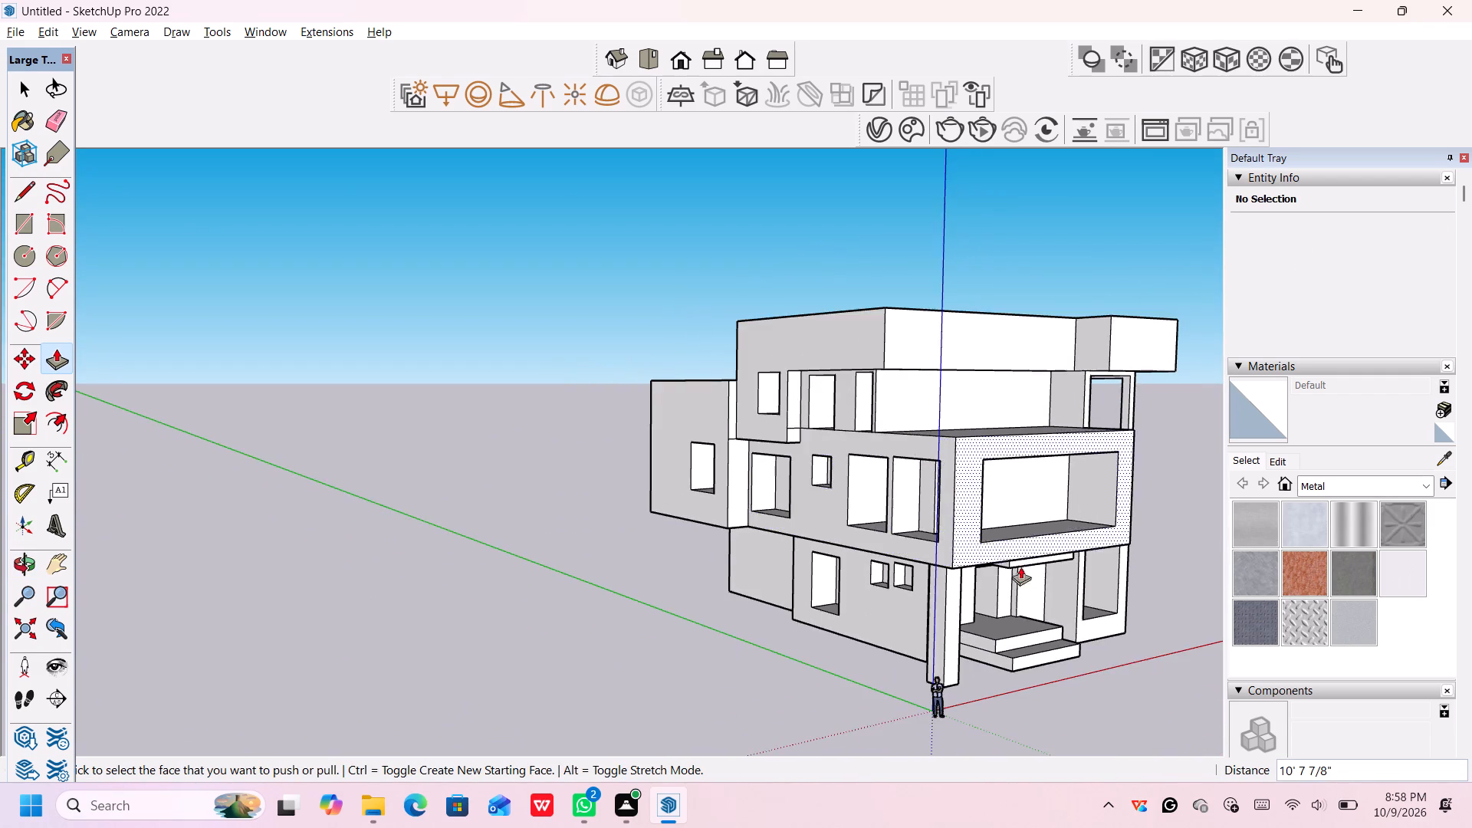
pyautogui.scroll(-4, 1136, 588)
pyautogui.moveTo(1118, 663); pyautogui.dragTo(1098, 654, button='middle')
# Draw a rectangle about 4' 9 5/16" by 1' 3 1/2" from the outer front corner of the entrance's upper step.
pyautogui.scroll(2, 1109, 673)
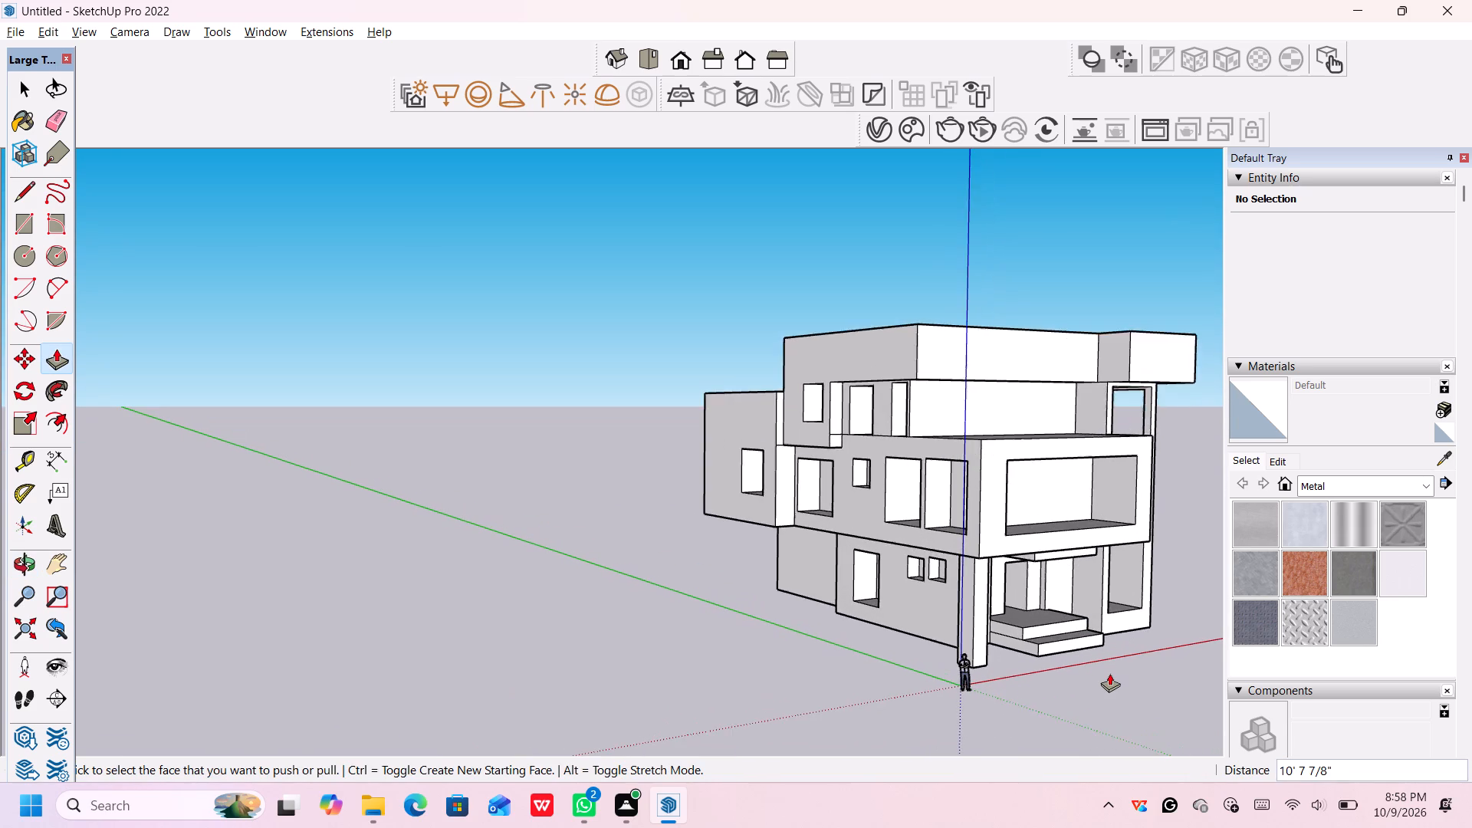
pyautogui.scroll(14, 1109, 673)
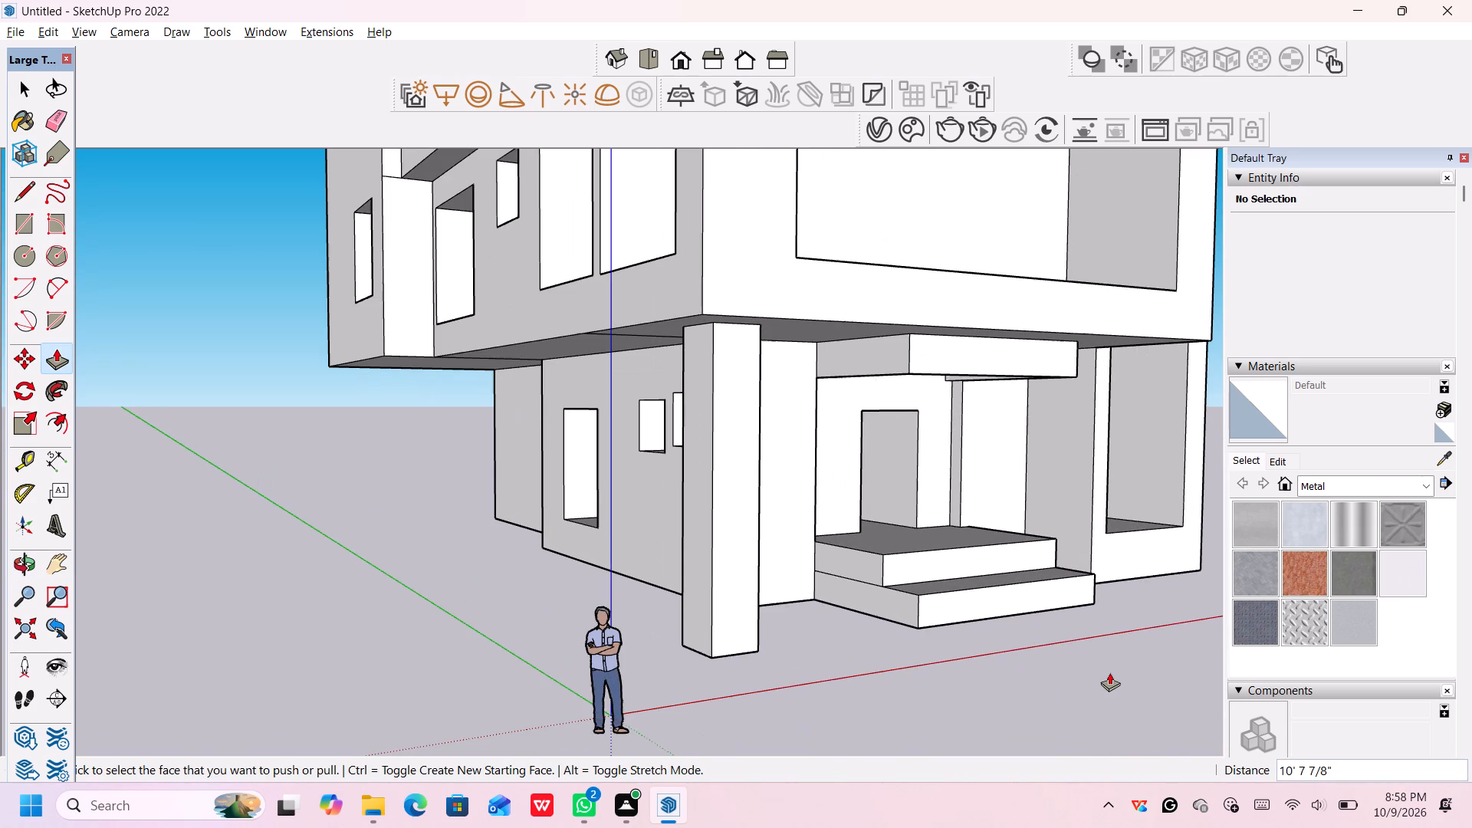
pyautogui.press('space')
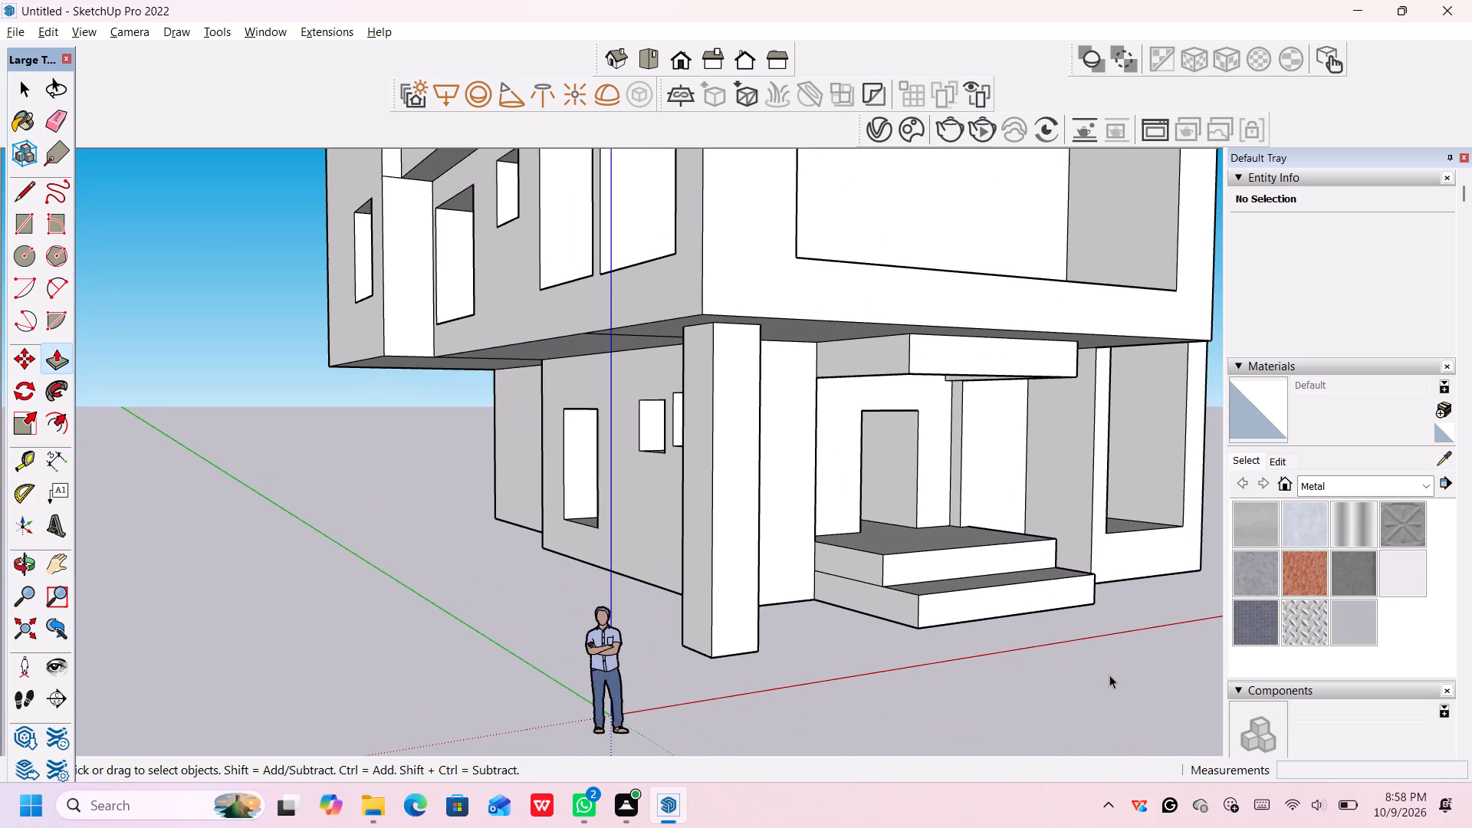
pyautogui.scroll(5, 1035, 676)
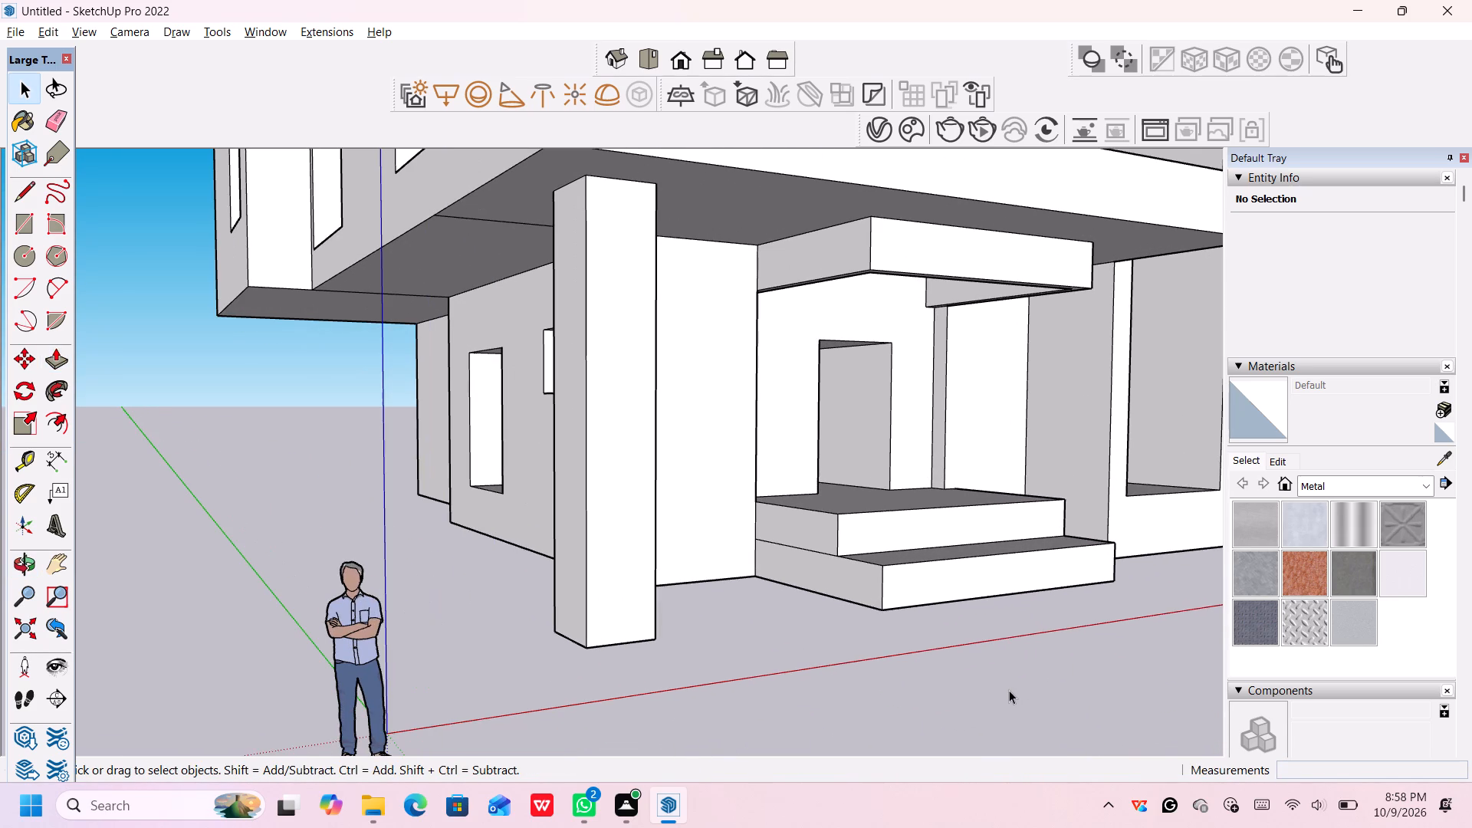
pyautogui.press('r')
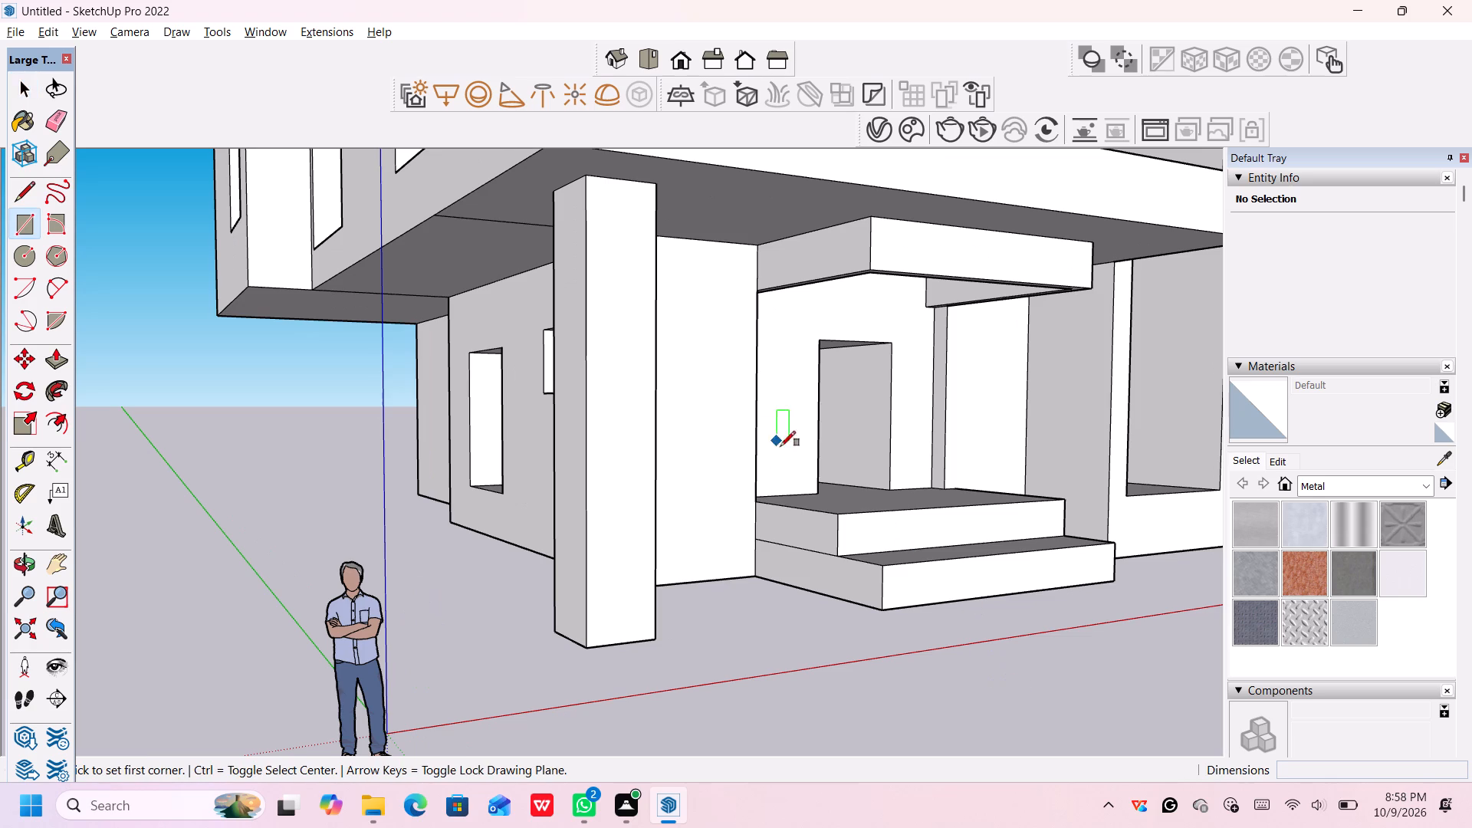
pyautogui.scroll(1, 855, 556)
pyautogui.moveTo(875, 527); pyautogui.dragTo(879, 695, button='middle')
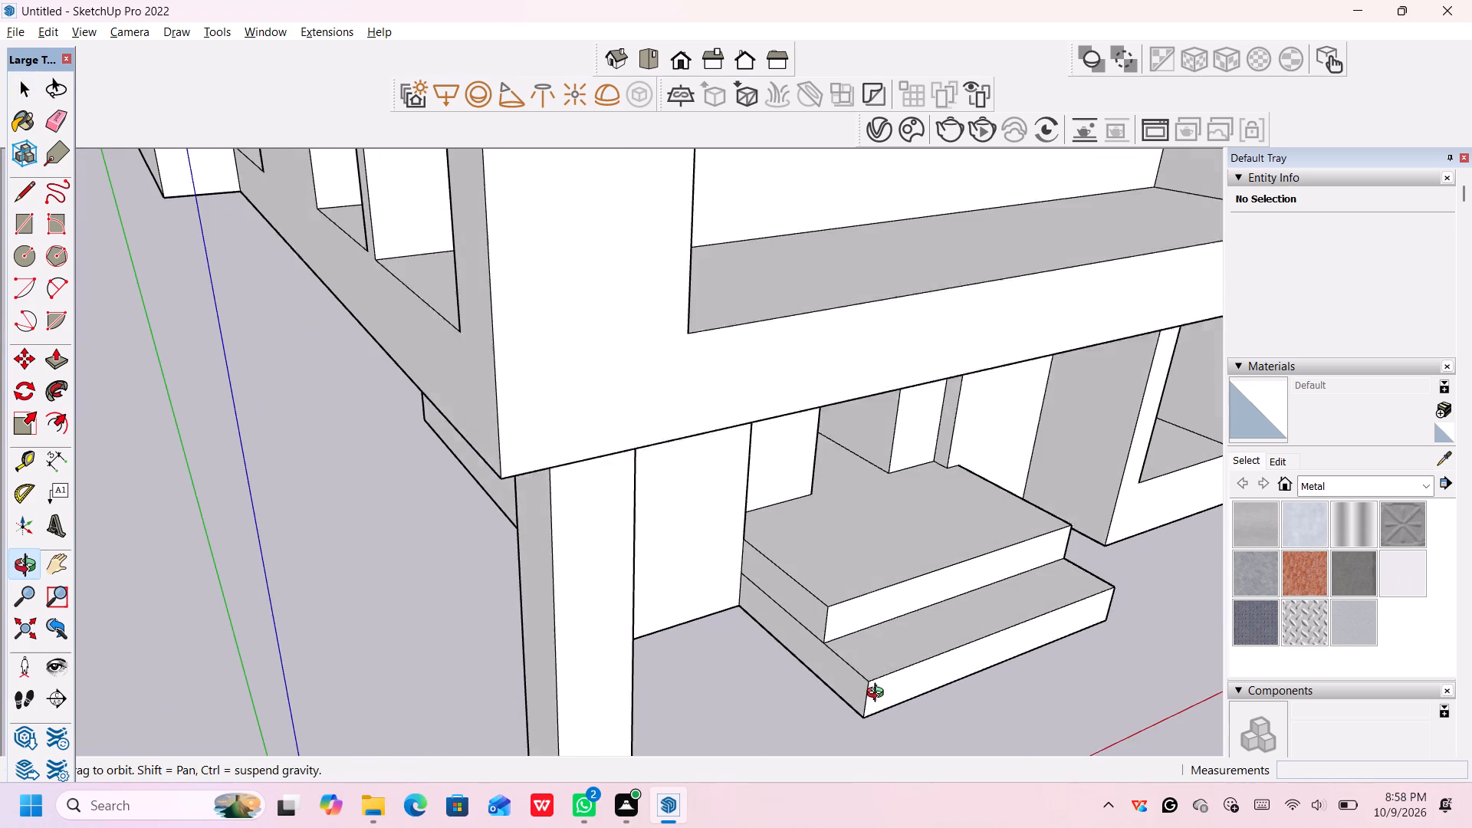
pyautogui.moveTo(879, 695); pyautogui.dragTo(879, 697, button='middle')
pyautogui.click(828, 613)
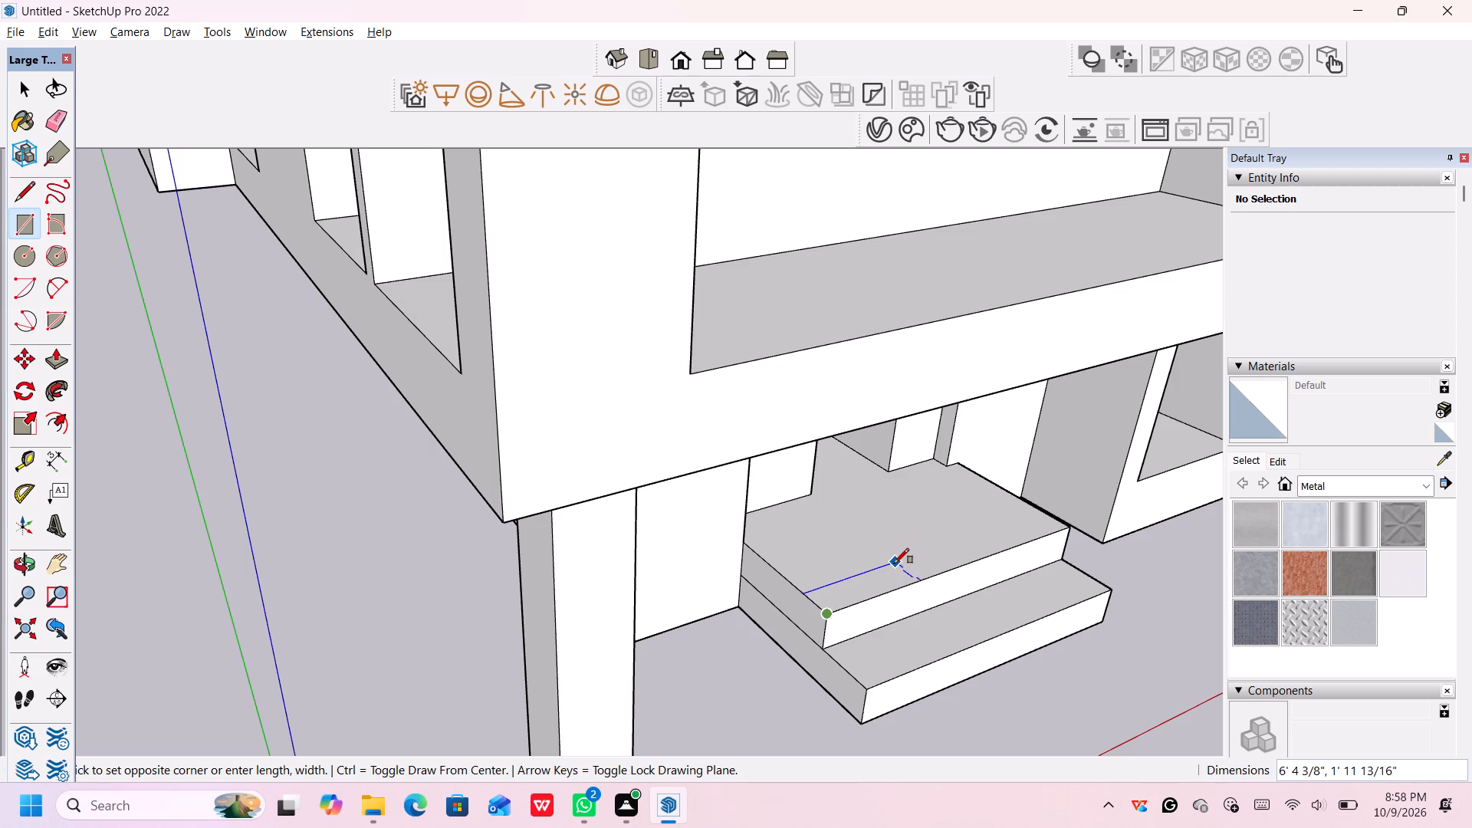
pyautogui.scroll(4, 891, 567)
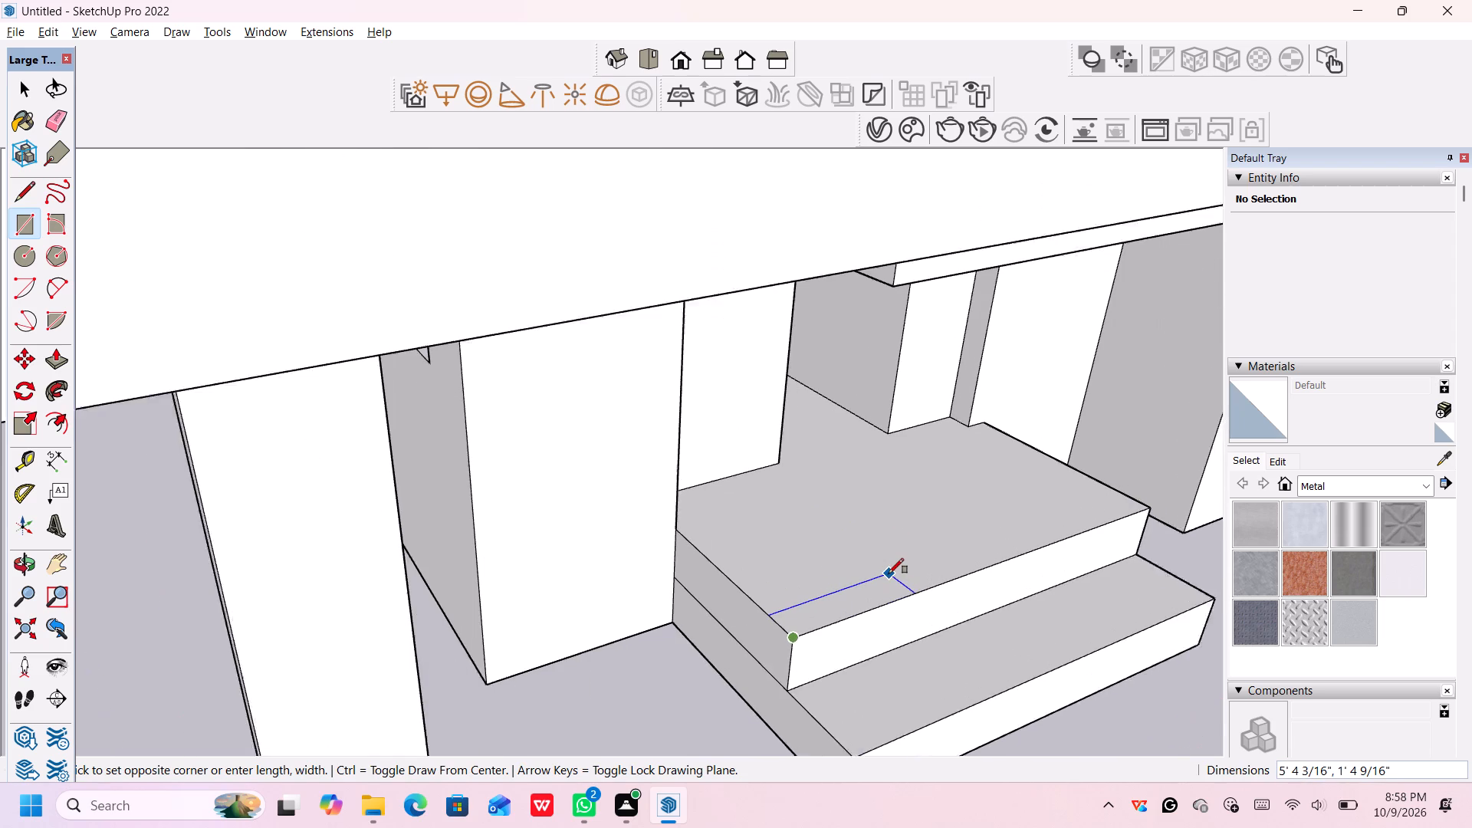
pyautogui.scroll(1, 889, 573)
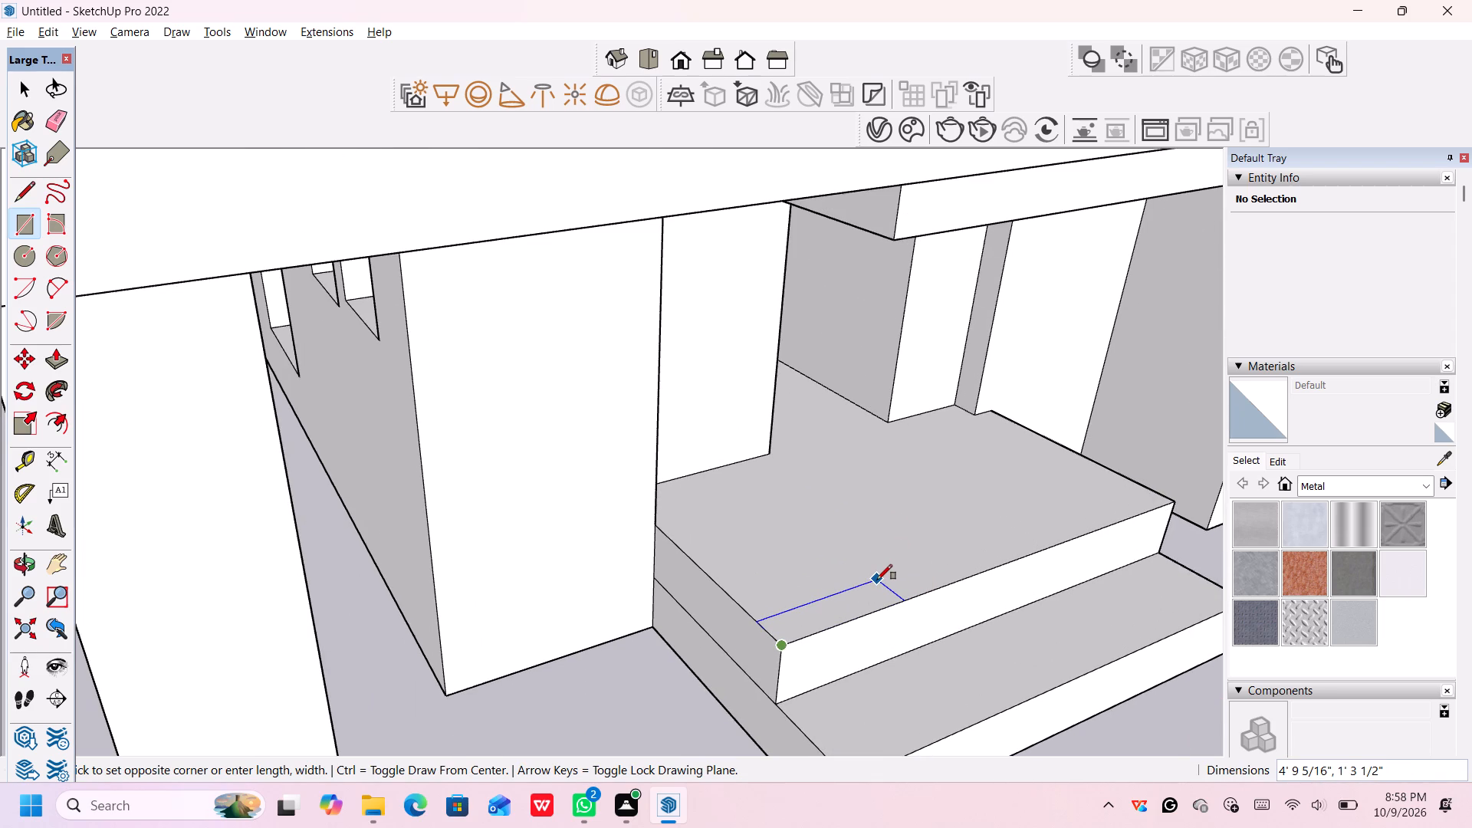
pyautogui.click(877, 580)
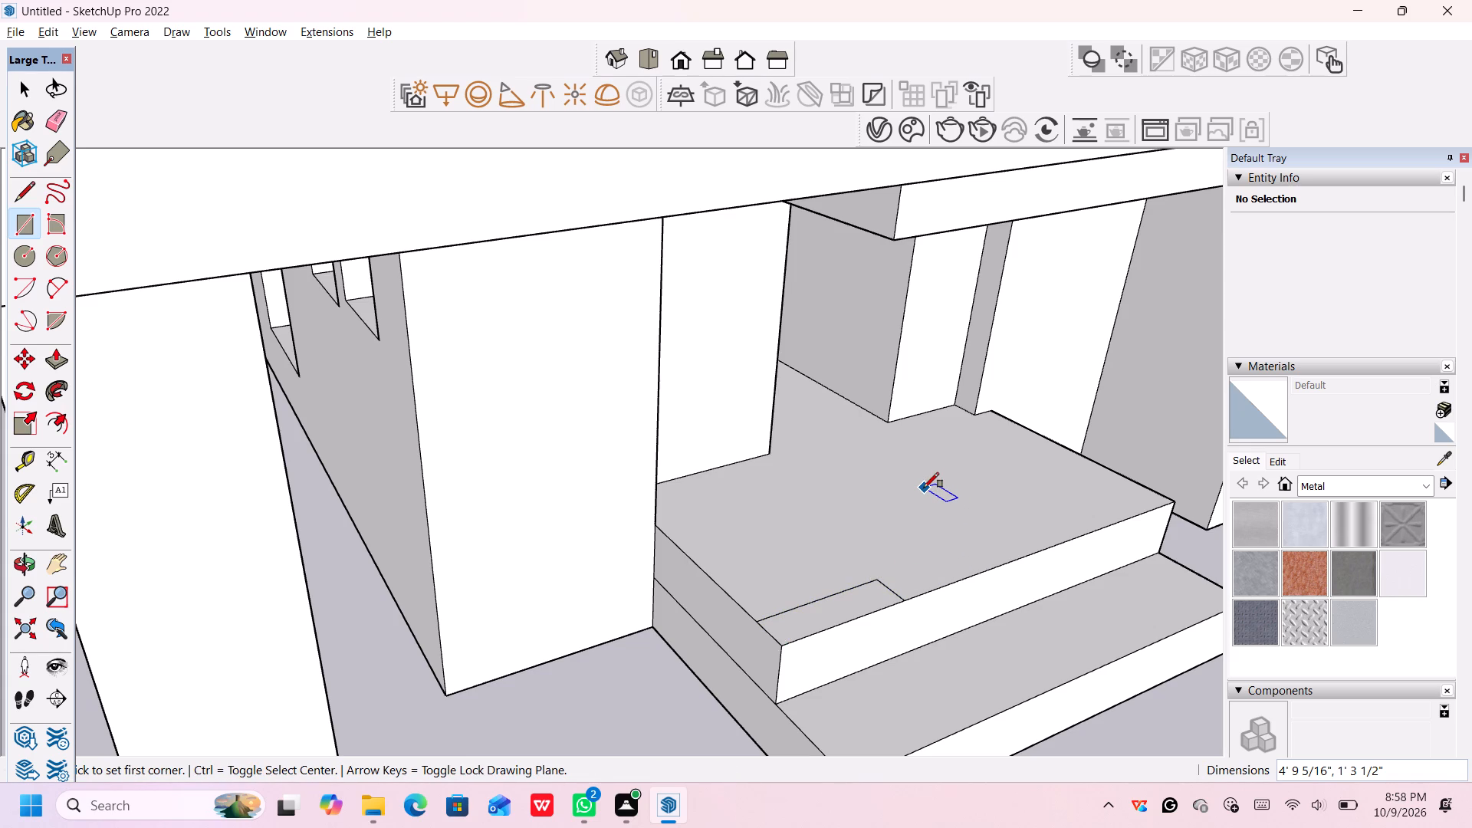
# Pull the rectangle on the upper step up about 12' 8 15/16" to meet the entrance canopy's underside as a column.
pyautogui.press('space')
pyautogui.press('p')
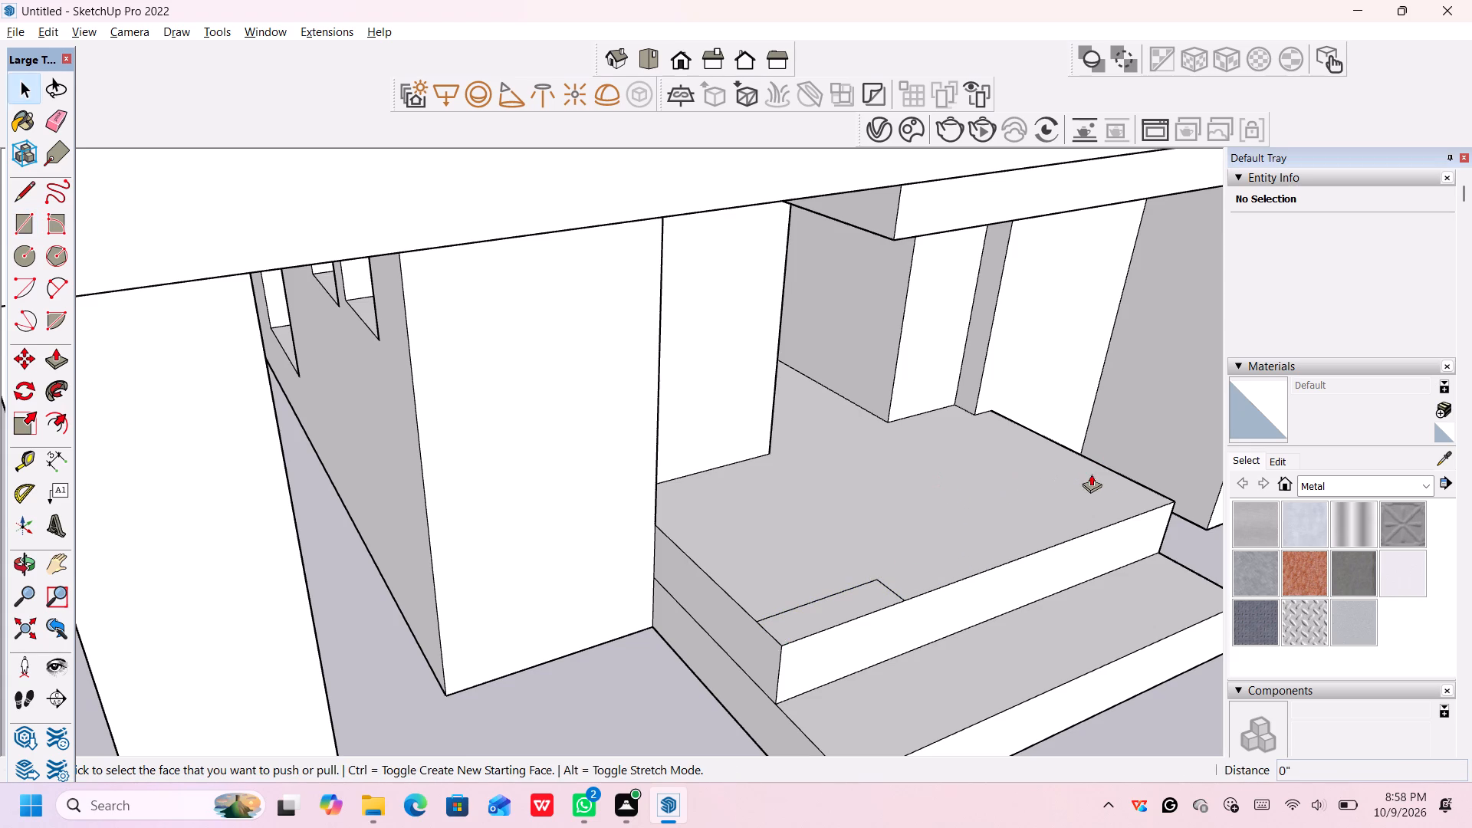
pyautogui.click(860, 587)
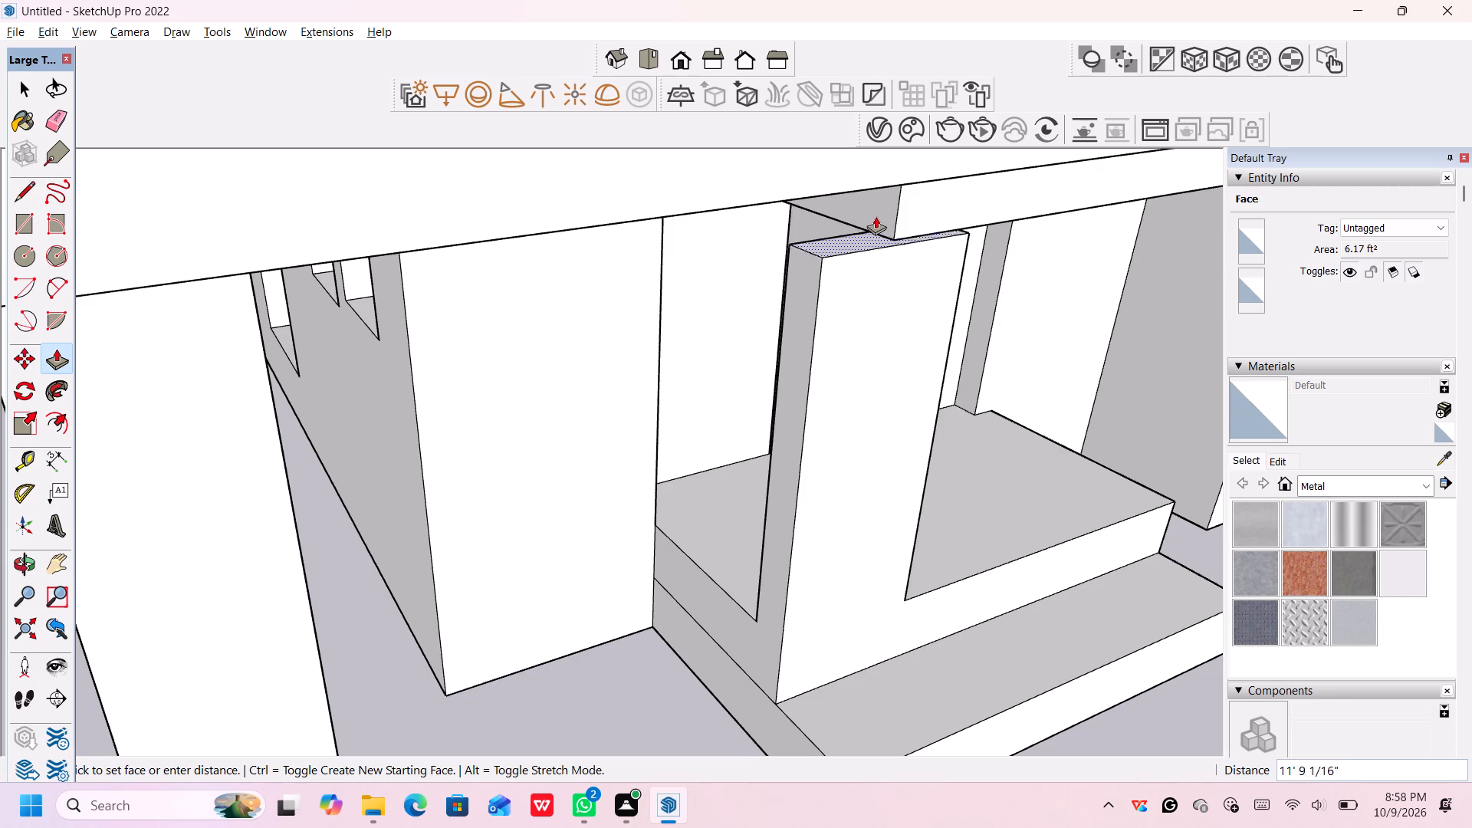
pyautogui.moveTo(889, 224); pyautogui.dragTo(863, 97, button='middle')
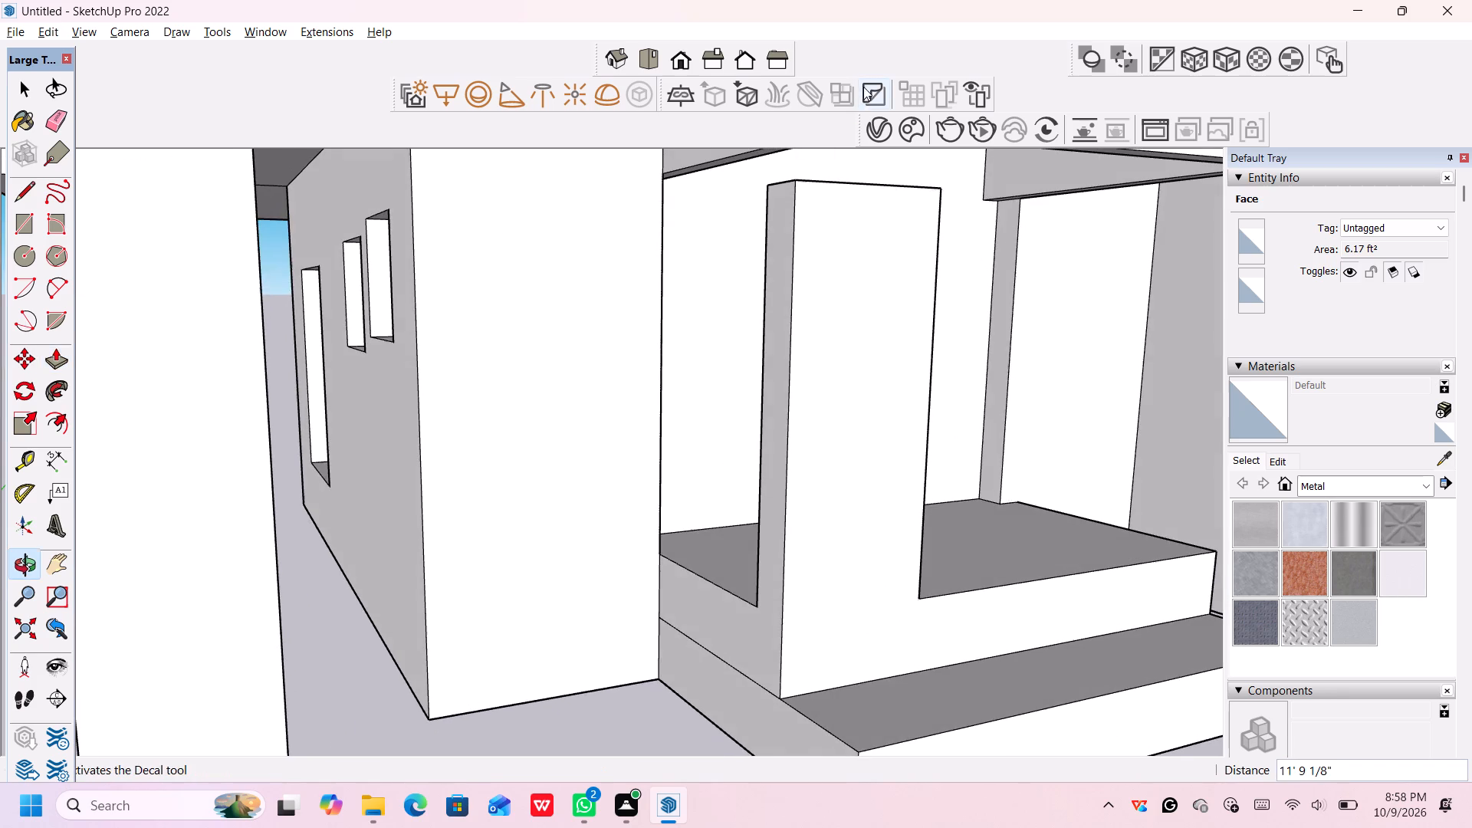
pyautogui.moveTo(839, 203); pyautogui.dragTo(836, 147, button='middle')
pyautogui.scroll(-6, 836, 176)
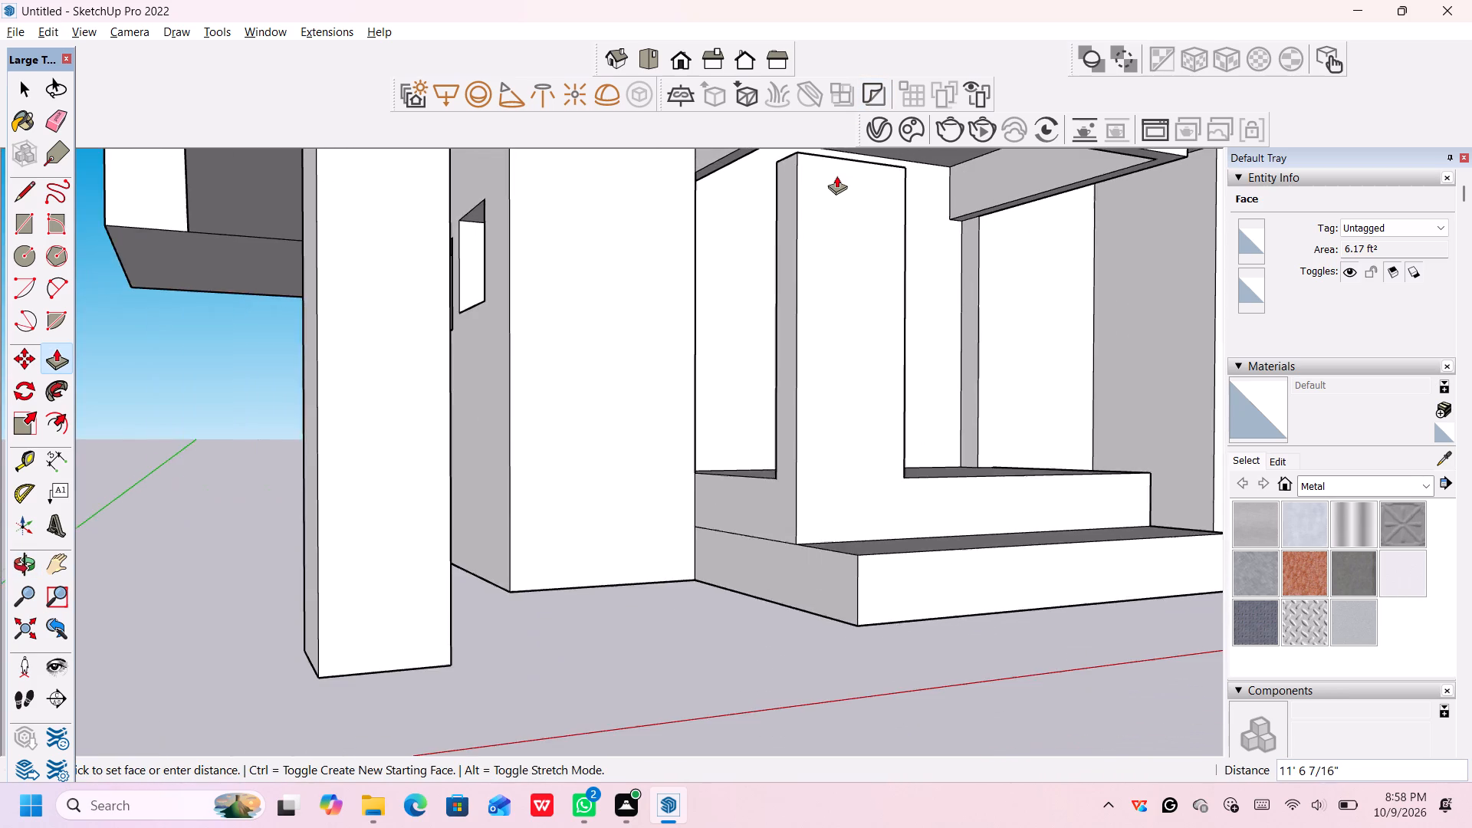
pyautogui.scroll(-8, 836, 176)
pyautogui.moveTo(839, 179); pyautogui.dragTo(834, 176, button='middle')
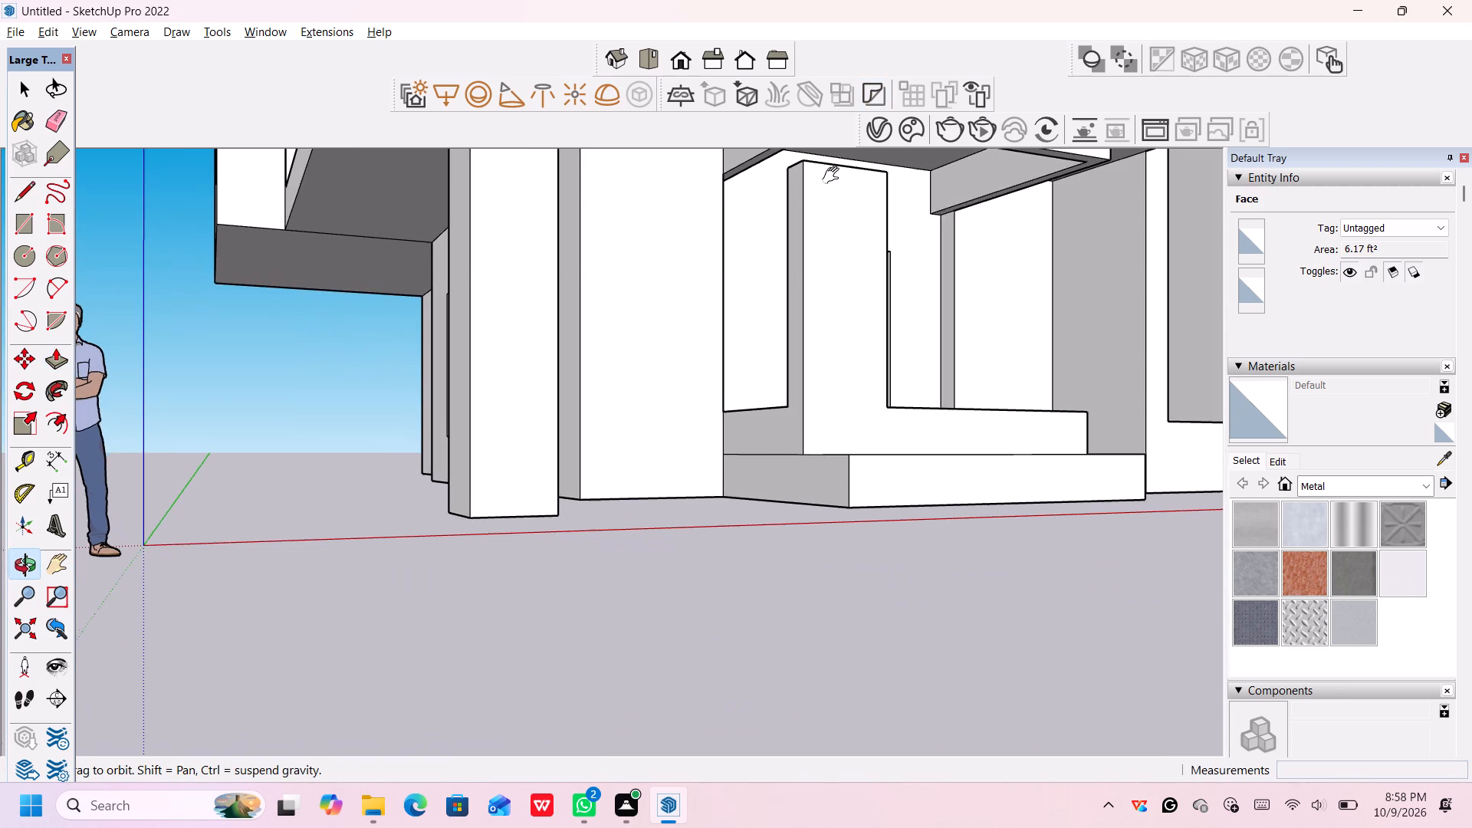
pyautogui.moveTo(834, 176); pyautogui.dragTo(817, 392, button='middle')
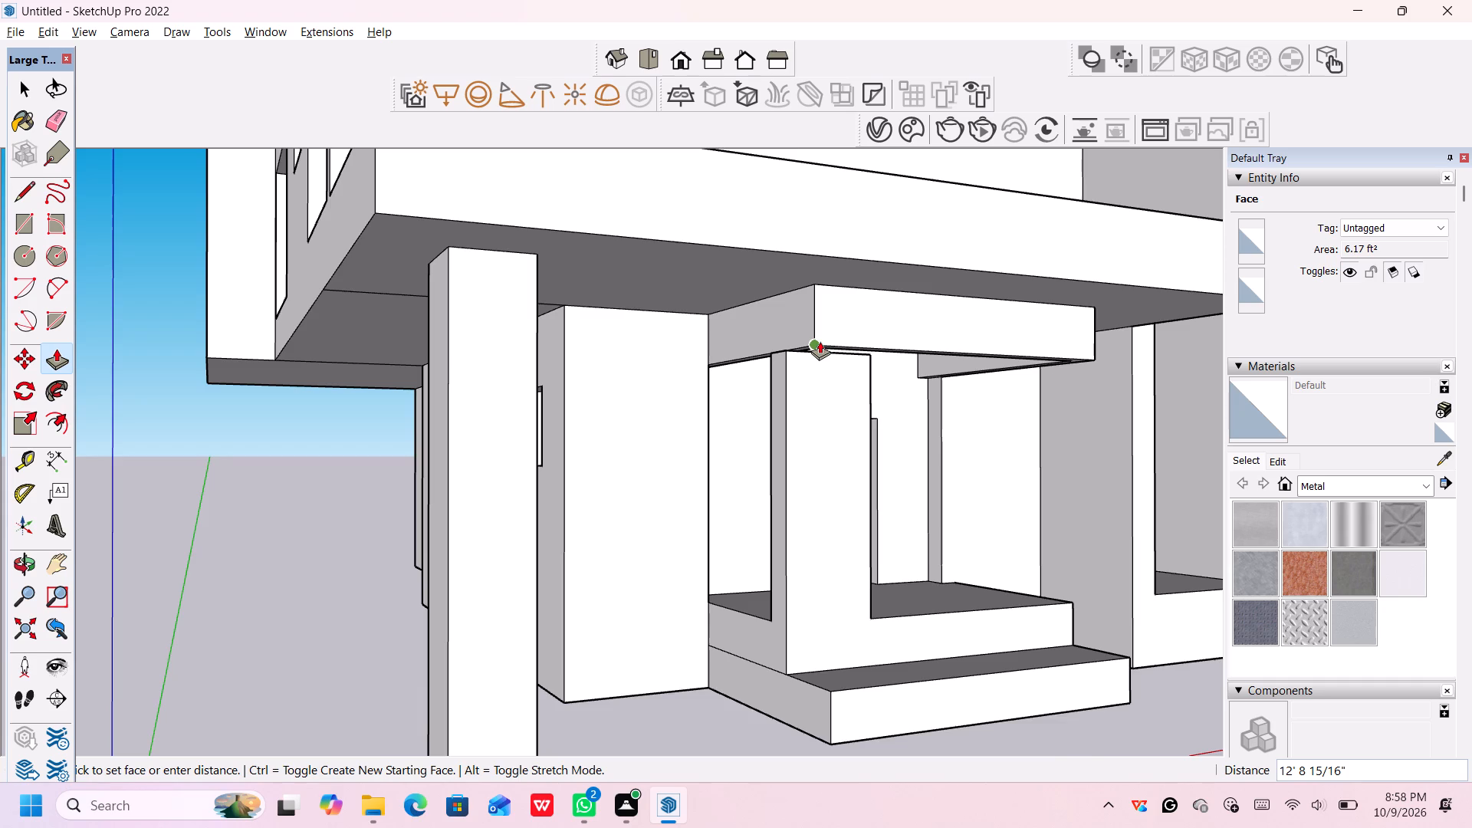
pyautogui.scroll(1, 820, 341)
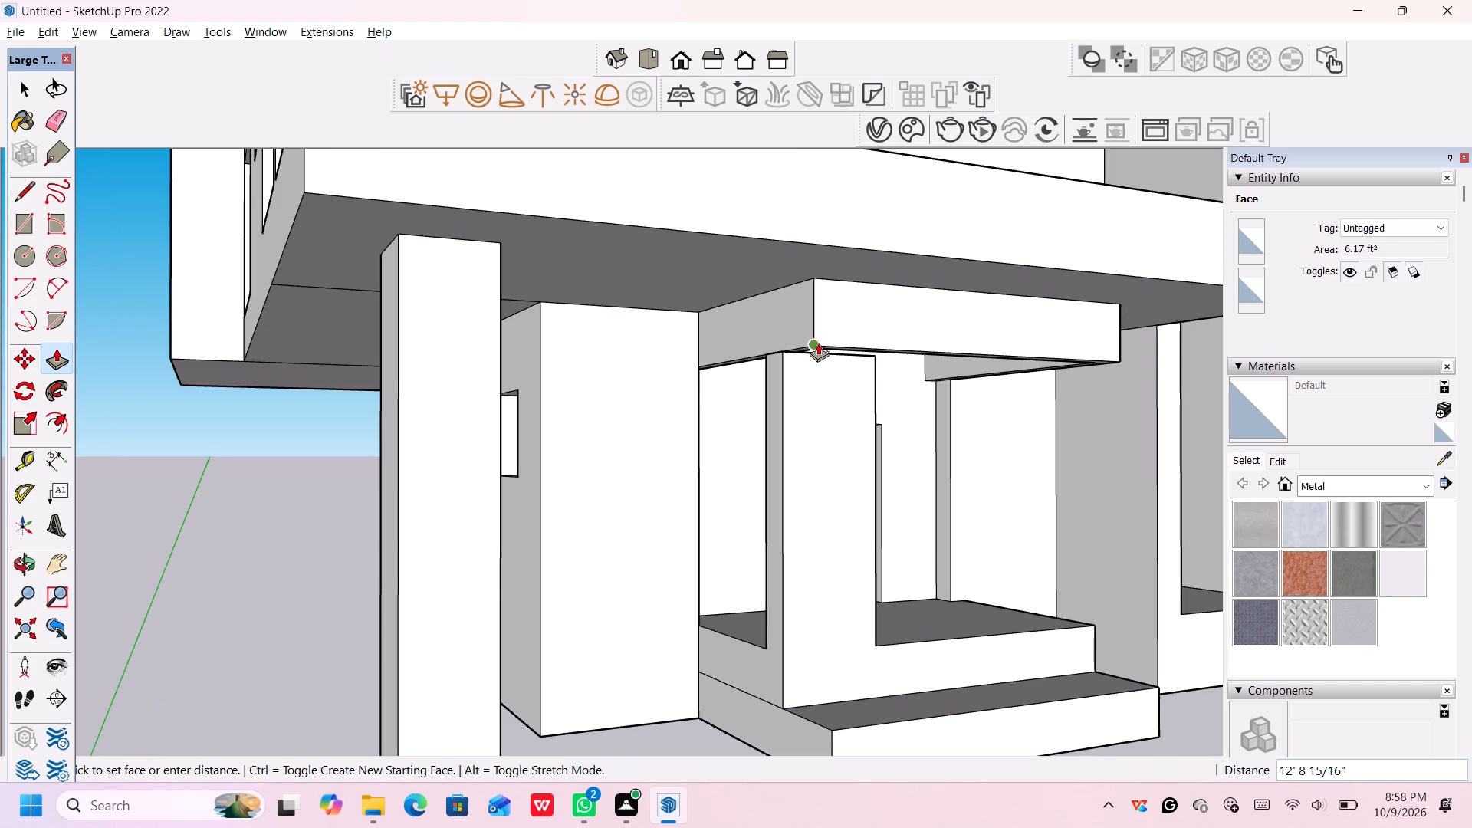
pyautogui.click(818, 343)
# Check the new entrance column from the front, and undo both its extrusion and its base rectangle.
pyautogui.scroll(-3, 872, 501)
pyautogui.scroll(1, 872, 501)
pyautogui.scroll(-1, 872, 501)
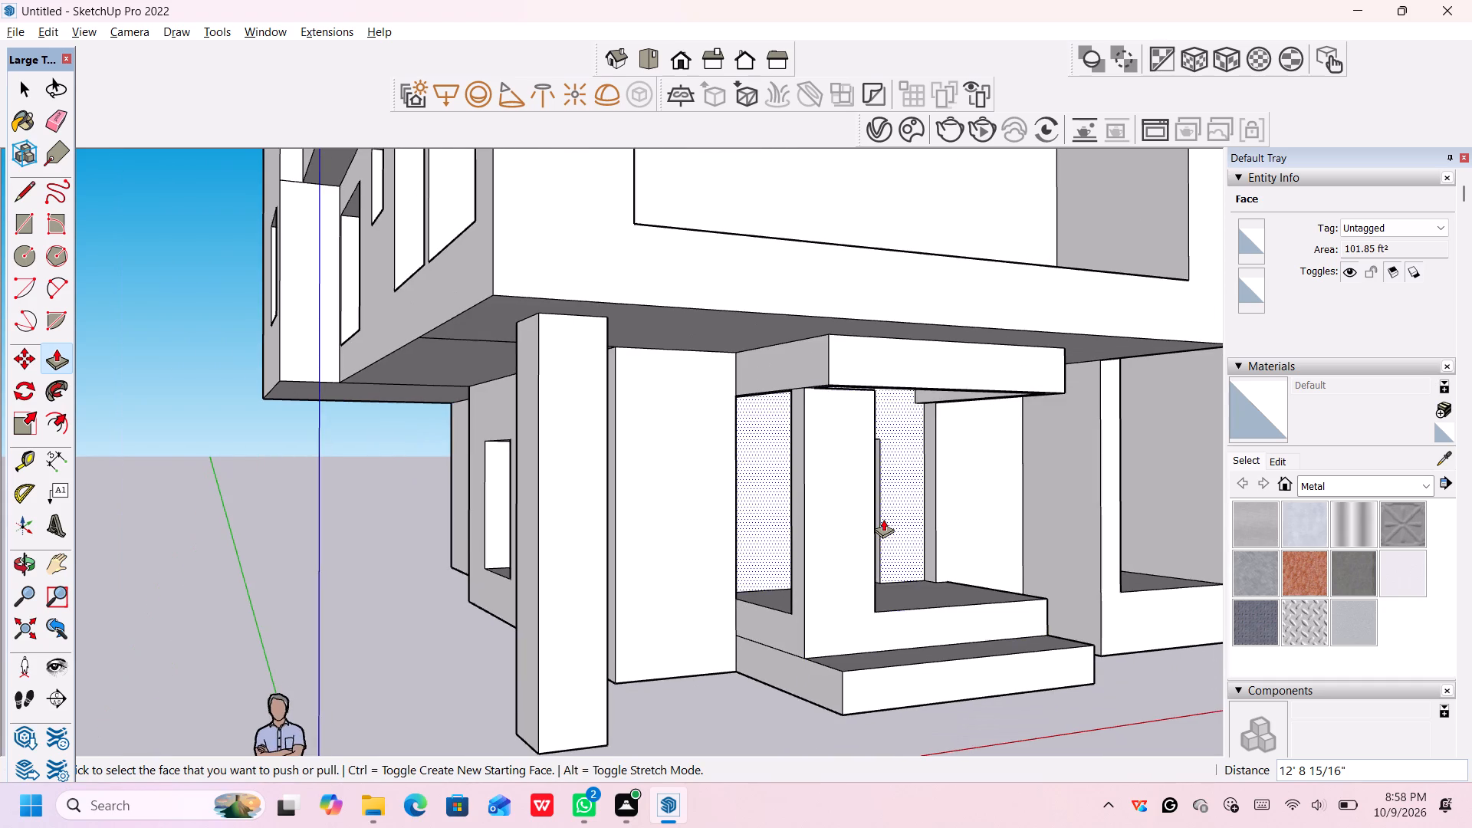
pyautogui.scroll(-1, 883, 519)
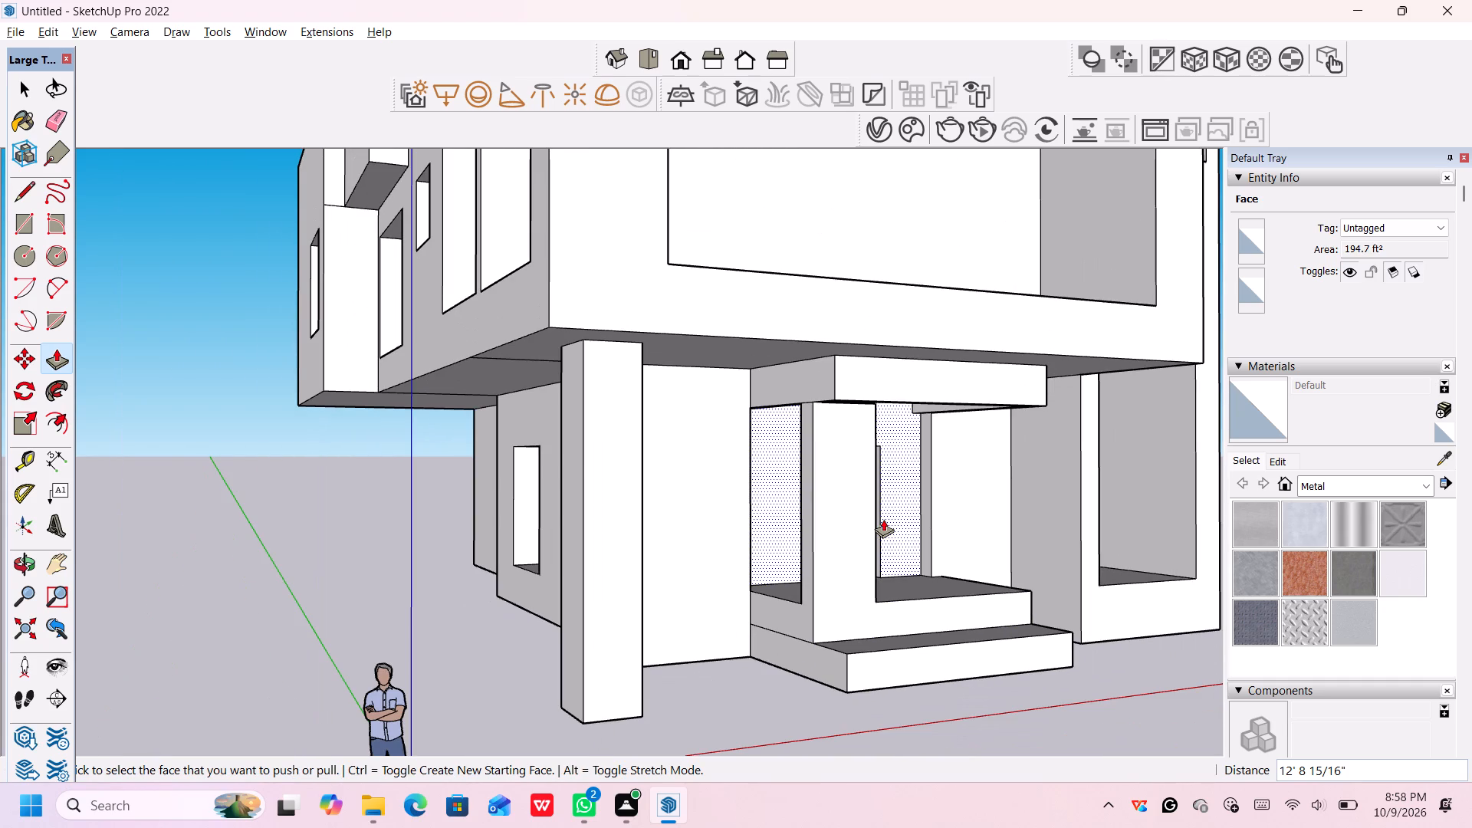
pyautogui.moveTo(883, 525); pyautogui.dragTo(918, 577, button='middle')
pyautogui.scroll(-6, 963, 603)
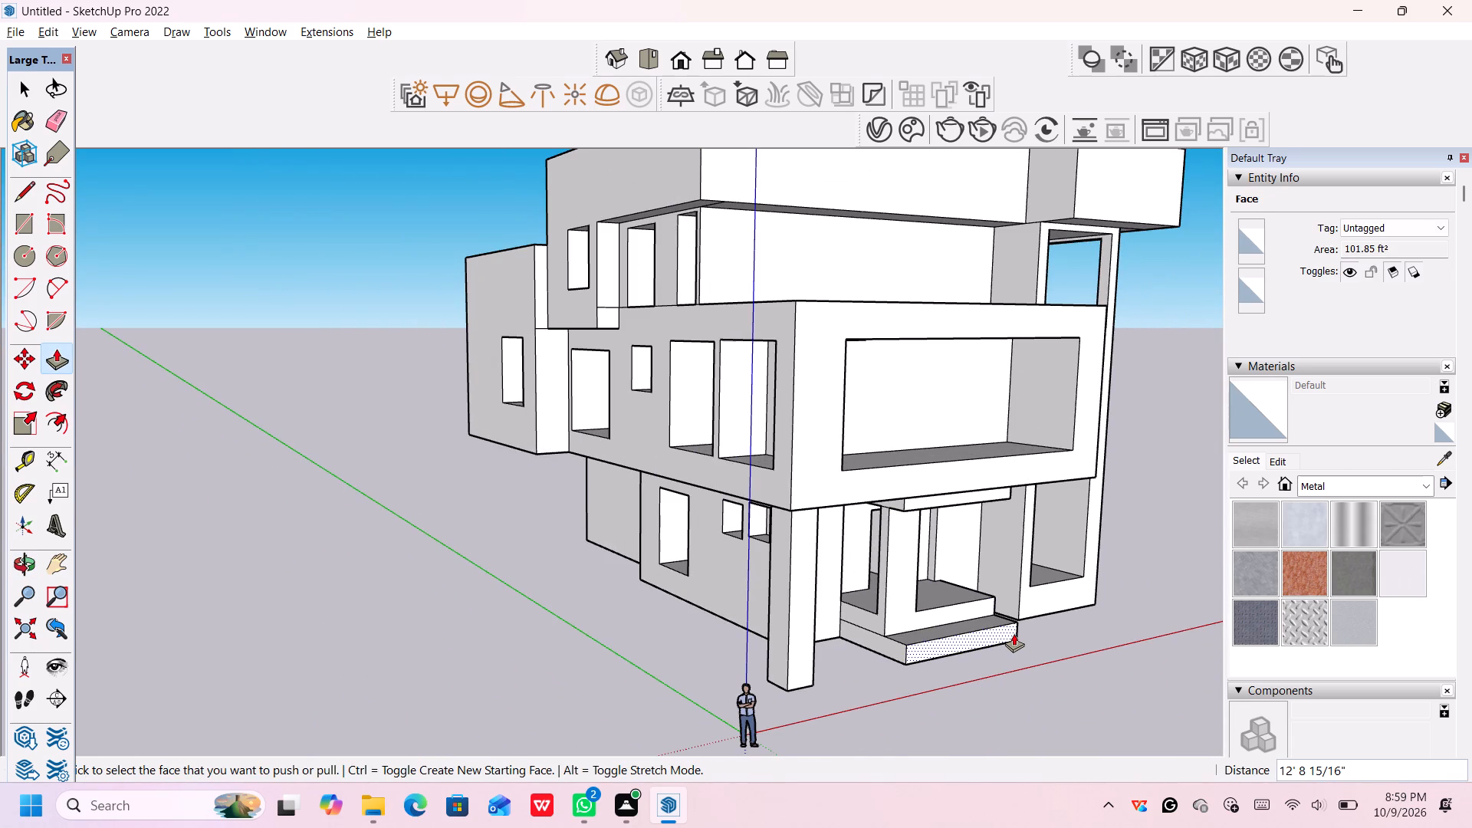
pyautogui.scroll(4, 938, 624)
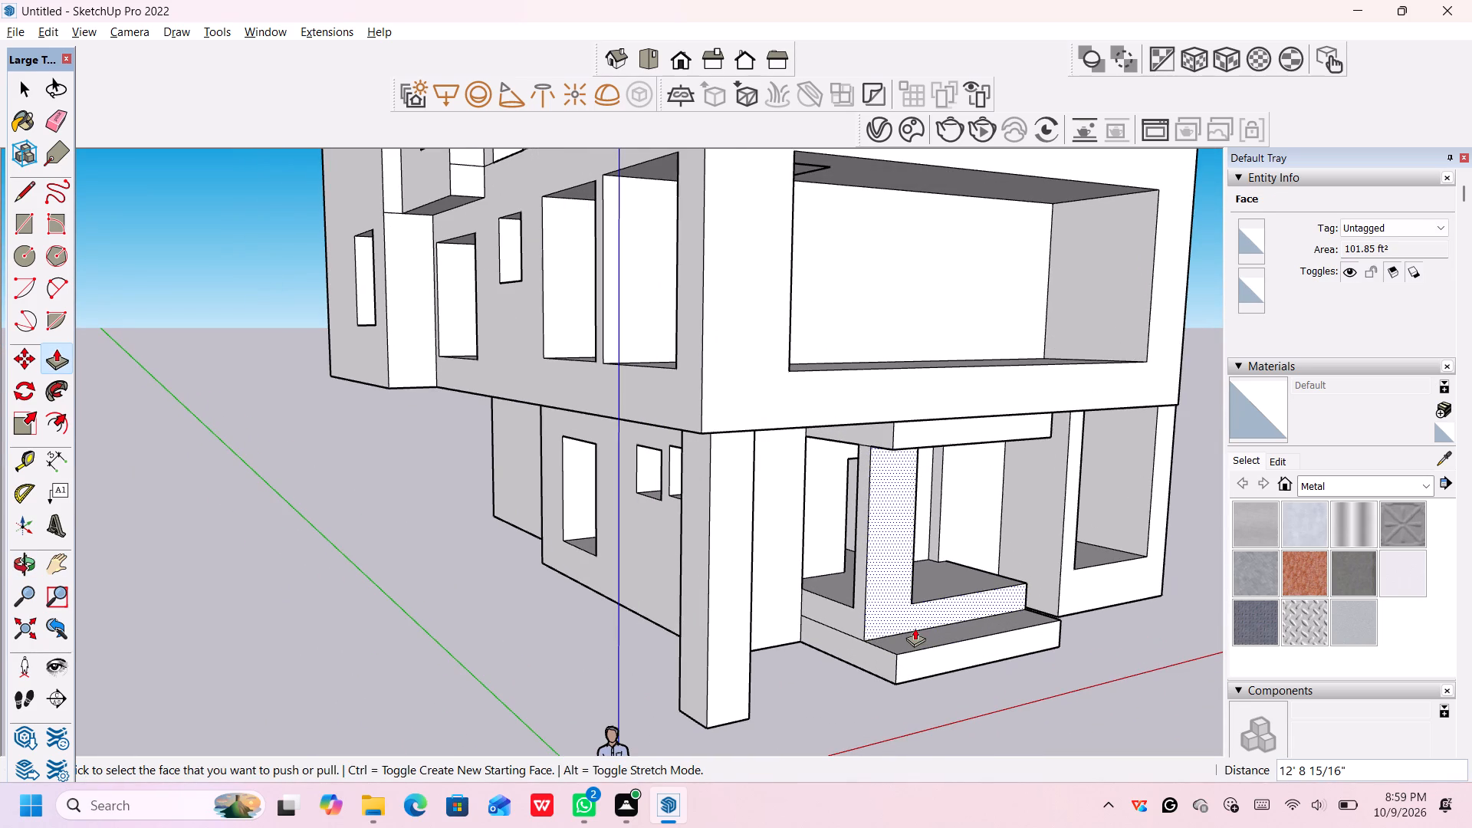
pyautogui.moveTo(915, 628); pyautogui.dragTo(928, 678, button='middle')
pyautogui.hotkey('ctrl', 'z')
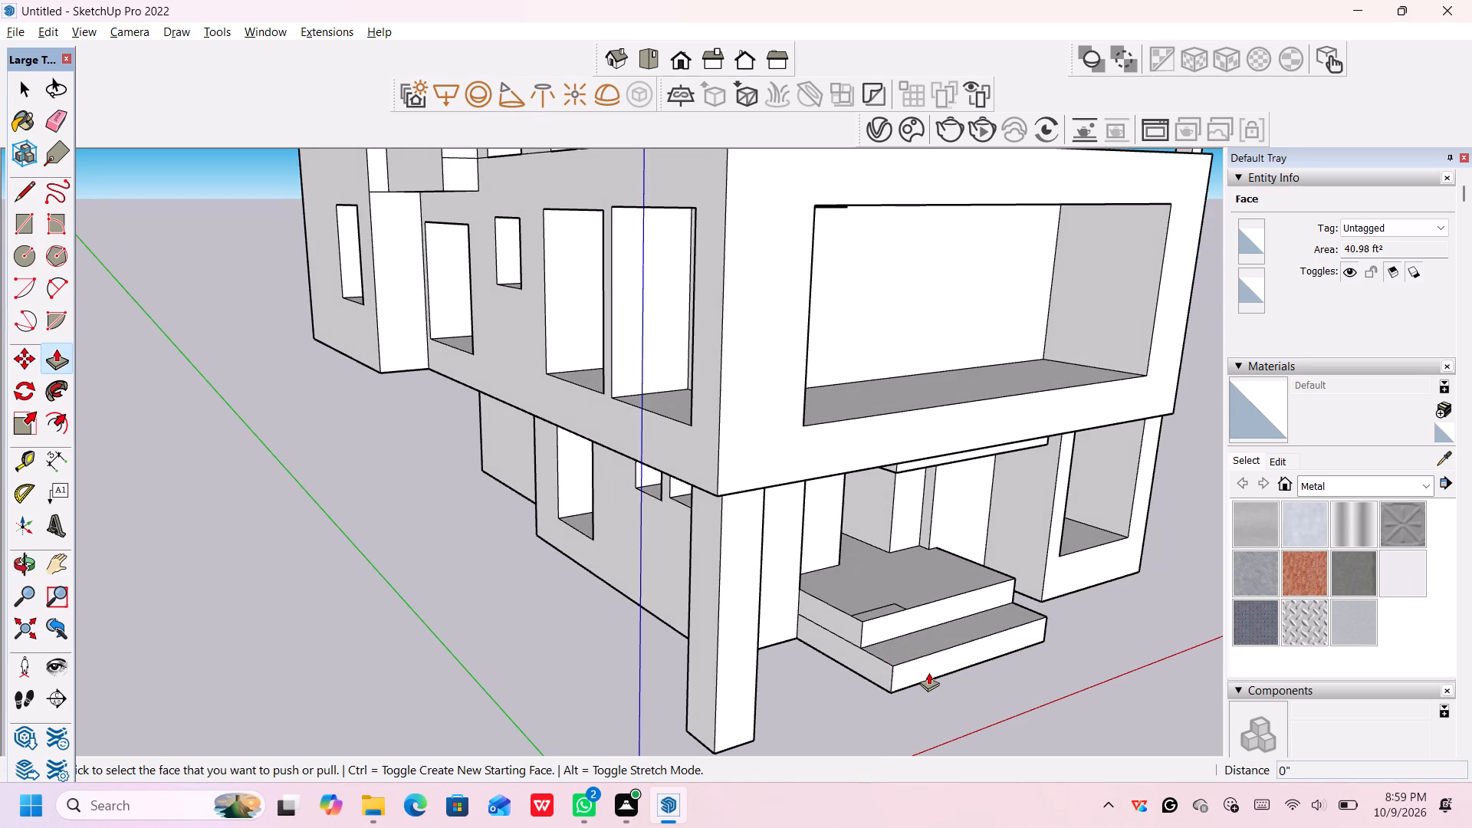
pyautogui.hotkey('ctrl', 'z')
# Draw a rectangle about 4' 11 7/16" by 1' 2 13/16" on the entrance's upper step, slightly inset from its outer front corner.
pyautogui.moveTo(913, 640); pyautogui.dragTo(909, 672, button='middle')
pyautogui.press('space')
pyautogui.scroll(1, 884, 645)
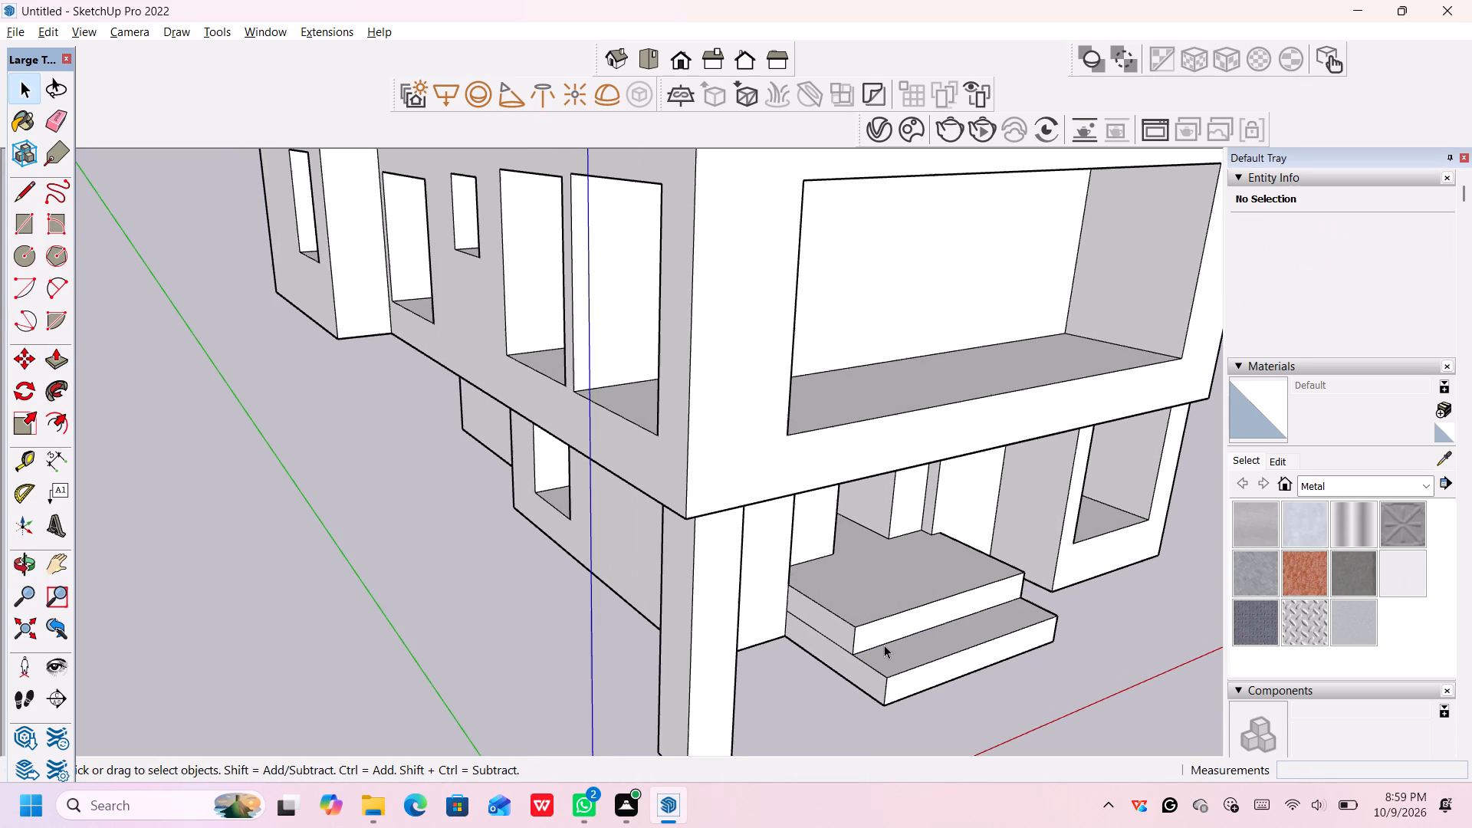
pyautogui.press('r')
pyautogui.scroll(3, 858, 600)
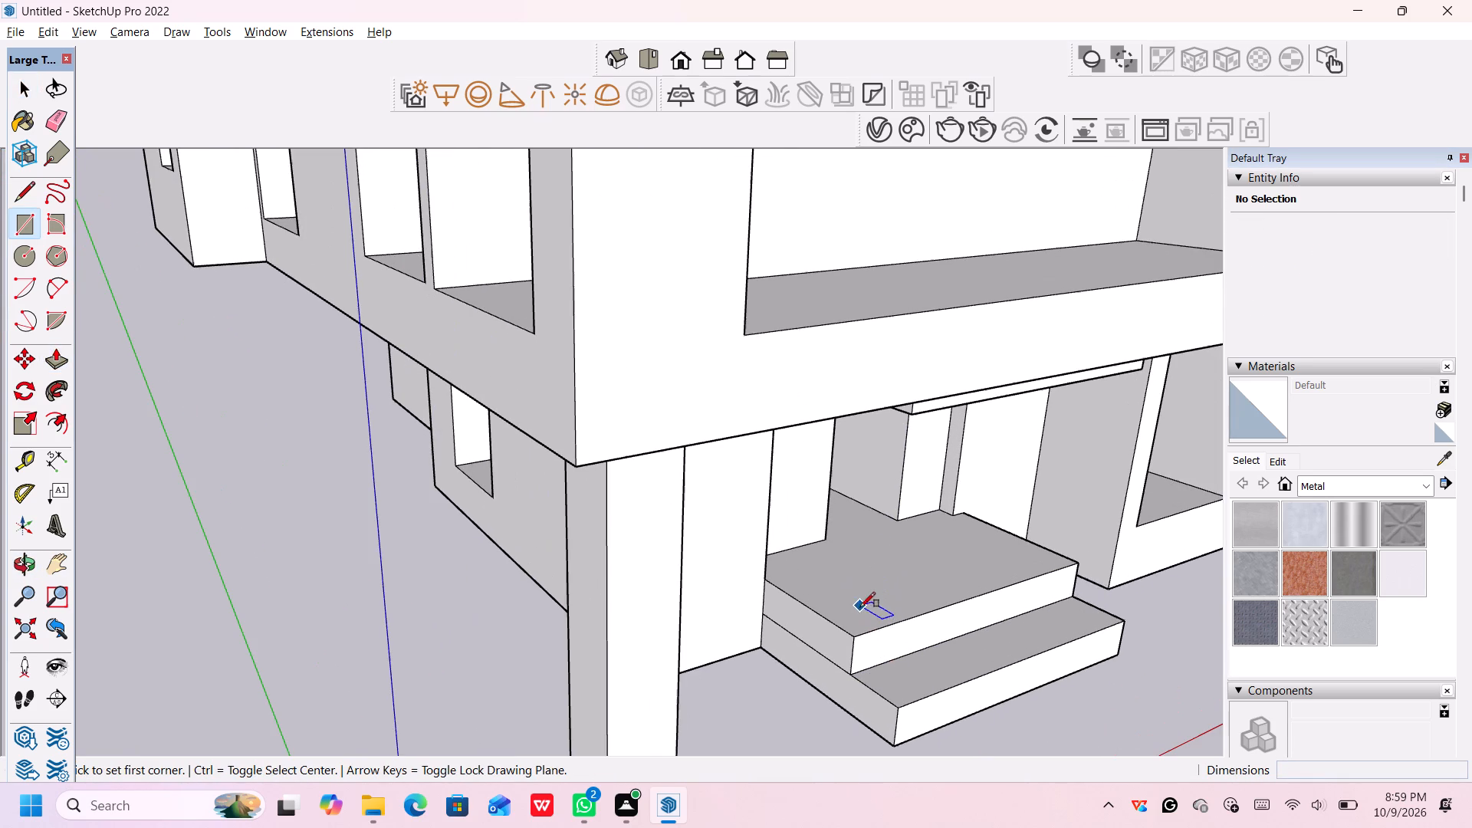
pyautogui.scroll(3, 862, 620)
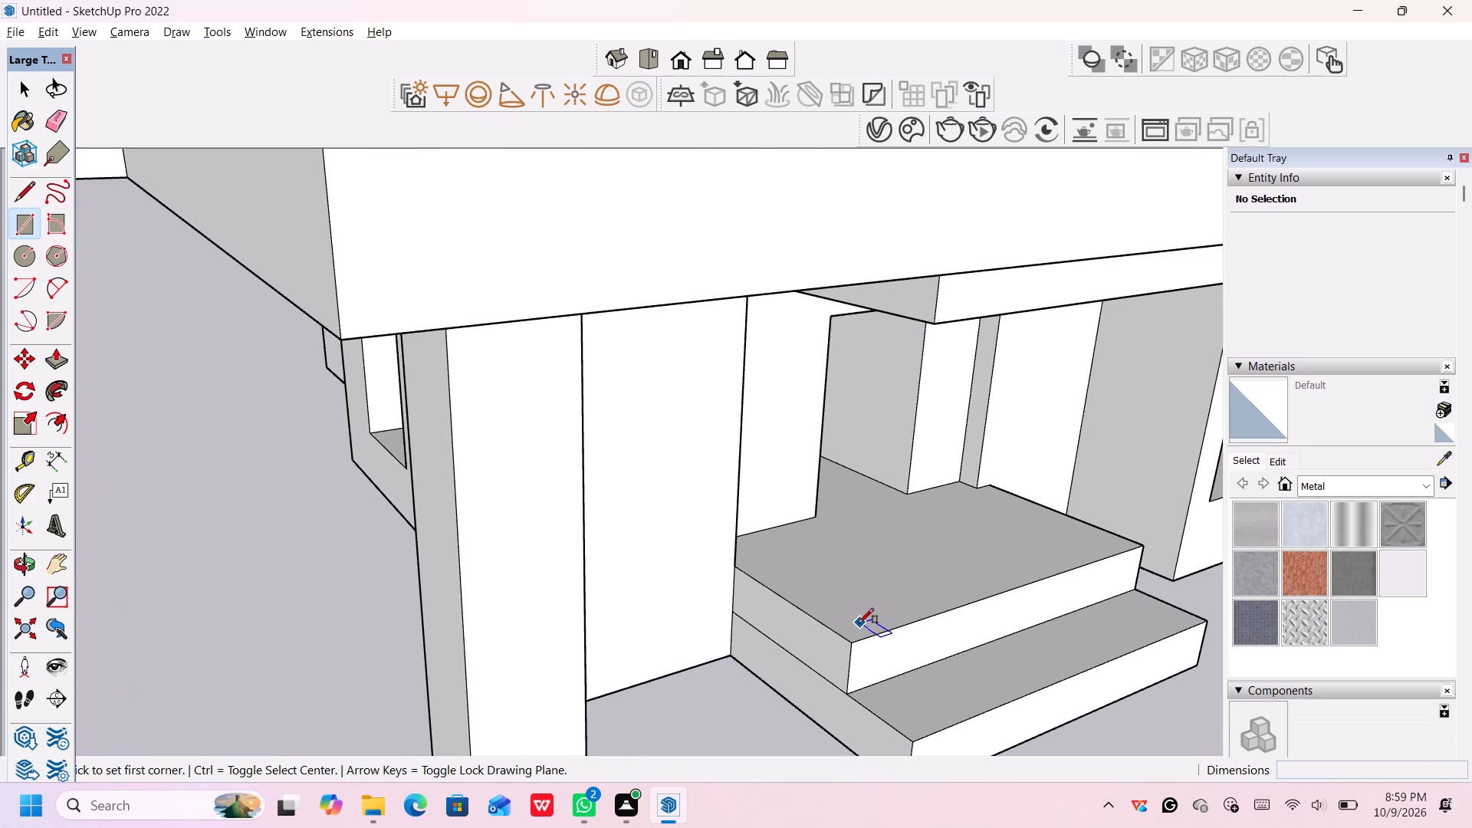
pyautogui.click(855, 626)
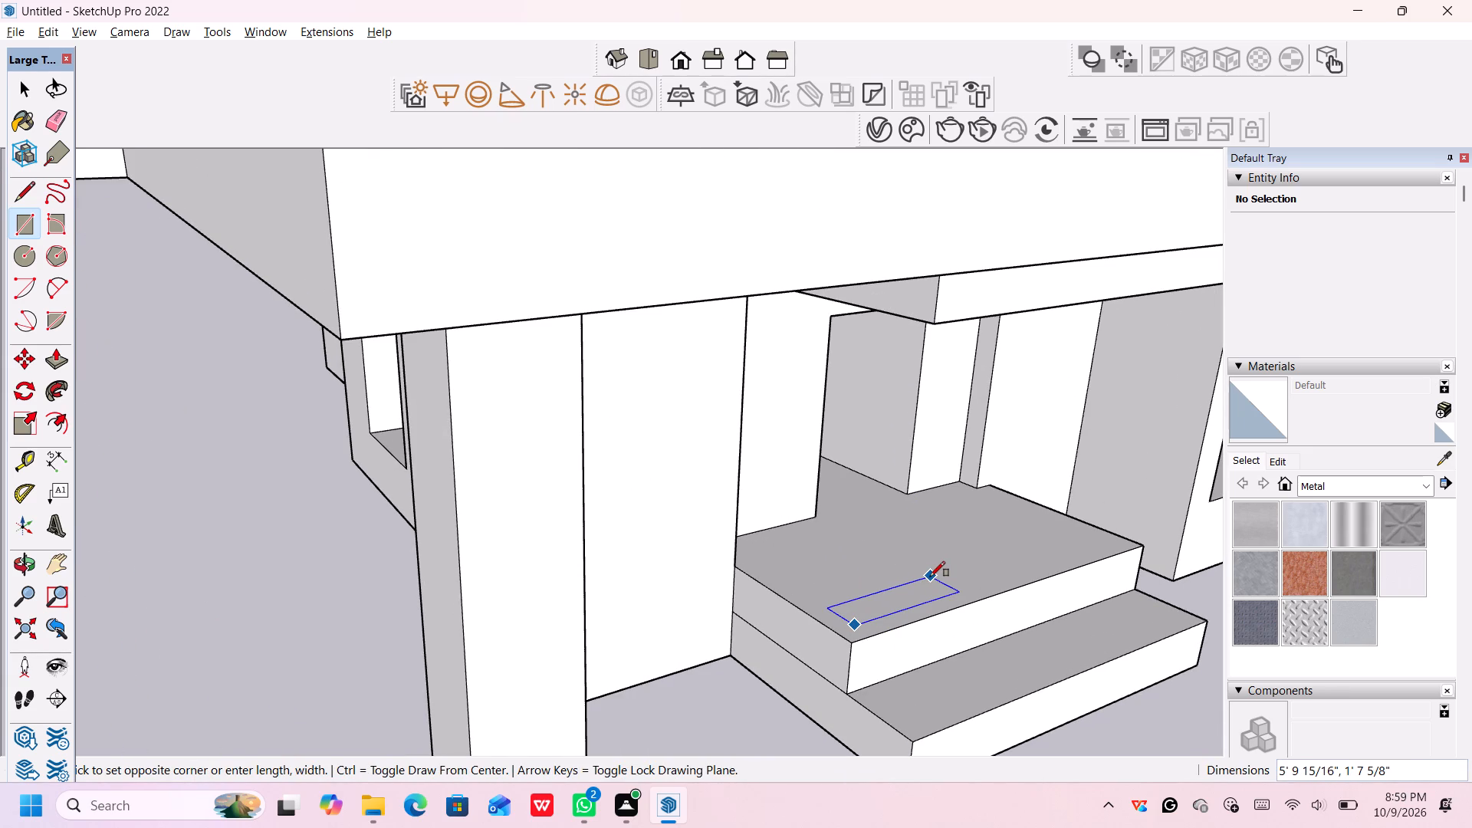
pyautogui.scroll(4, 930, 578)
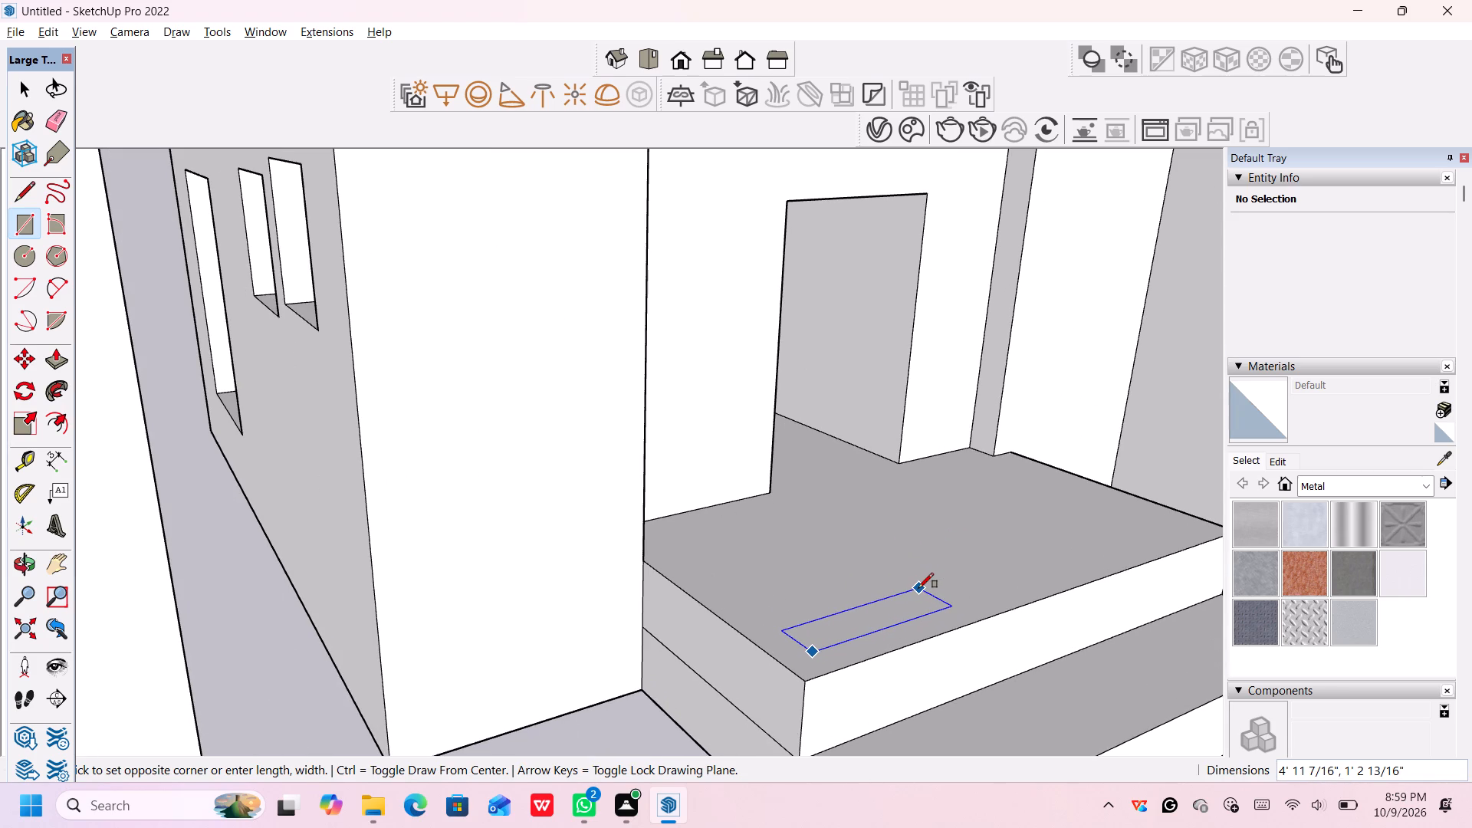
pyautogui.click(918, 588)
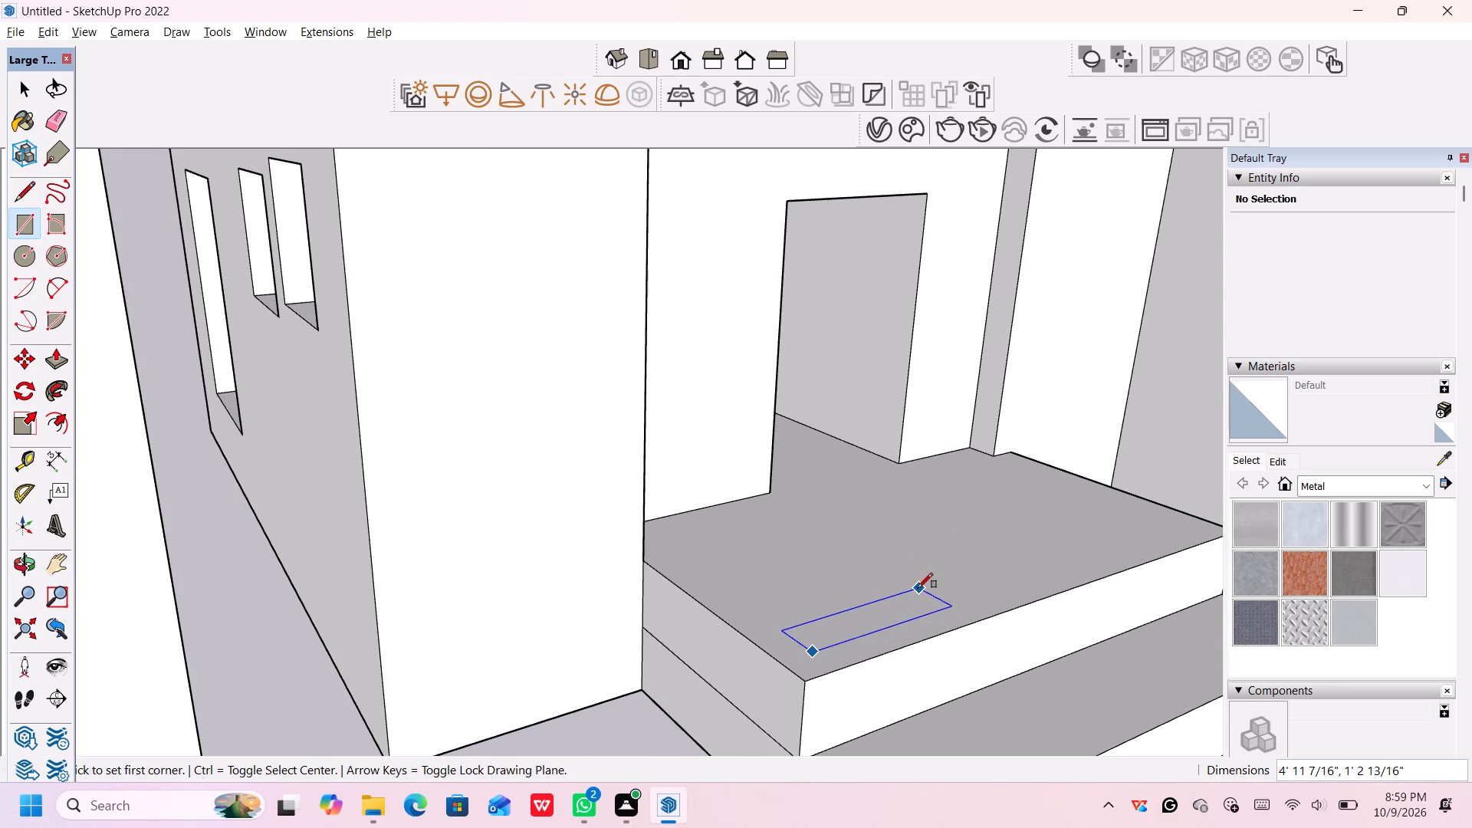
pyautogui.press('space')
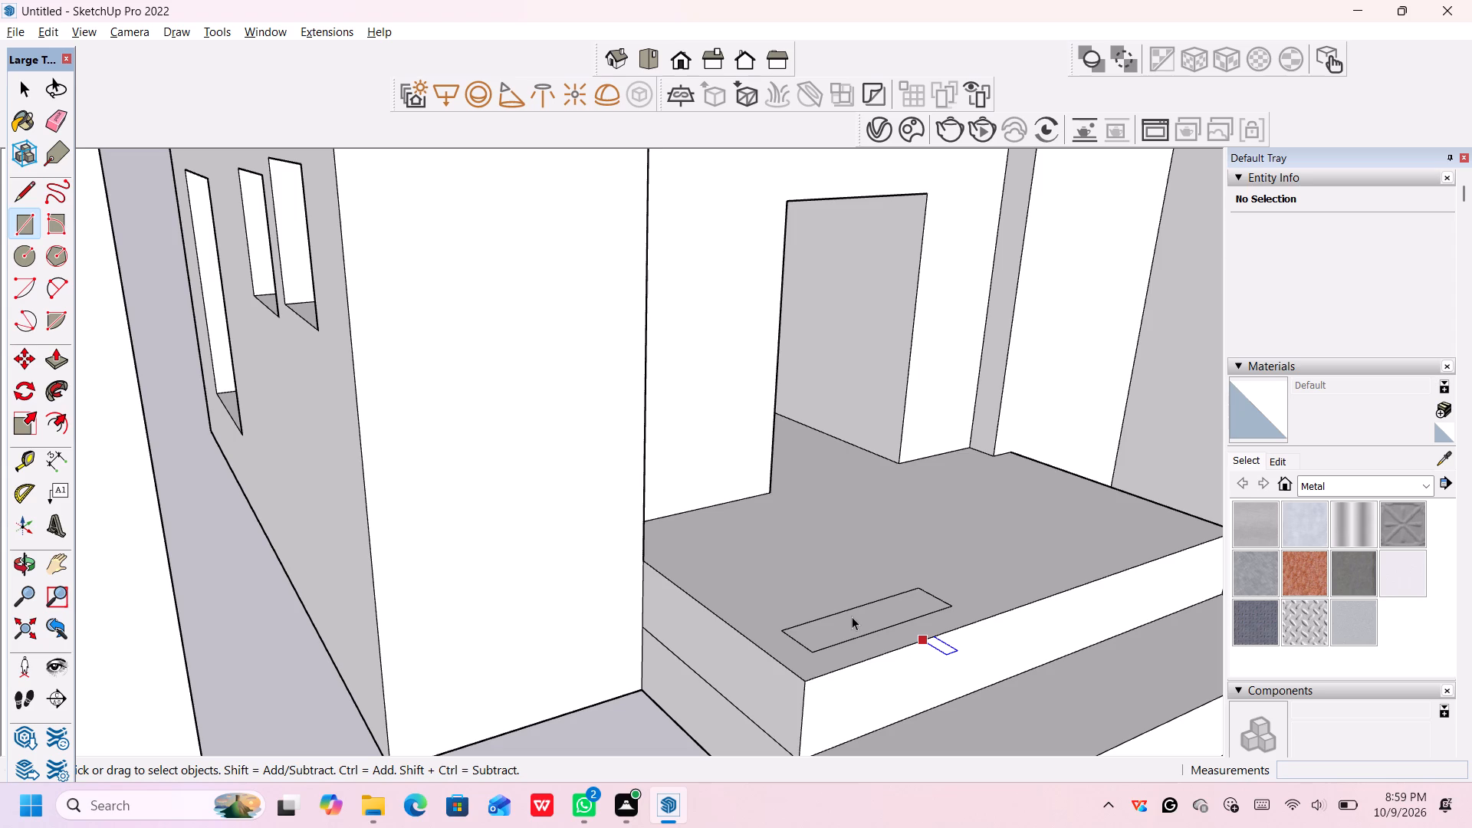
# Pull the inset rectangle on the upper step up about 16' 9 5/8" into the entrance canopy as a column.
pyautogui.scroll(-3, 908, 618)
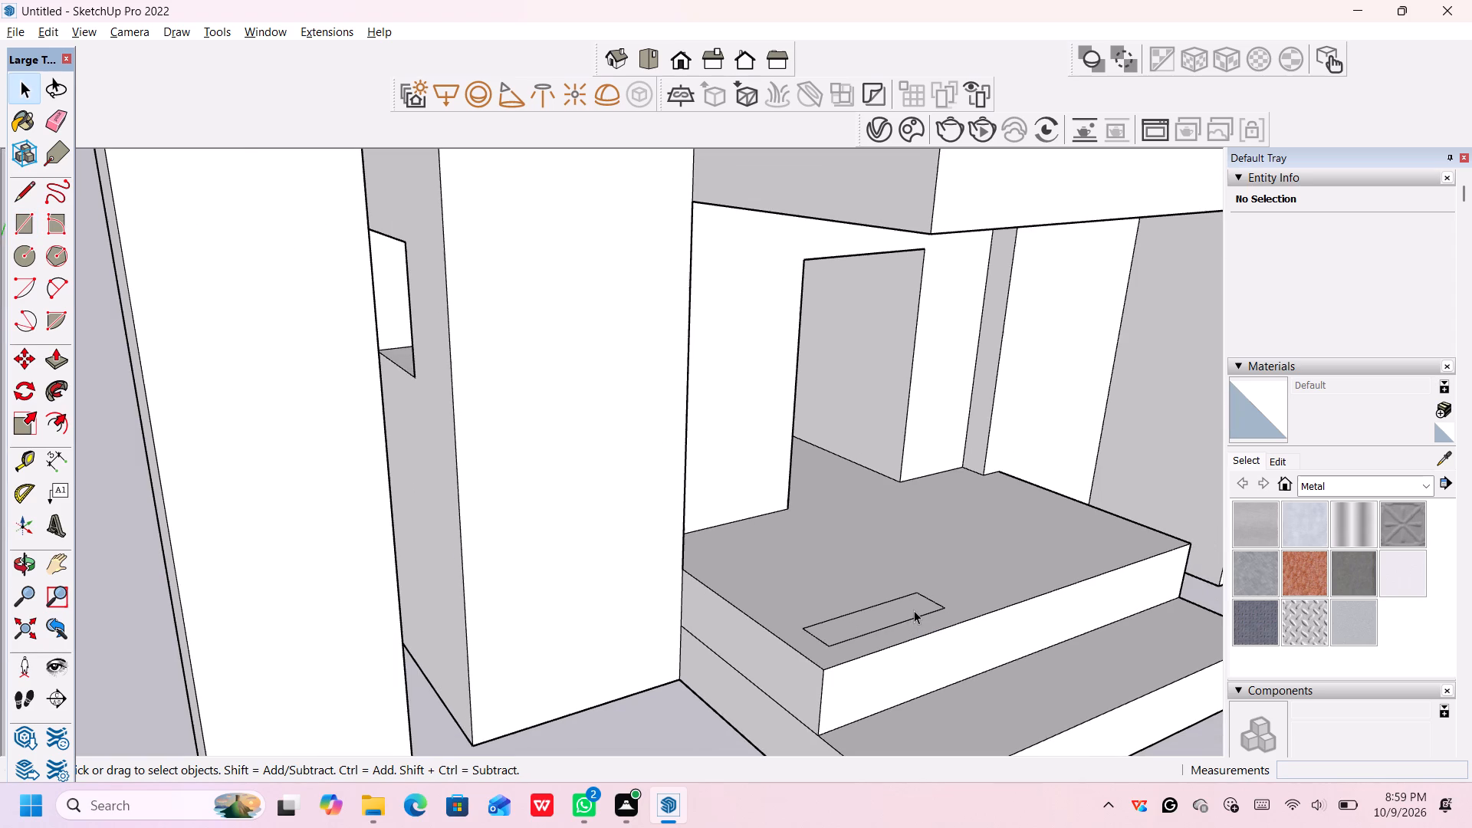
pyautogui.press('p')
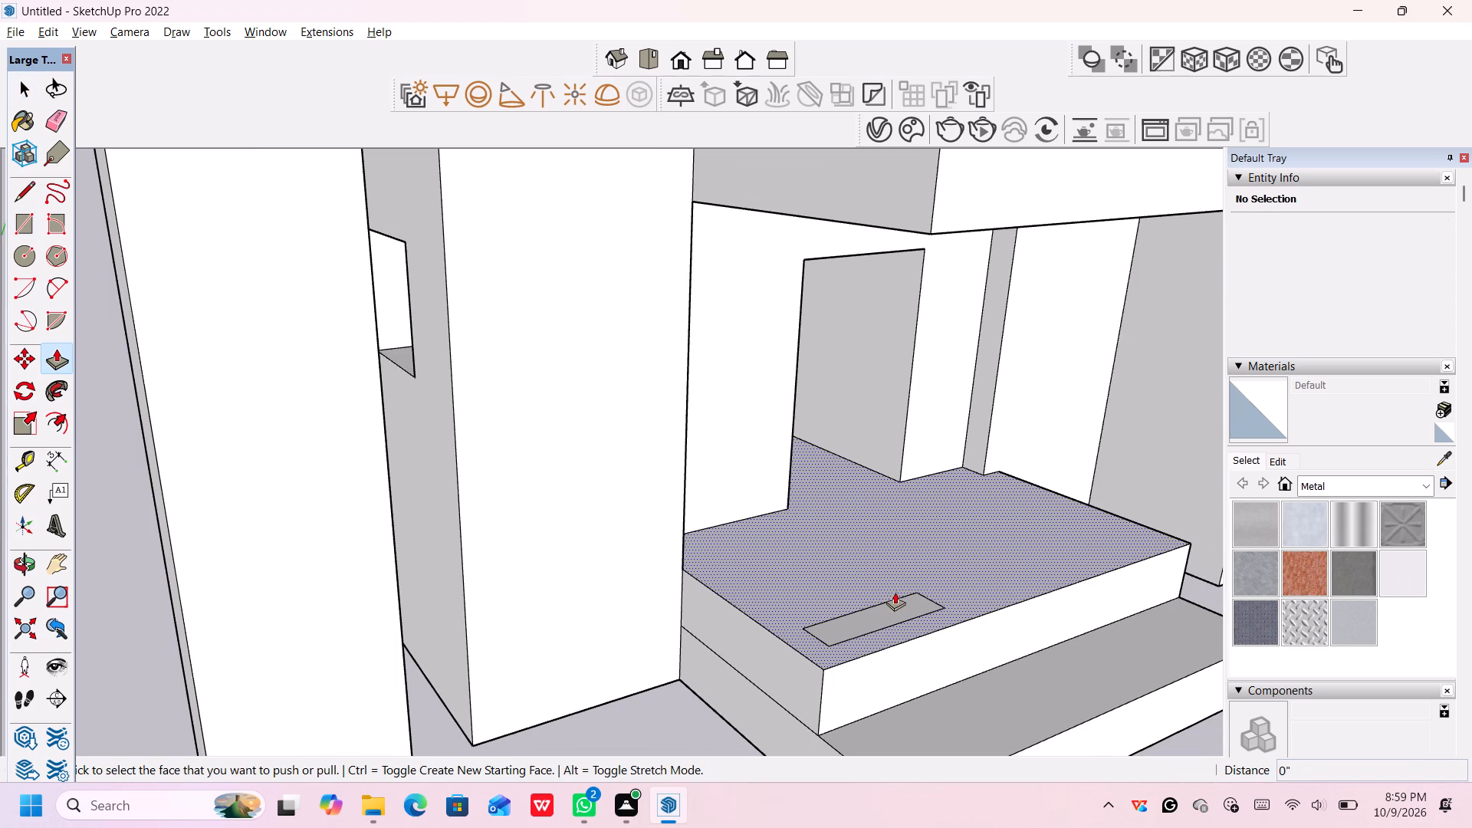
pyautogui.click(886, 605)
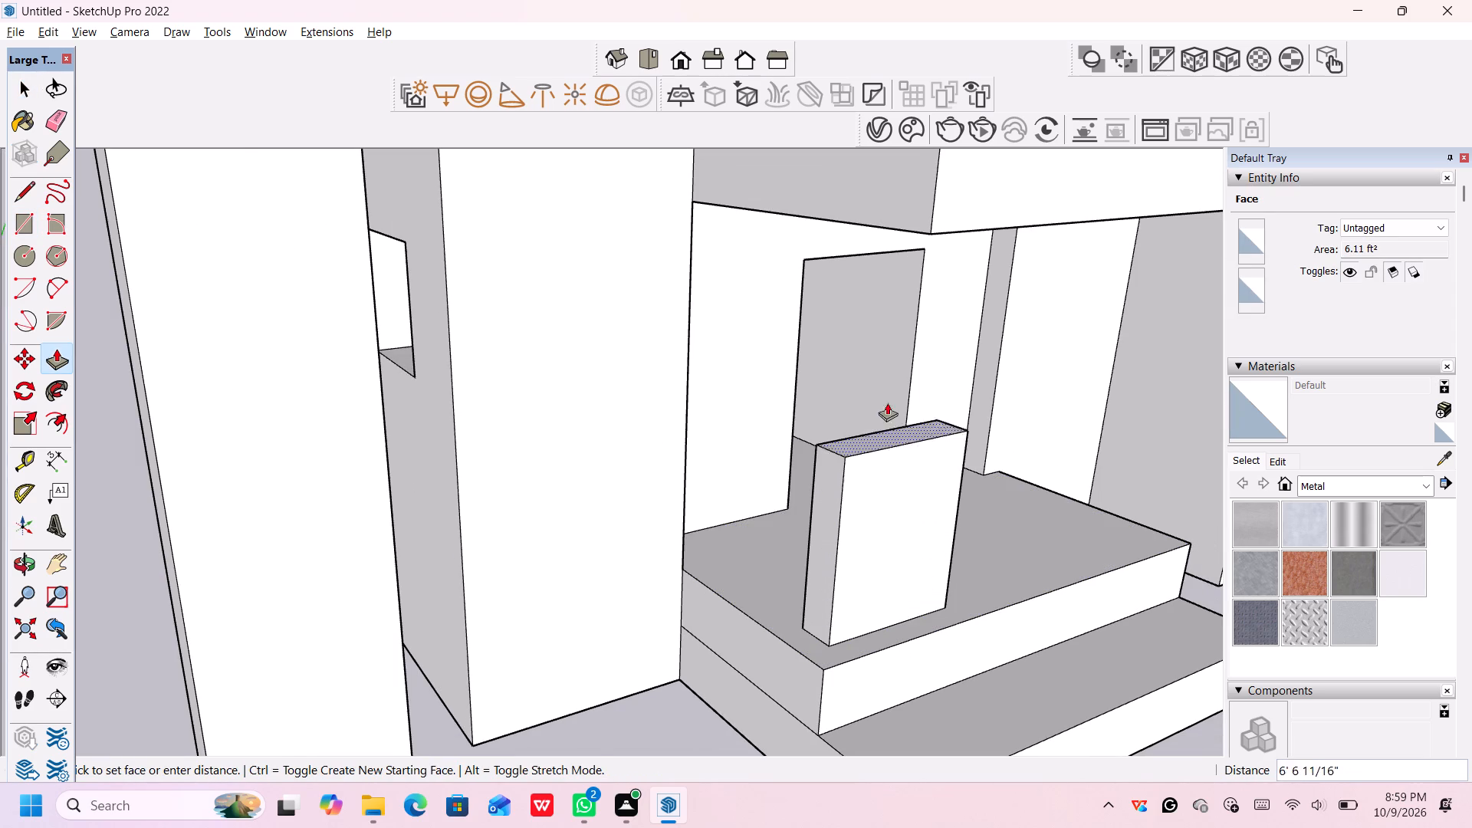
pyautogui.scroll(2, 937, 149)
pyautogui.scroll(-4, 935, 148)
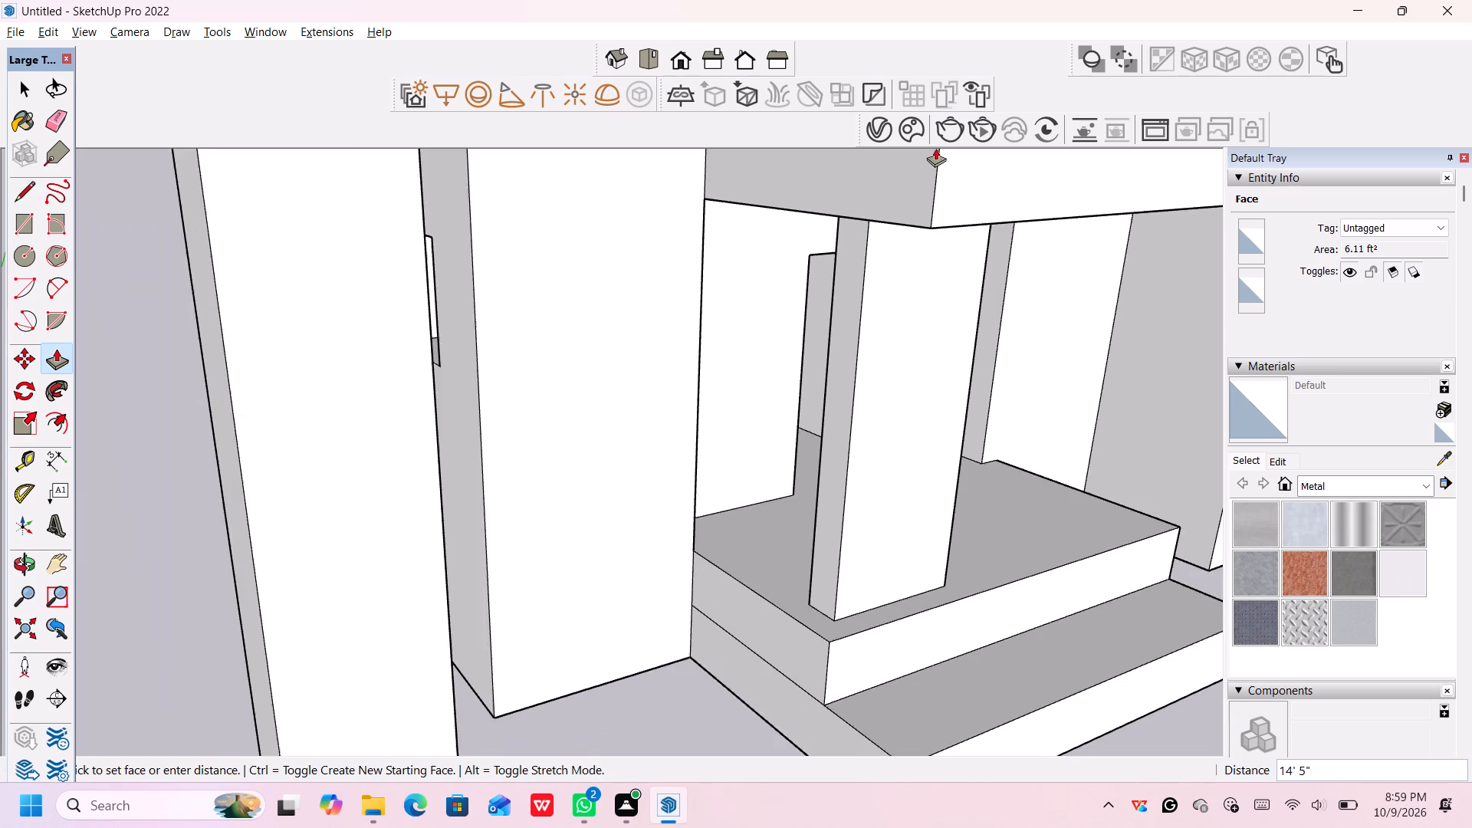
pyautogui.scroll(-10, 935, 148)
pyautogui.moveTo(934, 151); pyautogui.dragTo(931, 159, button='middle')
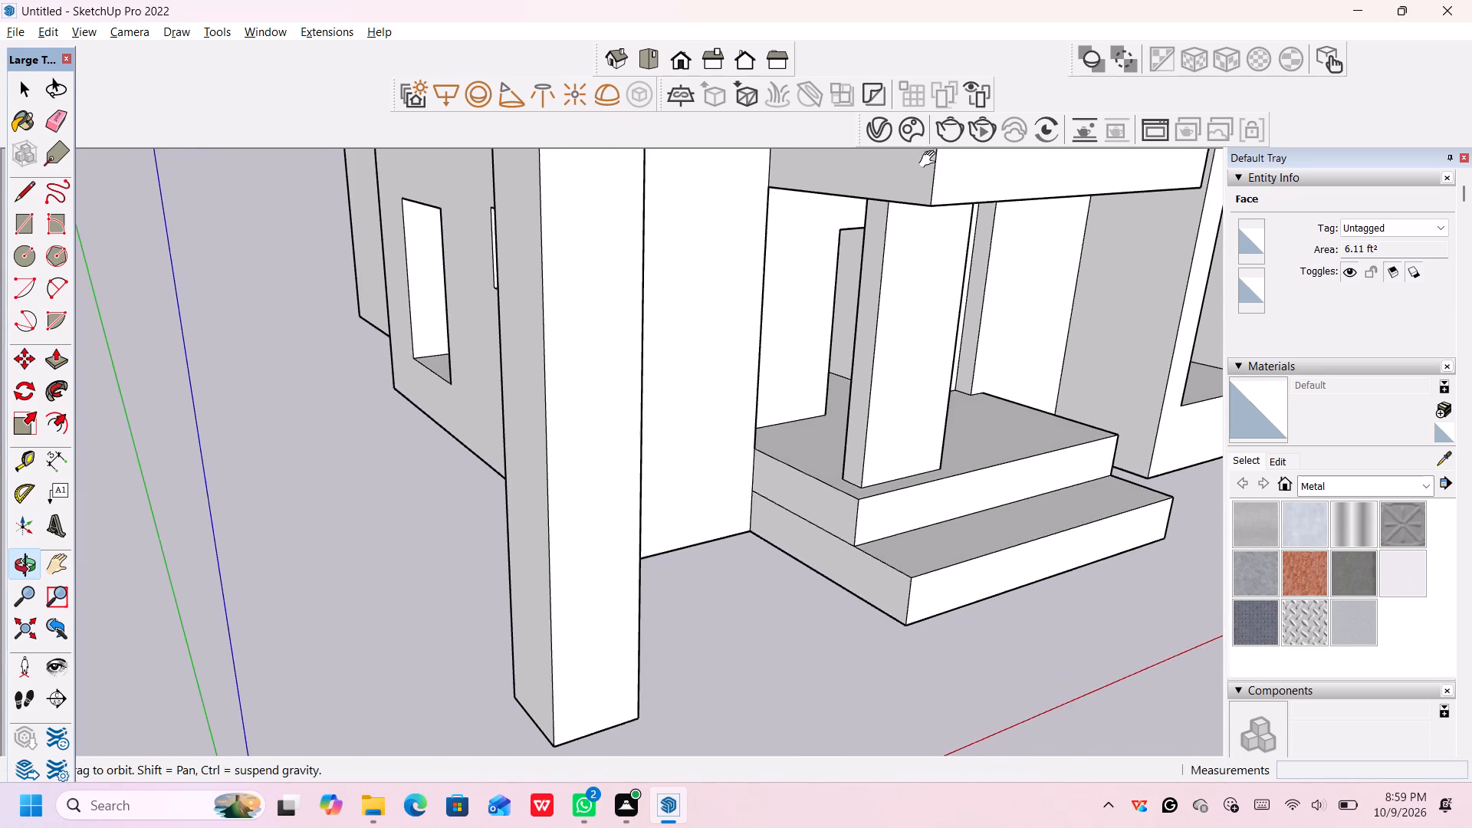
pyautogui.moveTo(931, 159); pyautogui.dragTo(831, 163, button='middle')
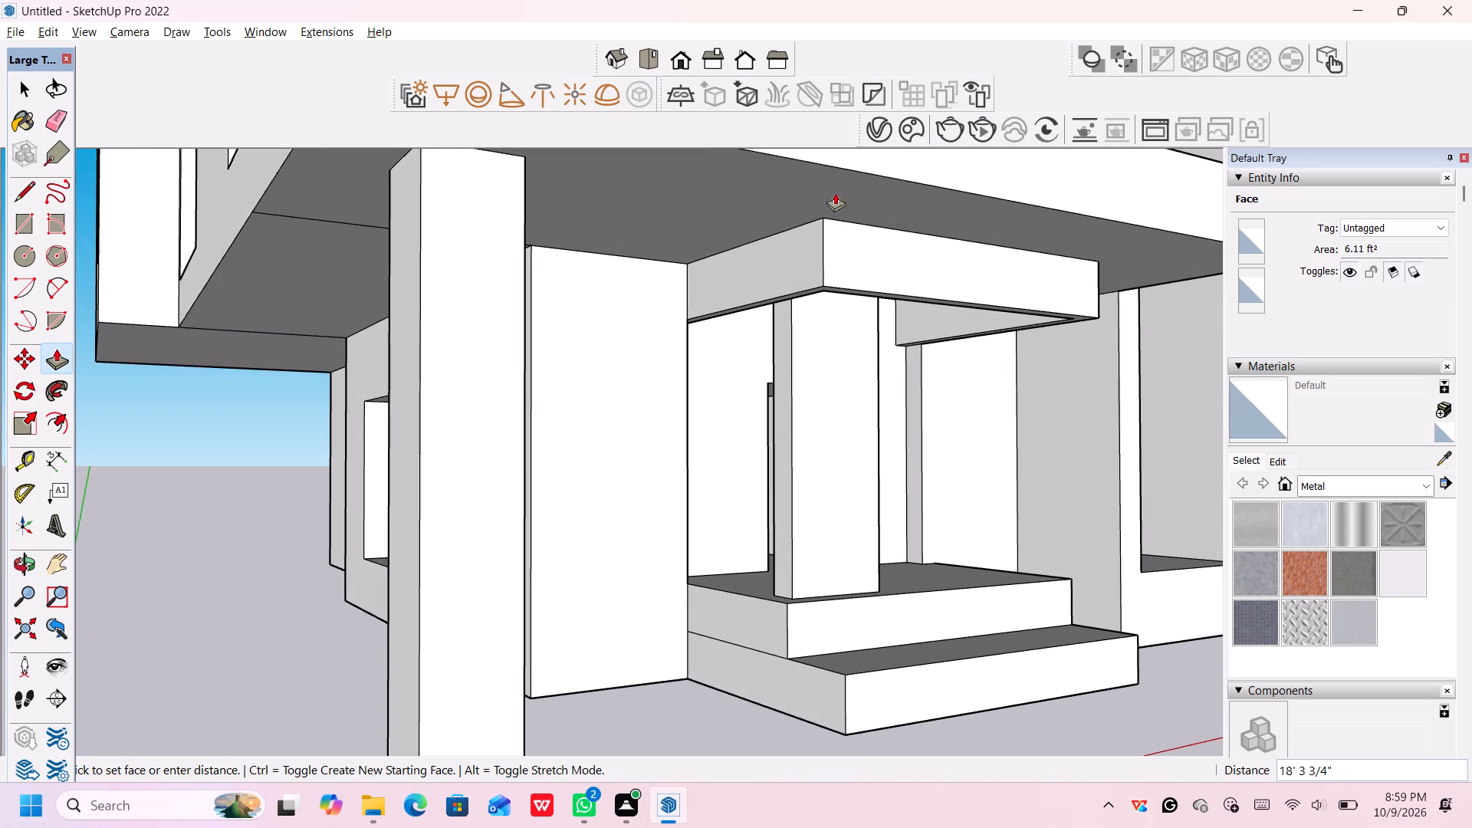
pyautogui.click(837, 222)
# Examine the inset entrance column beneath the canopy and in proportion to the whole building from the front corner.
pyautogui.scroll(1, 953, 372)
pyautogui.scroll(-5, 953, 372)
pyautogui.scroll(-4, 1109, 632)
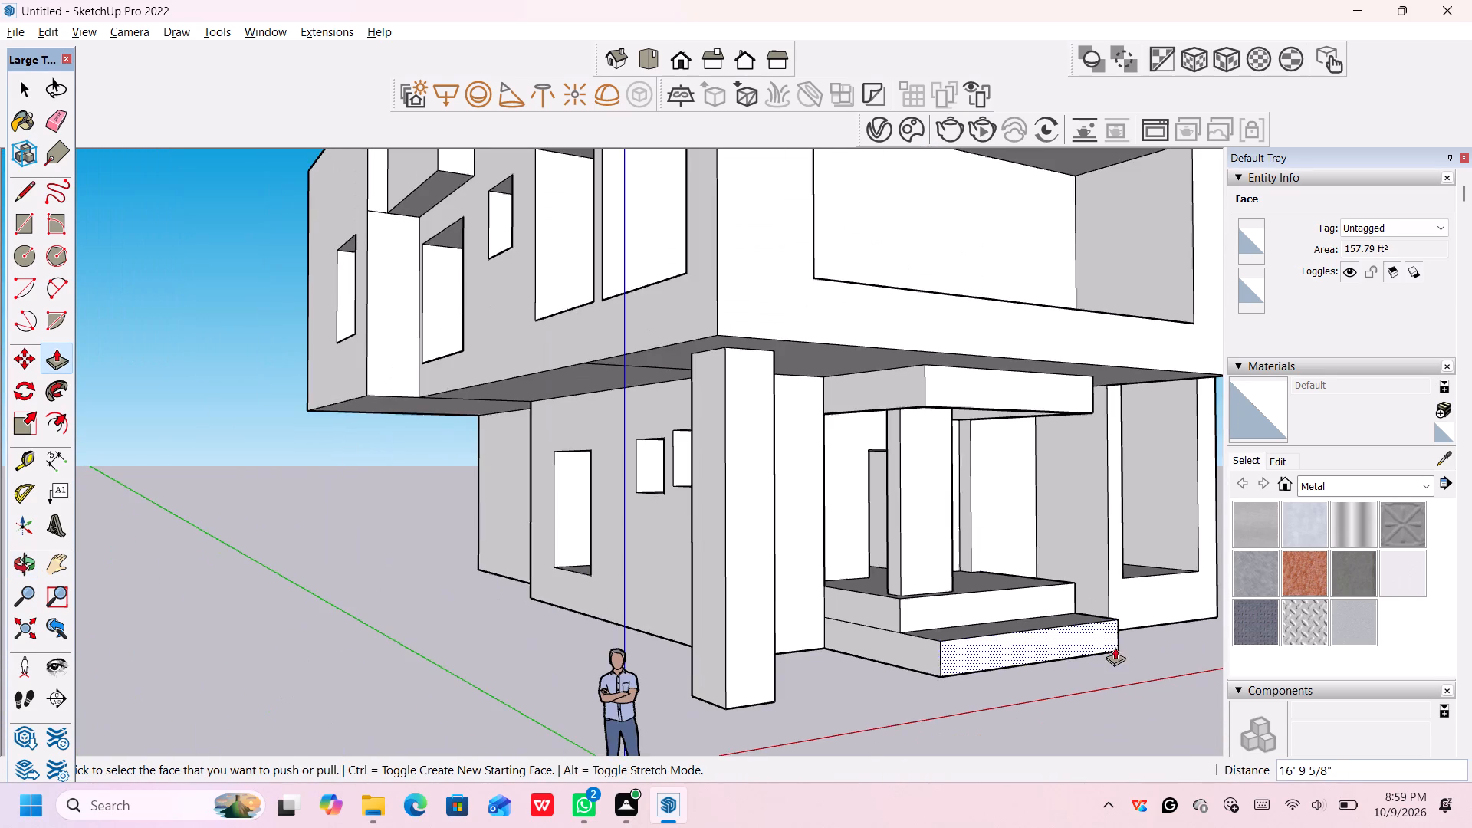
pyautogui.middleClick(1120, 698)
pyautogui.press('space')
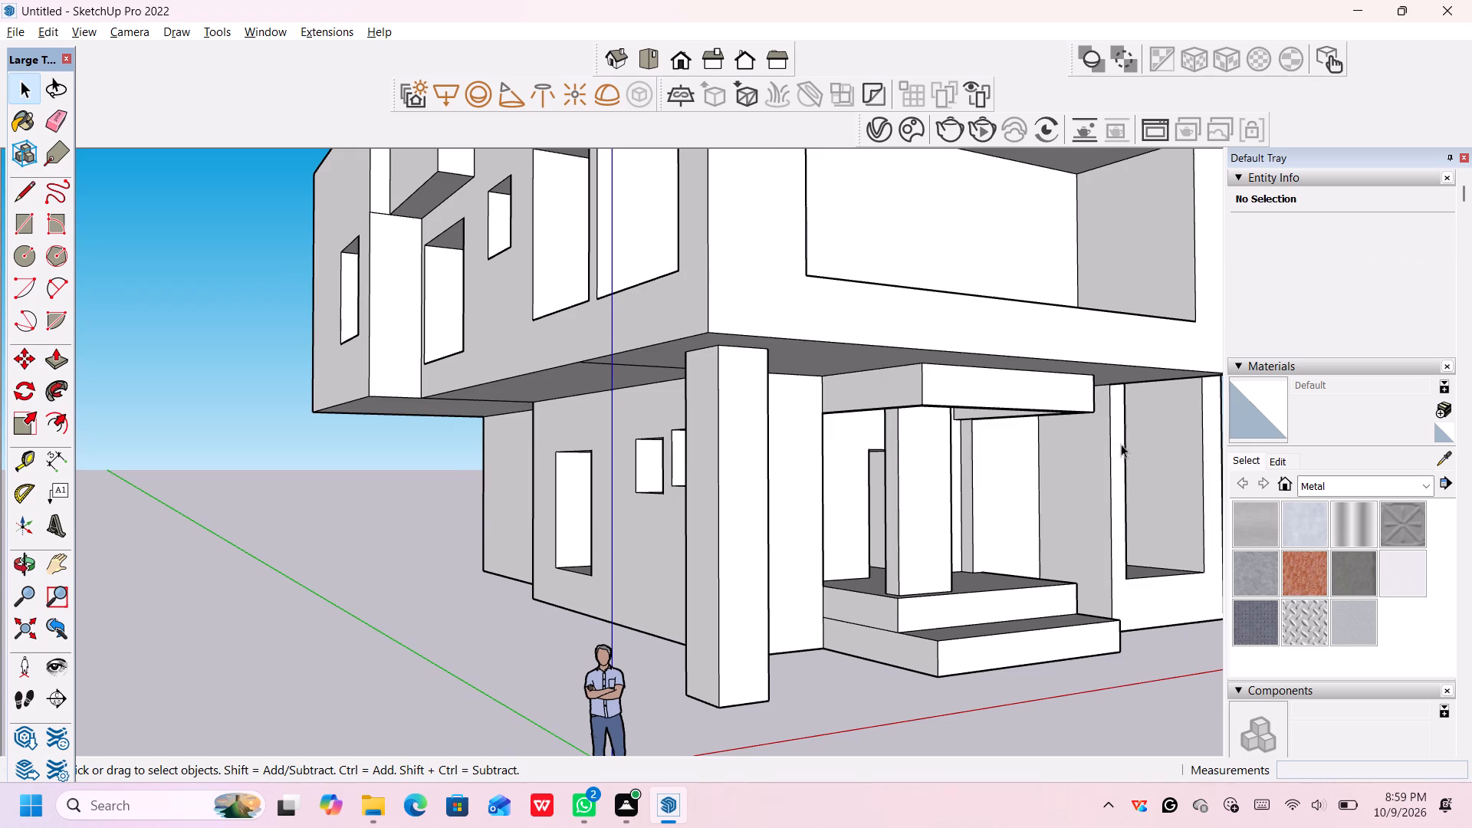
pyautogui.scroll(-11, 1119, 444)
pyautogui.moveTo(1036, 631); pyautogui.dragTo(966, 669, button='middle')
pyautogui.scroll(-5, 987, 654)
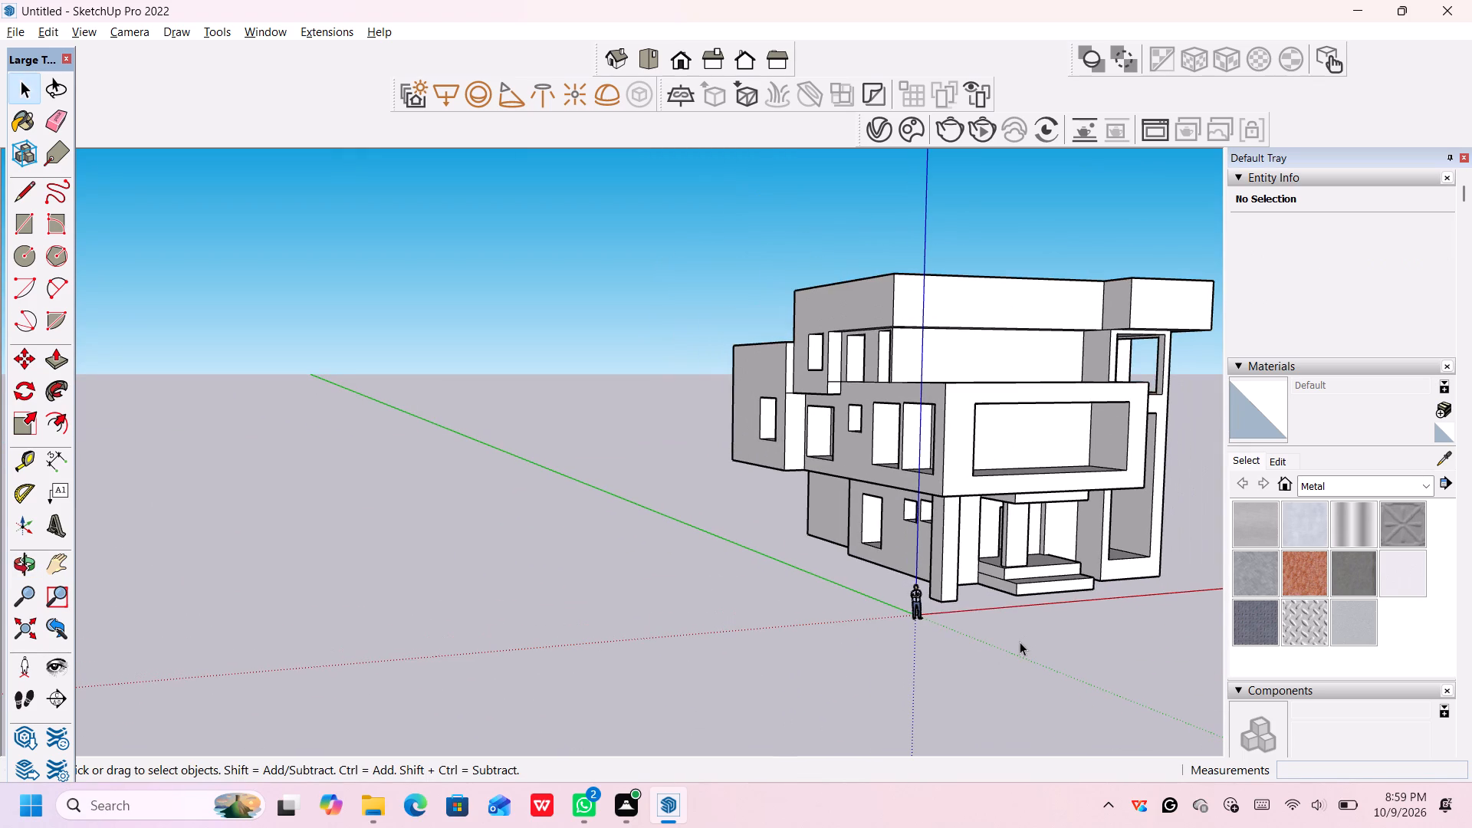
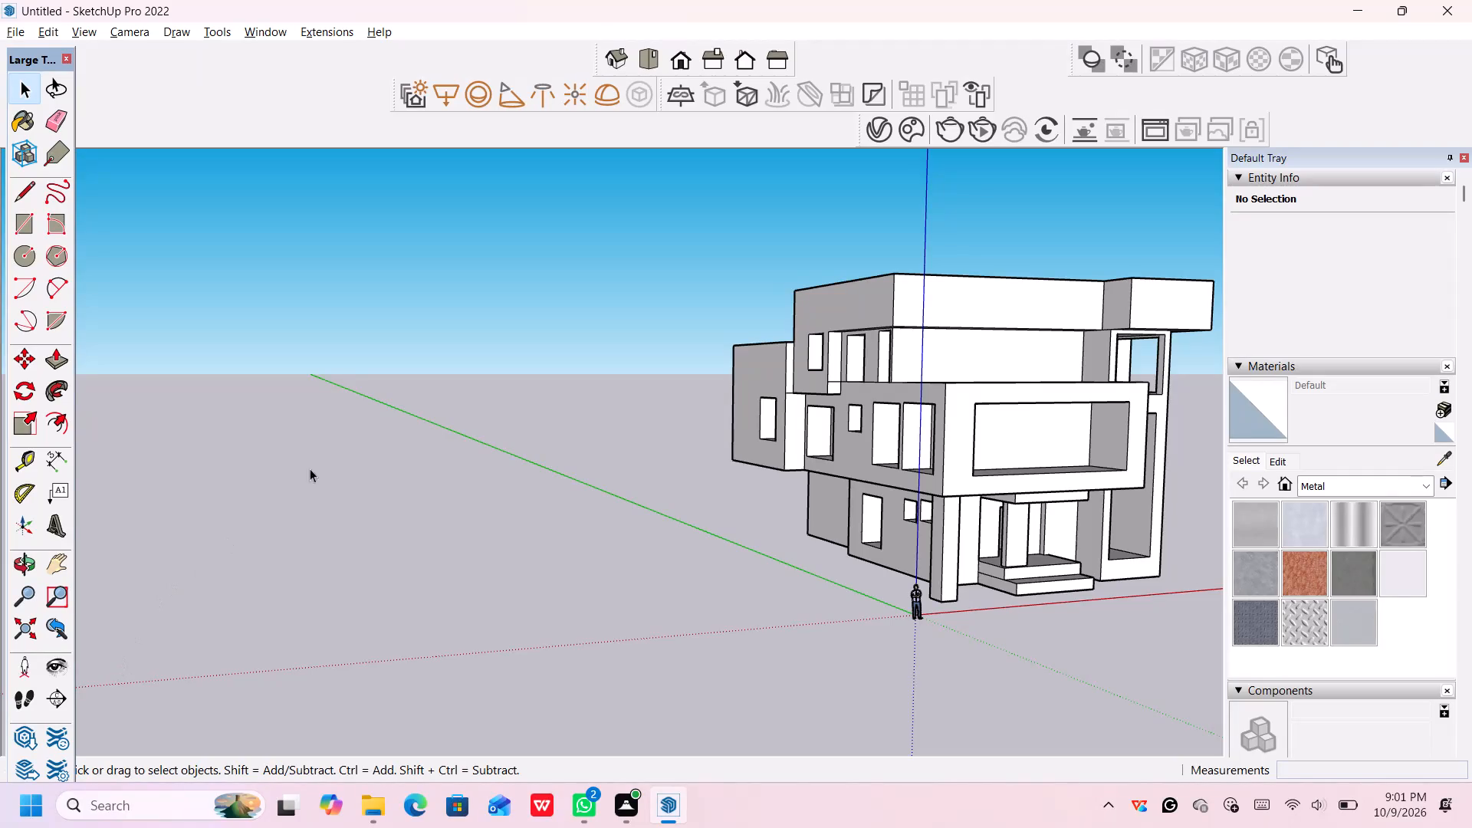
# Examine the front and side facades of the house model from several angles.
pyautogui.scroll(-2, 1097, 540)
pyautogui.moveTo(1074, 560); pyautogui.dragTo(1052, 563, button='middle')
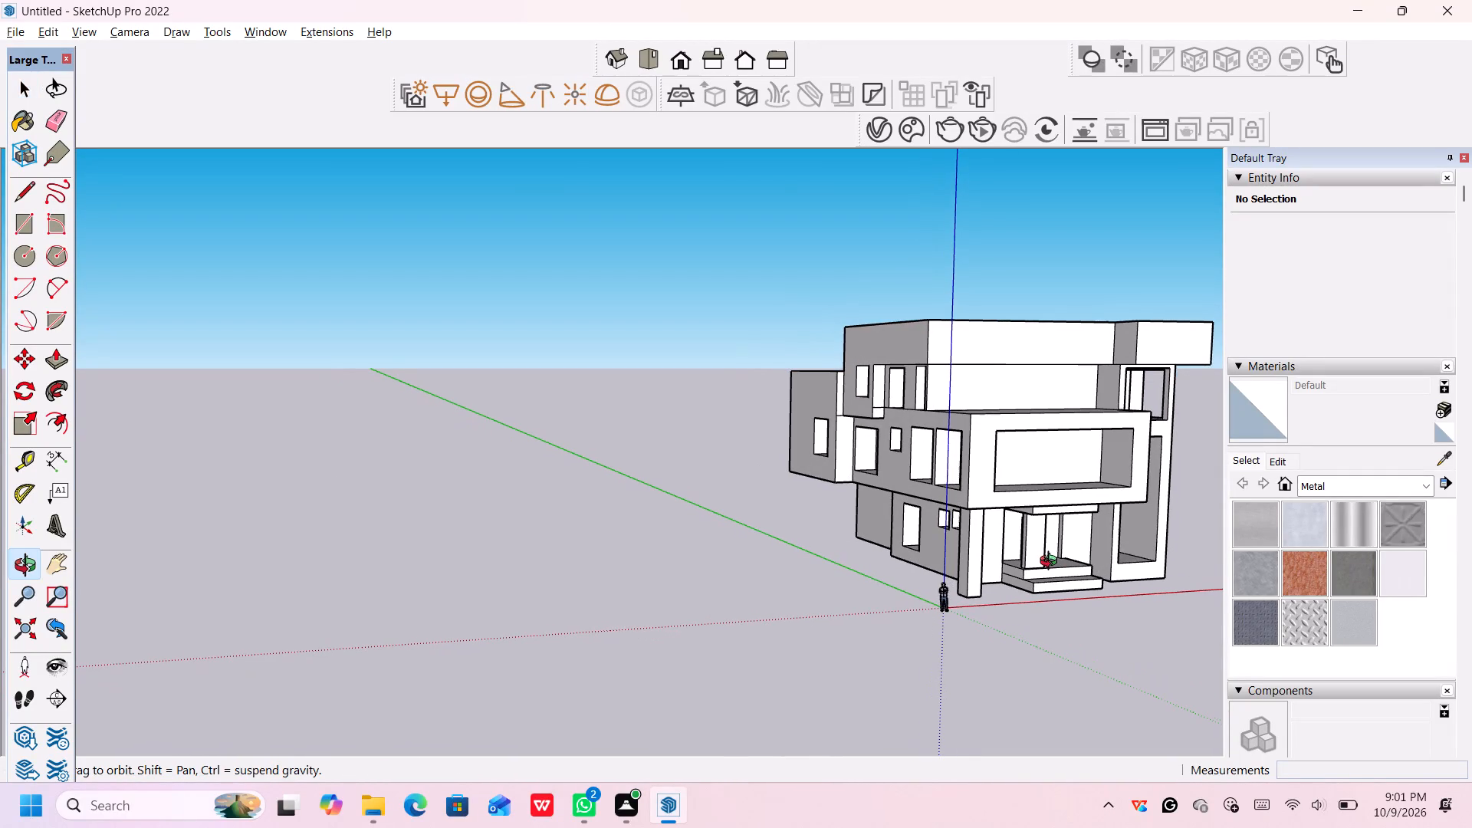
pyautogui.moveTo(1052, 563); pyautogui.dragTo(1053, 563, button='middle')
pyautogui.moveTo(1058, 558); pyautogui.dragTo(1056, 558, button='middle')
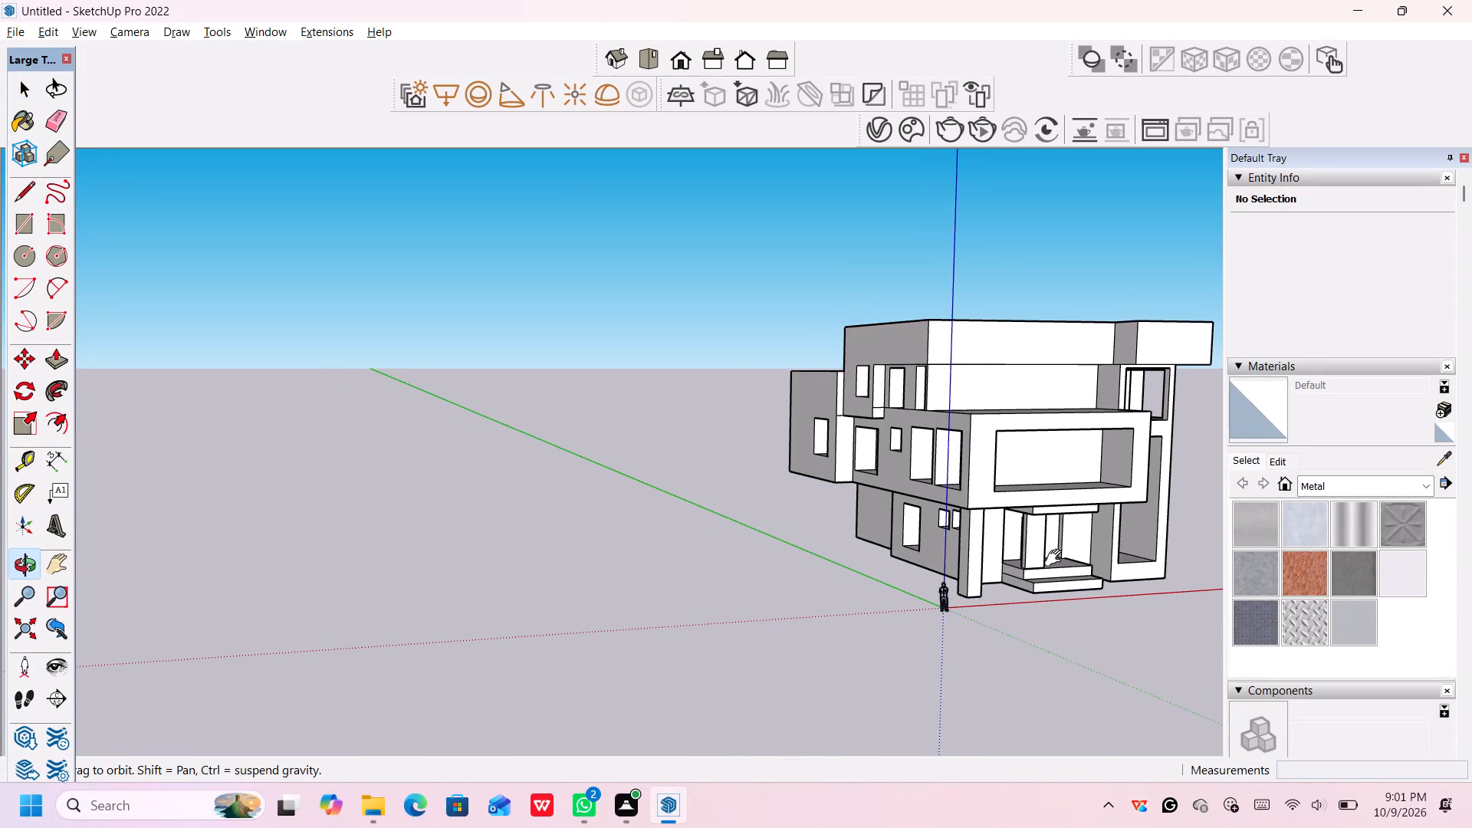
pyautogui.moveTo(1056, 558); pyautogui.dragTo(666, 659, button='middle')
pyautogui.moveTo(619, 654); pyautogui.dragTo(704, 654, button='middle')
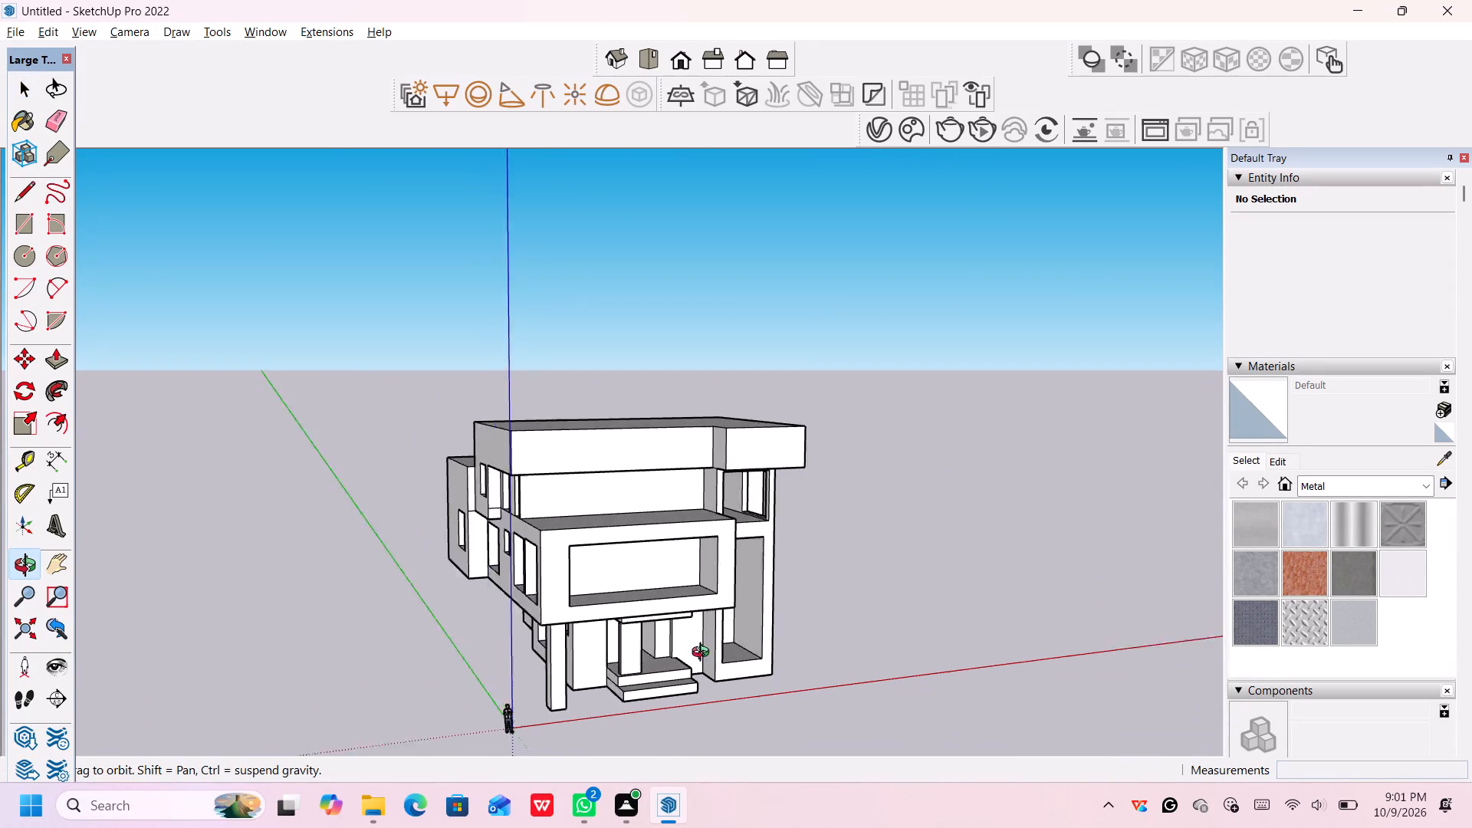
pyautogui.moveTo(704, 654); pyautogui.dragTo(769, 643, button='middle')
pyautogui.scroll(2, 656, 648)
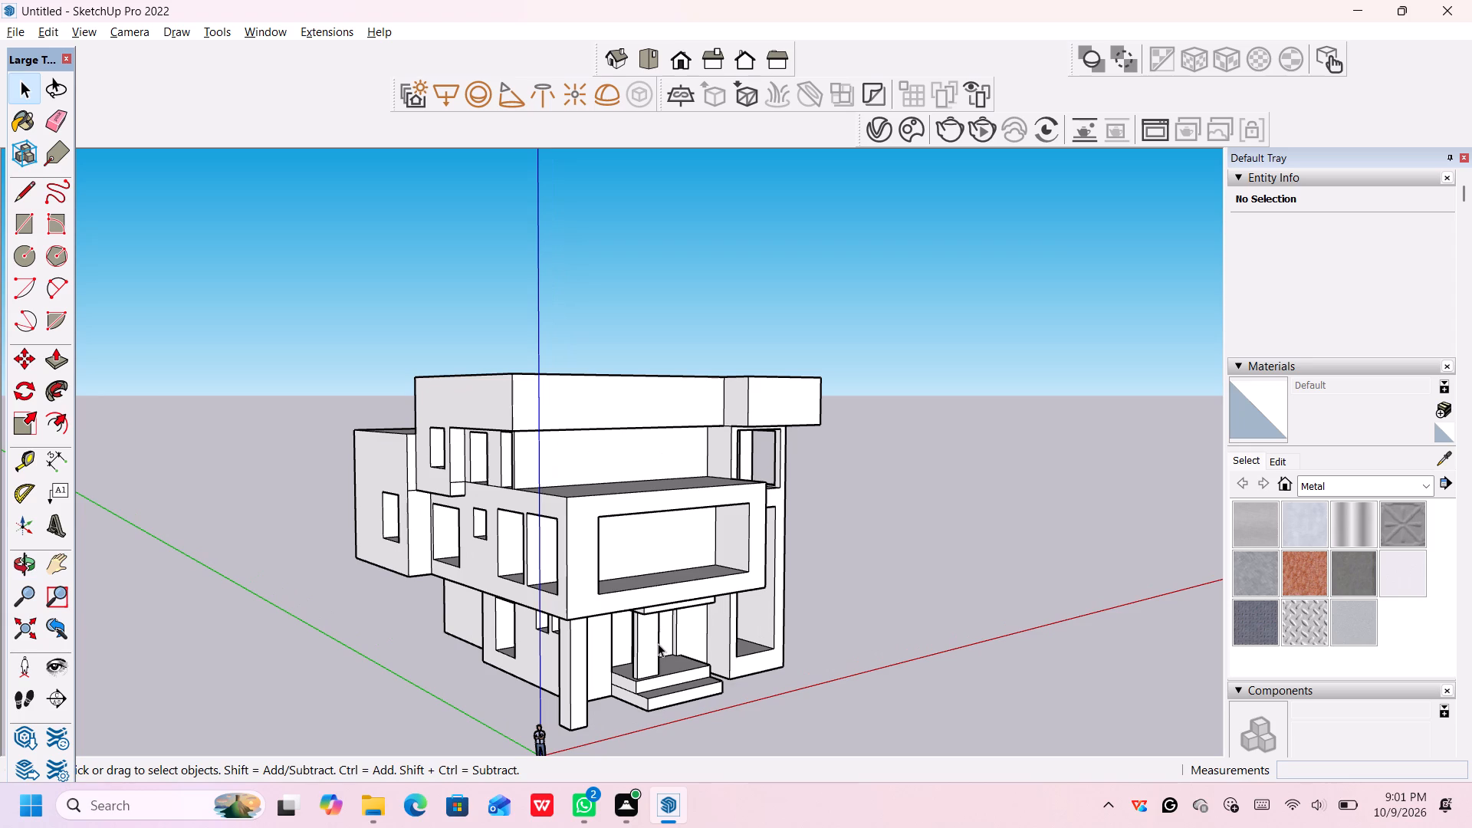
pyautogui.scroll(3, 702, 544)
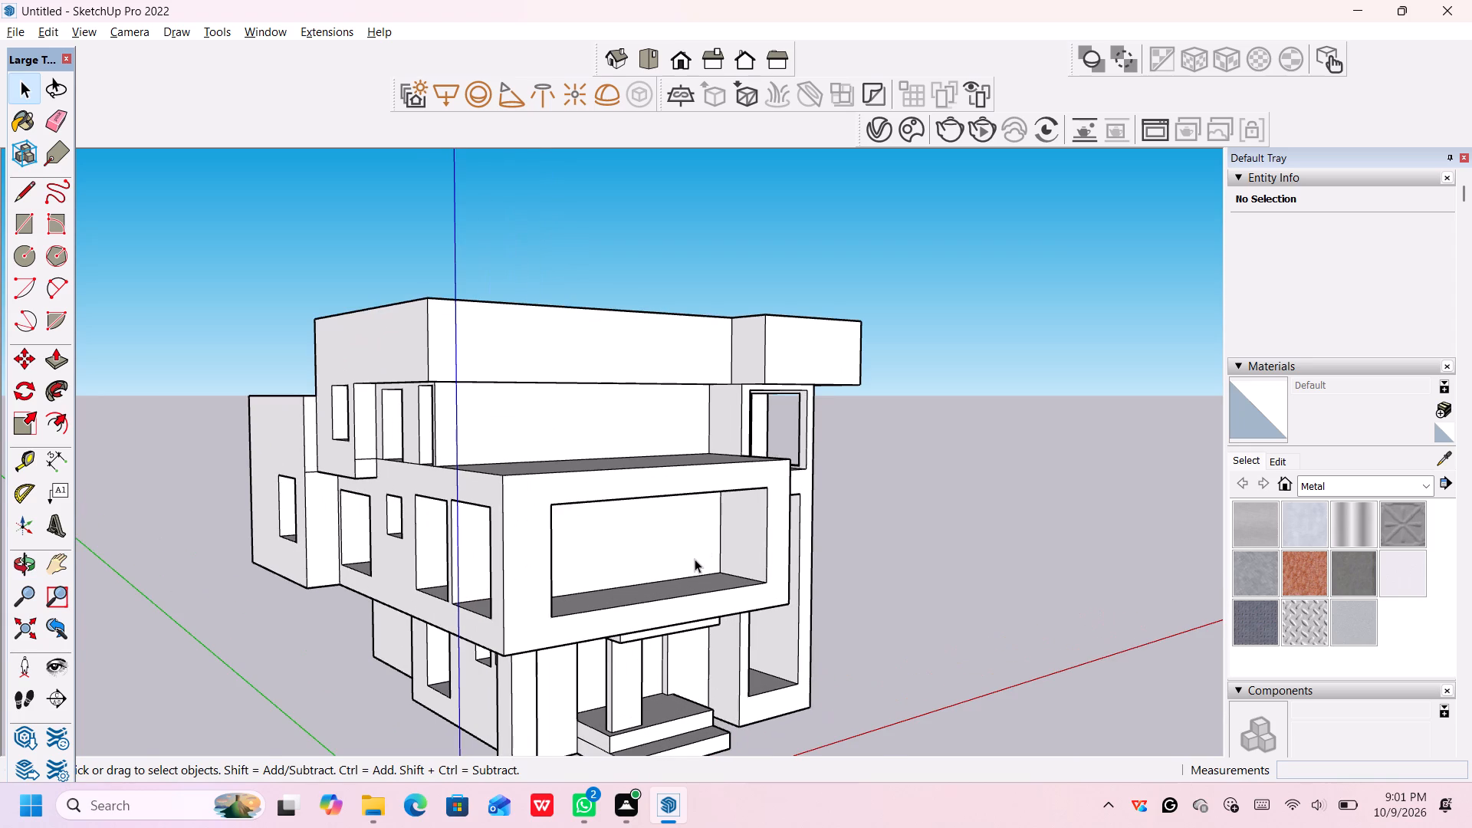
# Delete the three leftover rectangle edges at the ceiling corner of the middle-floor balcony recess on the front facade.
pyautogui.scroll(6, 695, 559)
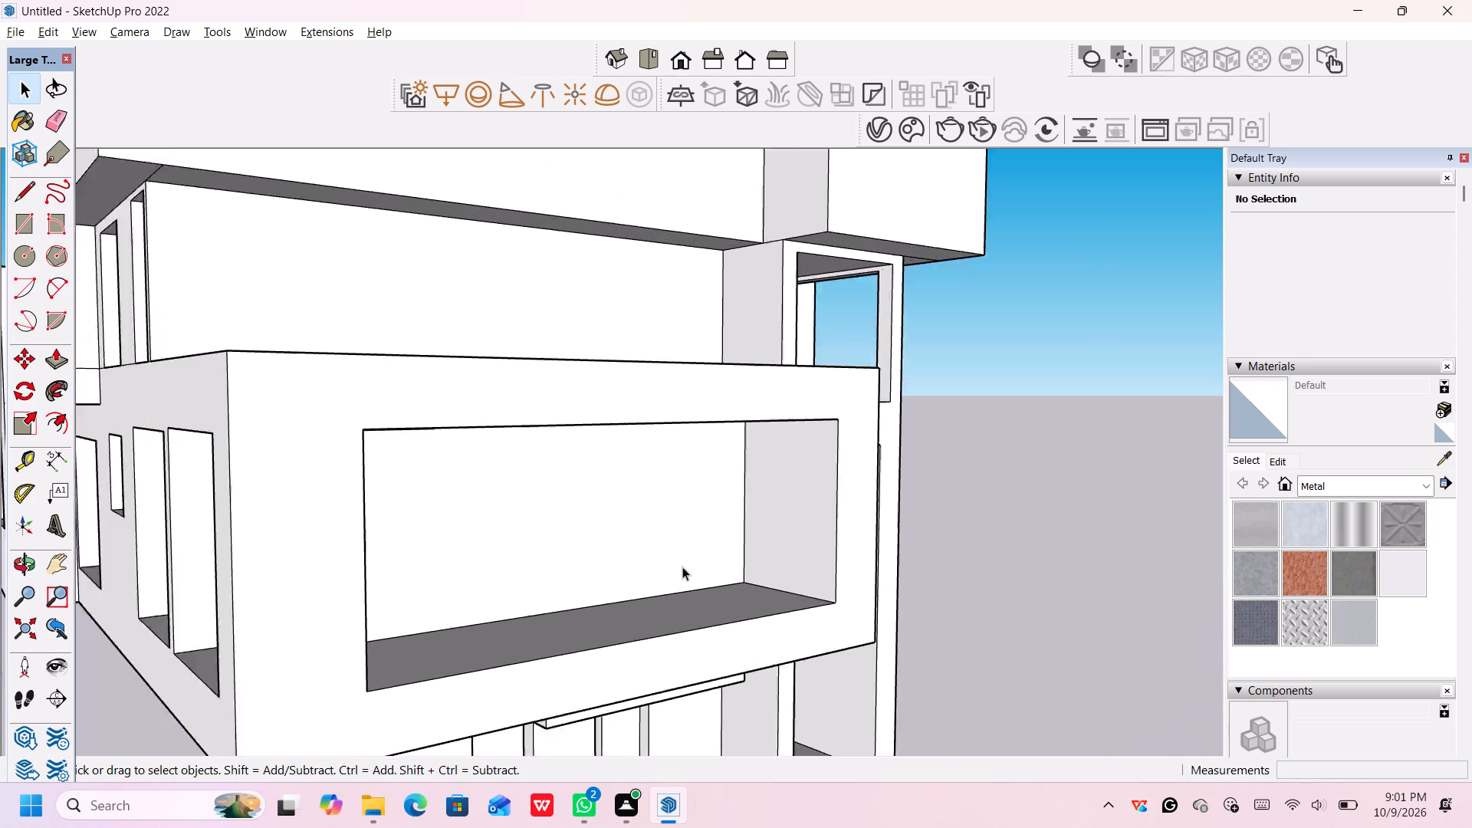
pyautogui.moveTo(682, 569); pyautogui.dragTo(665, 533, button='middle')
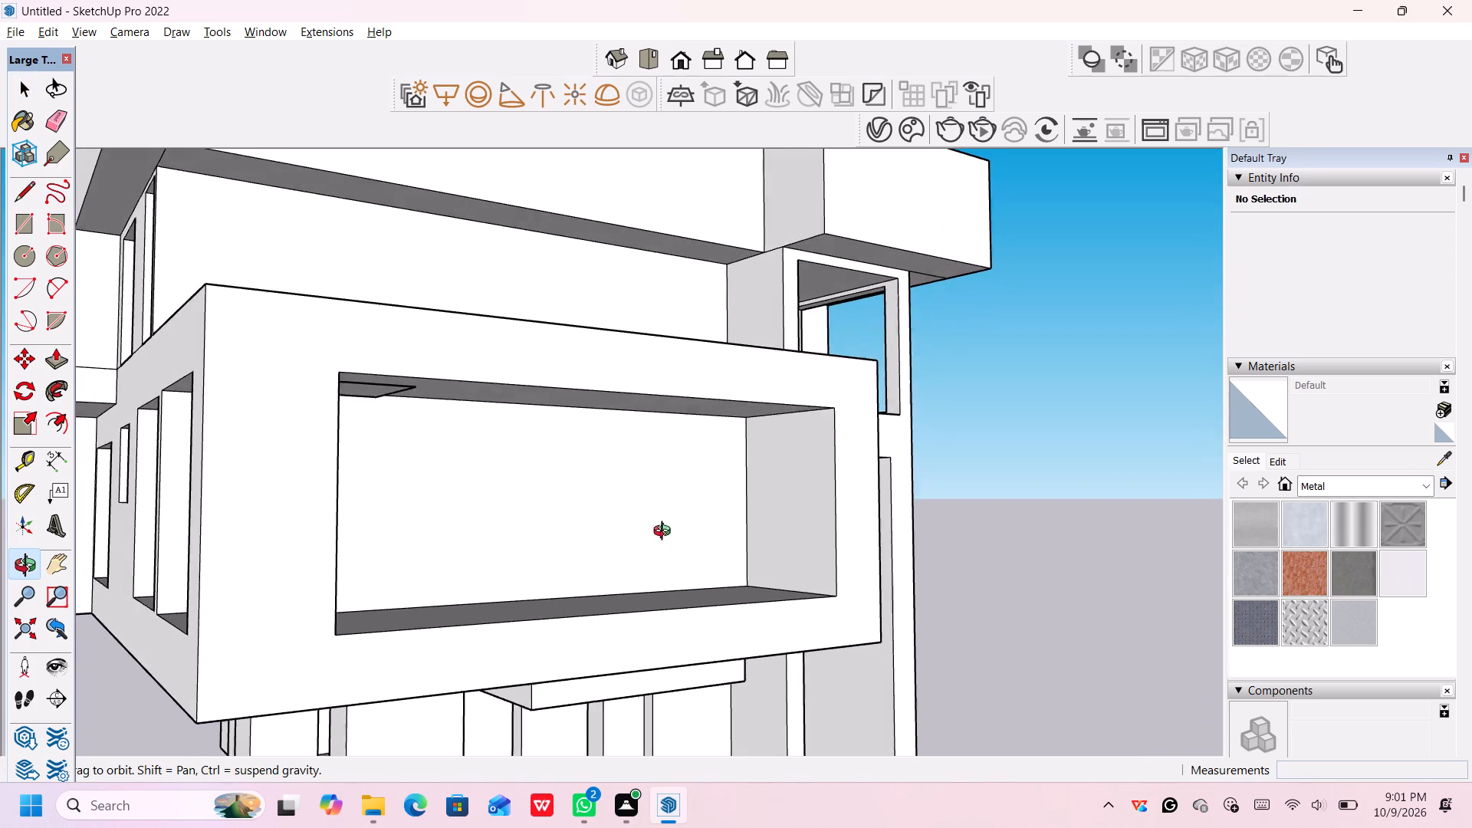
pyautogui.moveTo(665, 533); pyautogui.dragTo(667, 535, button='middle')
pyautogui.scroll(2, 423, 426)
pyautogui.scroll(1, 356, 409)
pyautogui.moveTo(354, 403); pyautogui.dragTo(356, 402, button='middle')
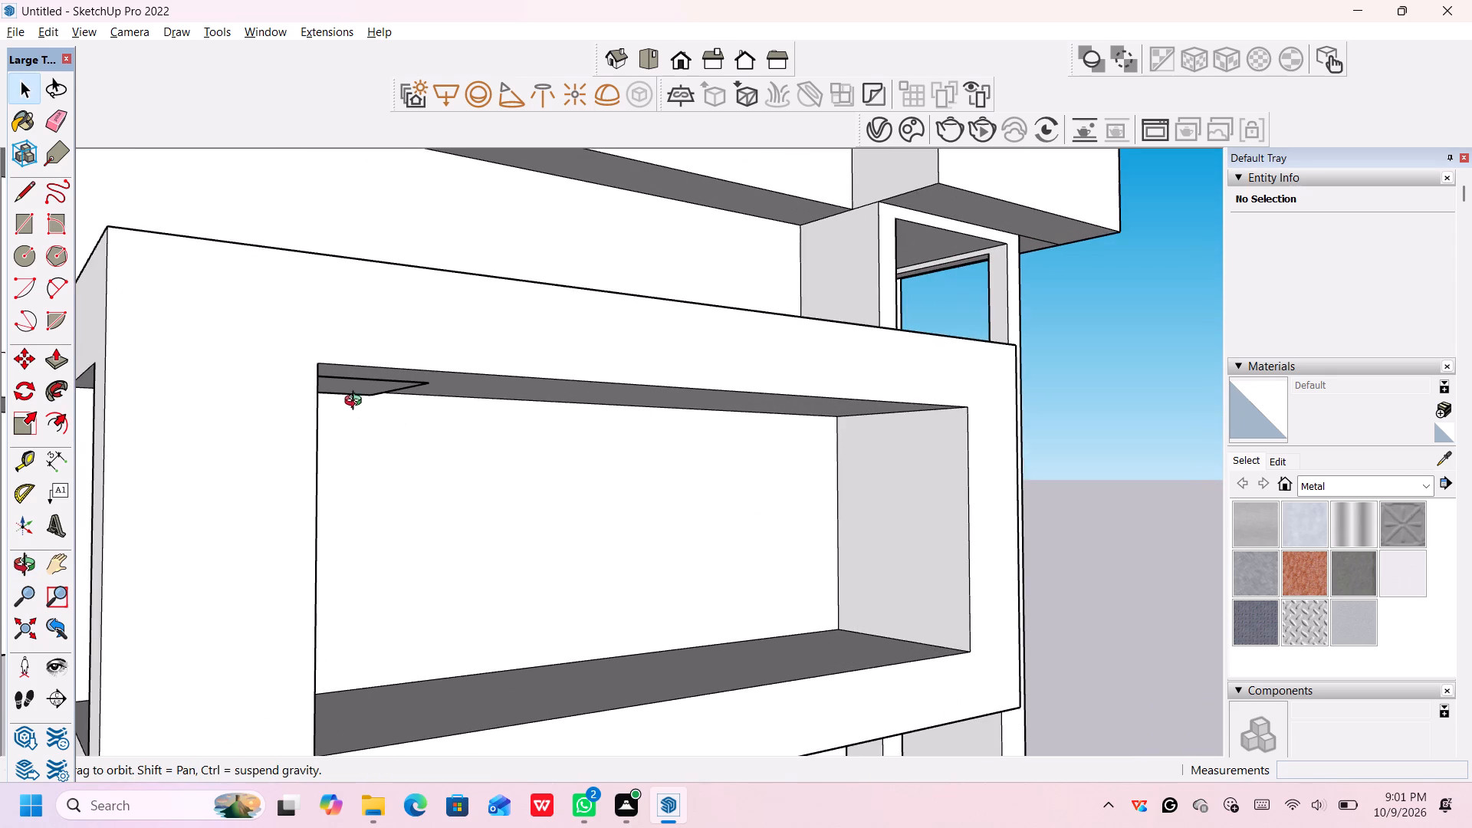
pyautogui.moveTo(356, 402); pyautogui.dragTo(307, 418, button='middle')
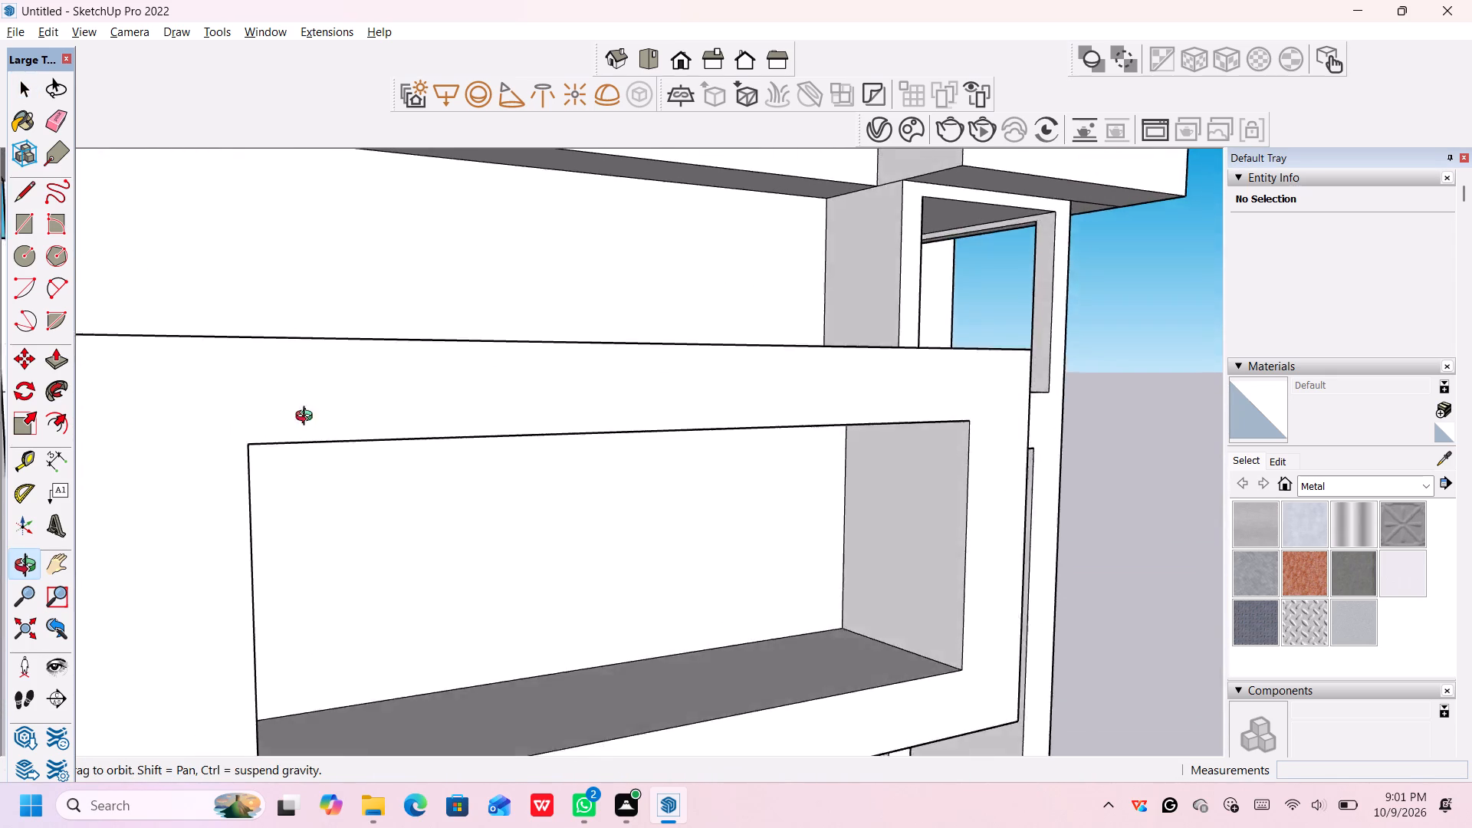
pyautogui.moveTo(307, 418); pyautogui.dragTo(301, 337, button='middle')
pyautogui.scroll(3, 307, 336)
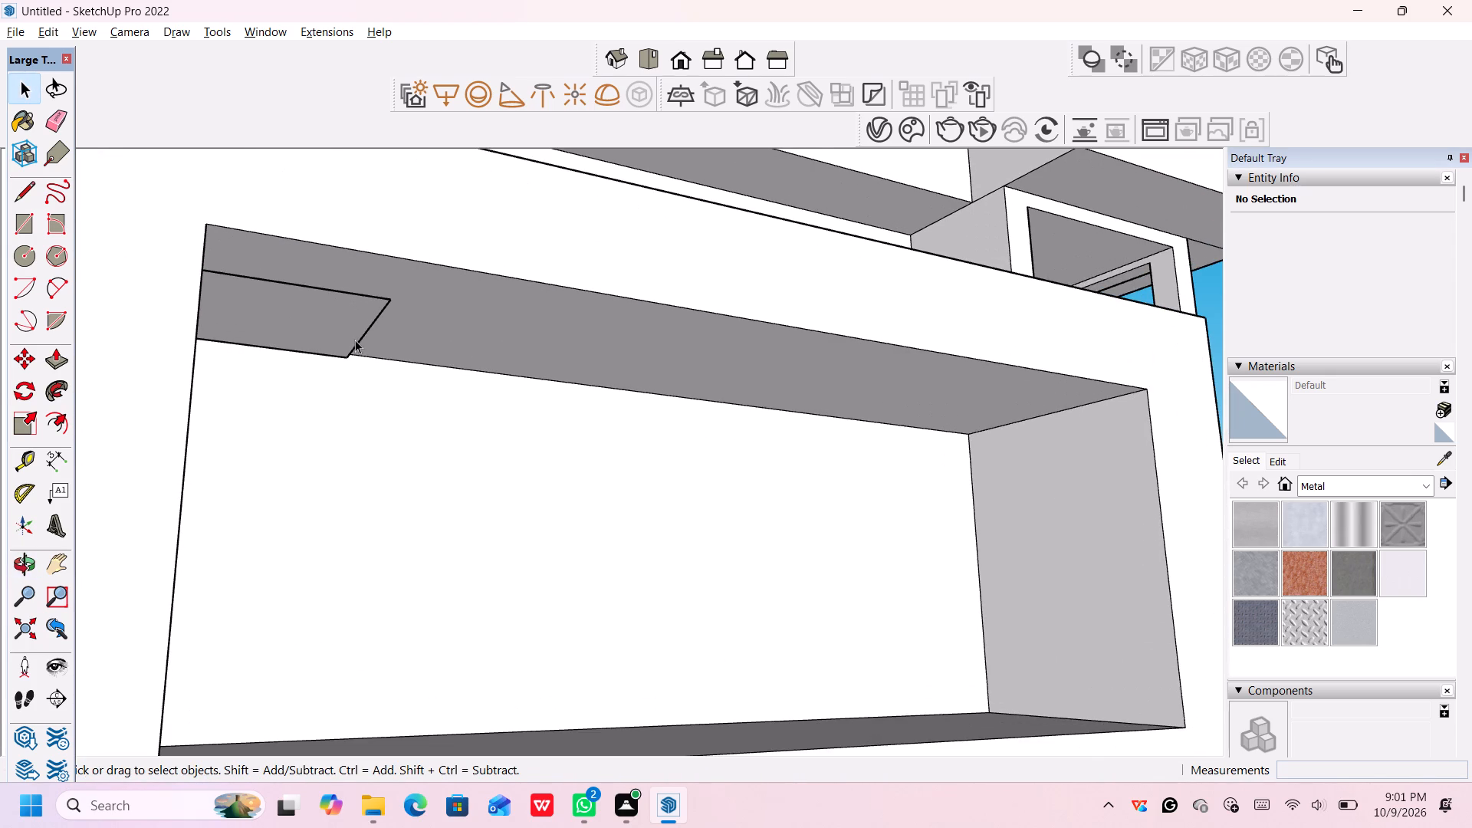
pyautogui.click(359, 340)
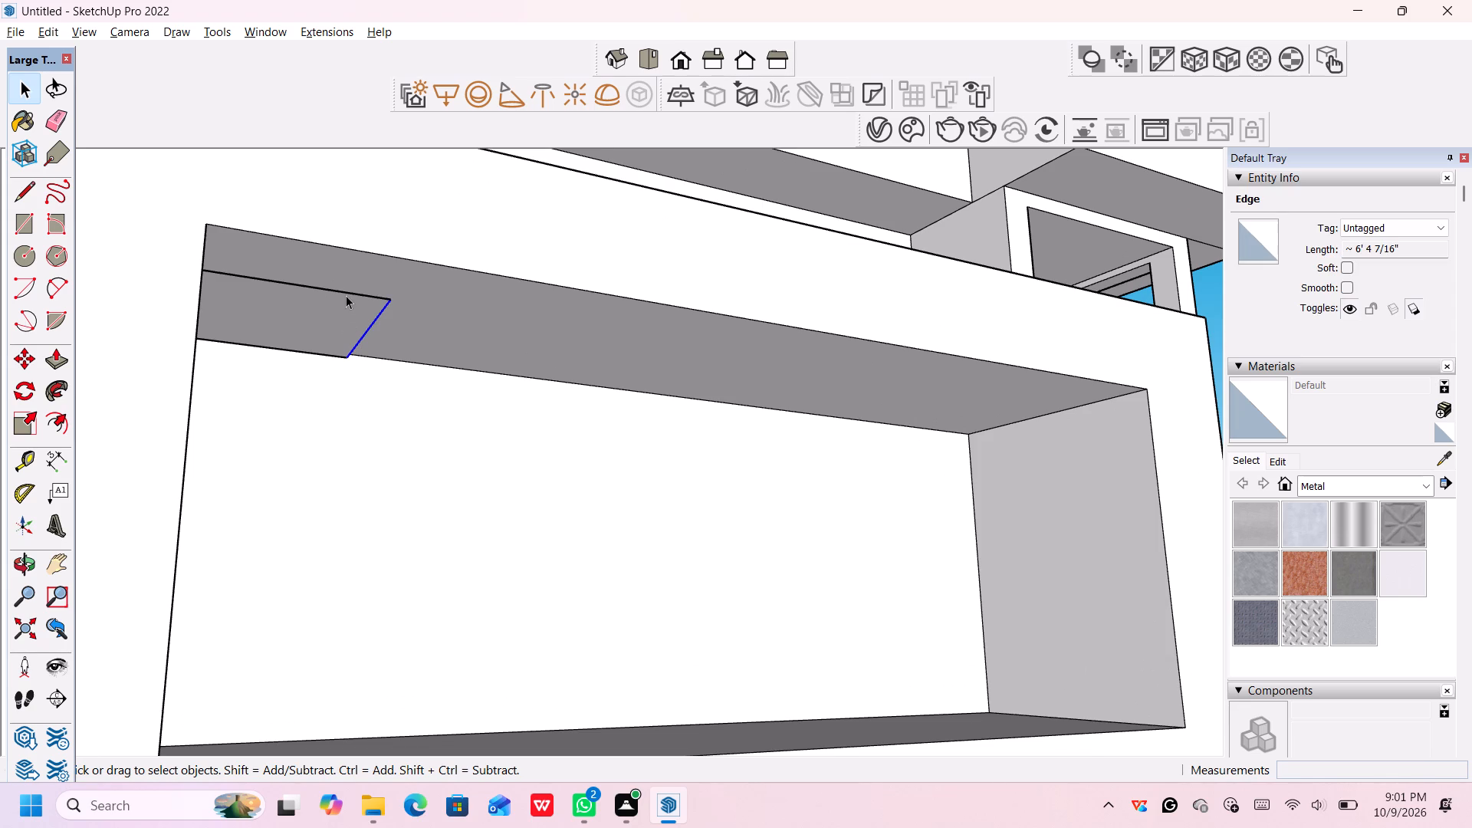
pyautogui.press('Delete')
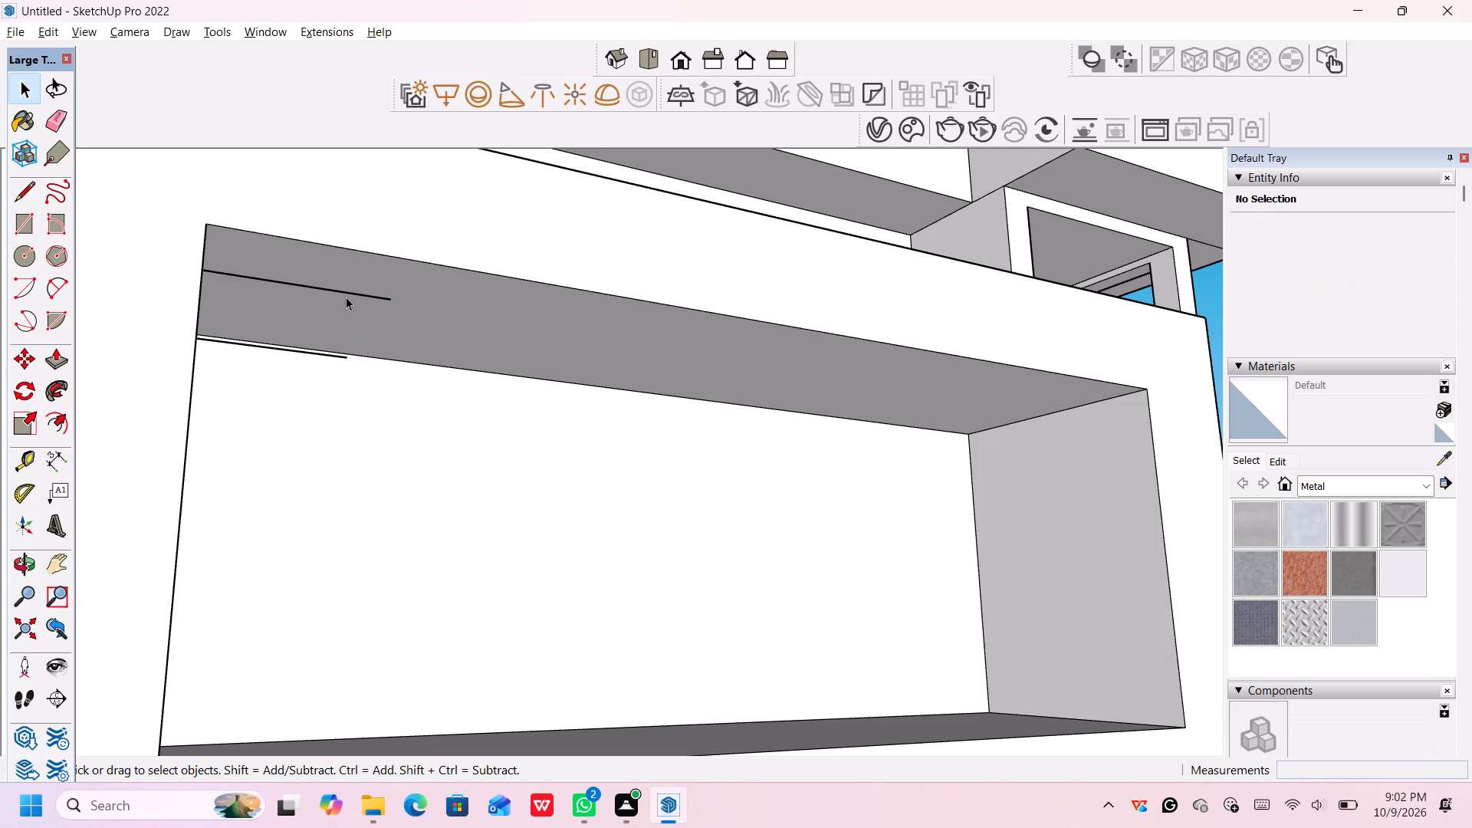
pyautogui.click(347, 291)
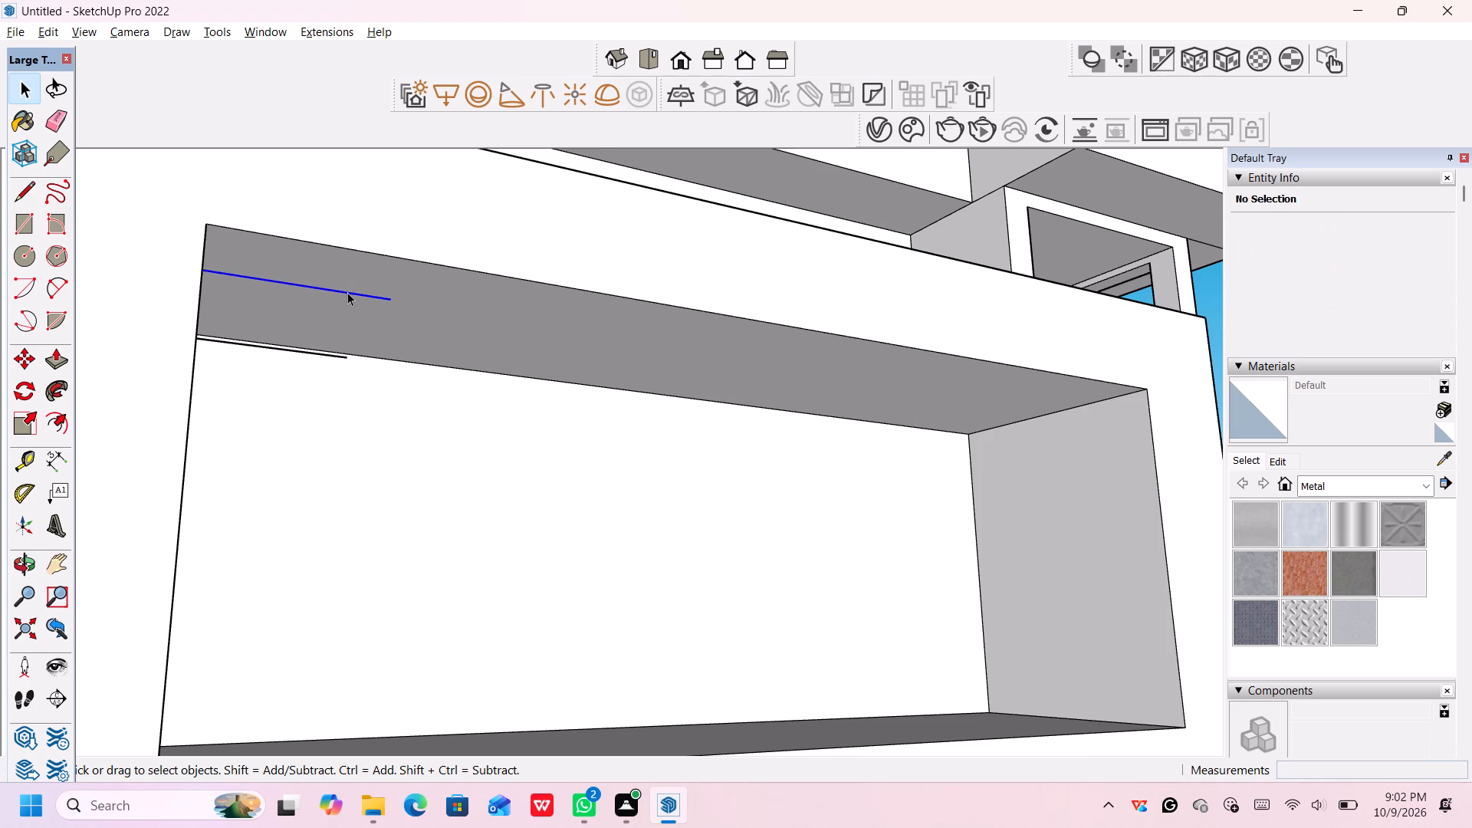
pyautogui.press('Delete')
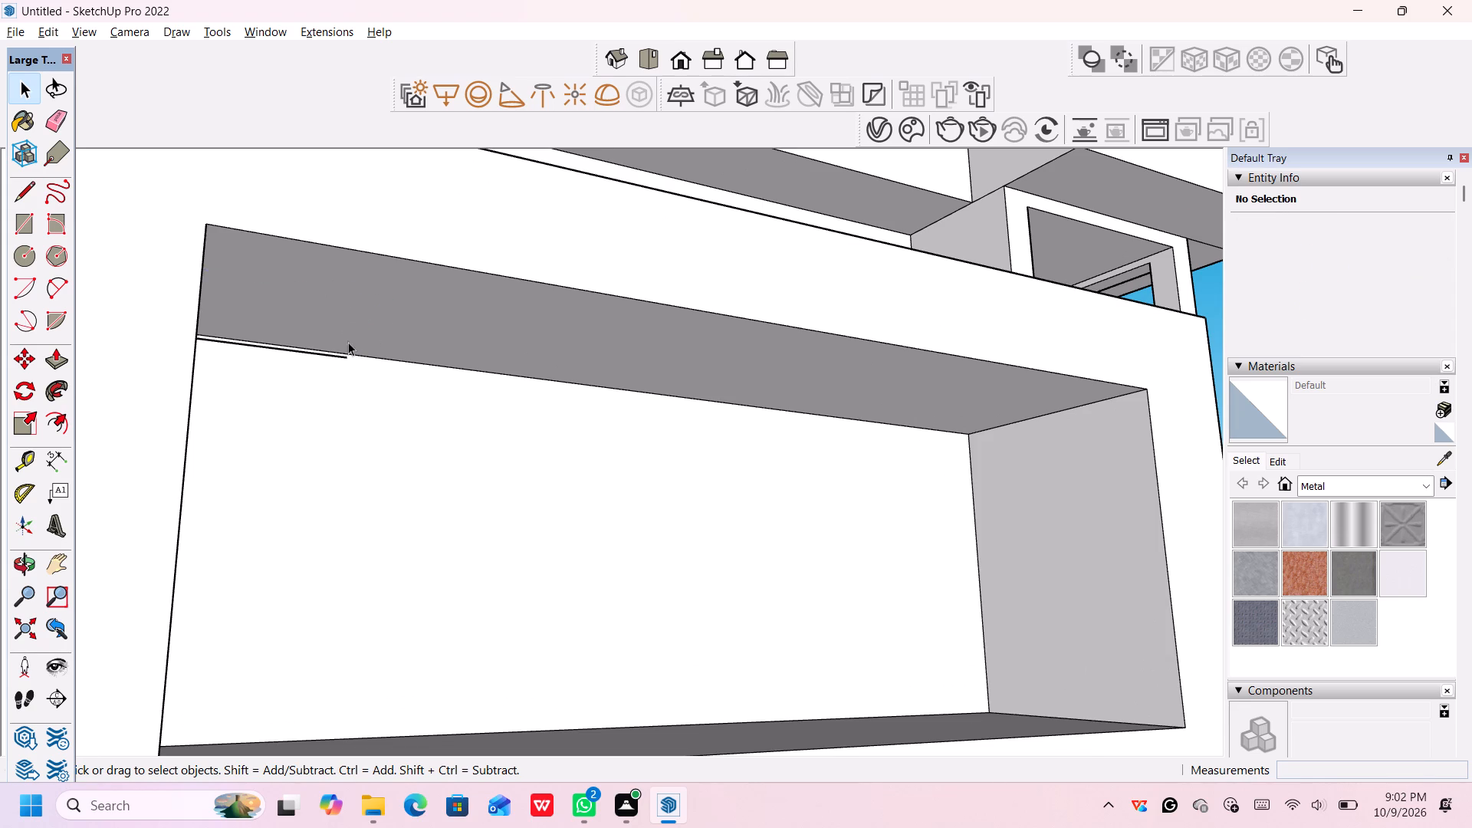
pyautogui.click(313, 350)
pyautogui.click(313, 353)
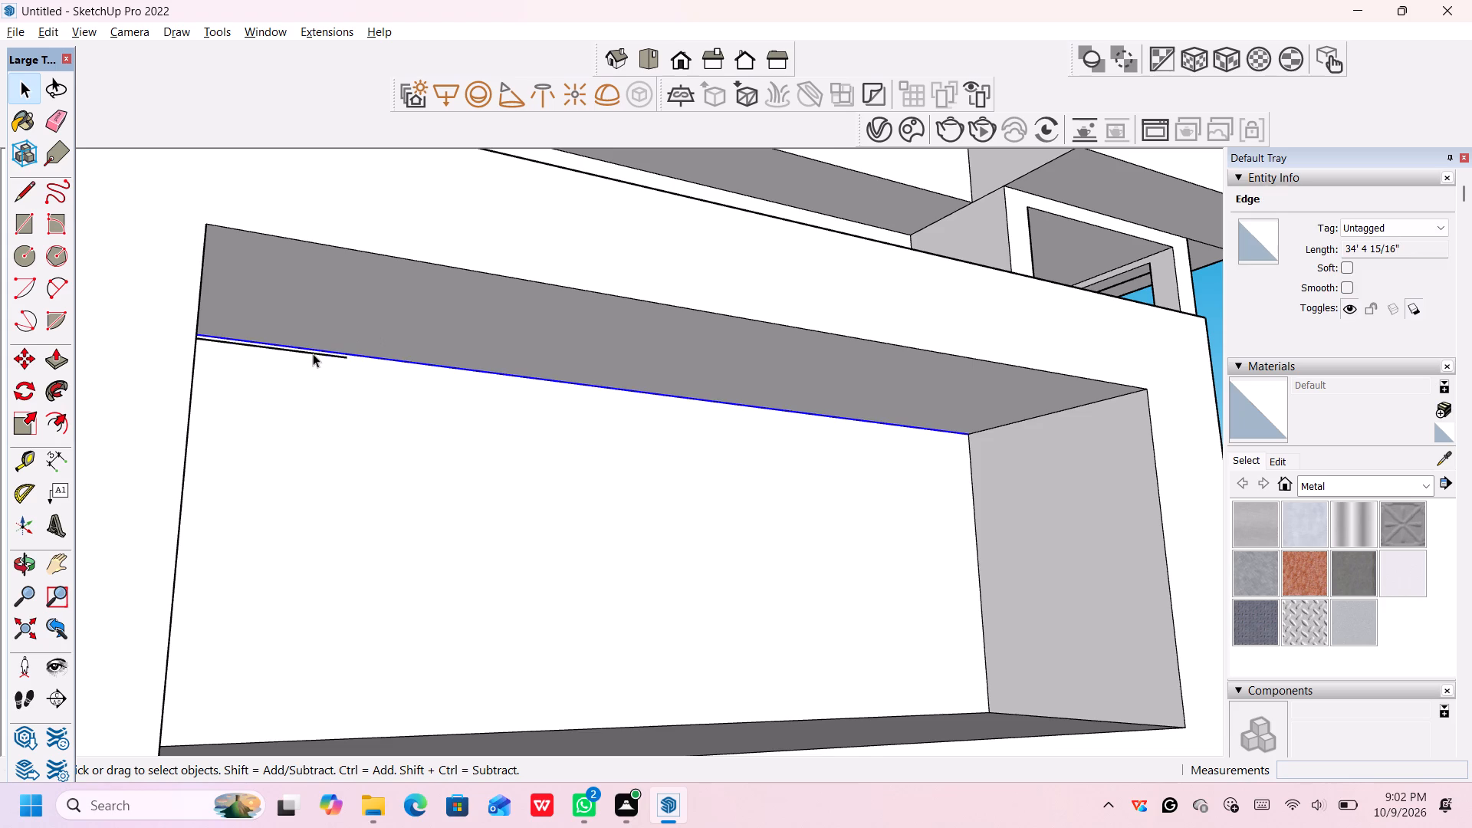
pyautogui.press('Delete')
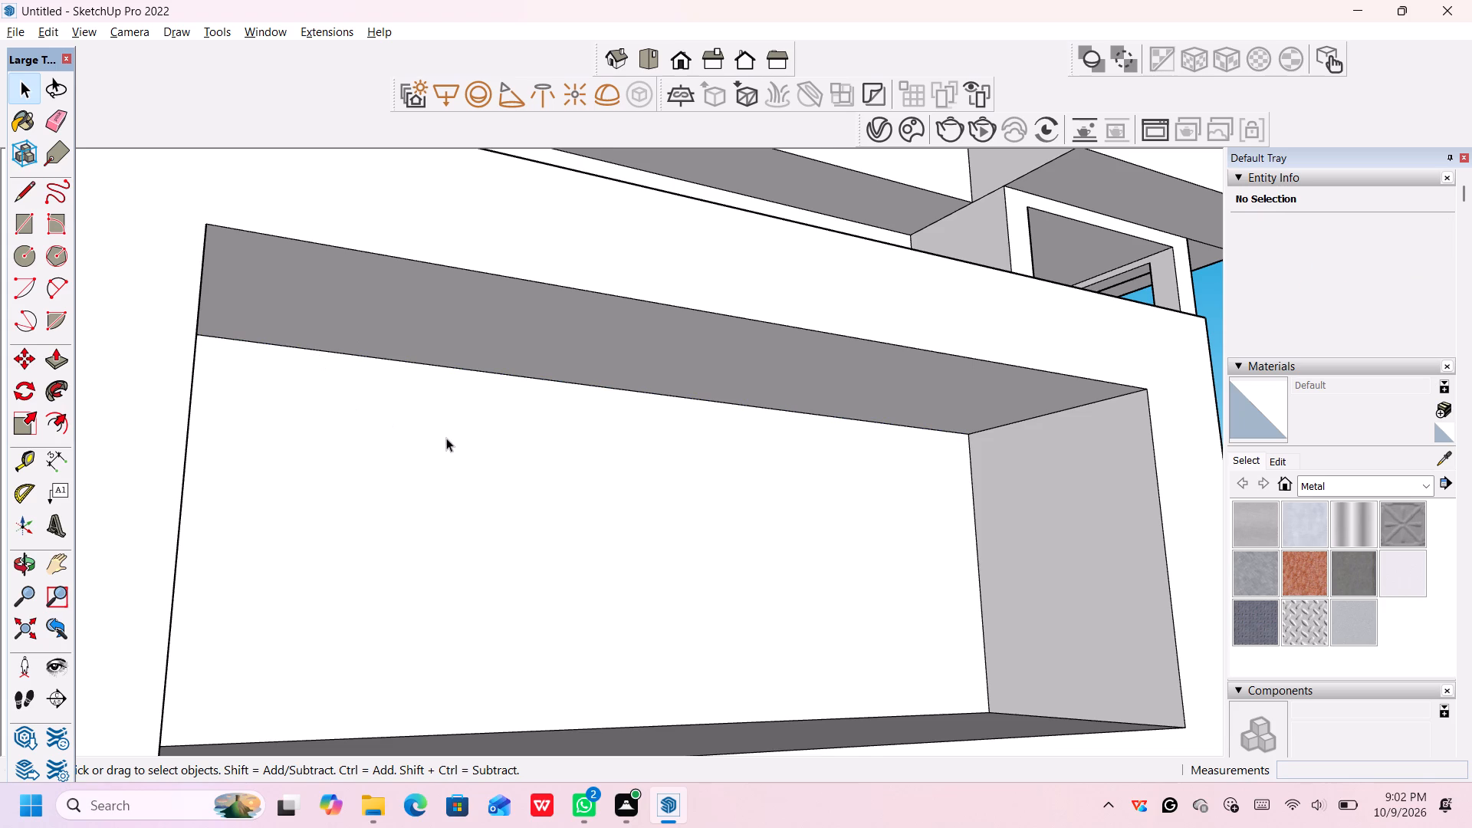
# Draw three full-height rectangles along the balcony recess's back wall, about 9' 2", 3' 6" and 2' 11" wide by 12' 11" high.
pyautogui.scroll(-5, 464, 440)
pyautogui.moveTo(626, 501); pyautogui.dragTo(638, 524, button='middle')
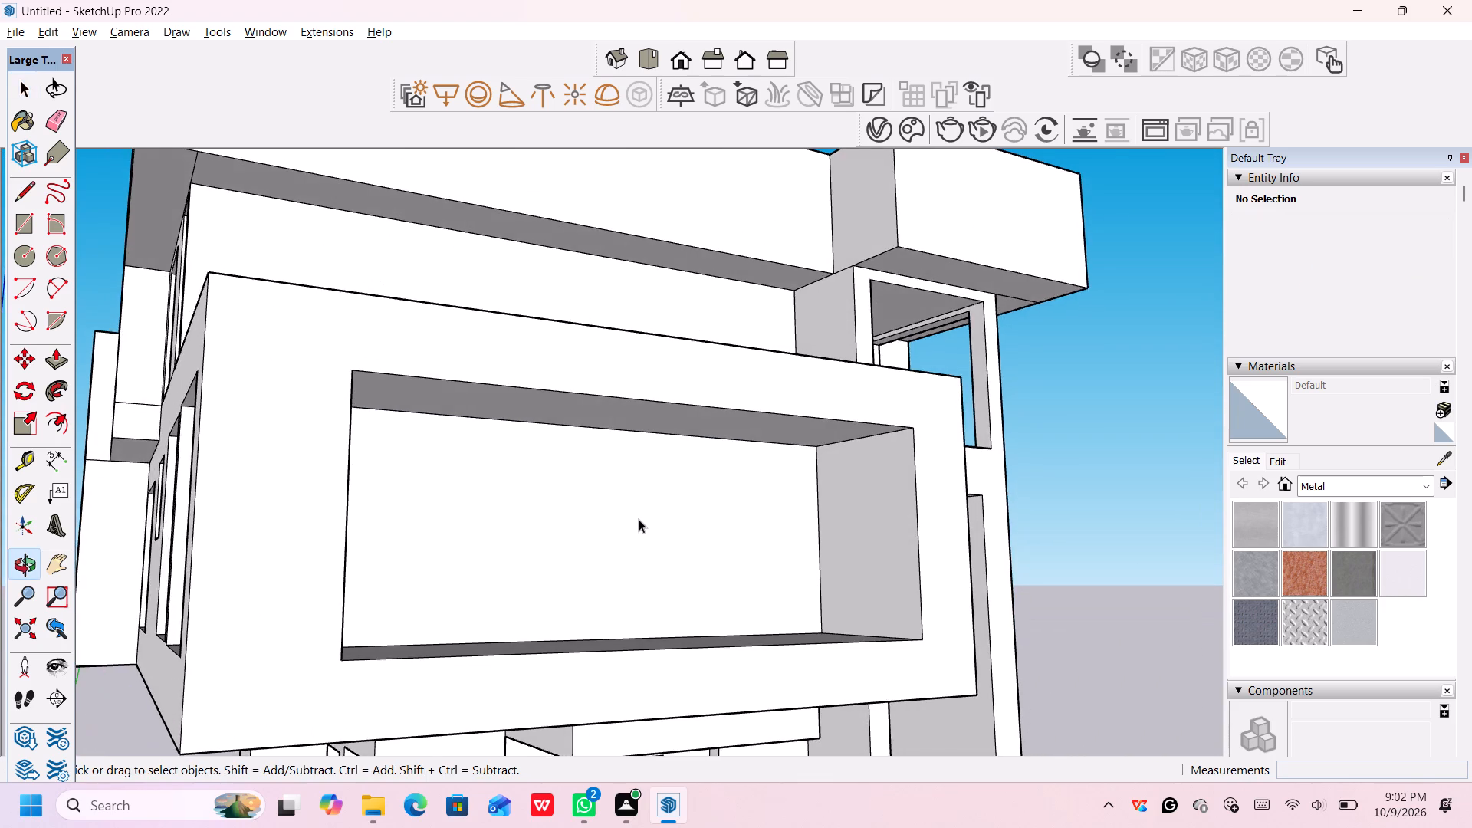
pyautogui.scroll(3, 639, 524)
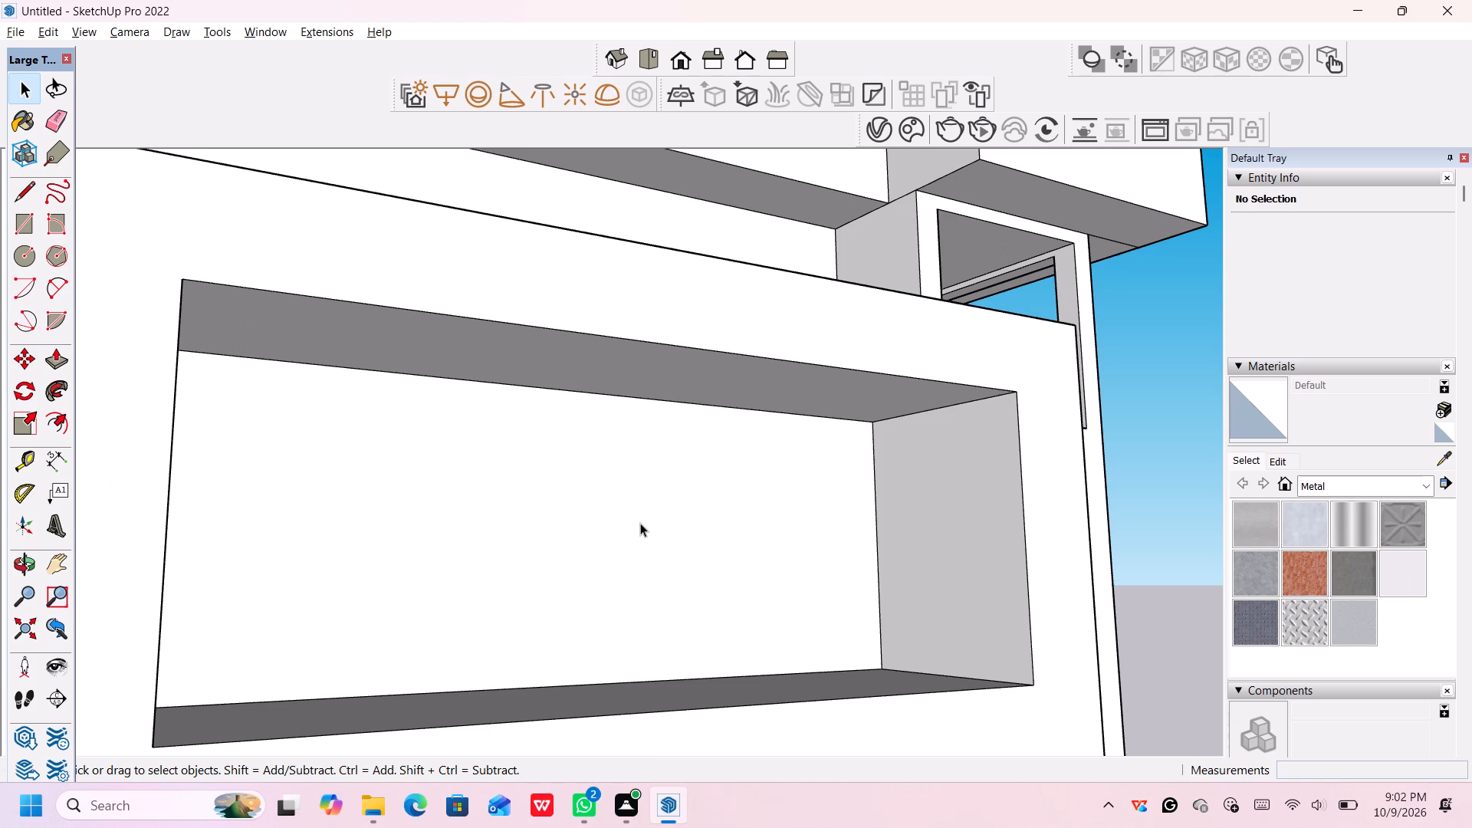
pyautogui.press('r')
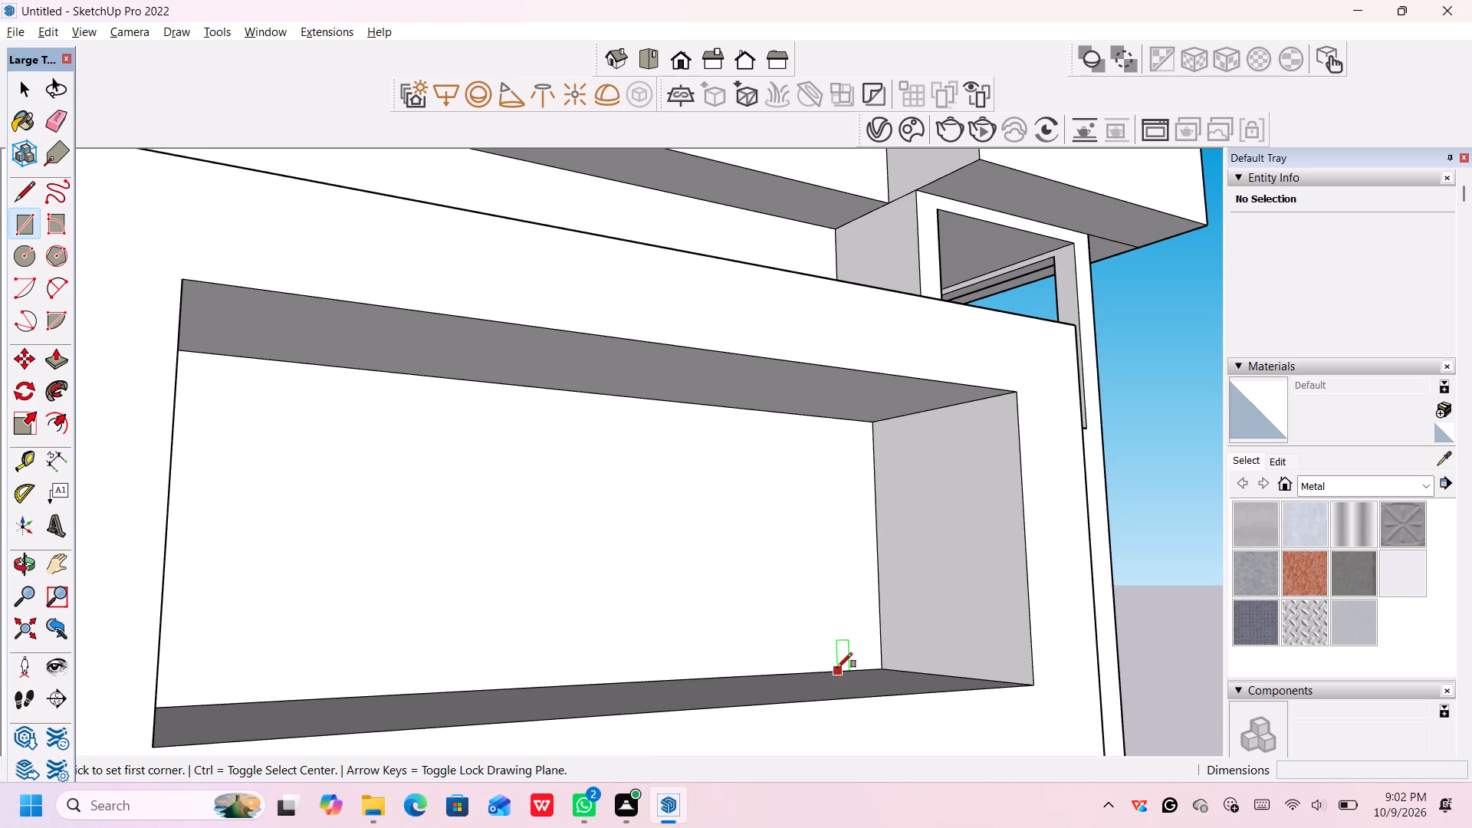
pyautogui.click(884, 668)
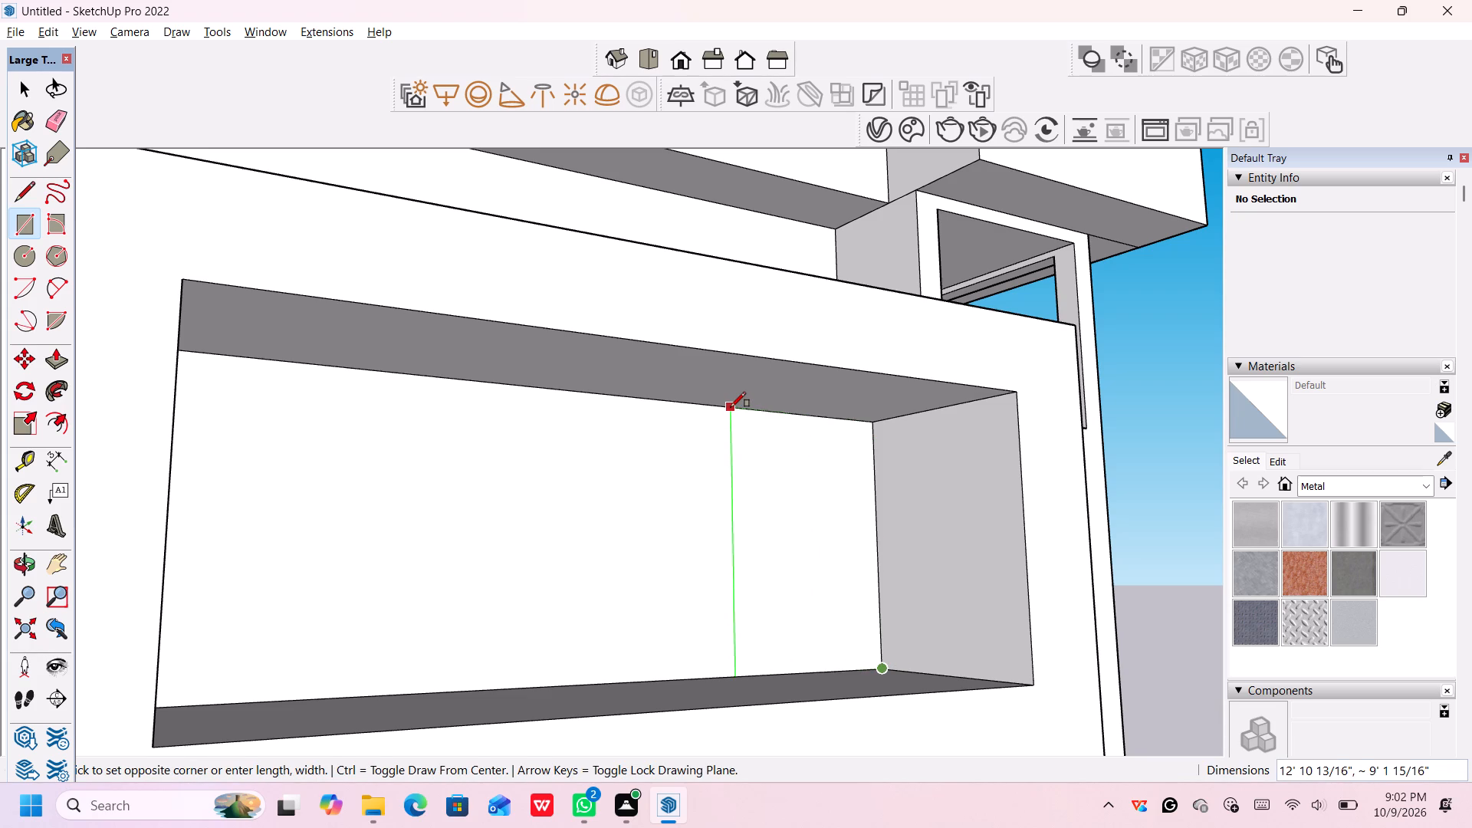
pyautogui.click(731, 408)
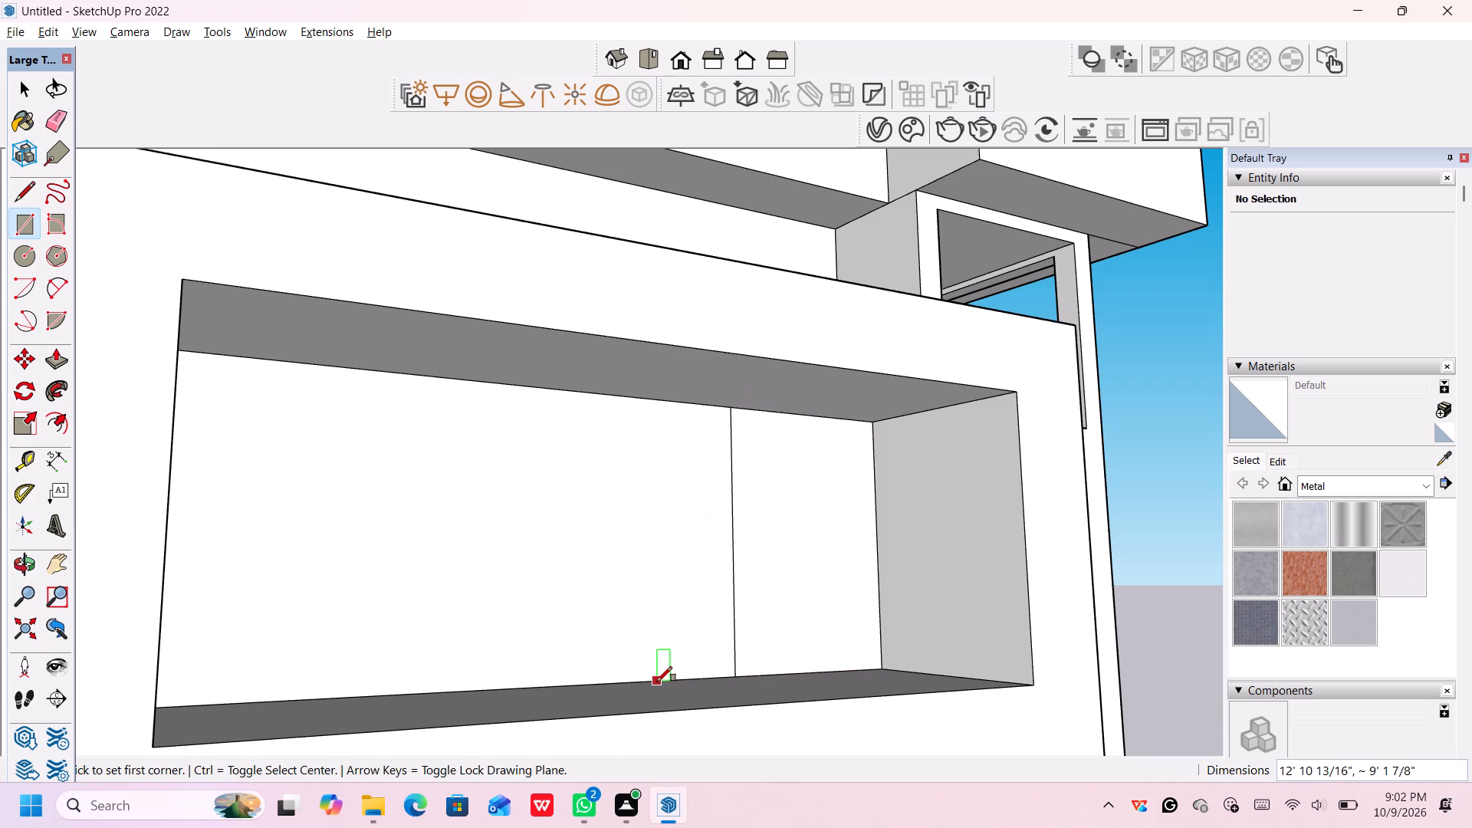
pyautogui.click(609, 685)
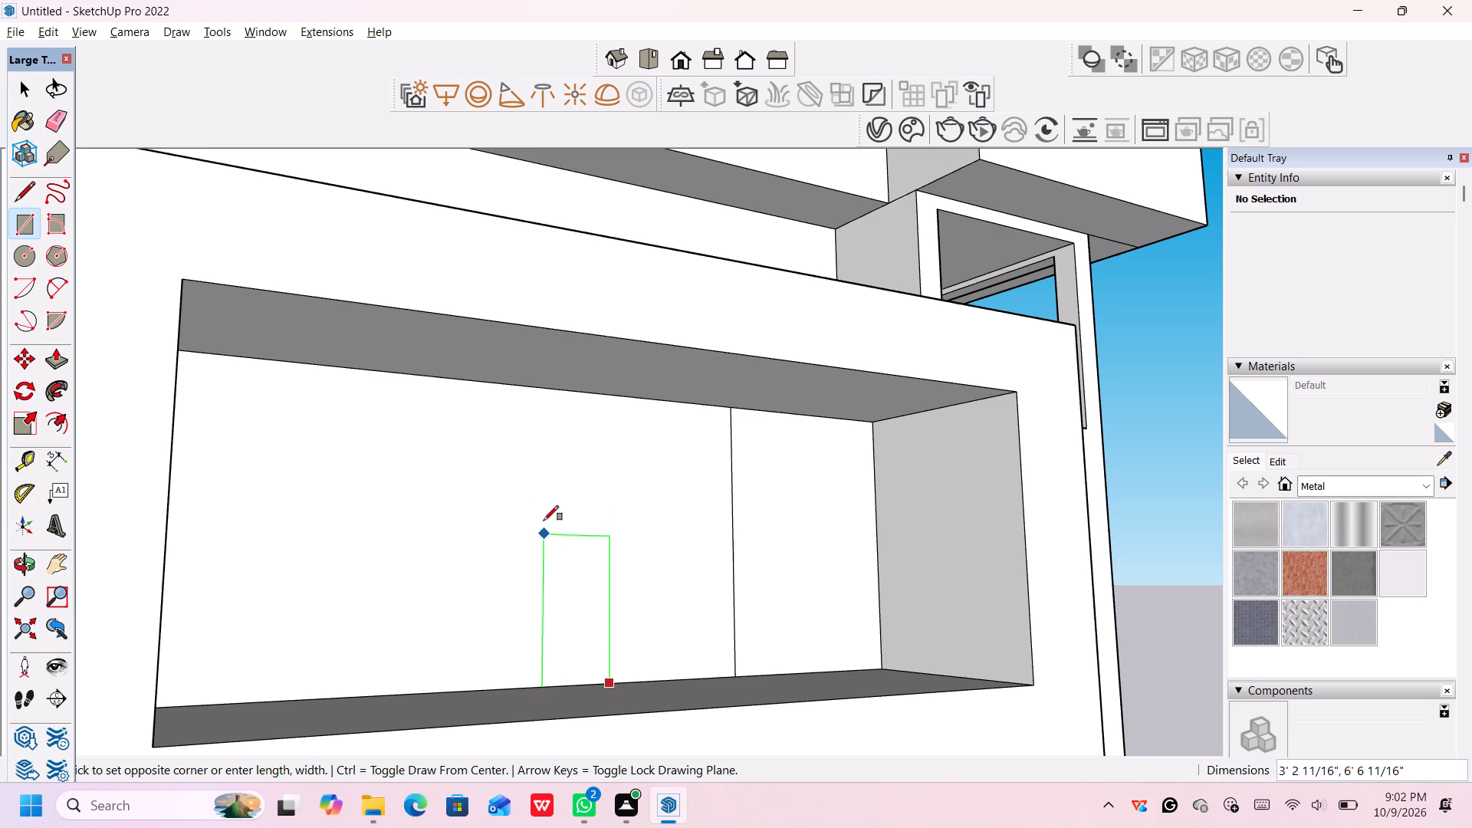
pyautogui.click(540, 390)
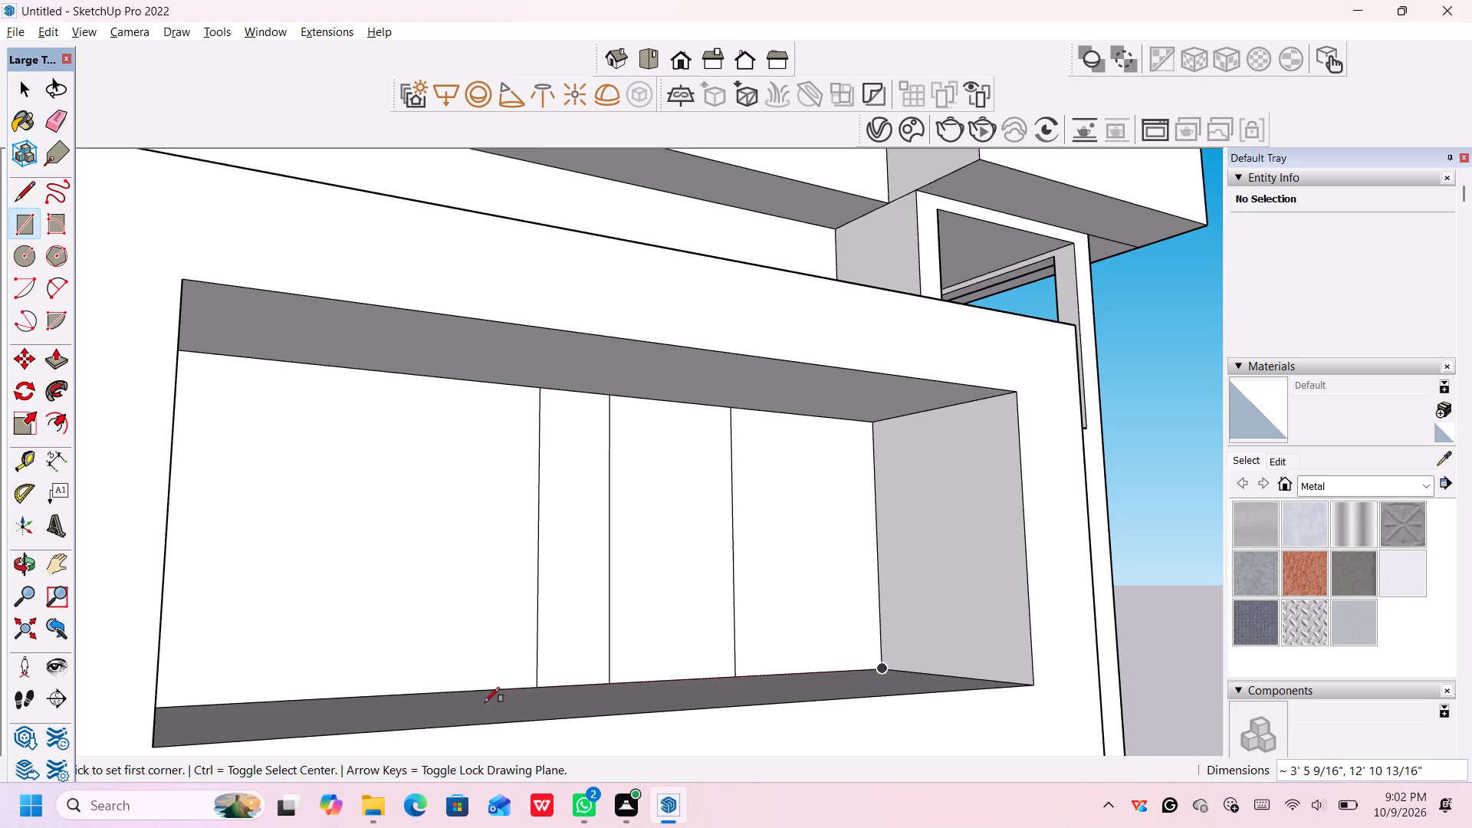
pyautogui.click(468, 692)
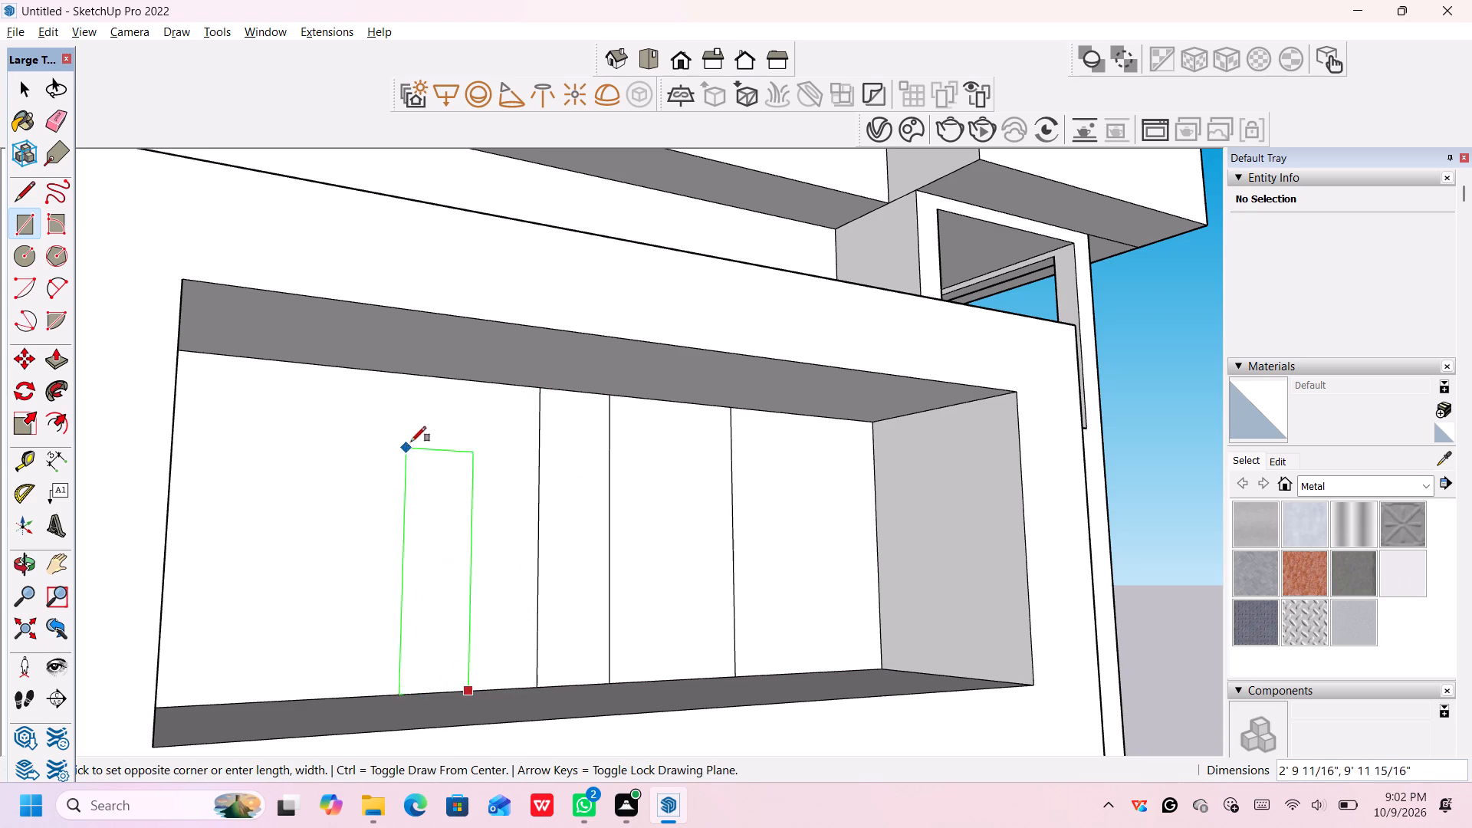
pyautogui.click(407, 376)
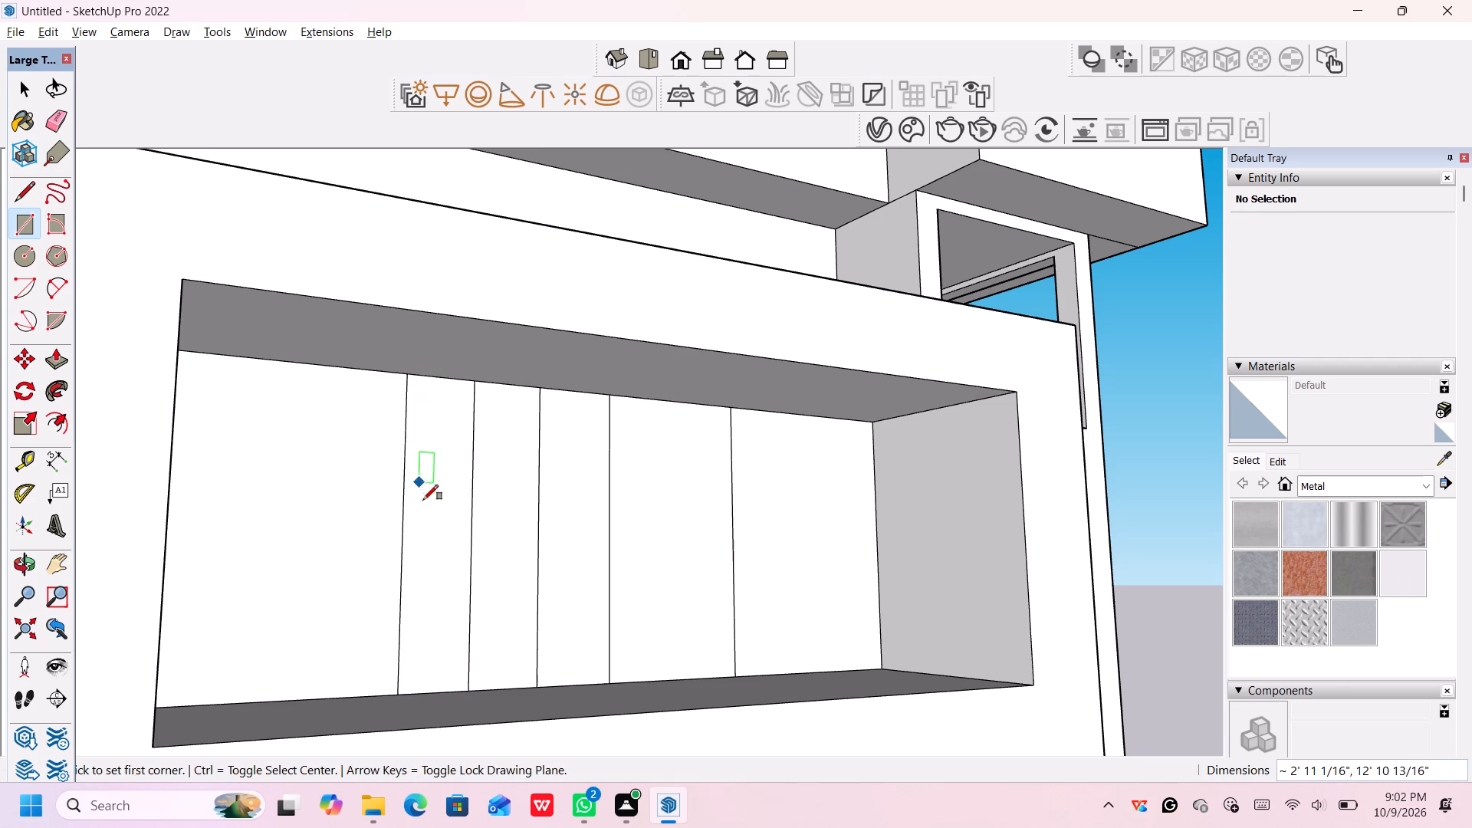
# Push the three back-wall rectangles inward with Push/Pull: both narrow ones about 3' 9", the wide one about 7' 9".
pyautogui.press('space')
pyautogui.write('p')
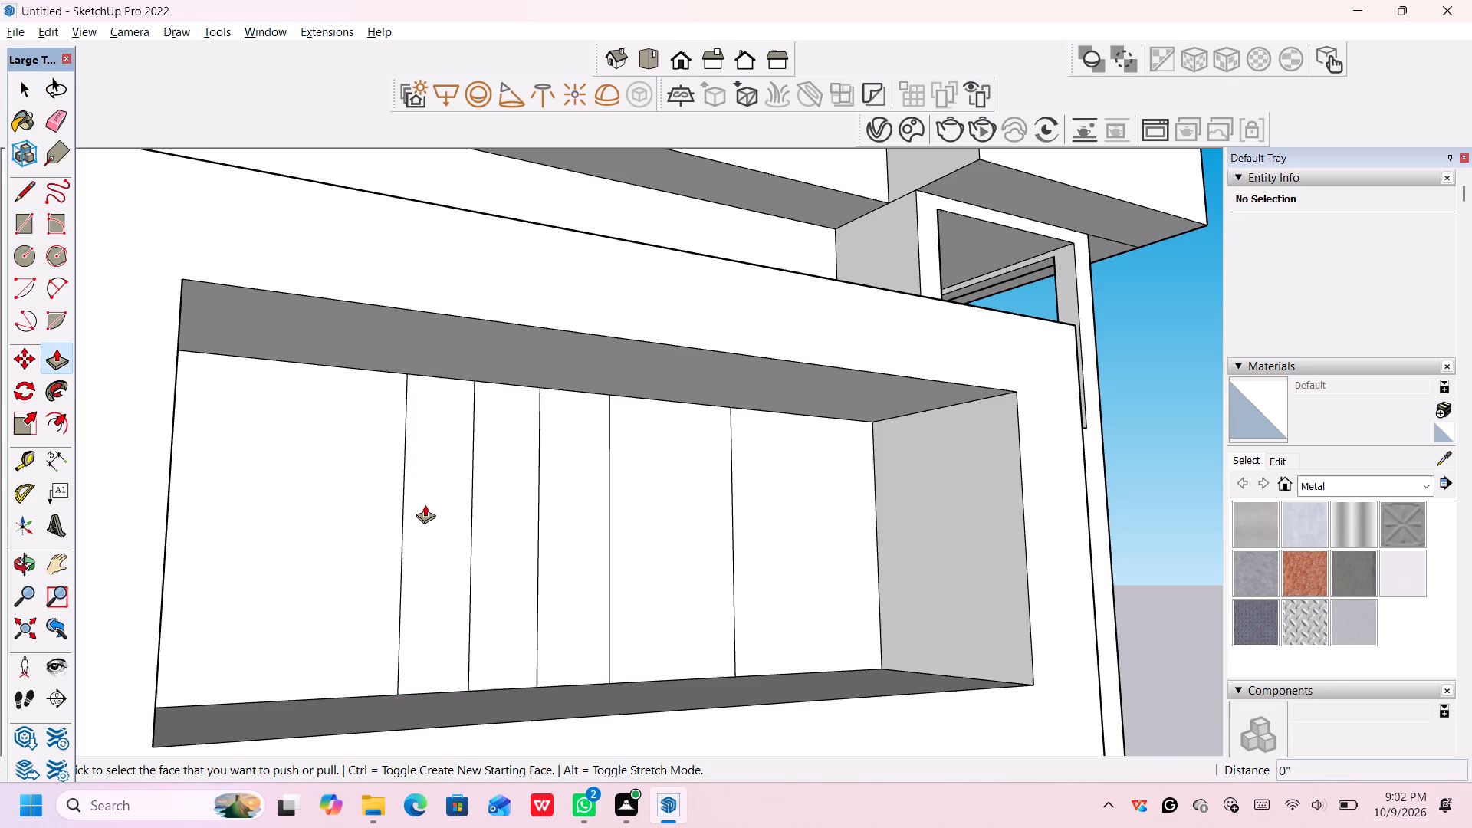
pyautogui.click(425, 503)
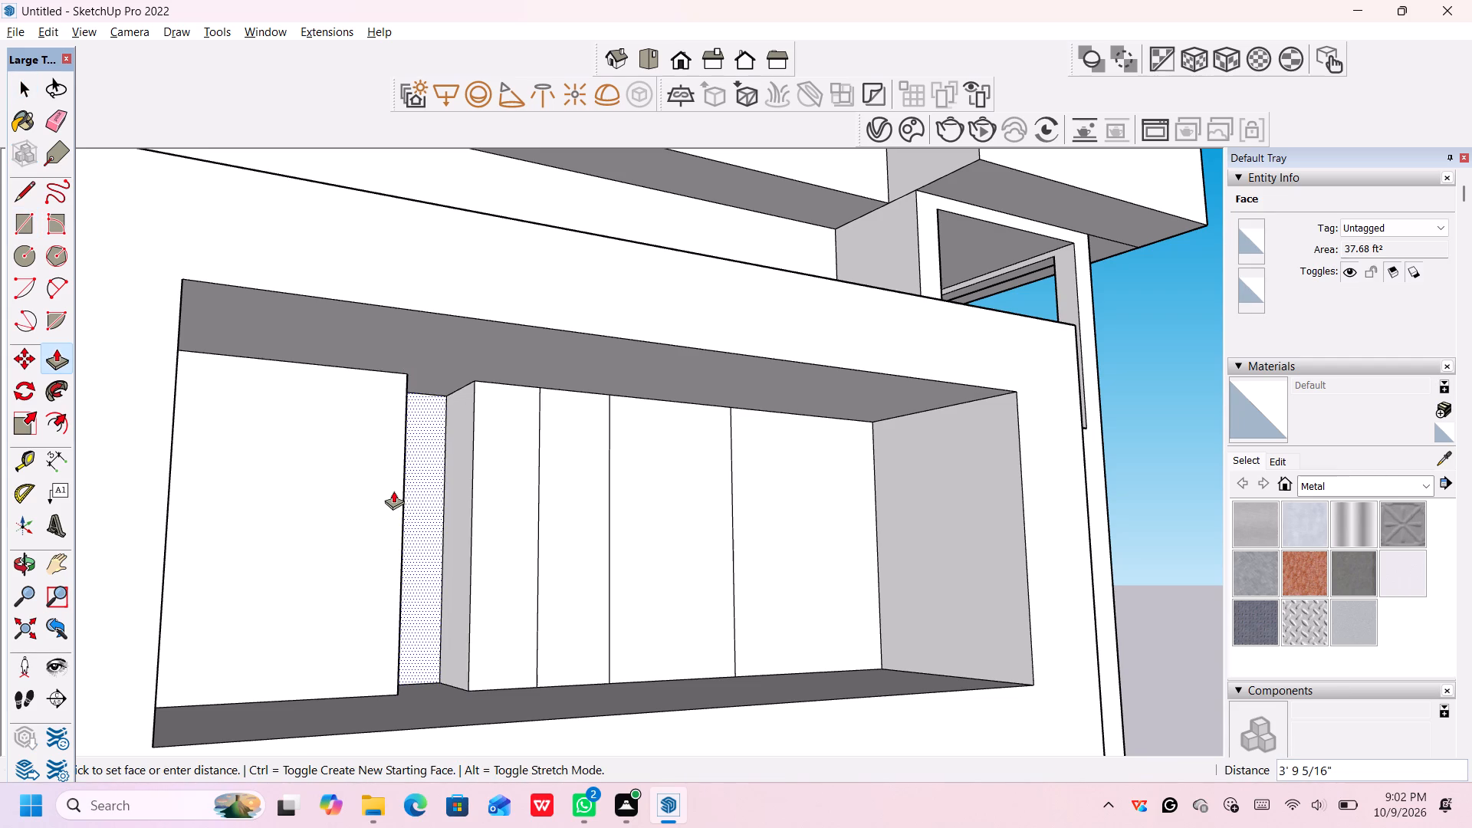
pyautogui.click(393, 491)
pyautogui.click(568, 497)
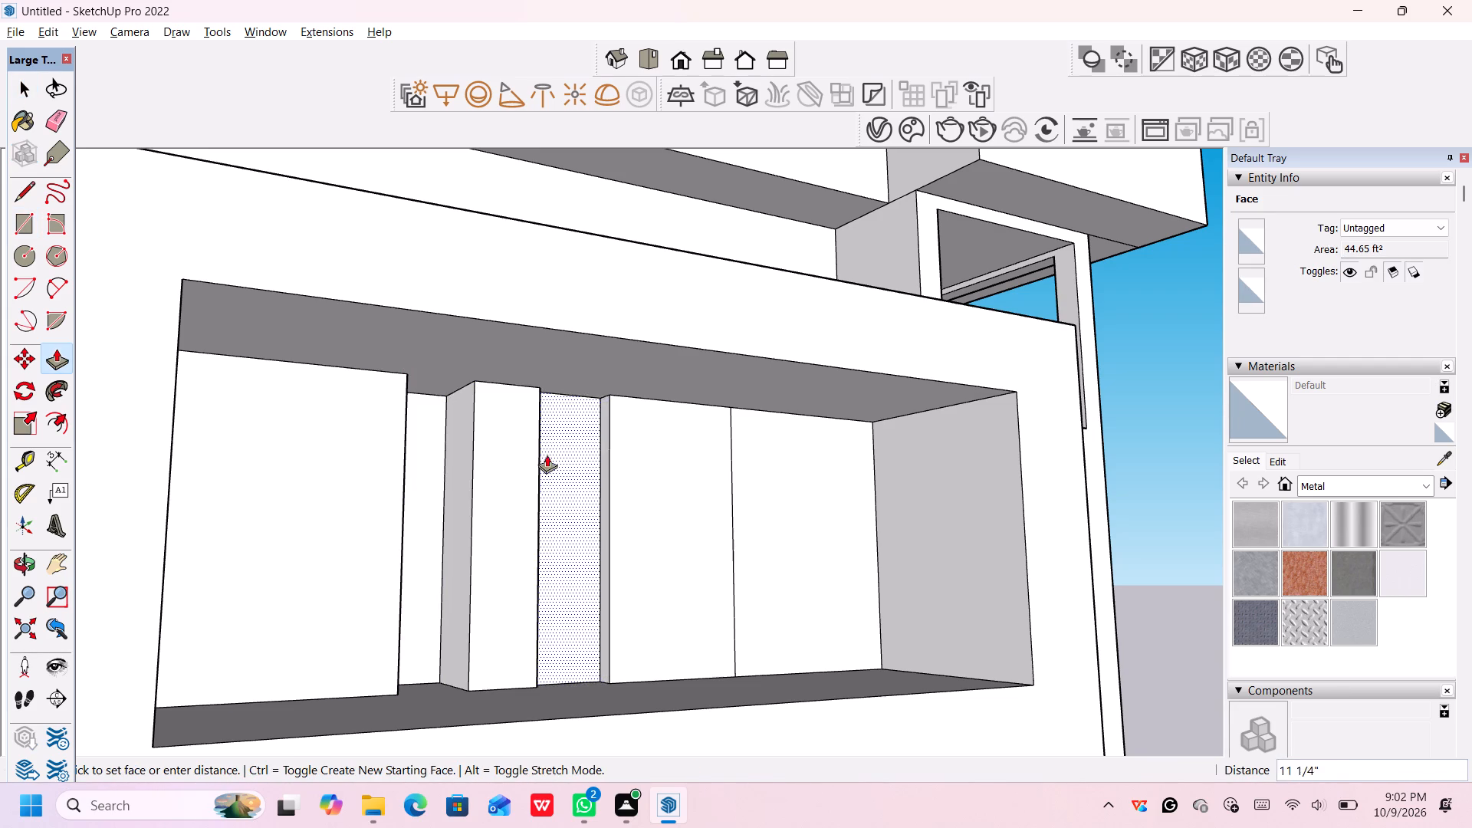
pyautogui.click(426, 501)
pyautogui.click(786, 537)
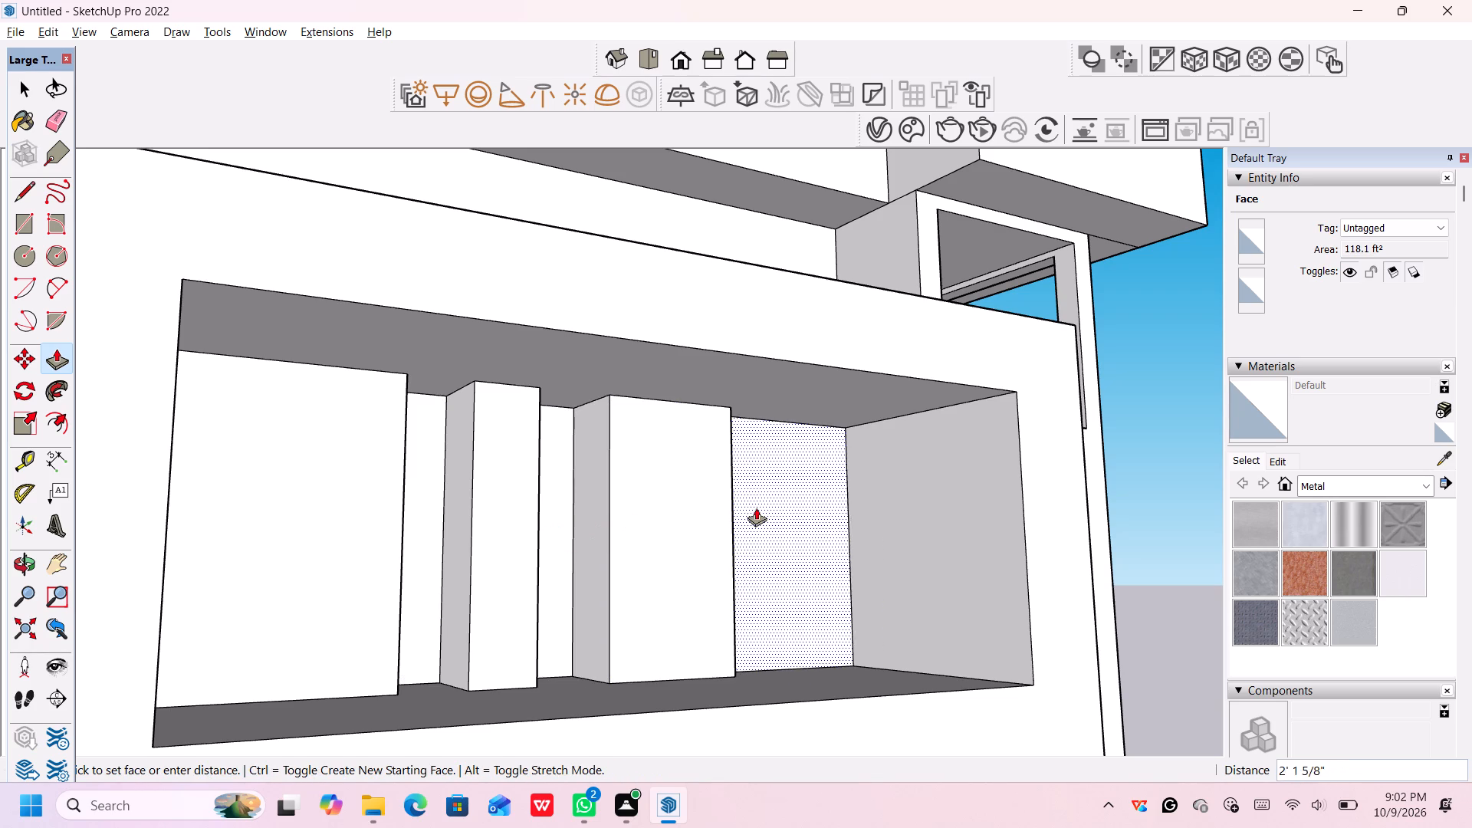
pyautogui.click(688, 479)
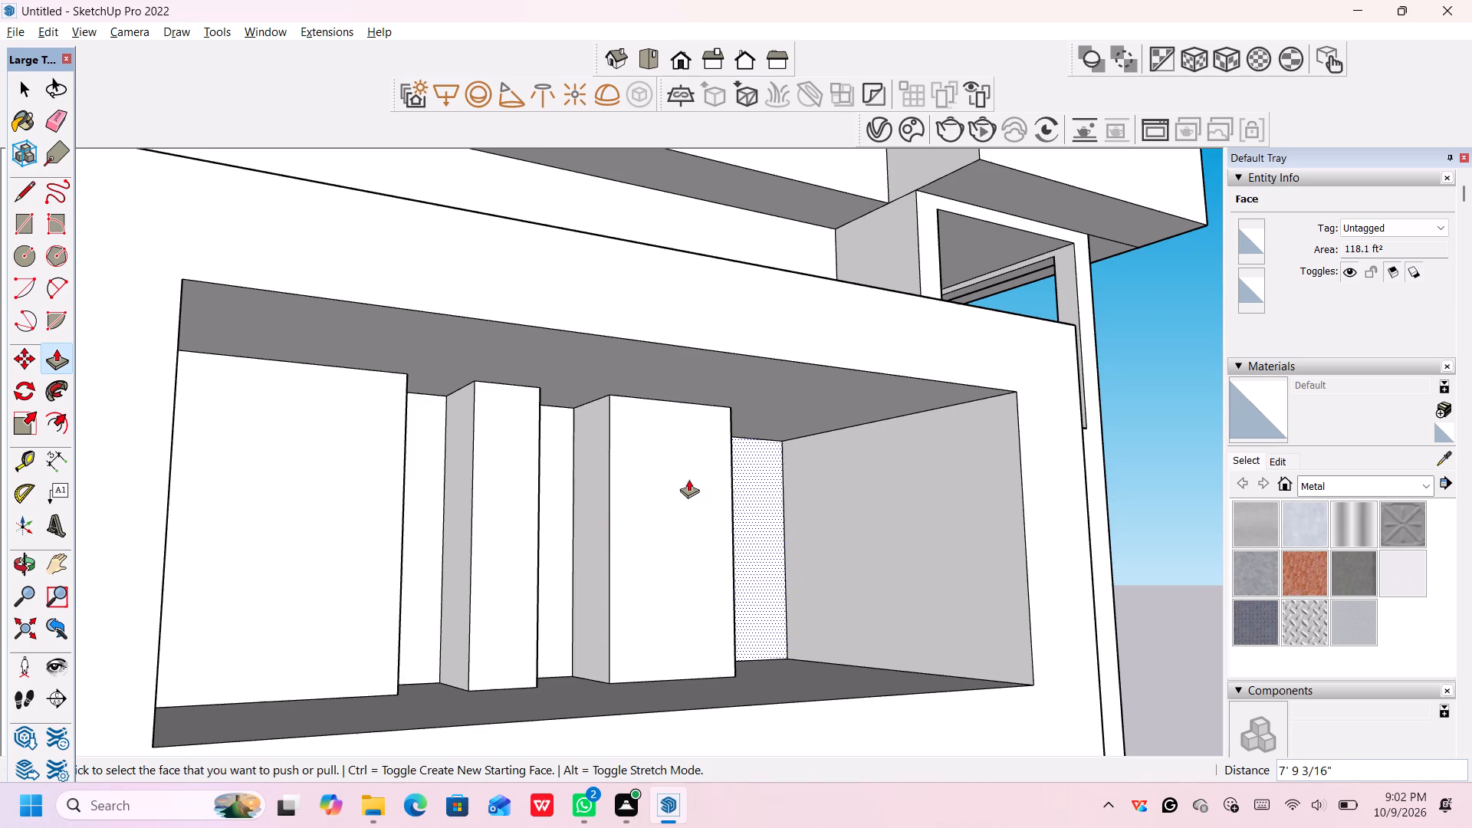
pyautogui.scroll(-7, 685, 526)
pyautogui.scroll(-7, 704, 597)
pyautogui.moveTo(979, 486); pyautogui.dragTo(996, 603, button='middle')
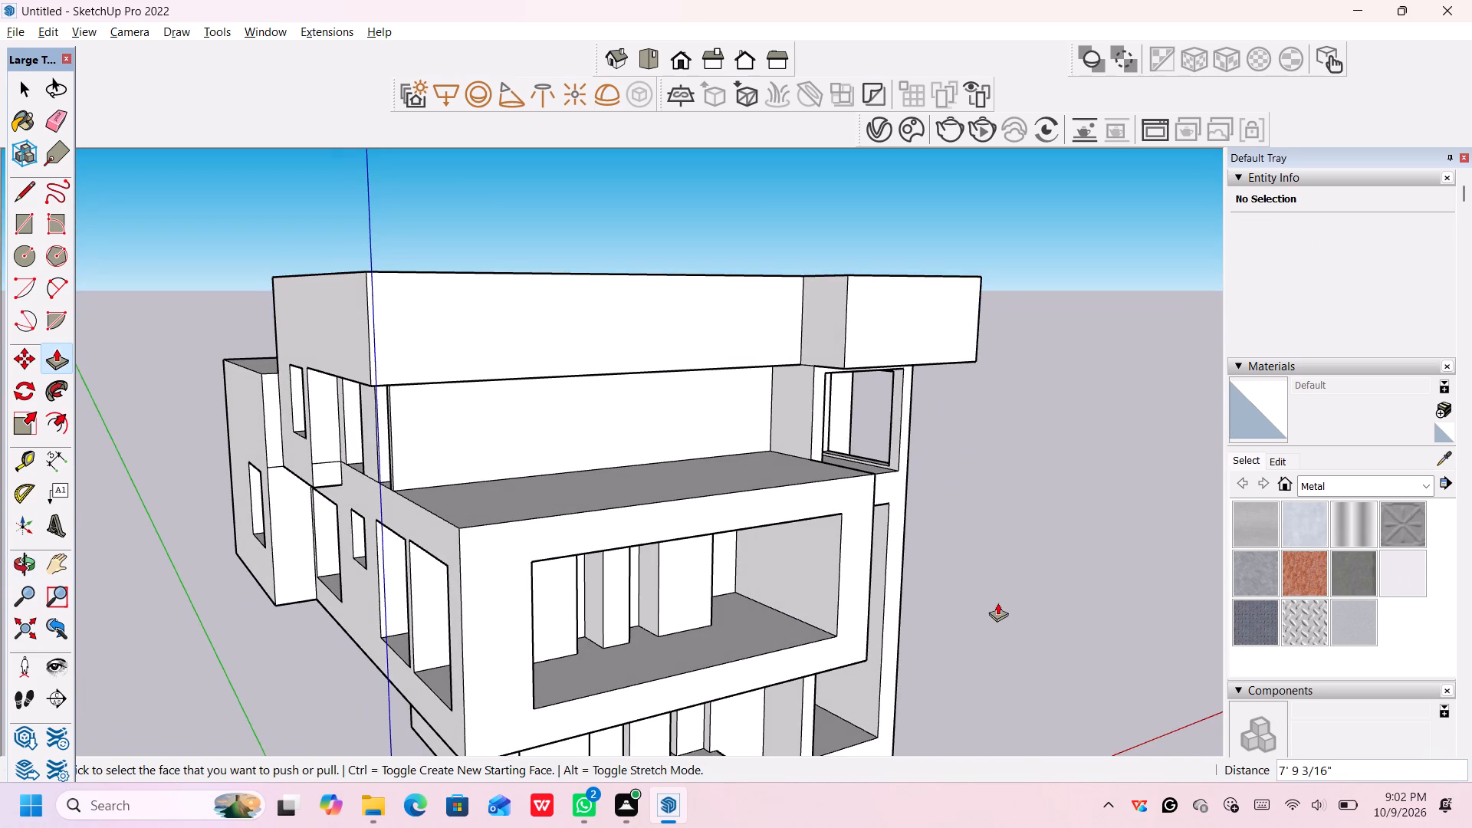
pyautogui.press('Escape')
pyautogui.press('space')
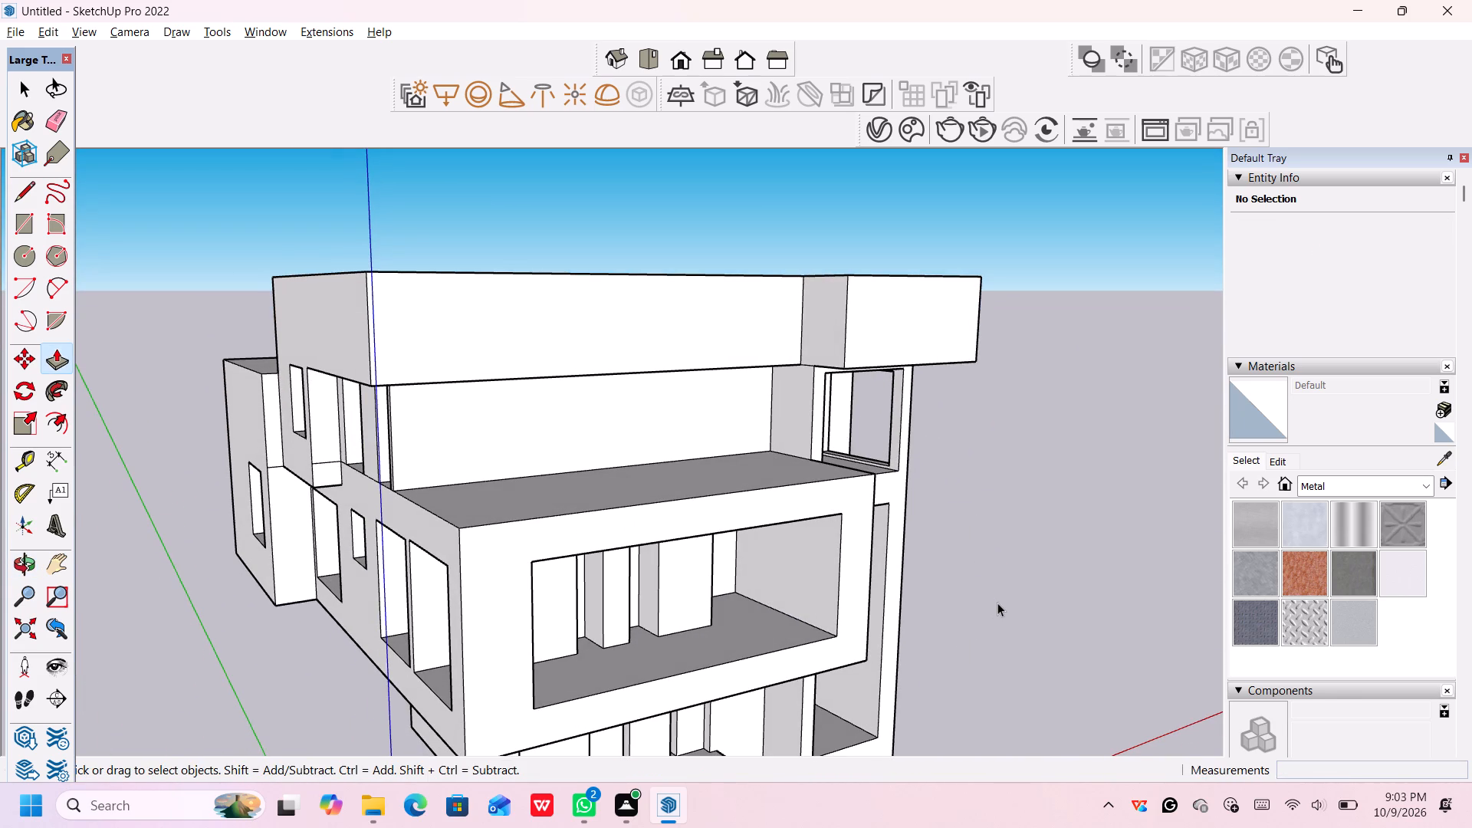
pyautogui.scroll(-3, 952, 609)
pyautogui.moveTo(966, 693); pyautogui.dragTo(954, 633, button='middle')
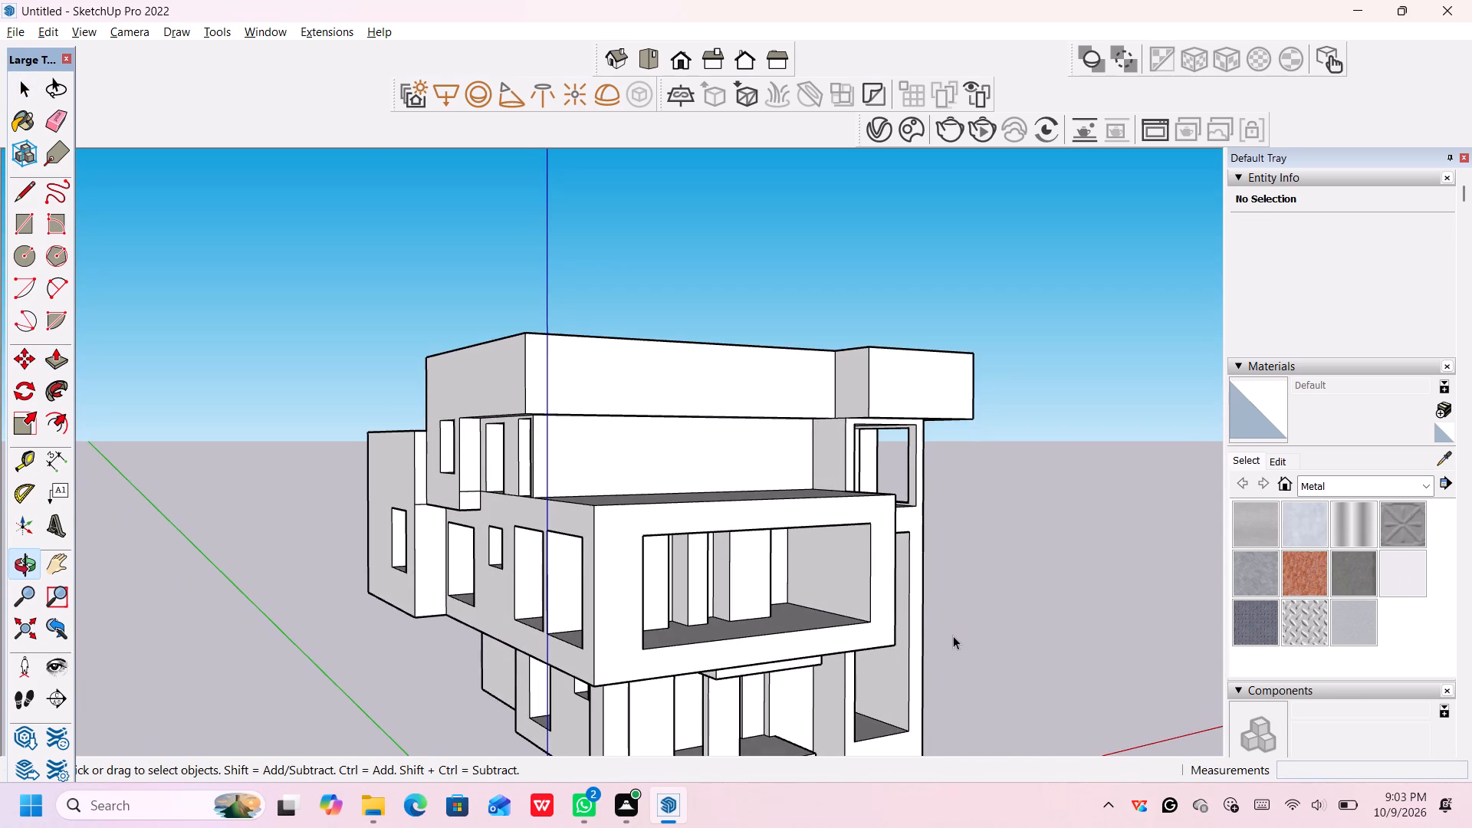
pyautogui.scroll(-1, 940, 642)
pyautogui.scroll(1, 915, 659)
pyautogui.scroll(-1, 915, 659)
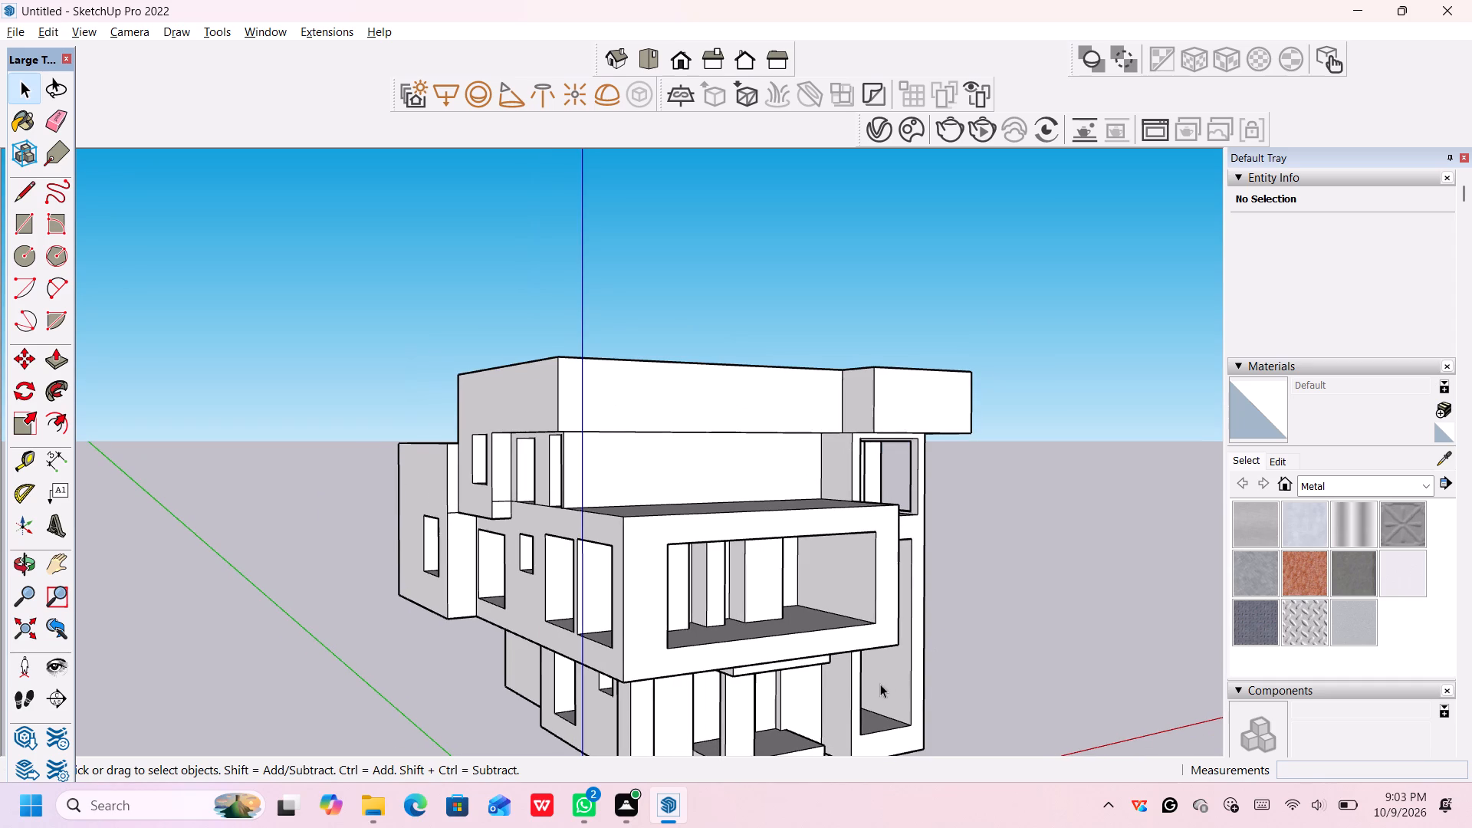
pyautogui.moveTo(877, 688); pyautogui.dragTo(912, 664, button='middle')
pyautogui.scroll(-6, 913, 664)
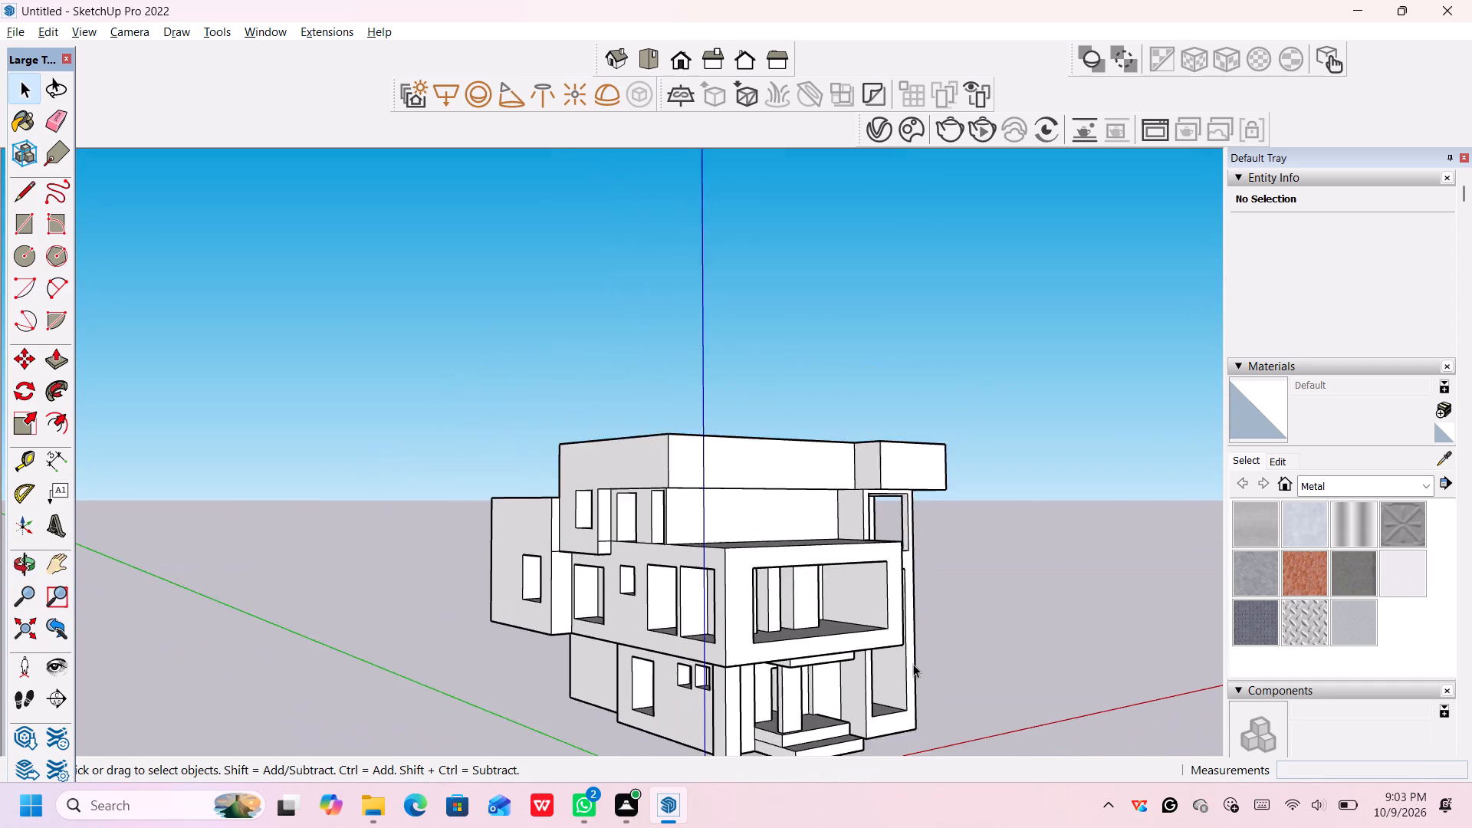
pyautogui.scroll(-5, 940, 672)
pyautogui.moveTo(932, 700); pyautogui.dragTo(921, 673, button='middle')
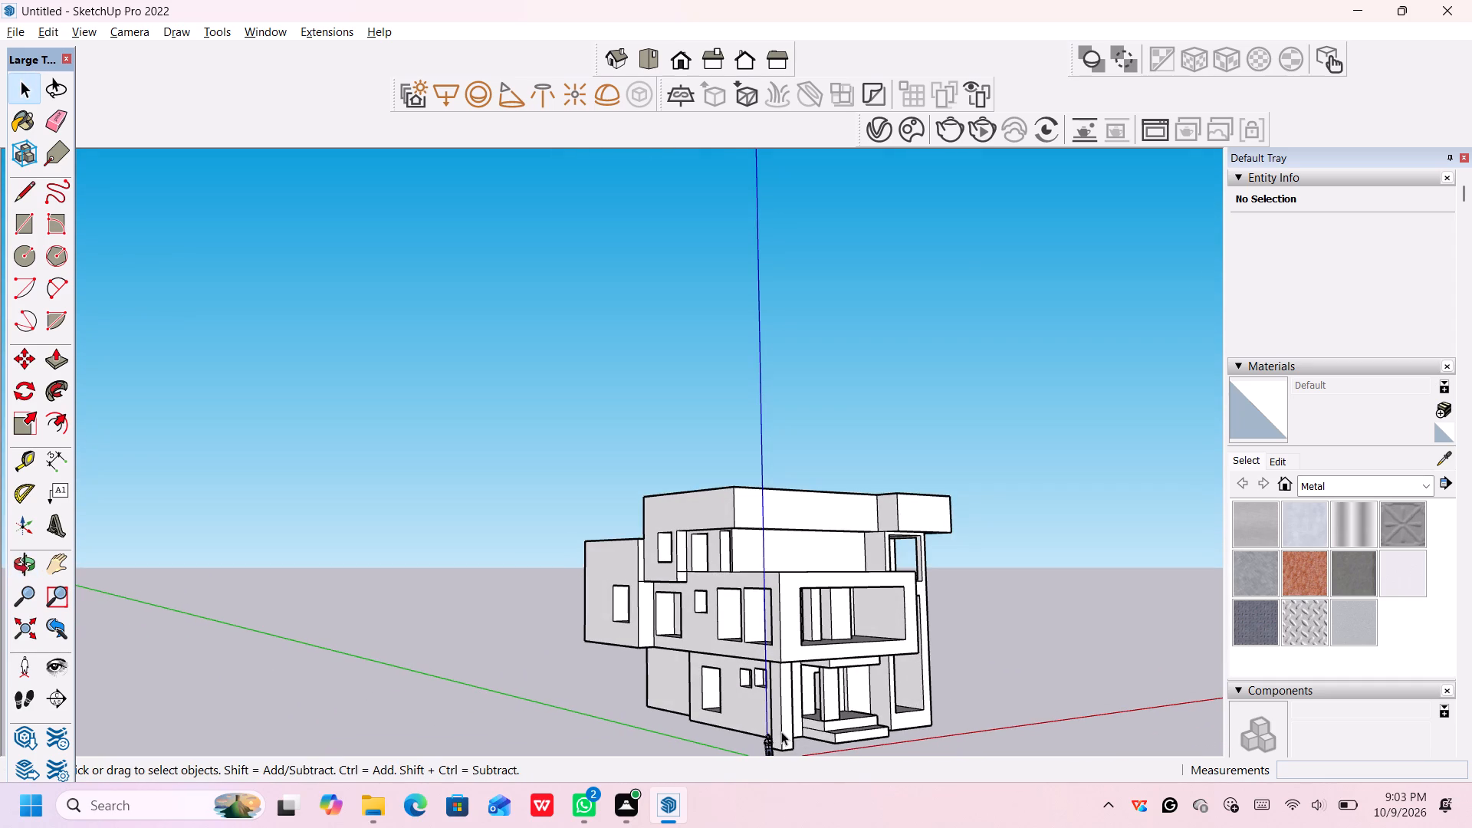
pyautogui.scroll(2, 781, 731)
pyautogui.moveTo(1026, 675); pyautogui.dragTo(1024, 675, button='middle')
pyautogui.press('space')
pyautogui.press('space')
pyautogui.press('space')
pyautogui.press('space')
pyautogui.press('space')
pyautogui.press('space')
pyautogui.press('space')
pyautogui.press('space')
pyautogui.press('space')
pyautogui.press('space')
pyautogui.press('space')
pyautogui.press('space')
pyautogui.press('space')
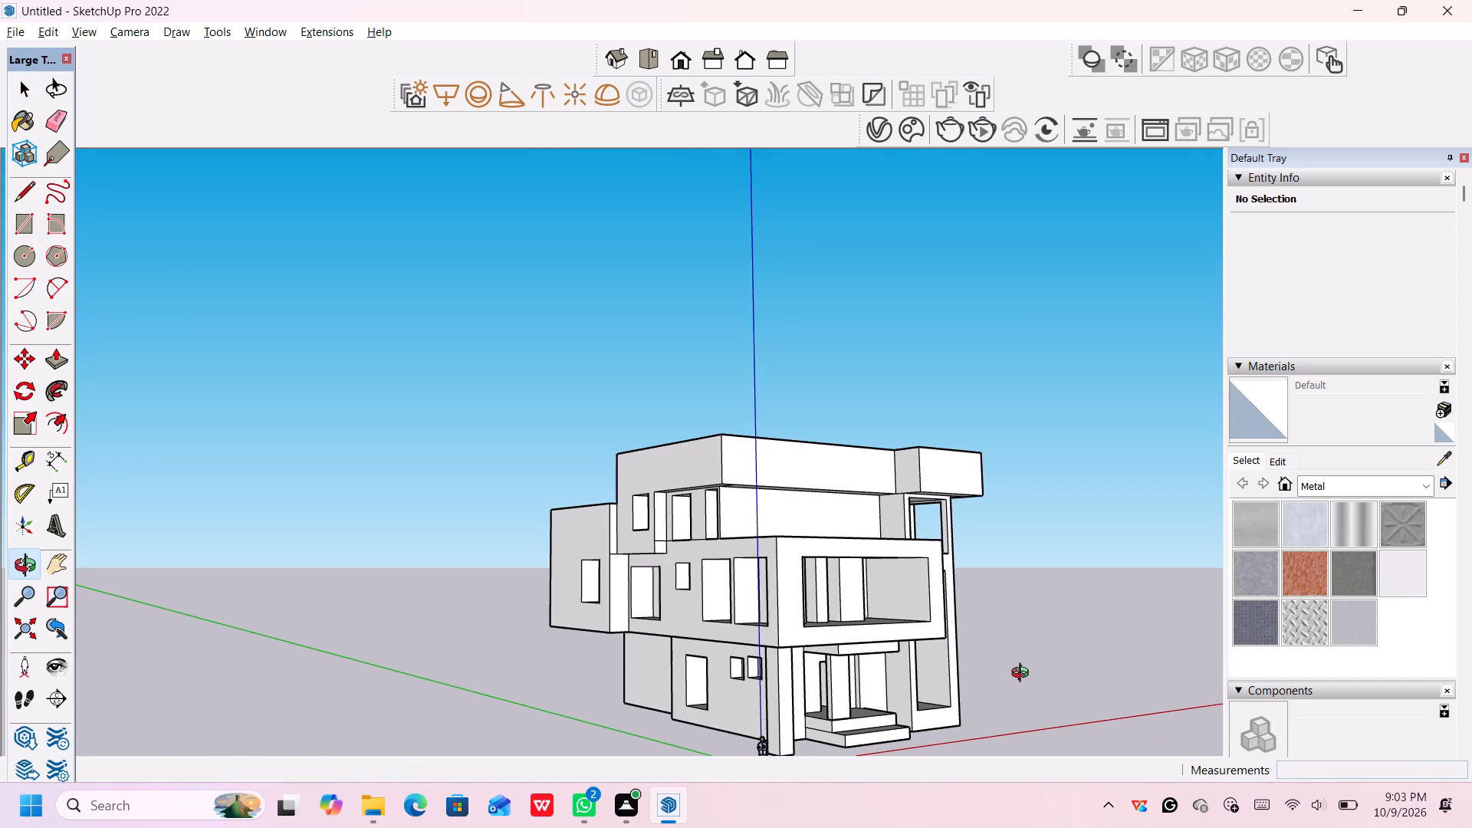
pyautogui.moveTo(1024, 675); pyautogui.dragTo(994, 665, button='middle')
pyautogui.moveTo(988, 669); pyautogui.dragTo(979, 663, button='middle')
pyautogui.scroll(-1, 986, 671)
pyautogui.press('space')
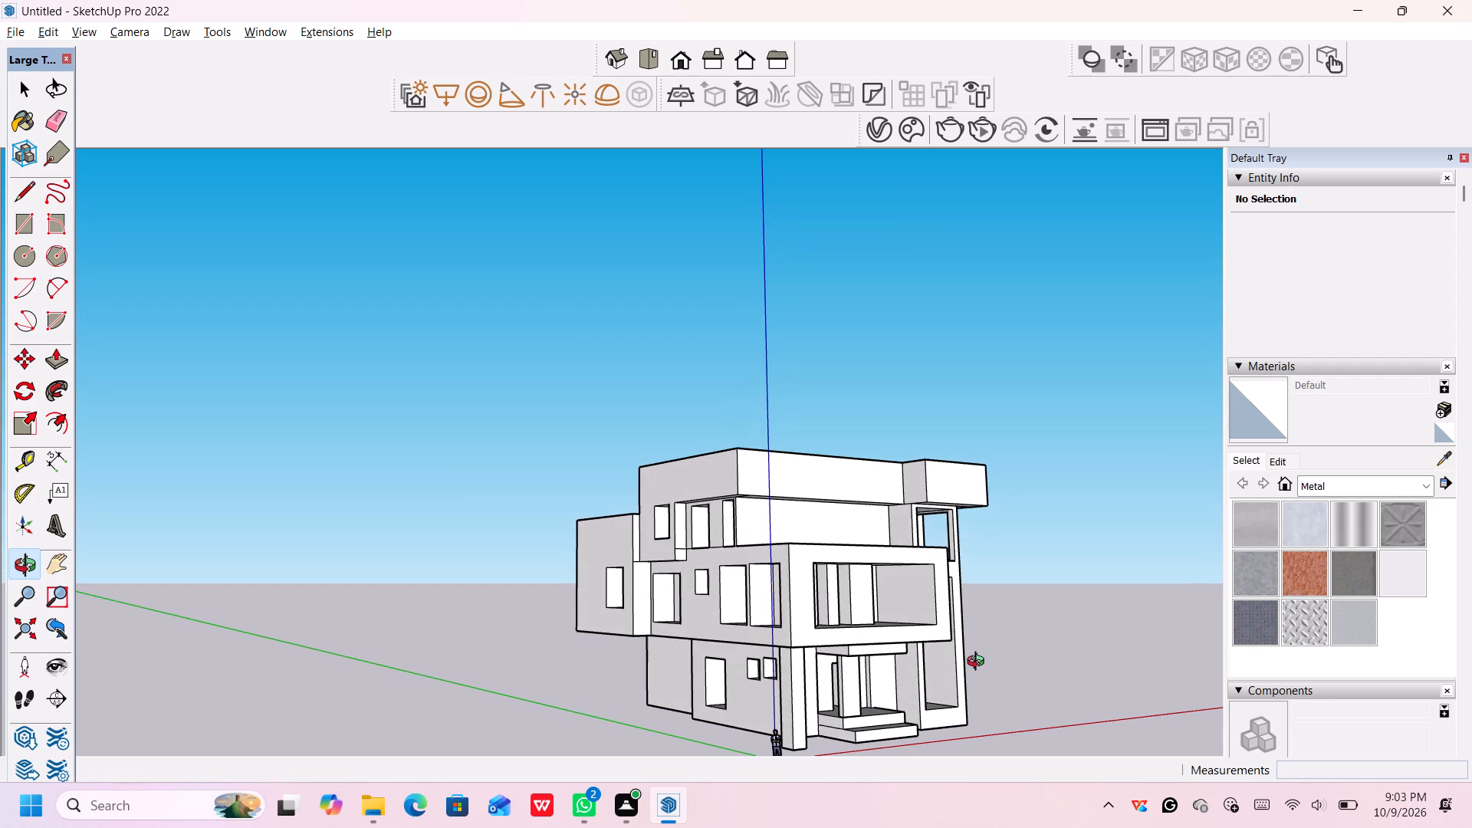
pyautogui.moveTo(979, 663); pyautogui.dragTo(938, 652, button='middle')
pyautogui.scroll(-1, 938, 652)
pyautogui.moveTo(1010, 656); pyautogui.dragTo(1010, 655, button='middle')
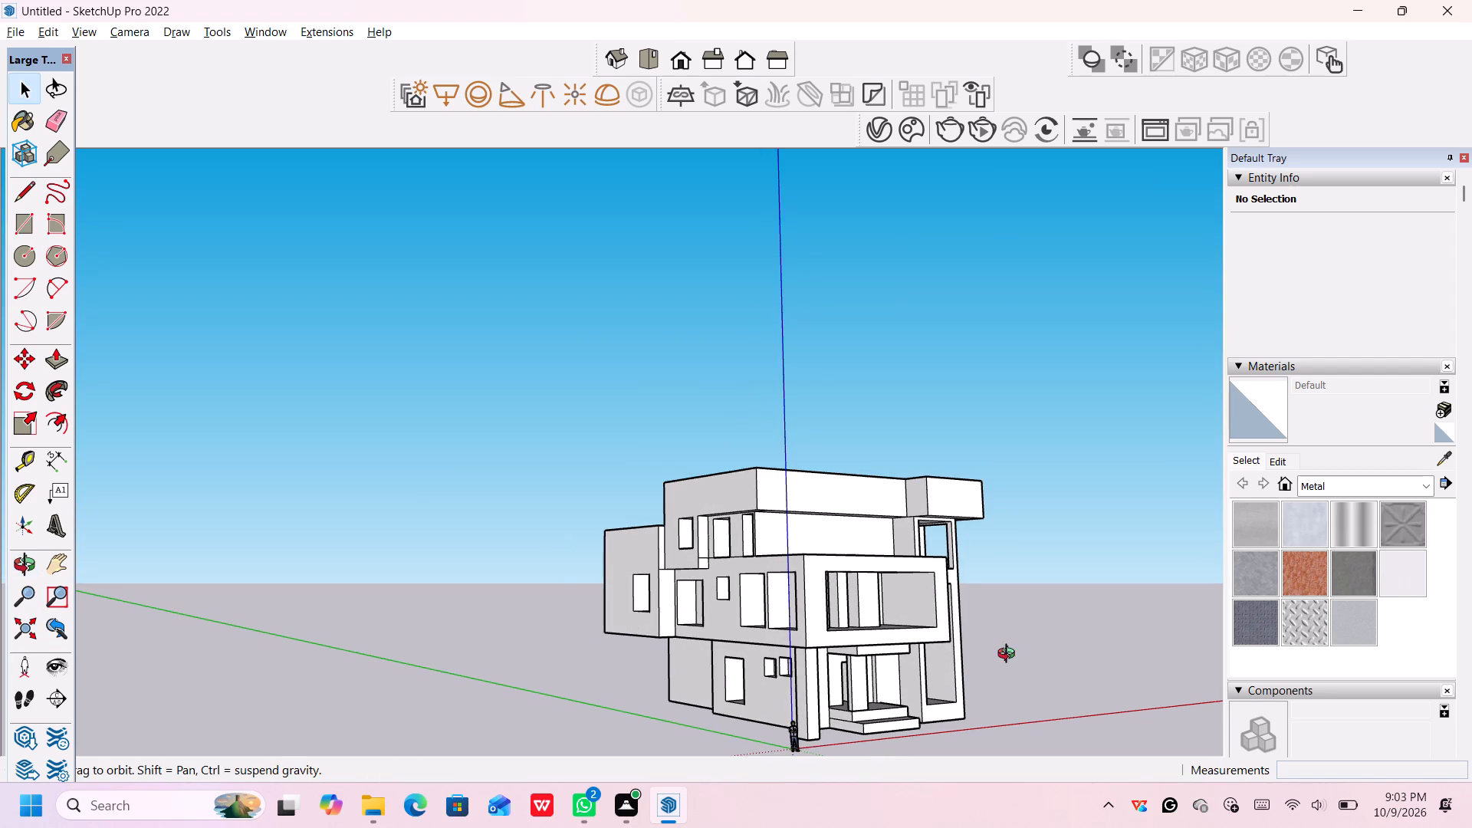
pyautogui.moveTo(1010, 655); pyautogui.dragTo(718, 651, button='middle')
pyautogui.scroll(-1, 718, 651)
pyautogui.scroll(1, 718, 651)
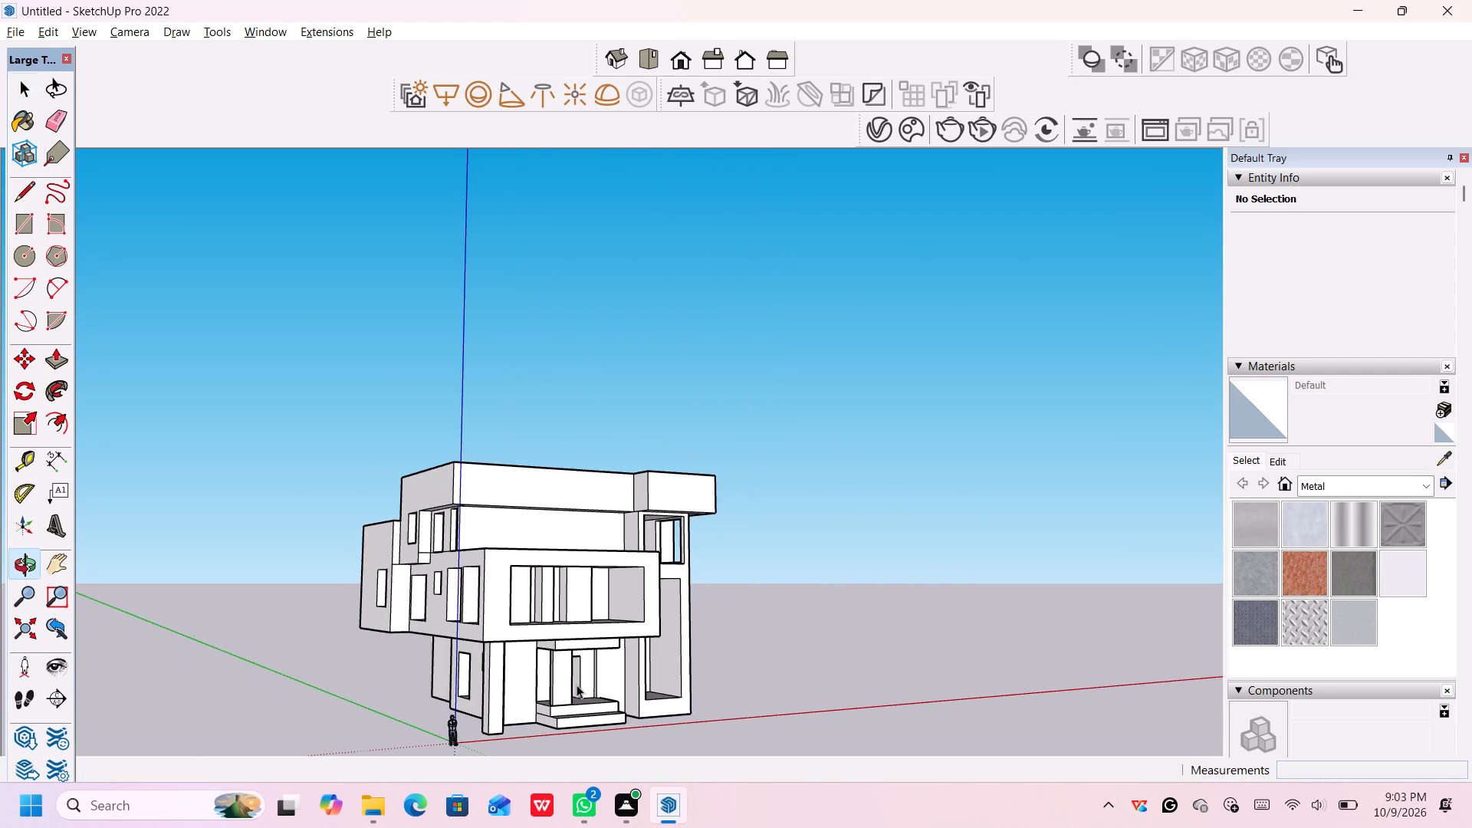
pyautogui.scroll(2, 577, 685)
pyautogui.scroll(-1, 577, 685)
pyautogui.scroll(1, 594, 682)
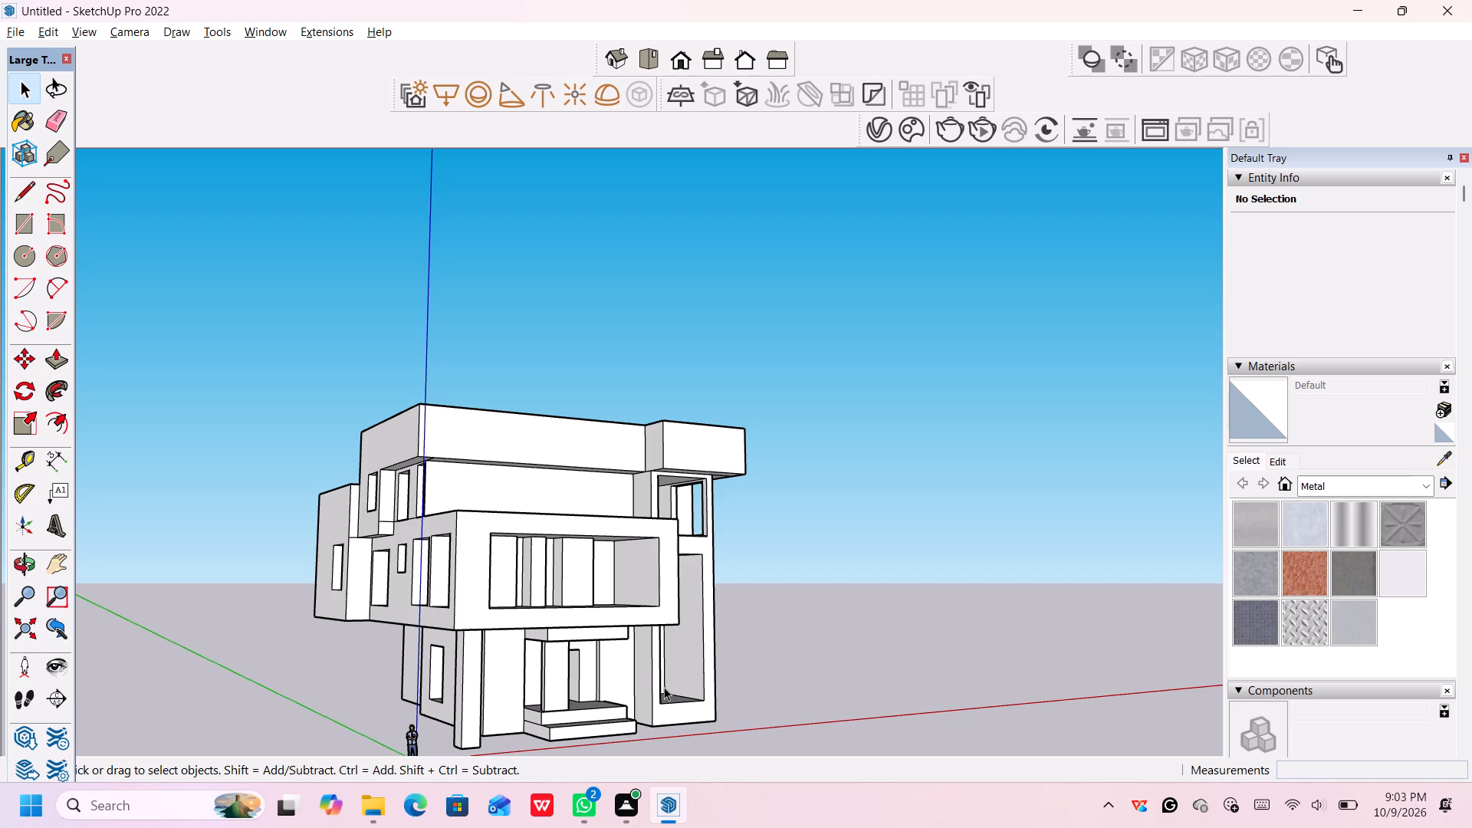
# Examine the window and door openings on the house's side facade and front balcony from several angles.
pyautogui.scroll(4, 391, 577)
pyautogui.moveTo(441, 587); pyautogui.dragTo(587, 591, button='middle')
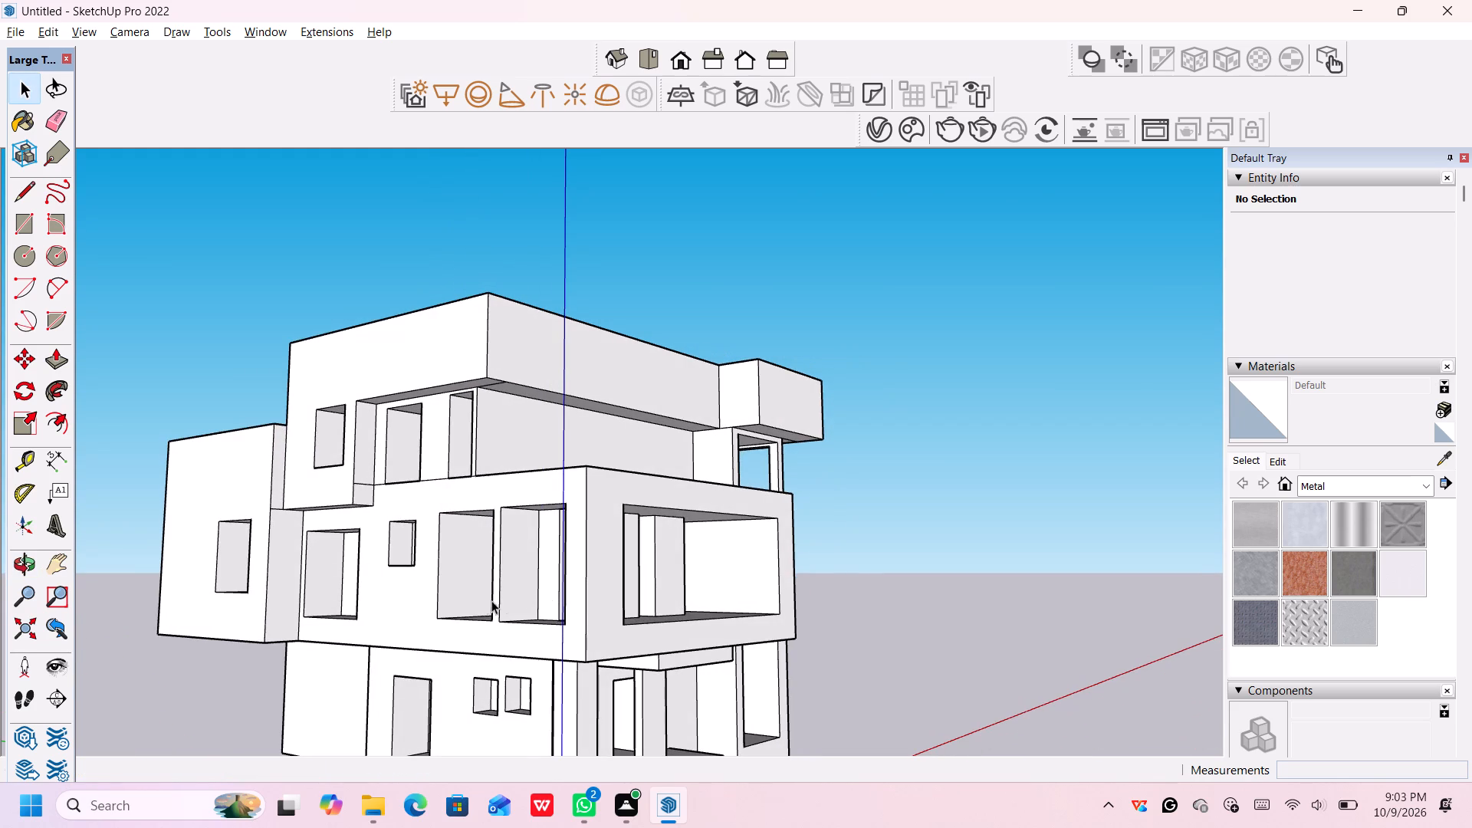
pyautogui.moveTo(487, 595); pyautogui.dragTo(695, 615, button='middle')
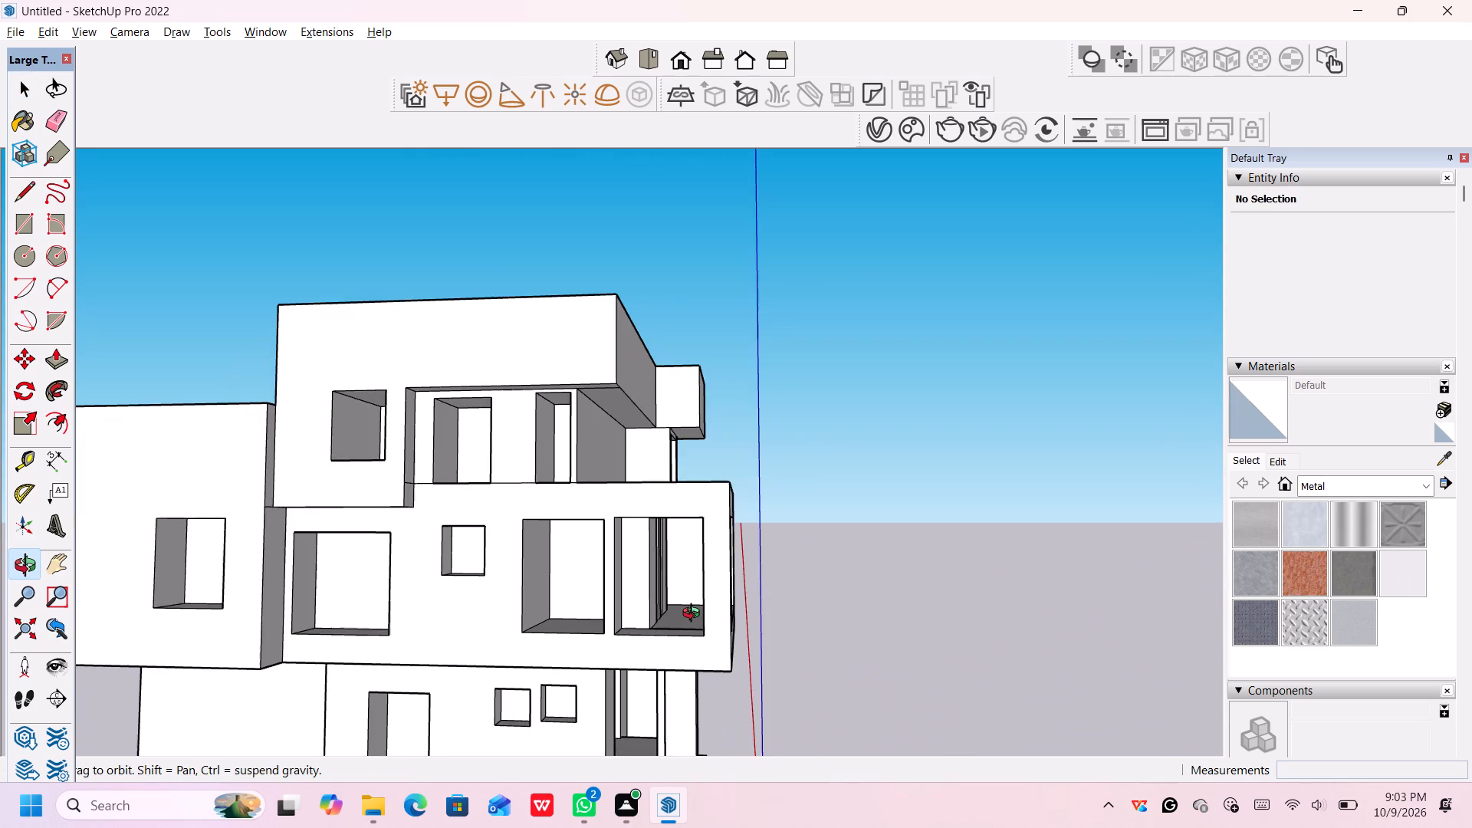
pyautogui.moveTo(695, 615); pyautogui.dragTo(685, 618, button='middle')
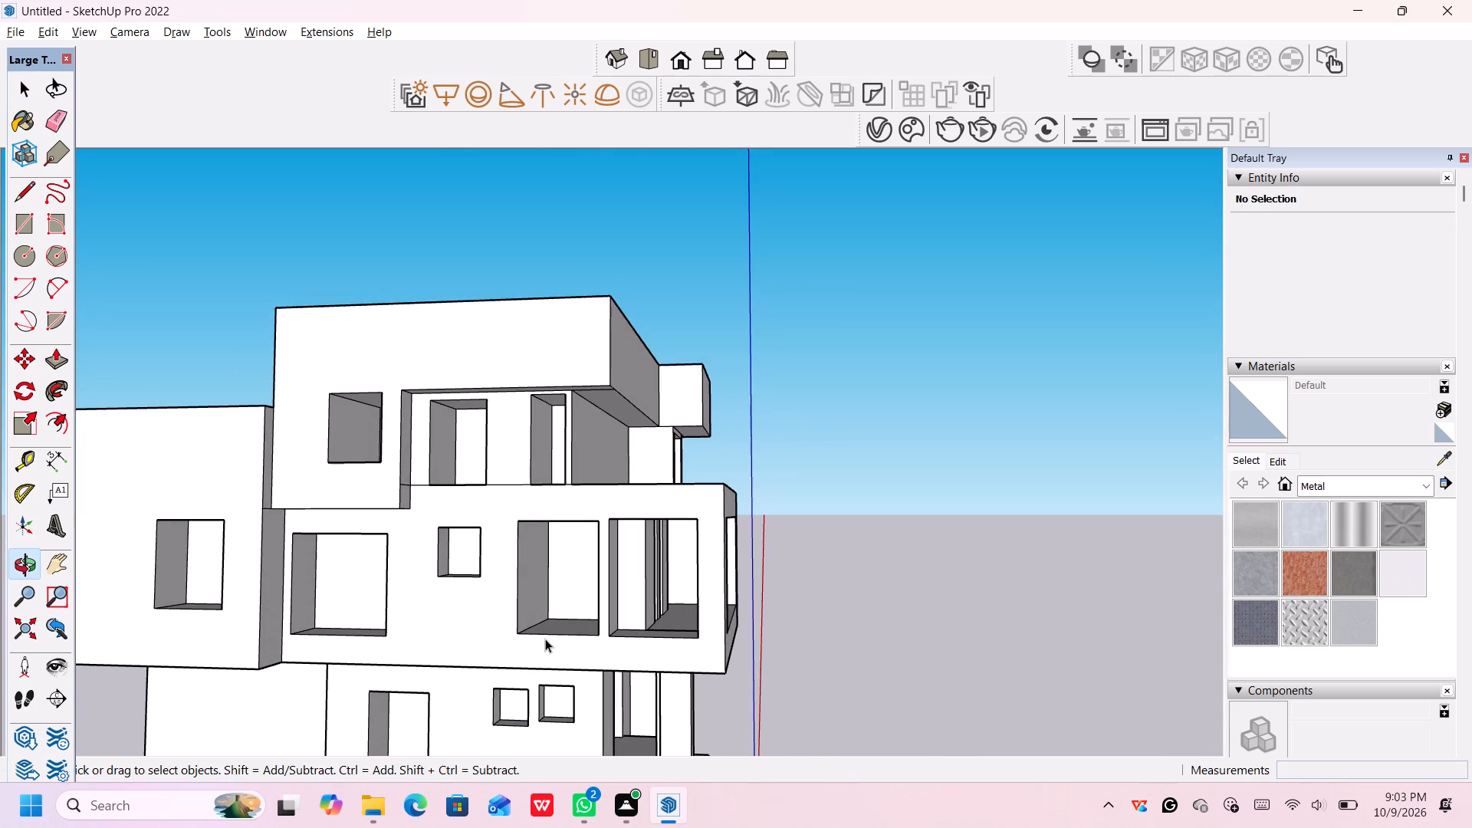
pyautogui.scroll(-5, 698, 612)
pyautogui.moveTo(818, 642); pyautogui.dragTo(463, 672, button='middle')
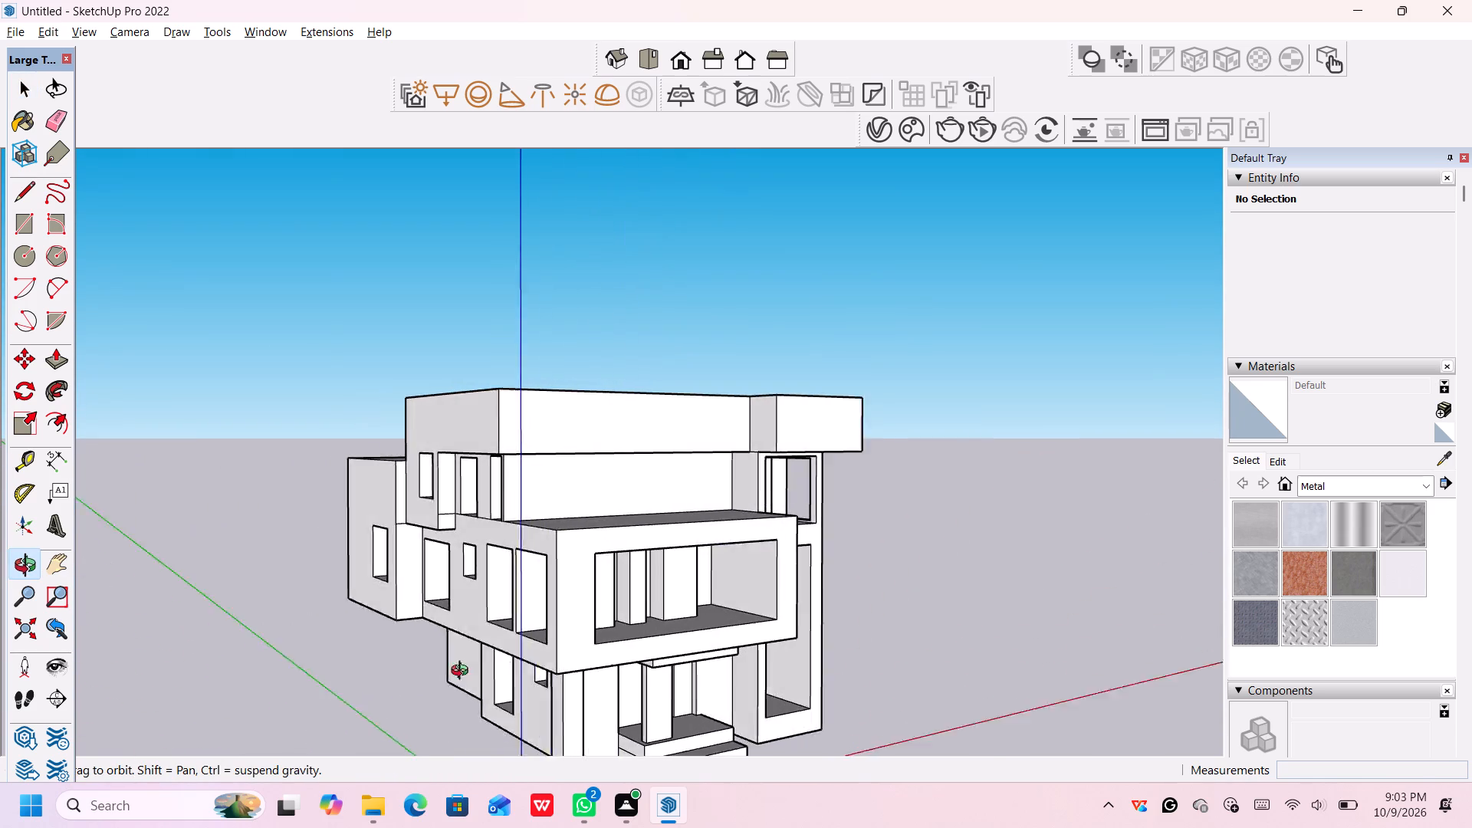
pyautogui.moveTo(463, 672); pyautogui.dragTo(420, 672, button='middle')
pyautogui.moveTo(840, 692); pyautogui.dragTo(827, 648, button='middle')
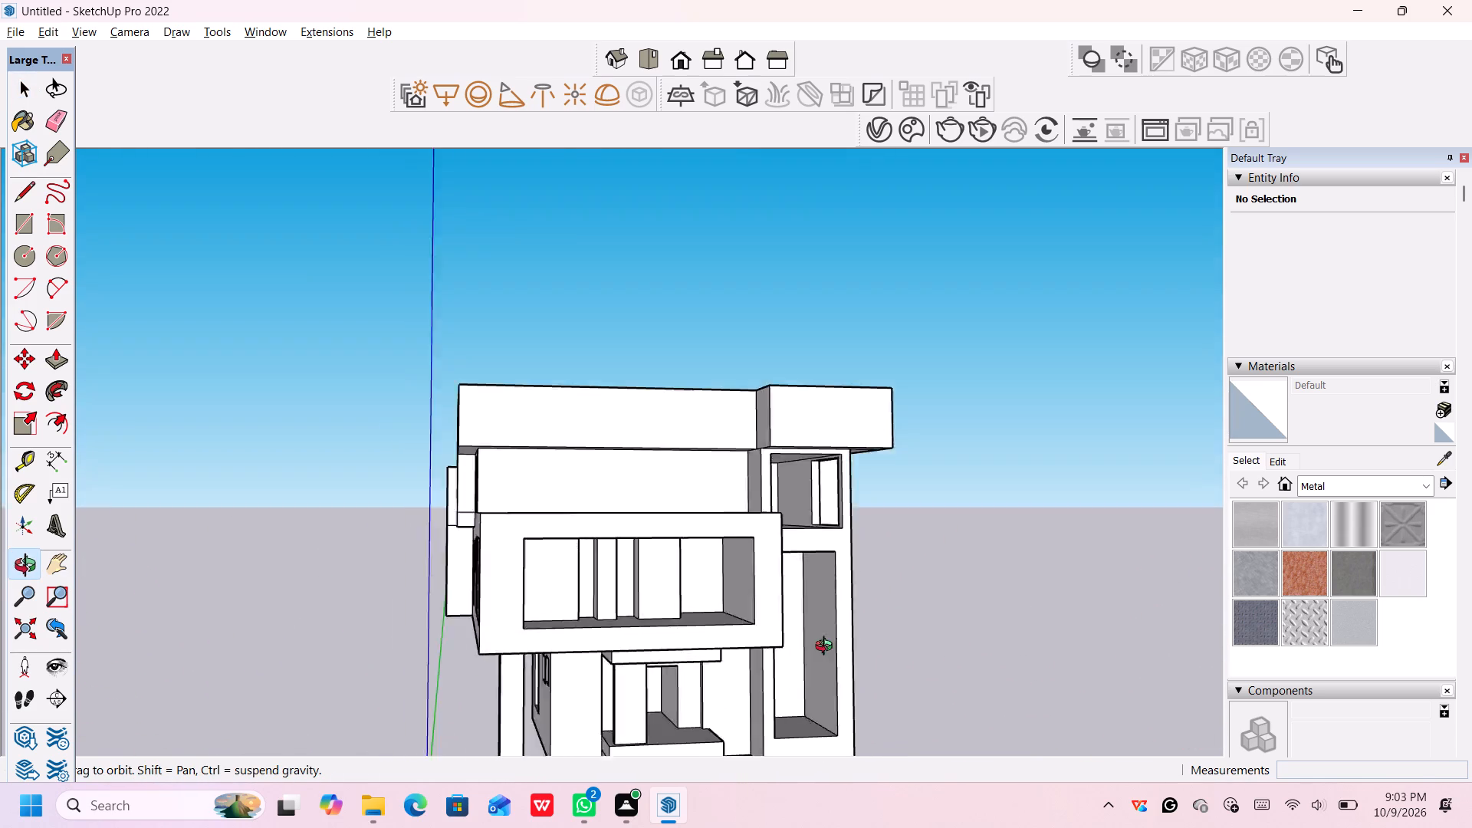
pyautogui.moveTo(827, 648); pyautogui.dragTo(1049, 597, button='middle')
pyautogui.scroll(1, 822, 583)
pyautogui.moveTo(821, 585); pyautogui.dragTo(804, 711, button='middle')
pyautogui.scroll(-5, 804, 711)
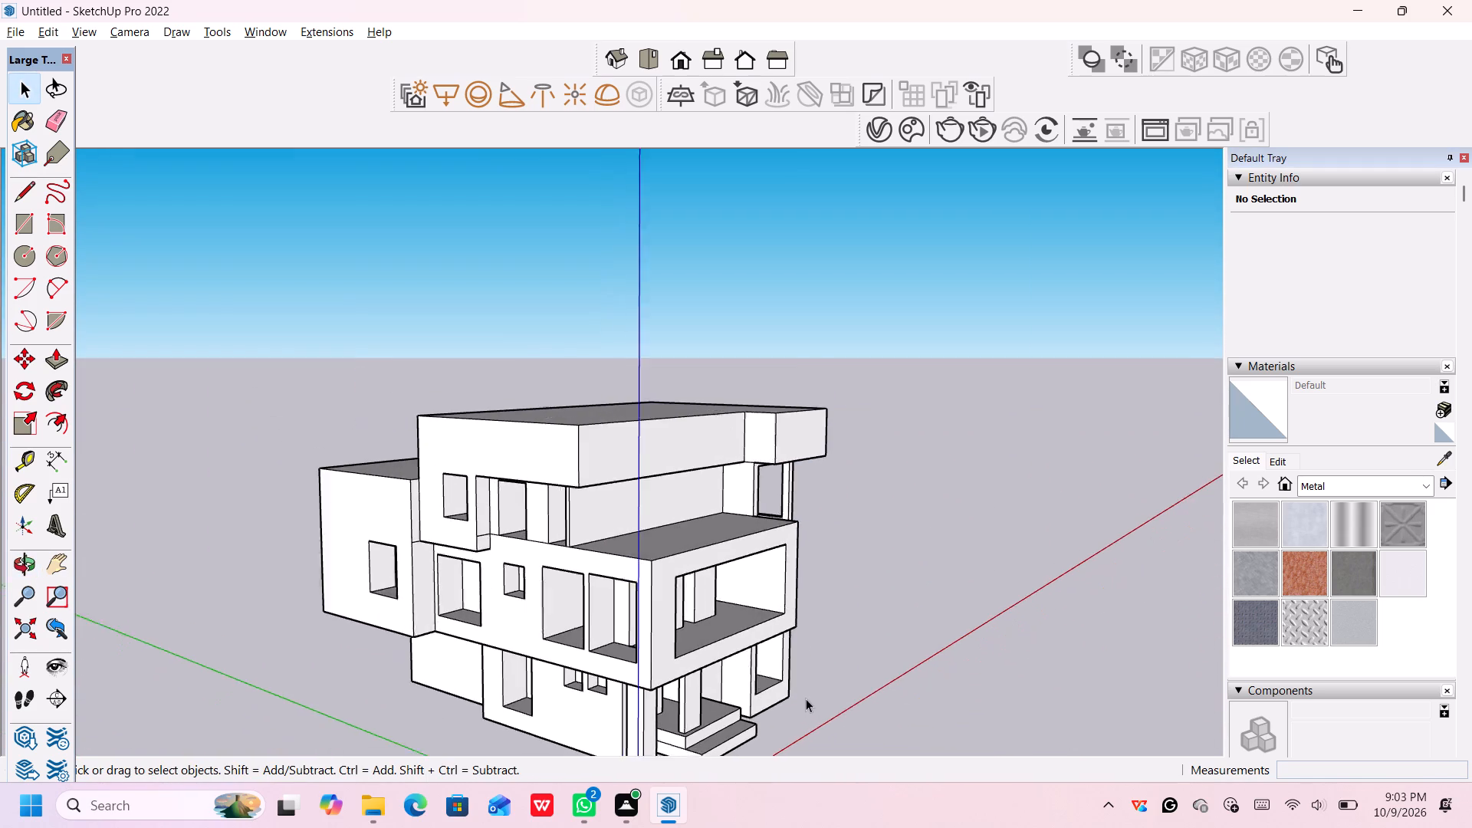
pyautogui.scroll(-8, 806, 698)
pyautogui.moveTo(853, 714); pyautogui.dragTo(803, 662, button='middle')
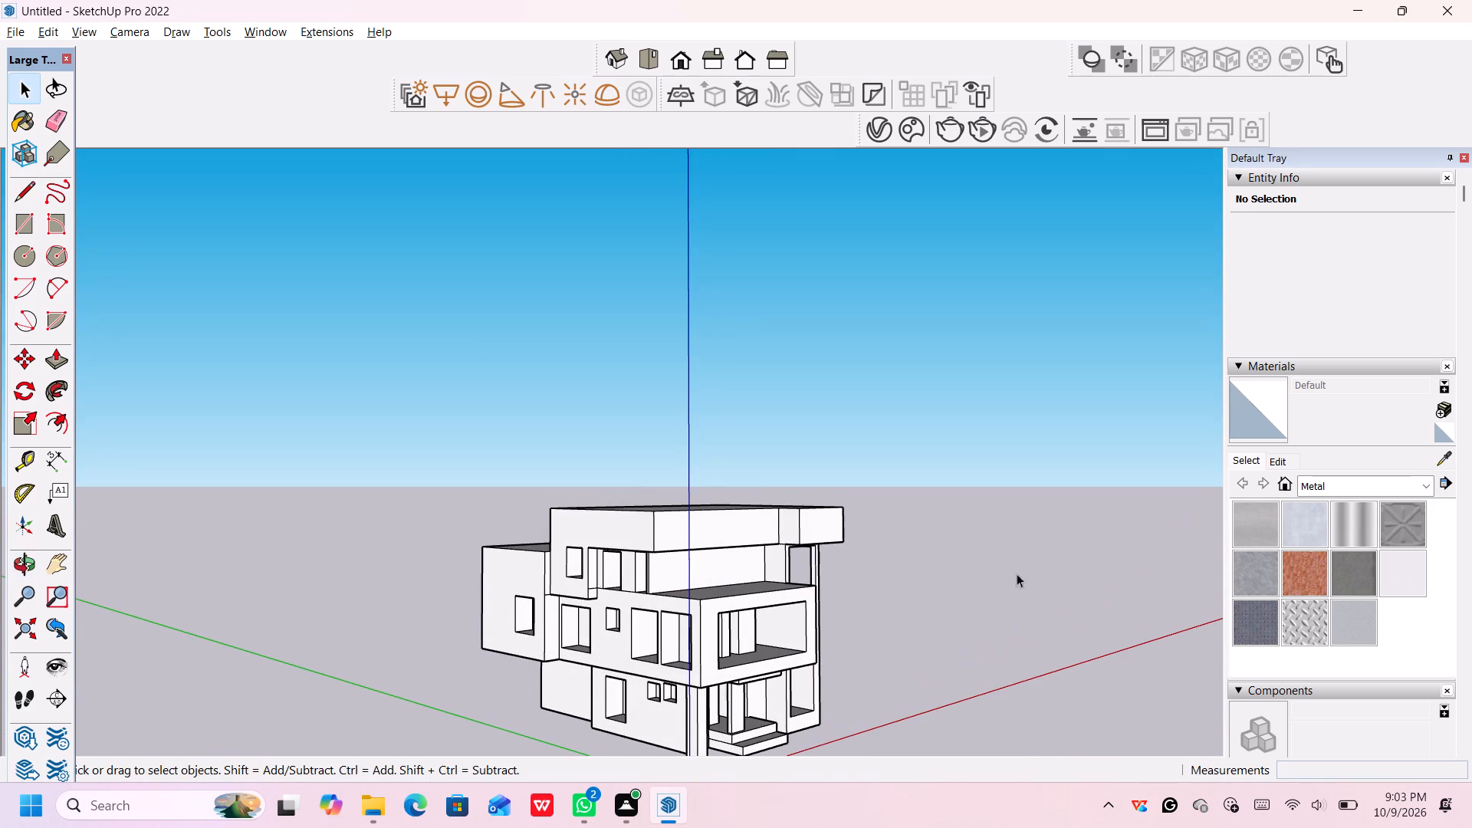
# Search the 3D Warehouse components for "glass door".
pyautogui.scroll(-4, 1382, 503)
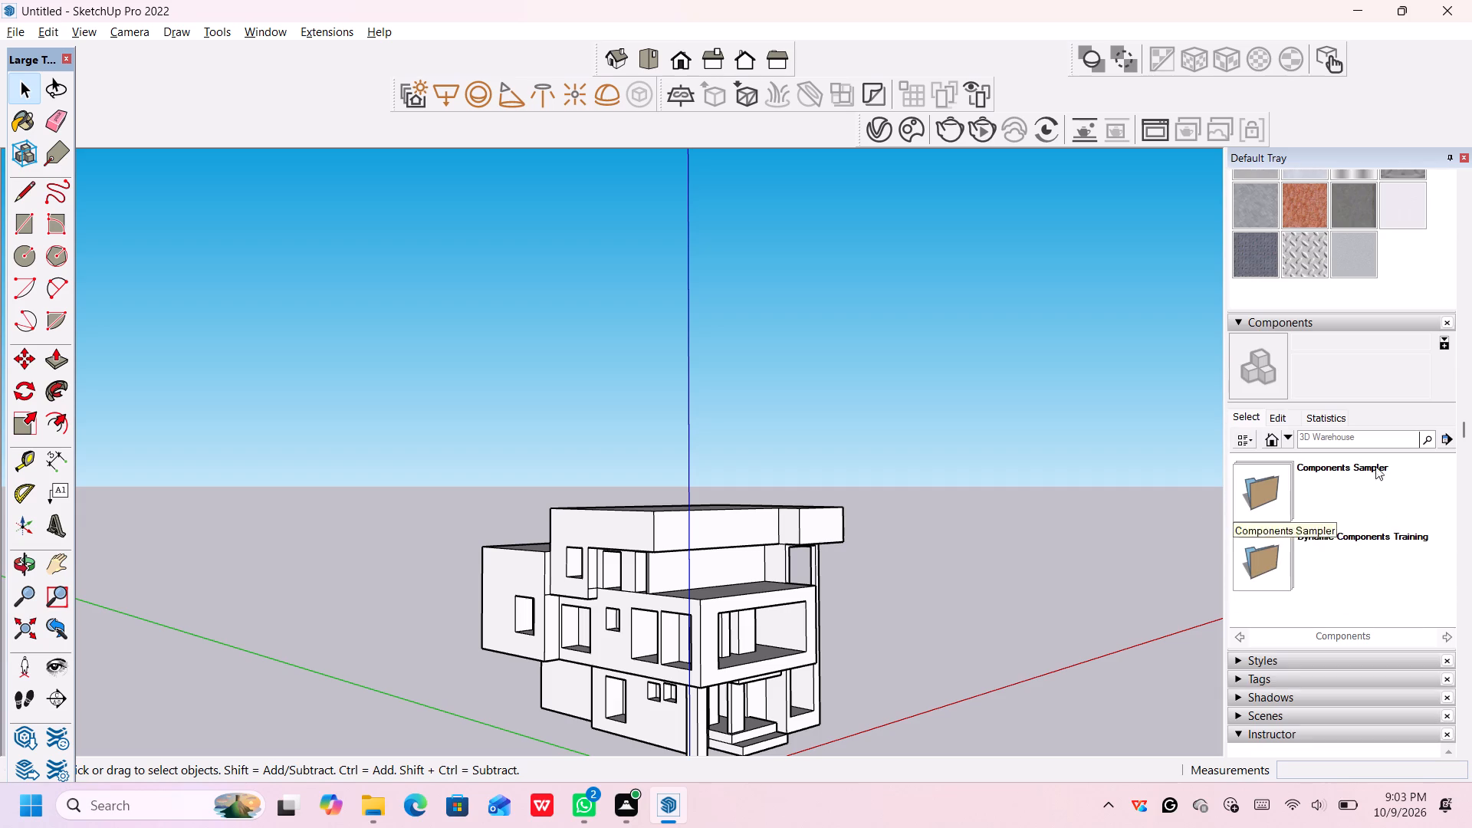
pyautogui.click(1375, 444)
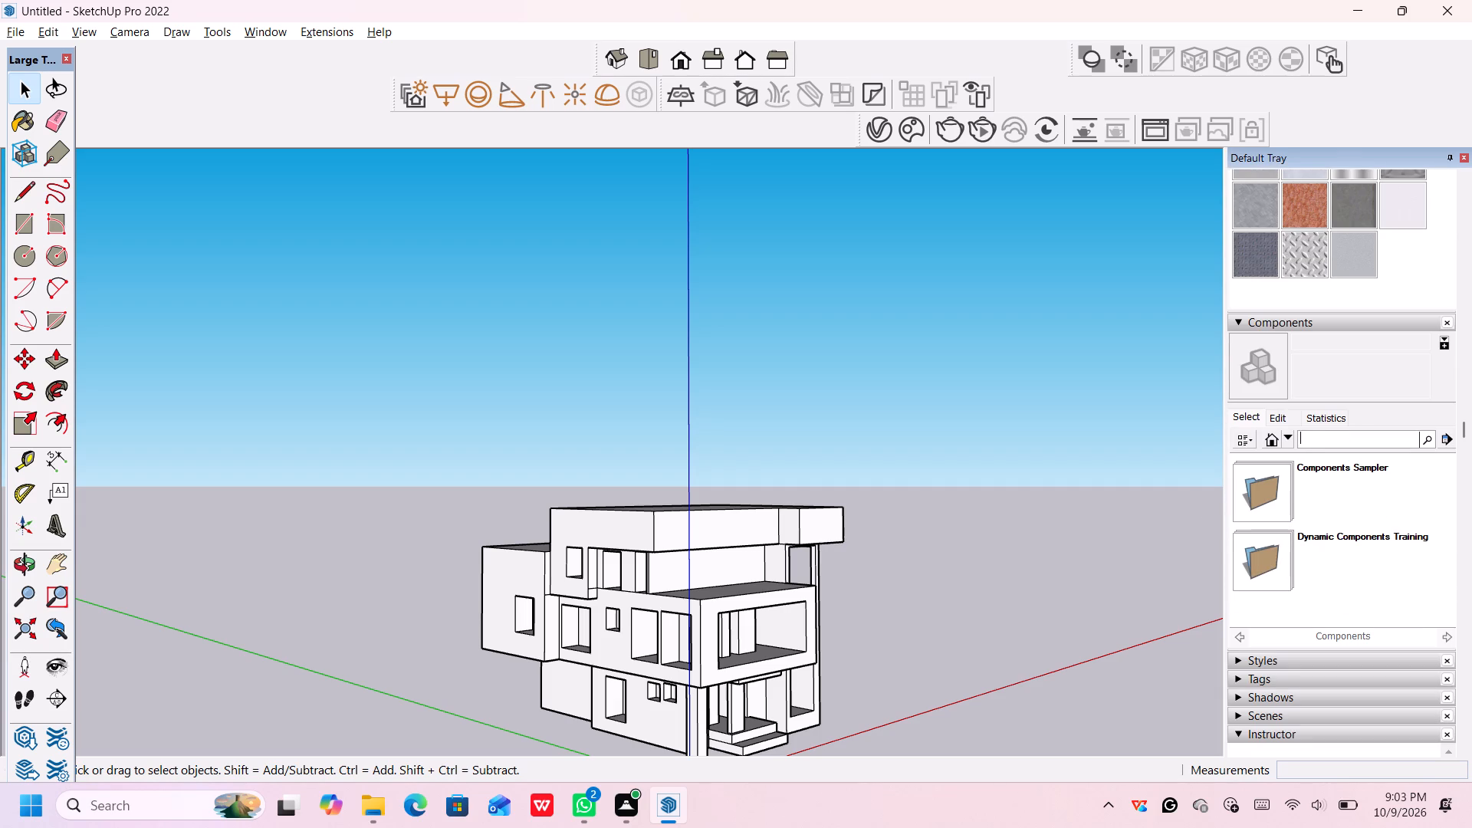
pyautogui.write('glass')
pyautogui.press('space')
pyautogui.write('door')
pyautogui.press('Return')
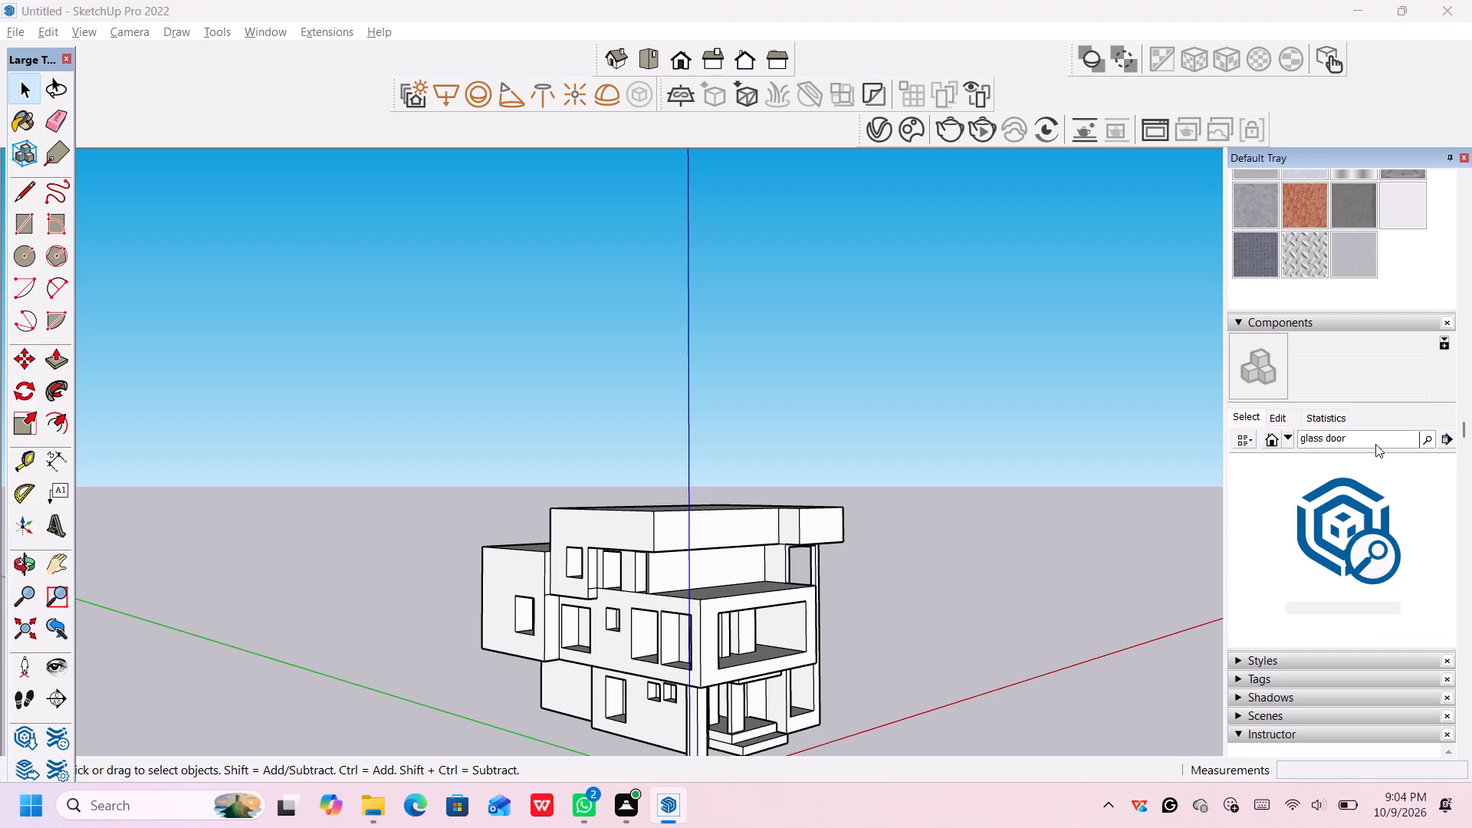
pyautogui.scroll(6, 760, 654)
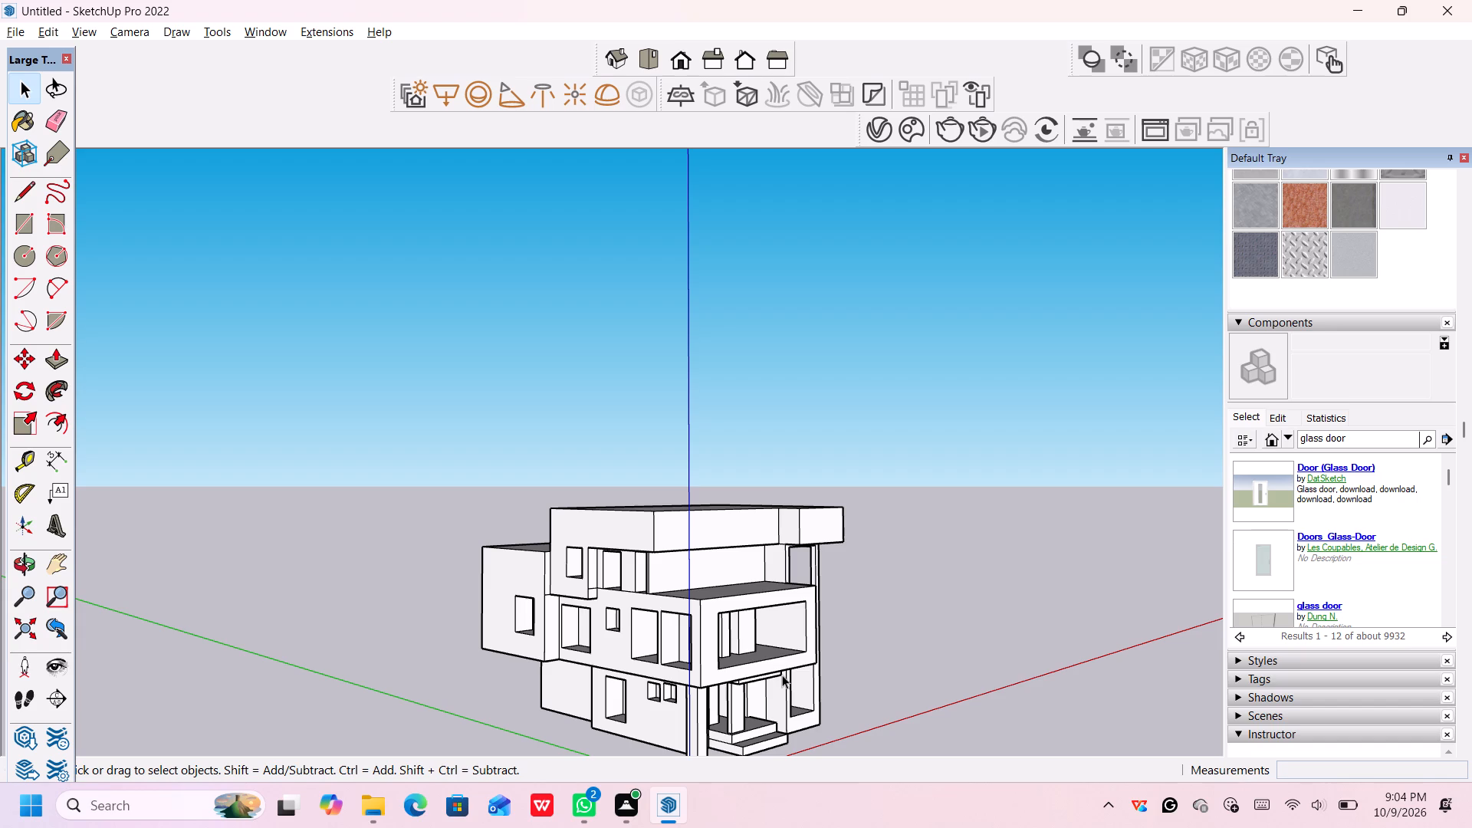
# Examine the front balcony openings and entrance that could take glass doors, from the front and the side corner.
pyautogui.scroll(2, 785, 624)
pyautogui.moveTo(765, 662); pyautogui.dragTo(765, 638, button='middle')
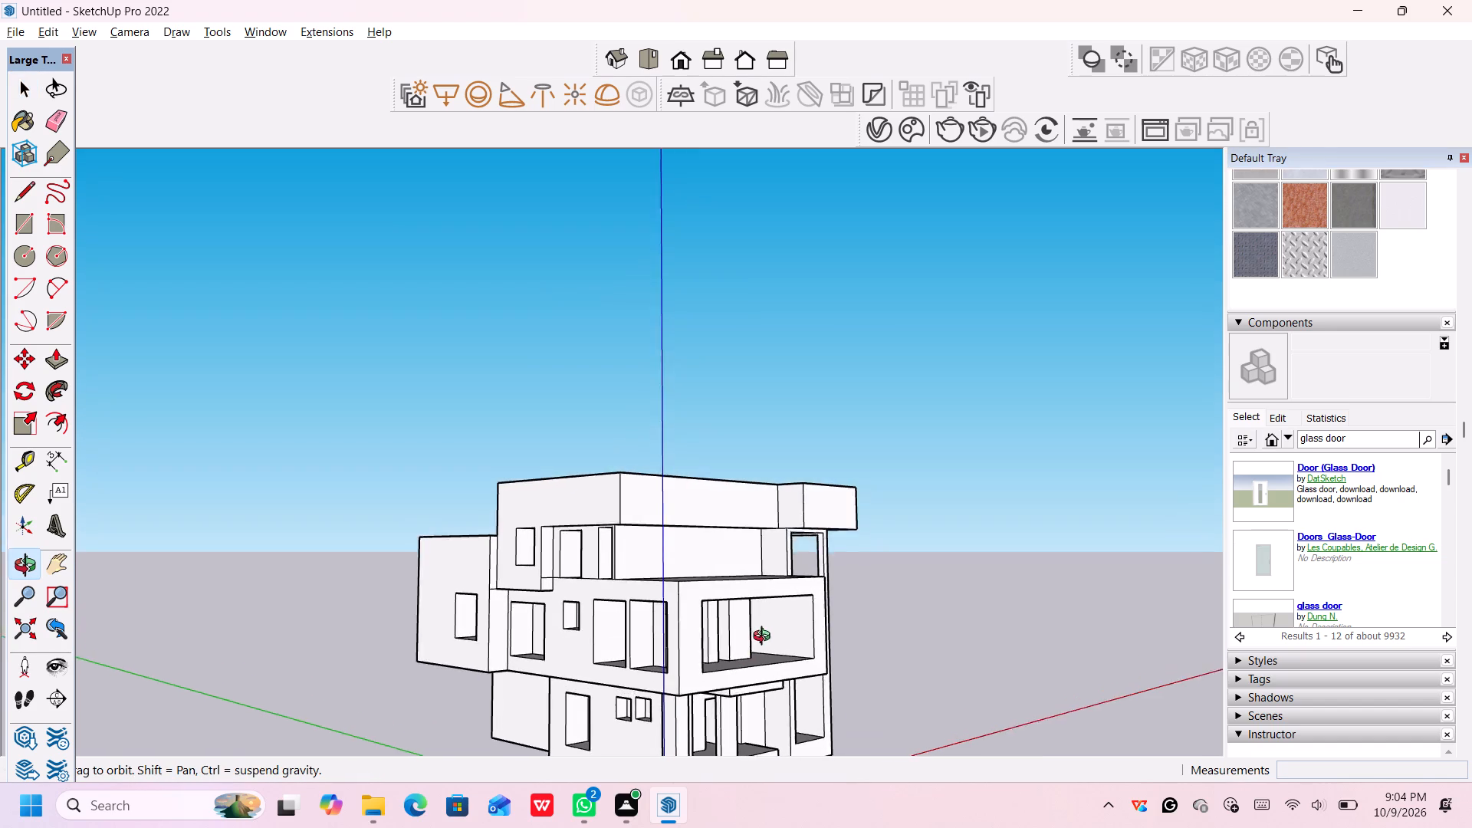
pyautogui.moveTo(765, 638); pyautogui.dragTo(754, 537, button='middle')
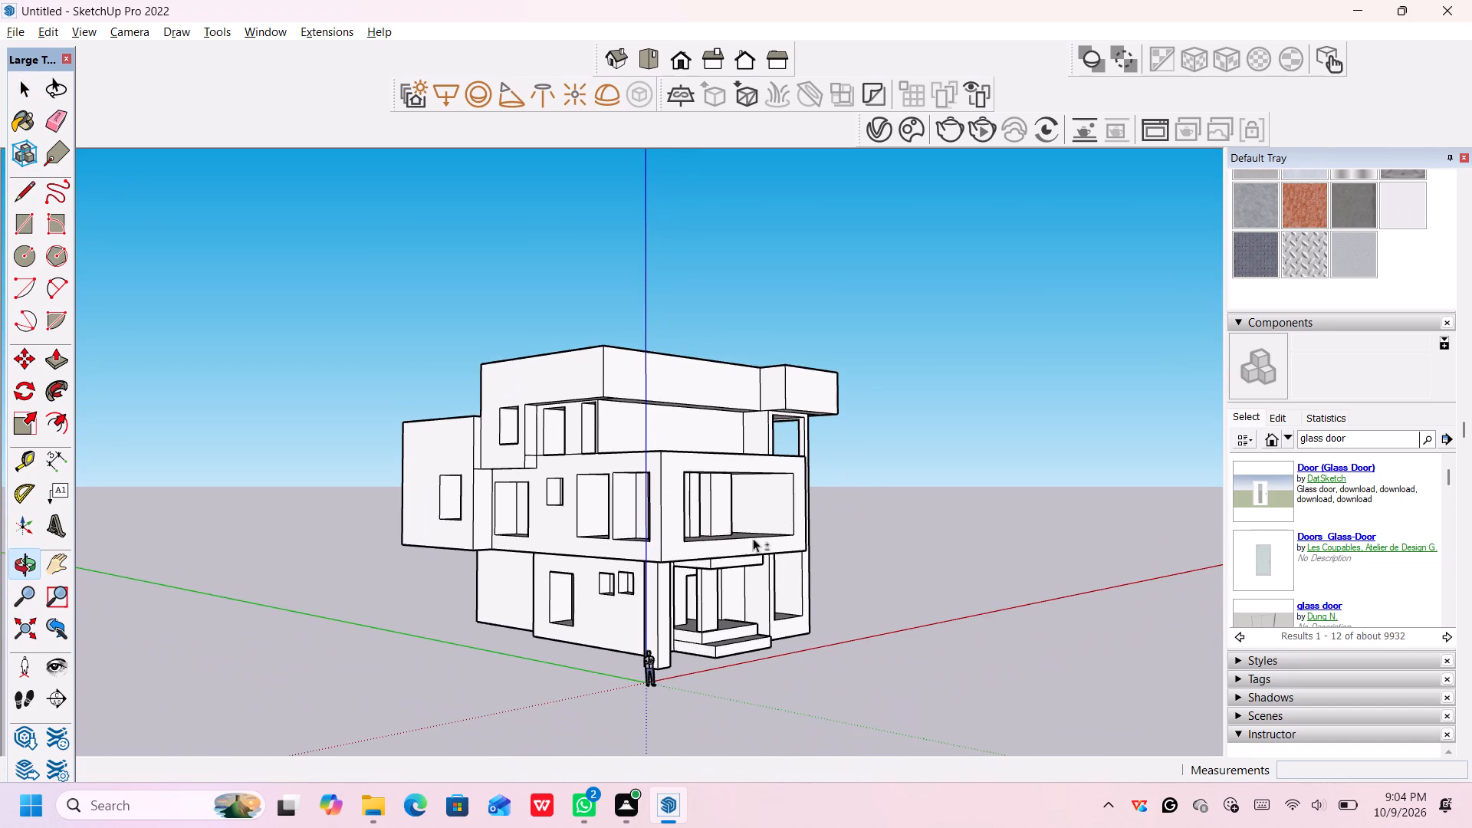
pyautogui.scroll(2, 737, 572)
pyautogui.scroll(-1, 738, 581)
pyautogui.scroll(2, 738, 581)
pyautogui.moveTo(773, 590); pyautogui.dragTo(601, 613, button='middle')
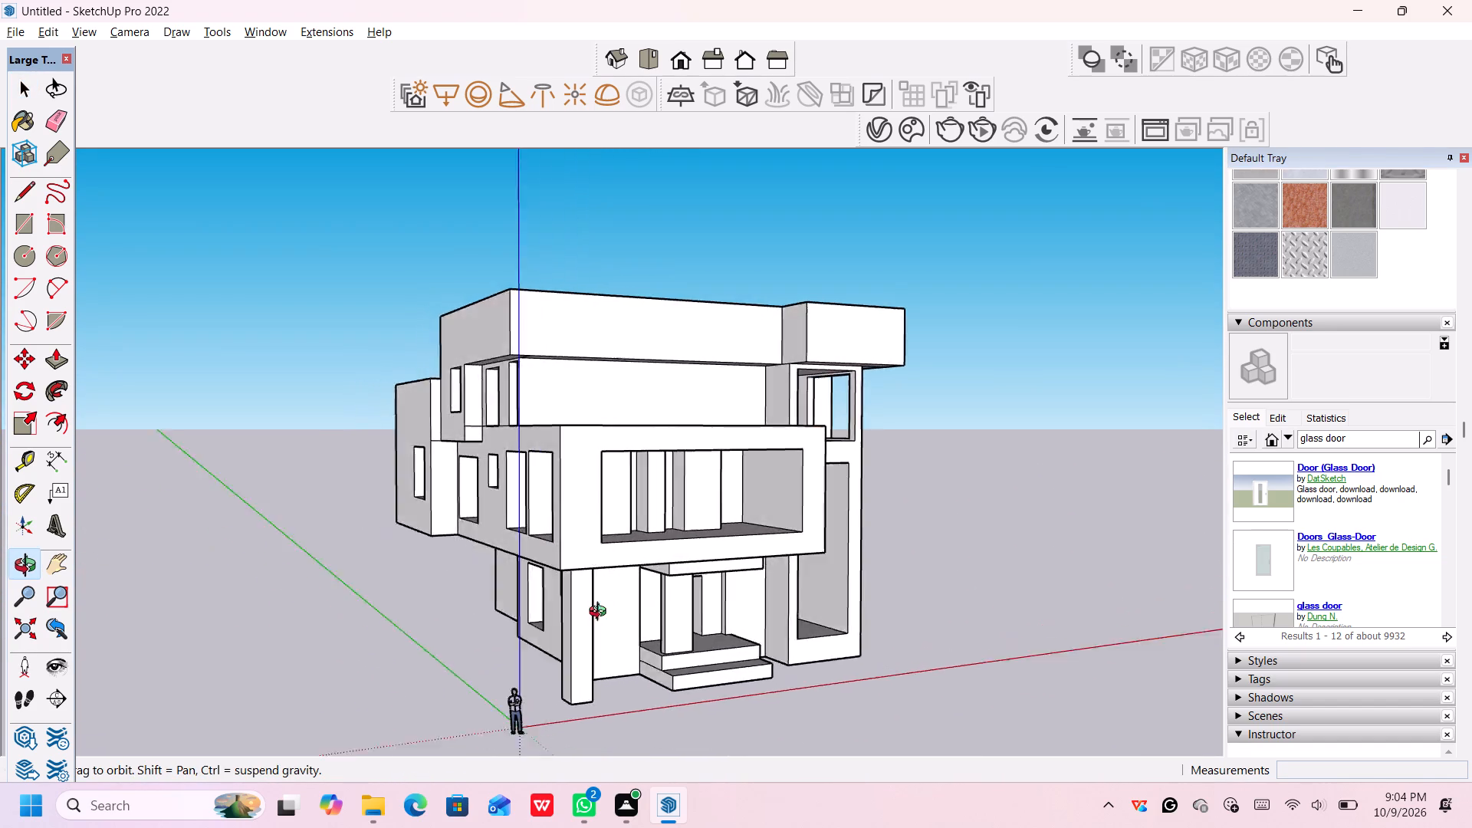
pyautogui.moveTo(601, 613); pyautogui.dragTo(784, 628, button='middle')
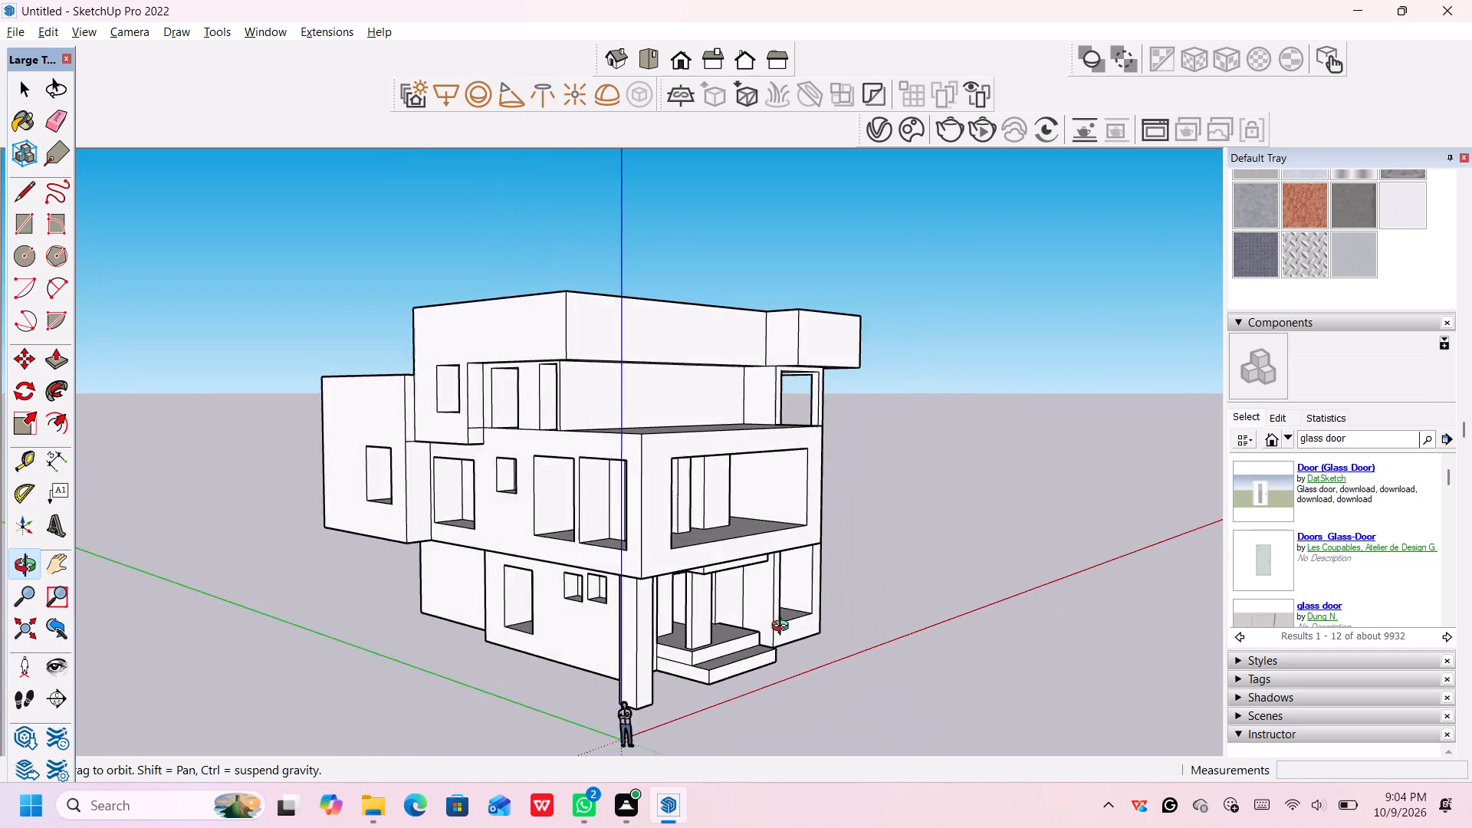
pyautogui.moveTo(784, 628); pyautogui.dragTo(707, 623, button='middle')
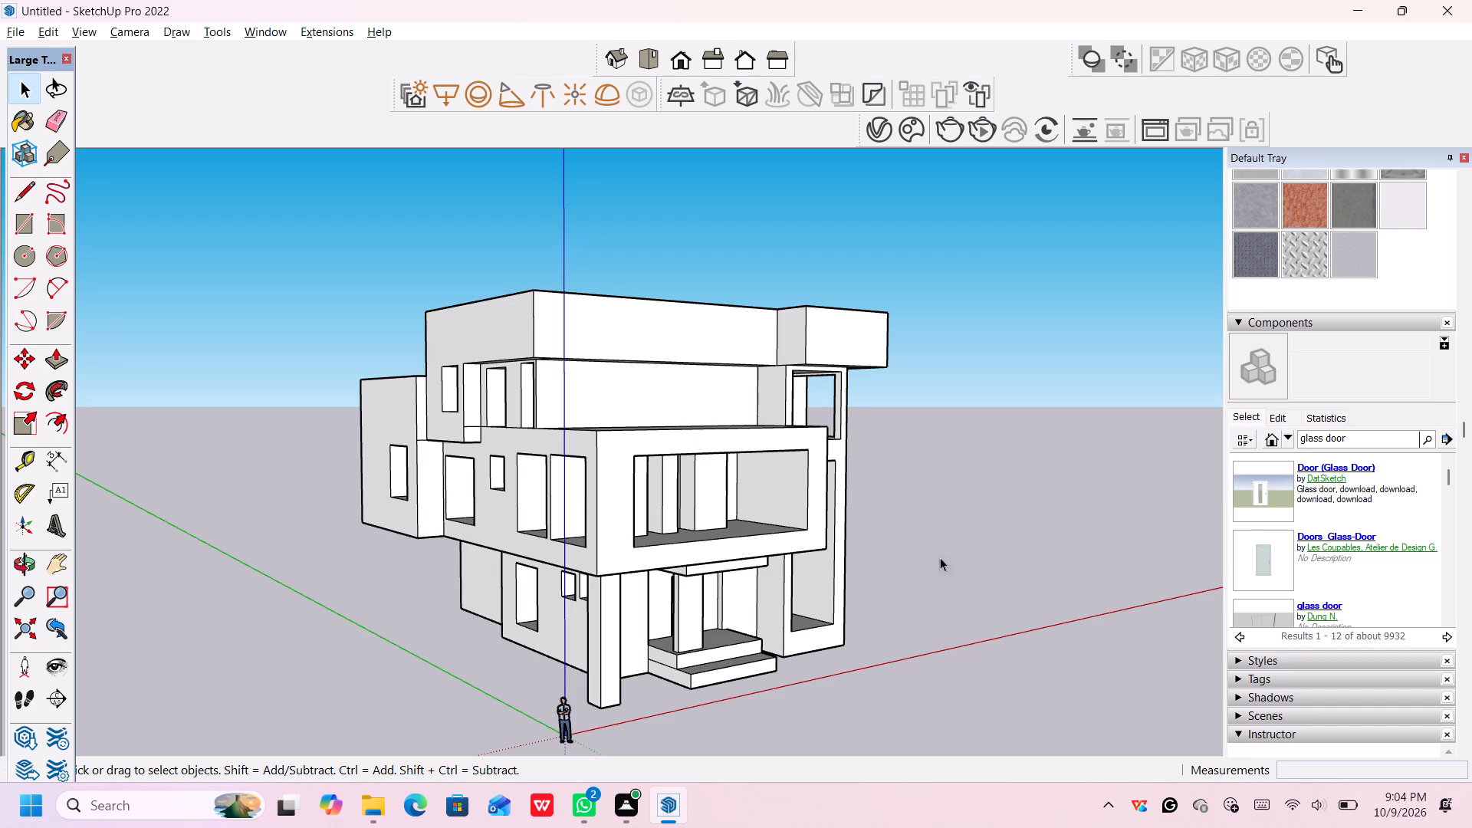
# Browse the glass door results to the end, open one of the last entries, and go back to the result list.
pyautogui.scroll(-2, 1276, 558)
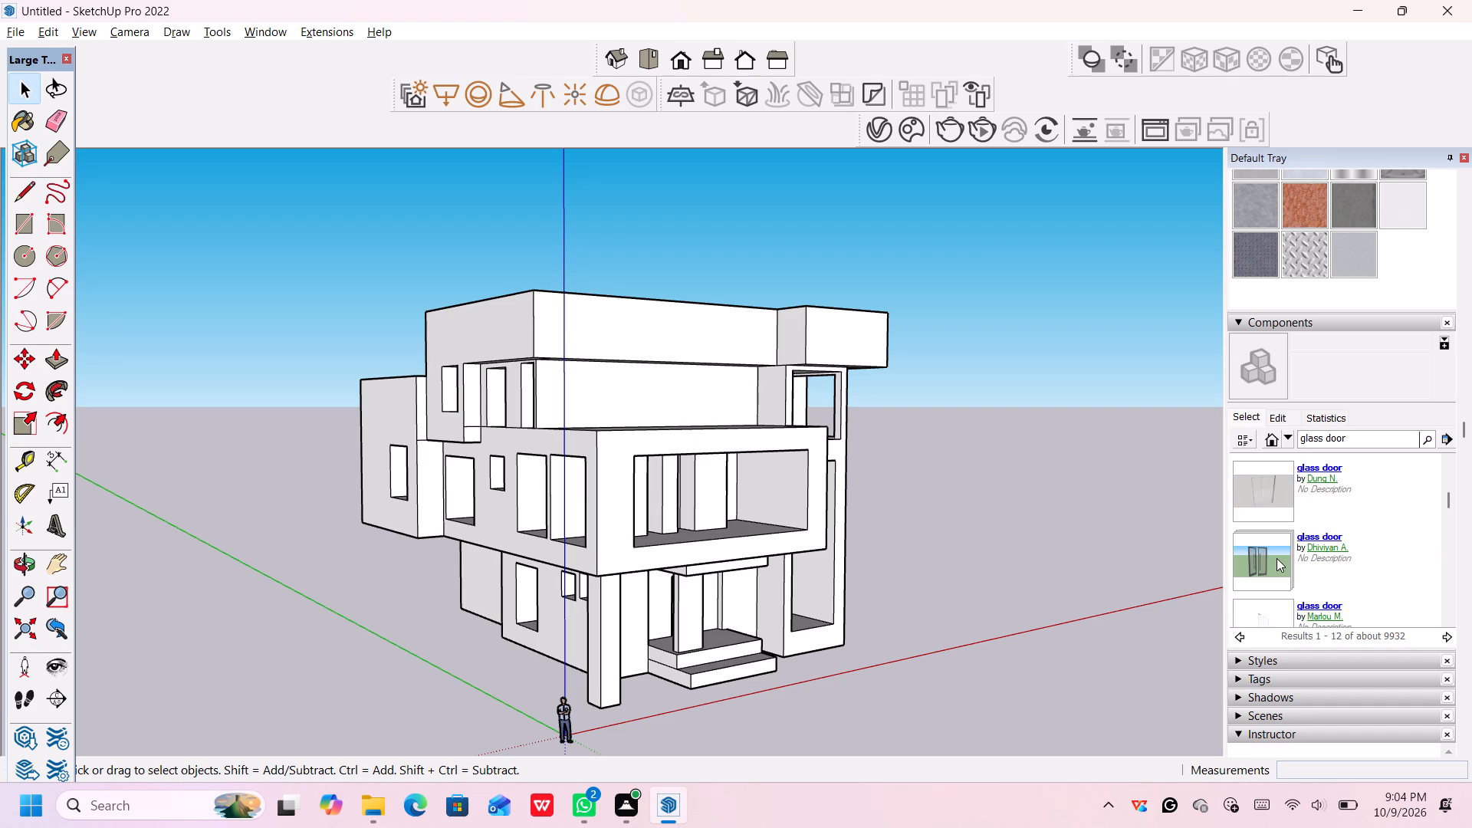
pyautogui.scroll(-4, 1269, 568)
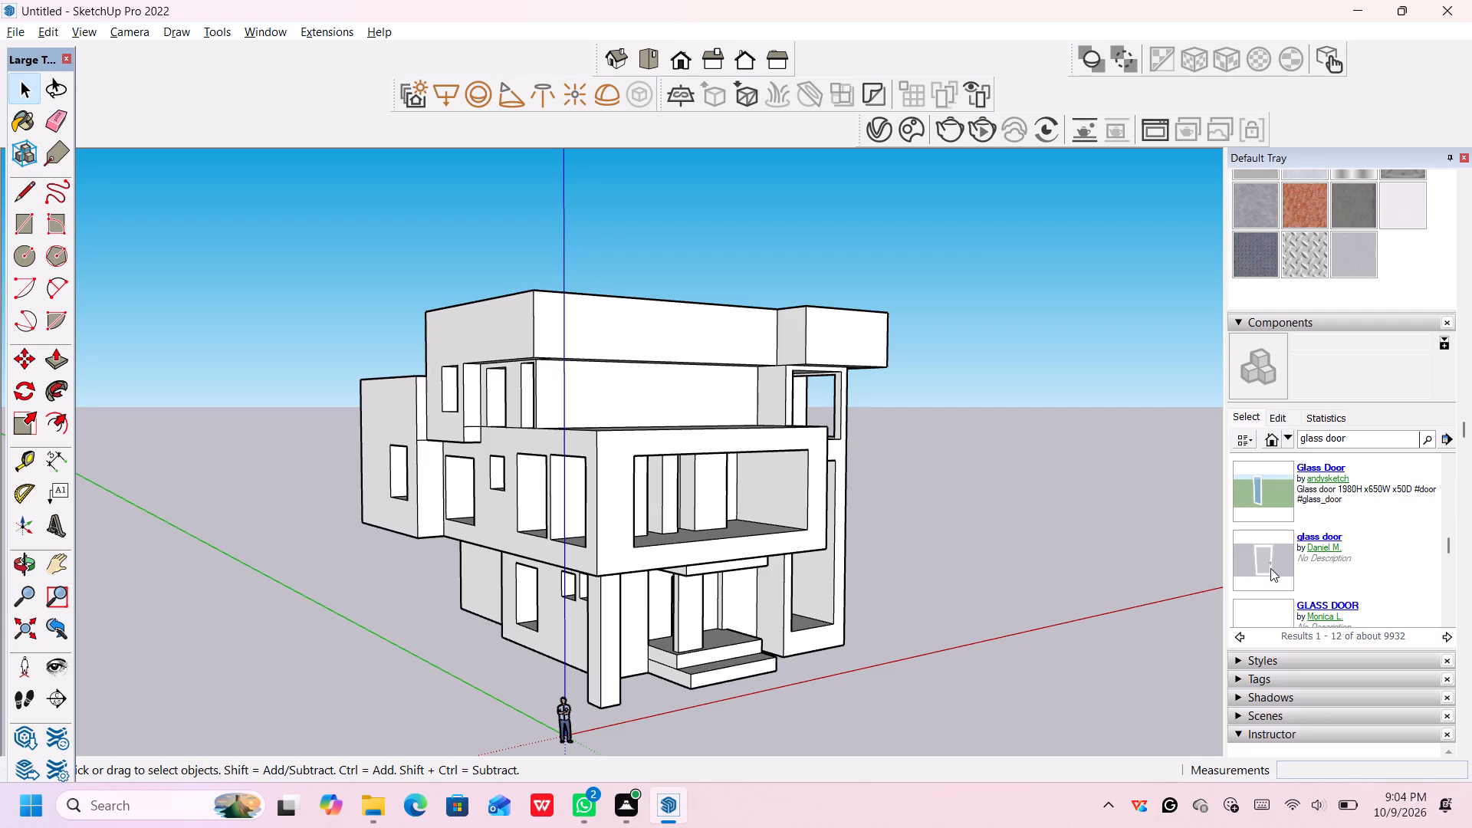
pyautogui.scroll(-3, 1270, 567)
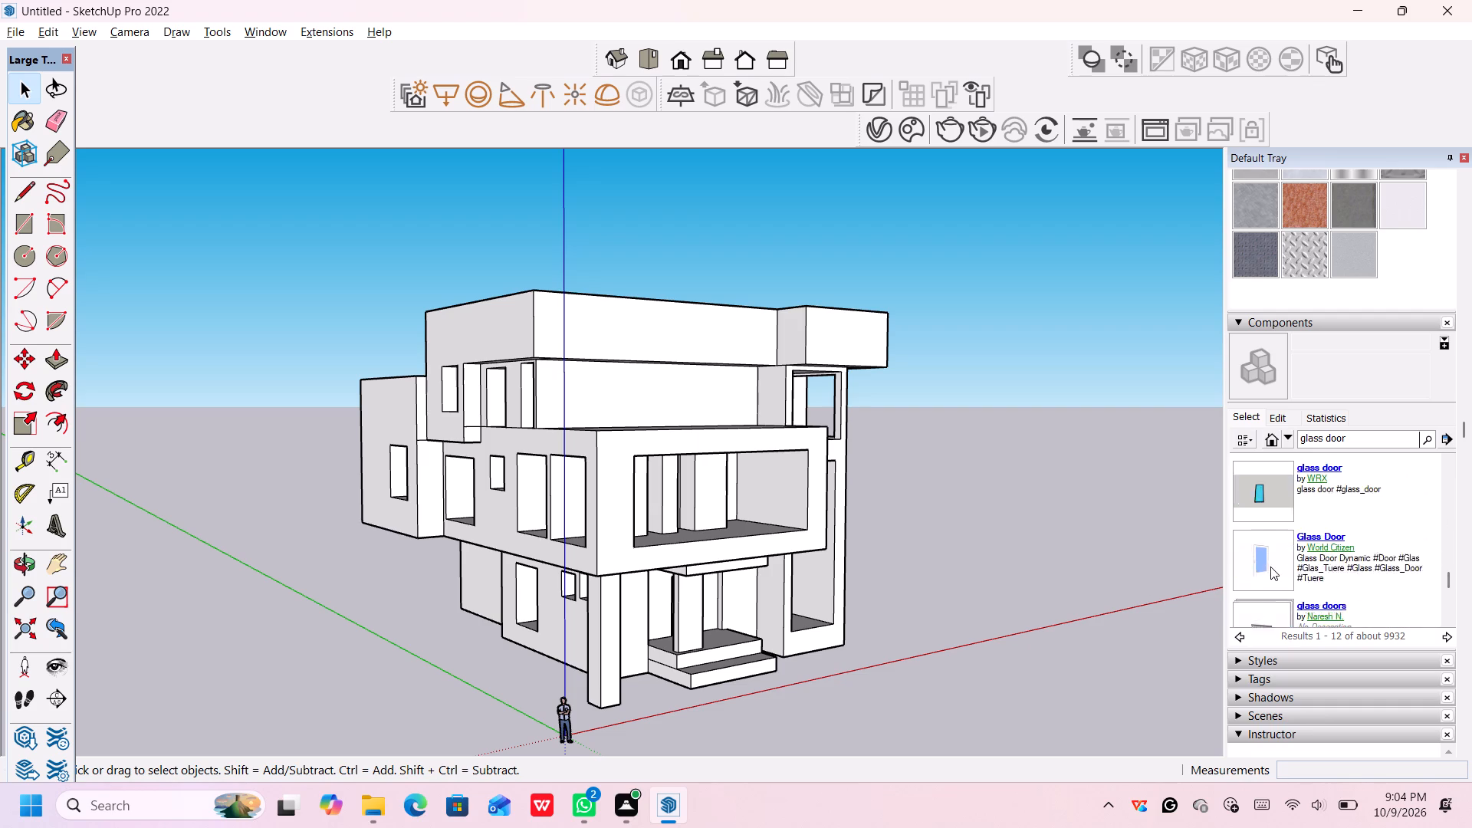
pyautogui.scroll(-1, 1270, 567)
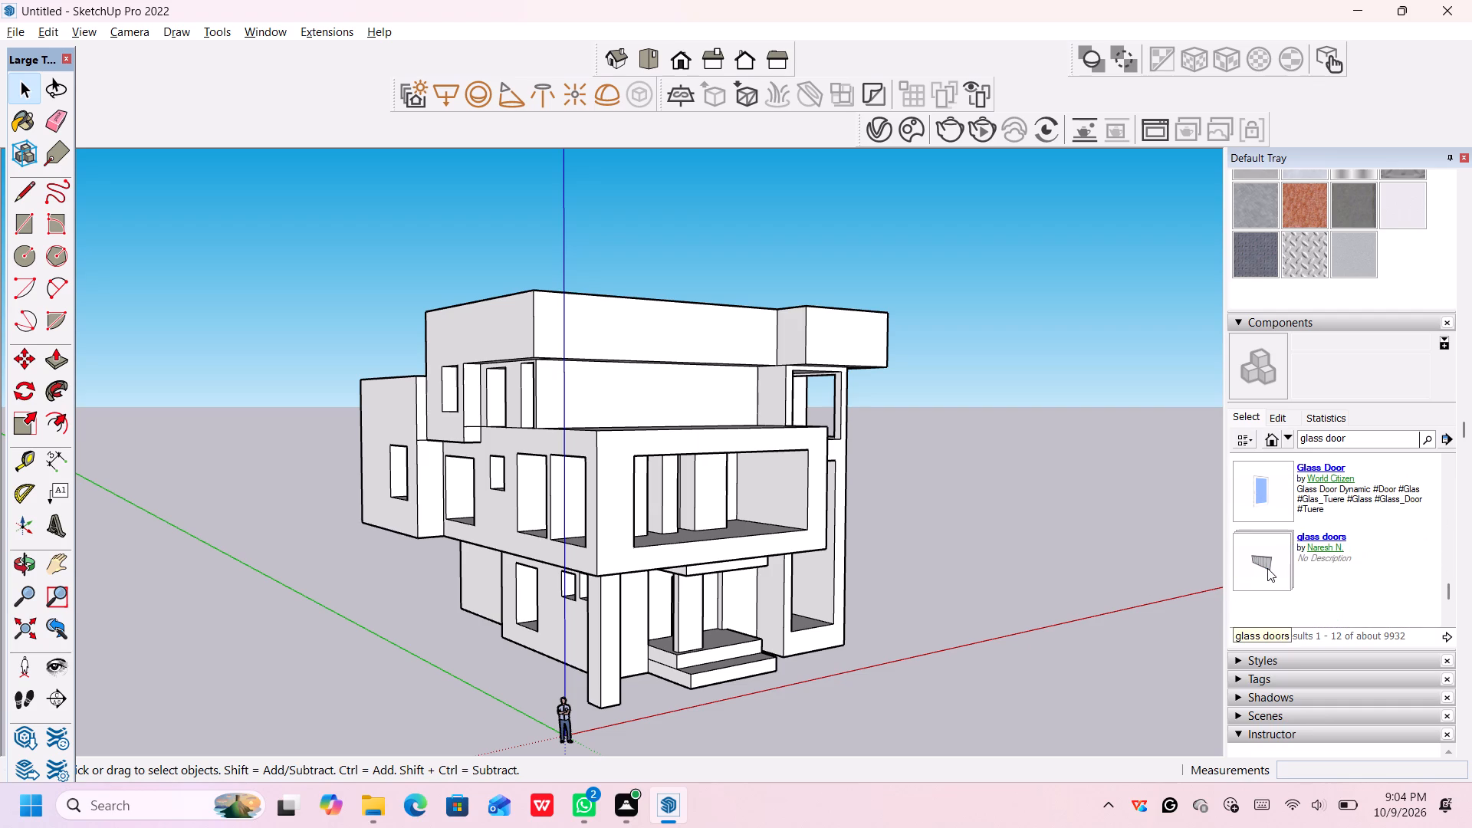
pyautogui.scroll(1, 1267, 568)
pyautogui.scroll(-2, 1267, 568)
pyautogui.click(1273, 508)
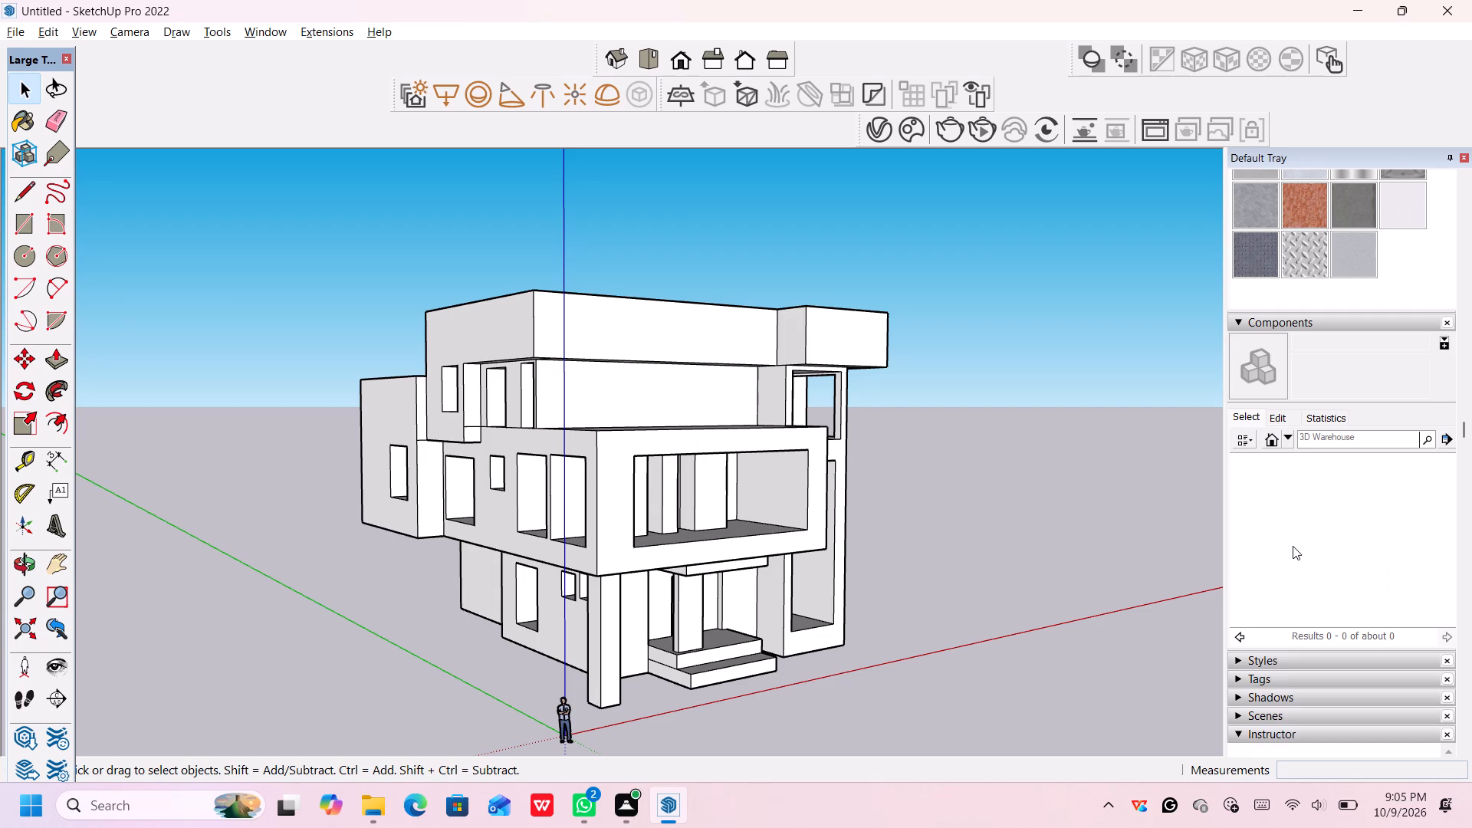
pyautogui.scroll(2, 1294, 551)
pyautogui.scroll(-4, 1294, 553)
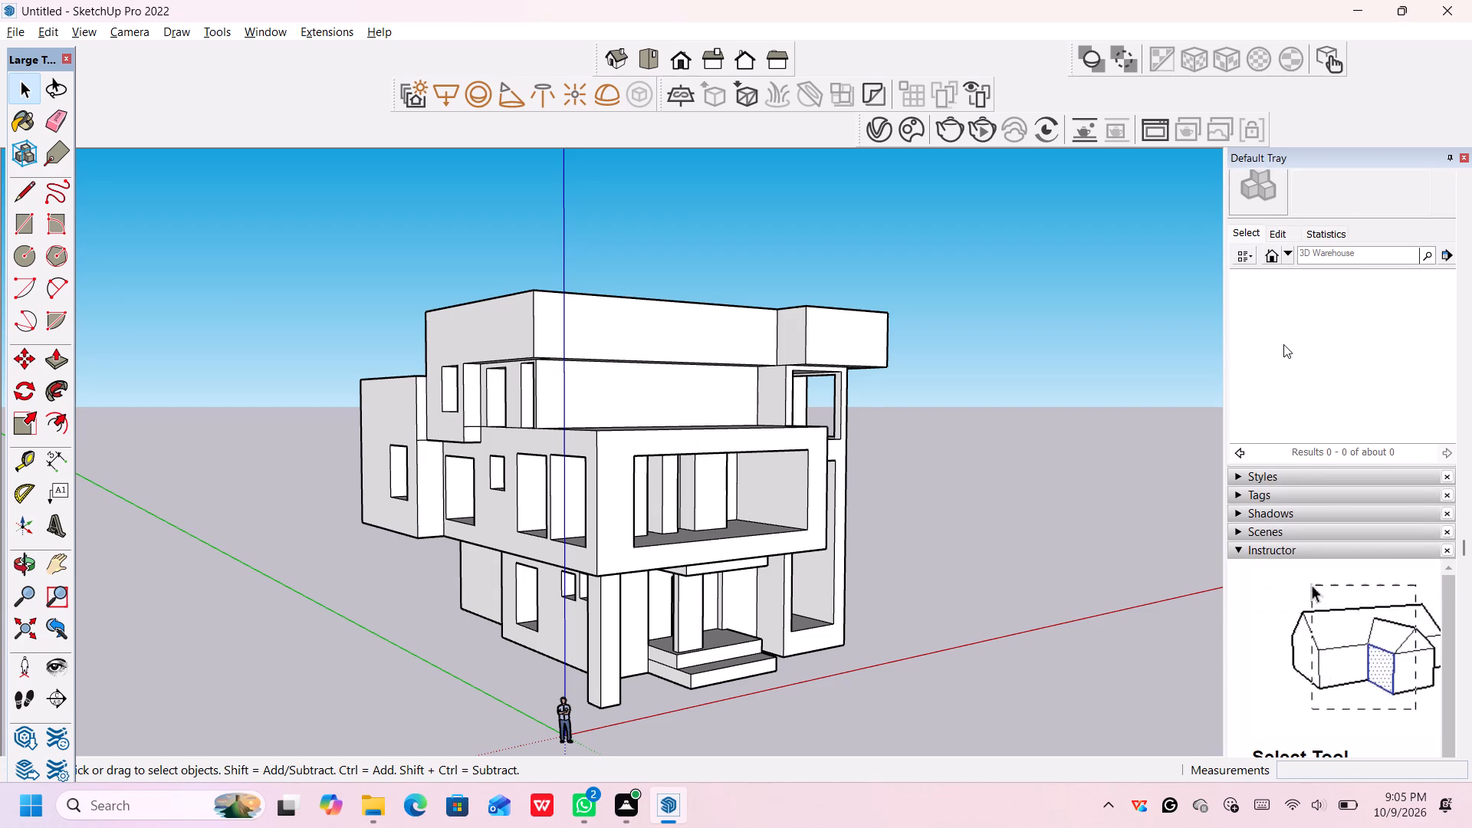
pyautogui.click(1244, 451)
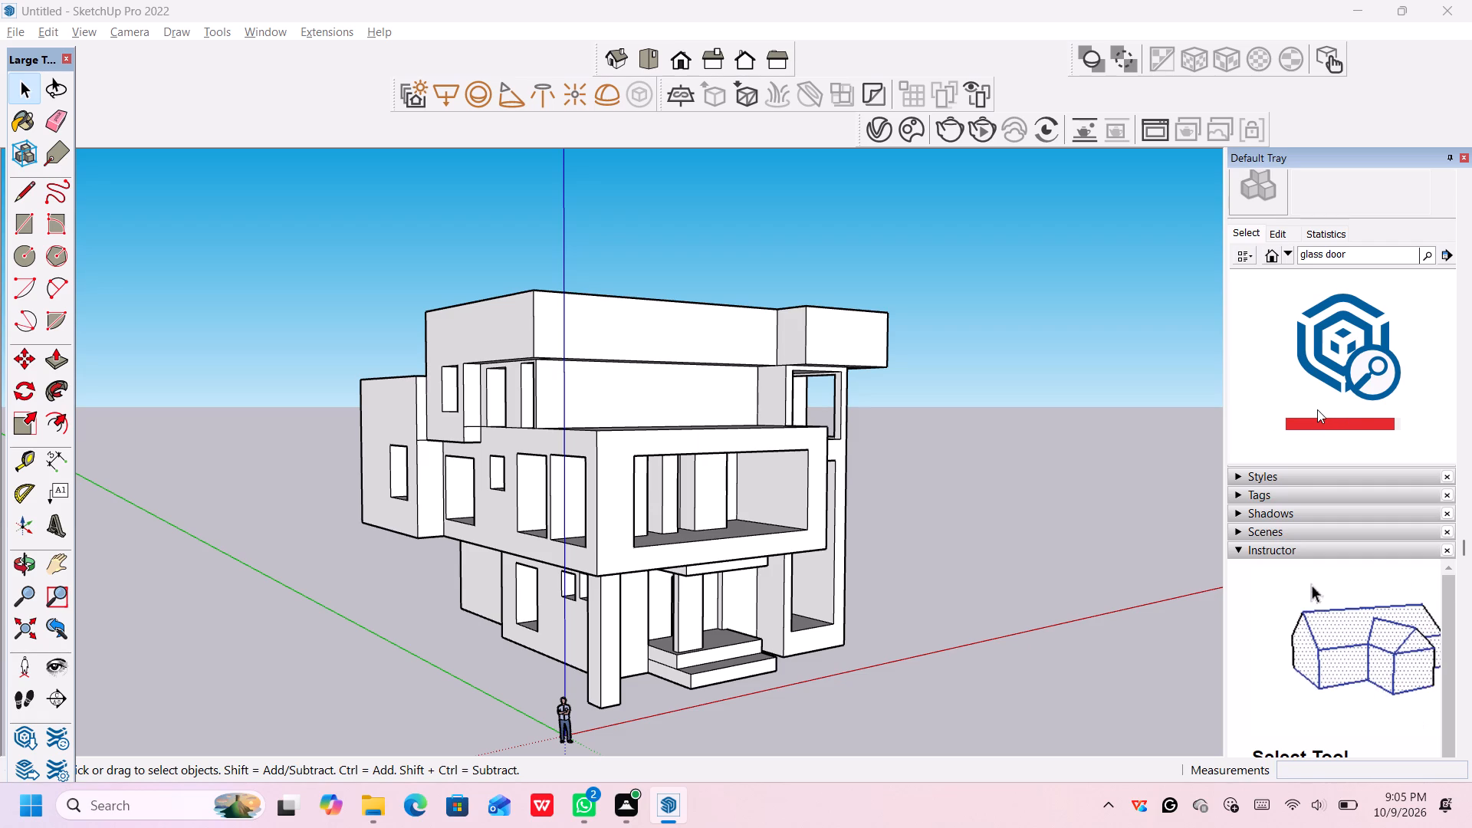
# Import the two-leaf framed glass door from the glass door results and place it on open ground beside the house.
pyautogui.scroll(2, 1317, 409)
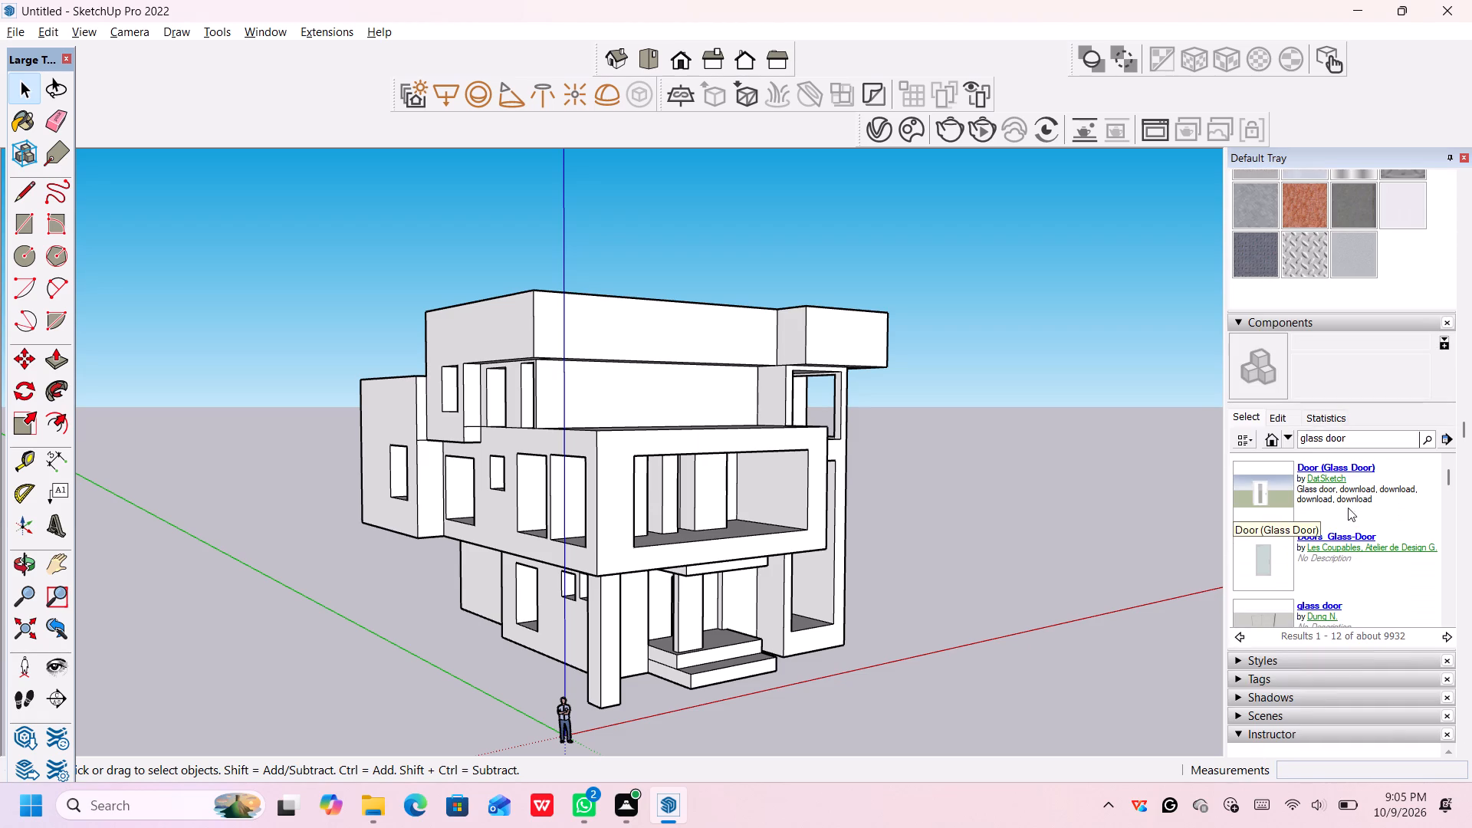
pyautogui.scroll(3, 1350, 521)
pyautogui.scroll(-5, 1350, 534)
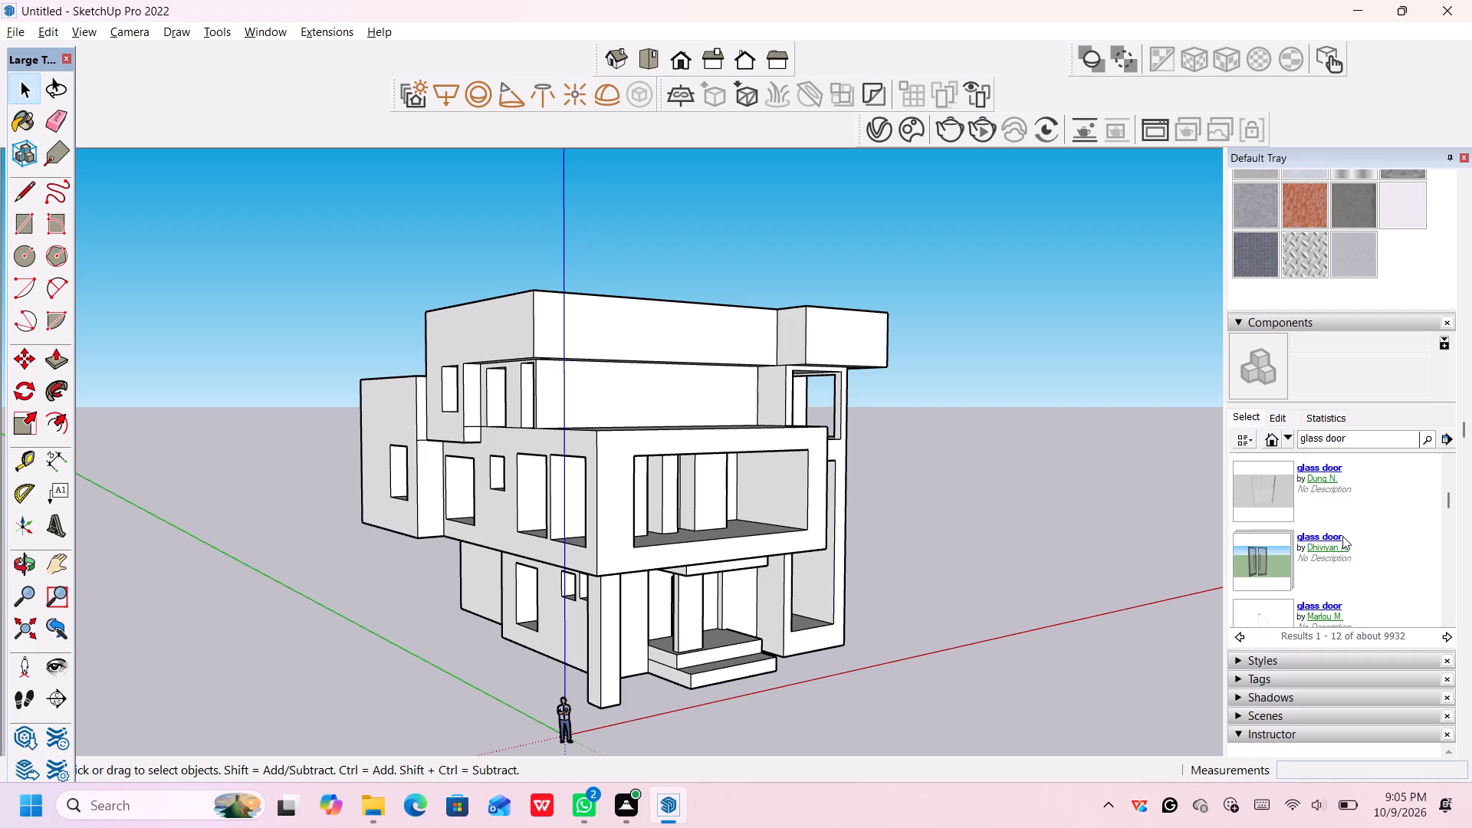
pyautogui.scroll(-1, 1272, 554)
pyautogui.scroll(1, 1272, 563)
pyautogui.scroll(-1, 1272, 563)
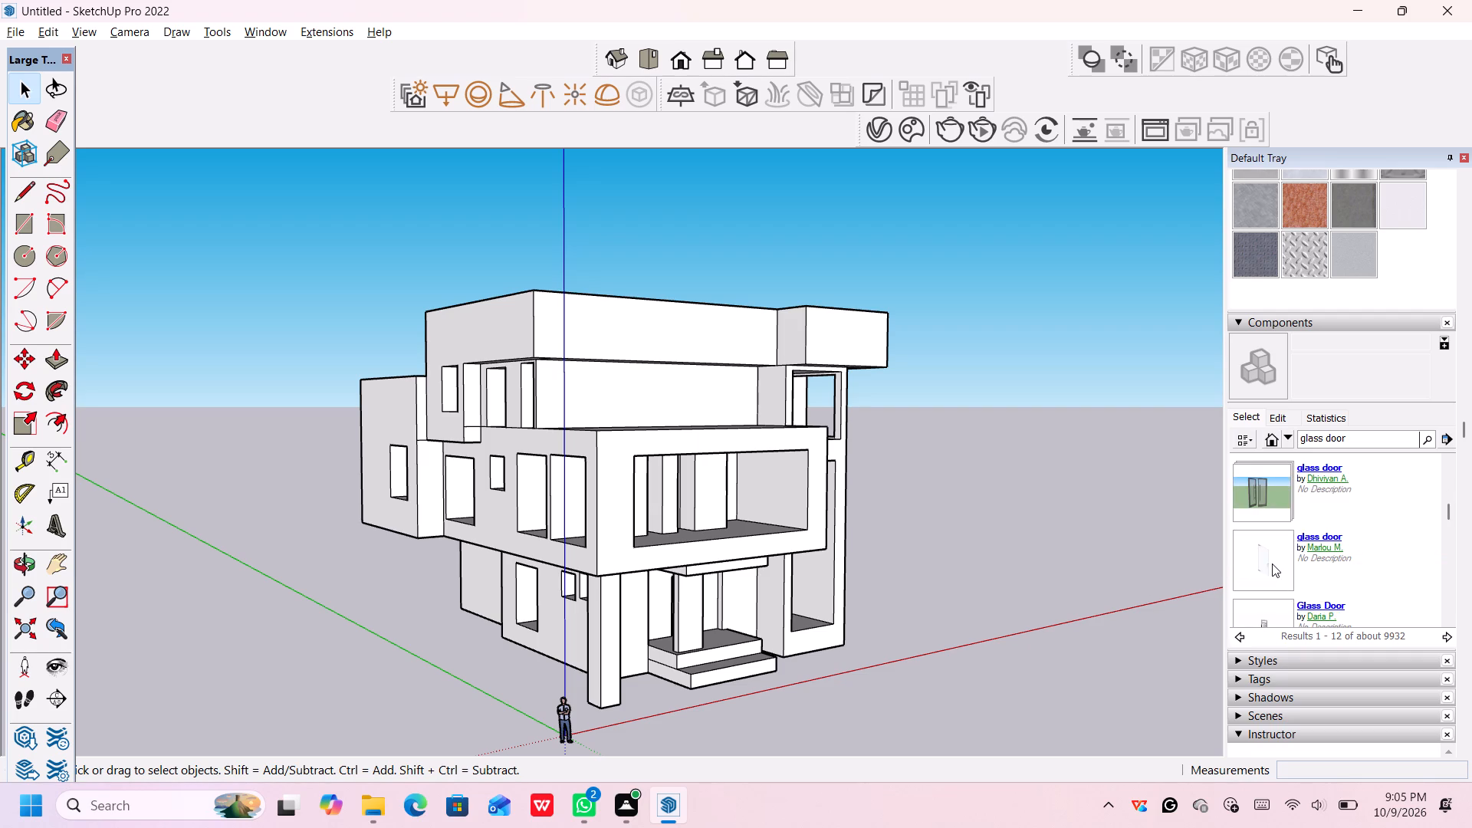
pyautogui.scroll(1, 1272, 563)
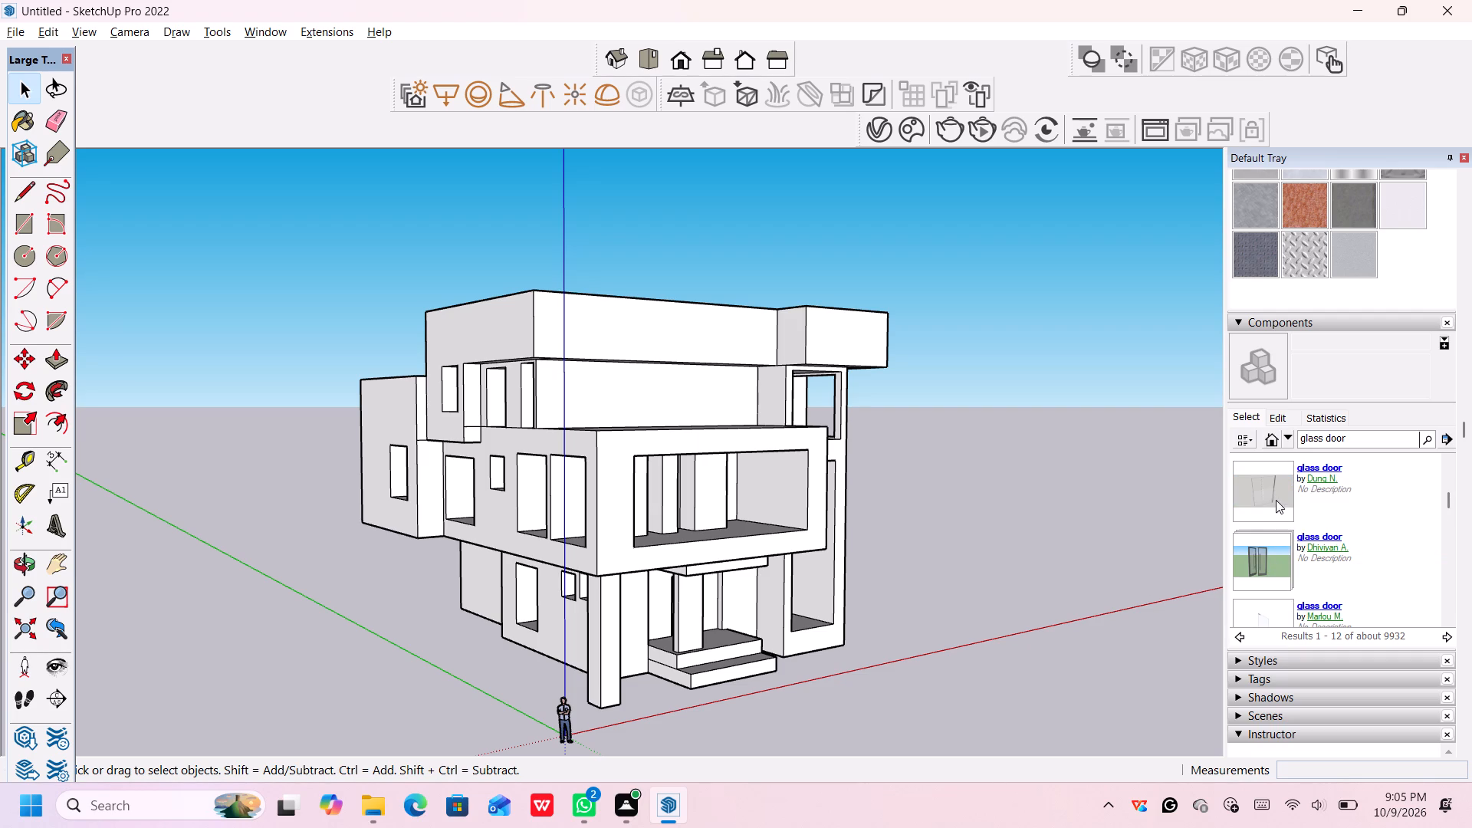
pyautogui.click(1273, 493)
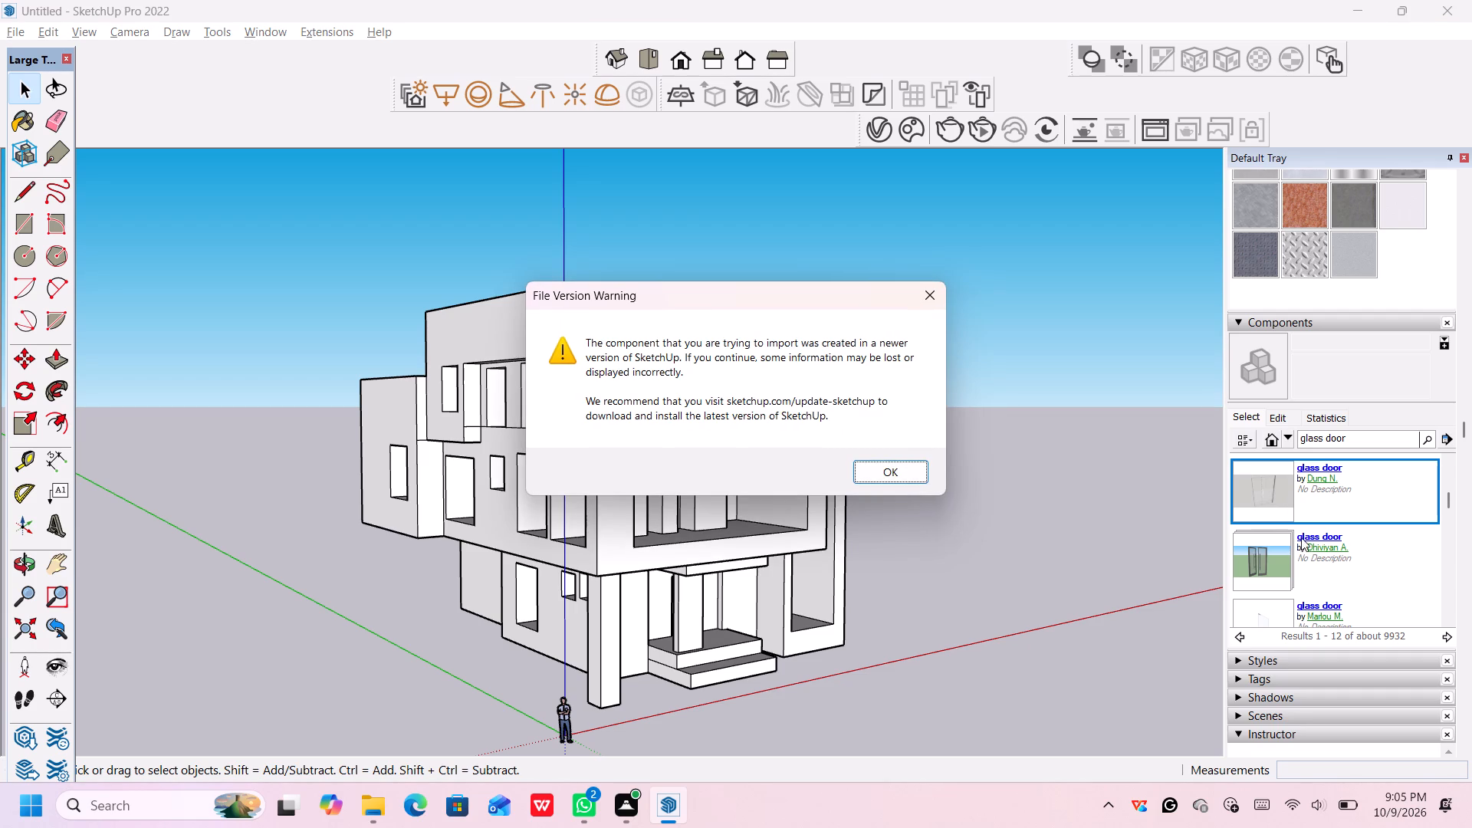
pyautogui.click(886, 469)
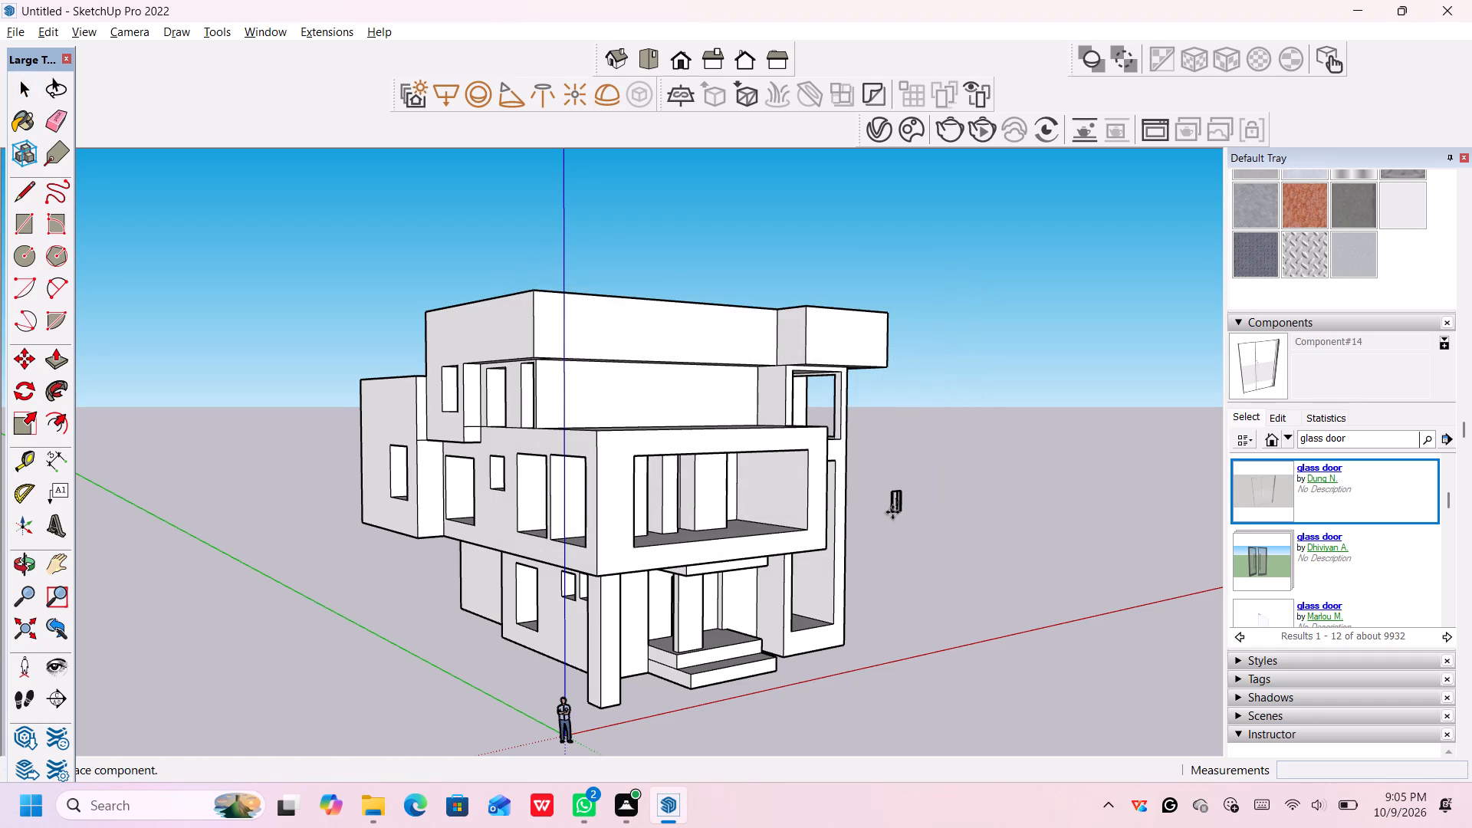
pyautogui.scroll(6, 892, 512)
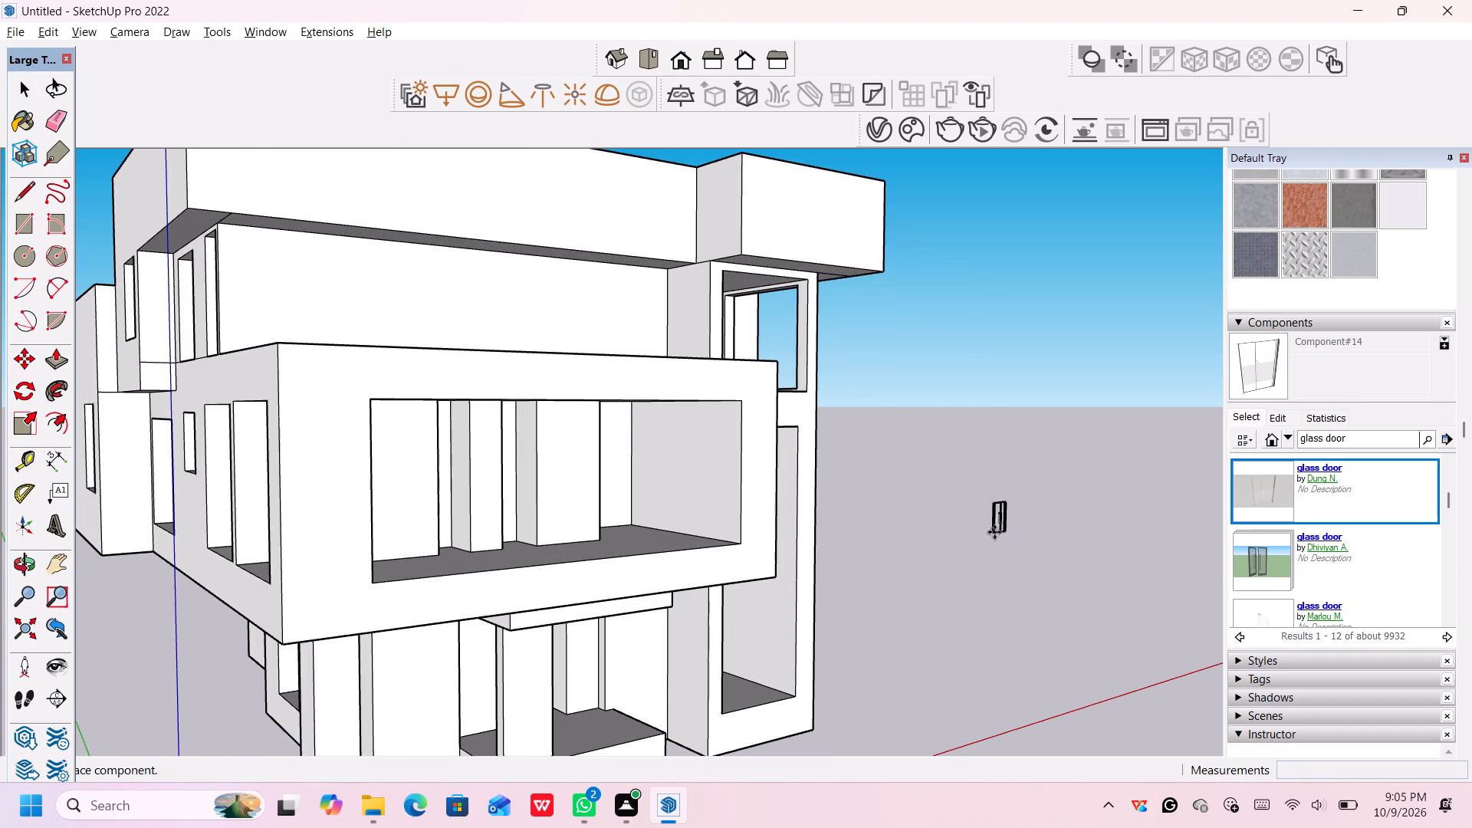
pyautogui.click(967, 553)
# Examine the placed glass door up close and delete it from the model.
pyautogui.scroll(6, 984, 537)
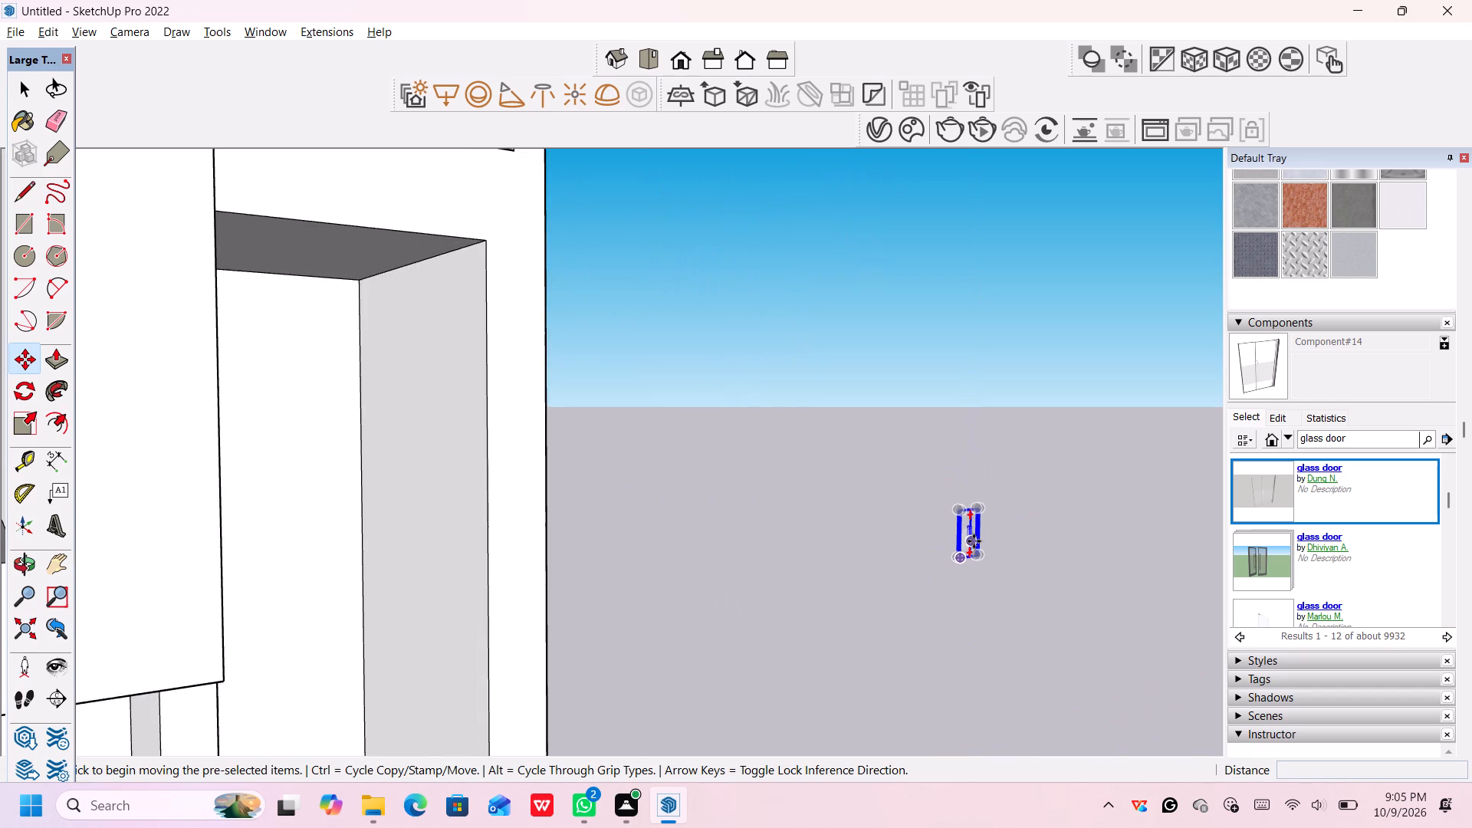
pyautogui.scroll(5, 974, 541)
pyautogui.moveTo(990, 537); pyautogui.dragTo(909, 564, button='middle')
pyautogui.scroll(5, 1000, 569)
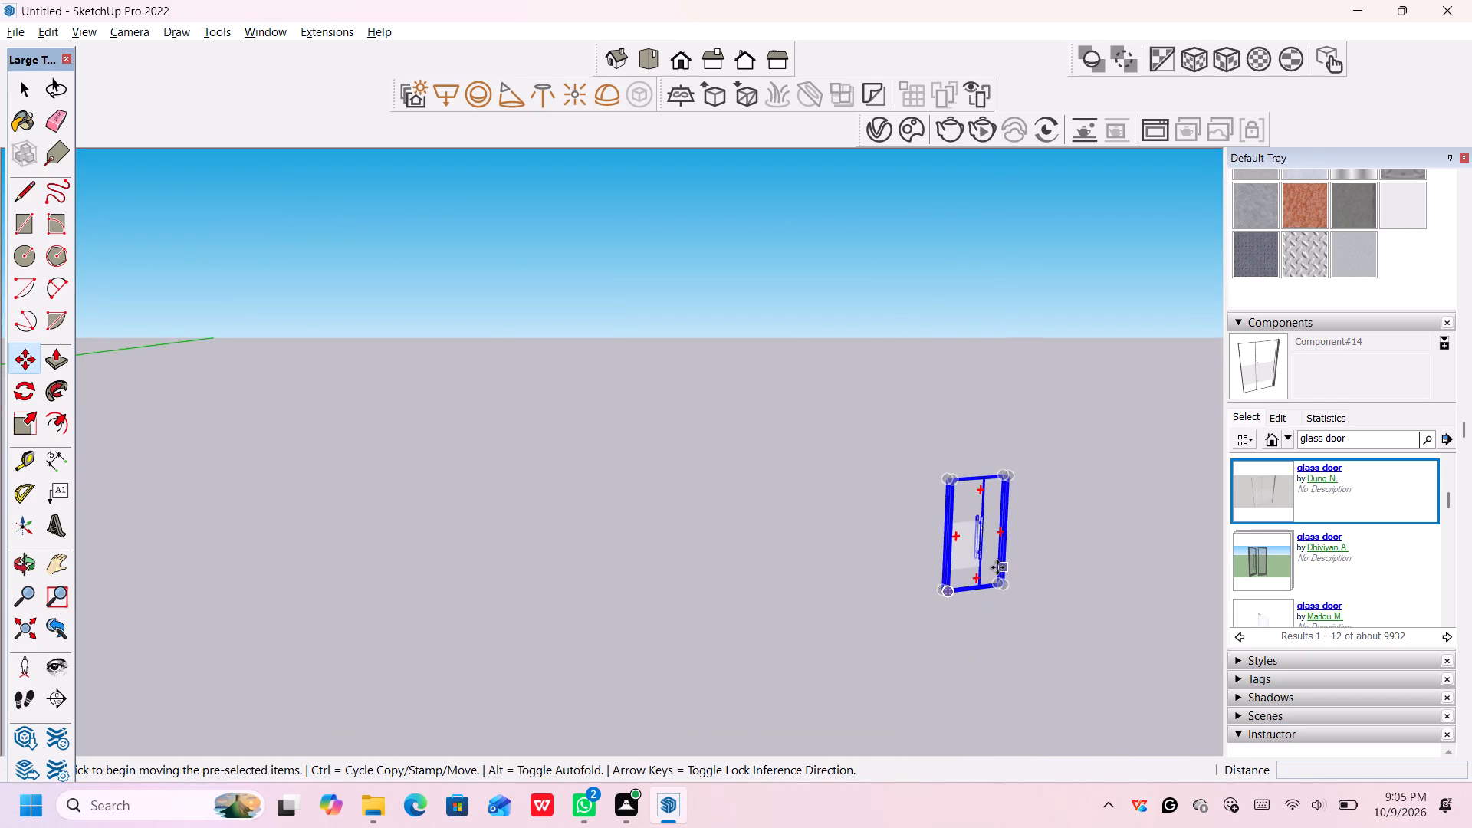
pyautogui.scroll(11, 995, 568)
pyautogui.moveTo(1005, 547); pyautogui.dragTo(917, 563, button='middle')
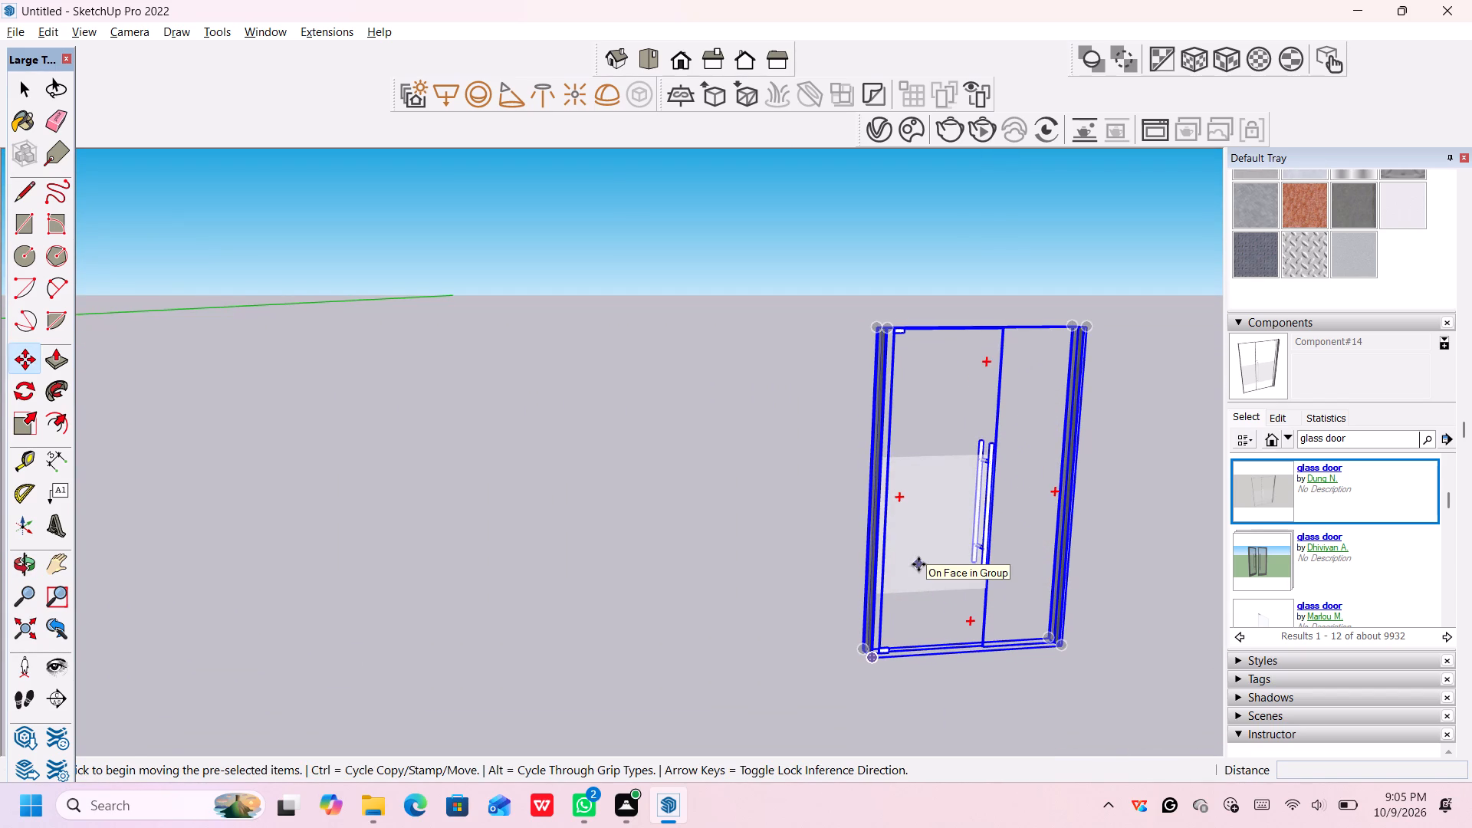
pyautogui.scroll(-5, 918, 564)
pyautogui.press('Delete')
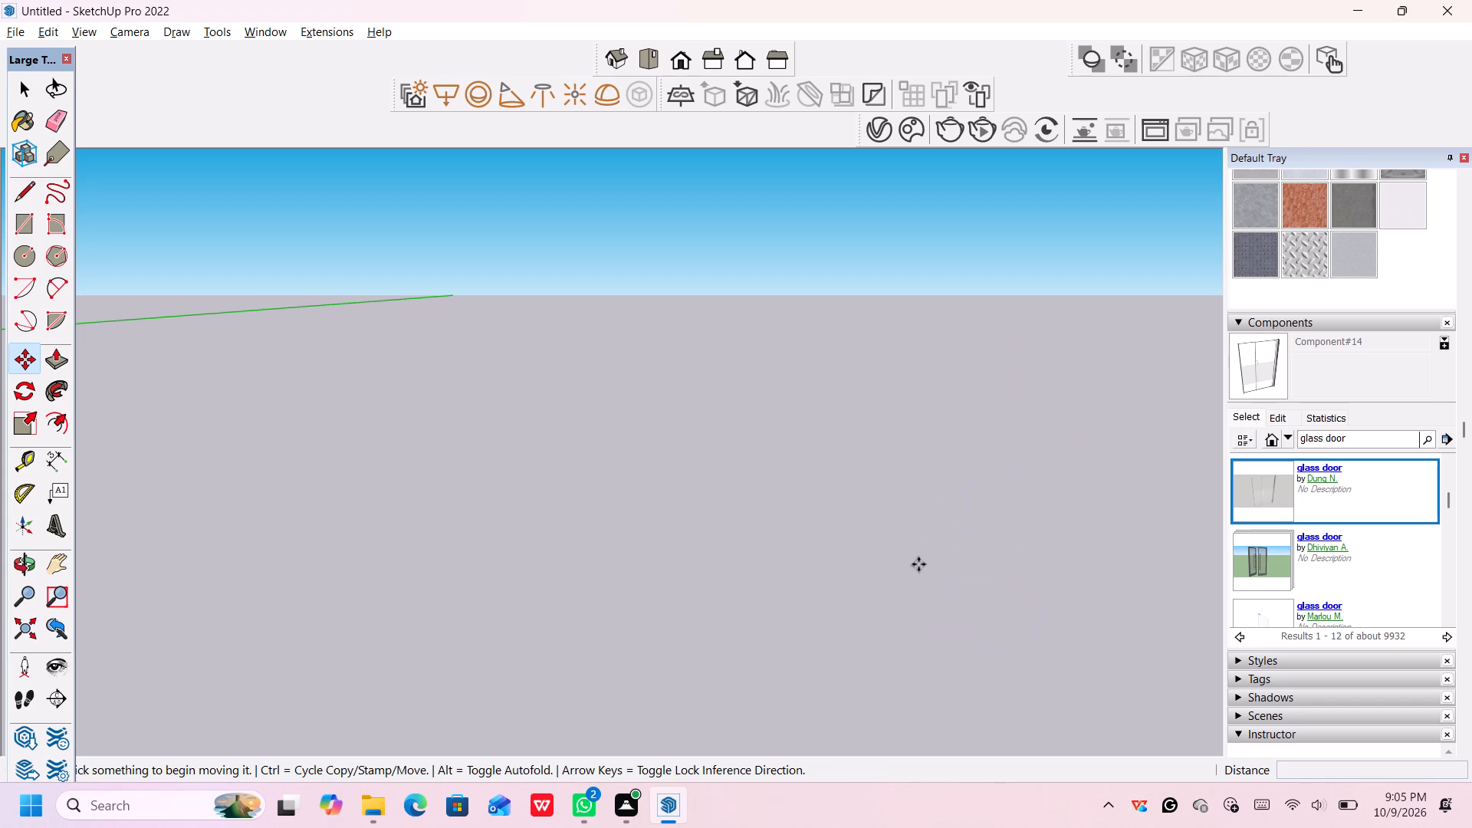
# Search the 3D Warehouse components for "glass window".
pyautogui.scroll(4, 1340, 555)
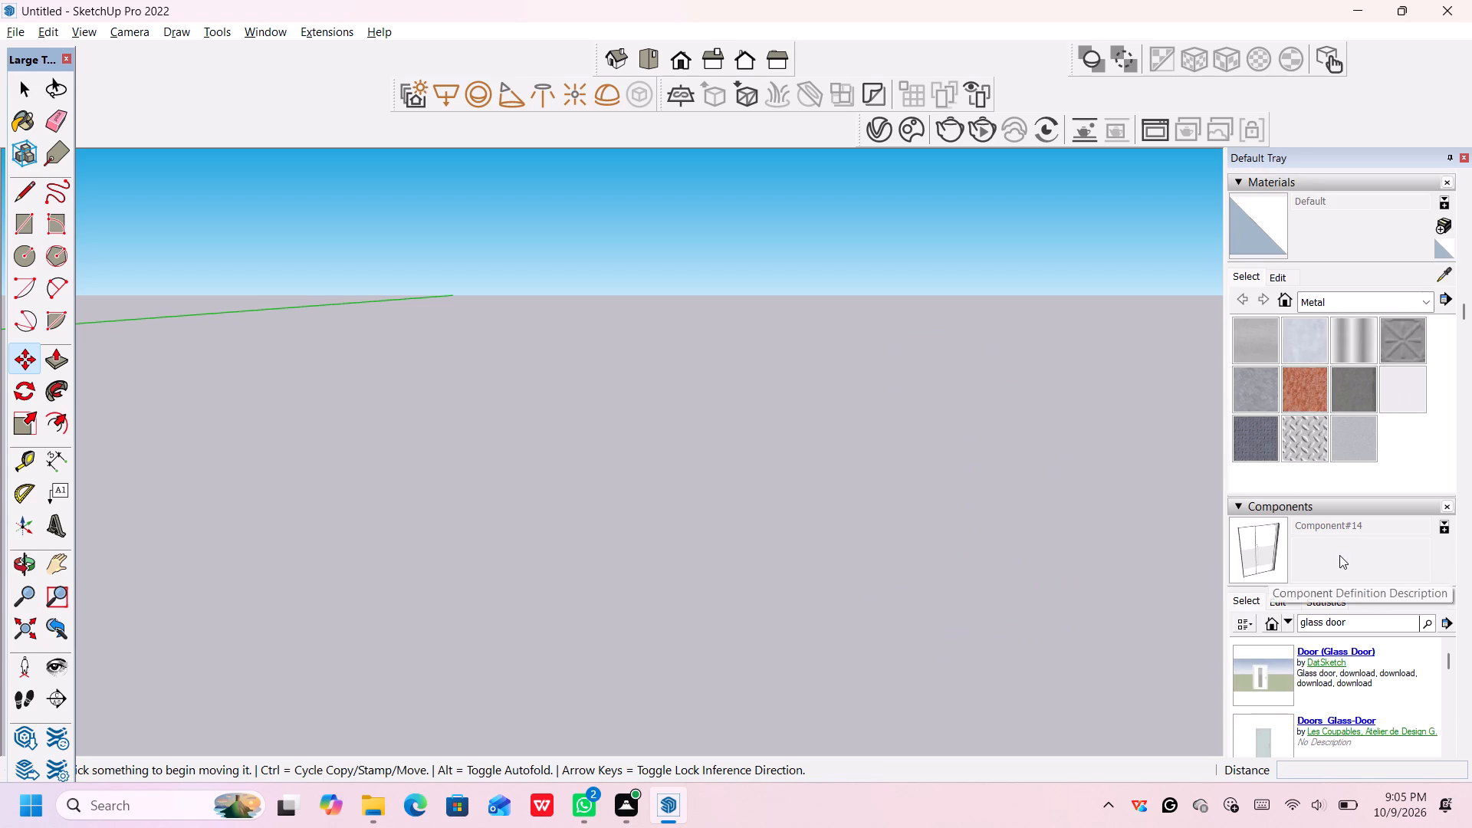
pyautogui.scroll(-1, 1346, 697)
pyautogui.scroll(1, 1346, 694)
pyautogui.click(1368, 629)
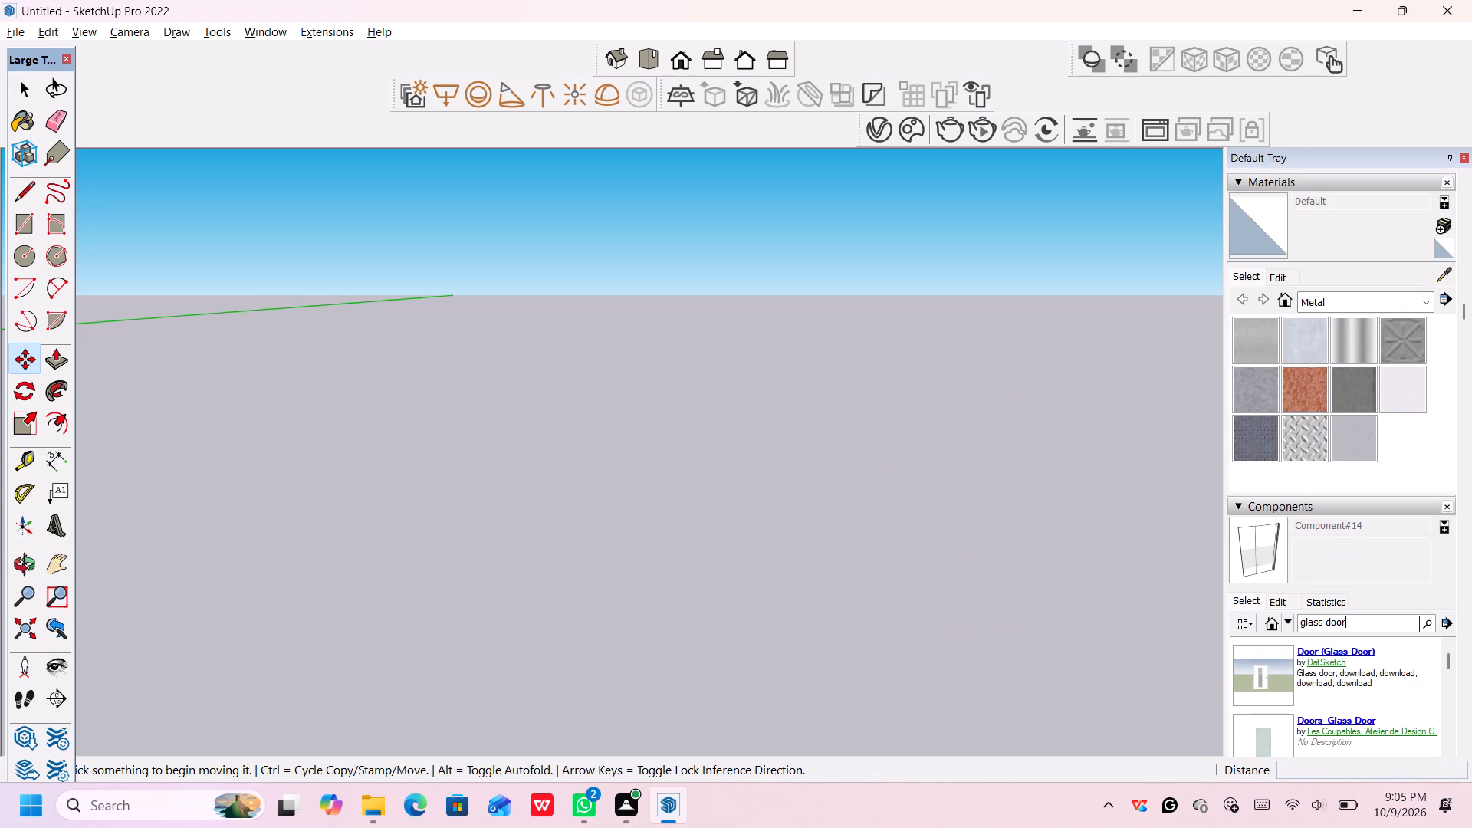
pyautogui.press('BackSpace')
pyautogui.press('BackSpace')
pyautogui.press('BackSpace')
pyautogui.press('BackSpace')
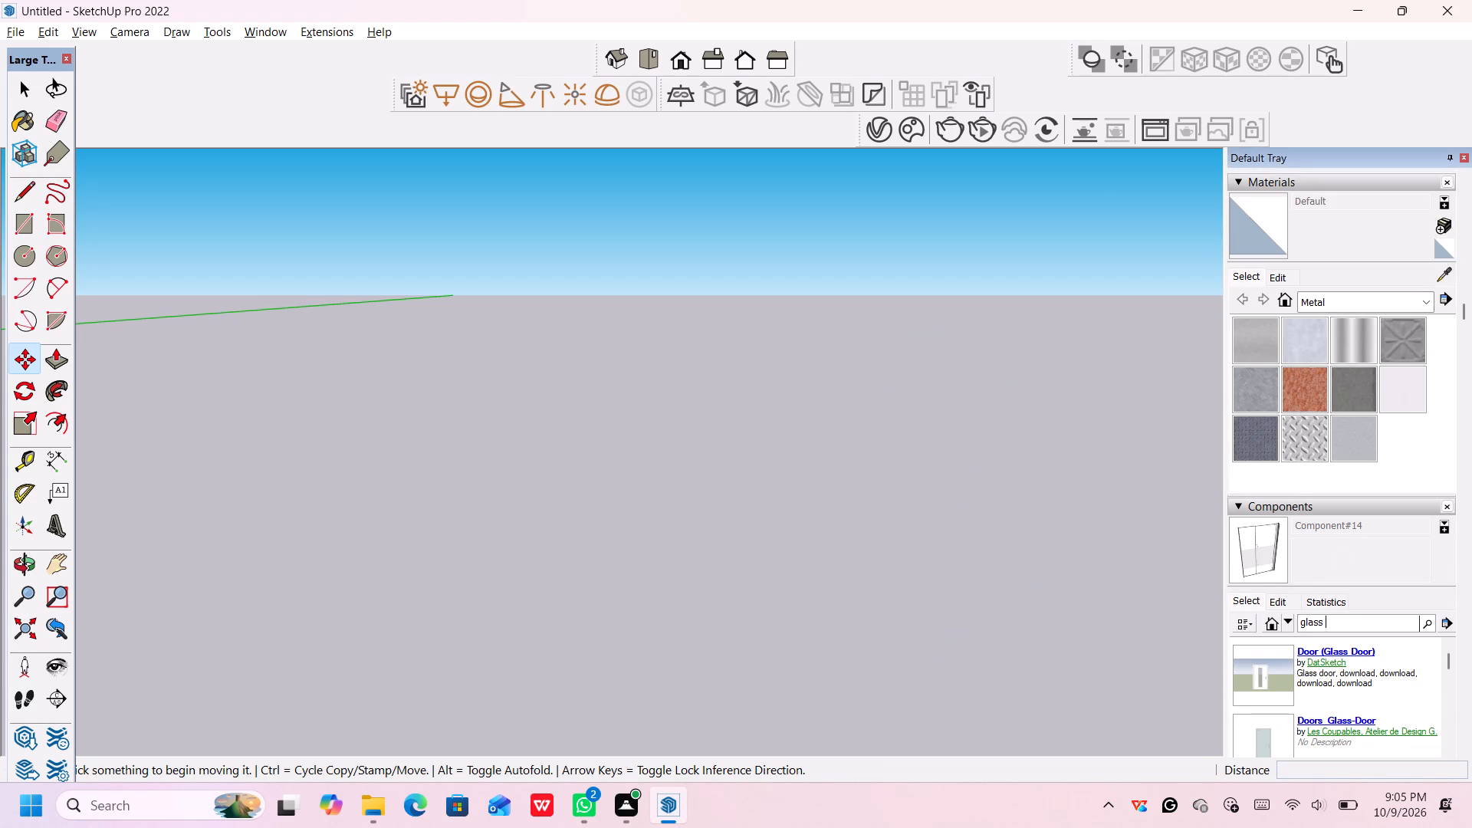
pyautogui.write('wi')
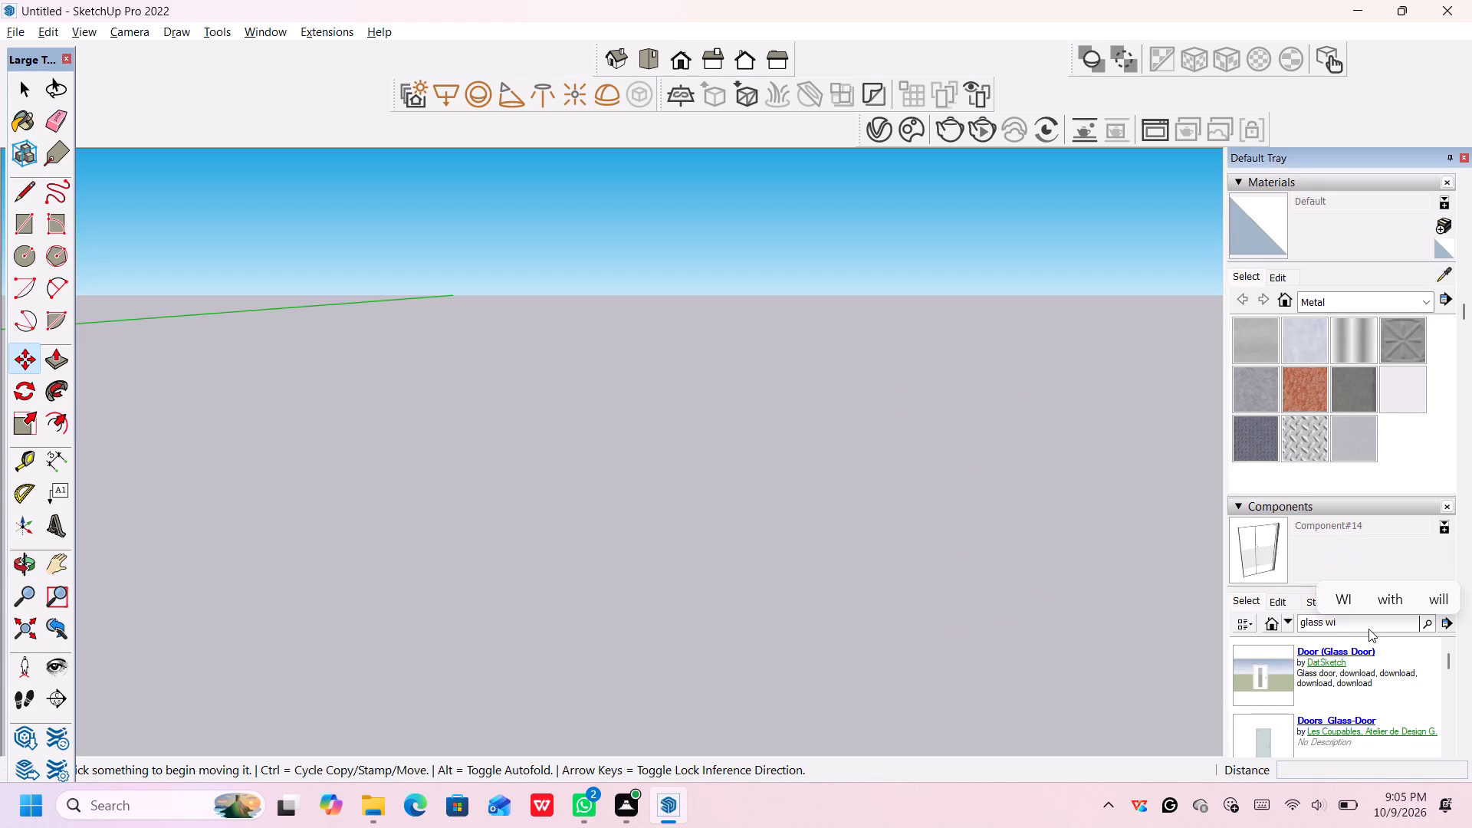
pyautogui.write('ndo')
pyautogui.press('w')
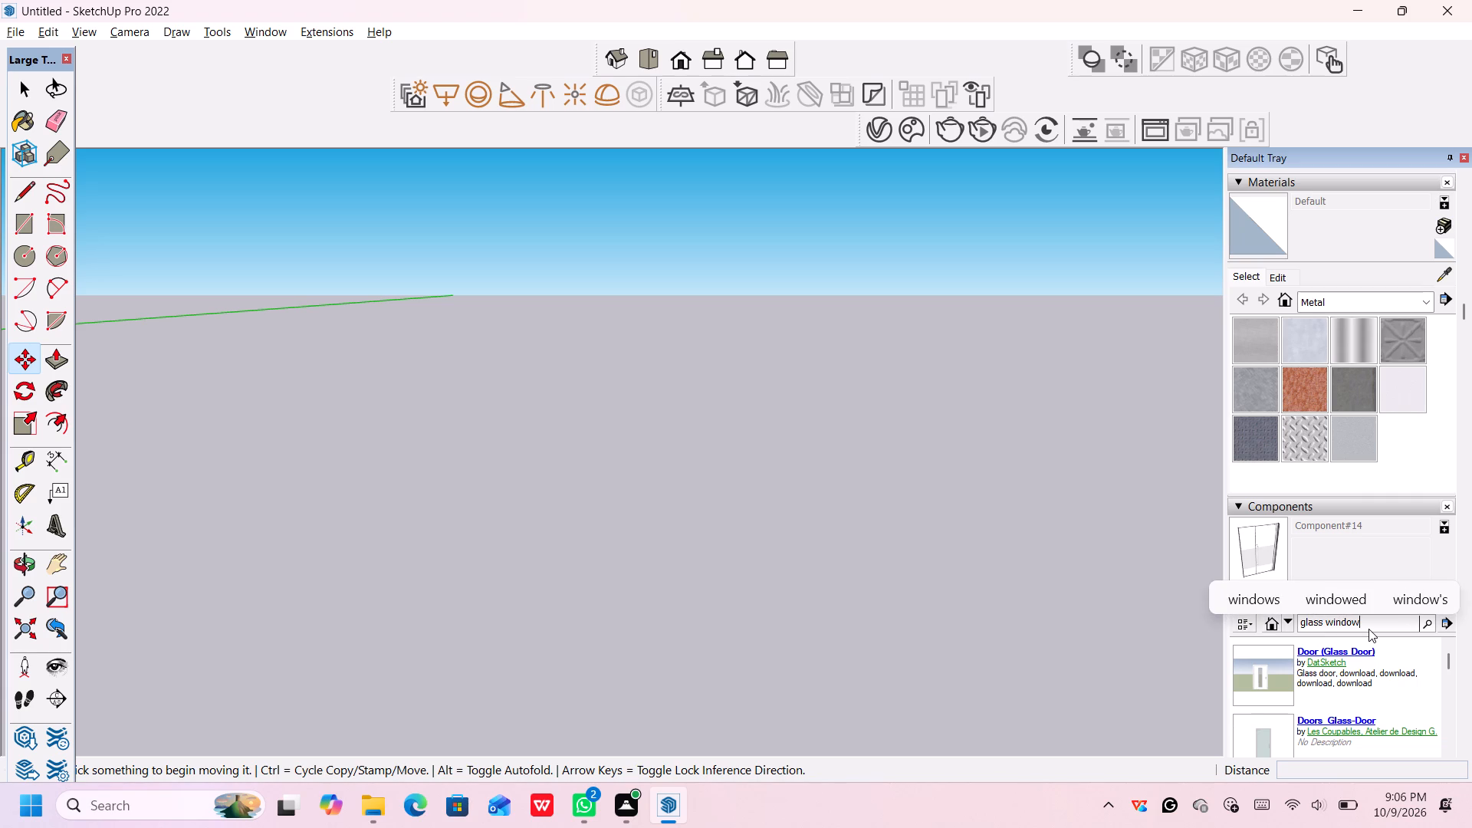
pyautogui.press('Return')
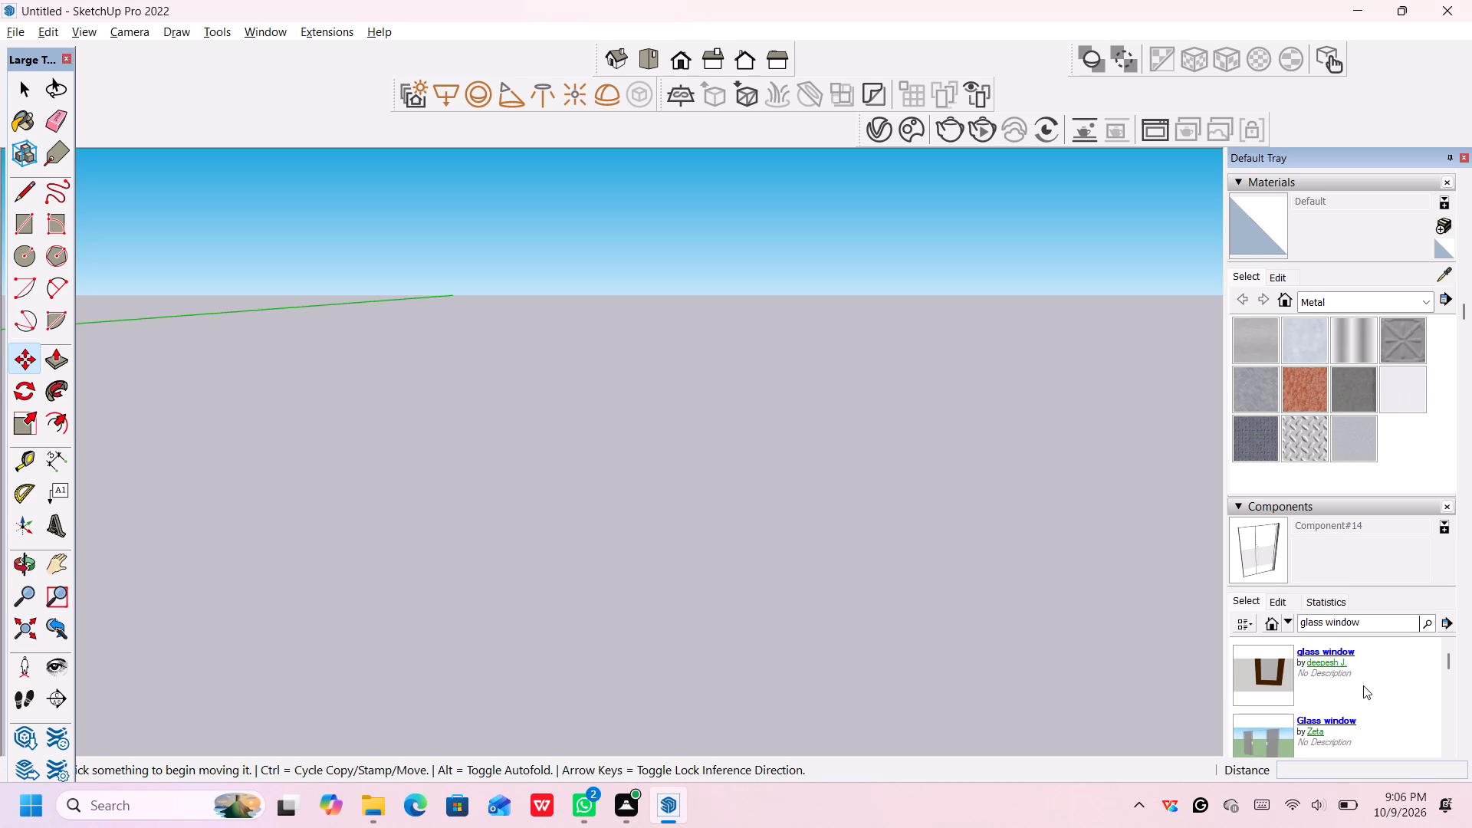
# Browse the first page of glass window results to its end and back for a suitable window model.
pyautogui.scroll(-4, 1362, 685)
pyautogui.moveTo(1362, 685); pyautogui.dragTo(1361, 639, button='middle')
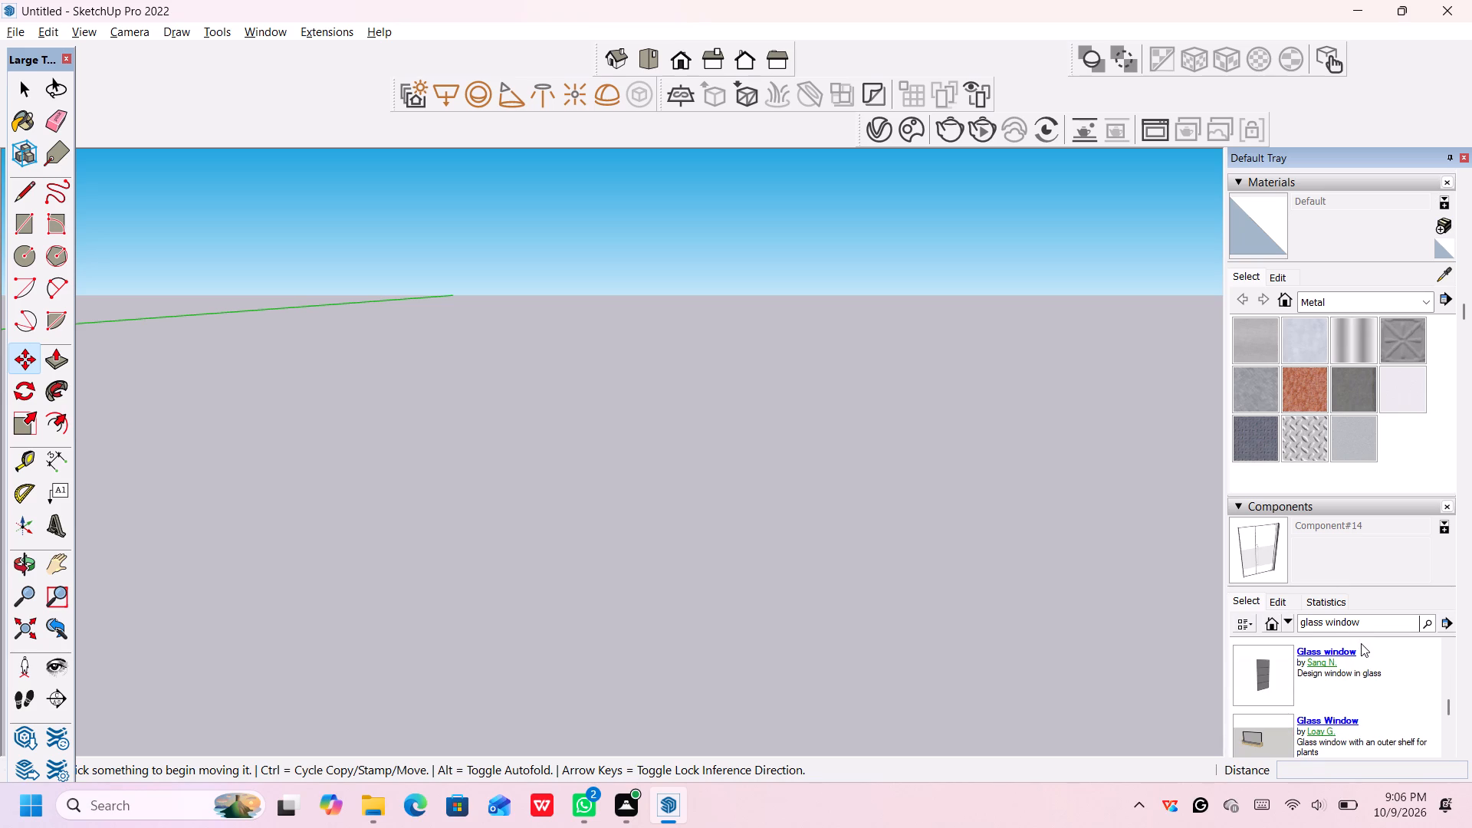
pyautogui.scroll(-2, 1457, 601)
pyautogui.scroll(-1, 1352, 568)
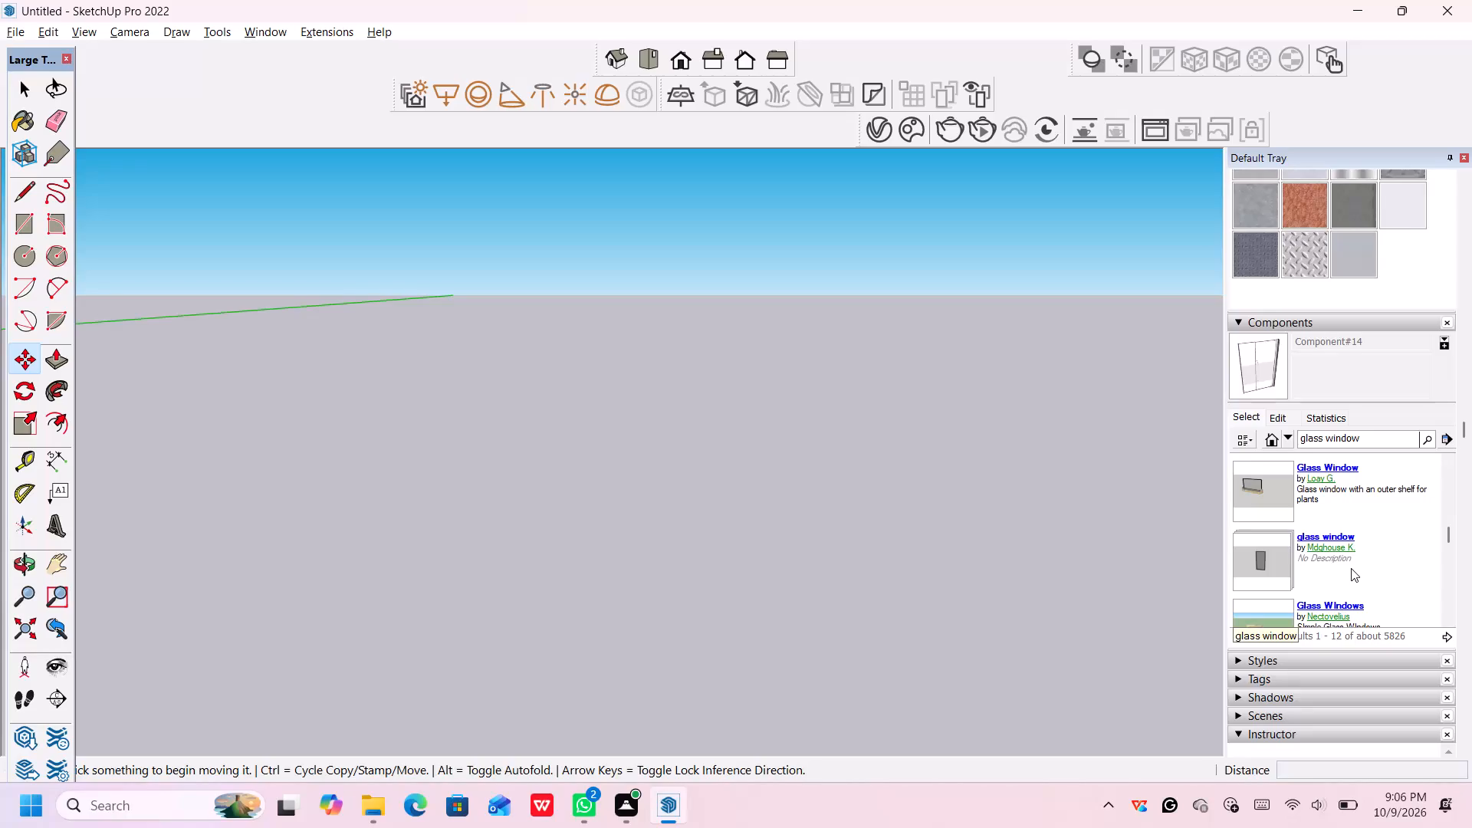
pyautogui.scroll(-3, 1351, 568)
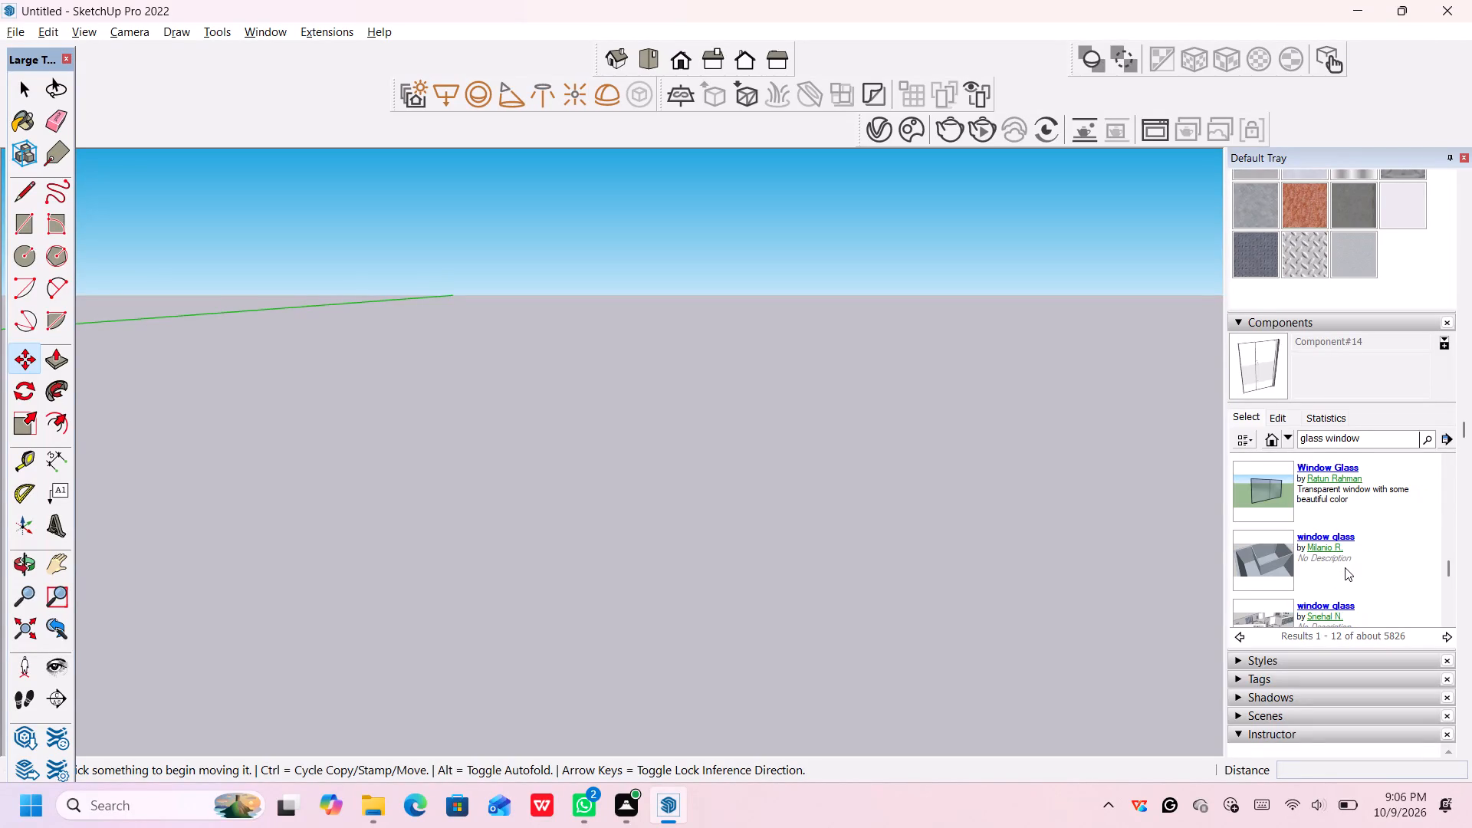
pyautogui.scroll(-2, 1325, 565)
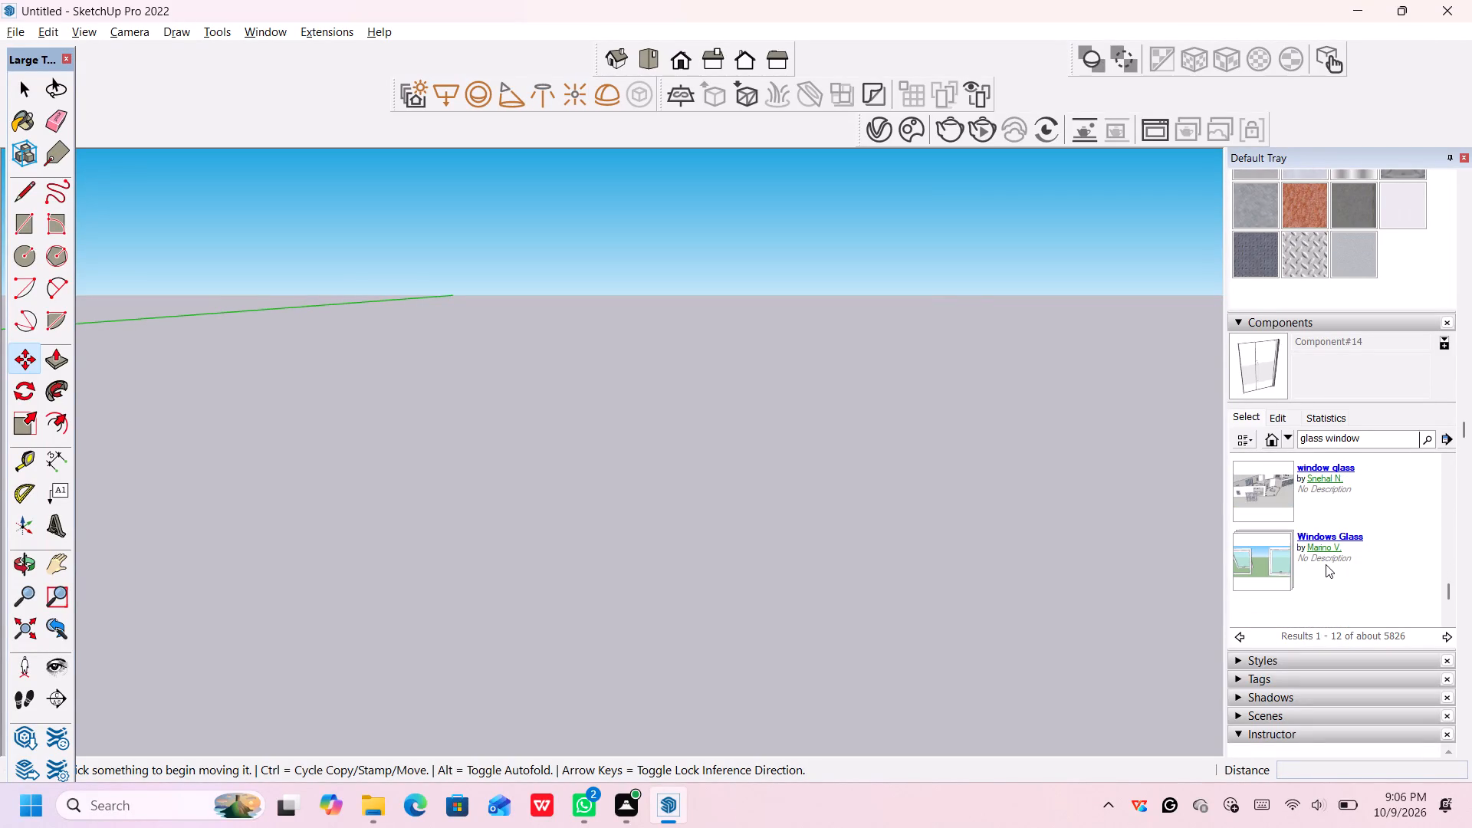
pyautogui.scroll(1, 1326, 564)
pyautogui.scroll(-1, 1326, 564)
pyautogui.scroll(6, 1326, 564)
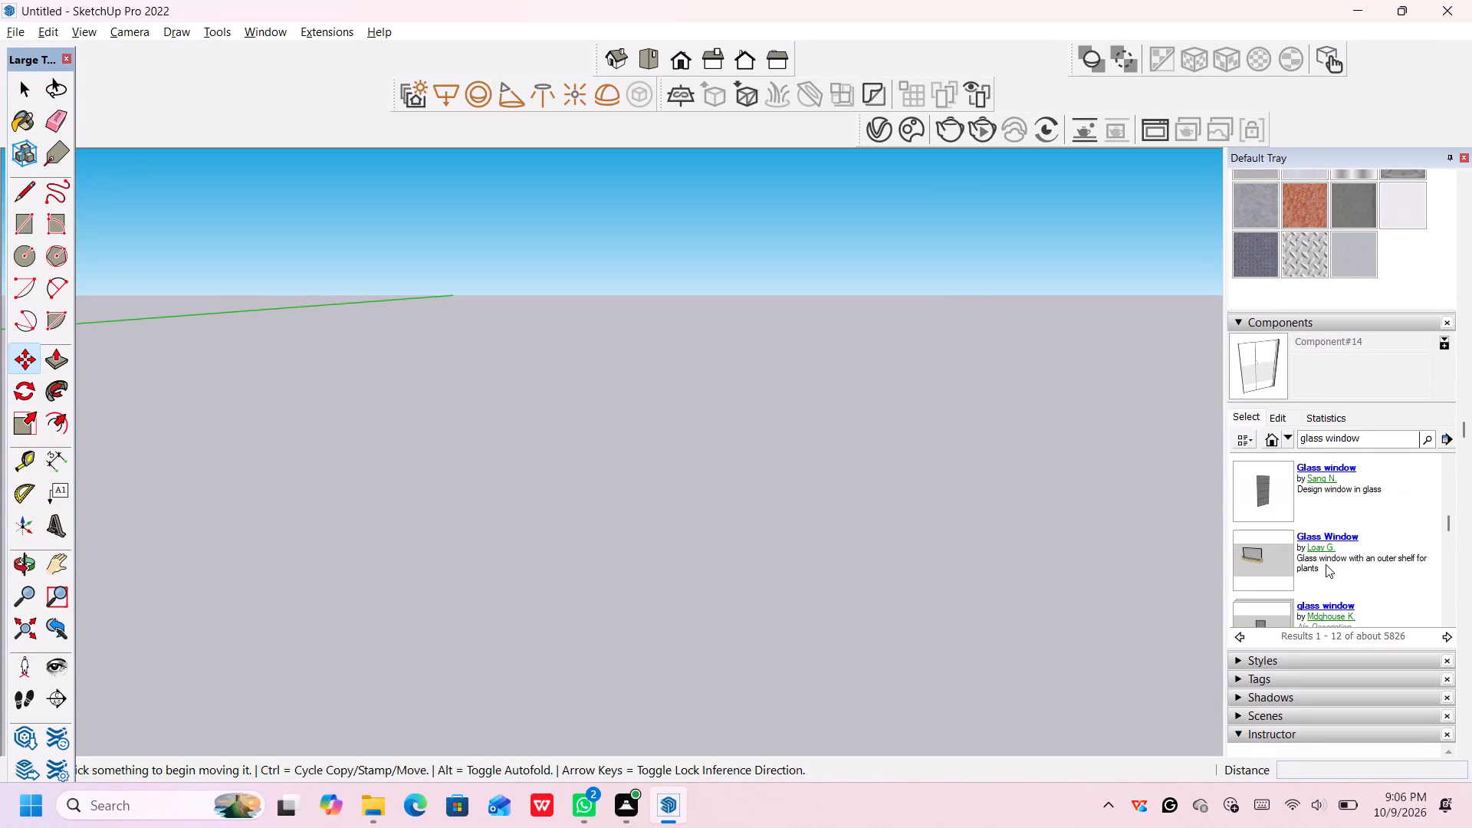
pyautogui.scroll(2, 1326, 564)
# Open the "glass windows" collection, import its WINDOWS component, and place the set on open ground away from the house.
pyautogui.click(1263, 491)
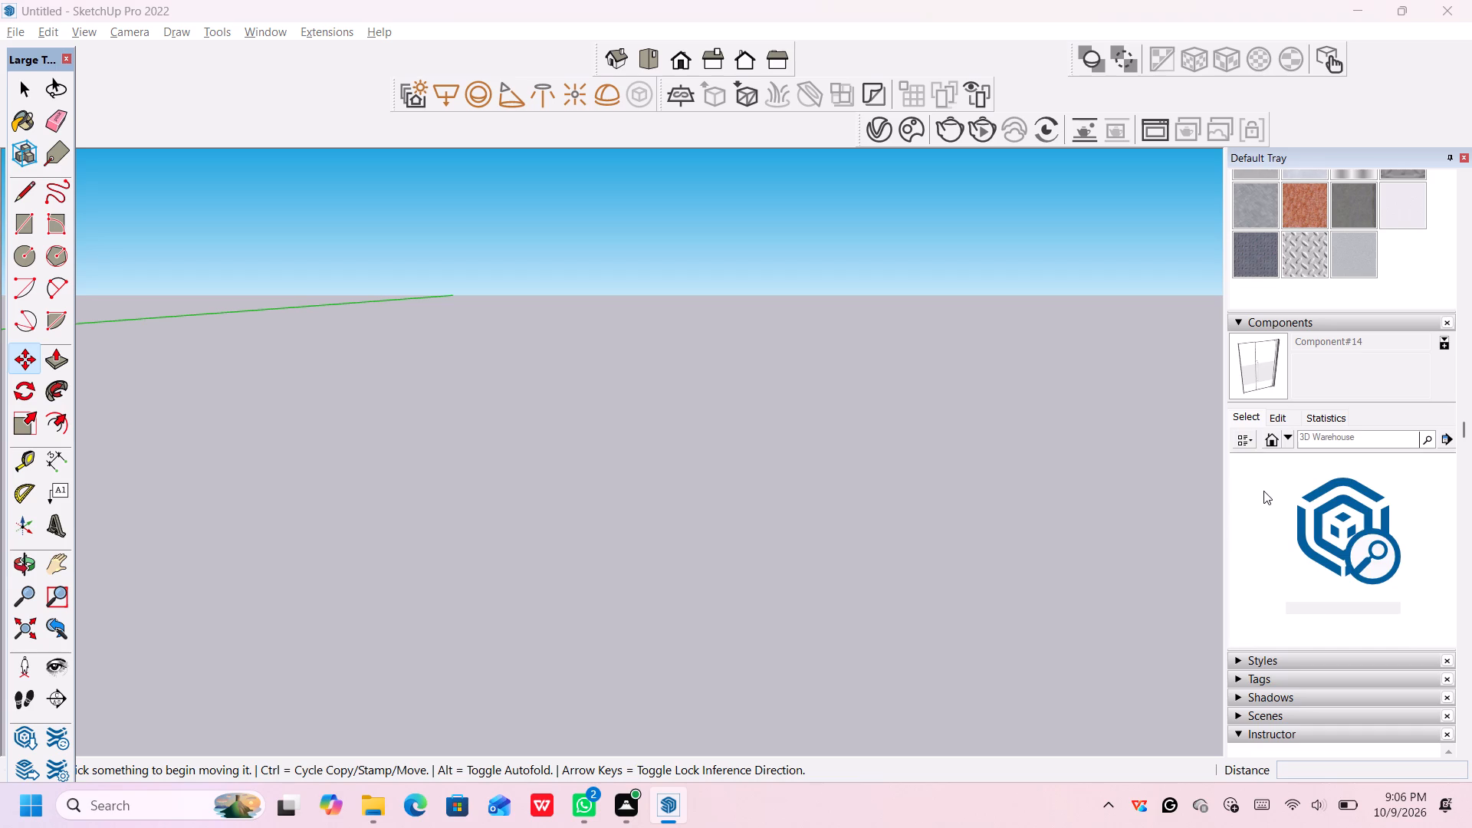
pyautogui.click(1263, 491)
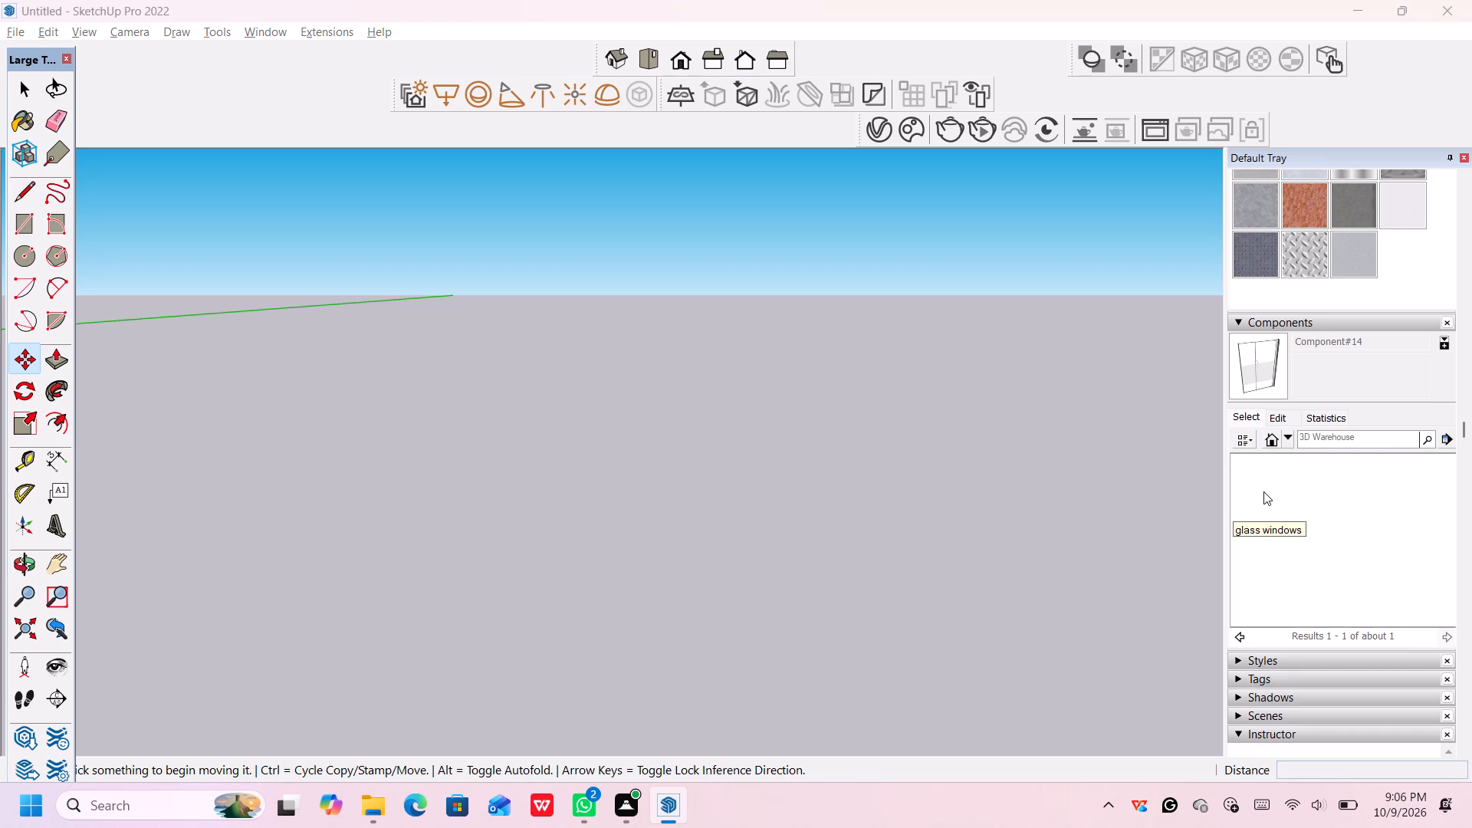
pyautogui.click(1263, 491)
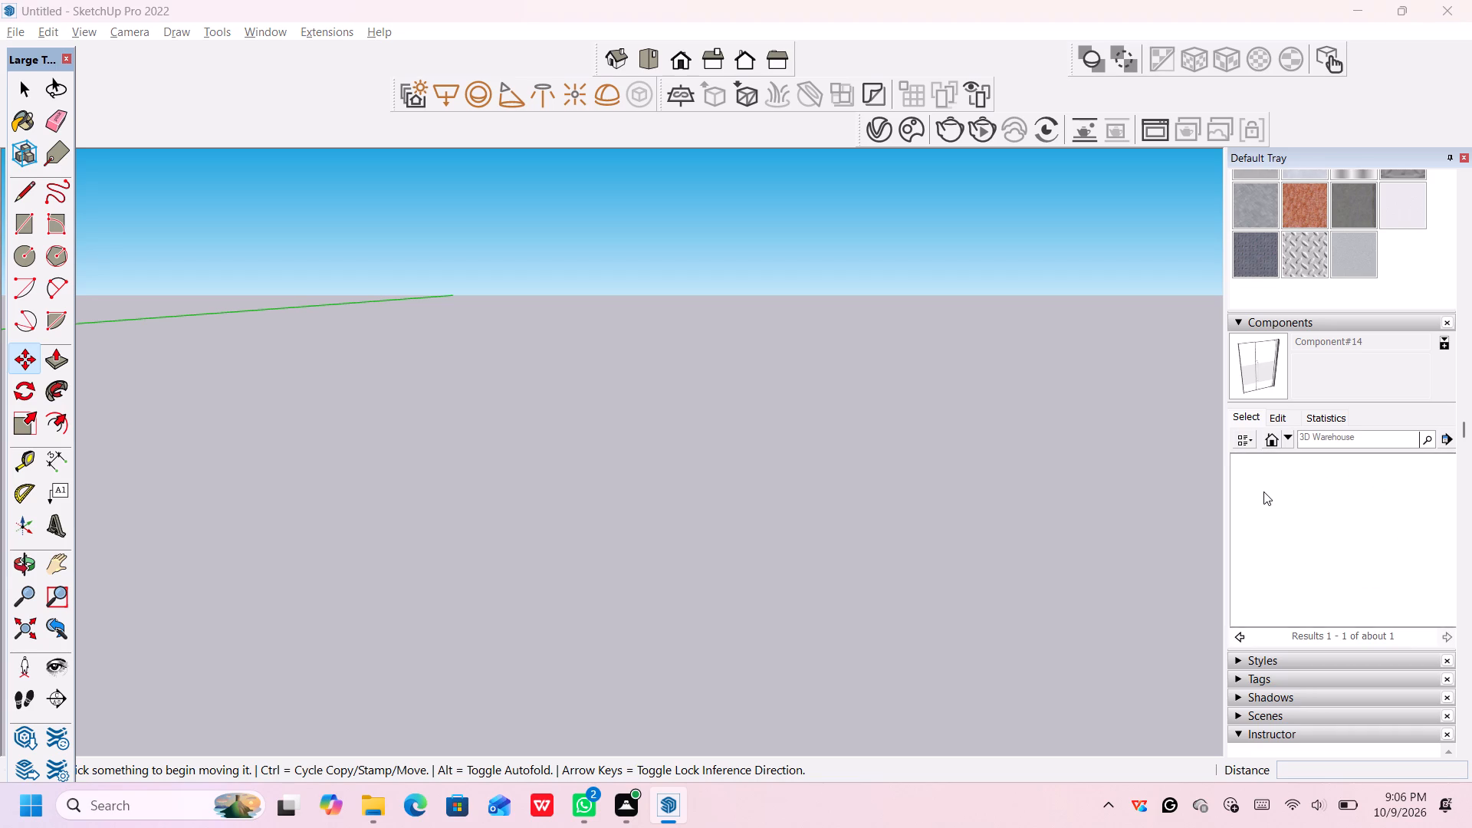
pyautogui.click(1263, 491)
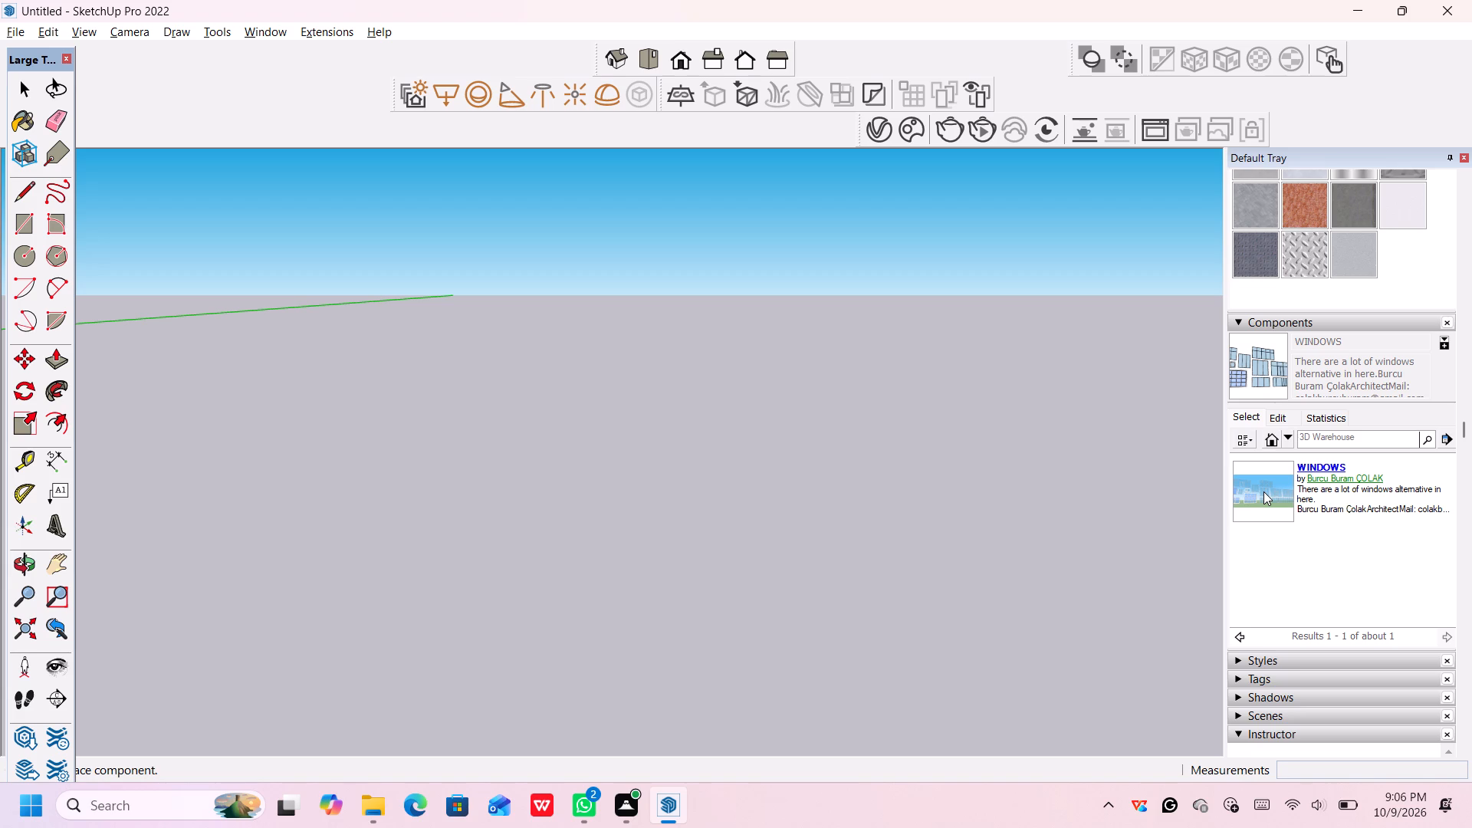
pyautogui.scroll(-2, 578, 600)
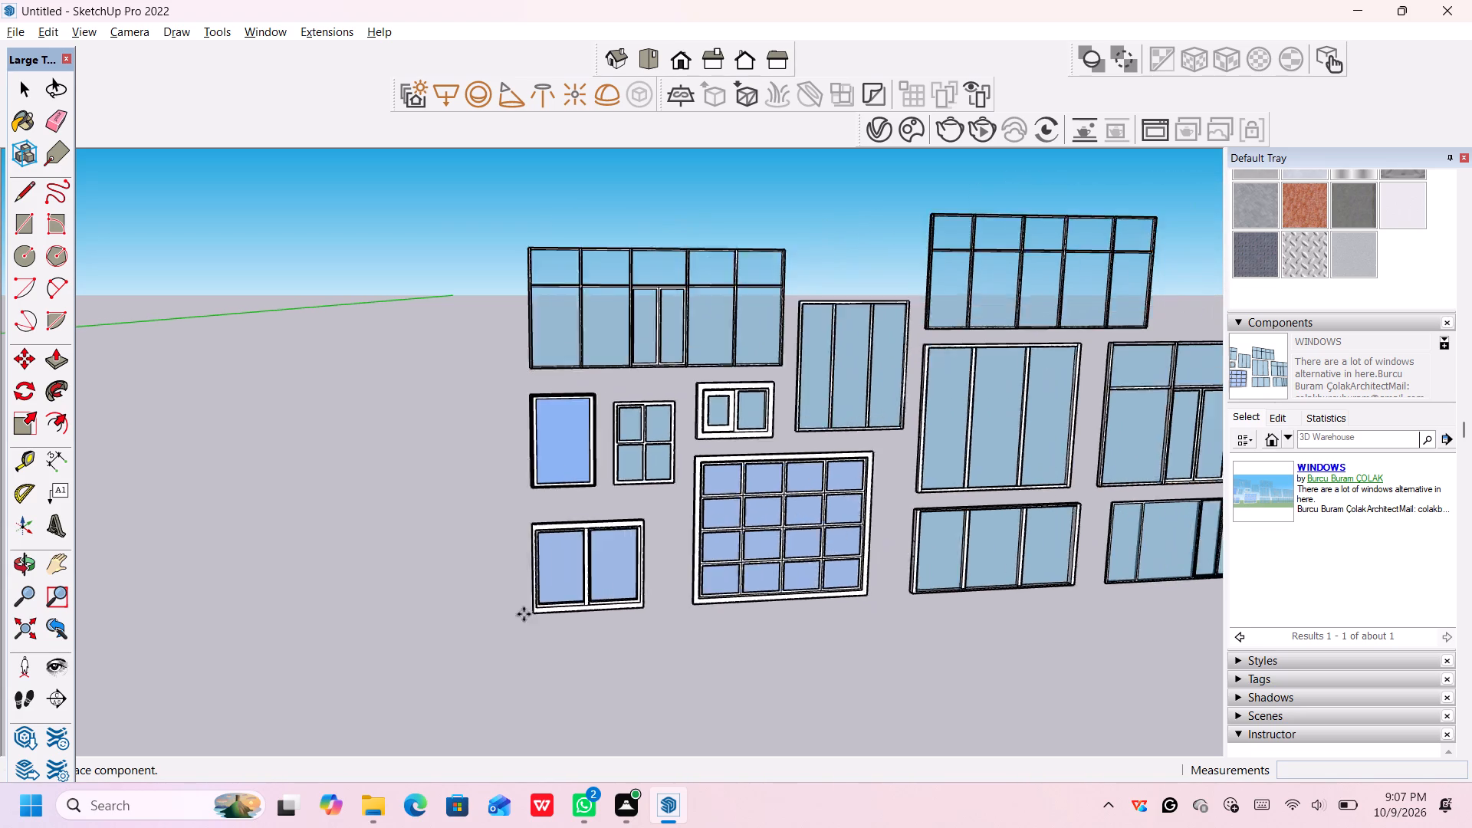
pyautogui.scroll(-17, 524, 614)
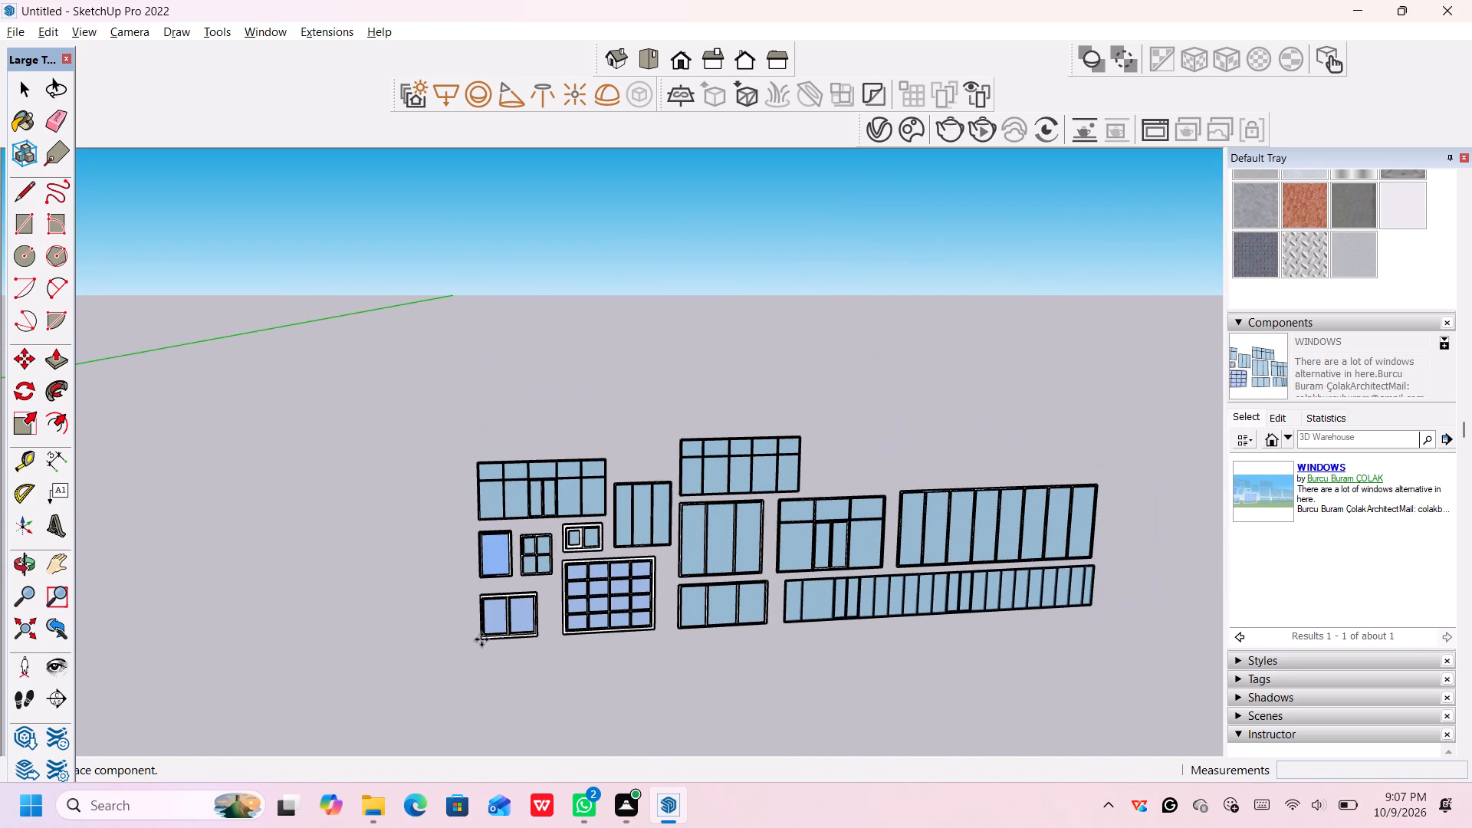
pyautogui.click(481, 639)
# Explode the placed WINDOWS component into its separate windows.
pyautogui.scroll(-1, 543, 662)
pyautogui.moveTo(563, 681); pyautogui.dragTo(554, 651, button='middle')
pyautogui.middleClick(558, 666)
pyautogui.rightClick(608, 594)
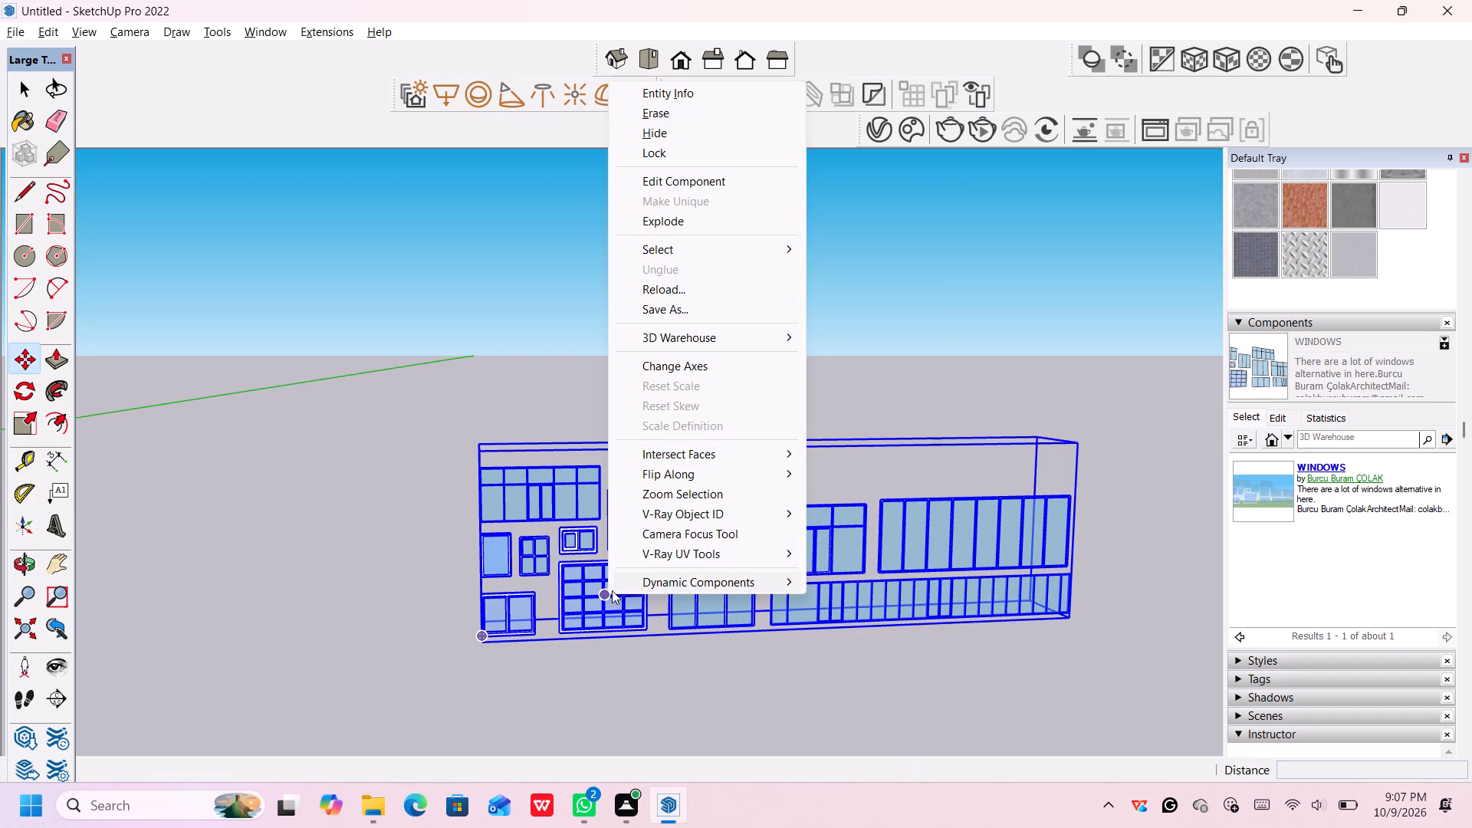
pyautogui.click(652, 223)
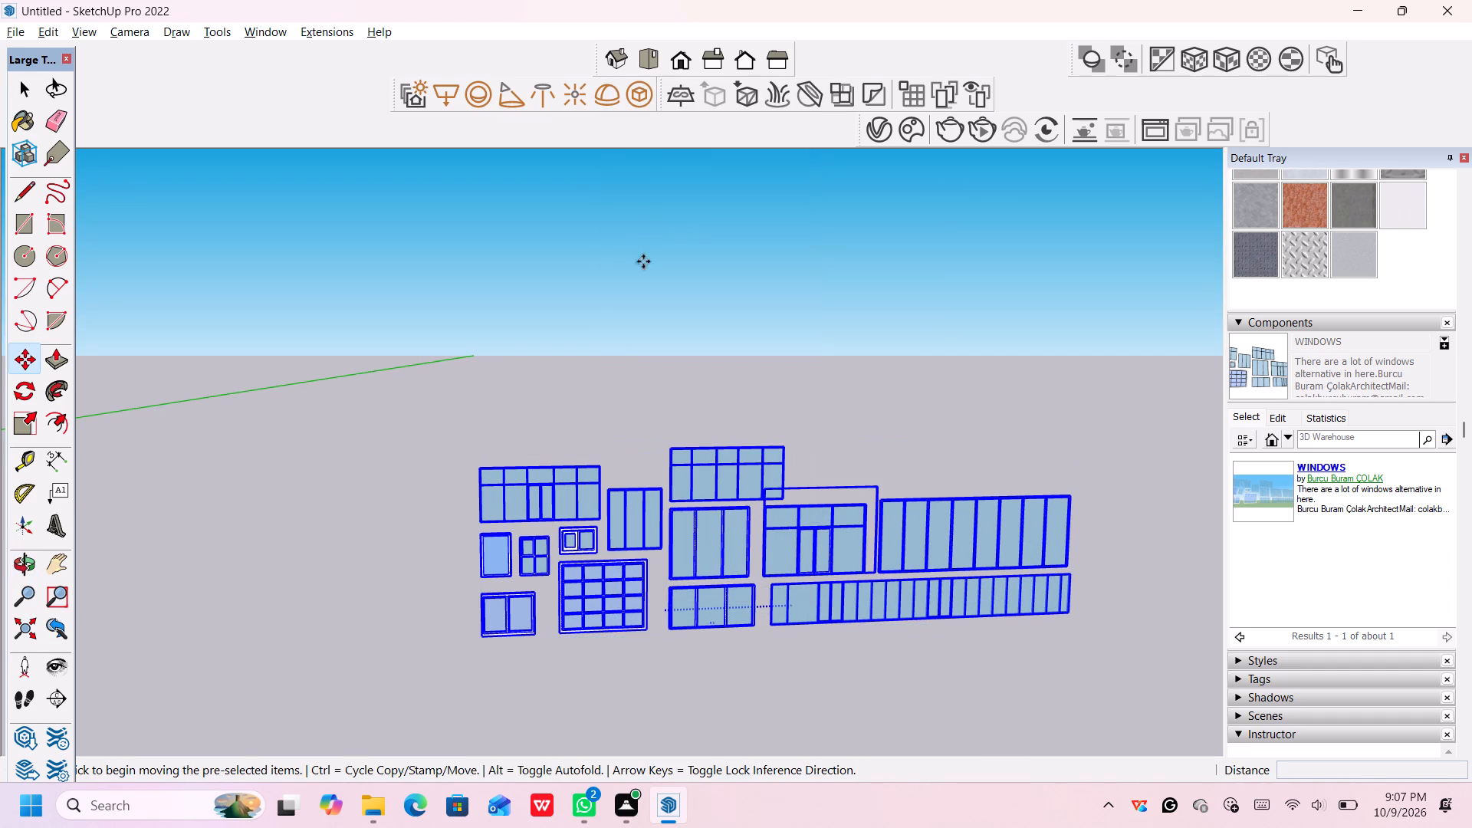
# Move the selected set of separate windows across the open ground towards the house, including one long move of about 82'.
pyautogui.scroll(-3, 902, 419)
pyautogui.scroll(-7, 888, 479)
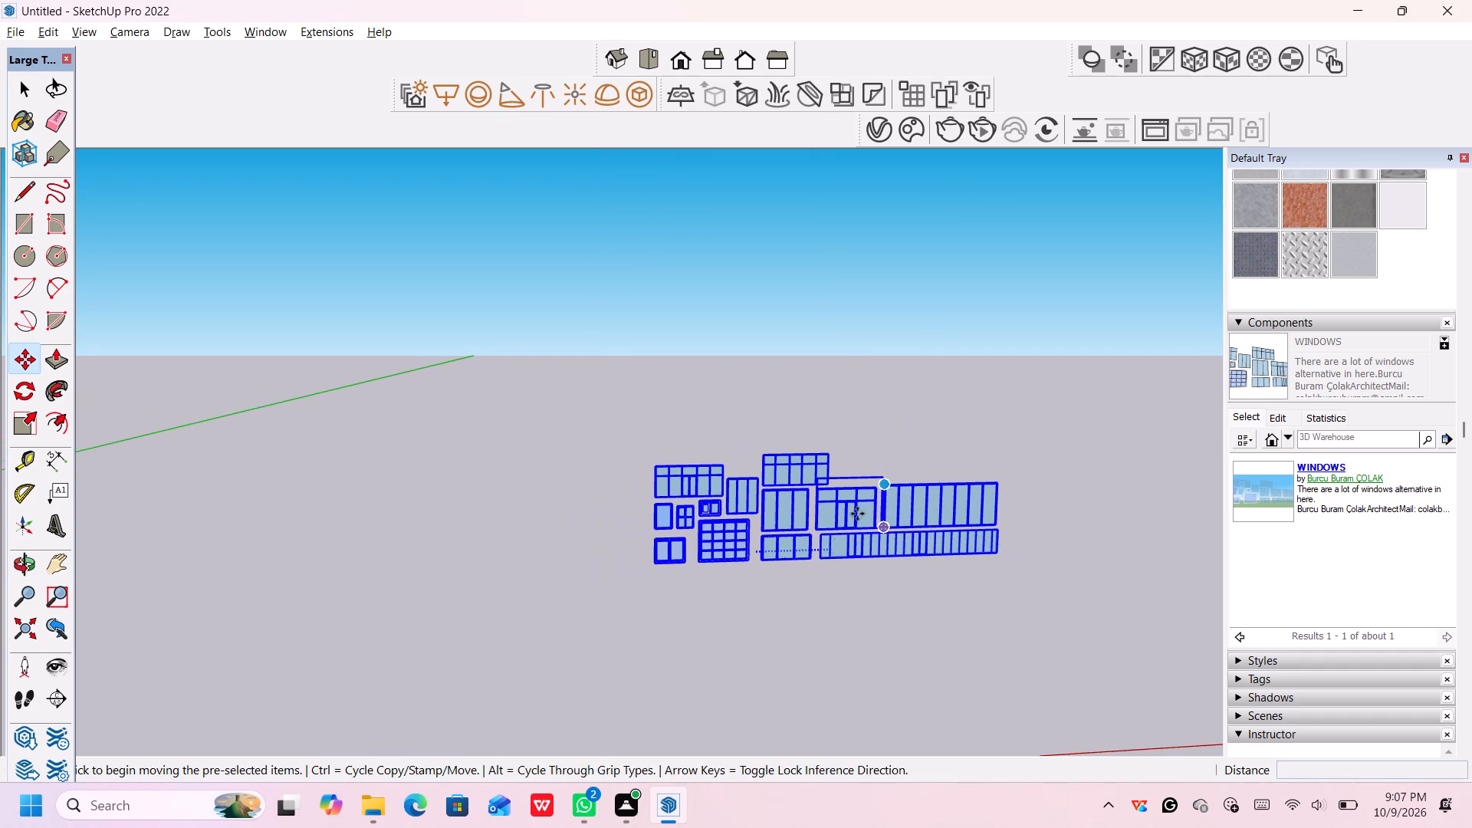
pyautogui.scroll(-16, 745, 578)
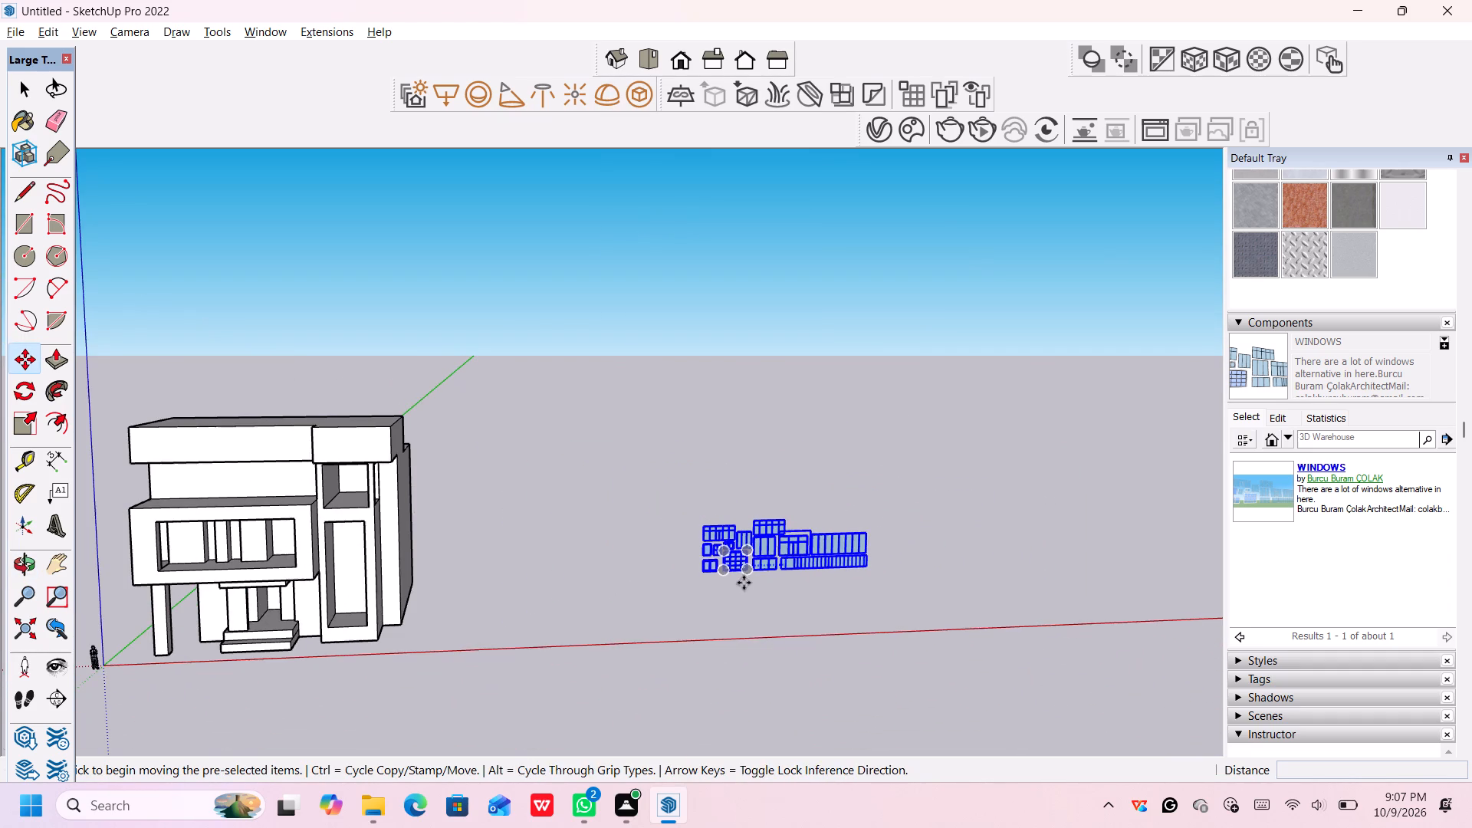
pyautogui.moveTo(646, 606); pyautogui.dragTo(711, 598, button='middle')
pyautogui.scroll(6, 736, 559)
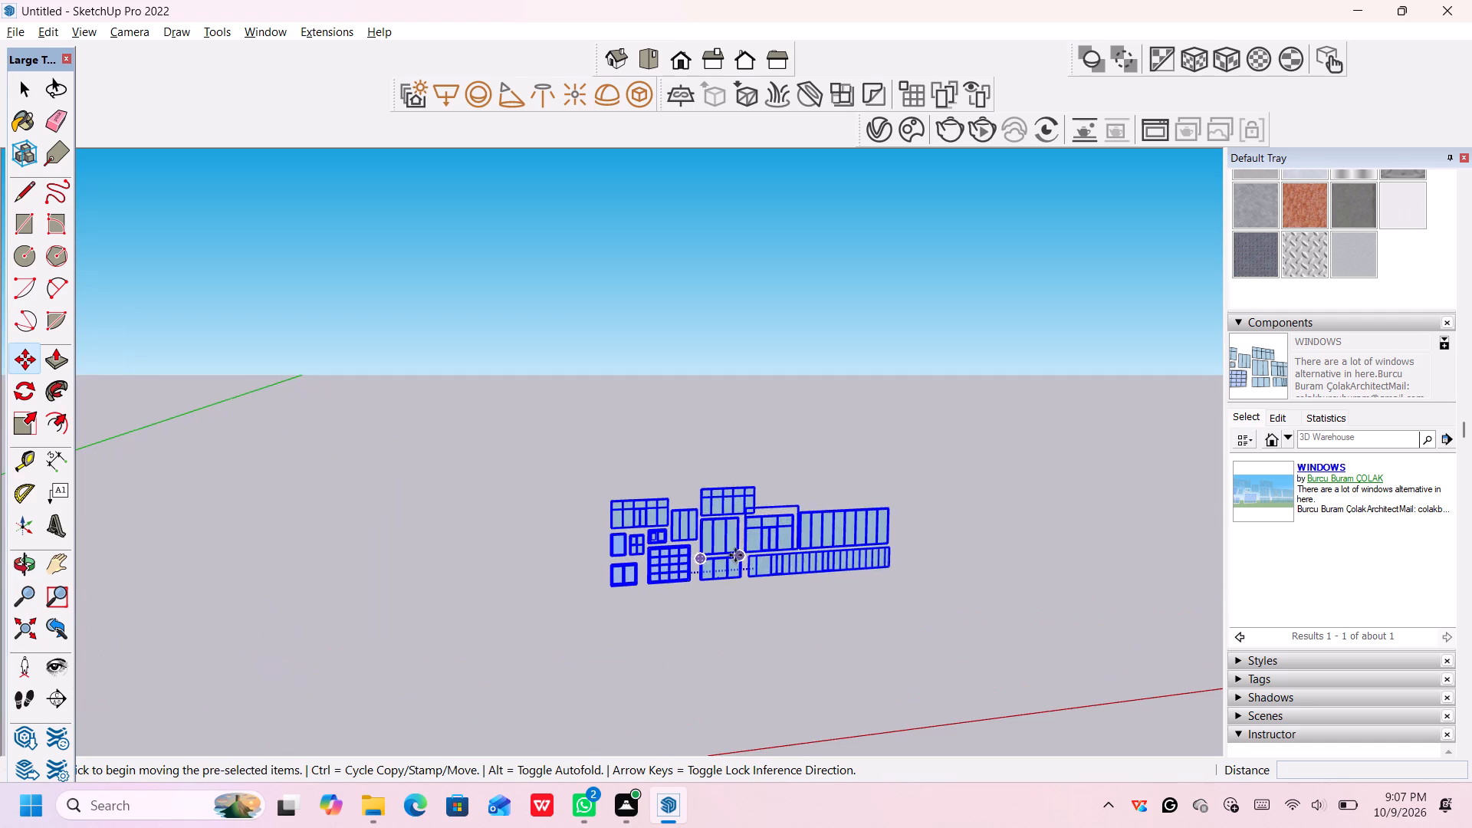
pyautogui.scroll(5, 723, 537)
pyautogui.click(619, 663)
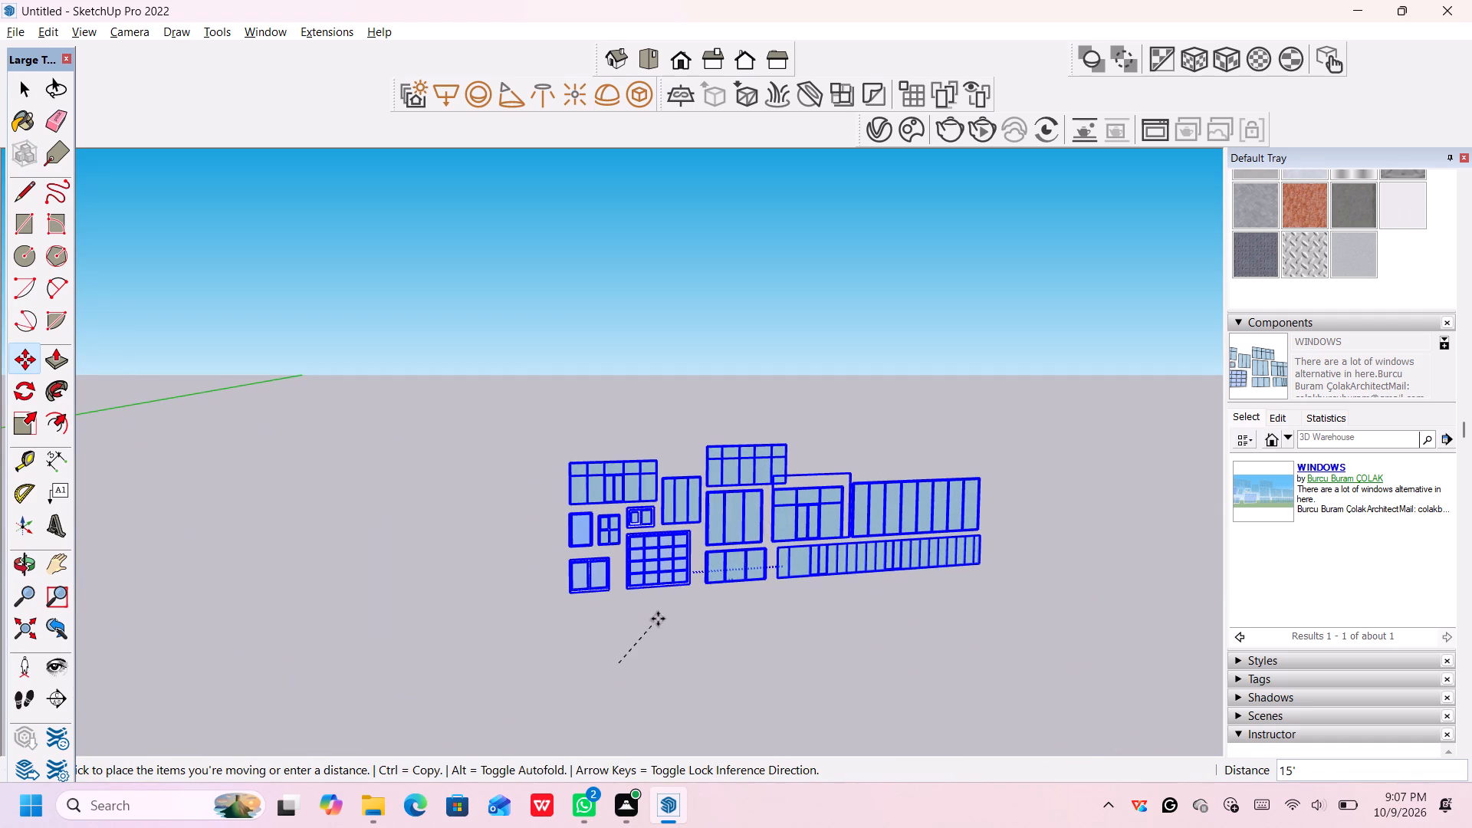
pyautogui.click(658, 620)
pyautogui.scroll(-9, 642, 641)
pyautogui.click(837, 647)
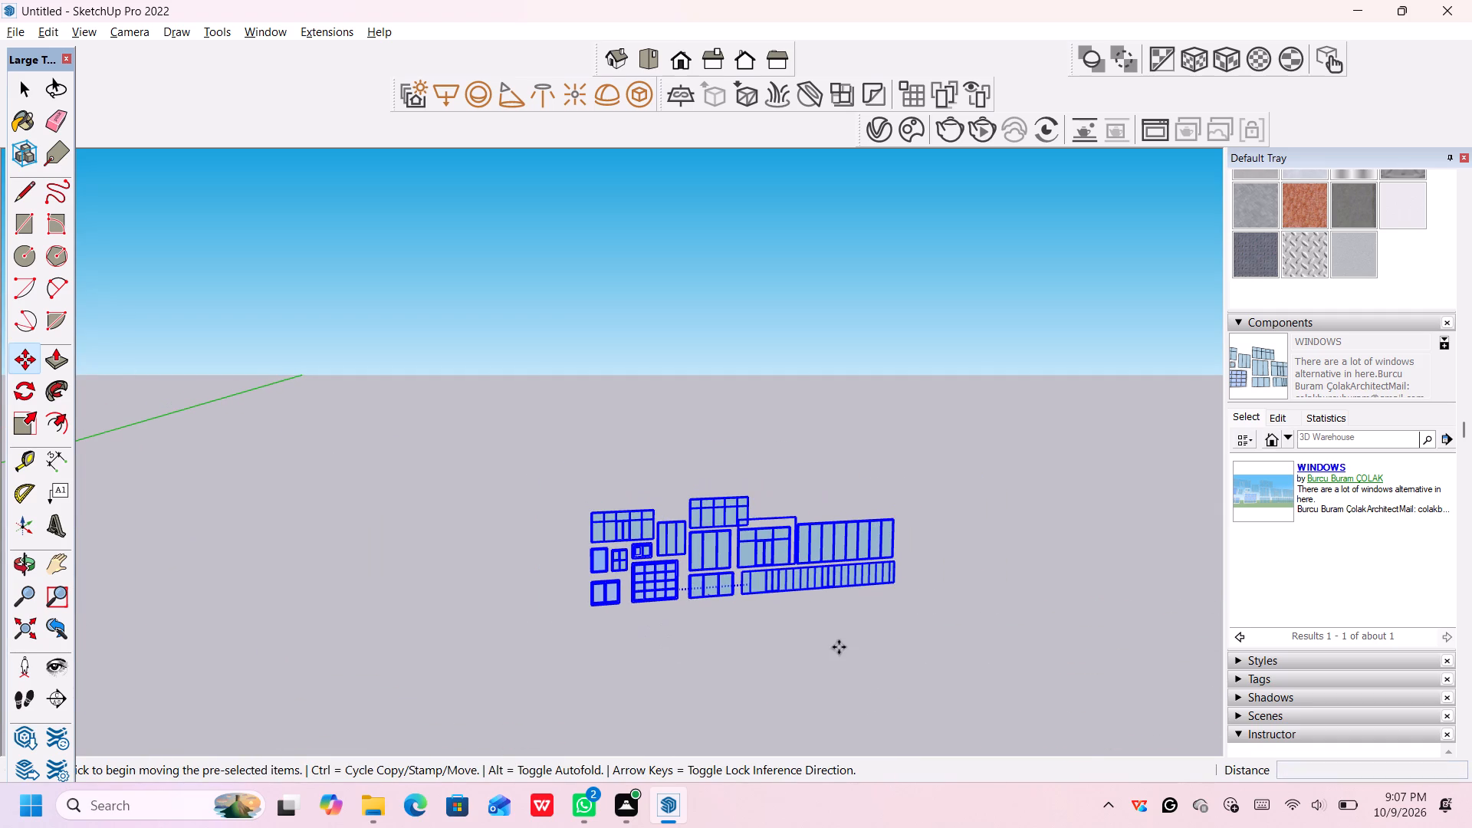
pyautogui.scroll(-20, 739, 711)
pyautogui.scroll(-1, 739, 711)
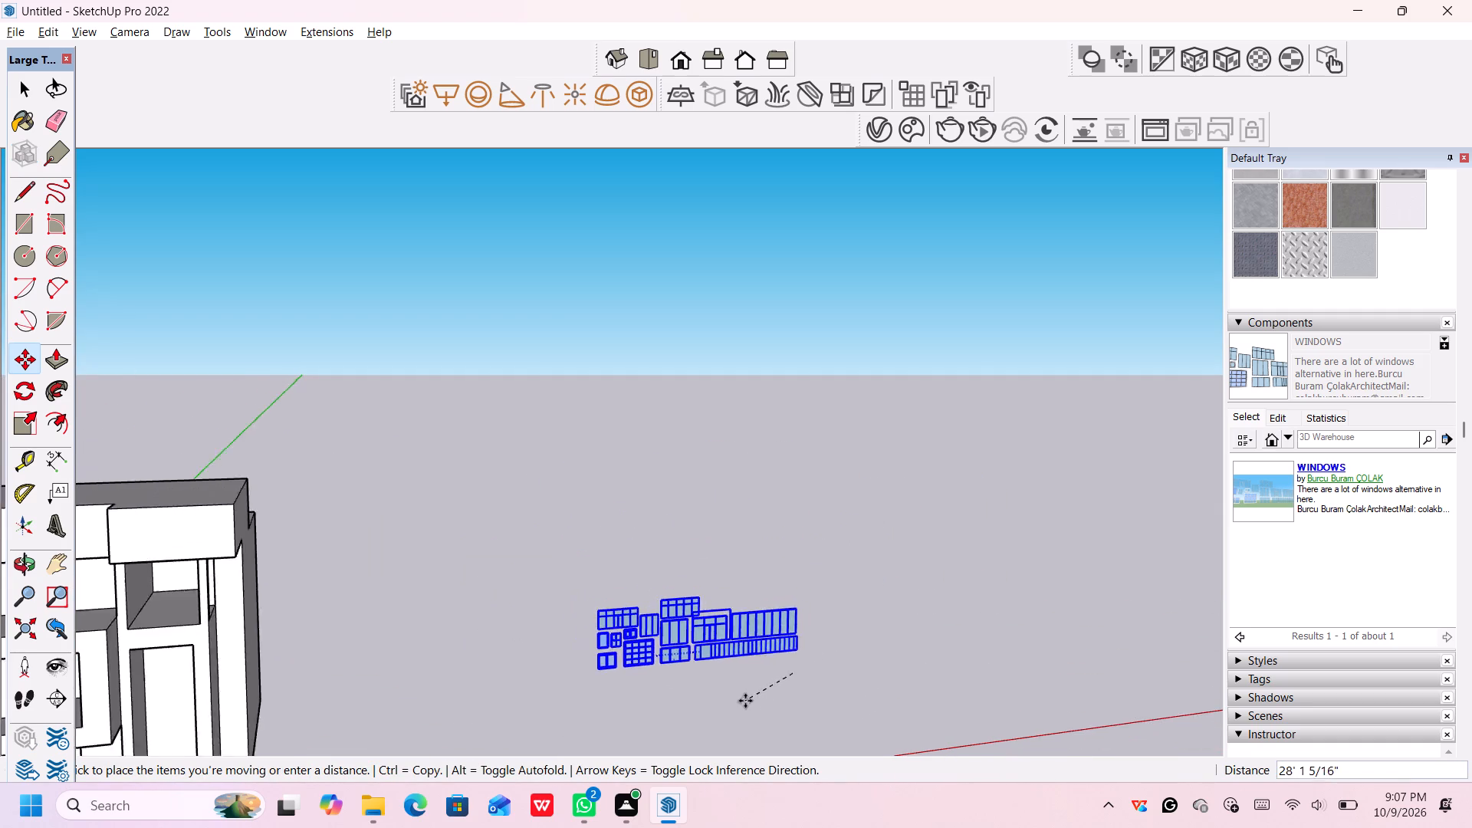
pyautogui.scroll(-2, 745, 701)
pyautogui.scroll(-9, 602, 751)
pyautogui.scroll(1, 606, 751)
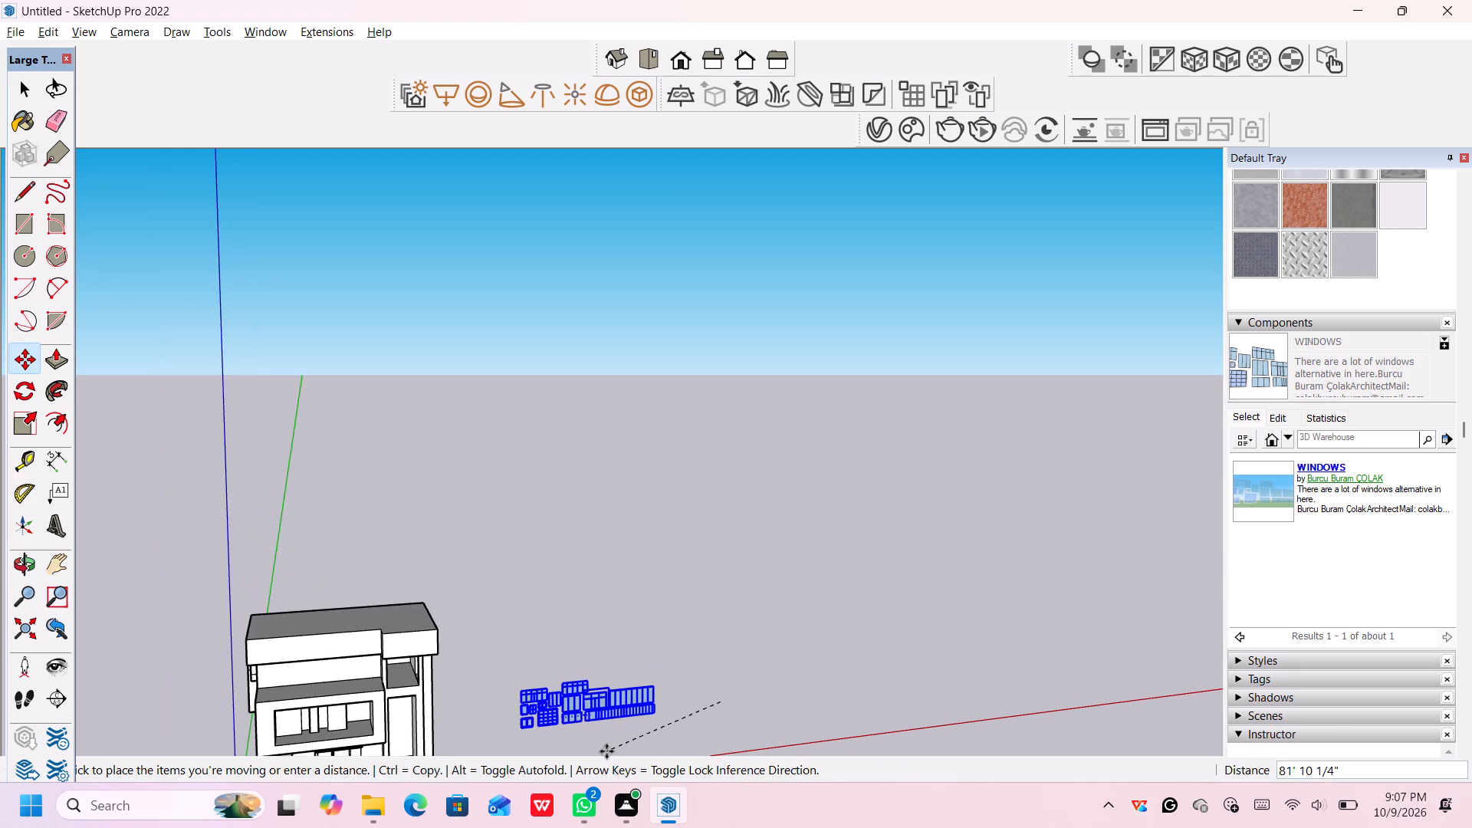
pyautogui.click(606, 751)
# Move the selected windows about 15' closer to the house.
pyautogui.scroll(-4, 626, 727)
pyautogui.moveTo(628, 734); pyautogui.dragTo(640, 718, button='middle')
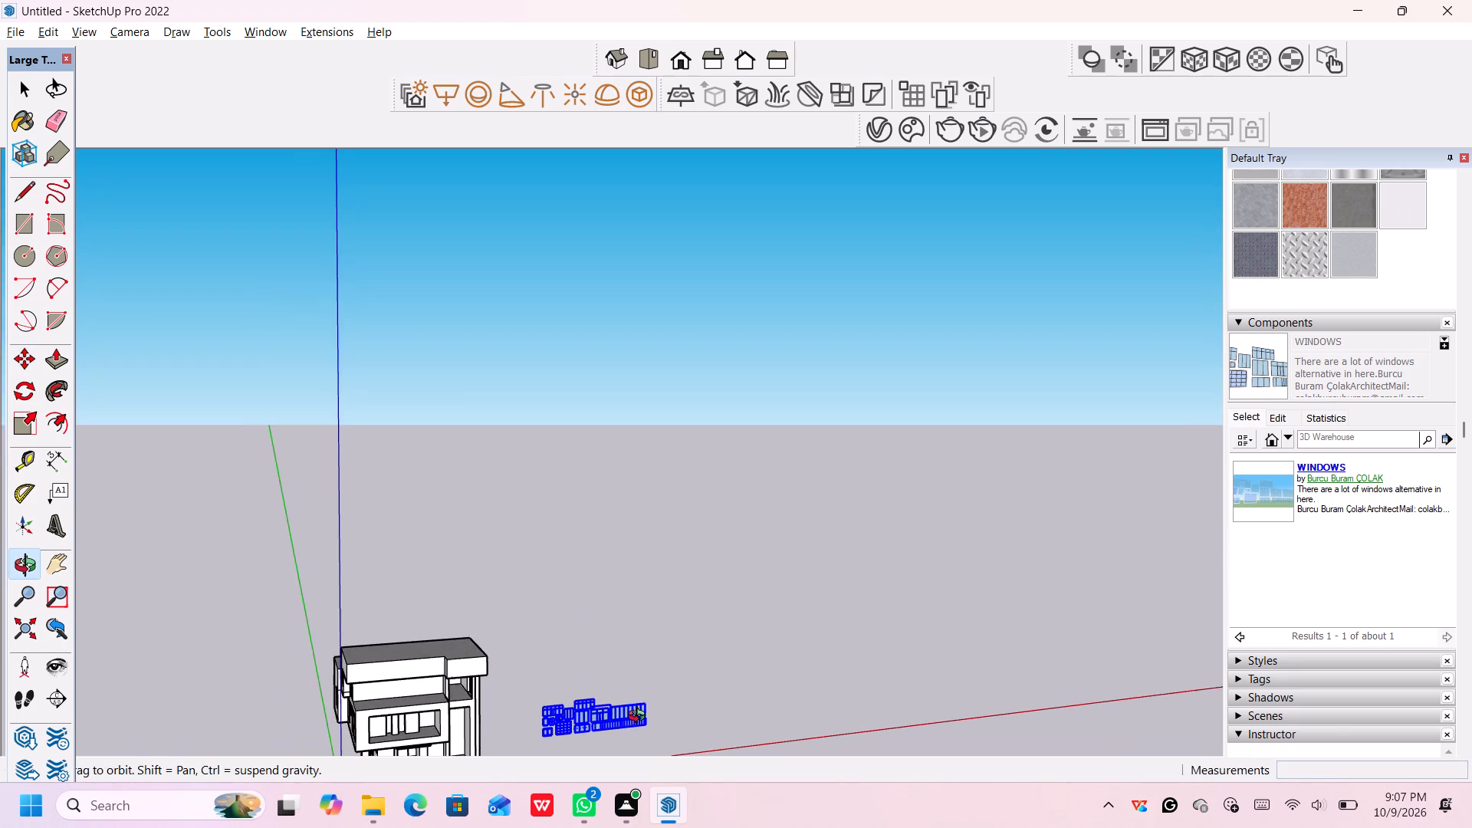
pyautogui.moveTo(640, 718); pyautogui.dragTo(639, 725, button='middle')
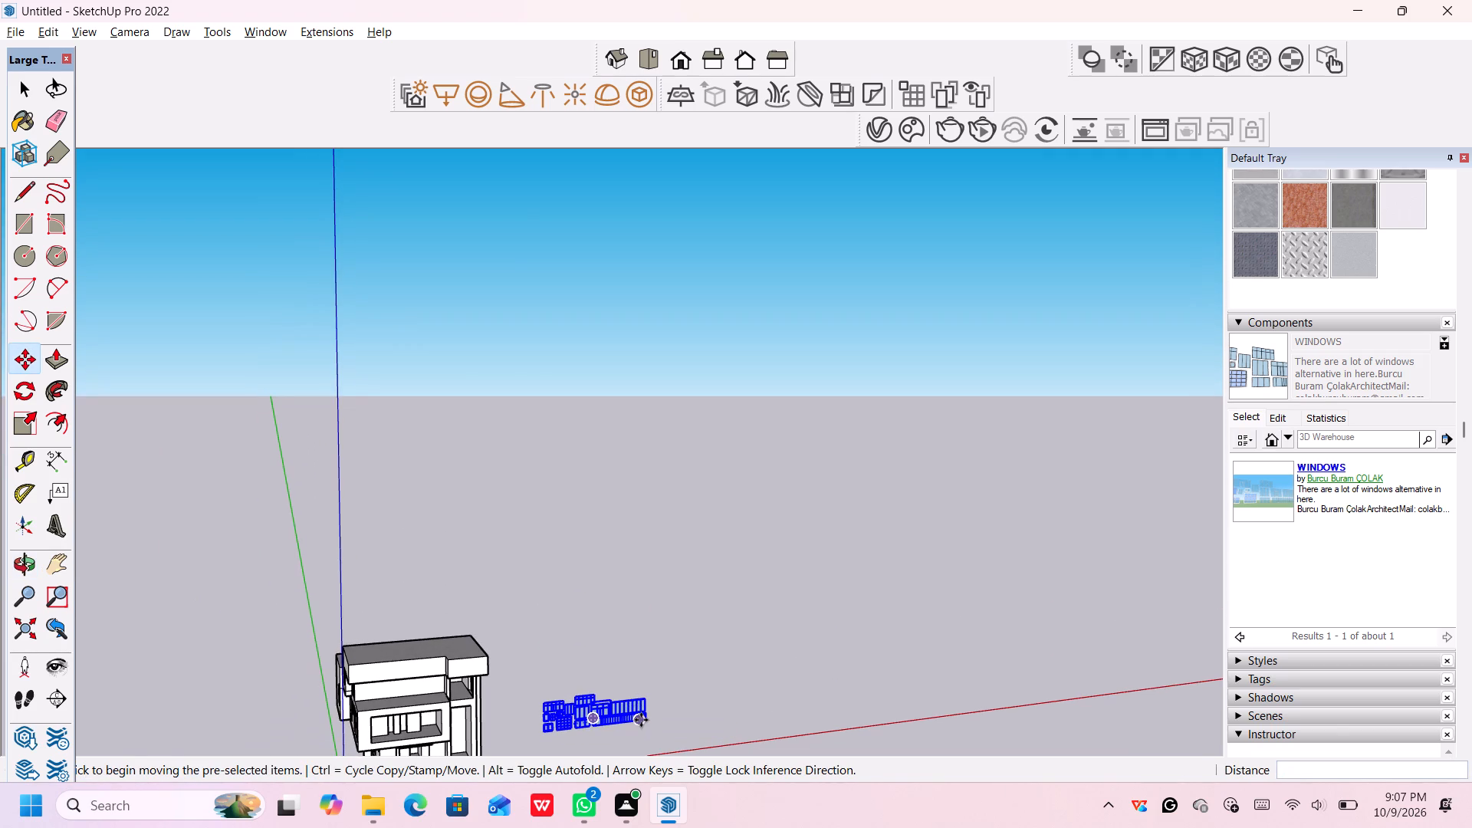
pyautogui.click(632, 718)
pyautogui.click(619, 723)
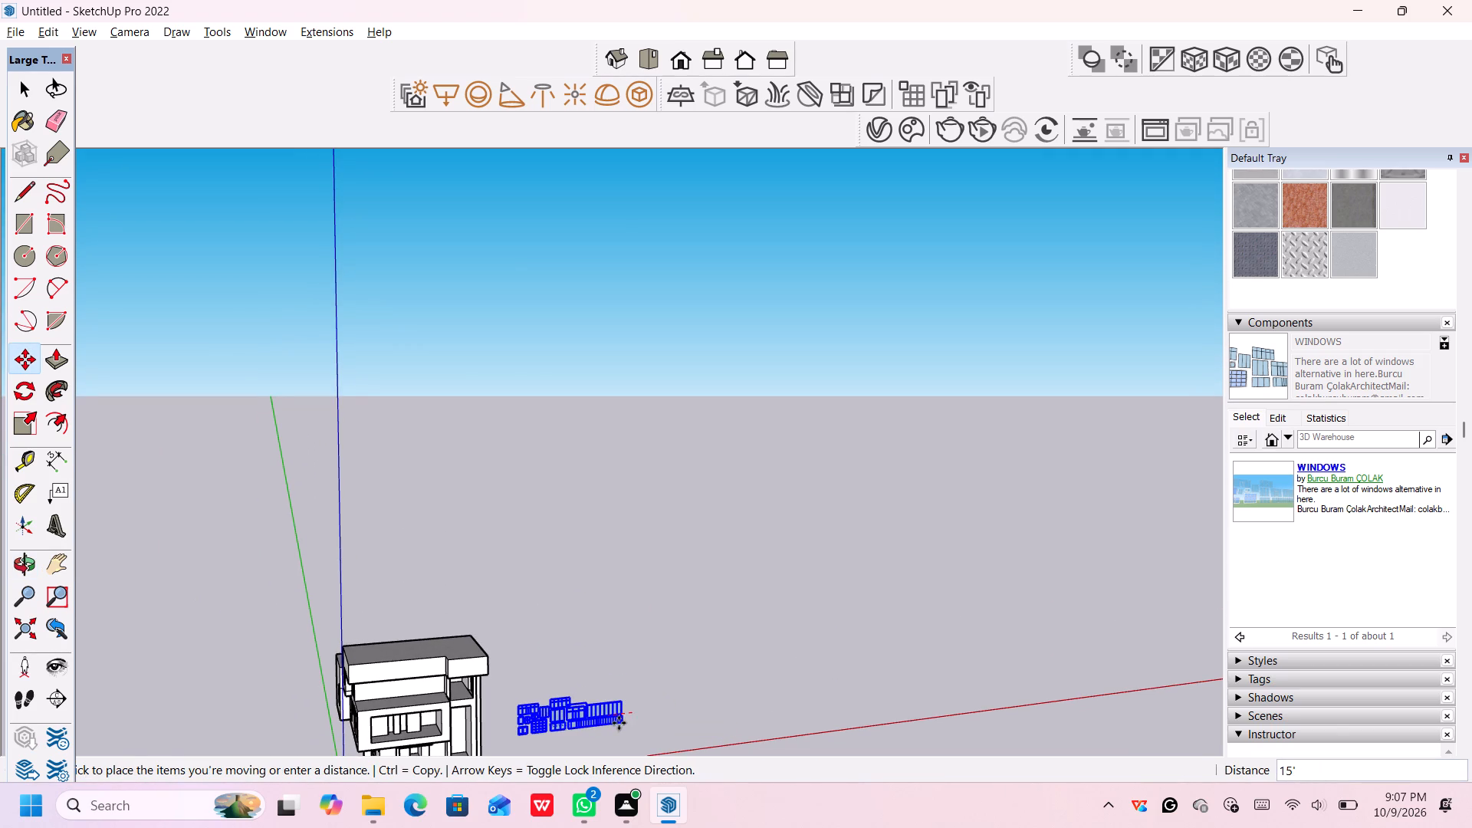
# Shift the windows about 2' 3" nearer to the house's side and deselect them.
pyautogui.moveTo(636, 732); pyautogui.dragTo(706, 625, button='middle')
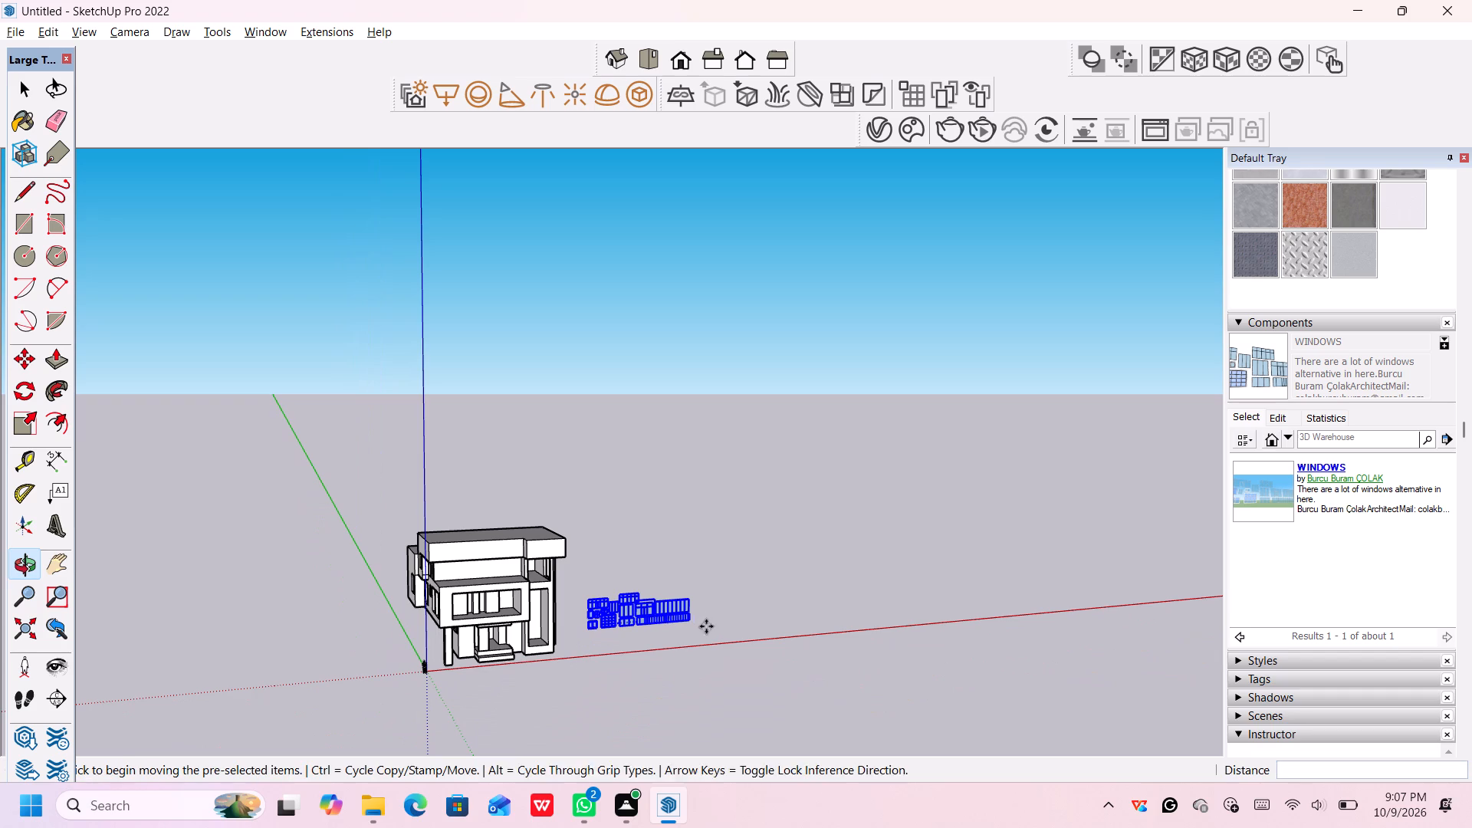
pyautogui.keyDown('shift'); pyautogui.scroll(1, 462, 682); pyautogui.keyUp('shift')
pyautogui.keyDown('shift'); pyautogui.scroll(4, 605, 632); pyautogui.keyUp('shift')
pyautogui.keyDown('shift'); pyautogui.moveTo(592, 640); pyautogui.dragTo(752, 608, button='middle'); pyautogui.keyUp('shift')
pyautogui.keyDown('shift'); pyautogui.scroll(1, 752, 608); pyautogui.keyUp('shift')
pyautogui.keyDown('shift'); pyautogui.moveTo(732, 626); pyautogui.dragTo(757, 622, button='middle'); pyautogui.keyUp('shift')
pyautogui.scroll(5, 762, 617)
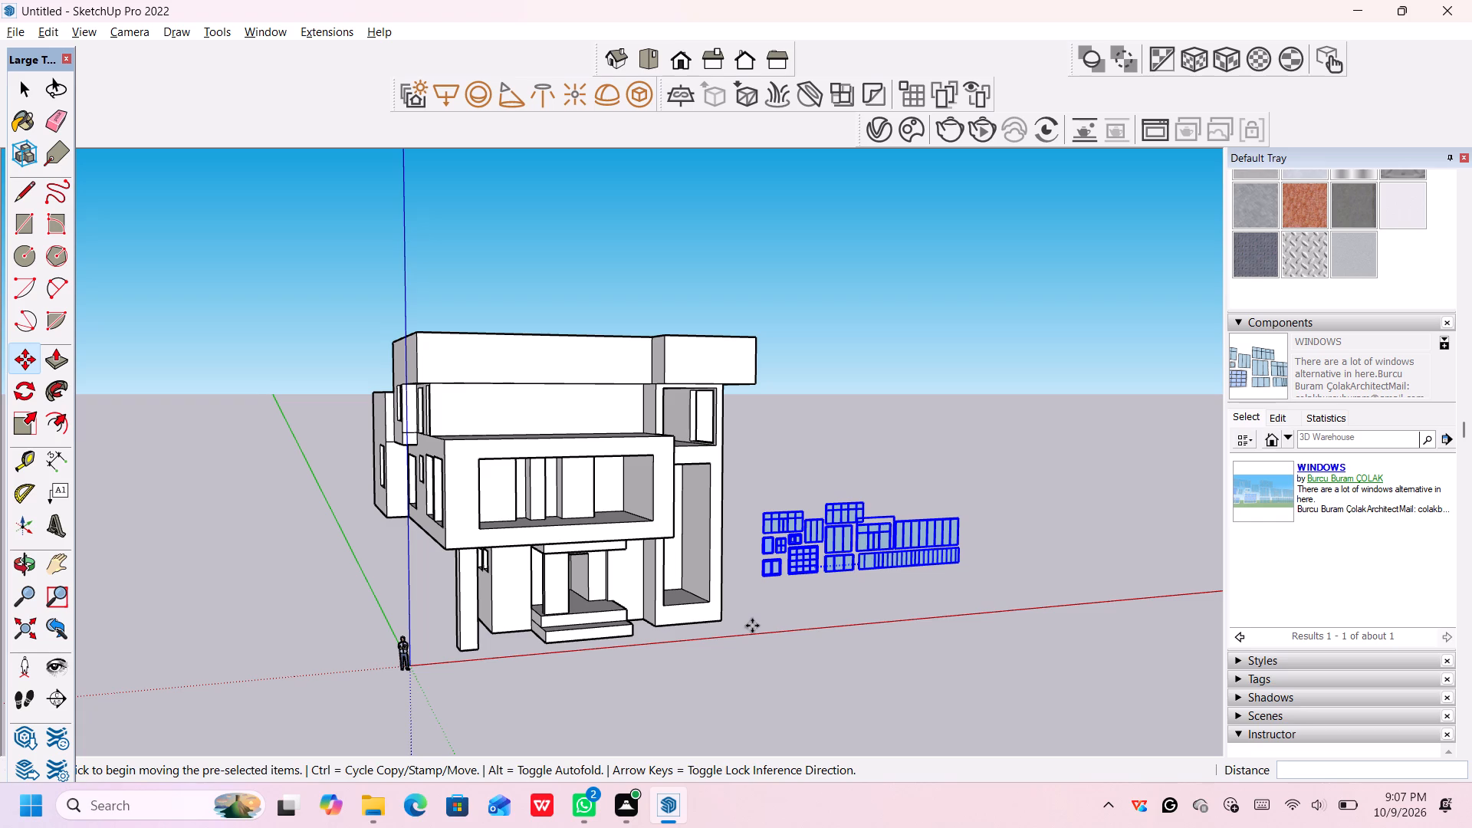
pyautogui.scroll(1, 863, 531)
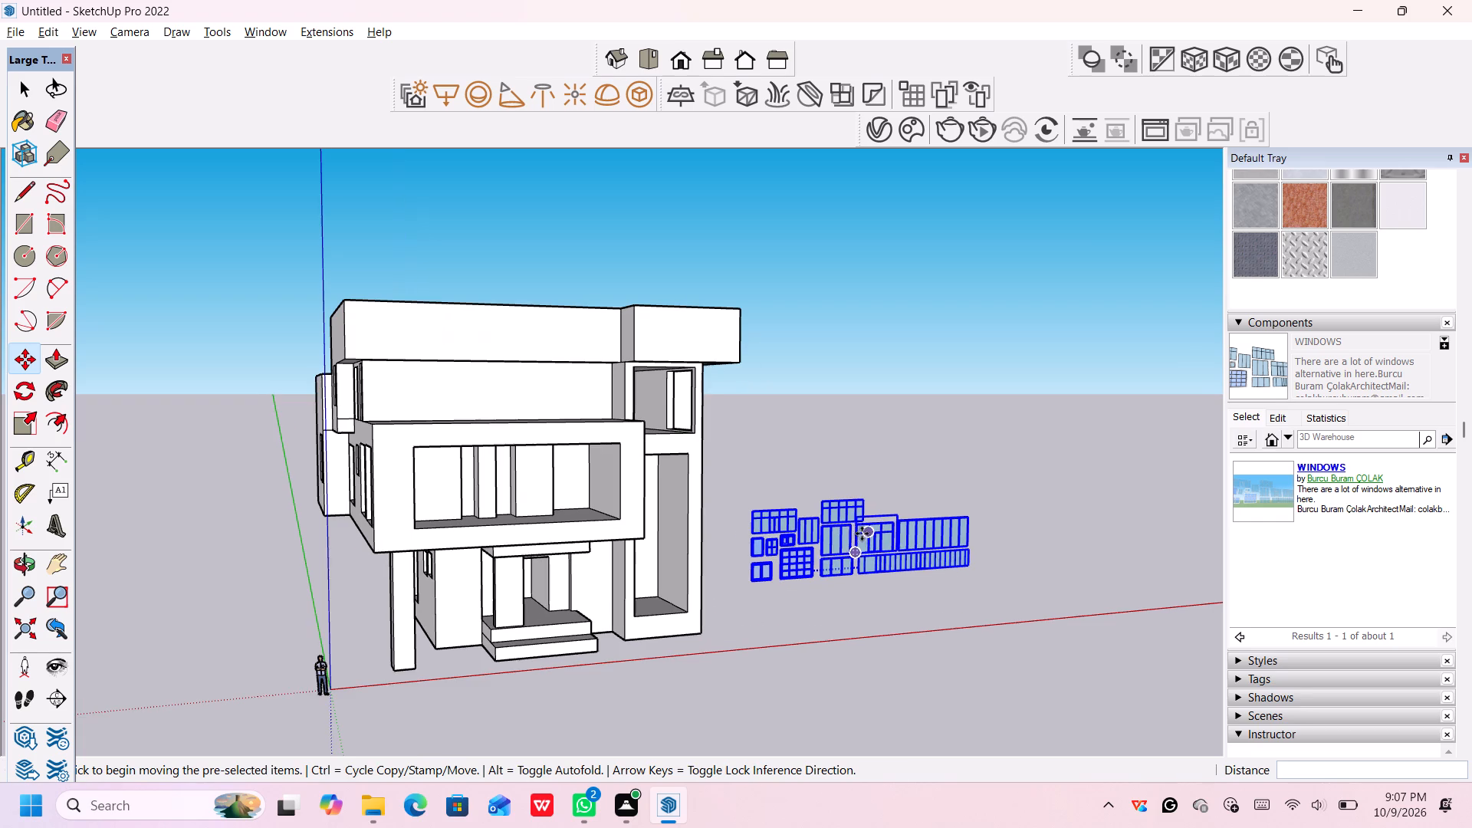
pyautogui.click(839, 611)
pyautogui.click(830, 613)
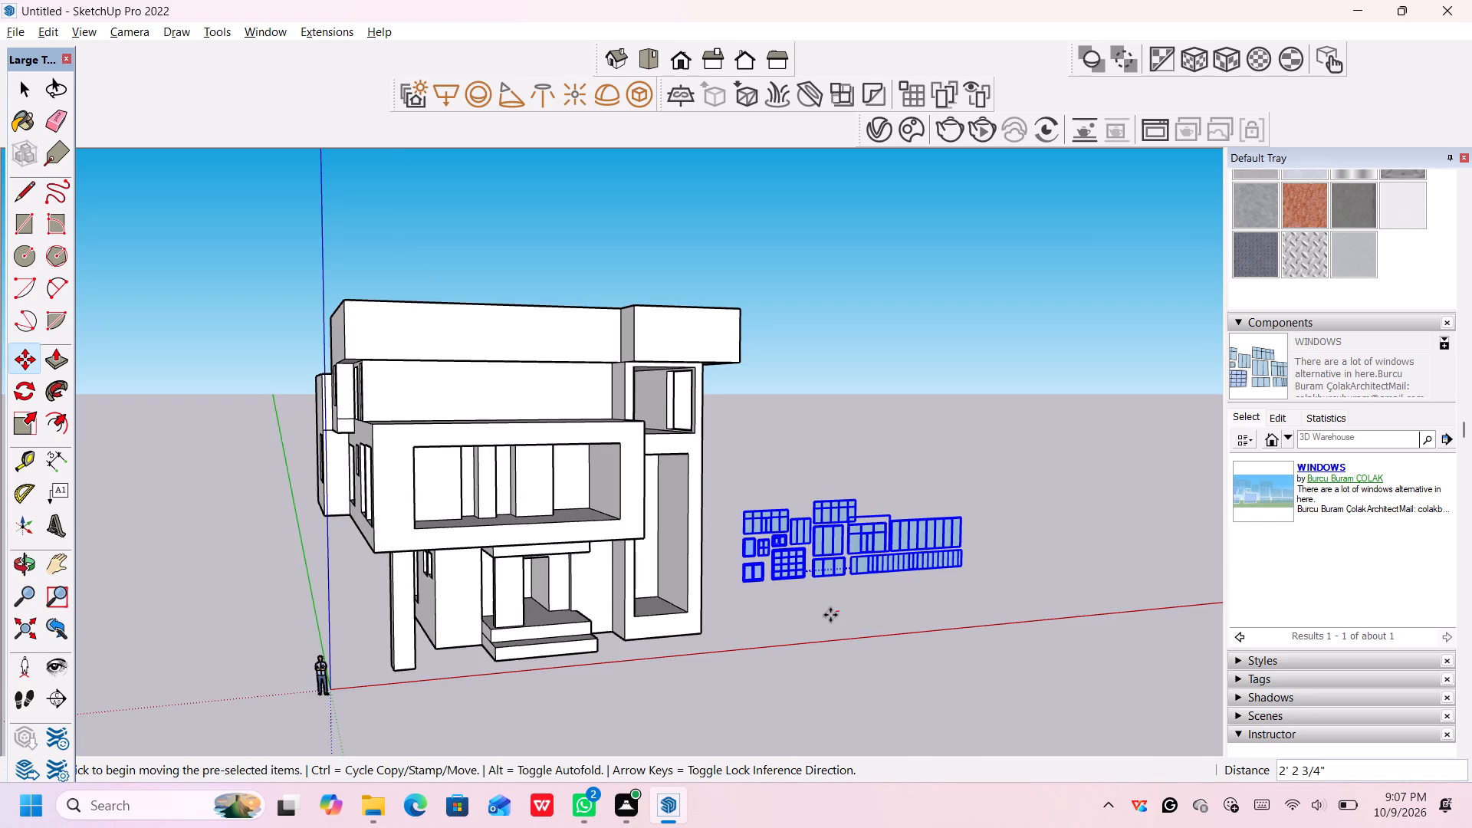
pyautogui.press('space')
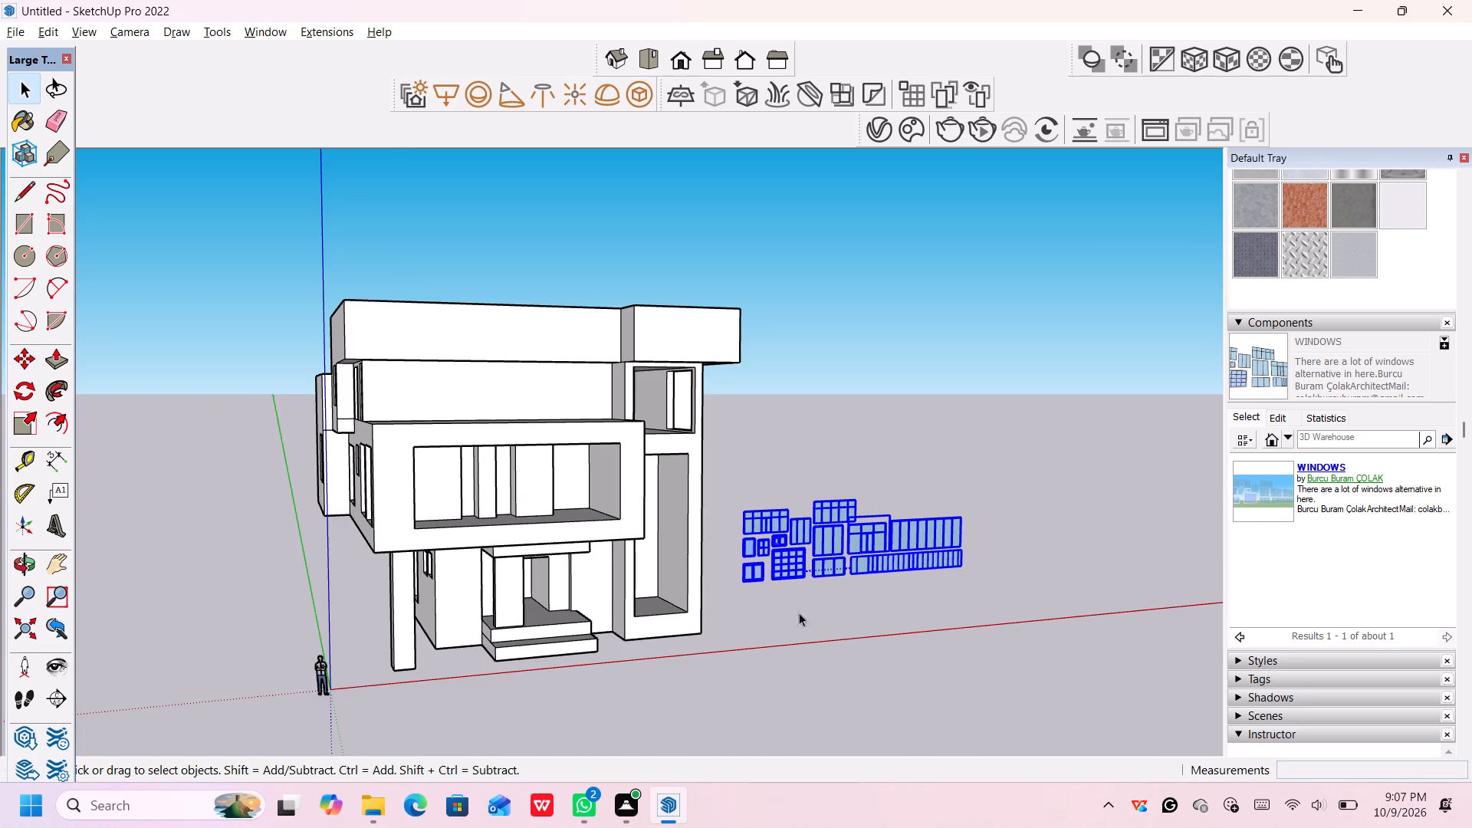
pyautogui.scroll(3, 800, 545)
pyautogui.click(812, 613)
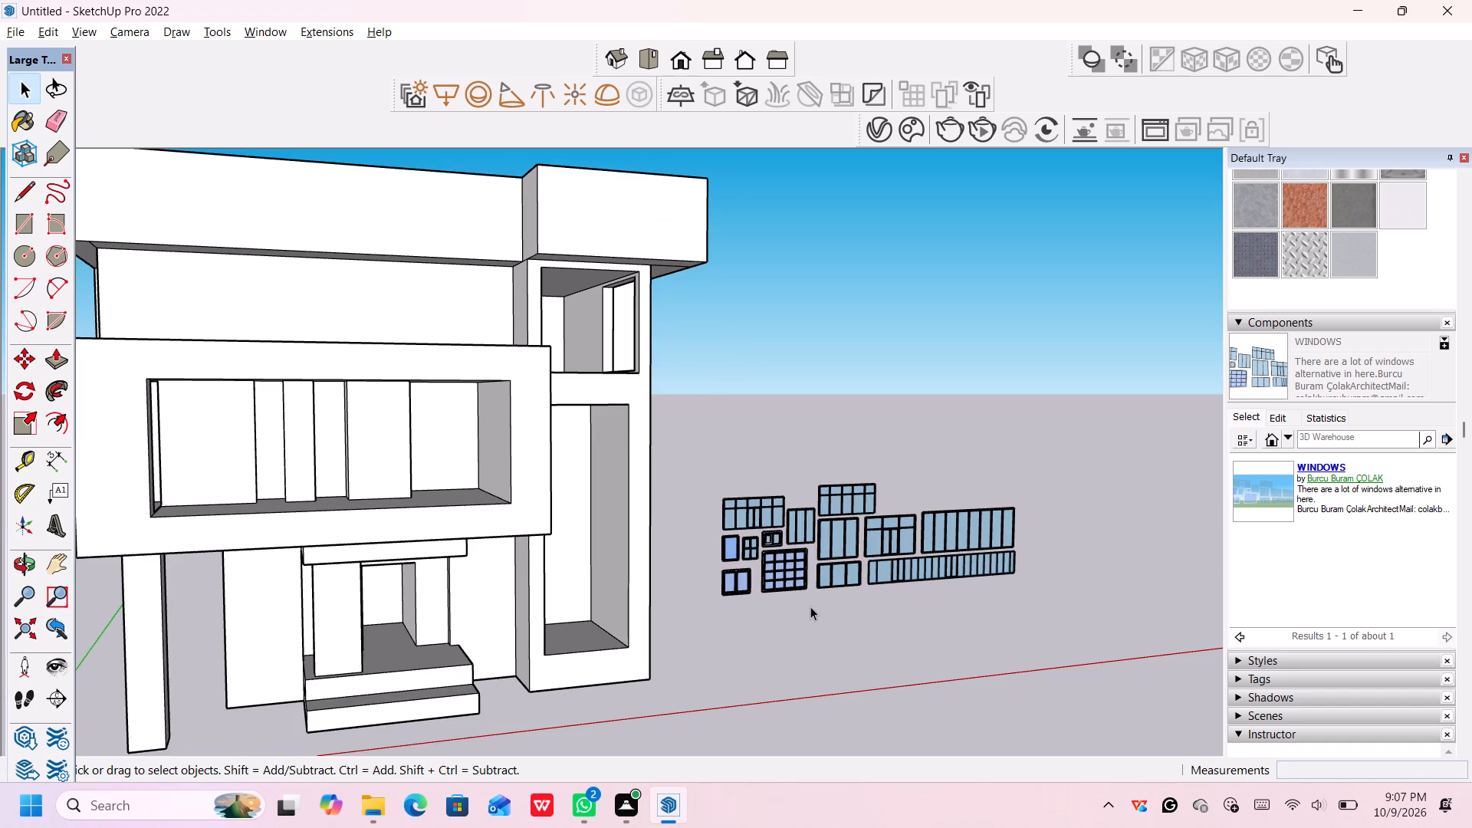
# Examine the separate window designs beside the house and compare the two tall three-pane windows with its openings.
pyautogui.moveTo(803, 620); pyautogui.dragTo(777, 619, button='middle')
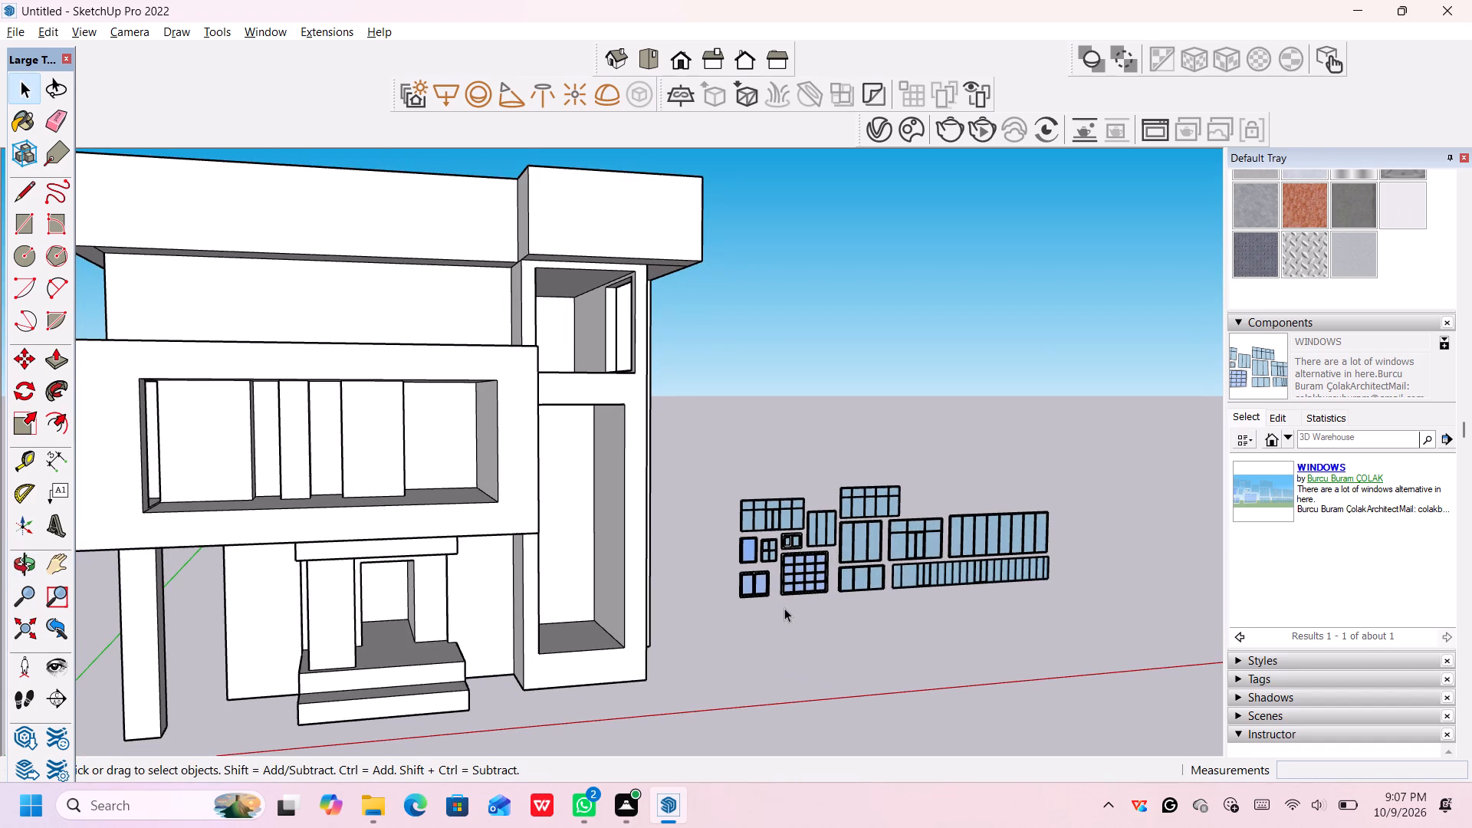
pyautogui.scroll(4, 877, 547)
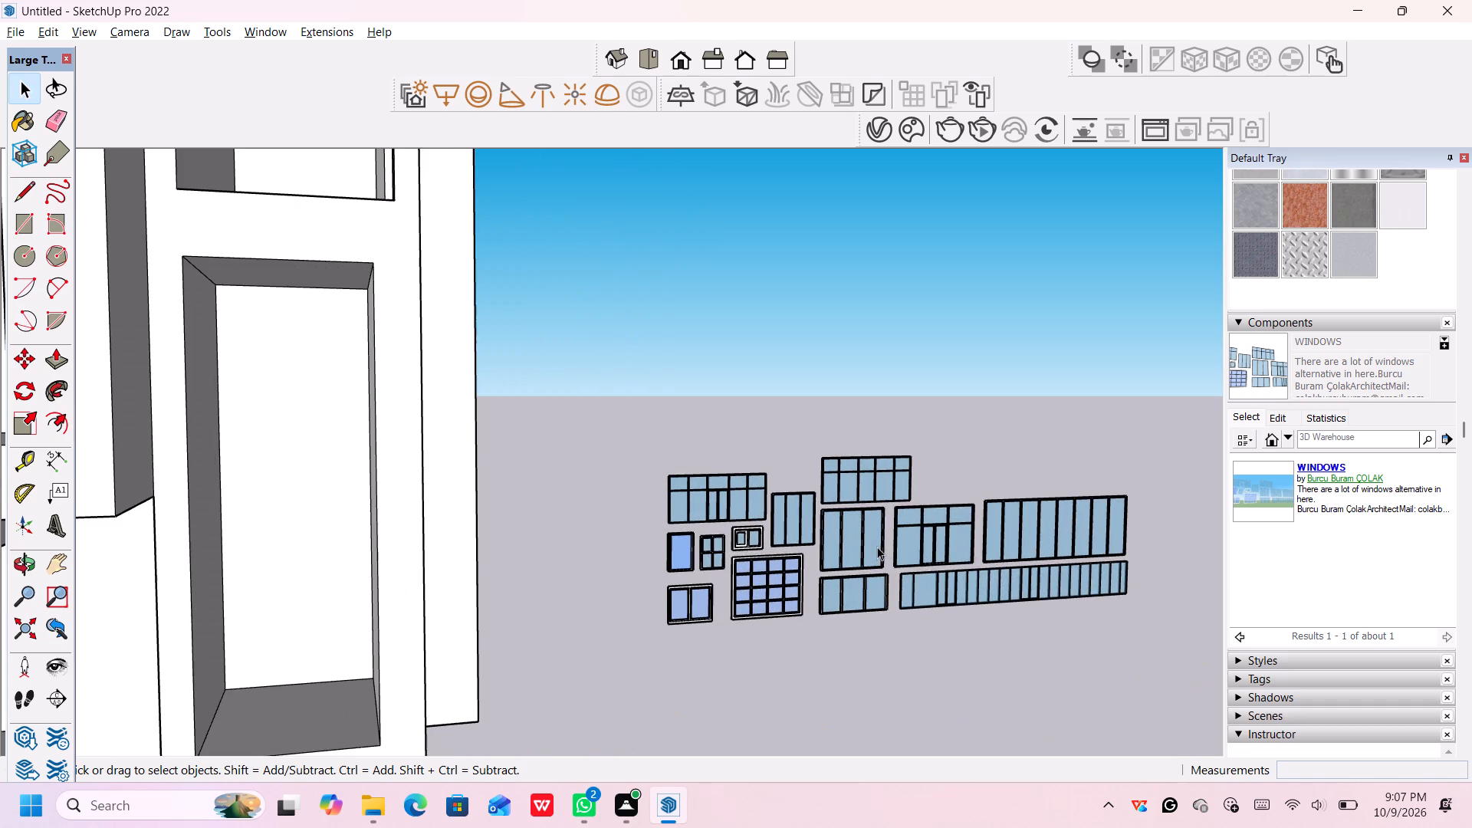
pyautogui.scroll(1, 877, 547)
pyautogui.scroll(-1, 877, 547)
pyautogui.scroll(1, 877, 547)
pyautogui.scroll(-9, 793, 582)
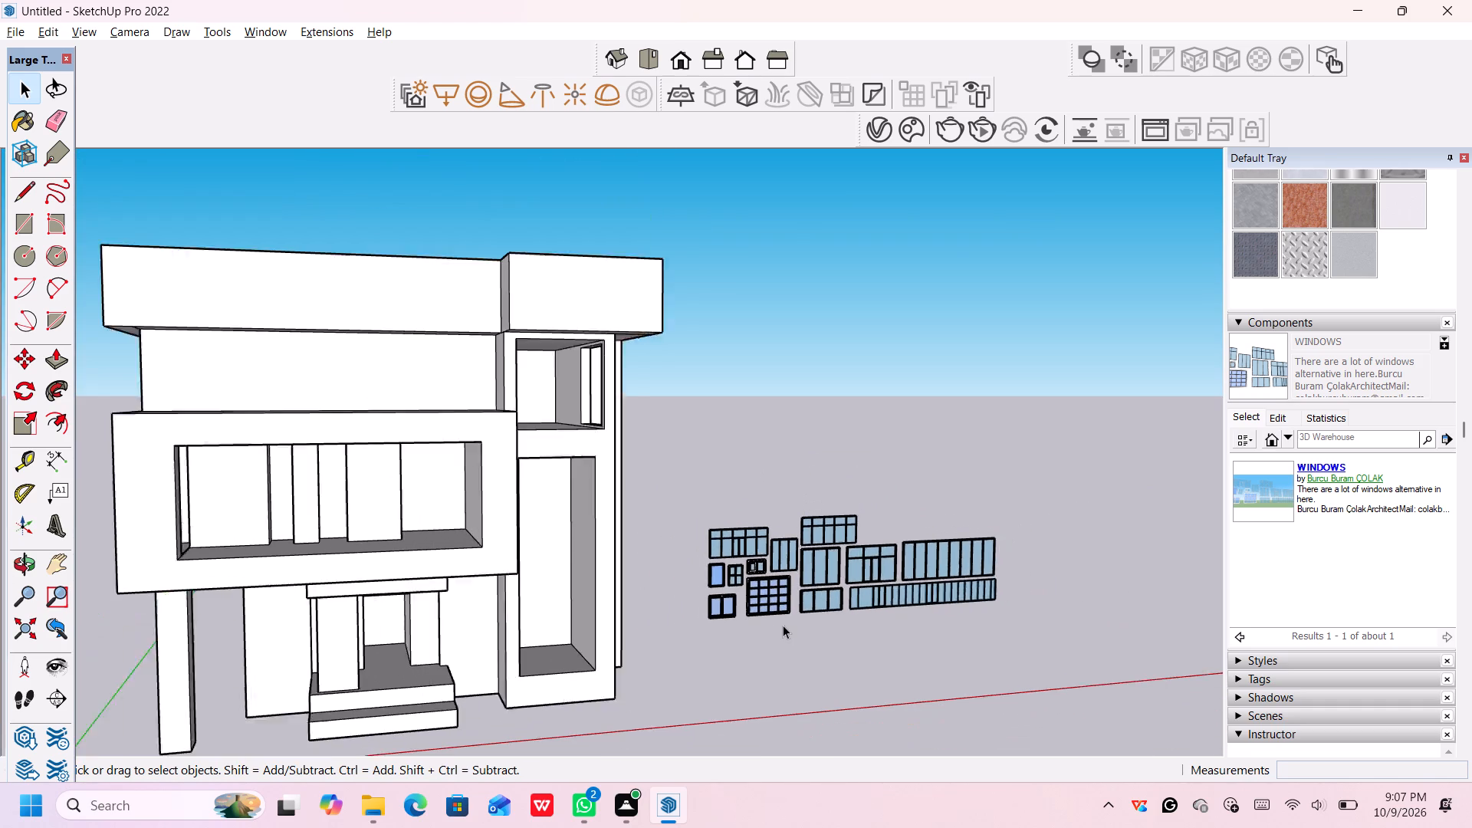
pyautogui.scroll(-1, 783, 625)
pyautogui.scroll(4, 786, 580)
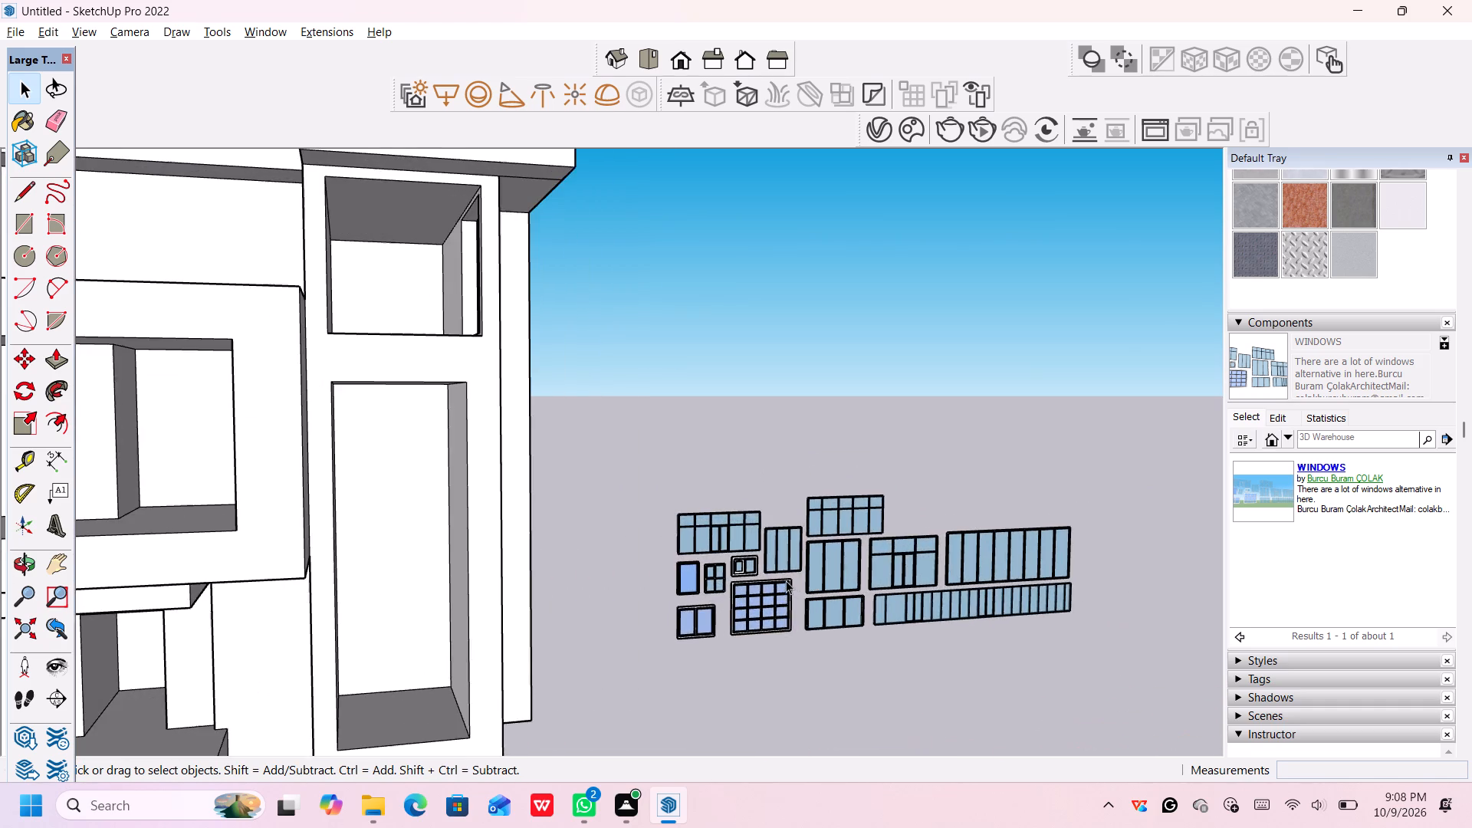
pyautogui.scroll(6, 790, 559)
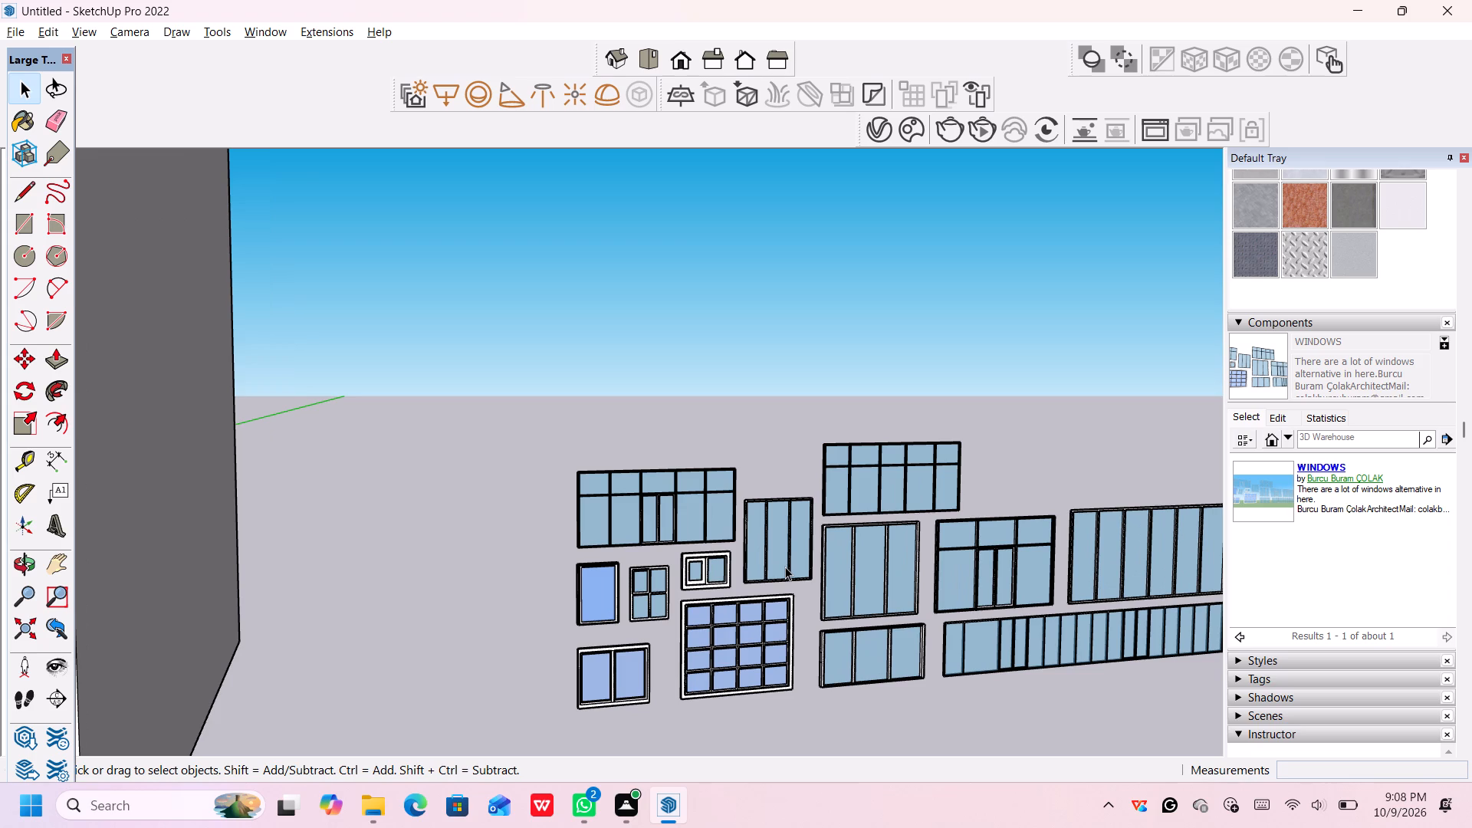
pyautogui.moveTo(1067, 629); pyautogui.dragTo(969, 613, button='middle')
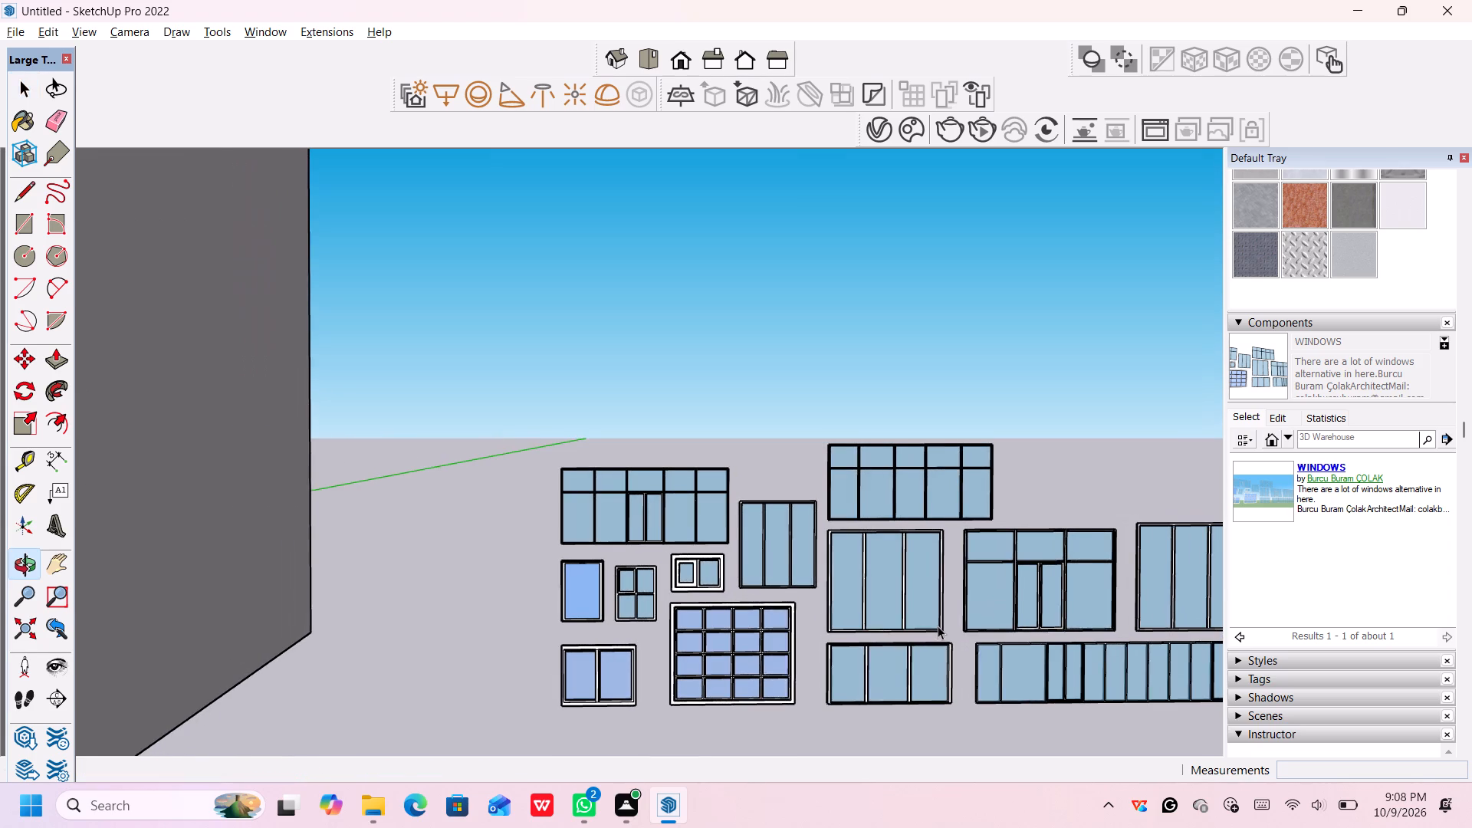
pyautogui.moveTo(964, 634); pyautogui.dragTo(1184, 651, button='middle')
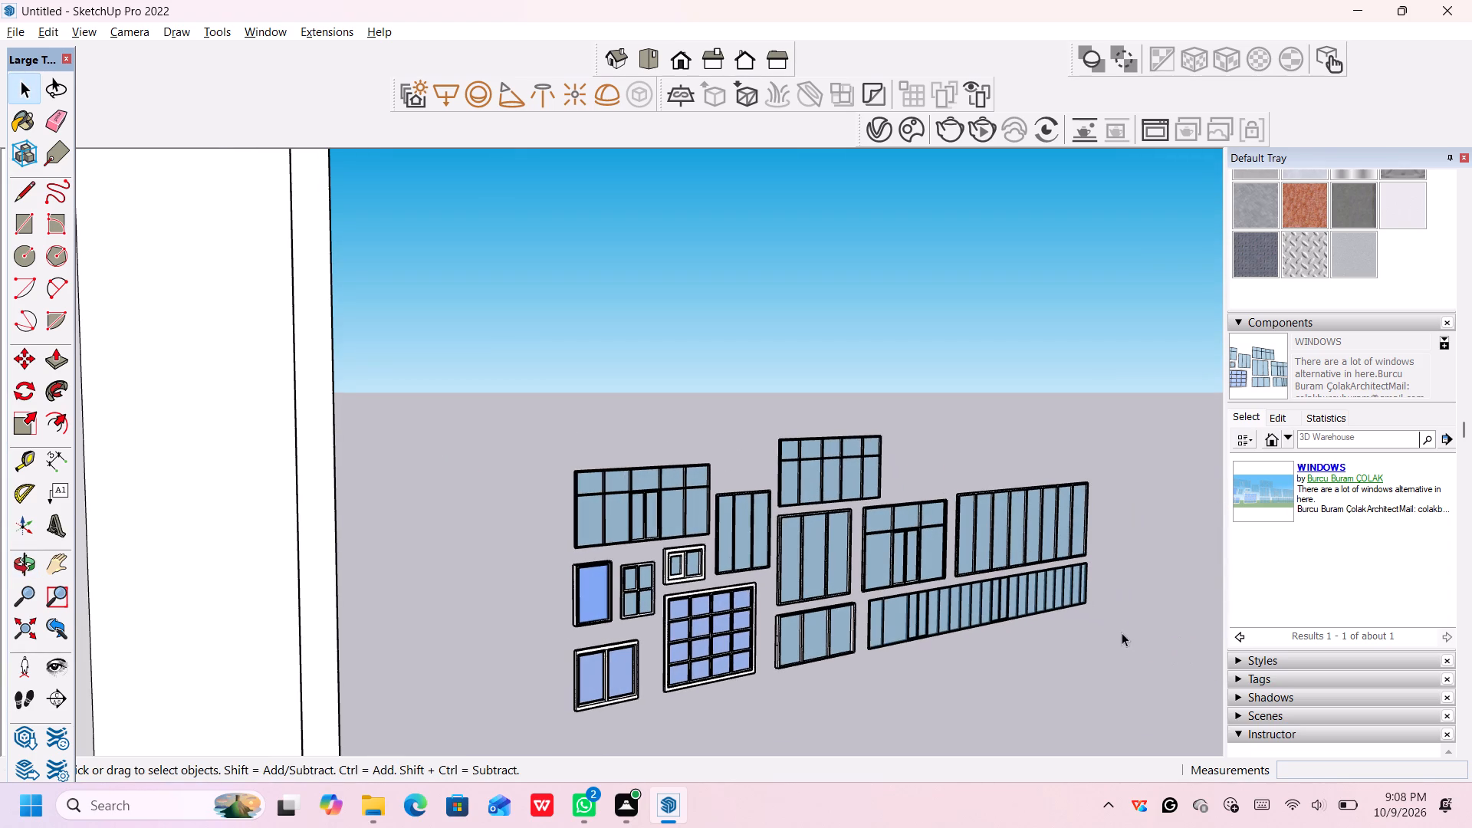
pyautogui.scroll(-6, 1099, 634)
pyautogui.scroll(3, 993, 627)
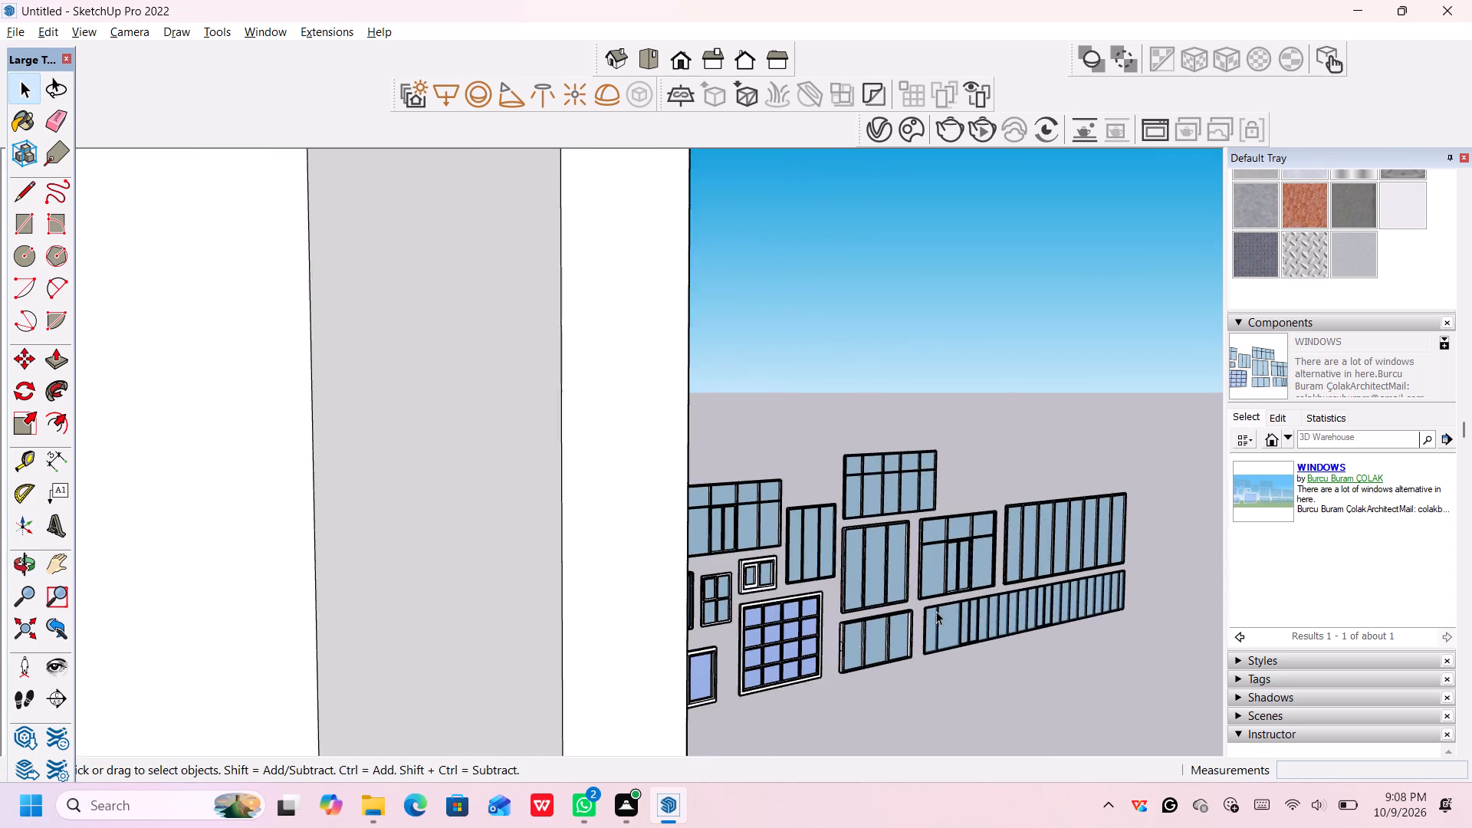
pyautogui.scroll(1, 936, 611)
pyautogui.scroll(1, 873, 518)
pyautogui.click(864, 517)
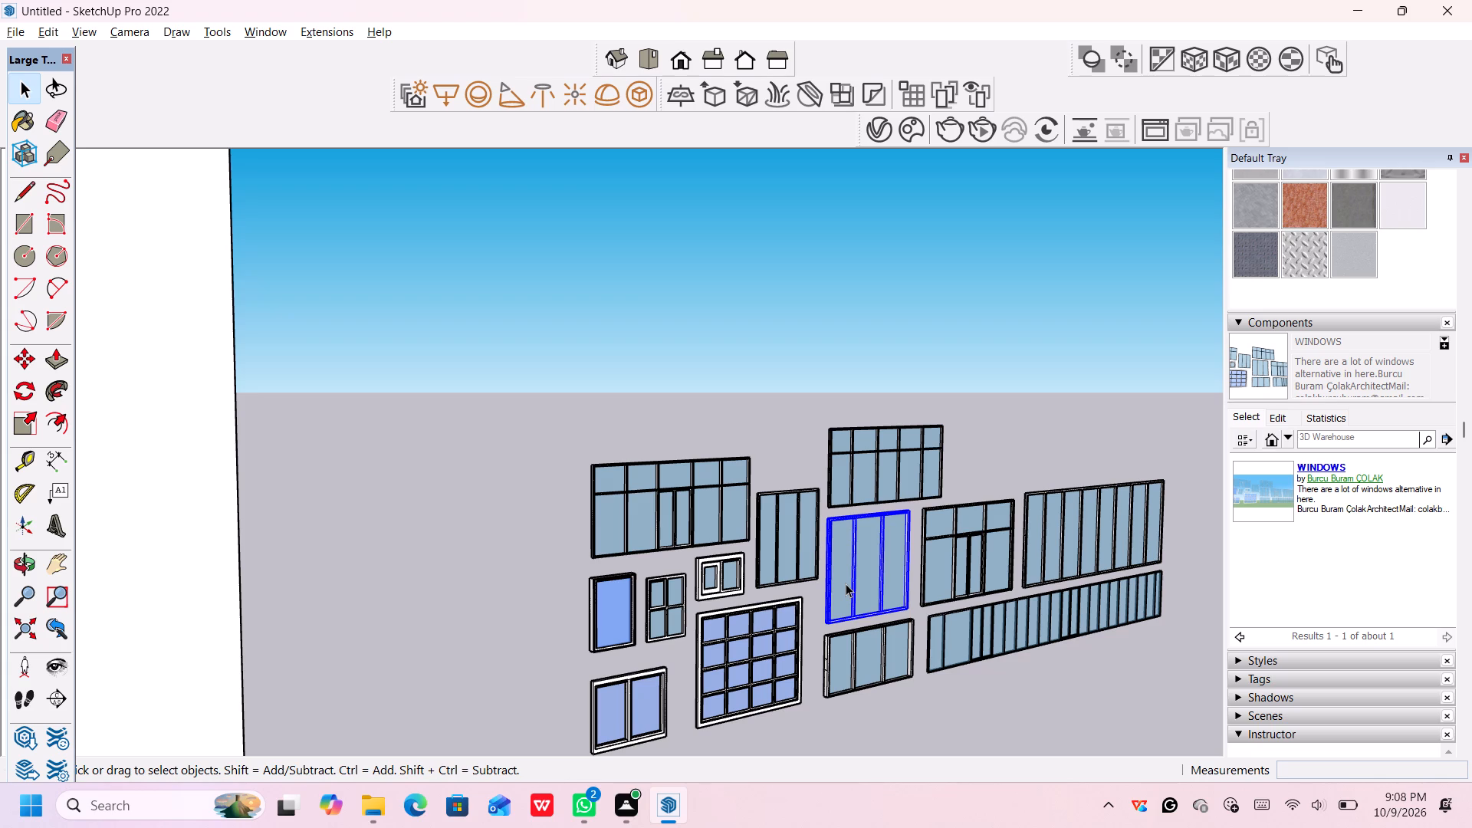
pyautogui.click(779, 489)
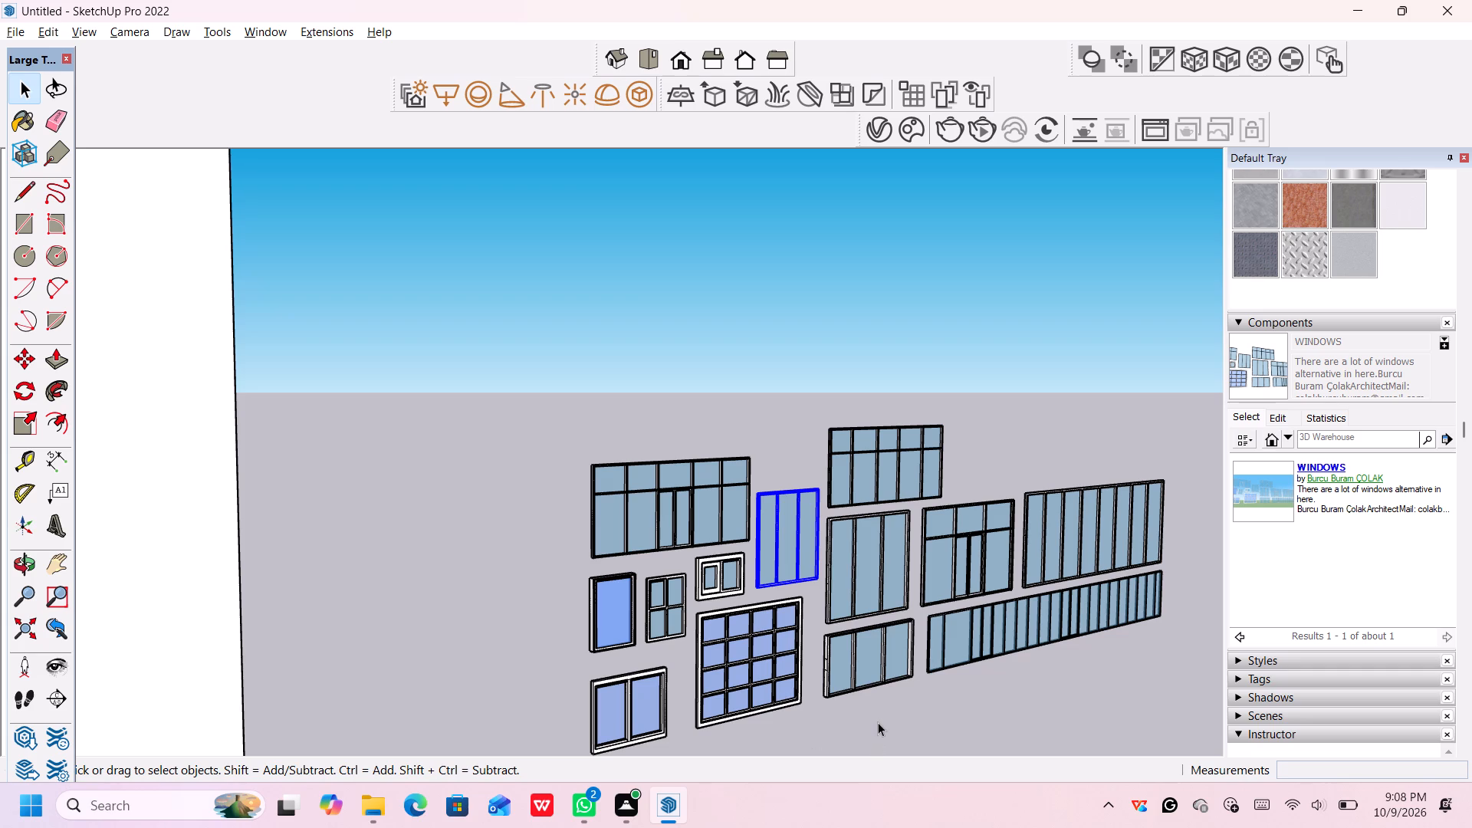
pyautogui.scroll(-6, 878, 722)
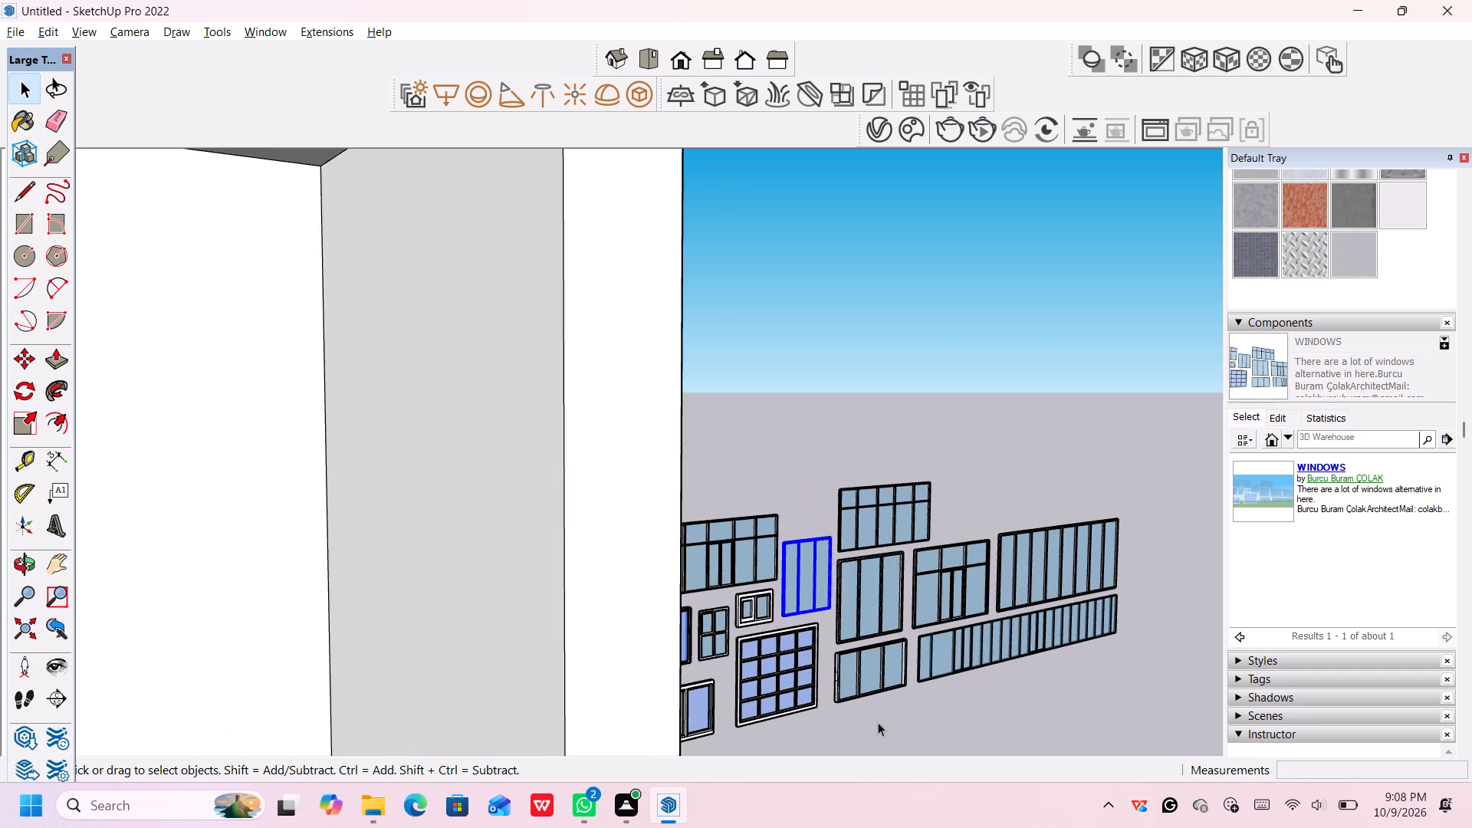
pyautogui.scroll(-1, 878, 717)
pyautogui.moveTo(877, 721); pyautogui.dragTo(872, 713, button='middle')
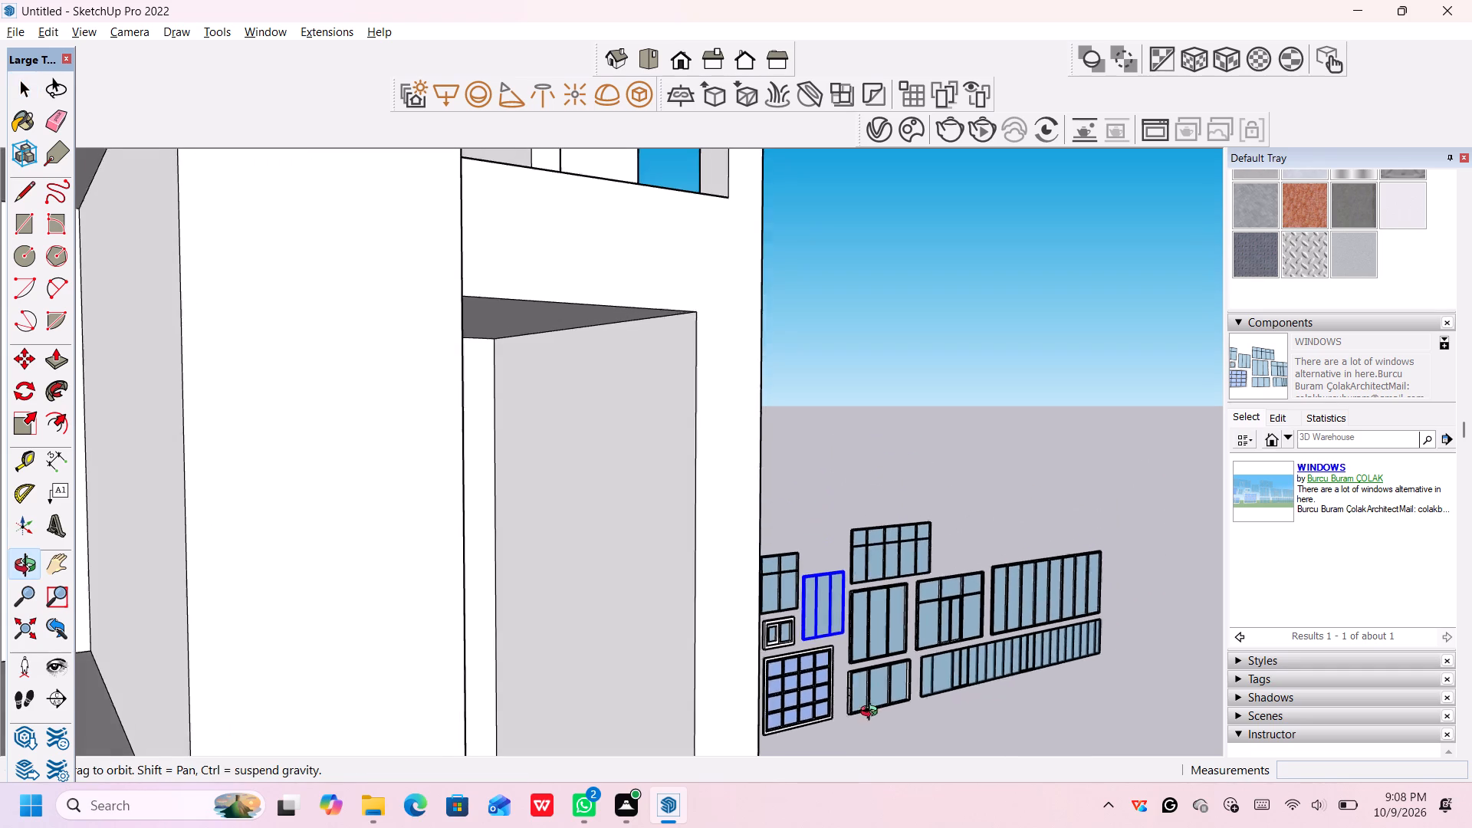
pyautogui.moveTo(872, 713); pyautogui.dragTo(833, 720, button='middle')
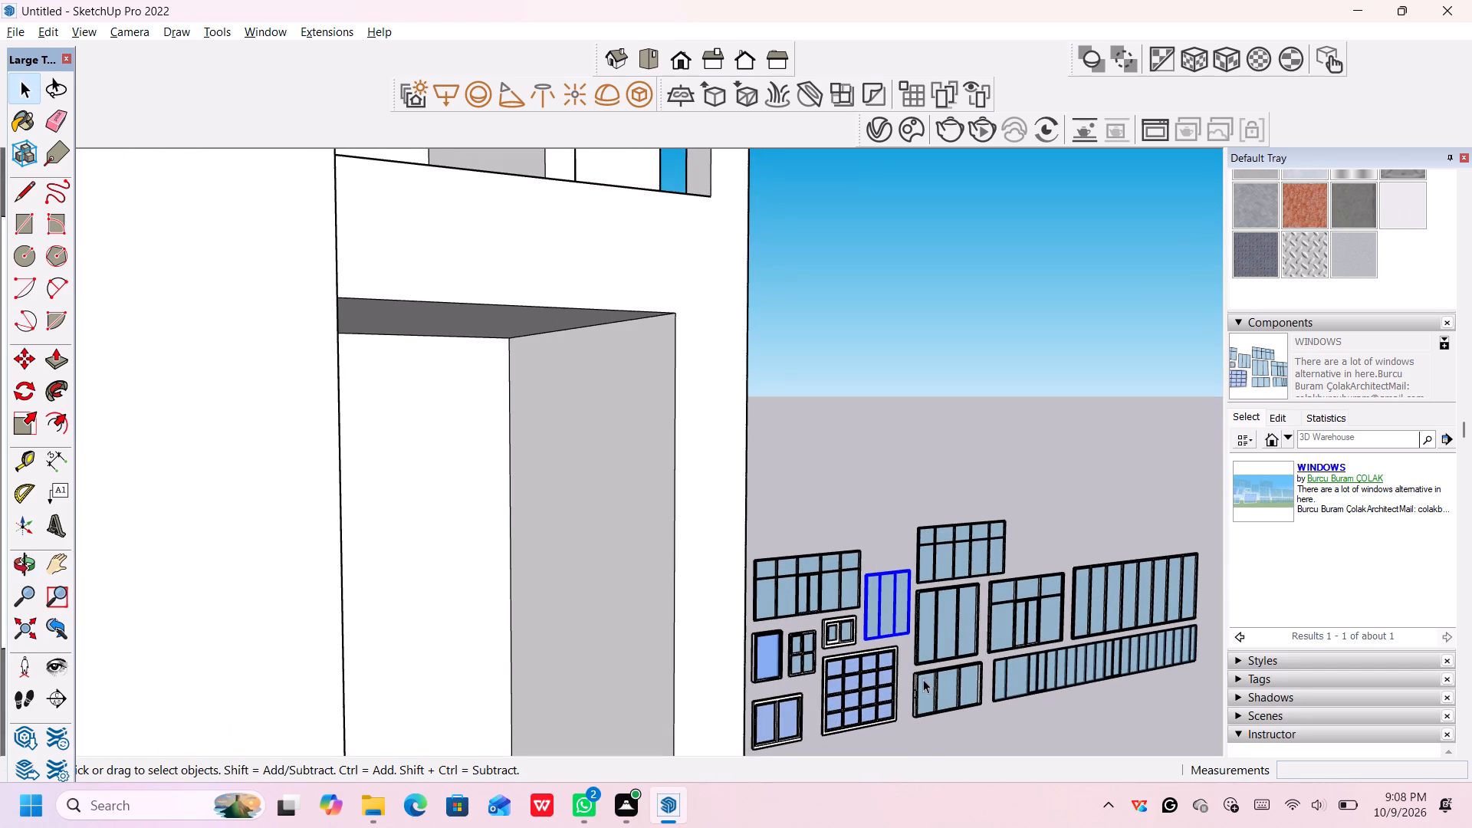
# Copy the larger of the two tall three-pane windows.
pyautogui.click(917, 629)
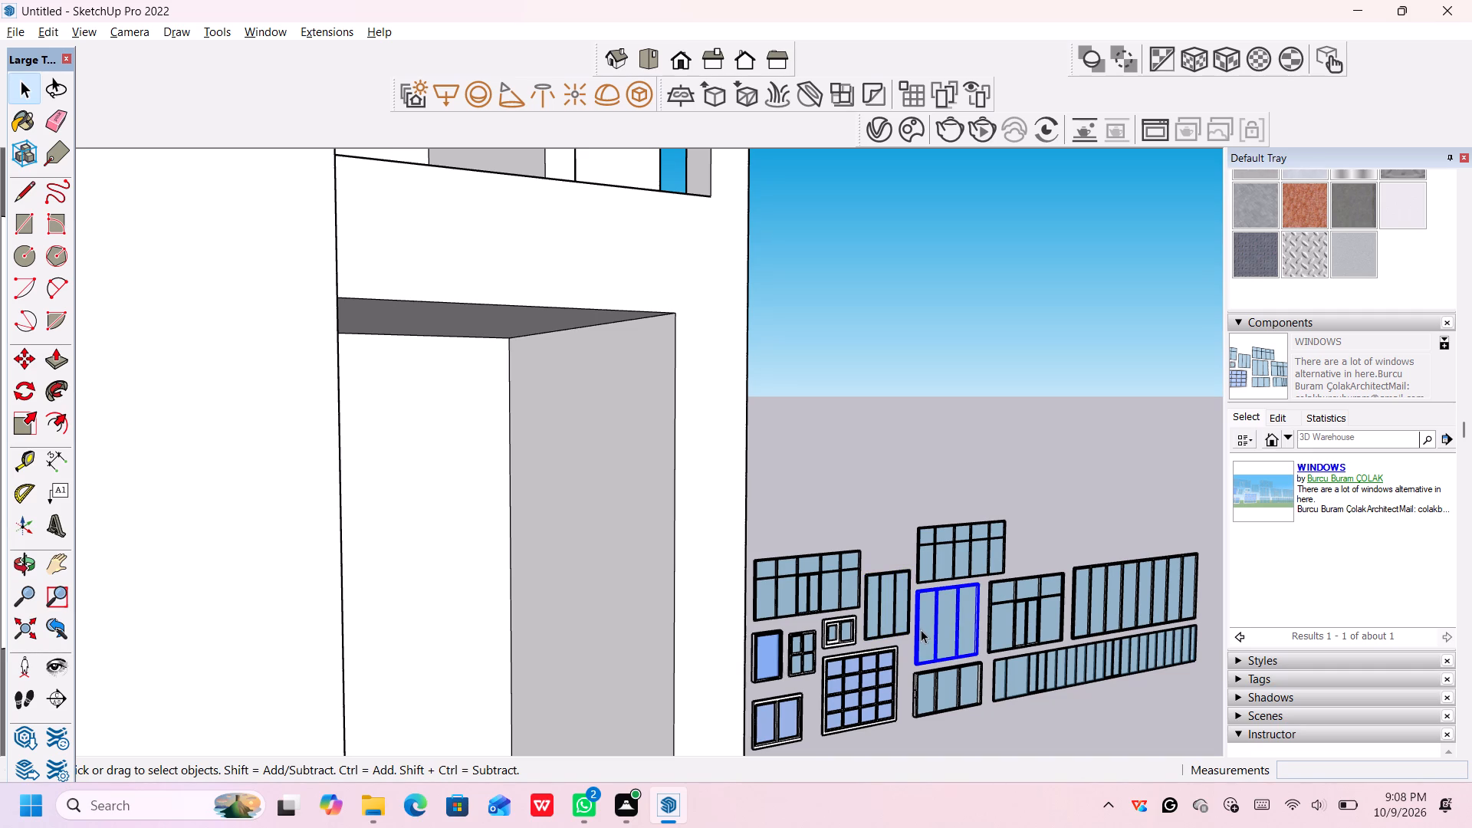
pyautogui.scroll(-1, 926, 634)
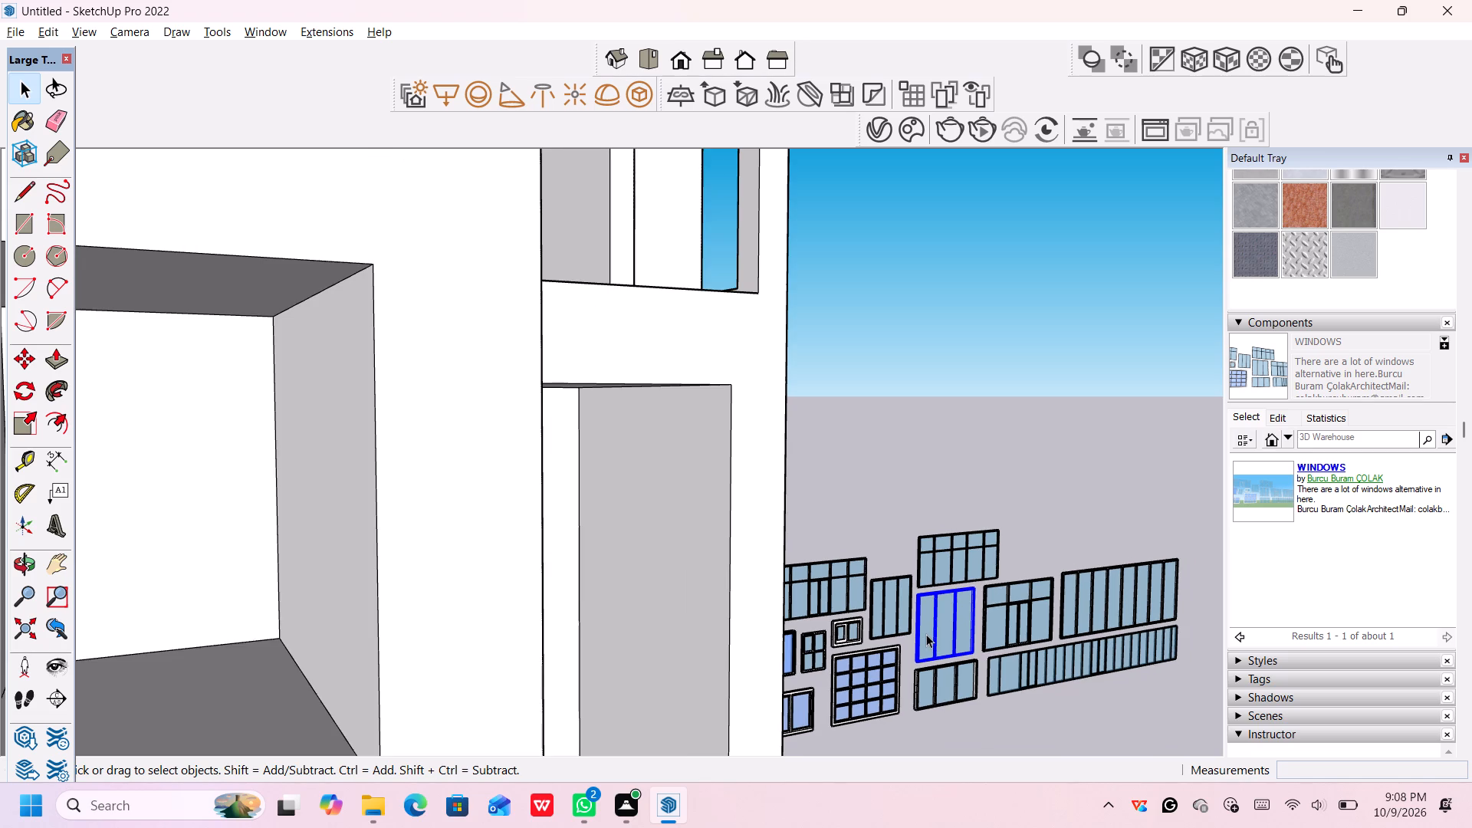
pyautogui.scroll(1, 926, 634)
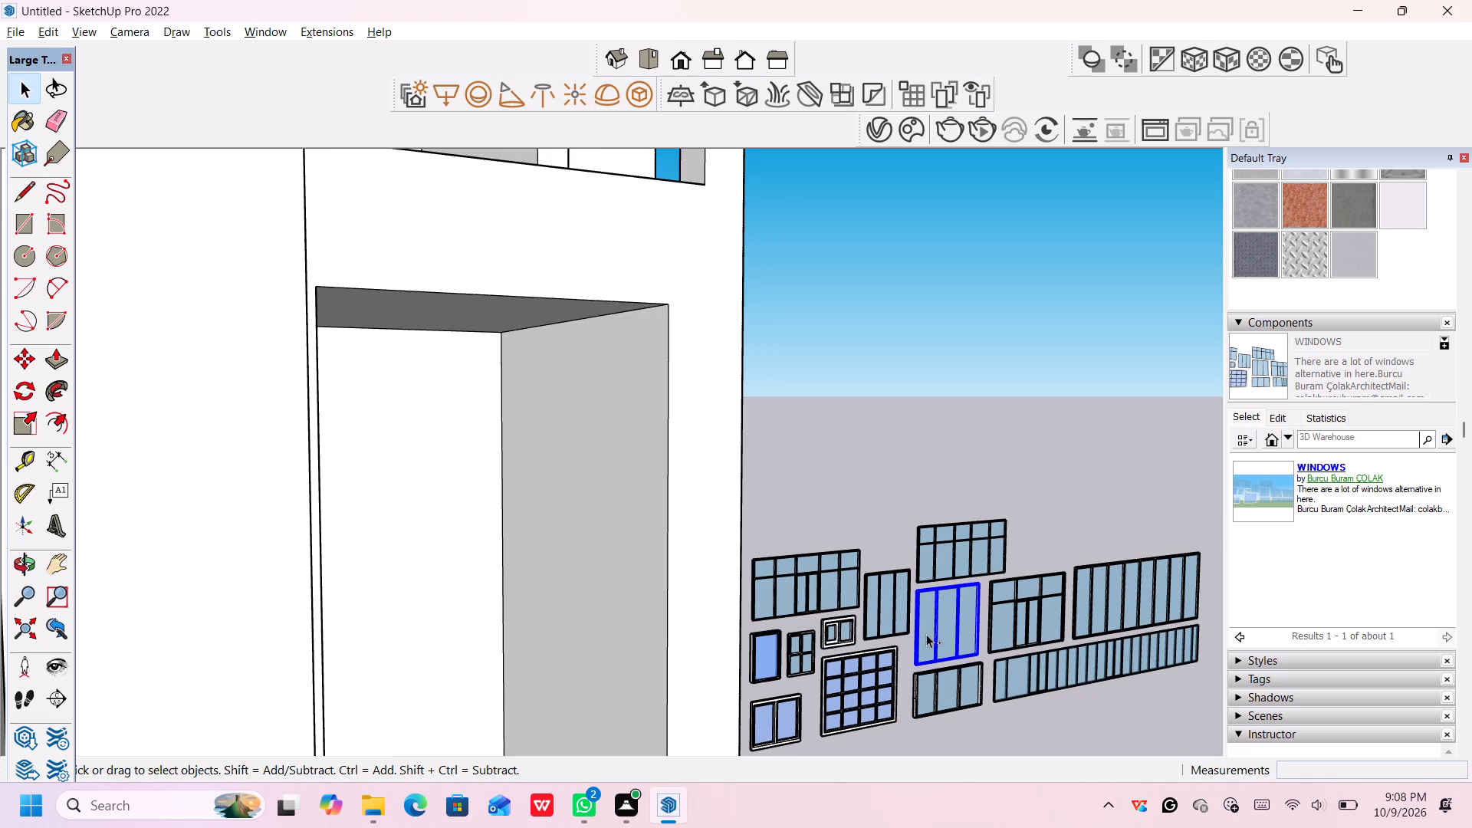
pyautogui.hotkey('ctrl', 'c')
# Paste the copied three-pane window on the ground between the house and the separate window designs.
pyautogui.scroll(-6, 926, 636)
pyautogui.scroll(-4, 949, 696)
pyautogui.moveTo(949, 698); pyautogui.dragTo(978, 515, button='middle')
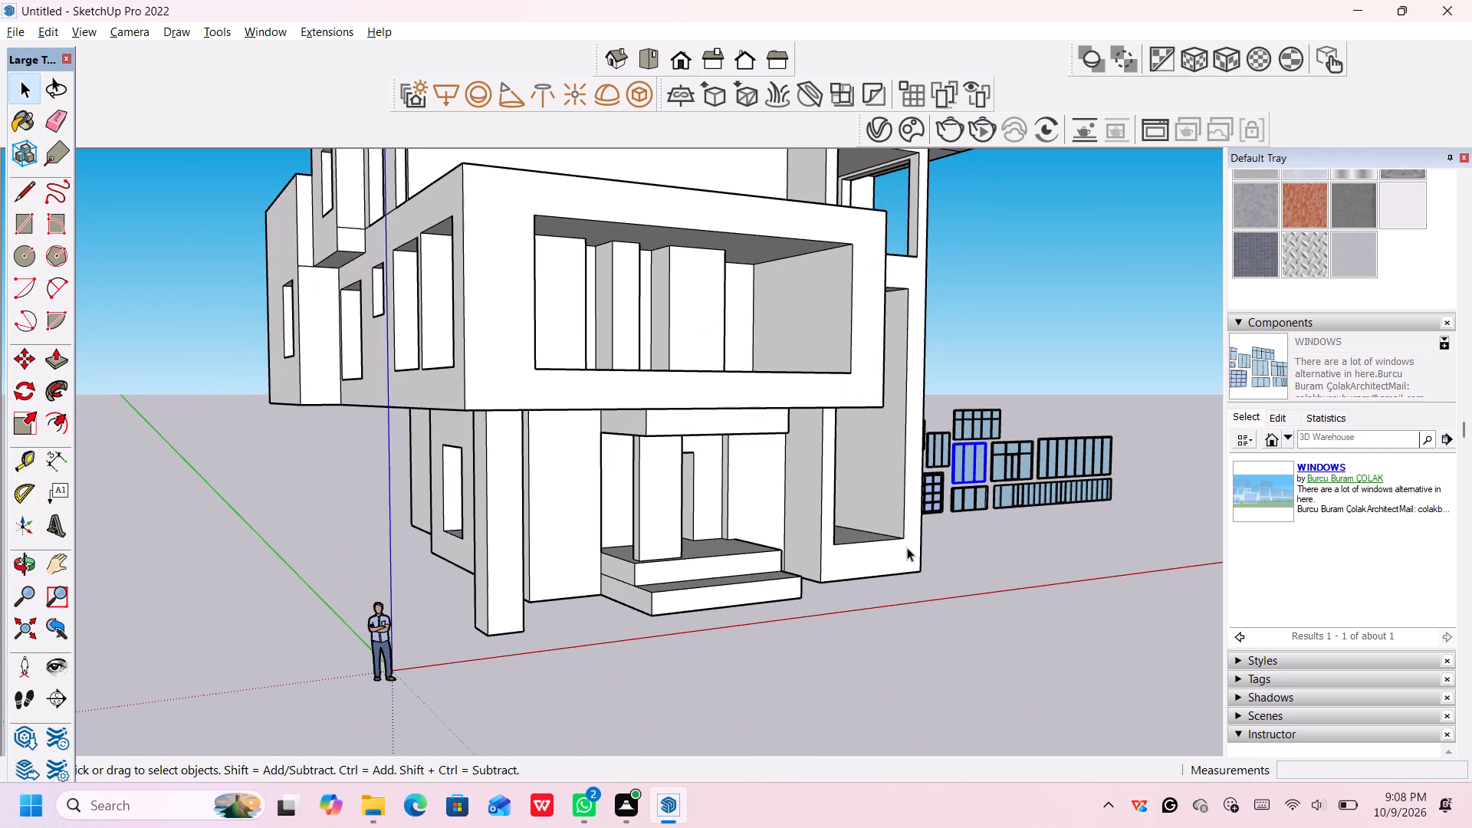
pyautogui.moveTo(774, 429); pyautogui.dragTo(761, 452, button='middle')
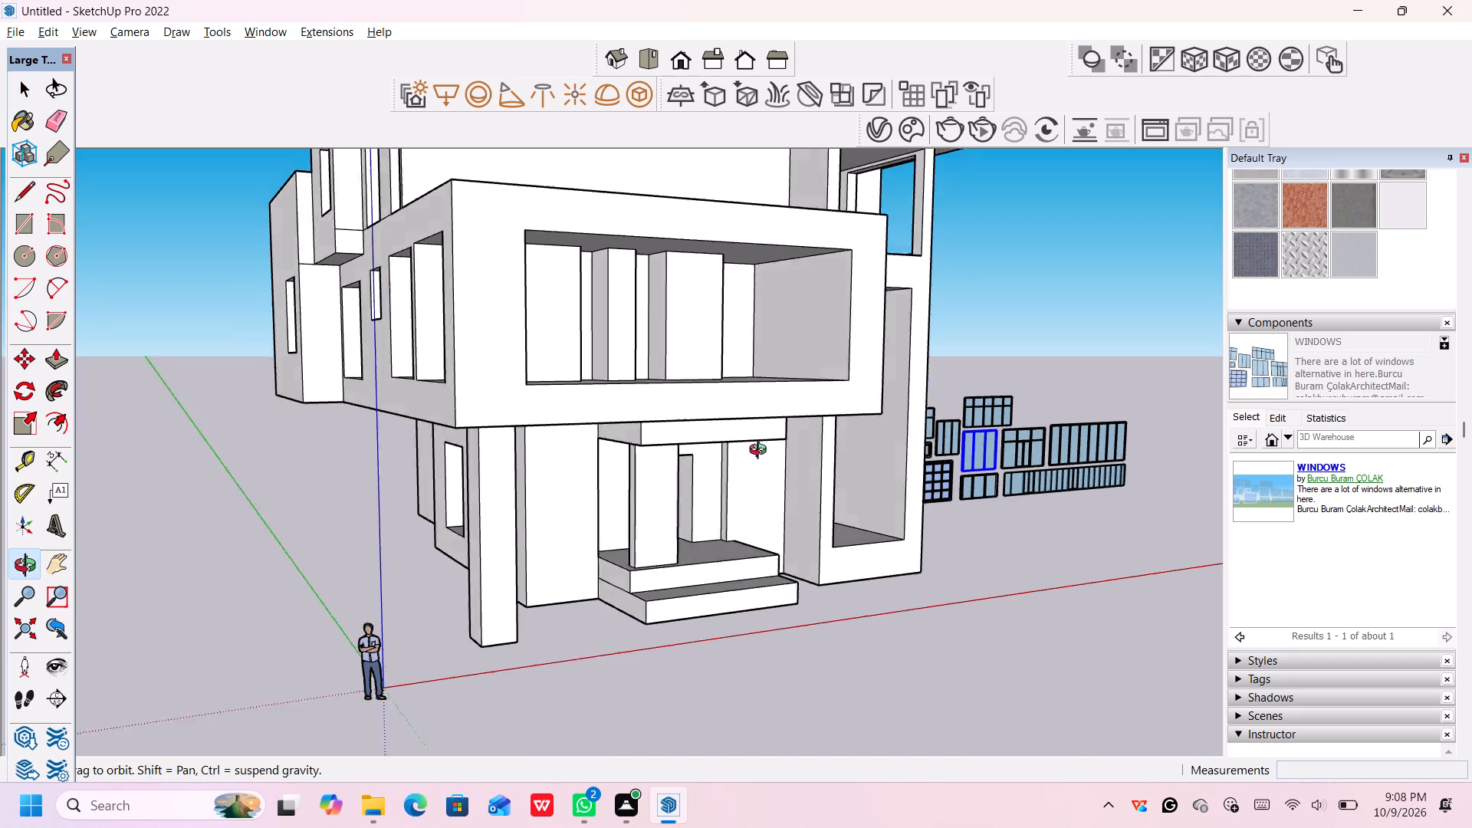
pyautogui.moveTo(761, 452); pyautogui.dragTo(718, 499, button='middle')
pyautogui.scroll(5, 706, 468)
pyautogui.moveTo(745, 368); pyautogui.dragTo(741, 376, button='middle')
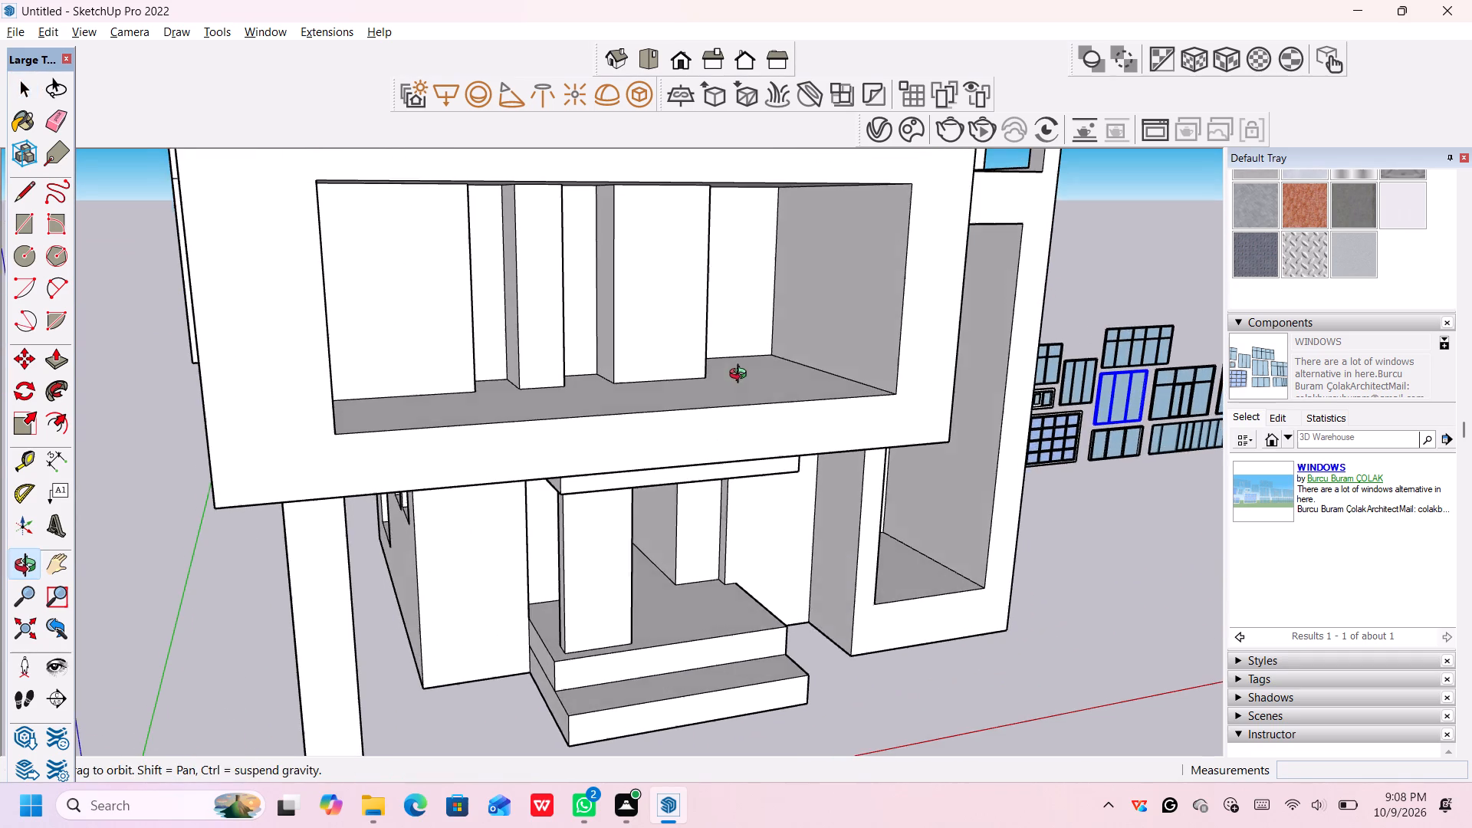
pyautogui.moveTo(741, 376); pyautogui.dragTo(720, 388, button='middle')
pyautogui.hotkey('ctrl', 'v')
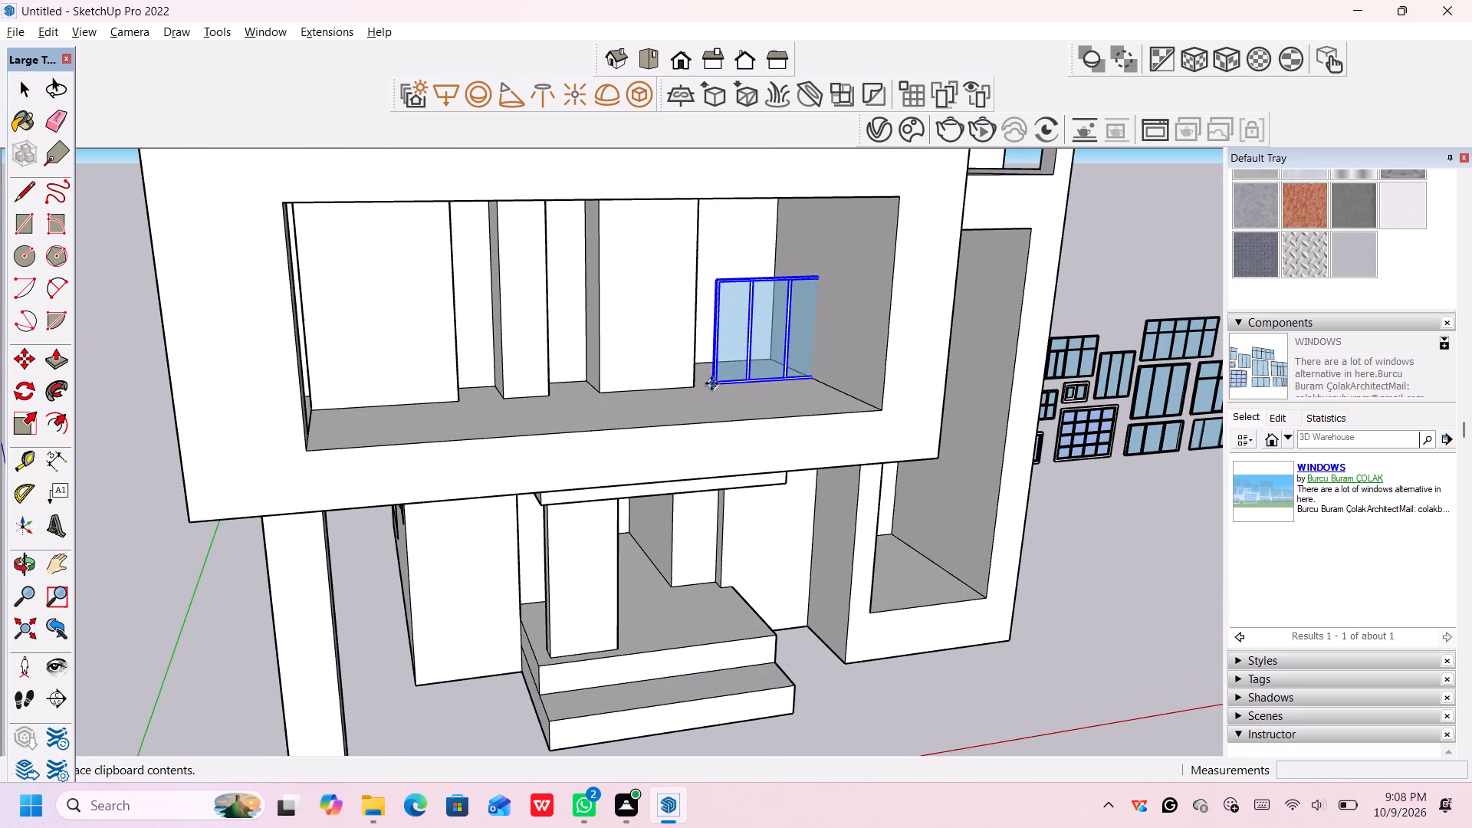
pyautogui.scroll(4, 709, 383)
pyautogui.scroll(-1, 694, 389)
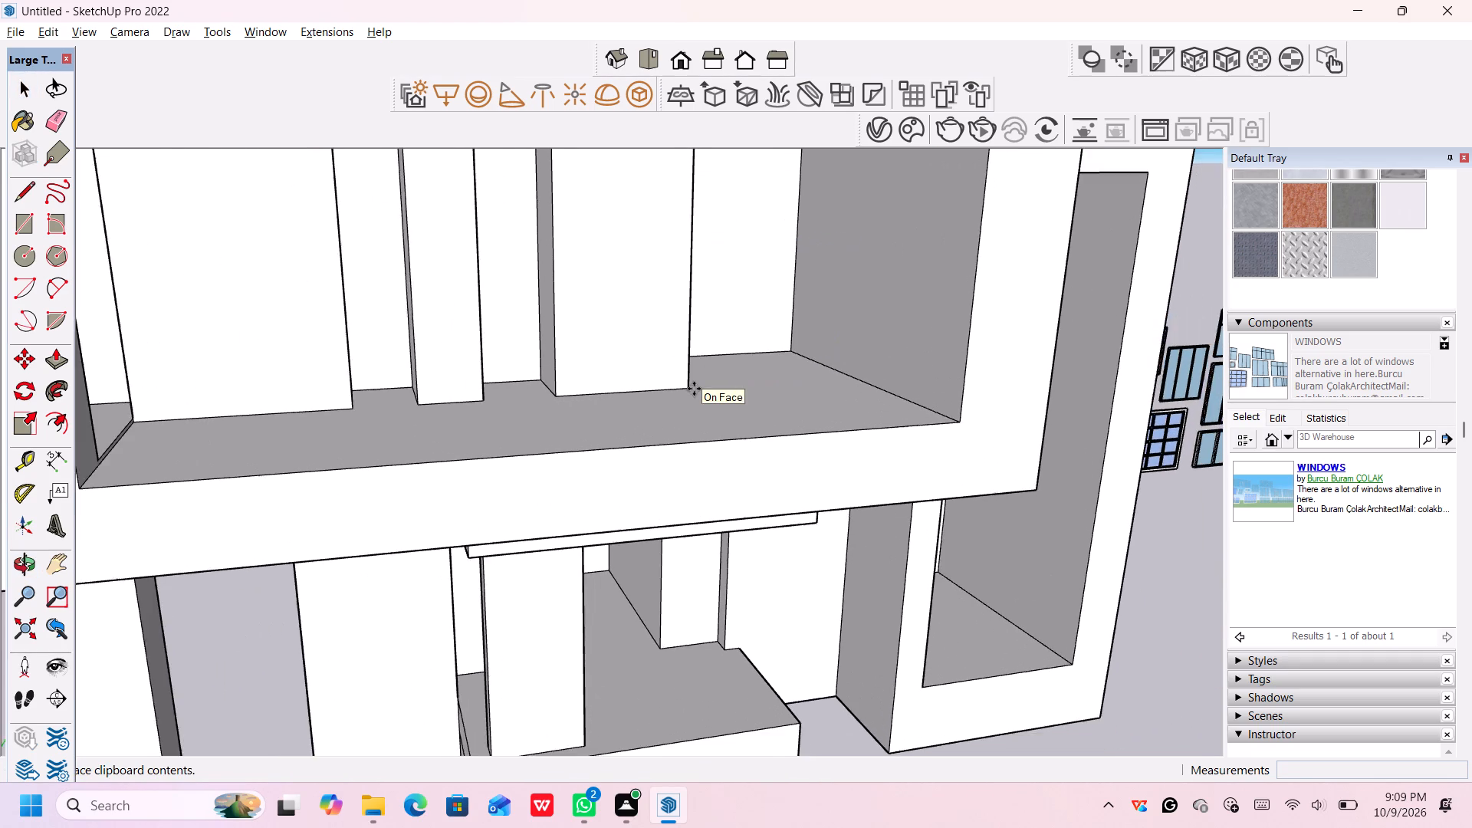
pyautogui.scroll(-3, 694, 389)
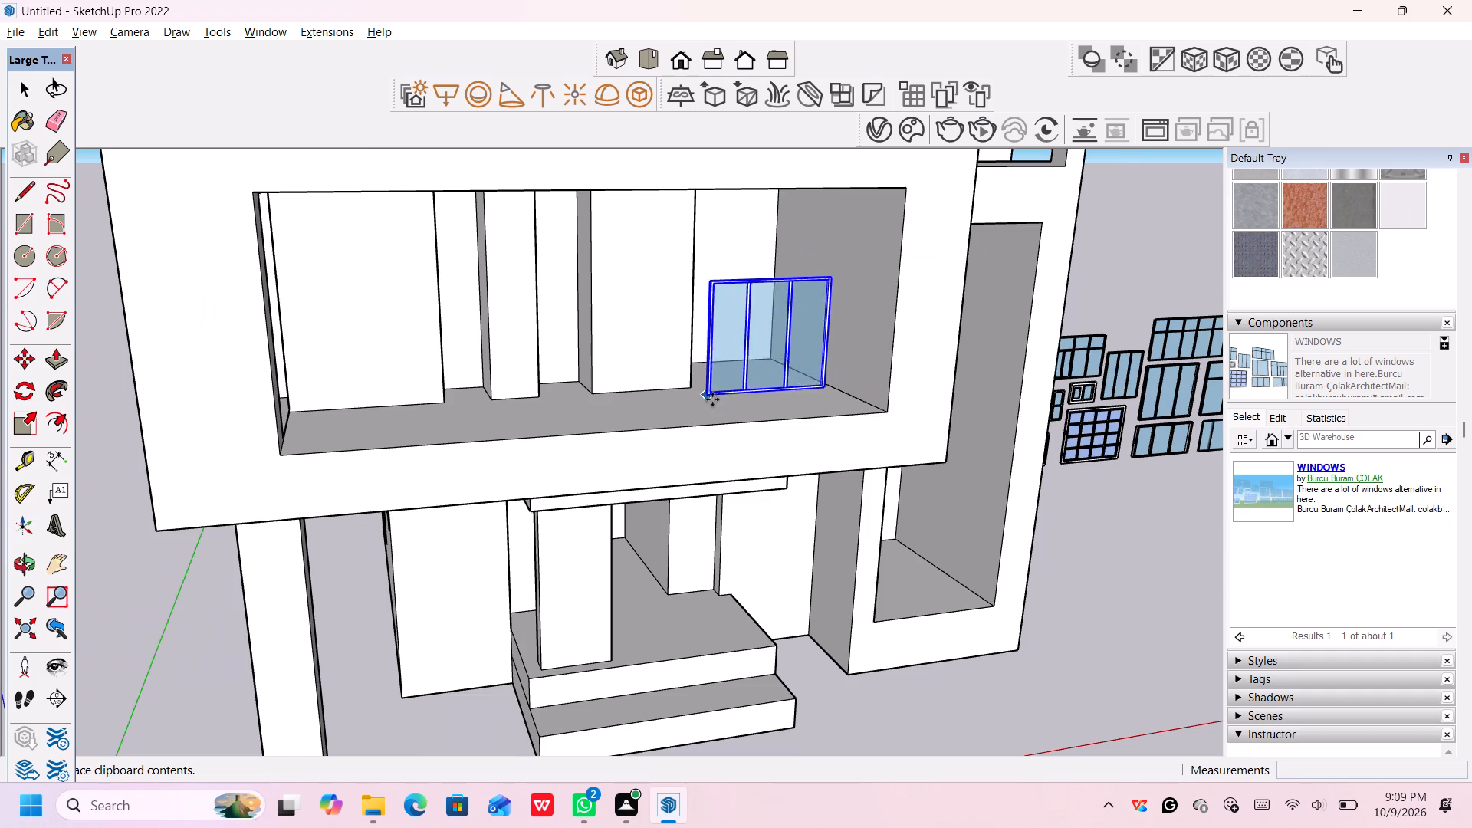
pyautogui.scroll(-1, 1094, 626)
pyautogui.scroll(1, 1096, 627)
pyautogui.scroll(-1, 1096, 627)
pyautogui.middleClick(1092, 629)
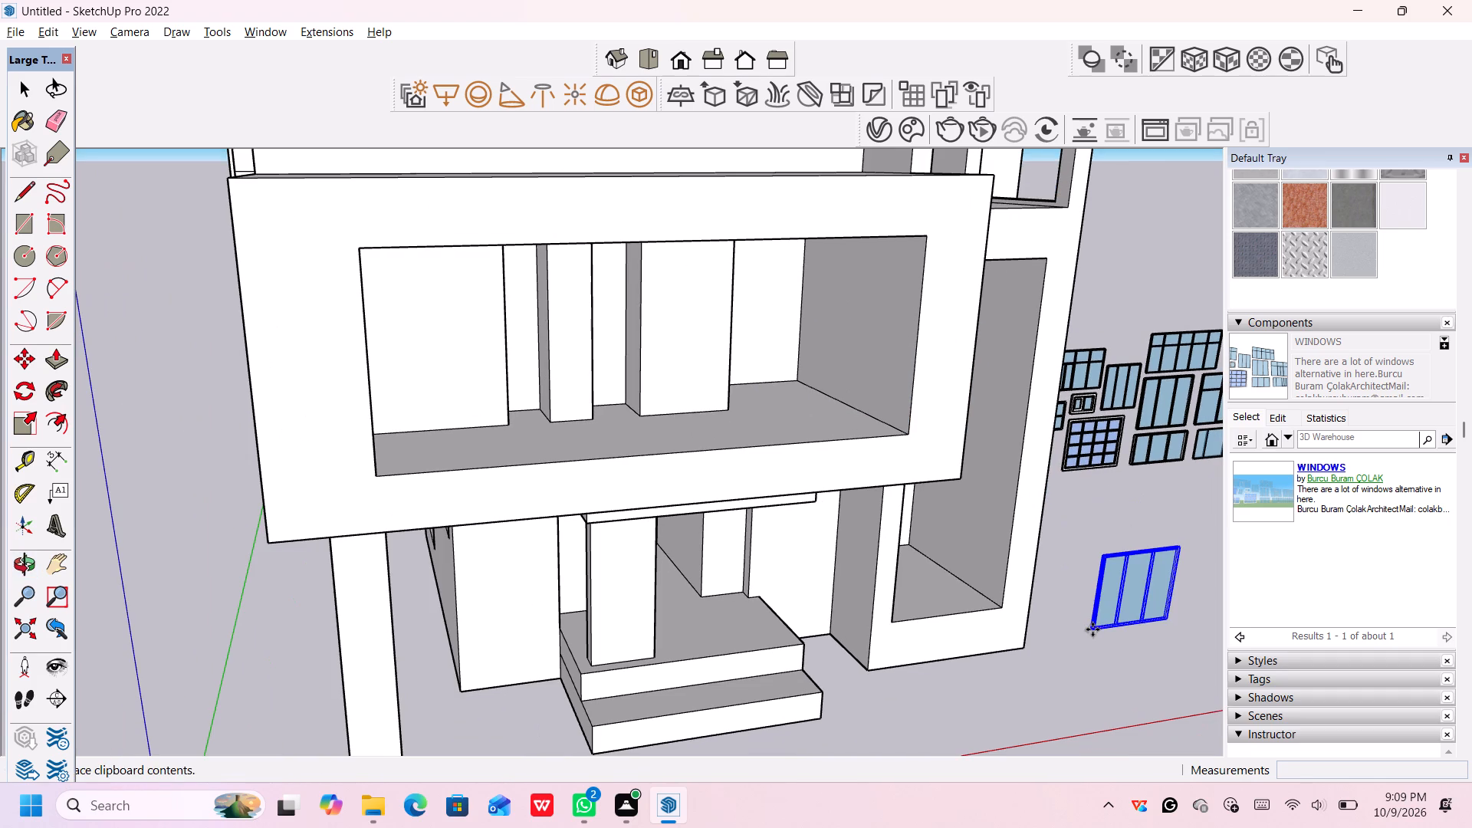
pyautogui.click(1092, 629)
# Explode the pasted three-pane window group into loose geometry.
pyautogui.moveTo(1142, 636); pyautogui.dragTo(1132, 625, button='middle')
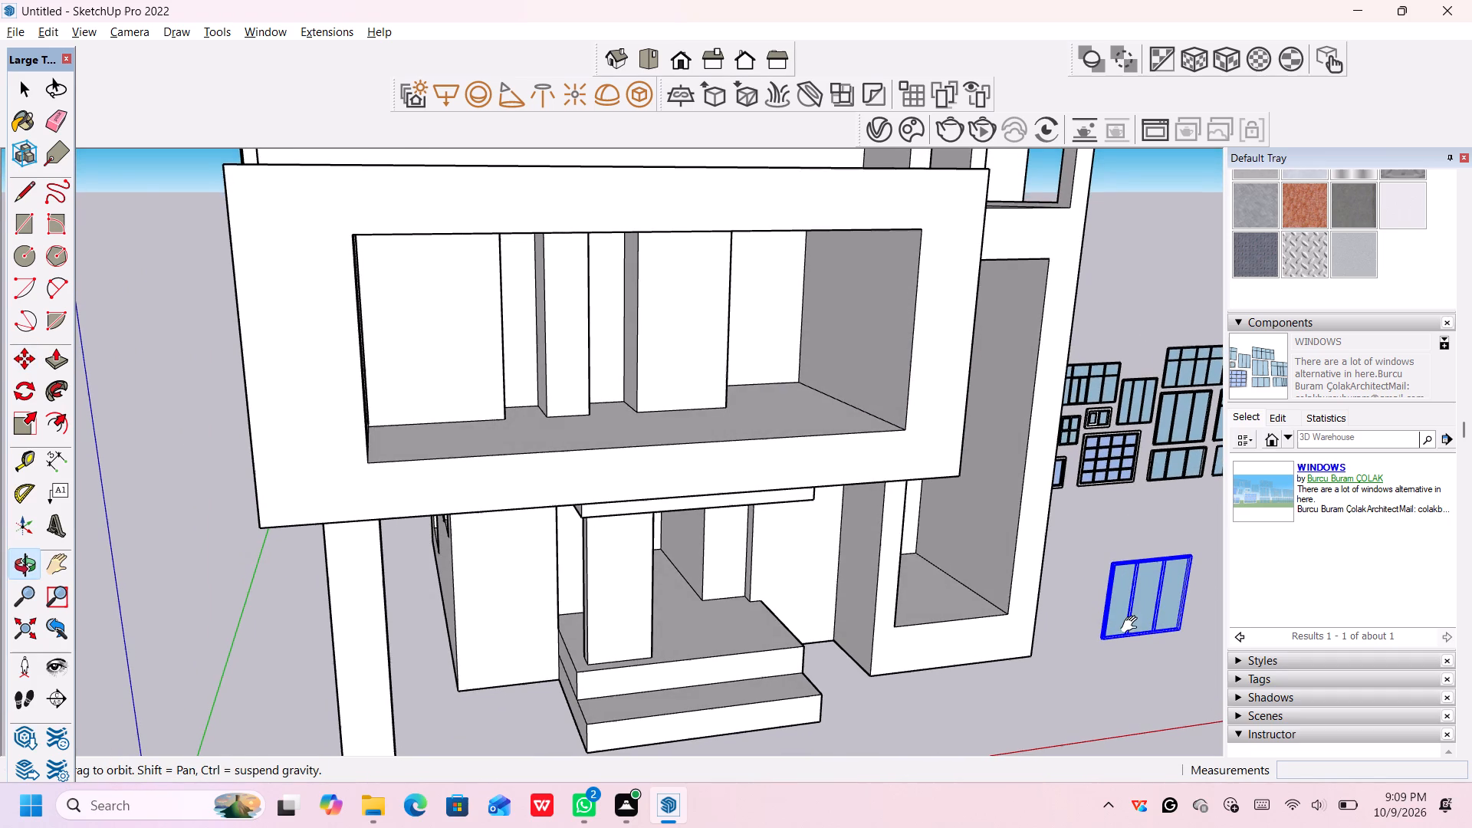
pyautogui.moveTo(1132, 625); pyautogui.dragTo(886, 466, button='middle')
pyautogui.scroll(5, 889, 455)
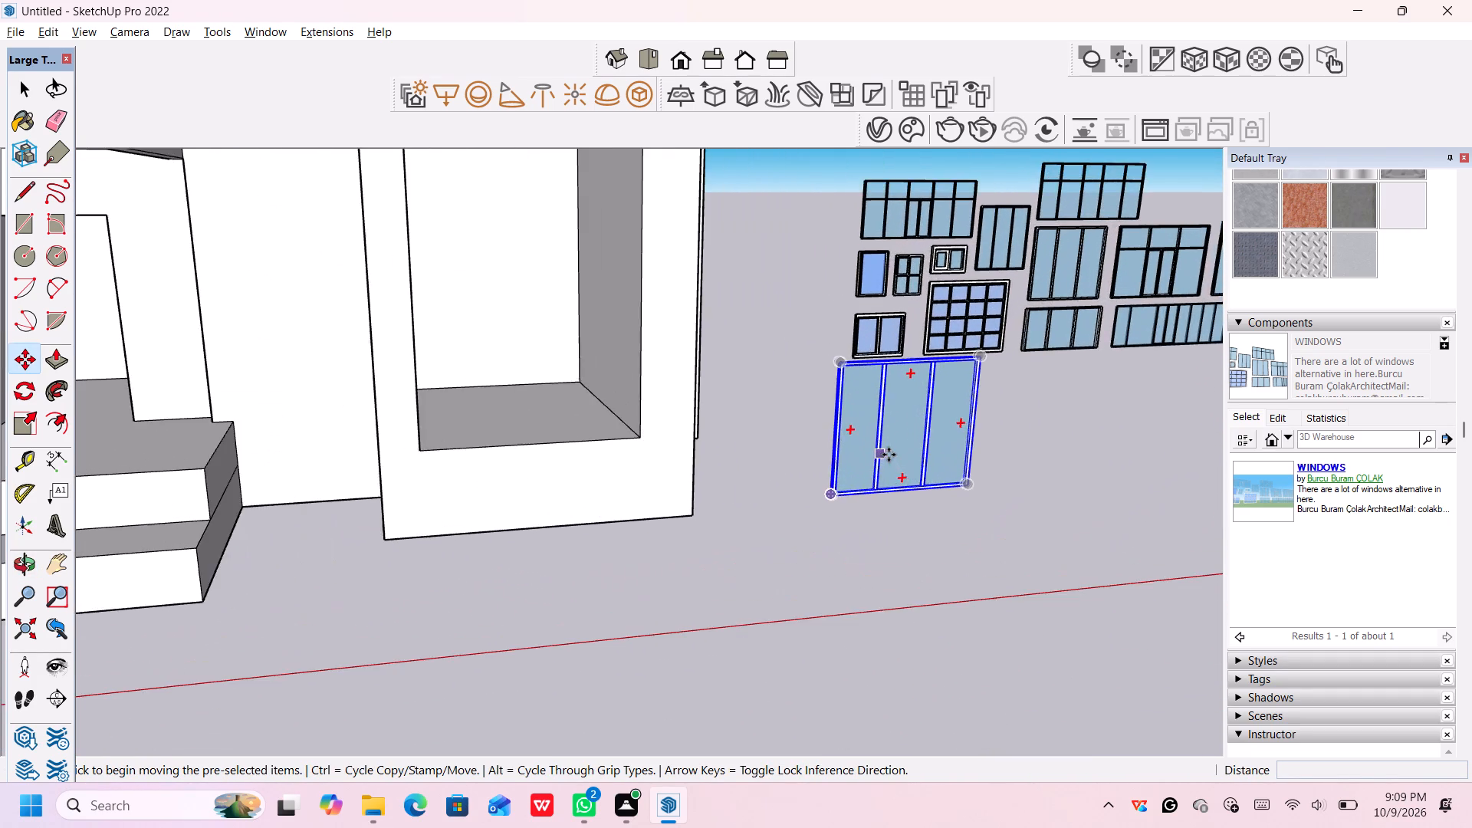
pyautogui.scroll(4, 997, 469)
pyautogui.moveTo(978, 442); pyautogui.dragTo(955, 445, button='middle')
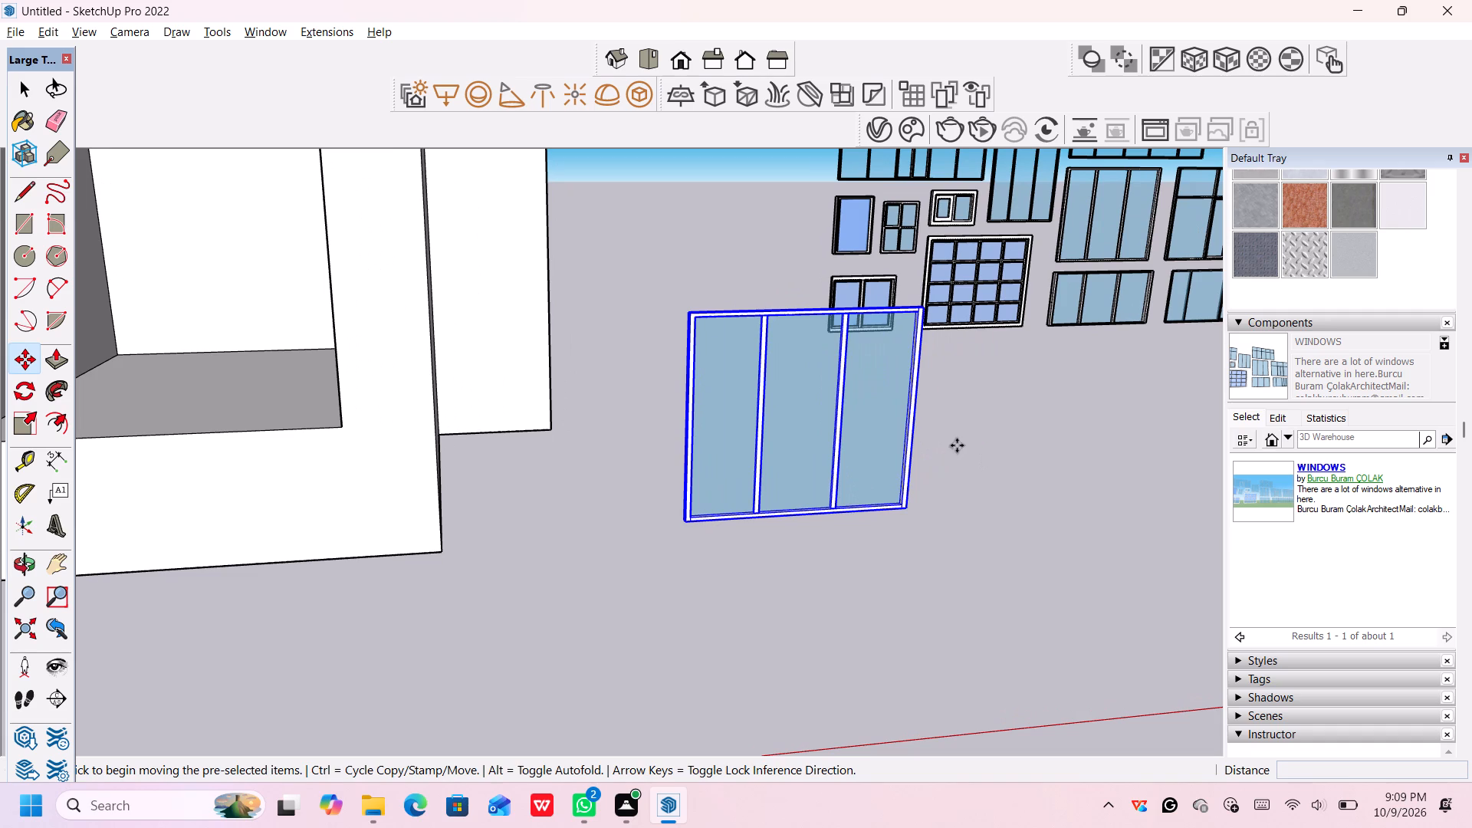
pyautogui.press('space')
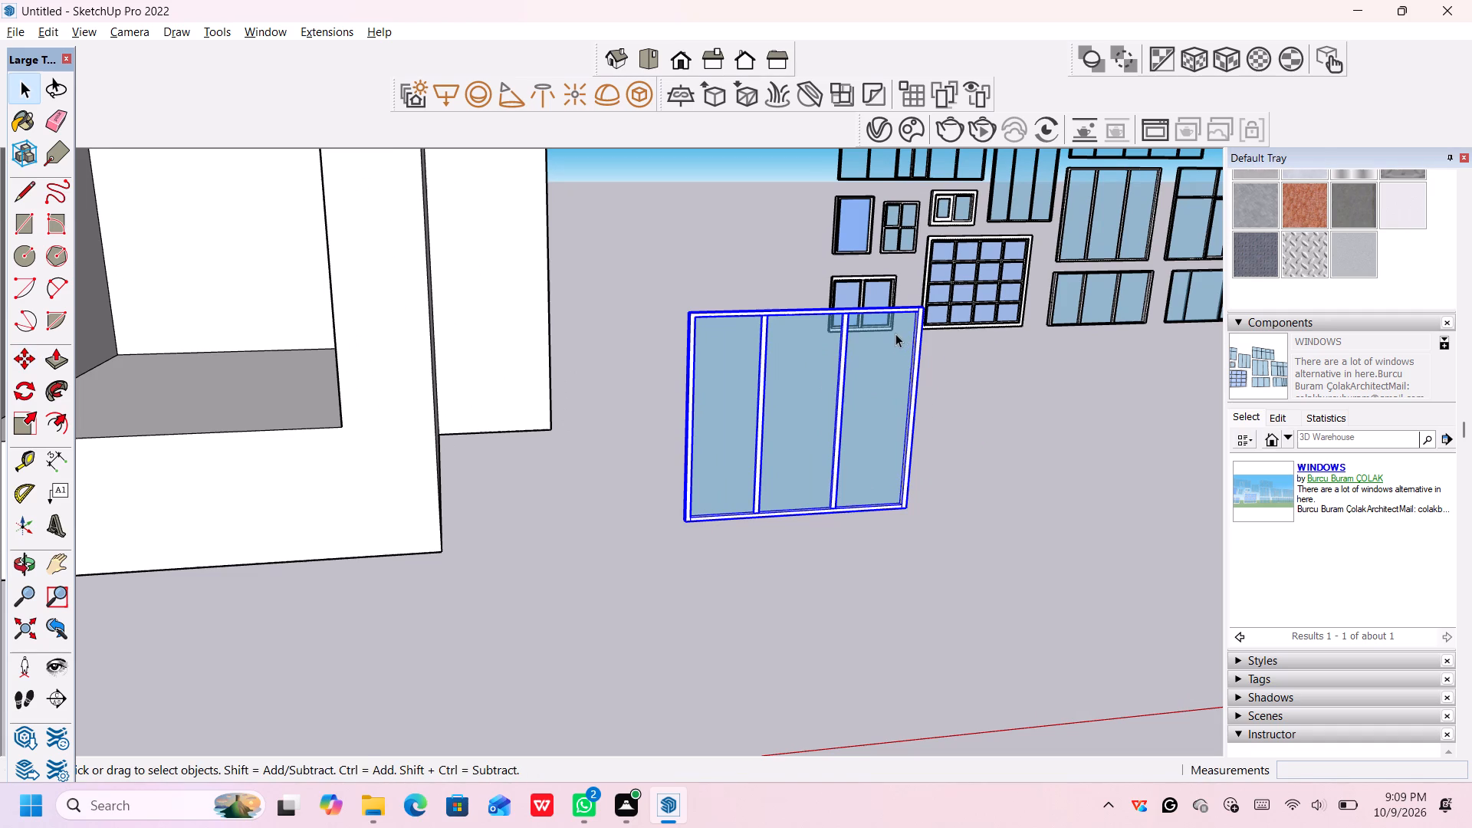
pyautogui.rightClick(895, 333)
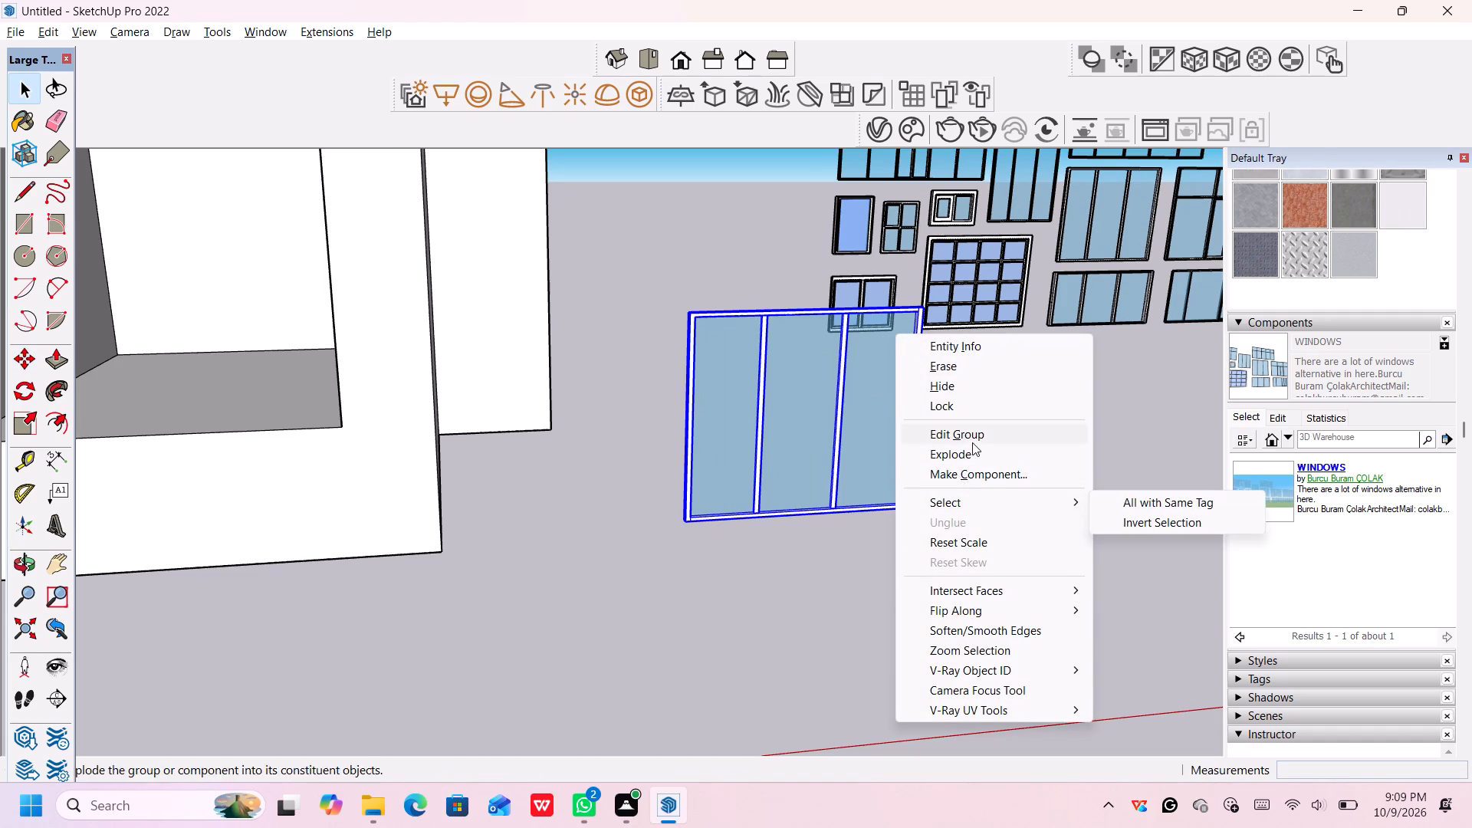
pyautogui.click(858, 498)
pyautogui.rightClick(858, 495)
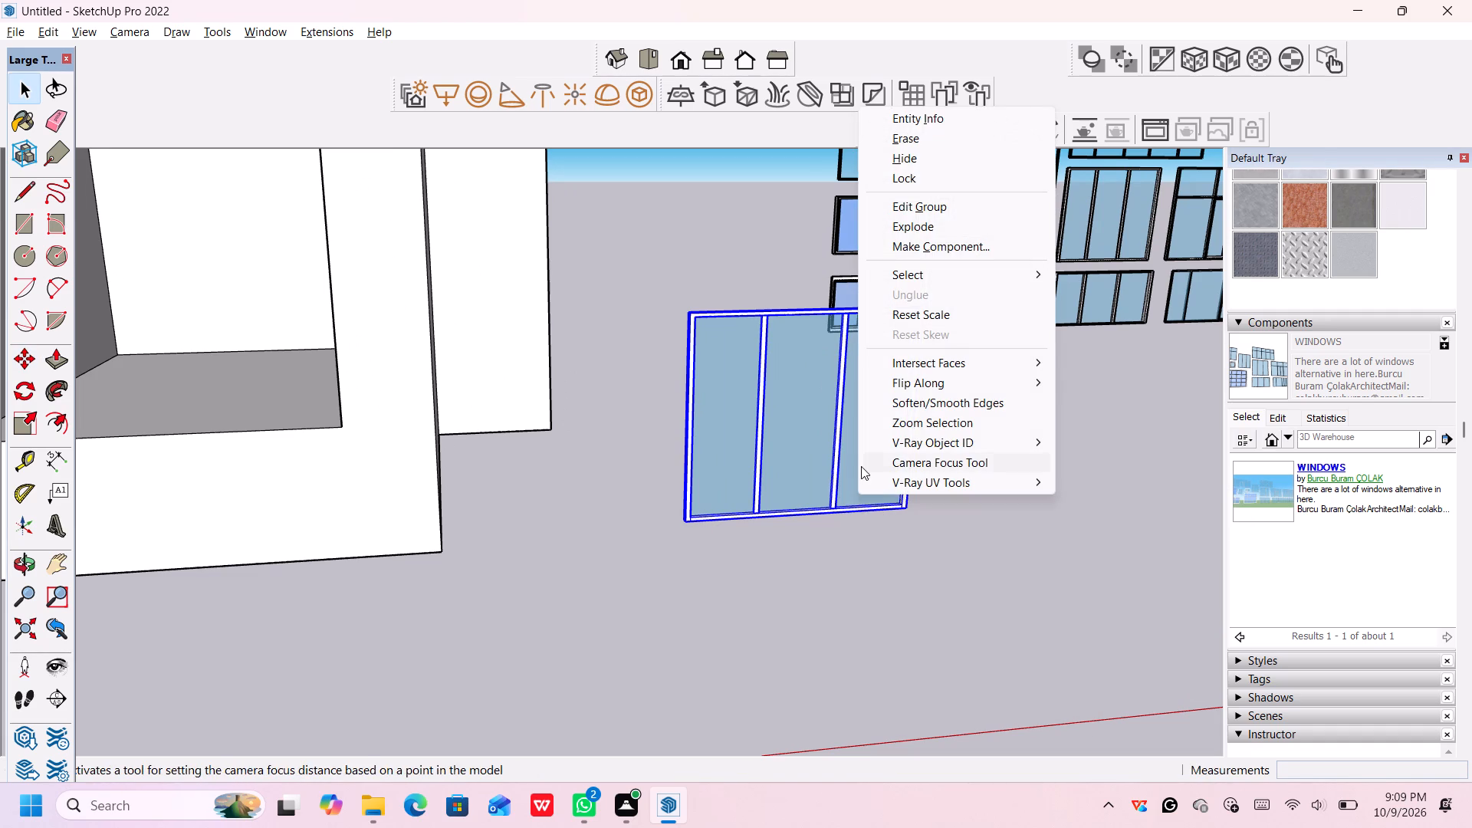
pyautogui.click(907, 230)
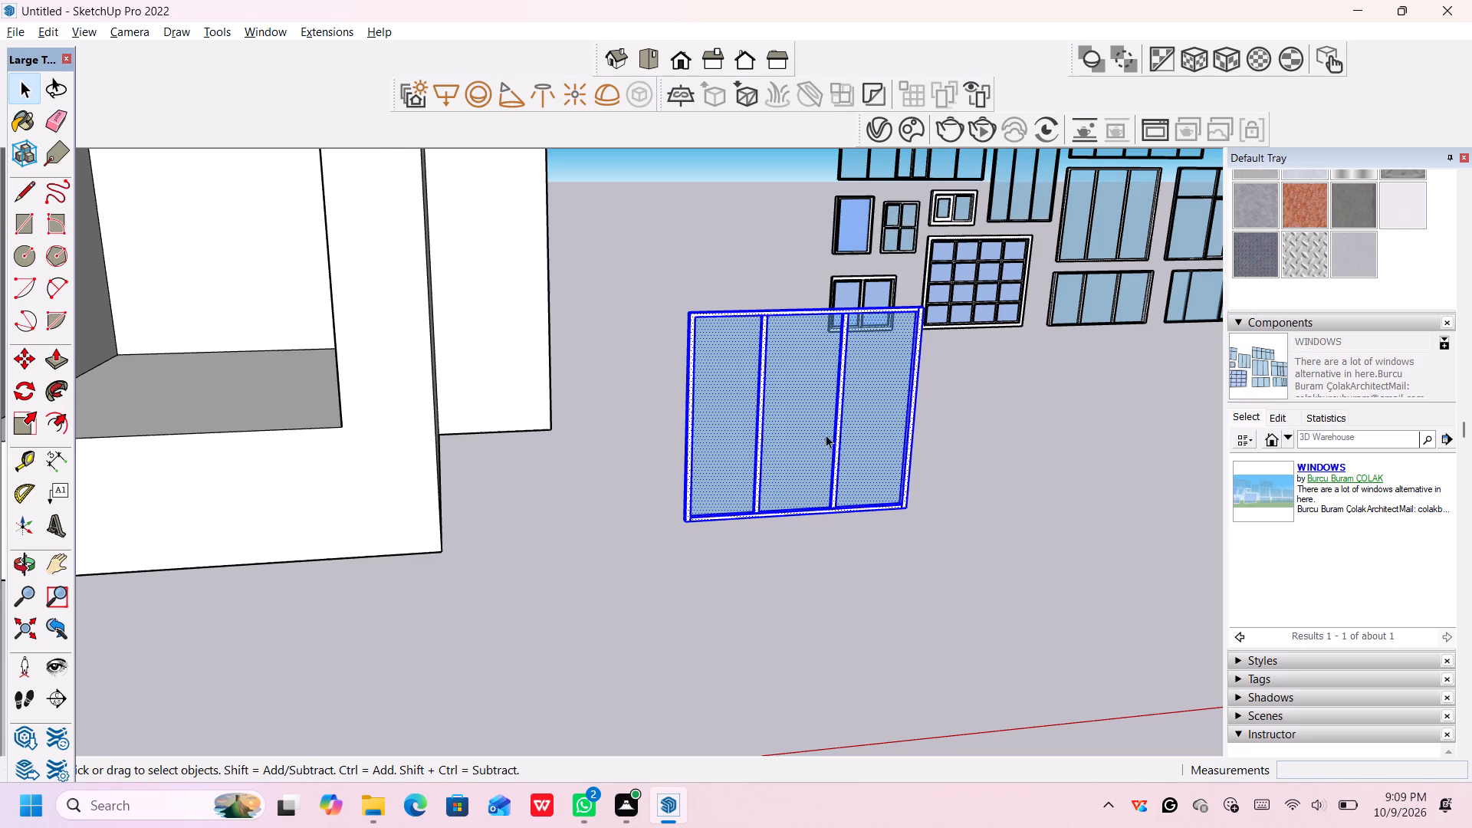
# Delete the glass of the window copy's end pane farthest from the house and most of its outer vertical frame.
pyautogui.scroll(1, 839, 412)
pyautogui.scroll(2, 849, 337)
pyautogui.click(845, 294)
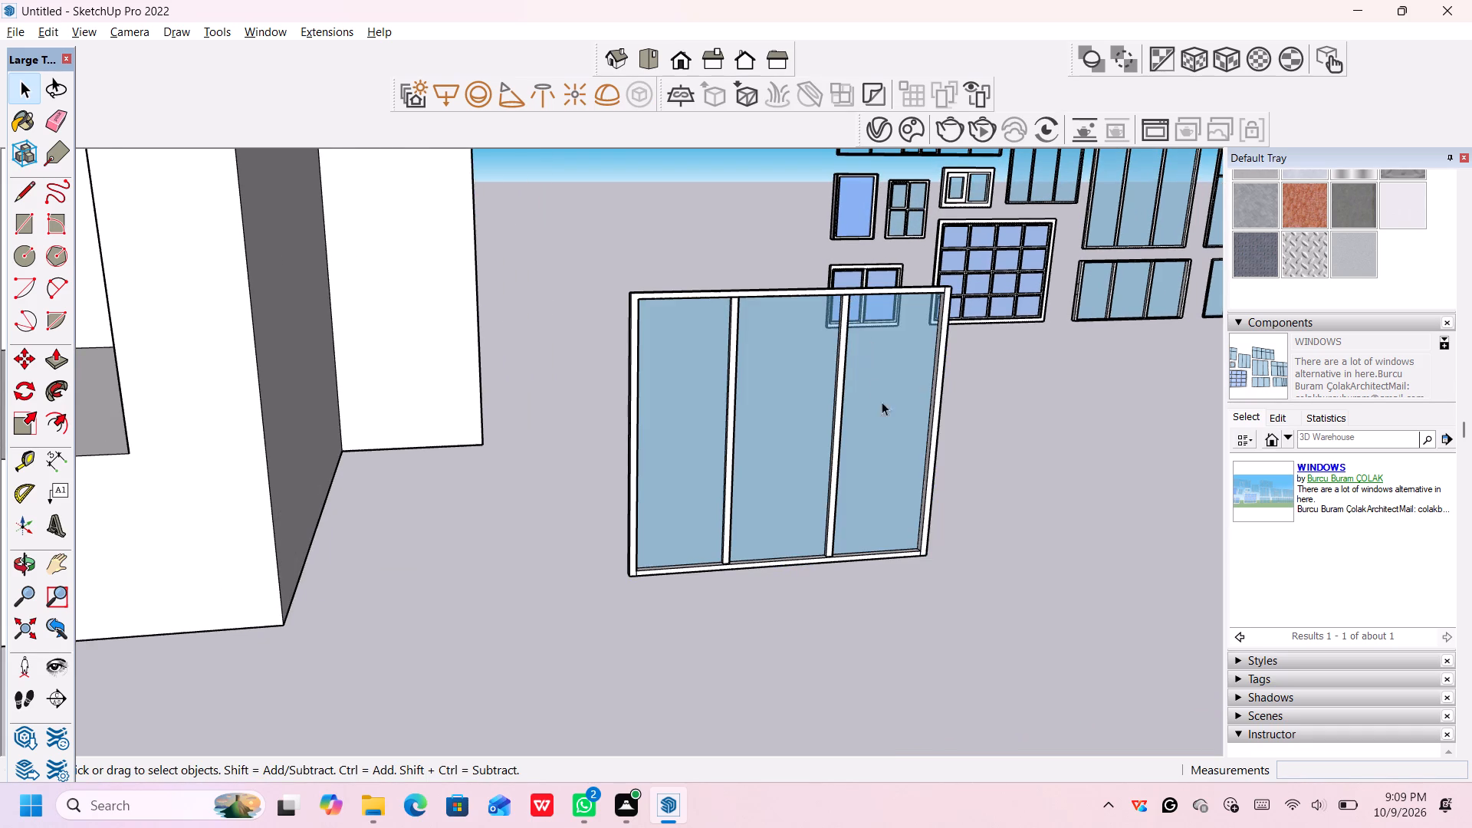
pyautogui.click(944, 306)
pyautogui.press('Delete')
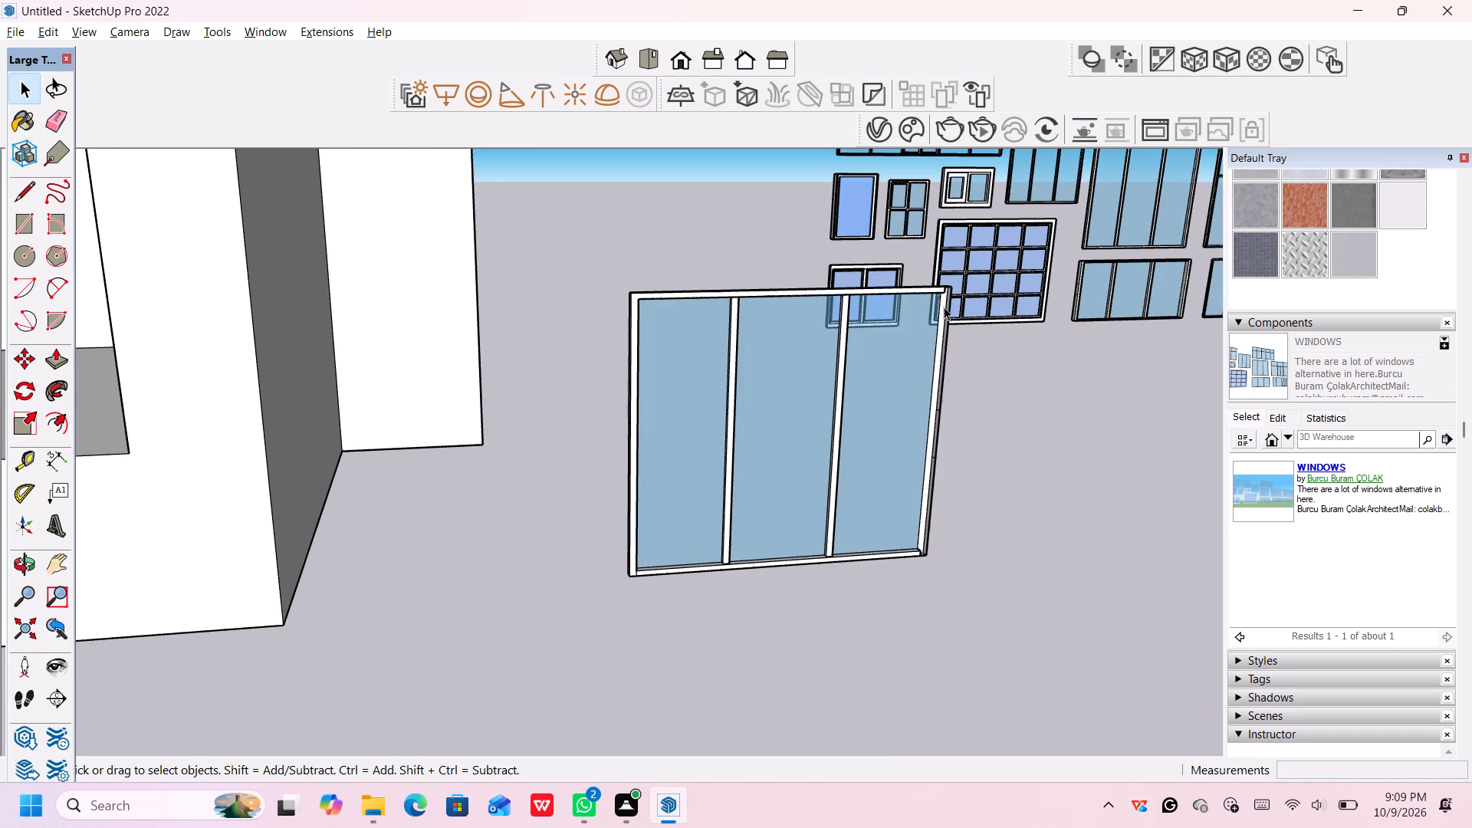
pyautogui.scroll(3, 945, 307)
pyautogui.scroll(-2, 945, 307)
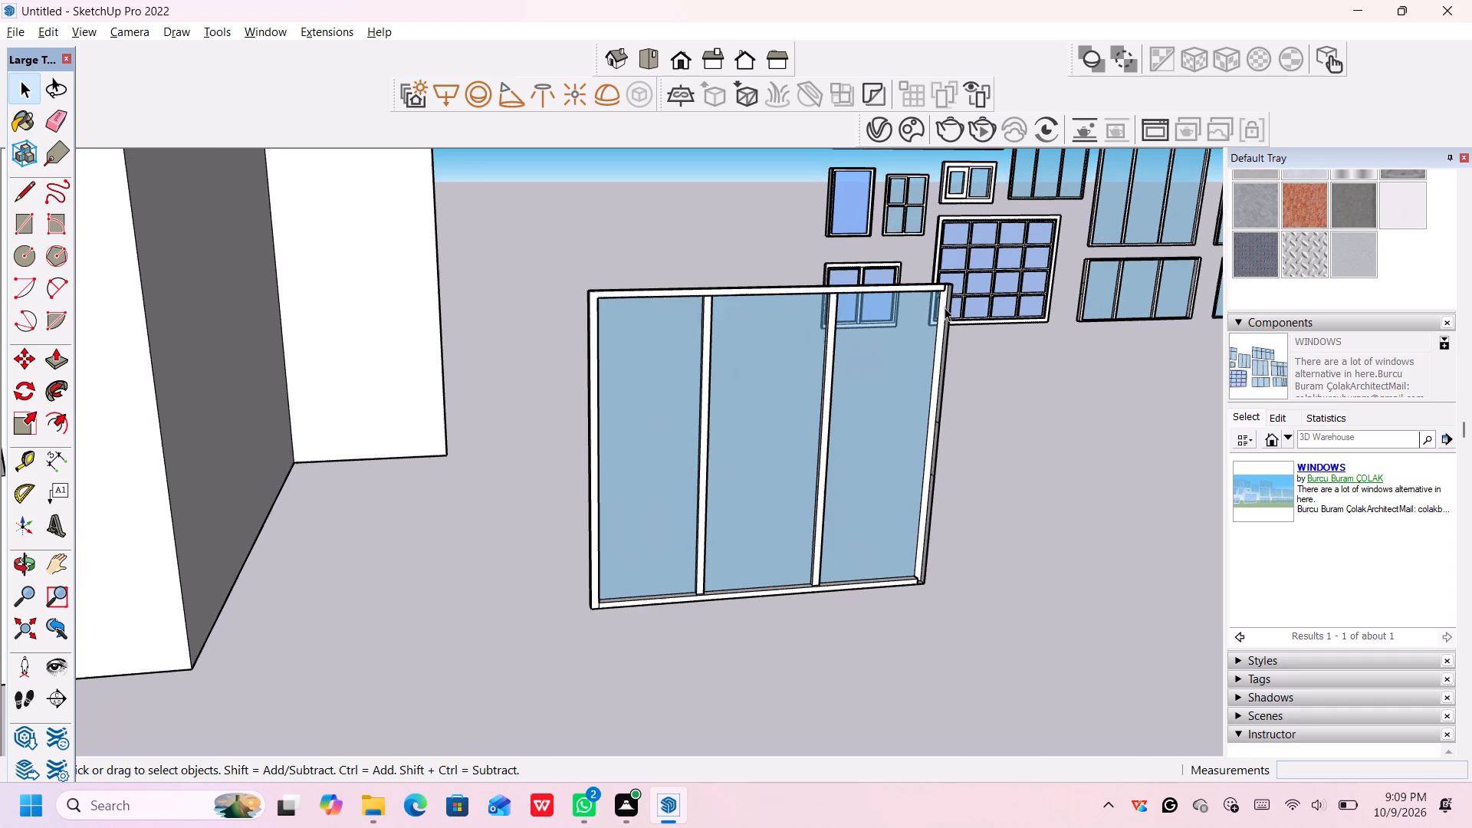
pyautogui.click(945, 307)
pyautogui.press('Delete')
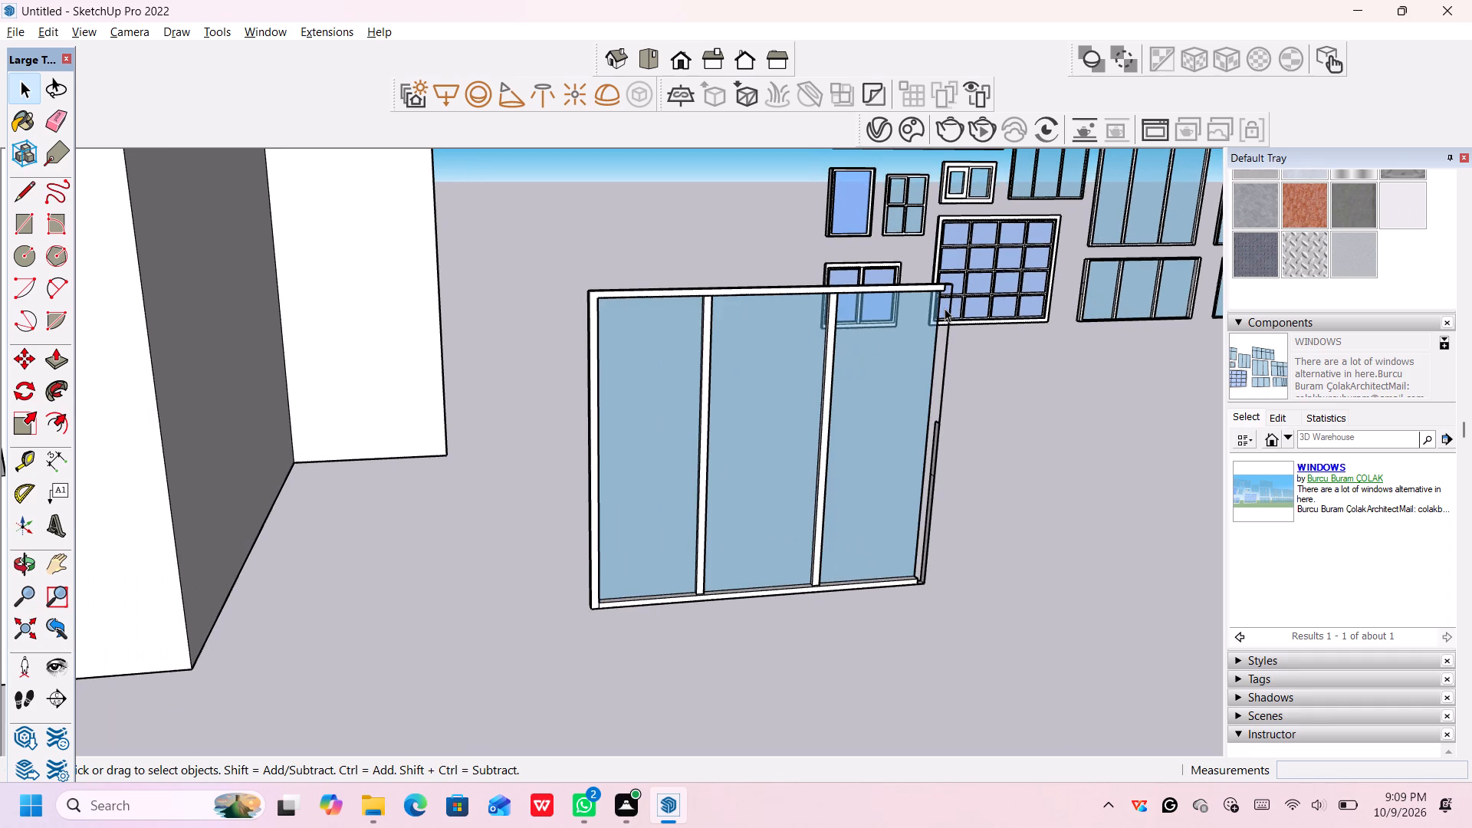
pyautogui.click(936, 437)
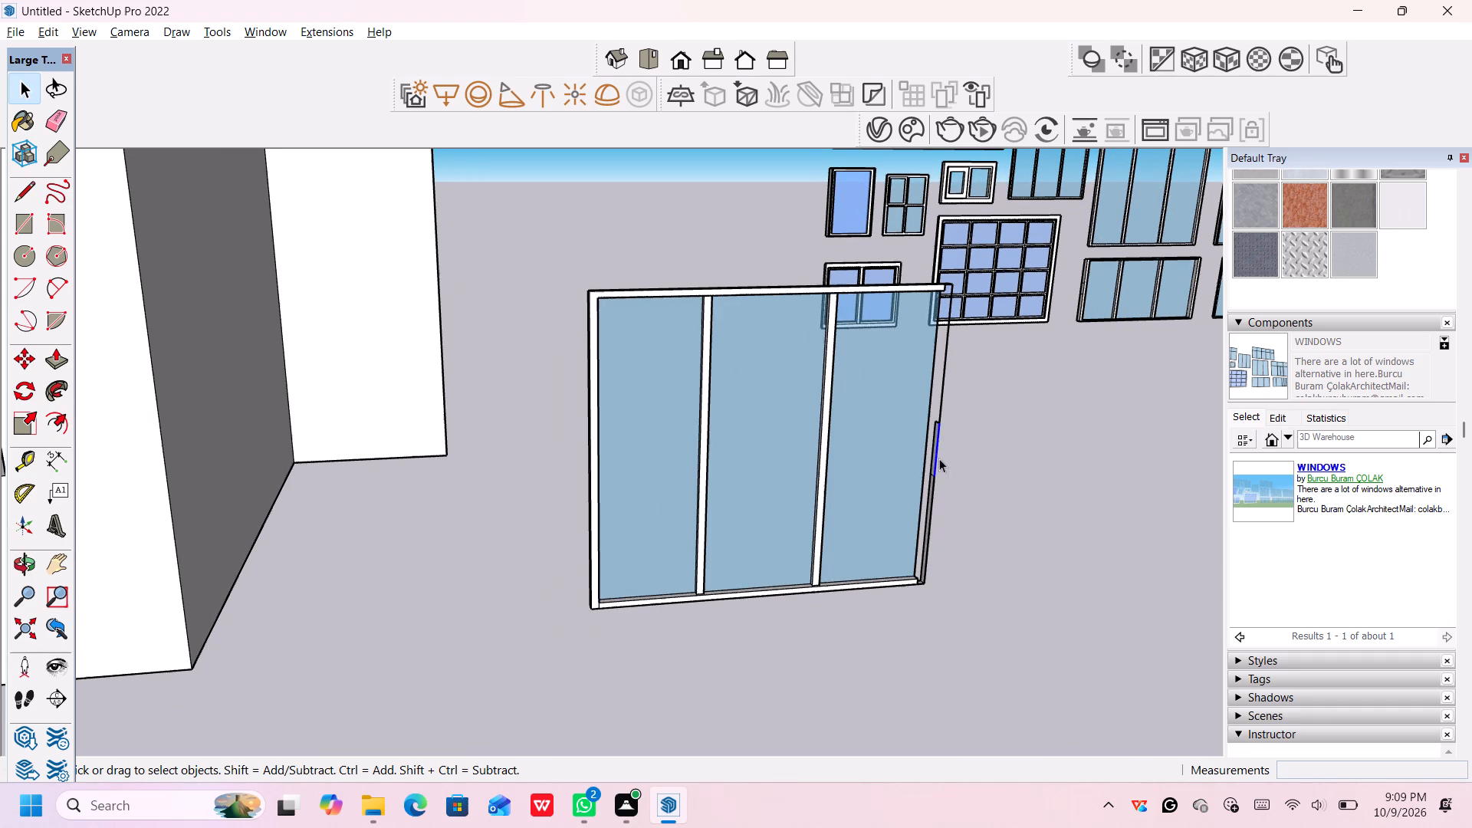
pyautogui.moveTo(958, 422); pyautogui.dragTo(895, 472)
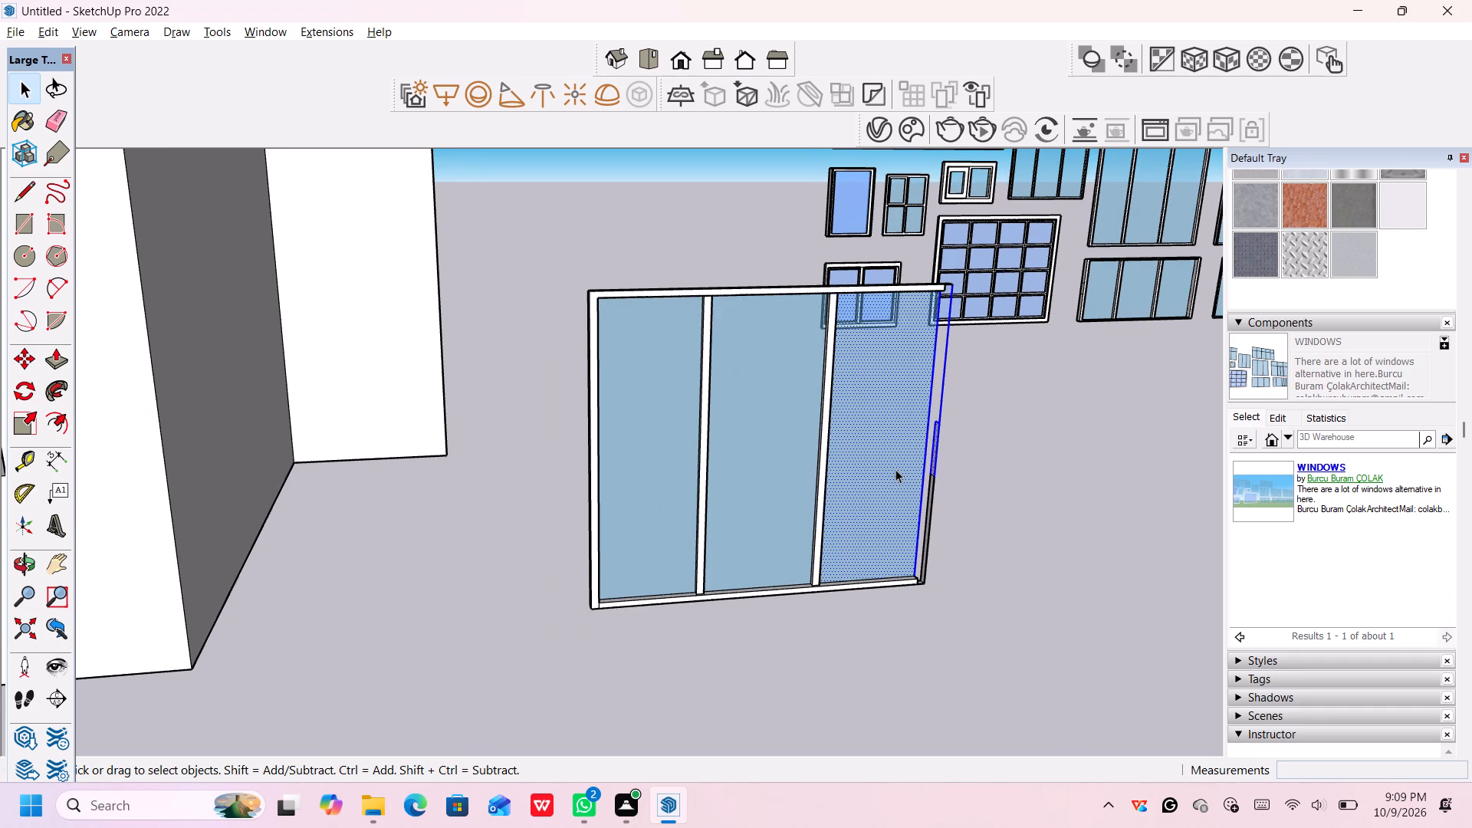
pyautogui.press('Delete')
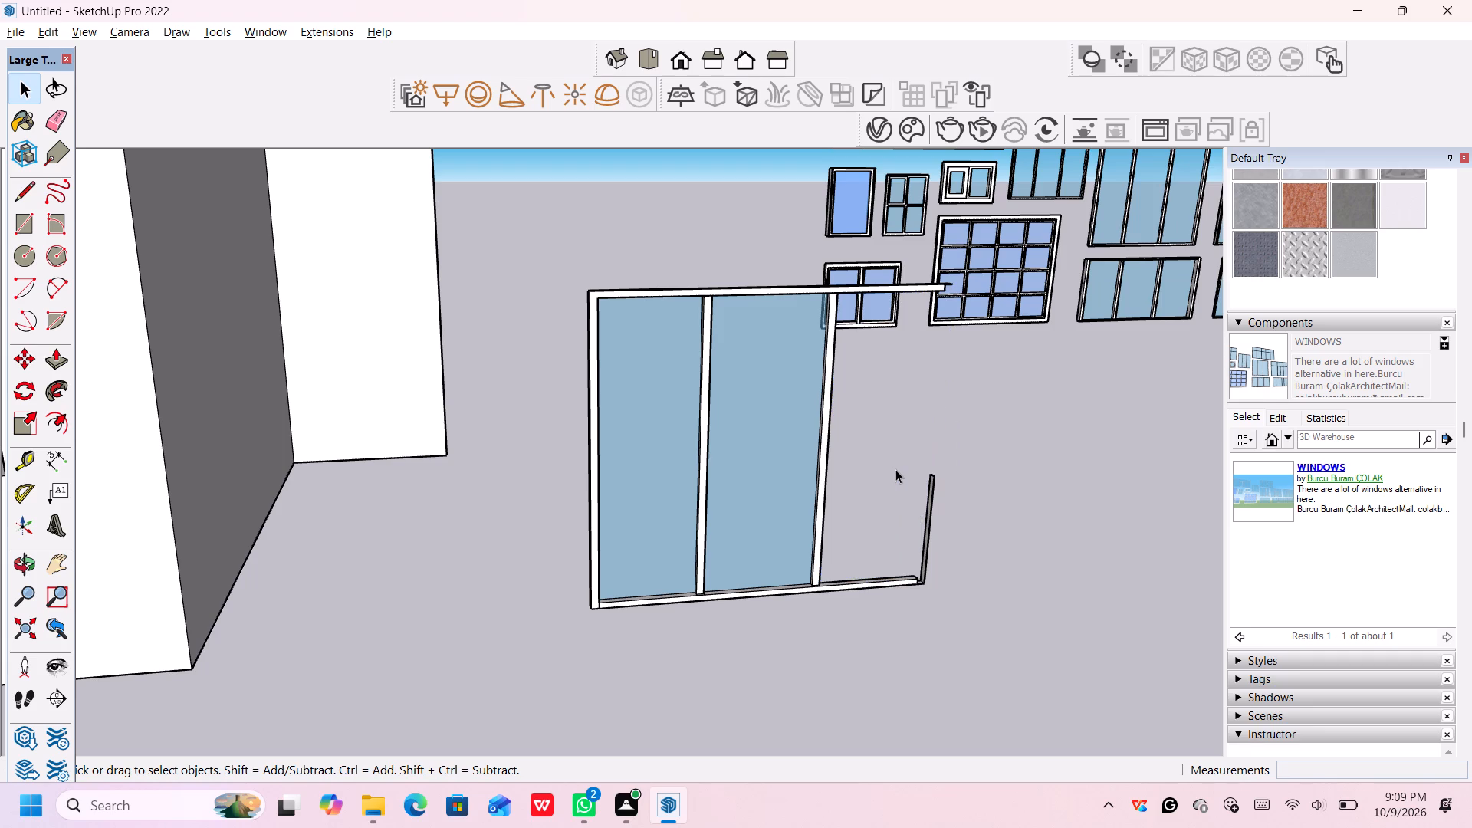
# Delete the leftover lower piece of the outer vertical frame, keeping the top and bottom rails.
pyautogui.moveTo(895, 466); pyautogui.dragTo(917, 727, button='middle')
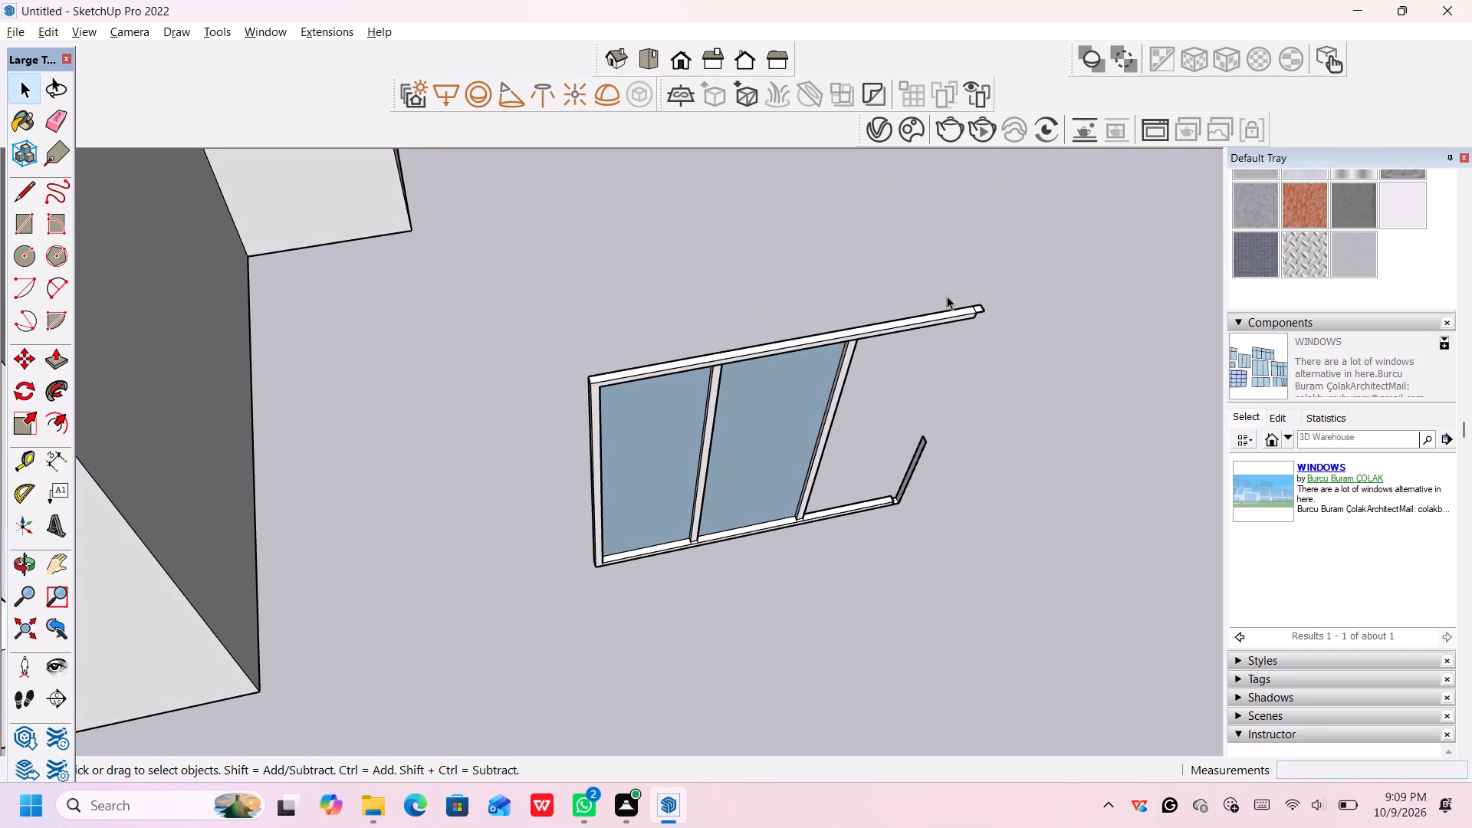
pyautogui.moveTo(955, 284); pyautogui.dragTo(921, 397)
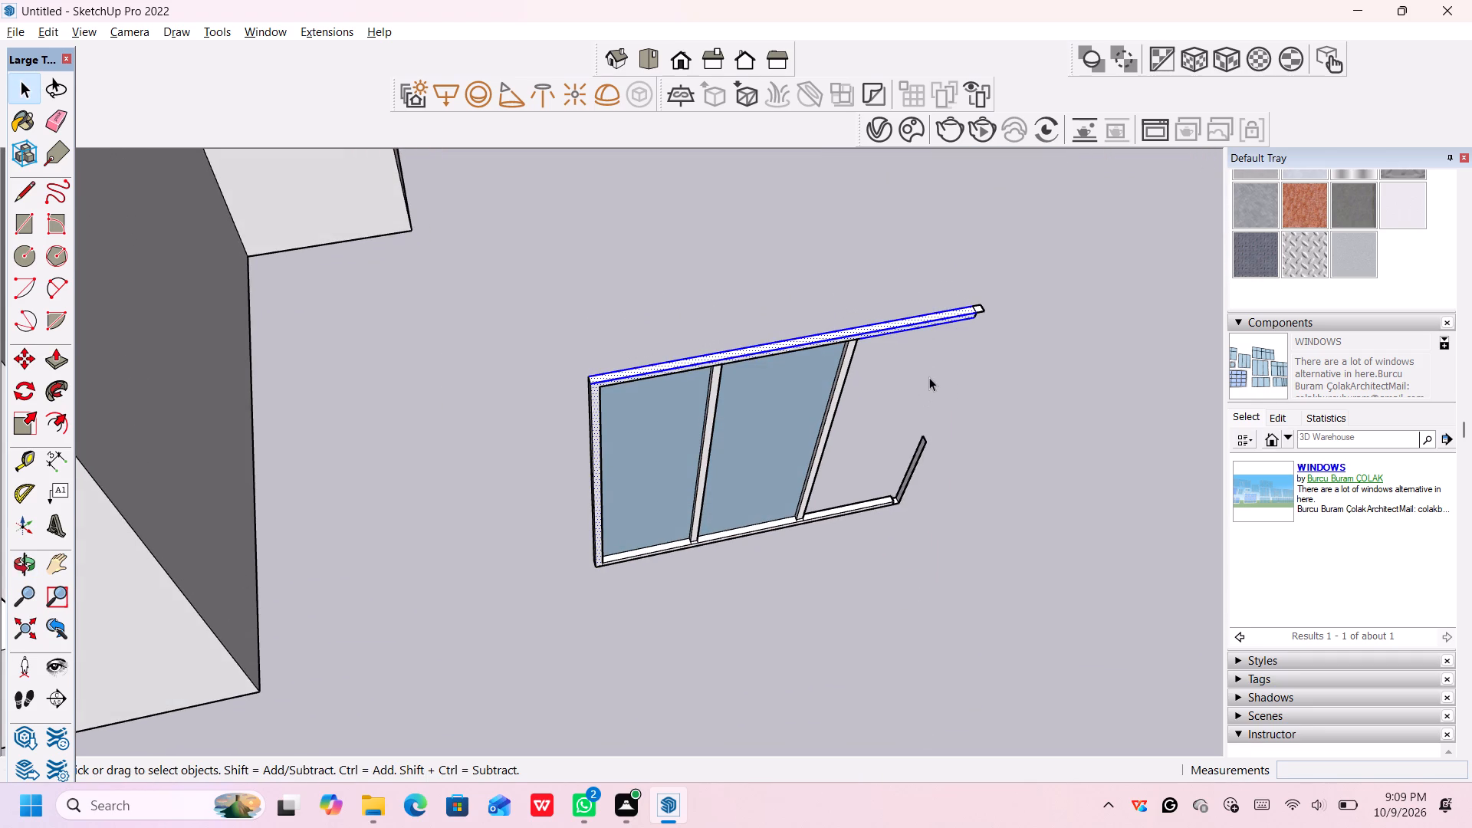
pyautogui.moveTo(928, 377); pyautogui.dragTo(903, 325, button='middle')
pyautogui.moveTo(996, 386); pyautogui.dragTo(911, 462)
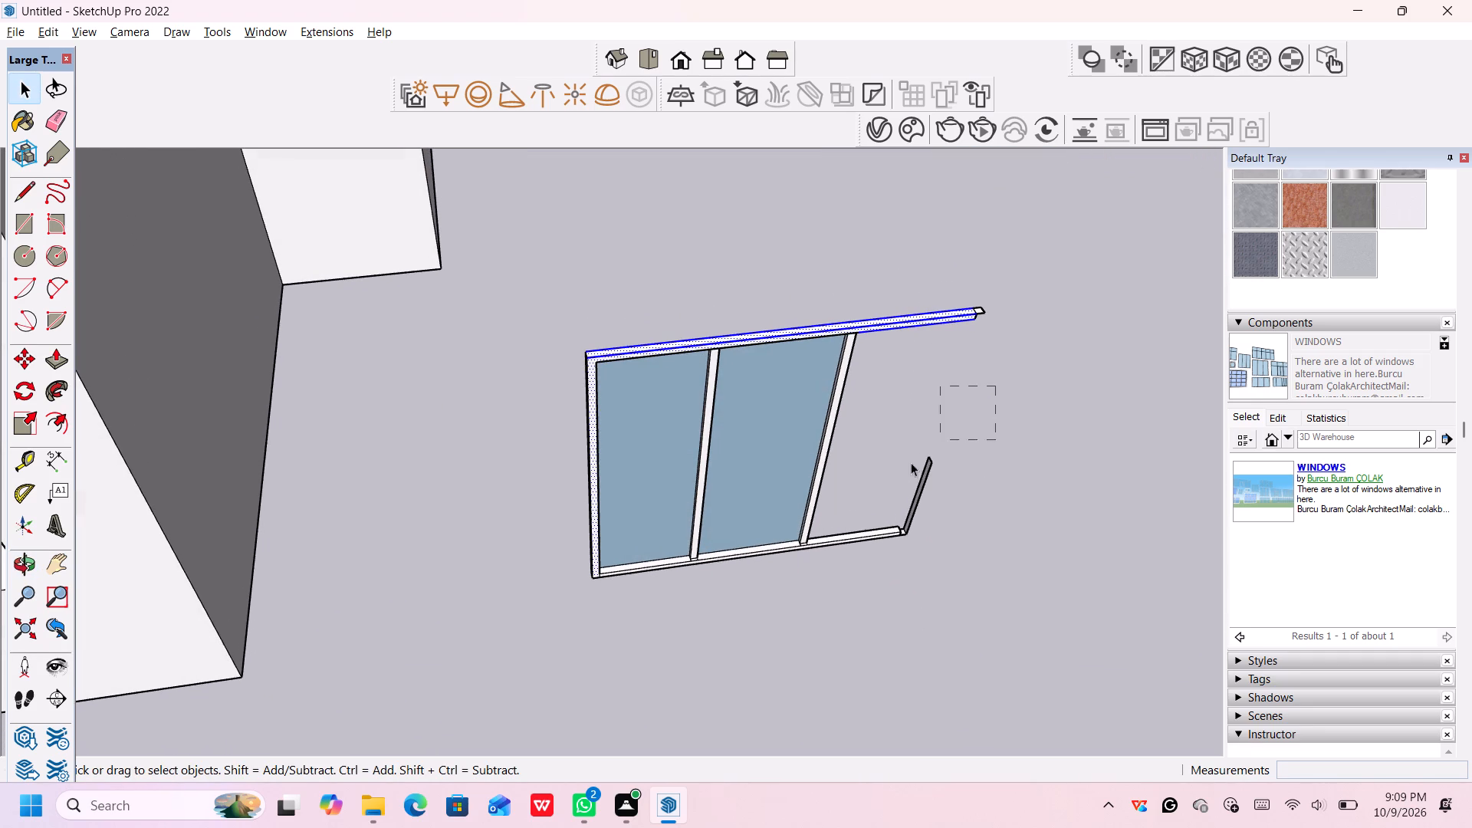
pyautogui.moveTo(911, 462); pyautogui.dragTo(847, 593)
pyautogui.scroll(3, 848, 577)
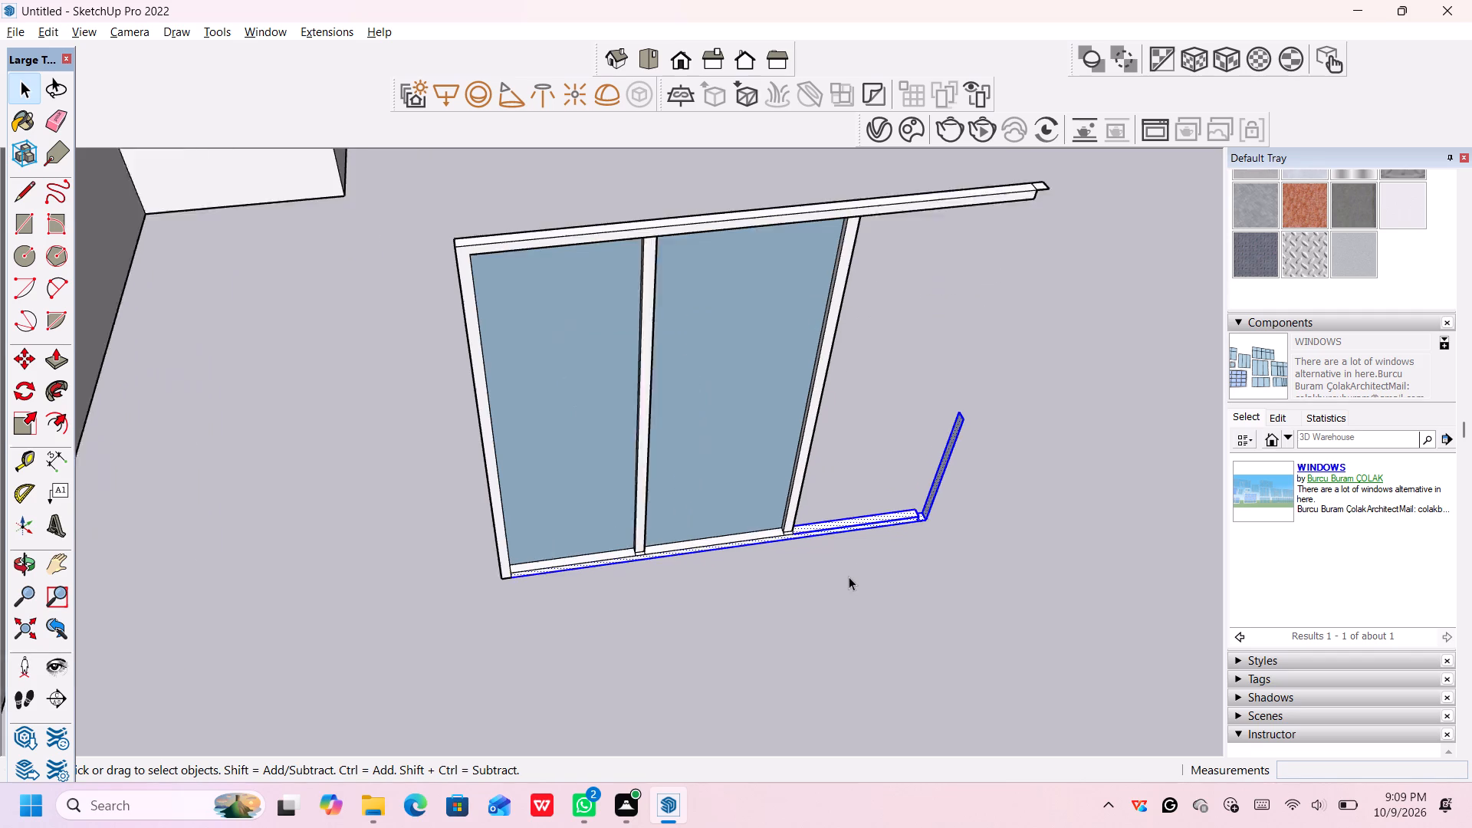
pyautogui.scroll(1, 849, 577)
pyautogui.moveTo(849, 575); pyautogui.dragTo(830, 540, button='middle')
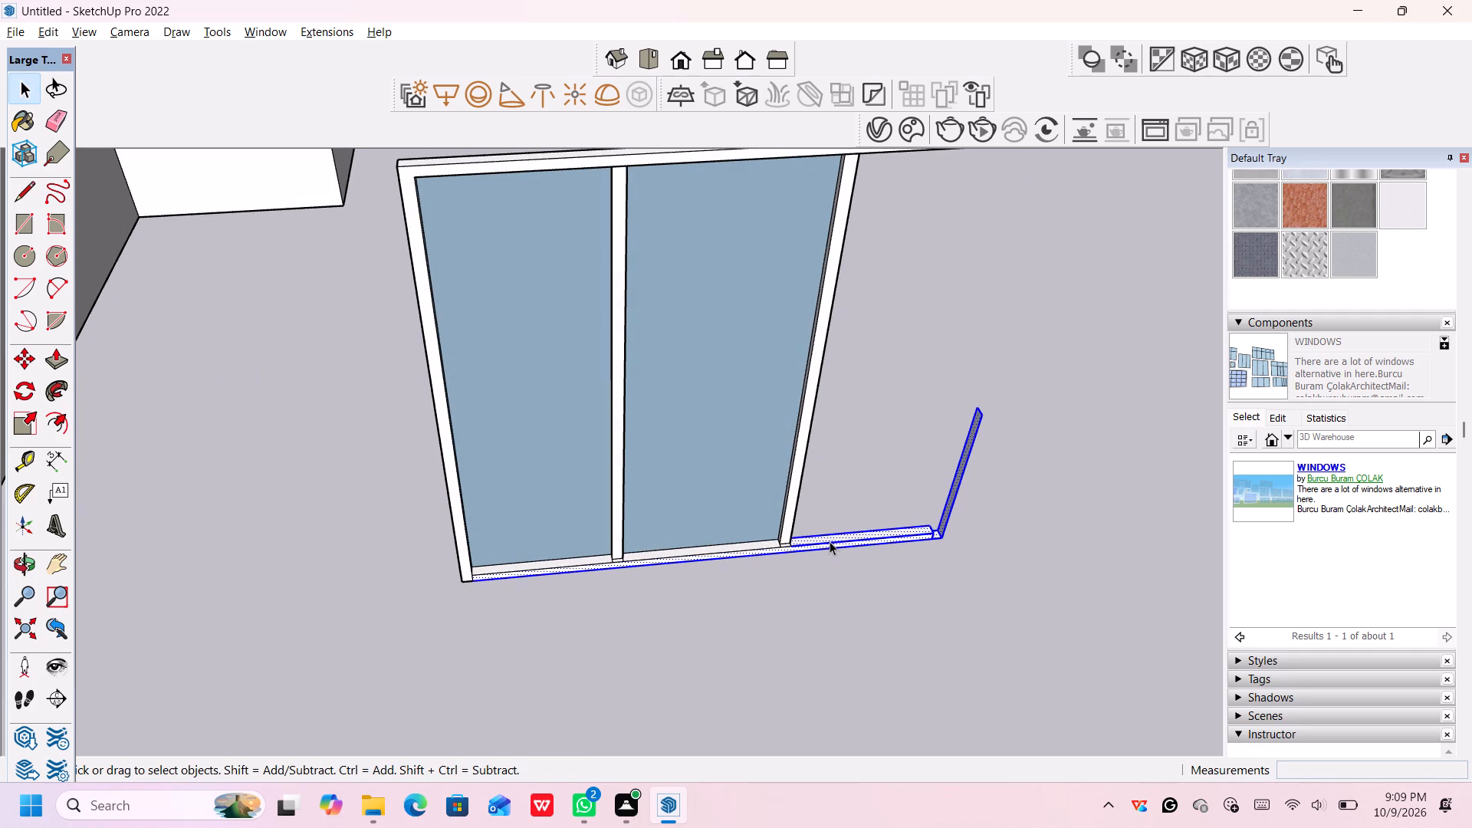
pyautogui.press('Escape')
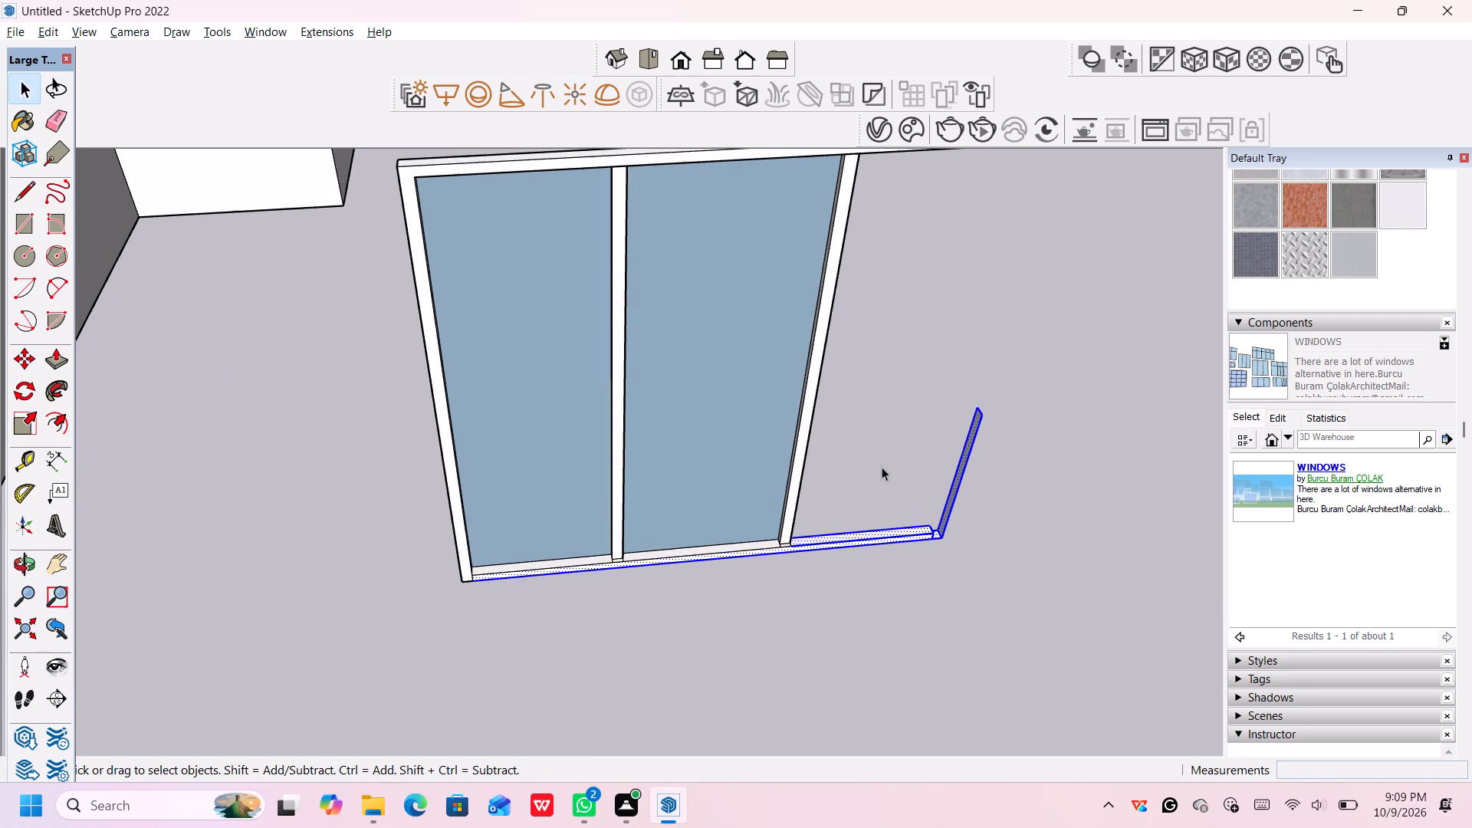
pyautogui.click(882, 467)
pyautogui.moveTo(1004, 417); pyautogui.dragTo(993, 421)
pyautogui.click(943, 457)
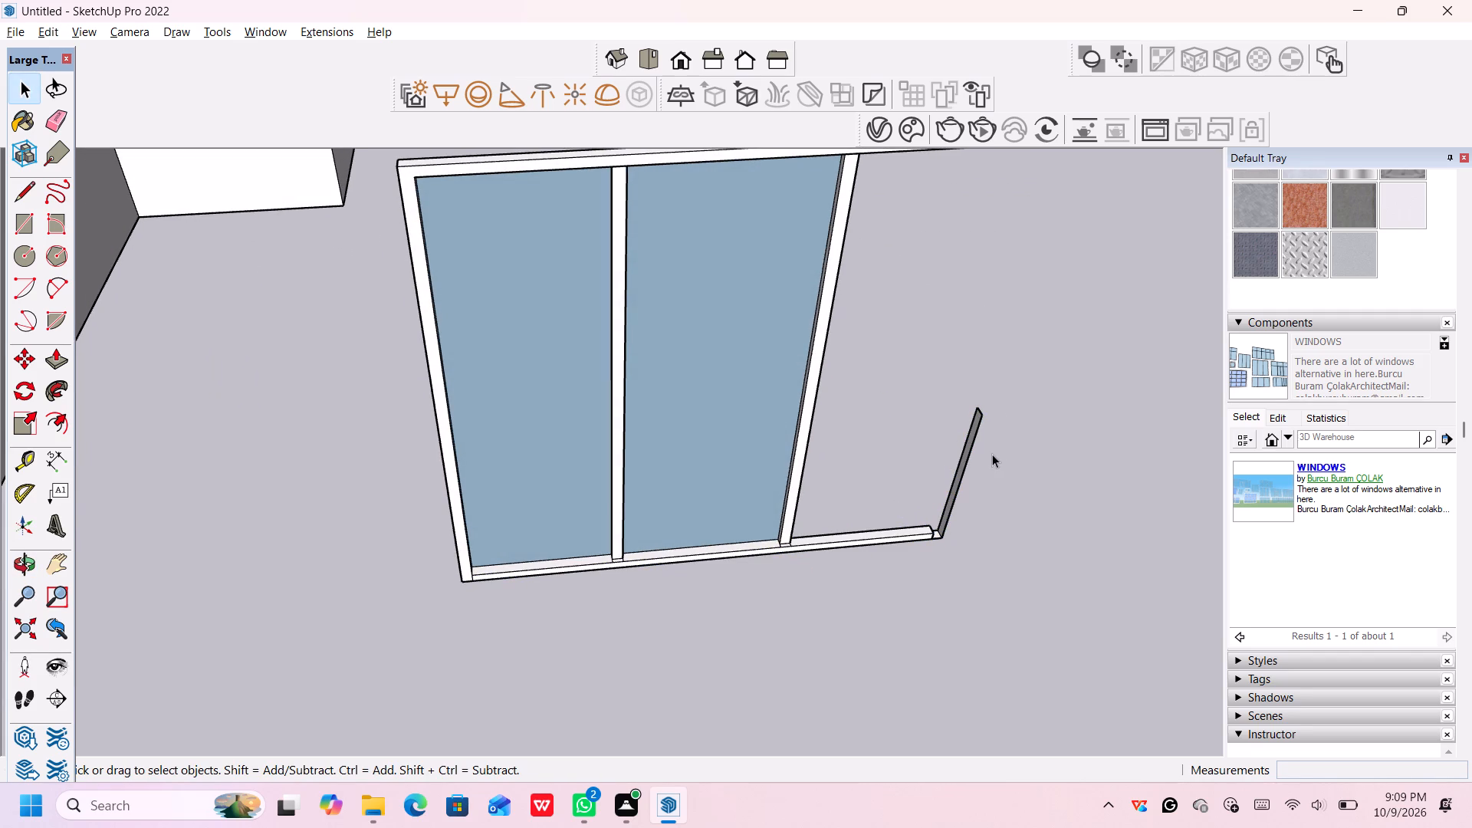
pyautogui.moveTo(1006, 416); pyautogui.dragTo(928, 478)
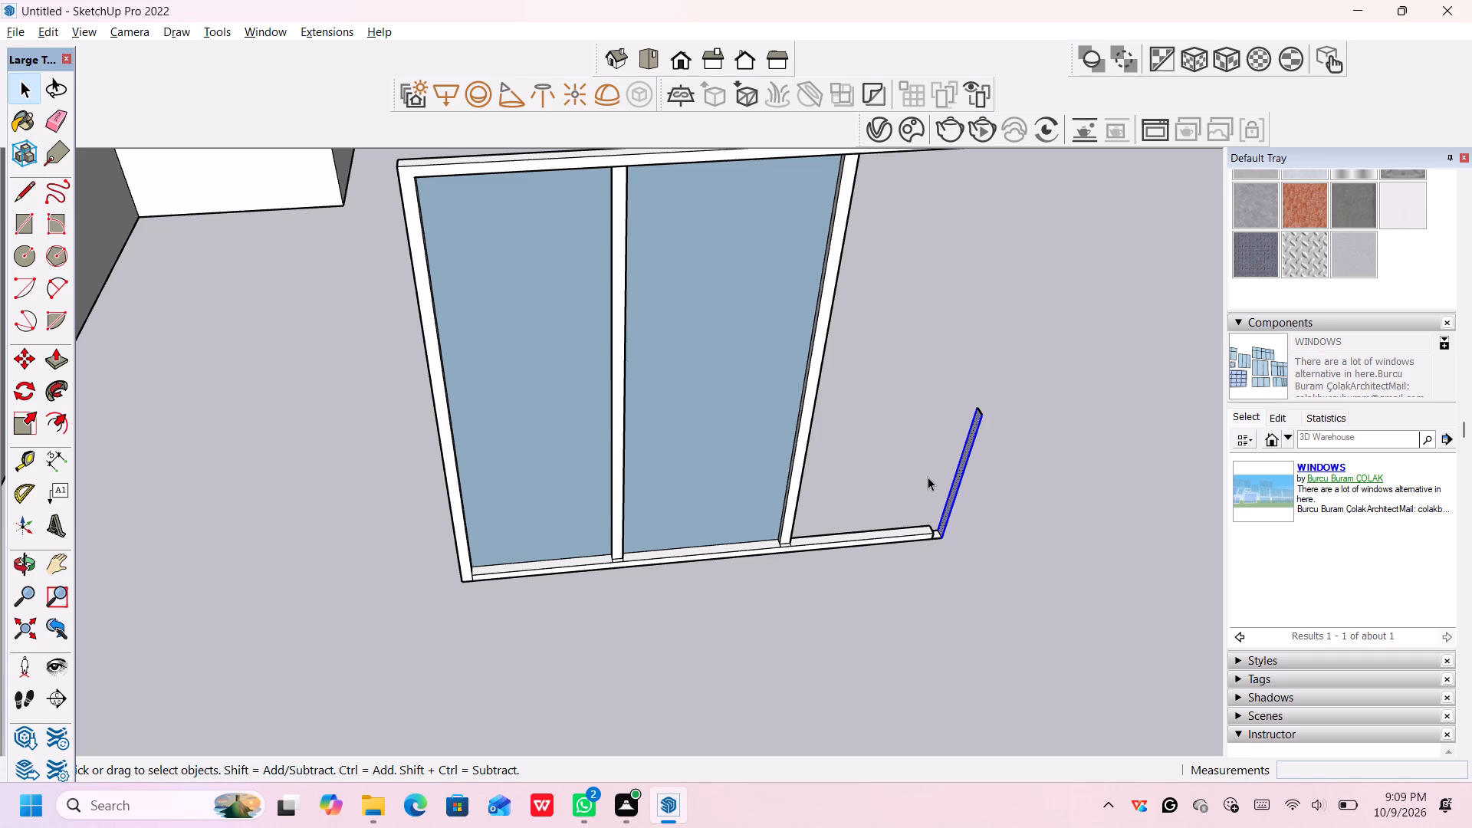
pyautogui.press('Delete')
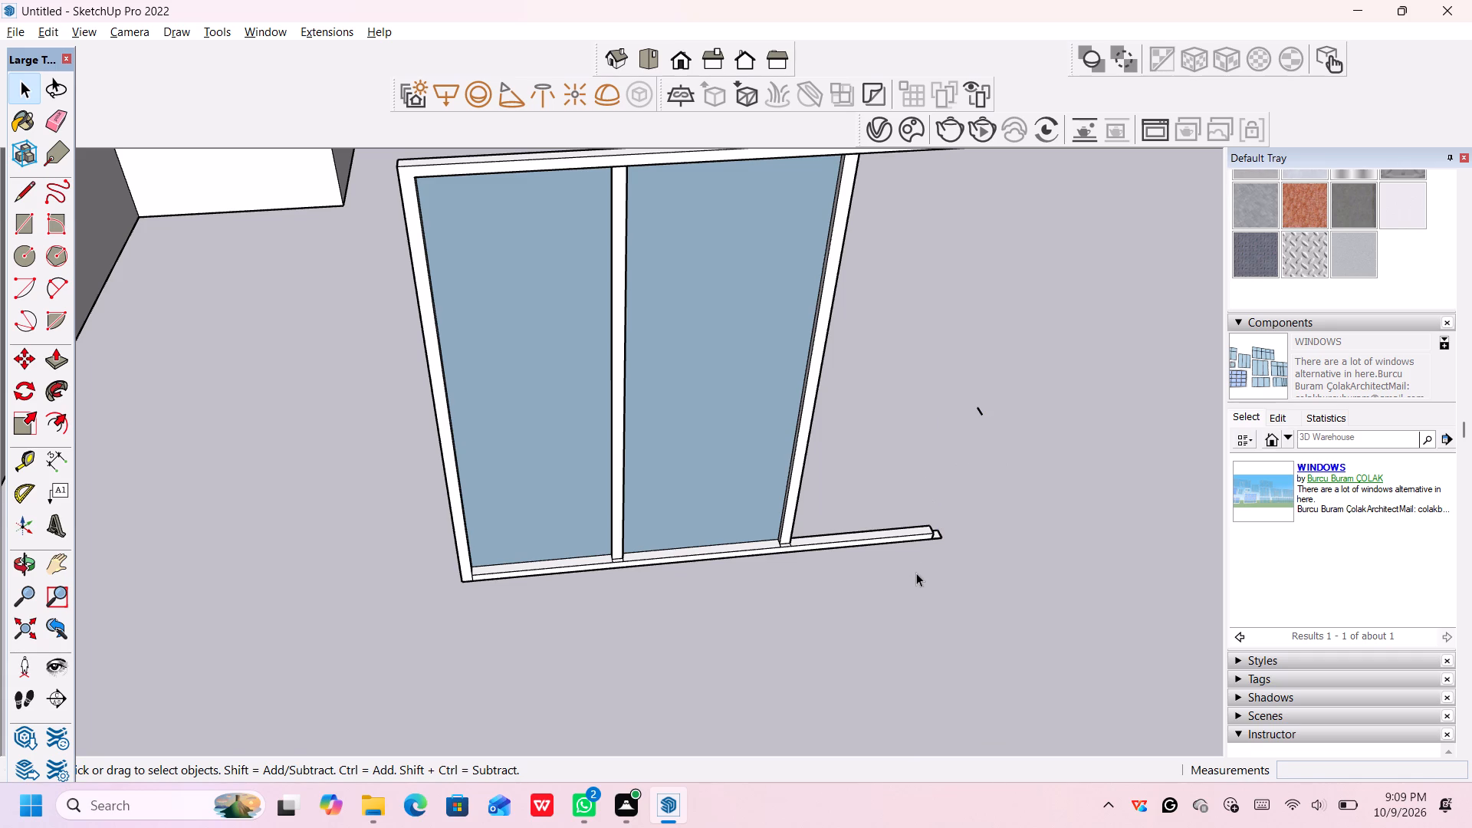
# Draw a line about 1 11/16" long across the bottom rail's front face, flush with the second pane's outer vertical frame.
pyautogui.moveTo(915, 574); pyautogui.dragTo(896, 423, button='middle')
pyautogui.moveTo(854, 618); pyautogui.dragTo(824, 480, button='middle')
pyautogui.scroll(-1, 826, 504)
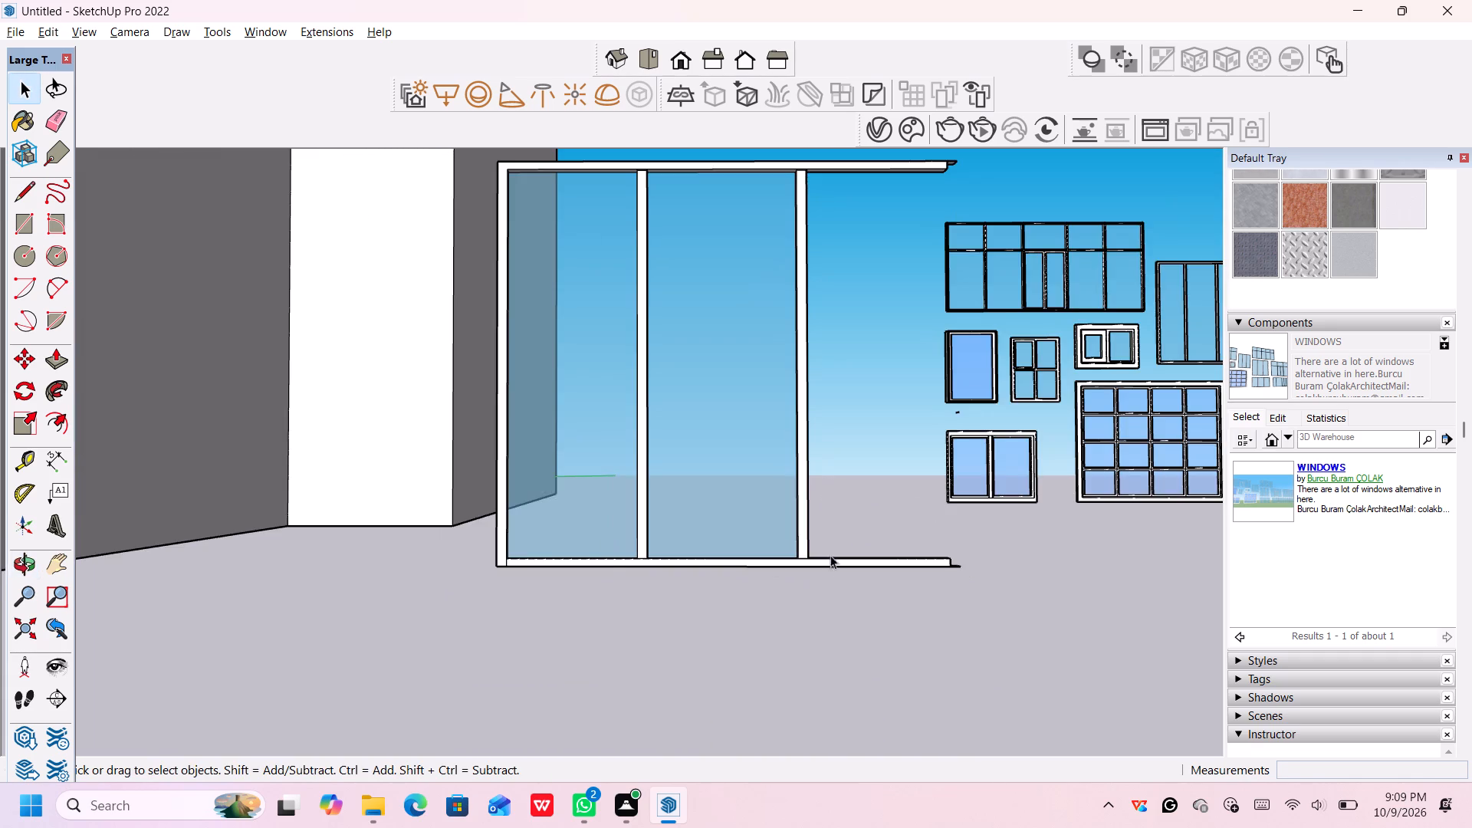
pyautogui.scroll(2, 828, 568)
pyautogui.scroll(-1, 827, 570)
pyautogui.scroll(14, 827, 571)
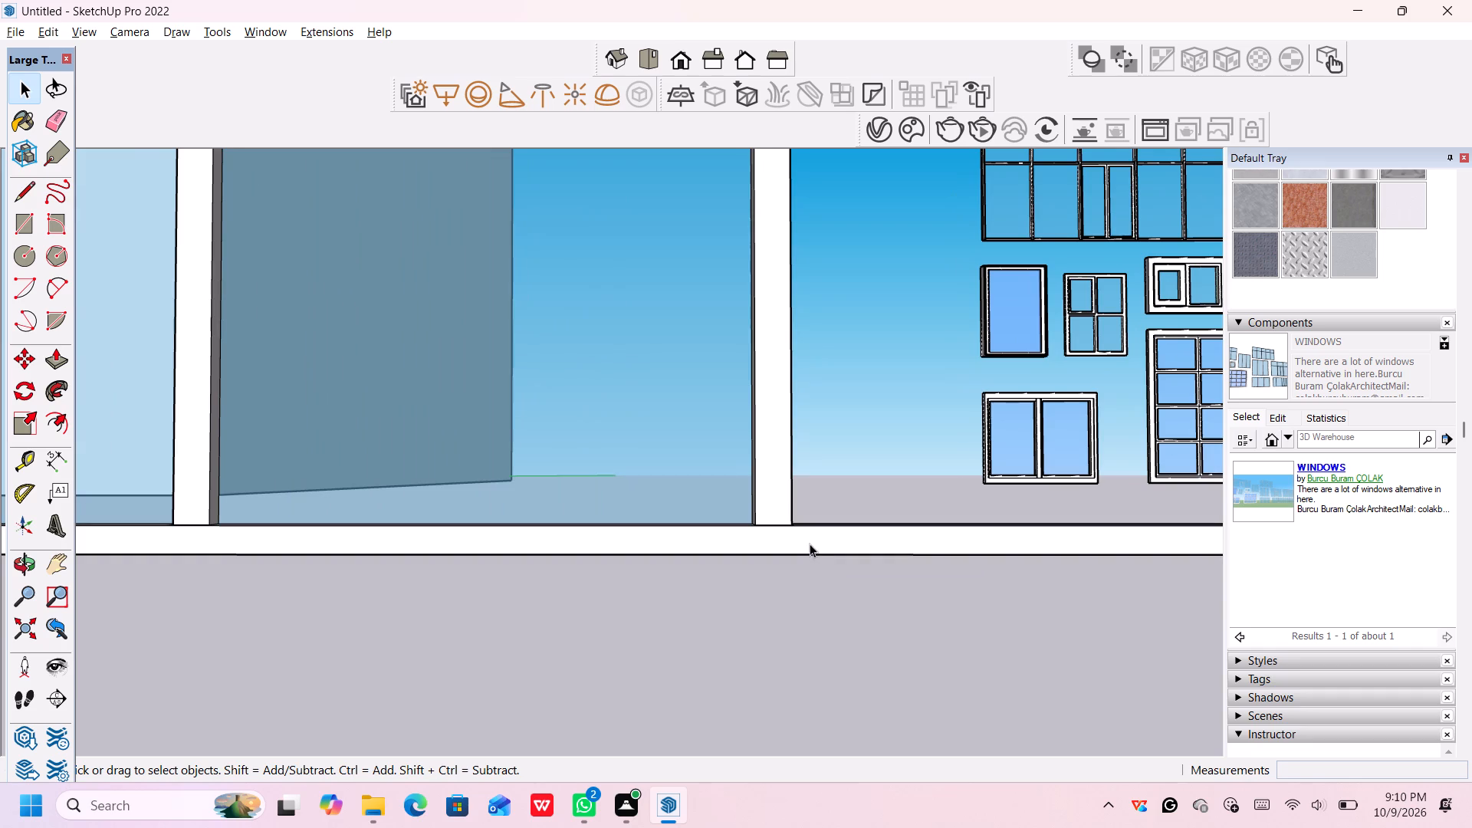
pyautogui.scroll(6, 807, 544)
pyautogui.moveTo(803, 548); pyautogui.dragTo(840, 739, button='middle')
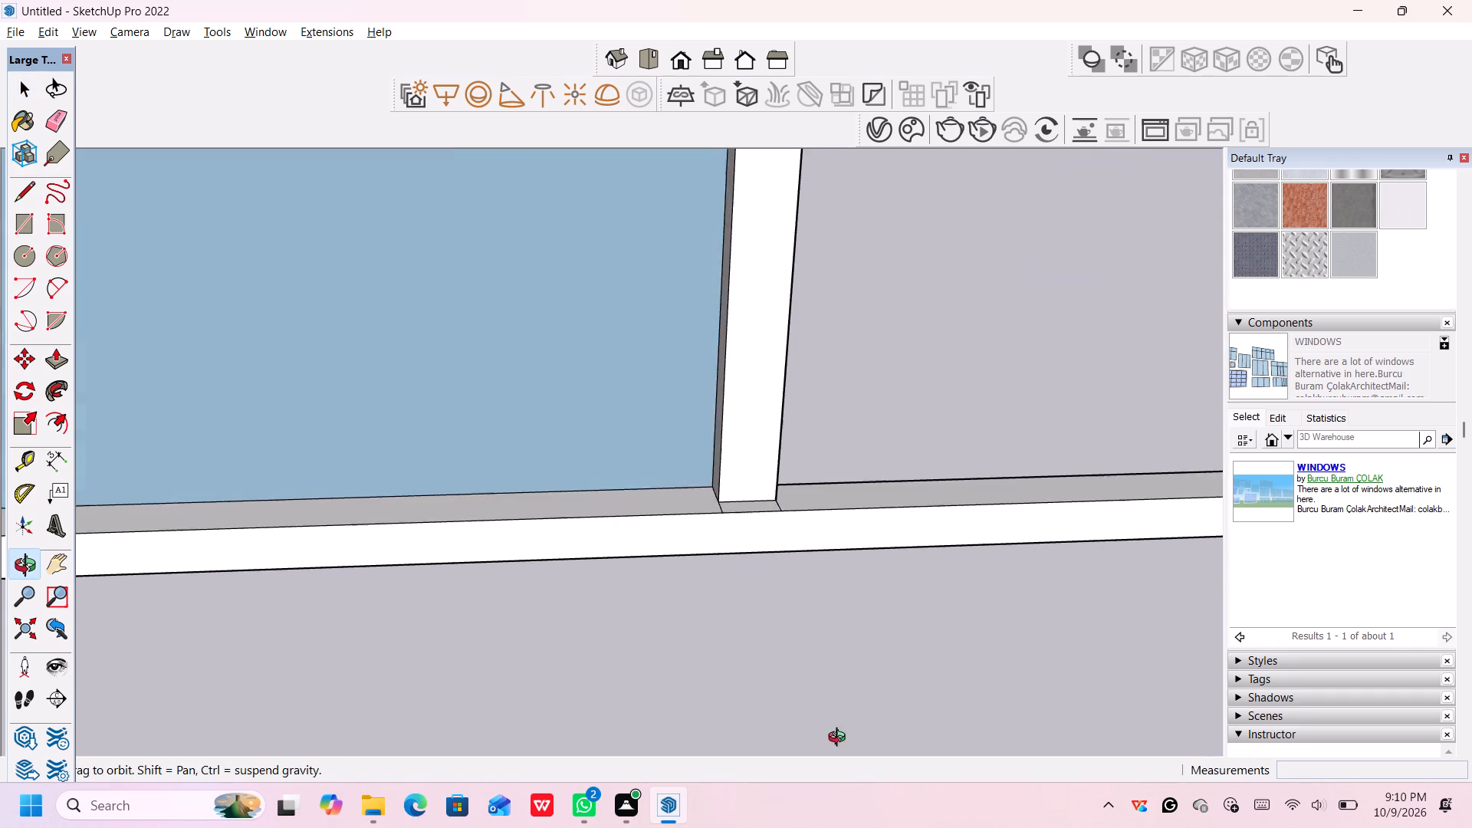
pyautogui.moveTo(840, 739); pyautogui.dragTo(840, 737, button='middle')
pyautogui.scroll(1, 831, 578)
pyautogui.press('l')
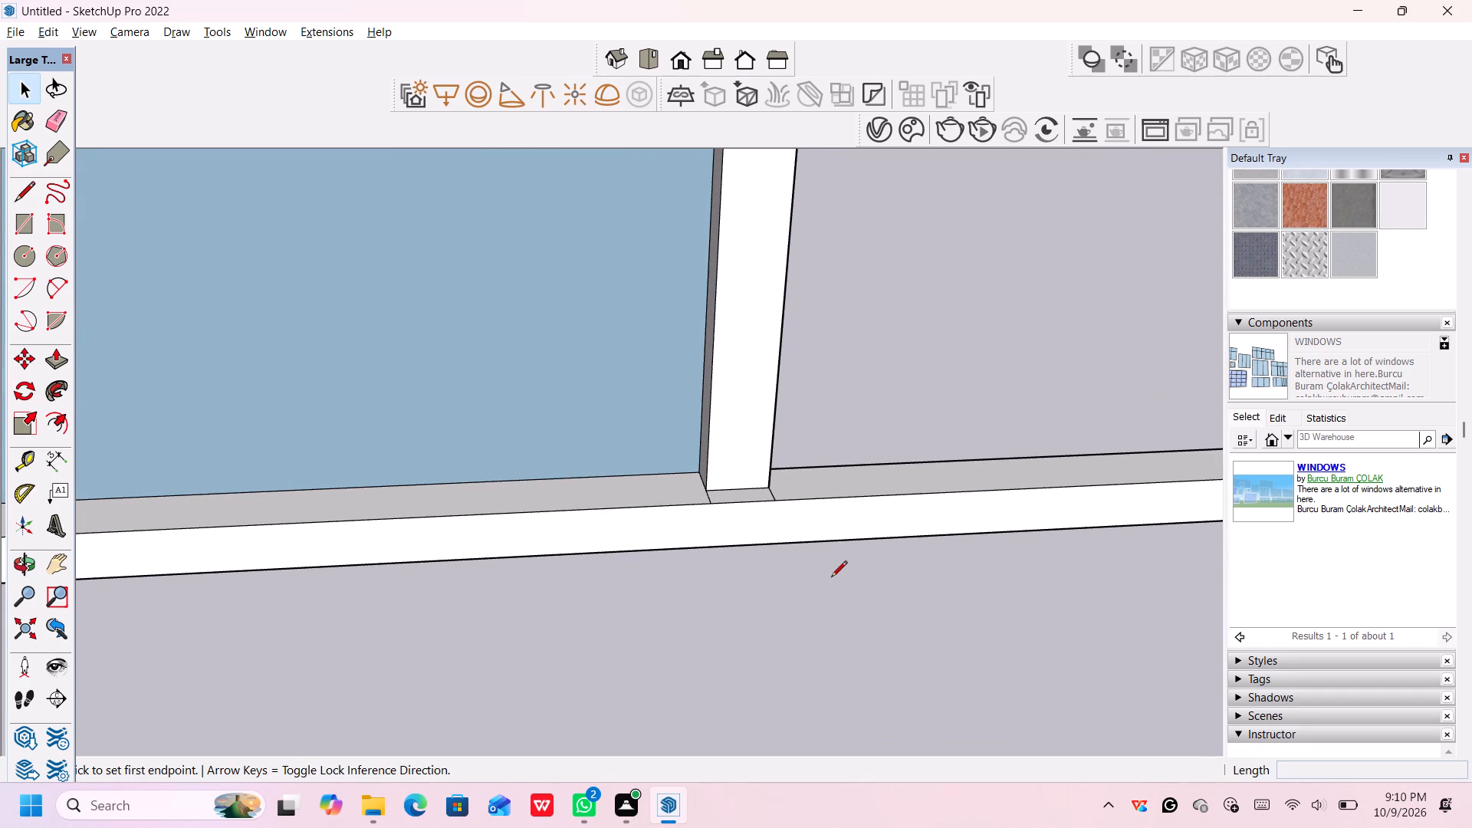
pyautogui.click(771, 501)
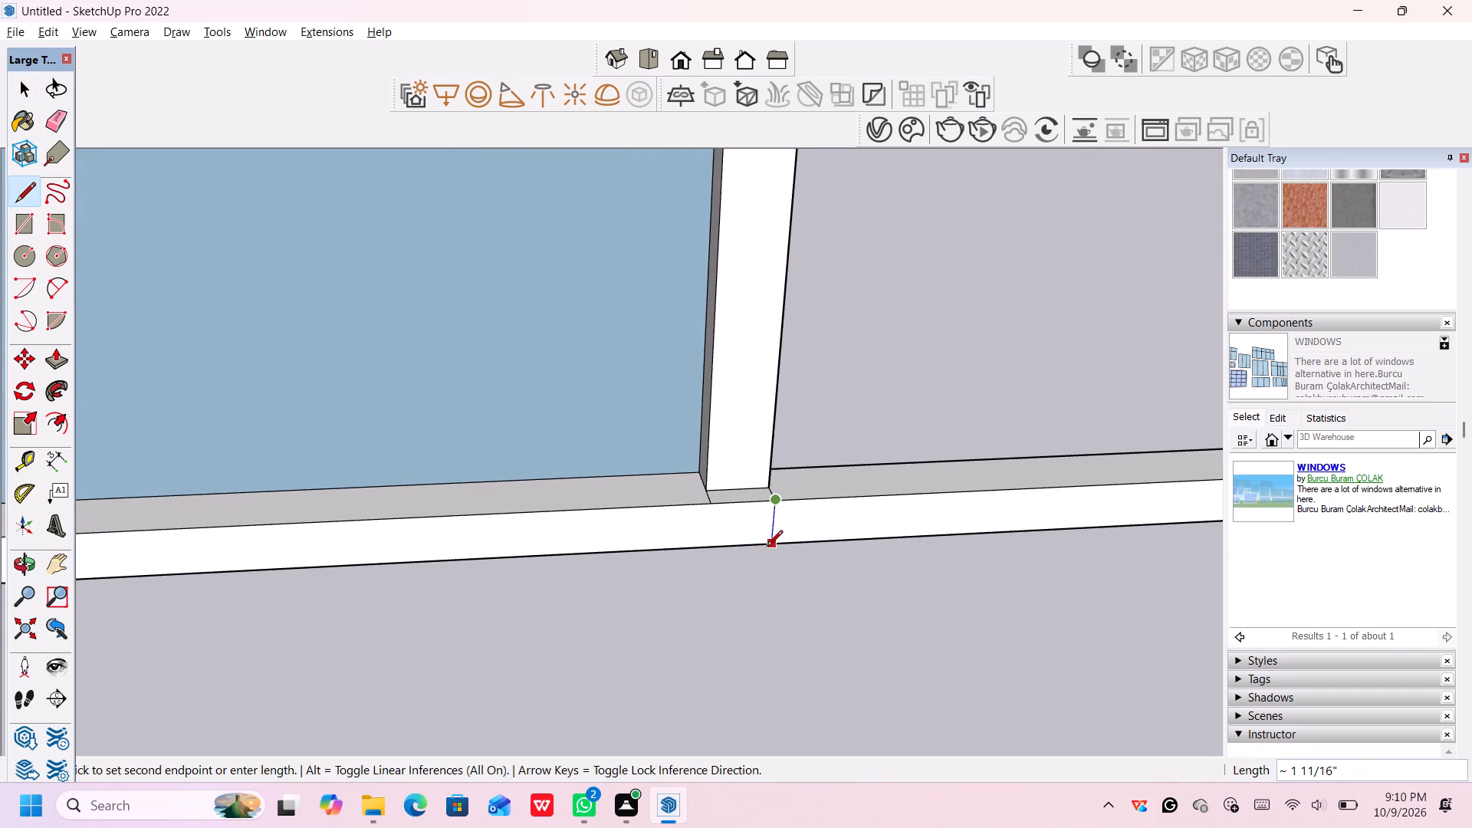
pyautogui.click(767, 547)
# Delete the faces and edges of the bottom rail section projecting beyond the second pane.
pyautogui.scroll(-4, 818, 488)
pyautogui.moveTo(882, 478); pyautogui.dragTo(629, 622, button='middle')
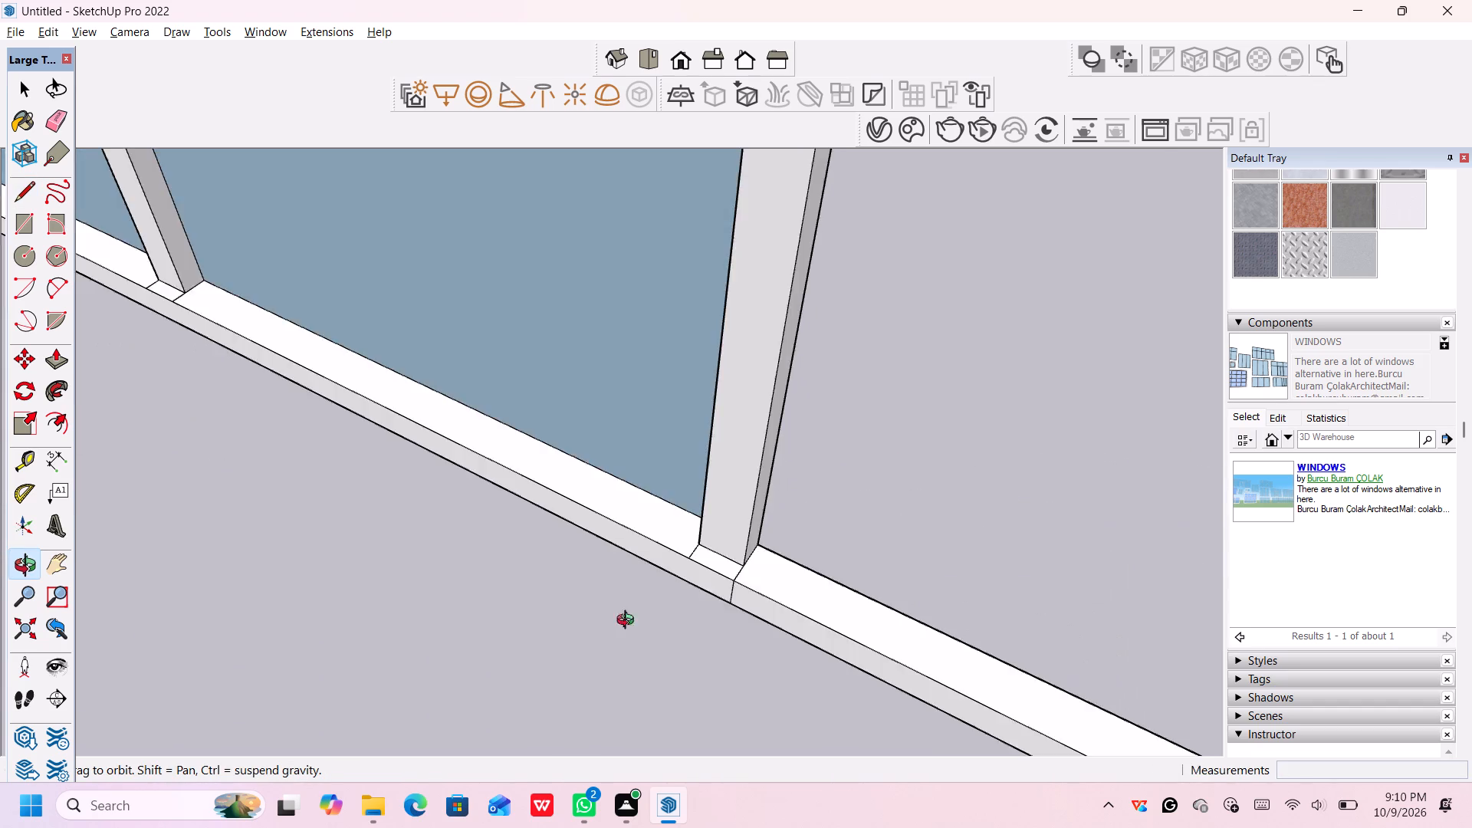
pyautogui.moveTo(629, 622); pyautogui.dragTo(590, 635, button='middle')
pyautogui.moveTo(799, 588); pyautogui.dragTo(262, 626, button='middle')
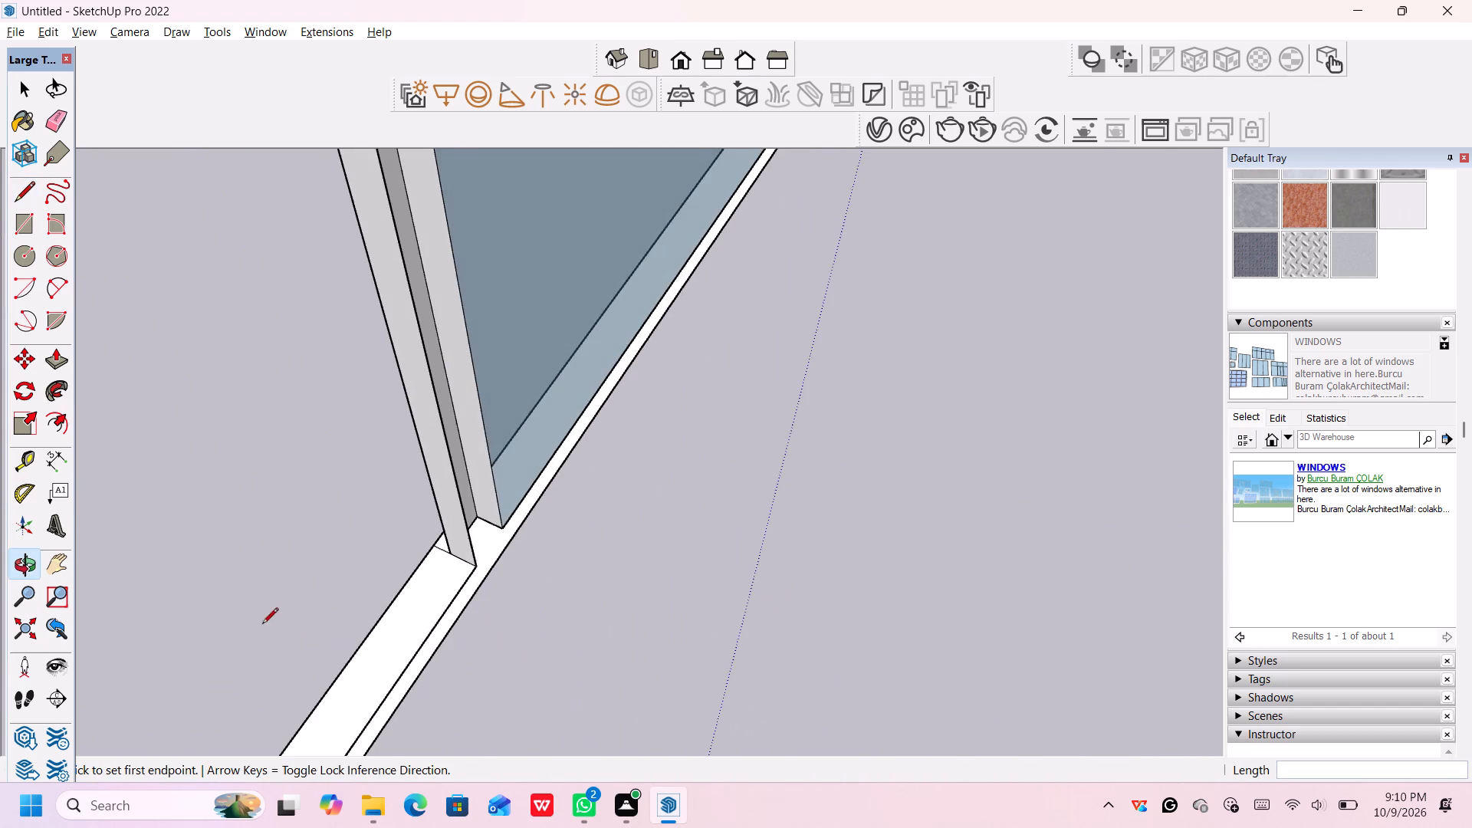
pyautogui.scroll(1, 264, 617)
pyautogui.scroll(3, 483, 604)
pyautogui.scroll(-1, 483, 604)
pyautogui.moveTo(379, 625); pyautogui.dragTo(532, 651, button='middle')
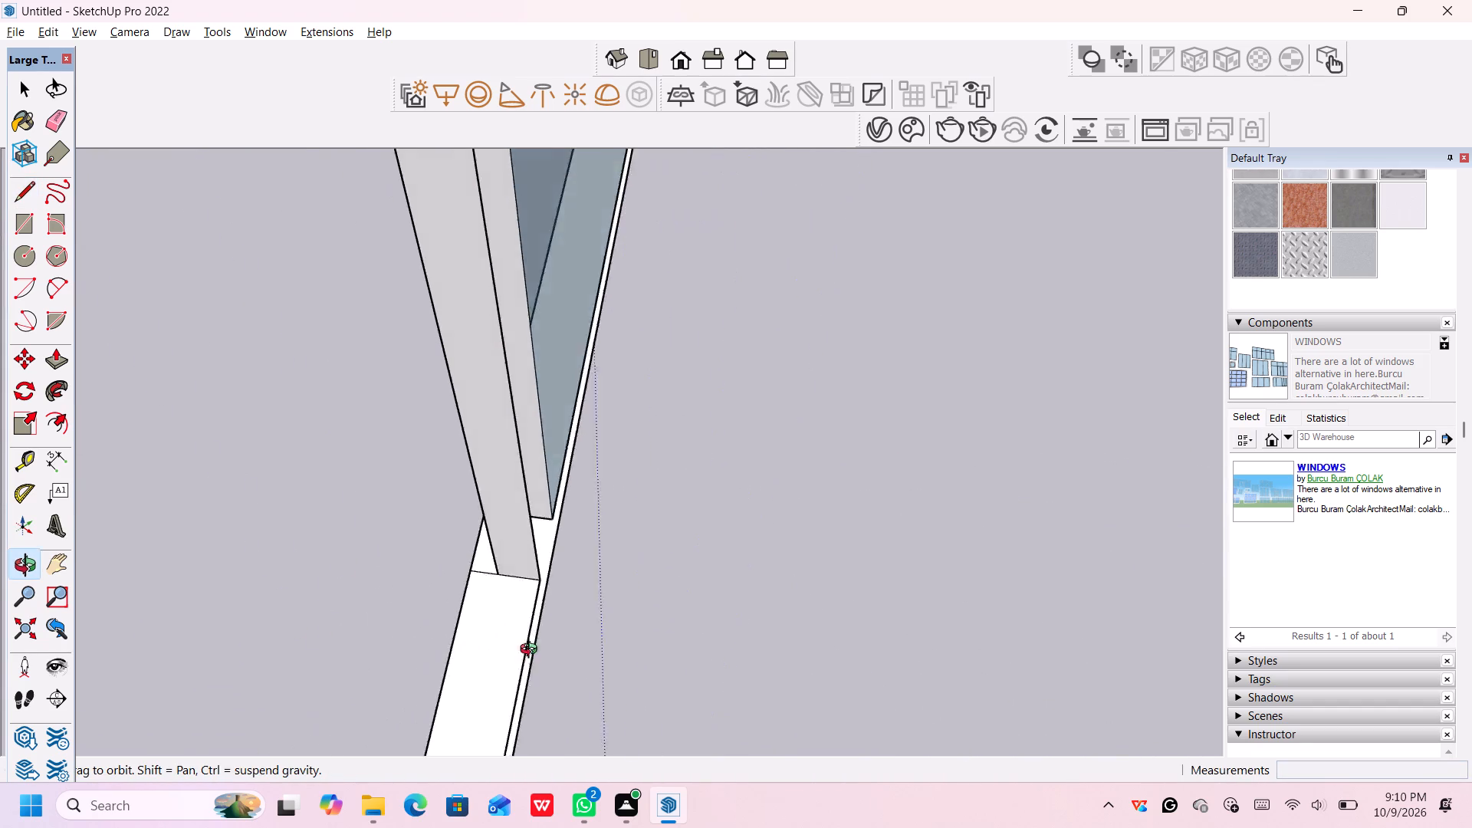
pyautogui.moveTo(532, 651); pyautogui.dragTo(659, 651, button='middle')
pyautogui.scroll(-13, 682, 693)
pyautogui.moveTo(716, 681); pyautogui.dragTo(943, 540, button='middle')
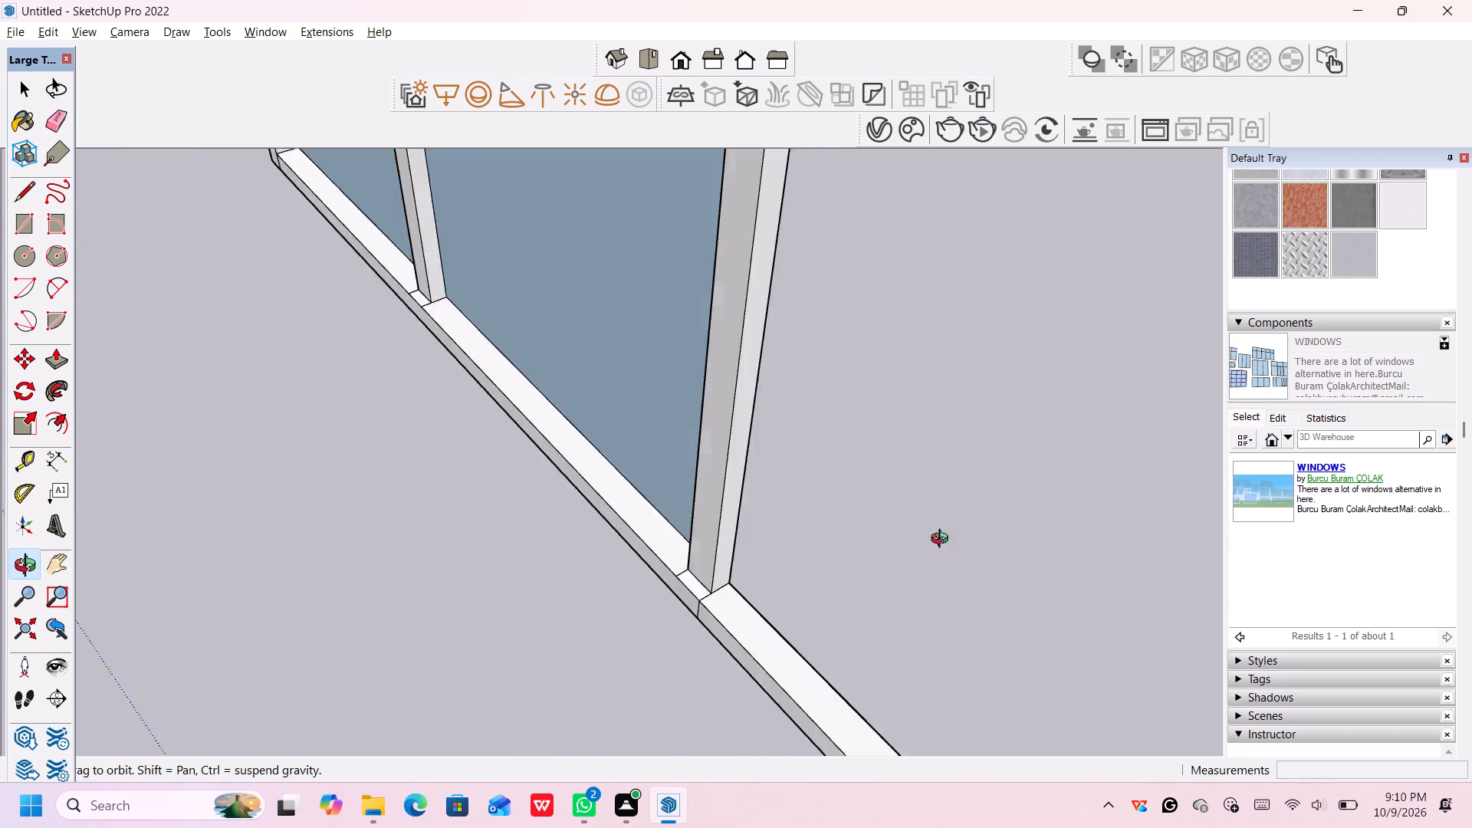
pyautogui.moveTo(943, 540); pyautogui.dragTo(1018, 491, button='middle')
pyautogui.press('space')
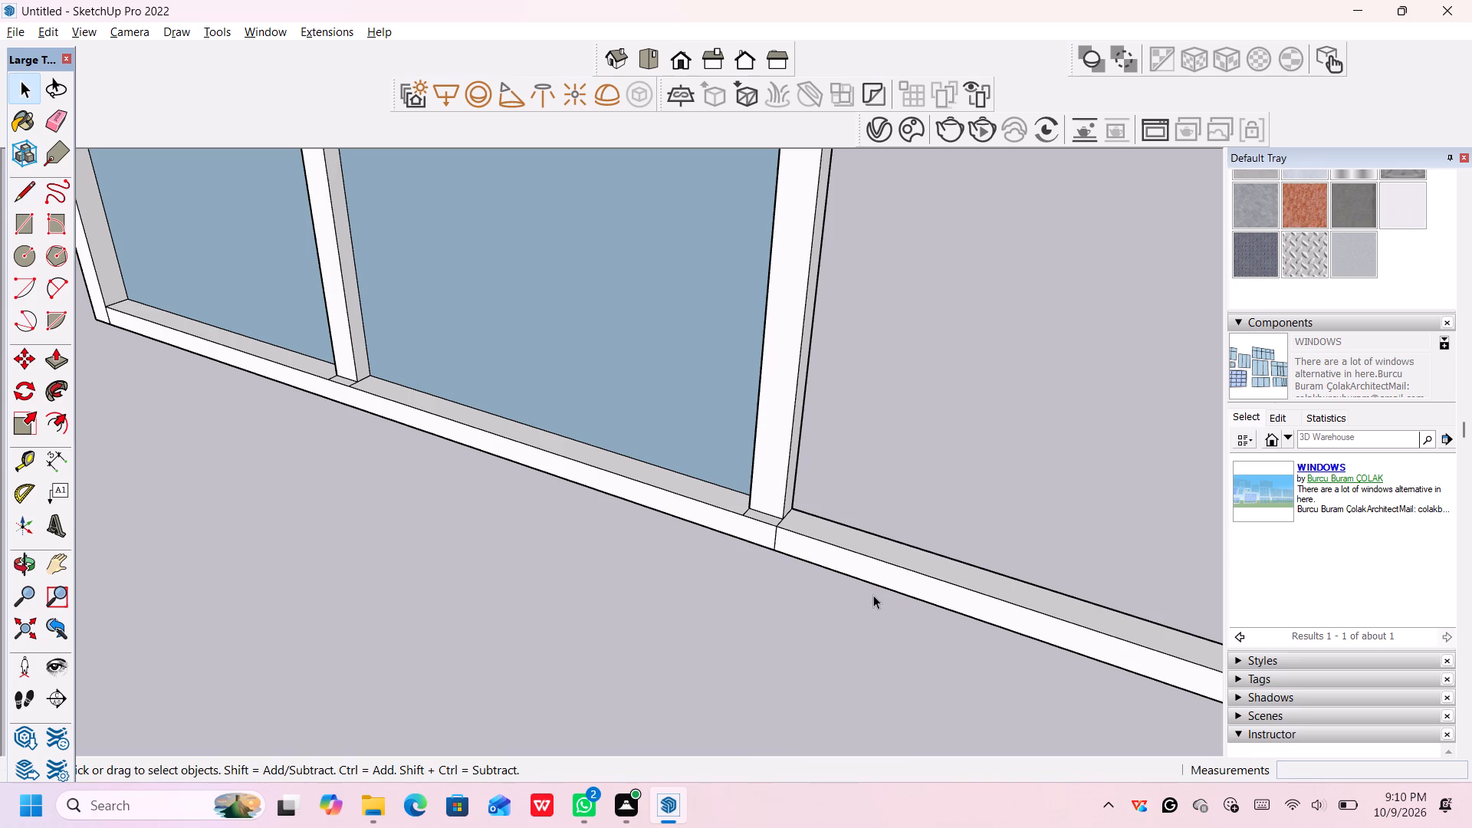
pyautogui.click(876, 547)
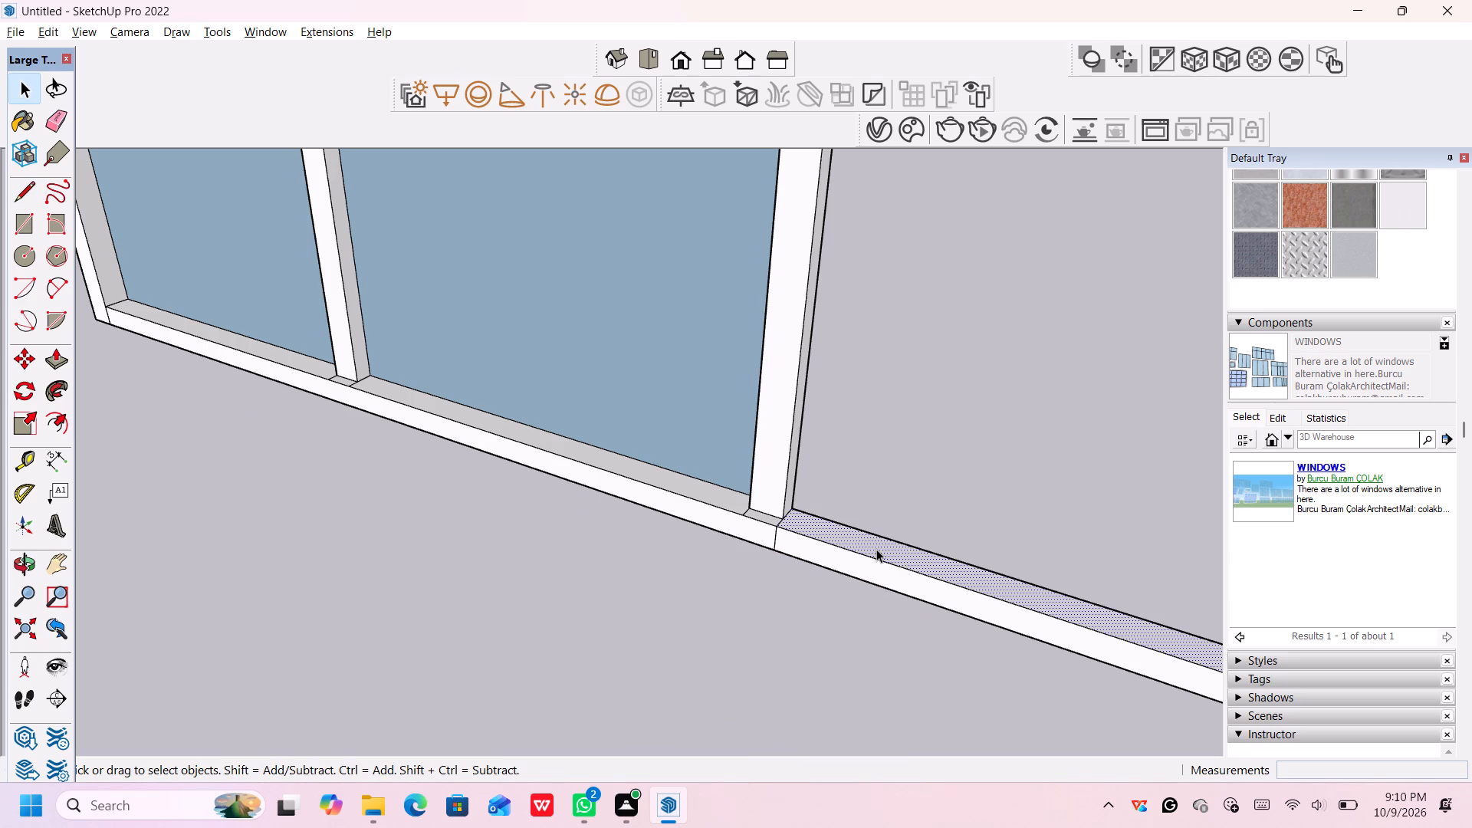
pyautogui.press('Delete')
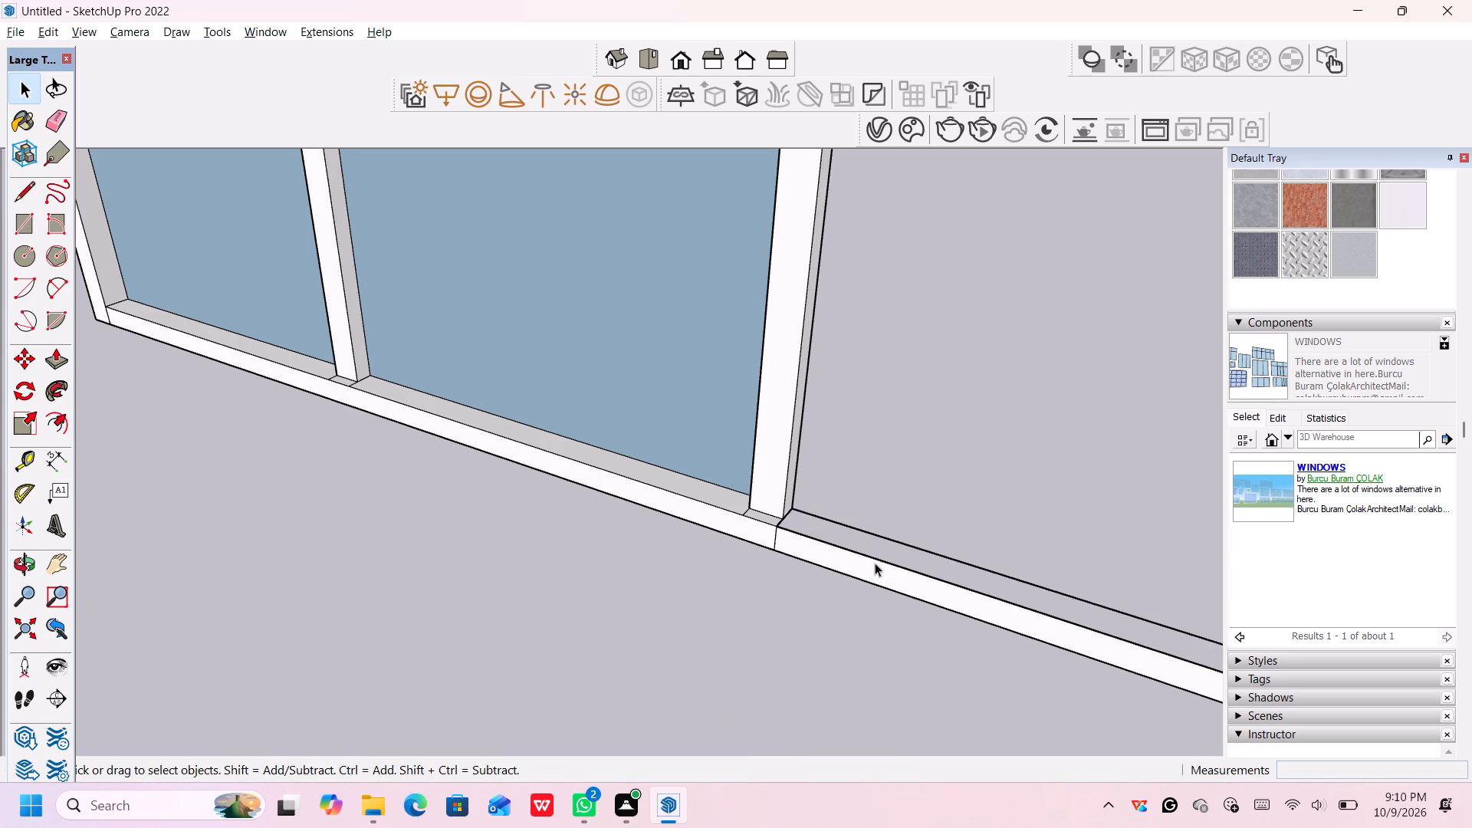
pyautogui.click(875, 567)
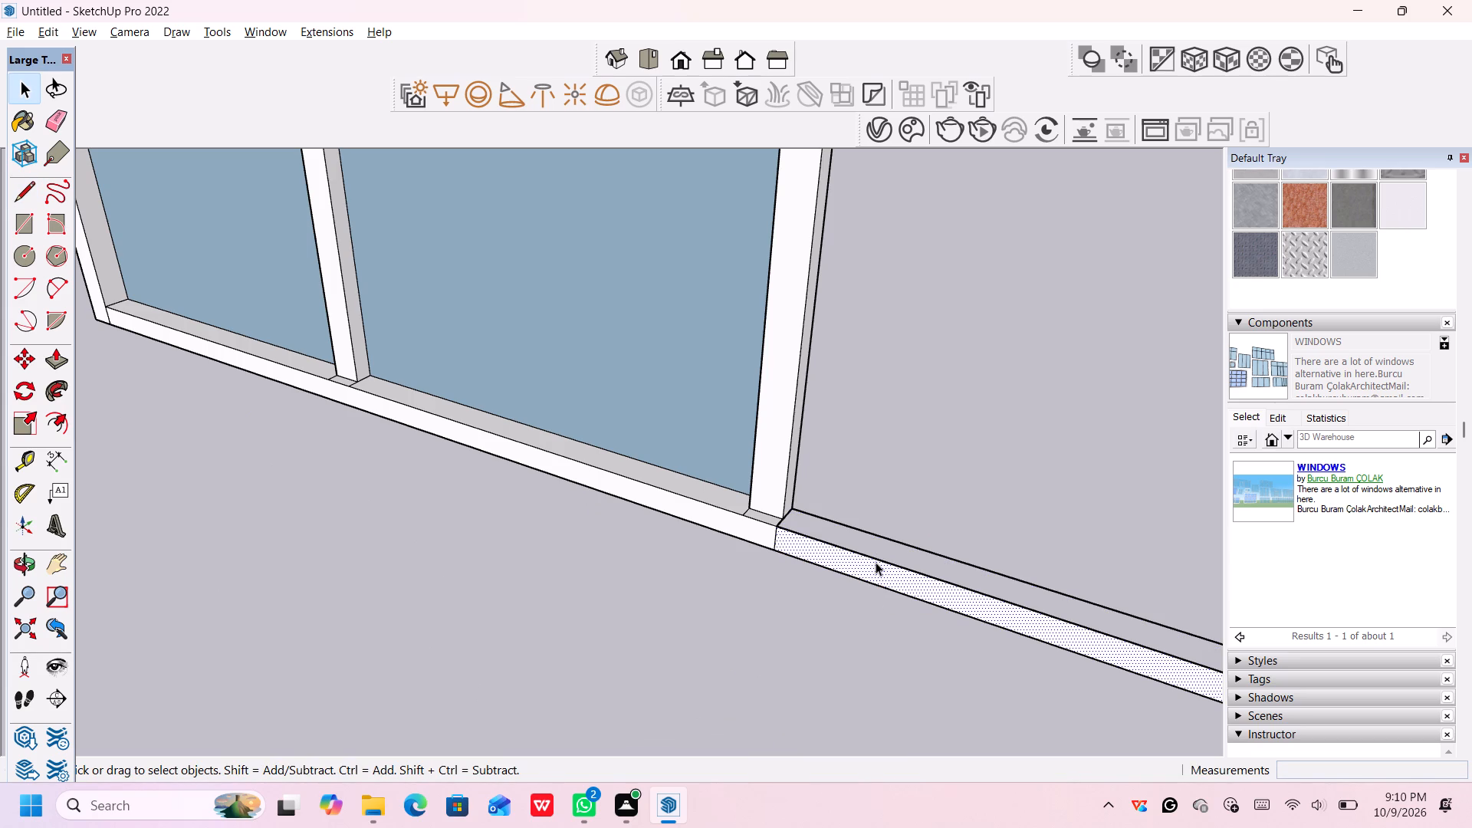
pyautogui.press('Delete')
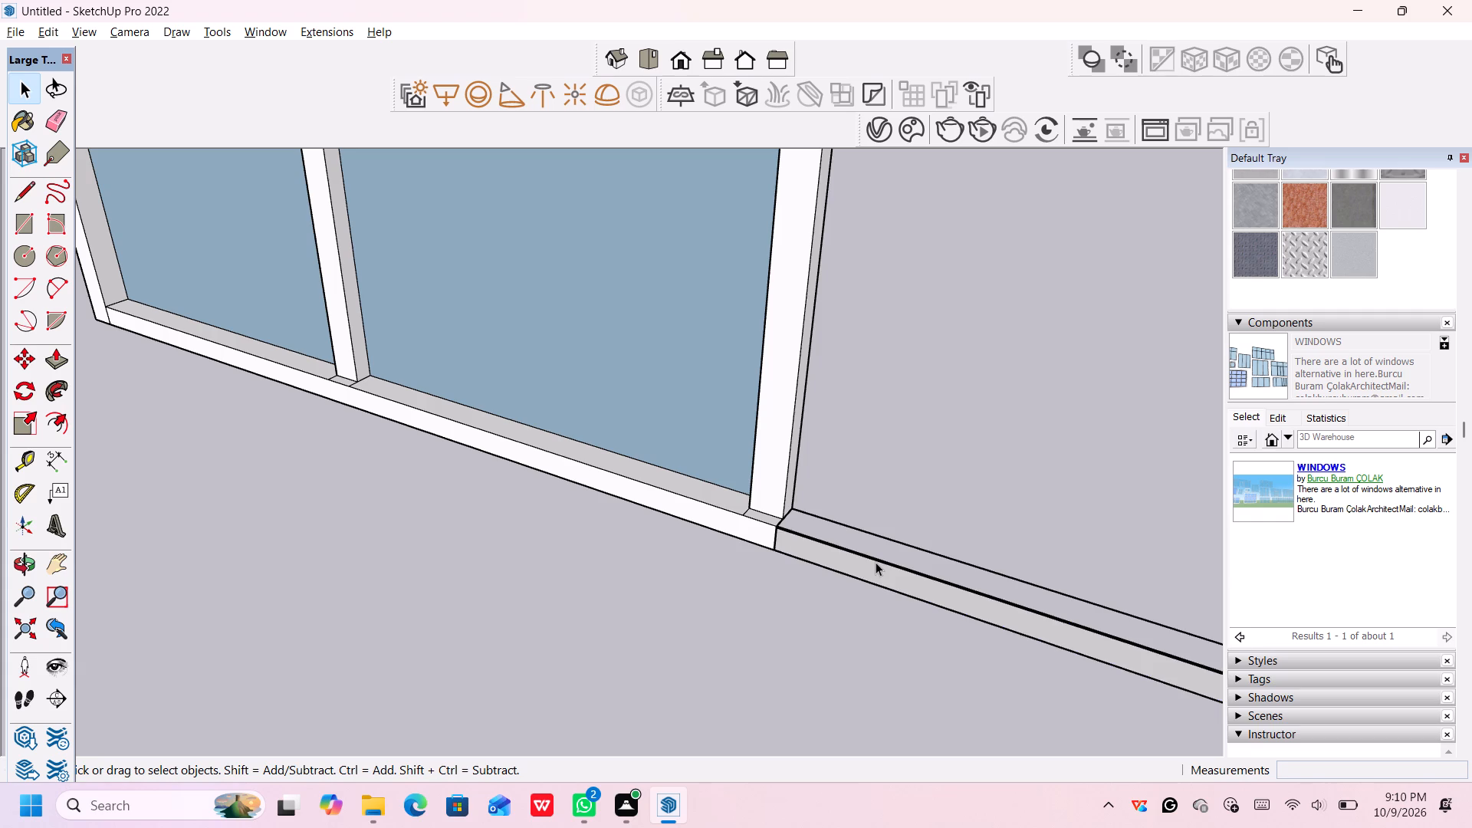
pyautogui.moveTo(927, 519); pyautogui.dragTo(869, 613)
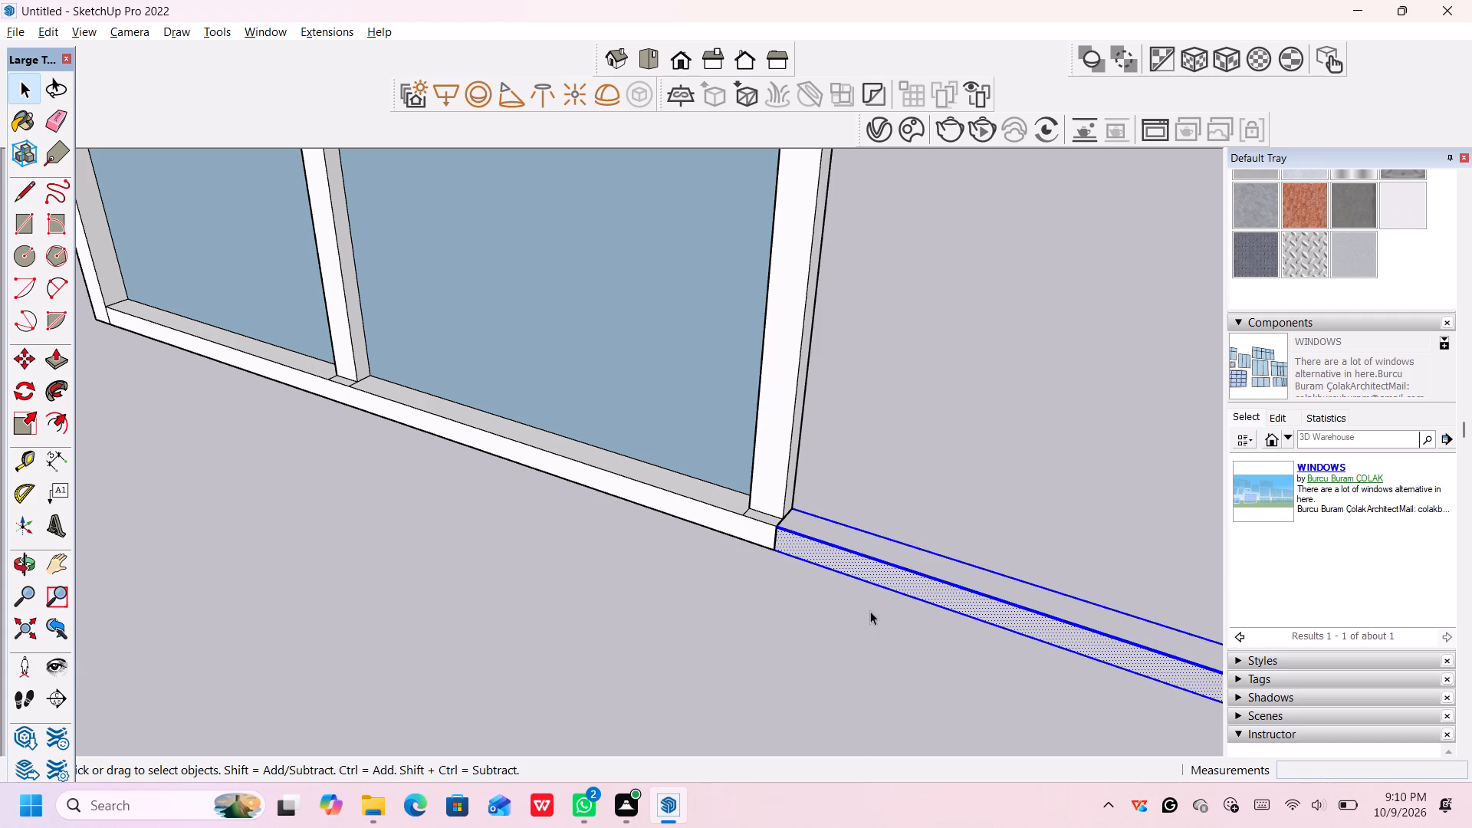
pyautogui.press('Delete')
# Delete the stray rail-end fragment and the small loose edge left beside the window copy.
pyautogui.scroll(-6, 867, 603)
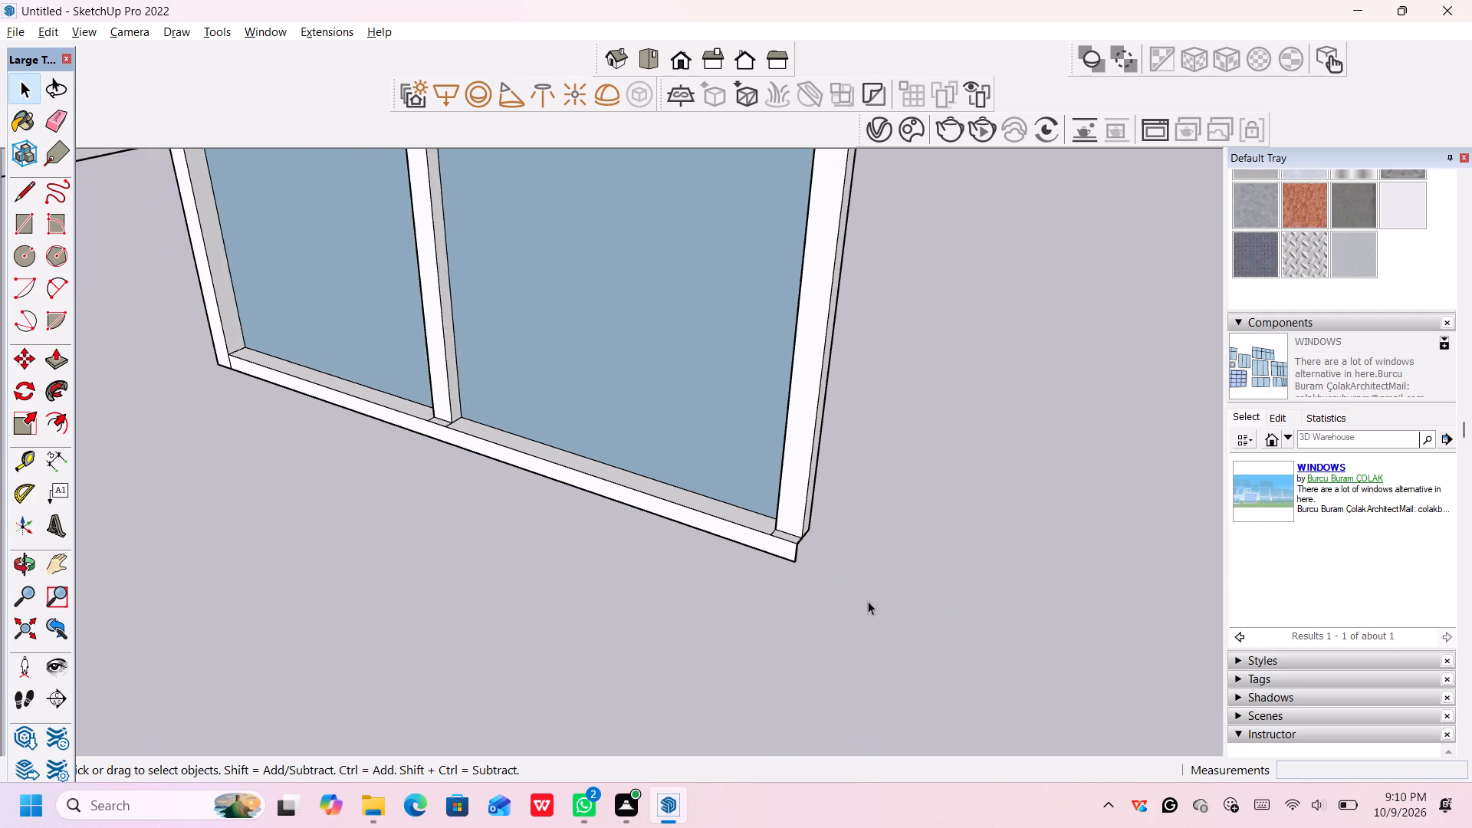
pyautogui.scroll(-9, 869, 598)
pyautogui.moveTo(1136, 606); pyautogui.dragTo(1119, 635)
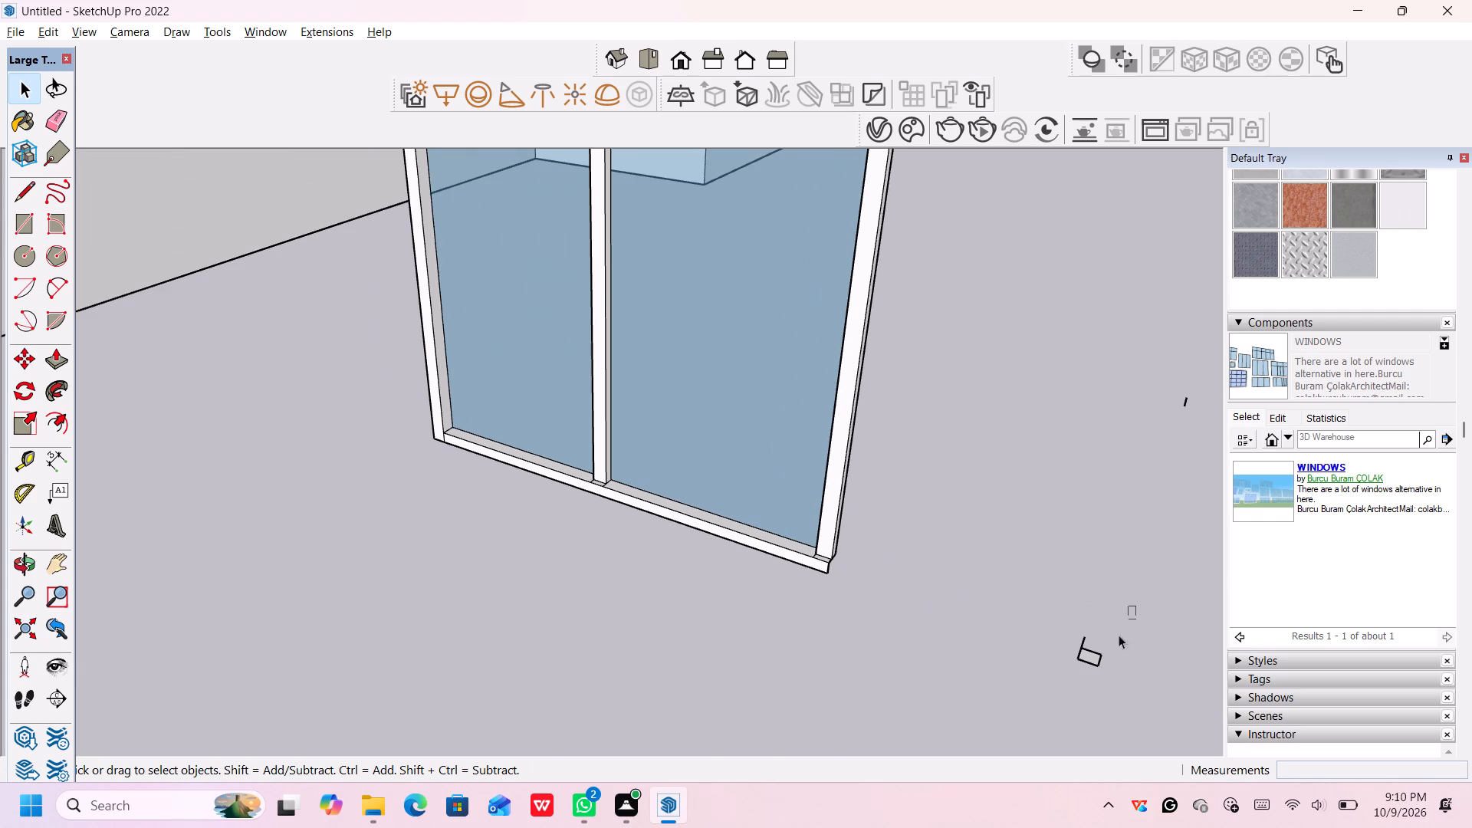
pyautogui.moveTo(1119, 635); pyautogui.dragTo(1035, 707)
pyautogui.scroll(-5, 1108, 478)
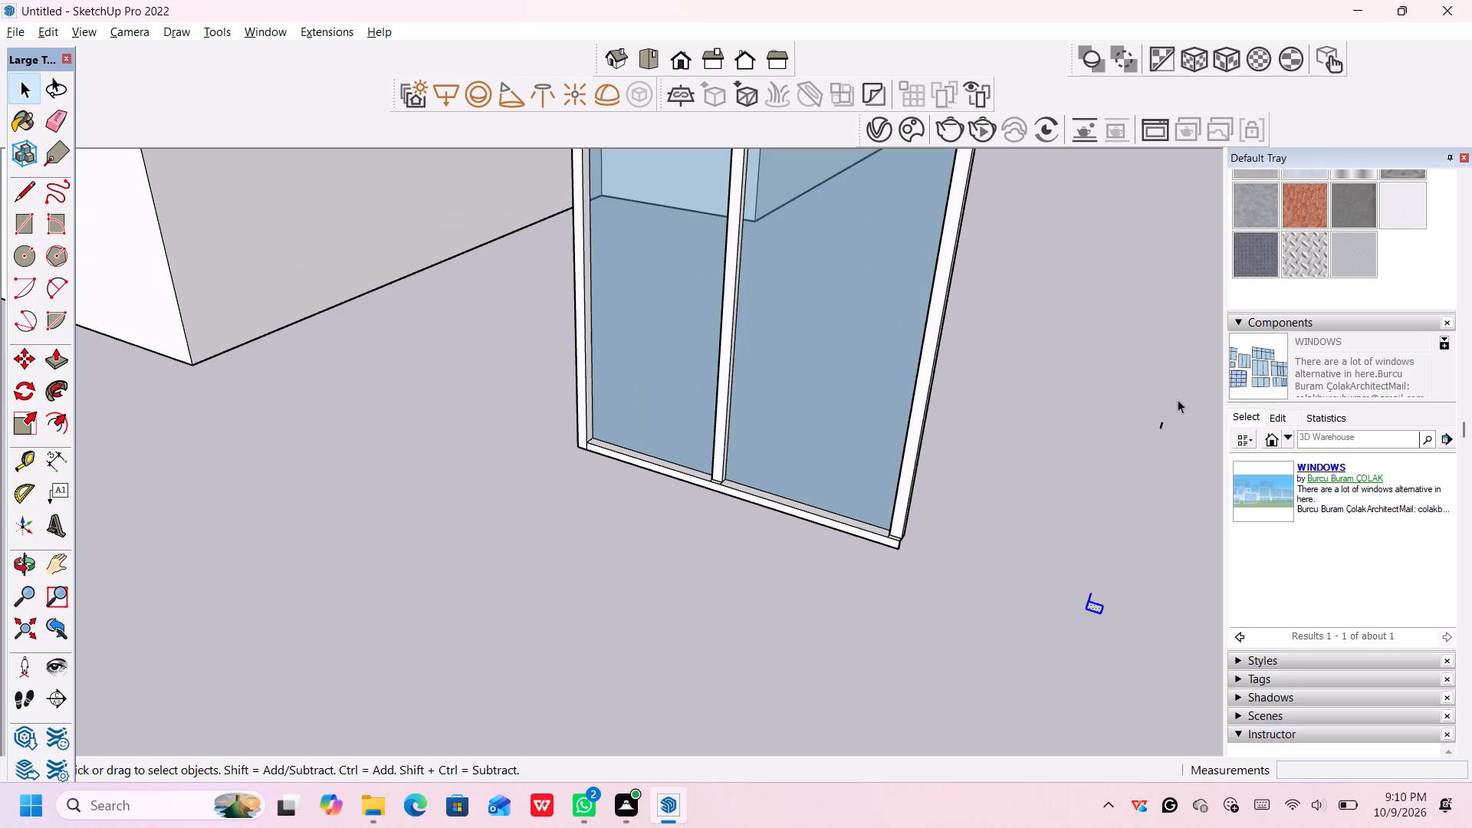
pyautogui.moveTo(1179, 398); pyautogui.dragTo(1112, 493)
pyautogui.press('Delete')
pyautogui.moveTo(1139, 565); pyautogui.dragTo(1060, 649)
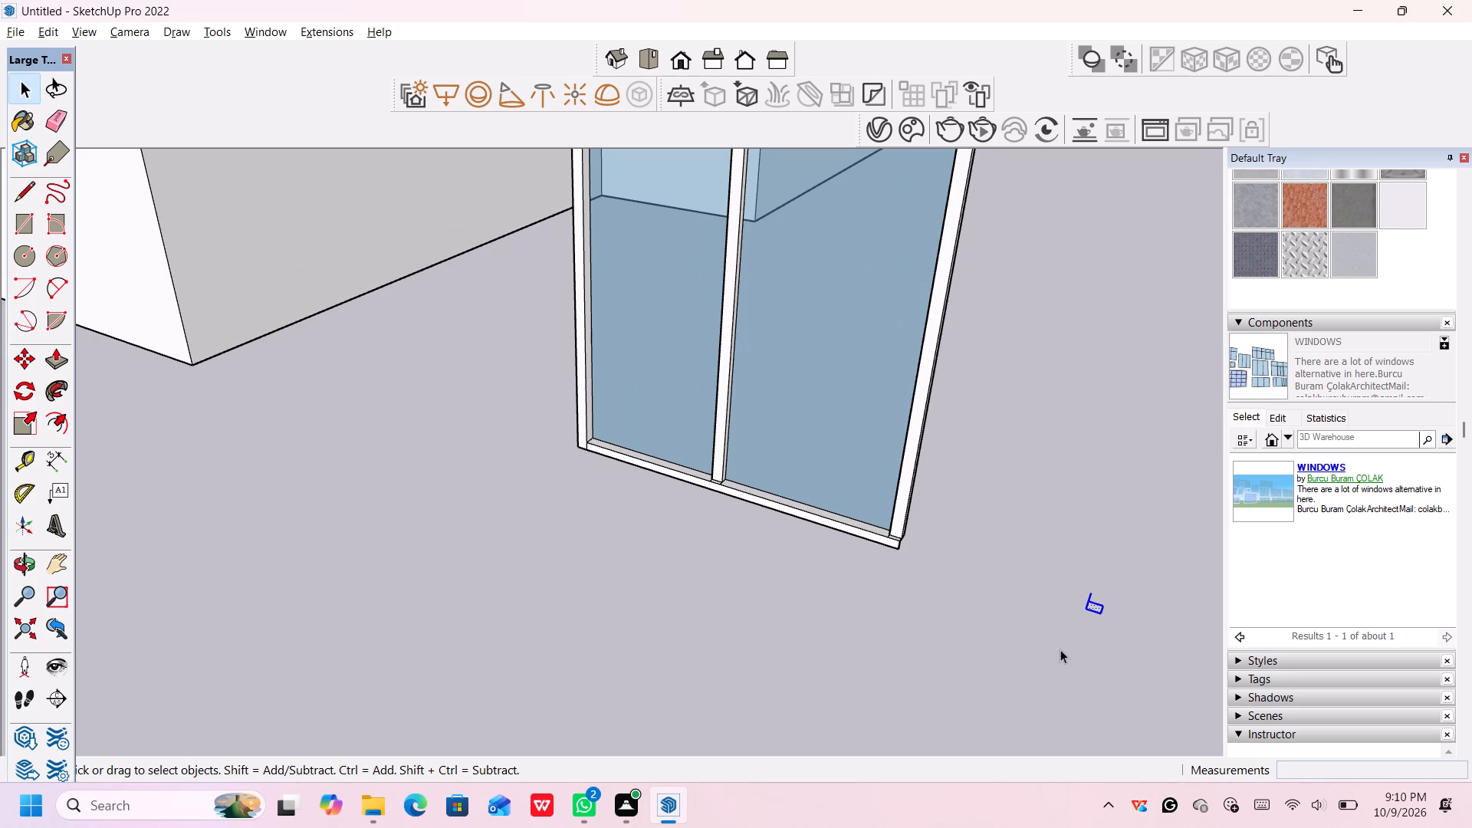
pyautogui.press('Delete')
# Draw lines about 1 11/16" and 2 3/16" across the top rail's front and top faces, at the second pane's outer frame.
pyautogui.scroll(-7, 843, 200)
pyautogui.scroll(-1, 986, 272)
pyautogui.moveTo(984, 275); pyautogui.dragTo(977, 226, button='middle')
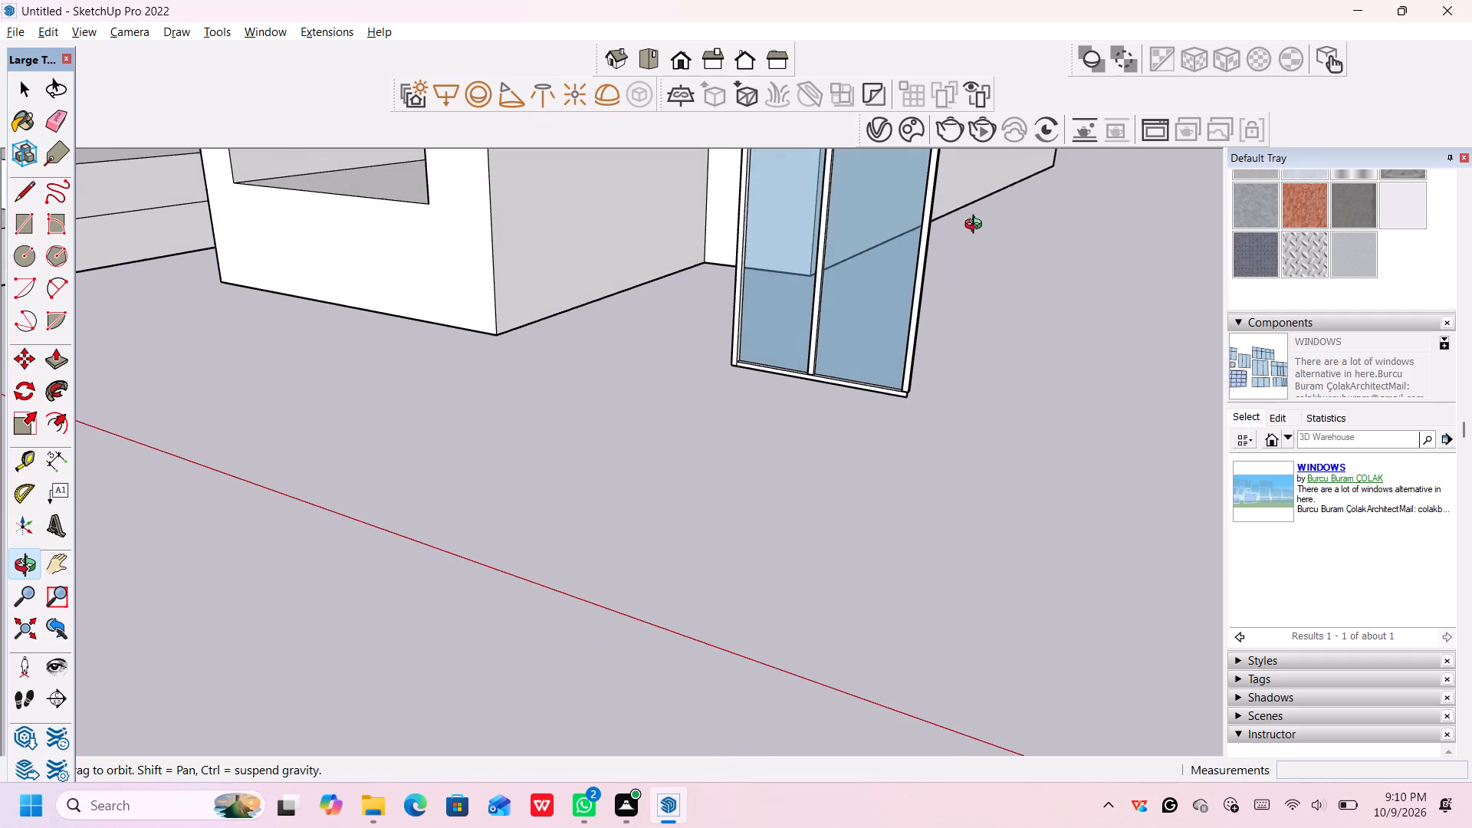
pyautogui.moveTo(977, 226); pyautogui.dragTo(977, 232, button='middle')
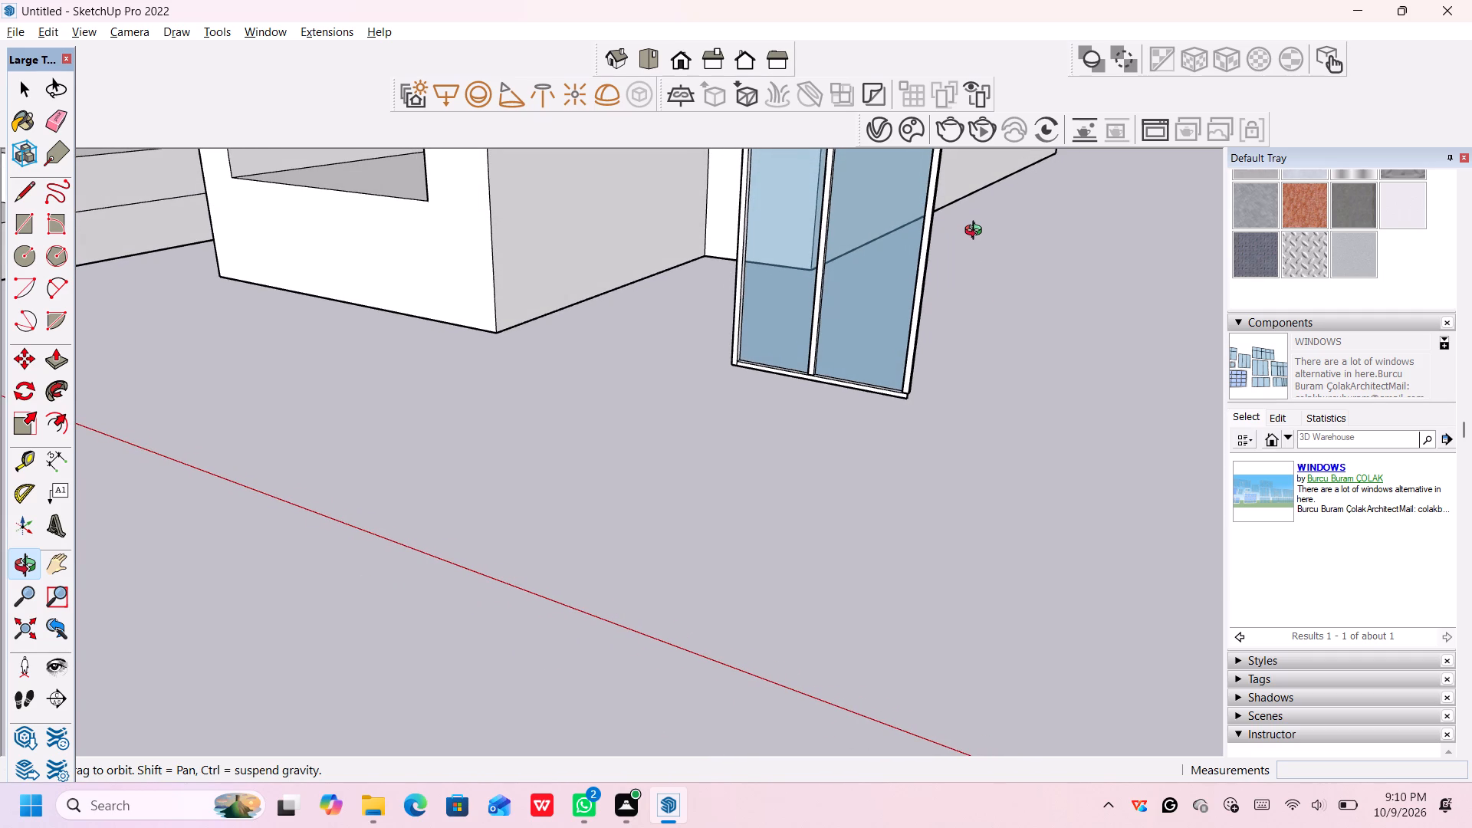
pyautogui.moveTo(977, 232); pyautogui.dragTo(932, 469, button='middle')
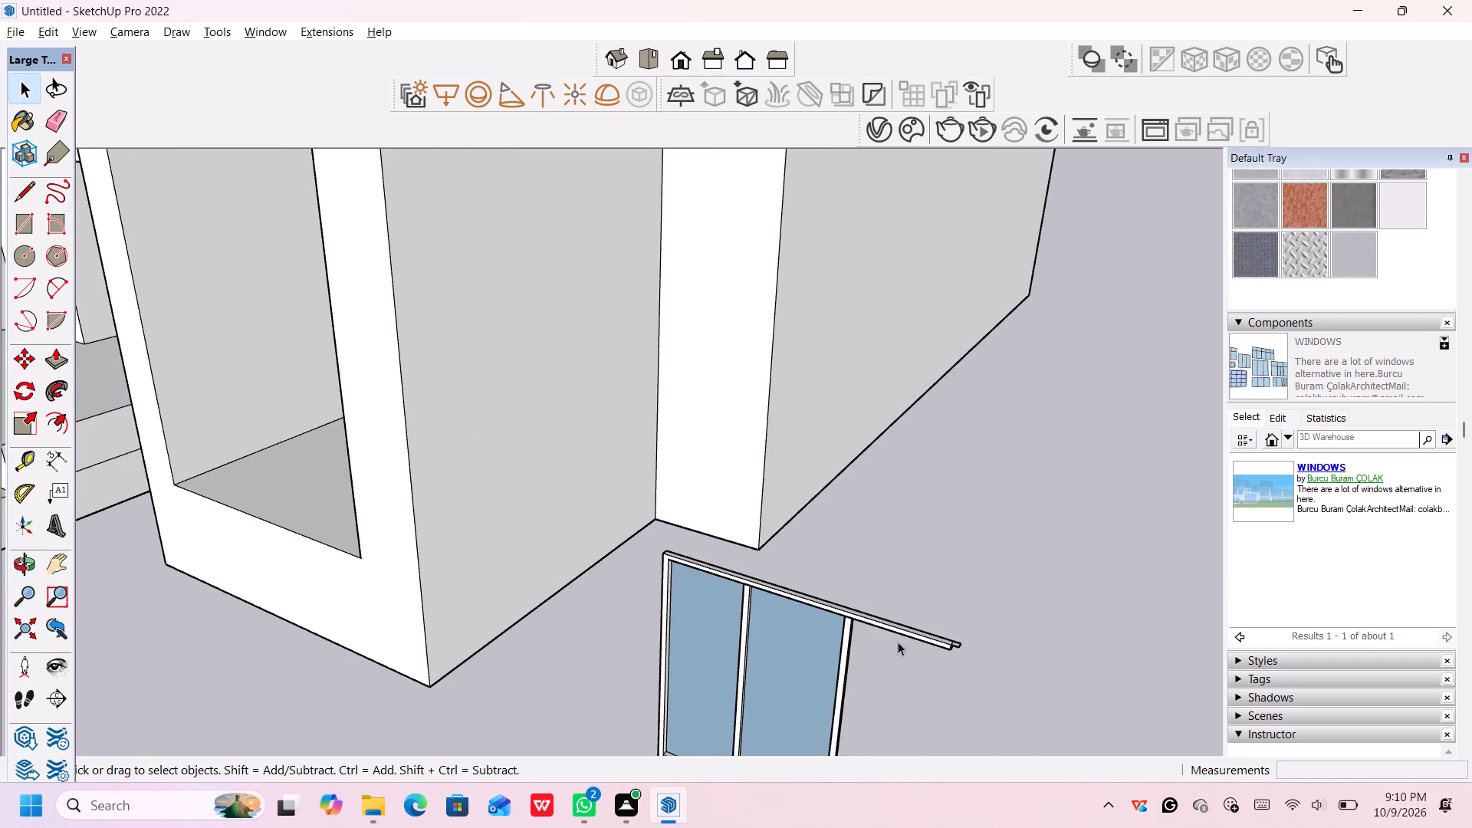
pyautogui.scroll(-1, 896, 642)
pyautogui.moveTo(858, 672); pyautogui.dragTo(868, 654, button='middle')
pyautogui.scroll(4, 873, 615)
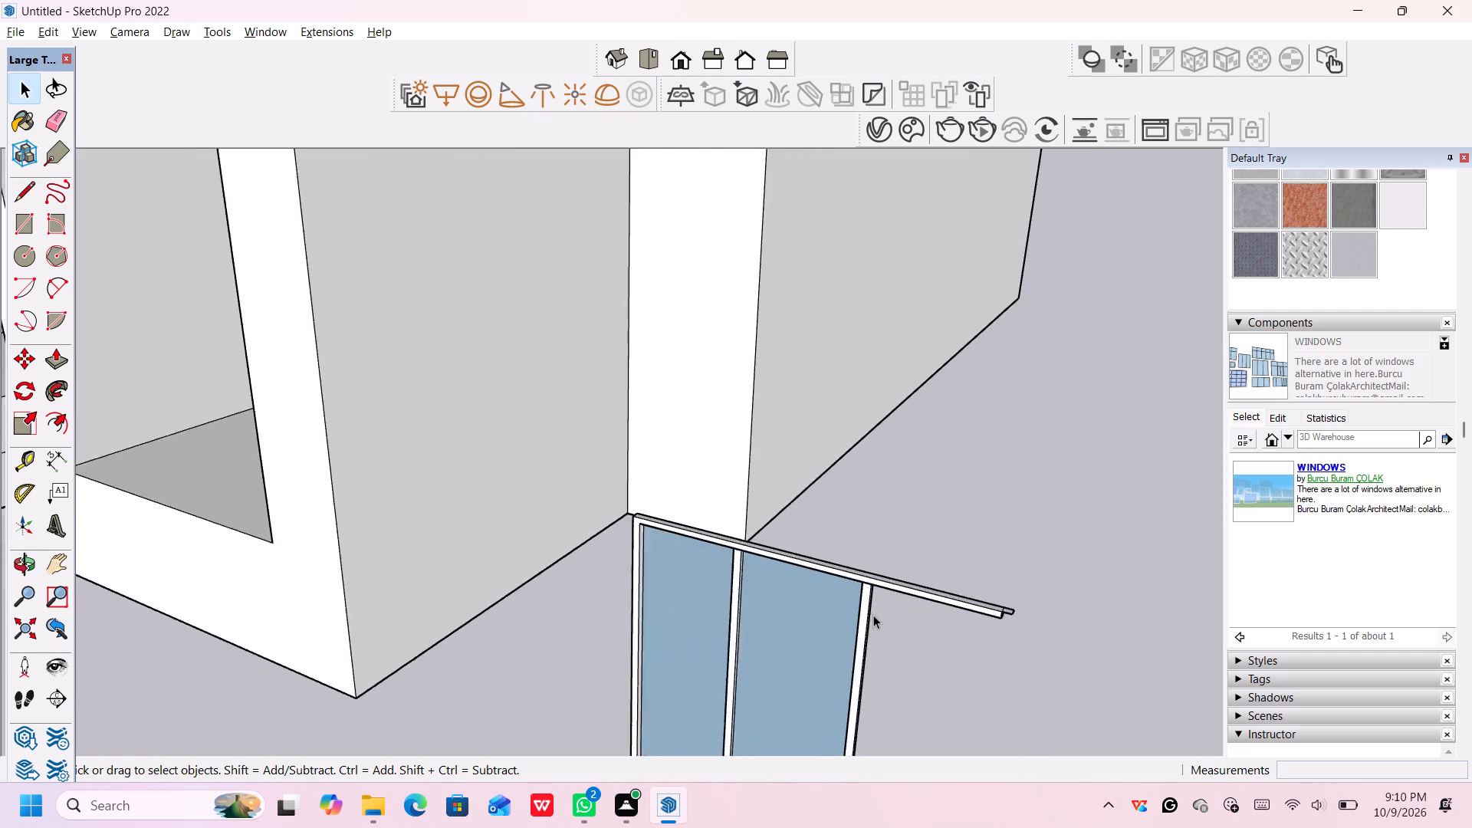
pyautogui.scroll(8, 873, 615)
pyautogui.moveTo(879, 545); pyautogui.dragTo(919, 659, button='middle')
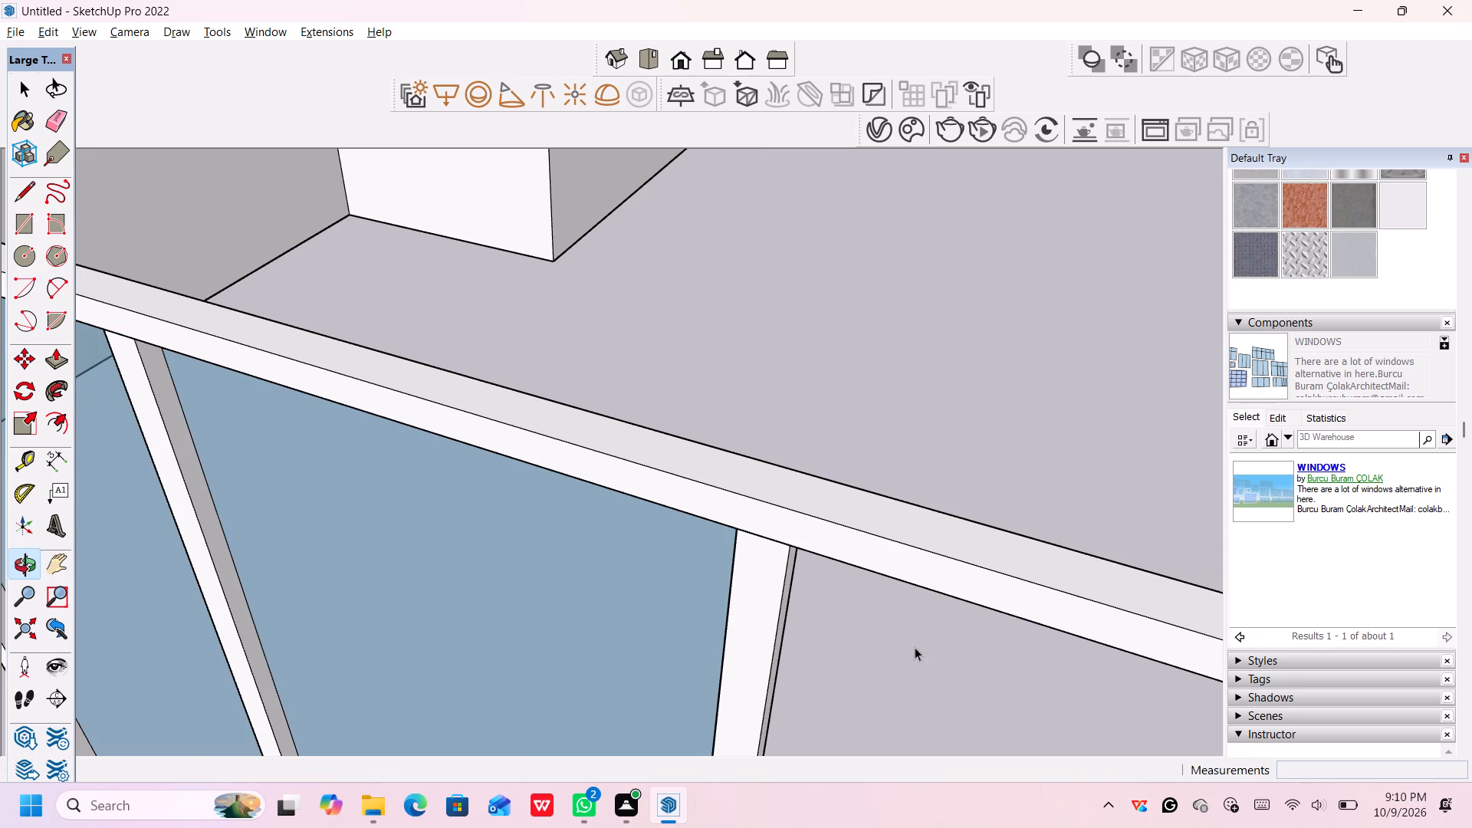
pyautogui.moveTo(836, 570); pyautogui.dragTo(884, 225, button='middle')
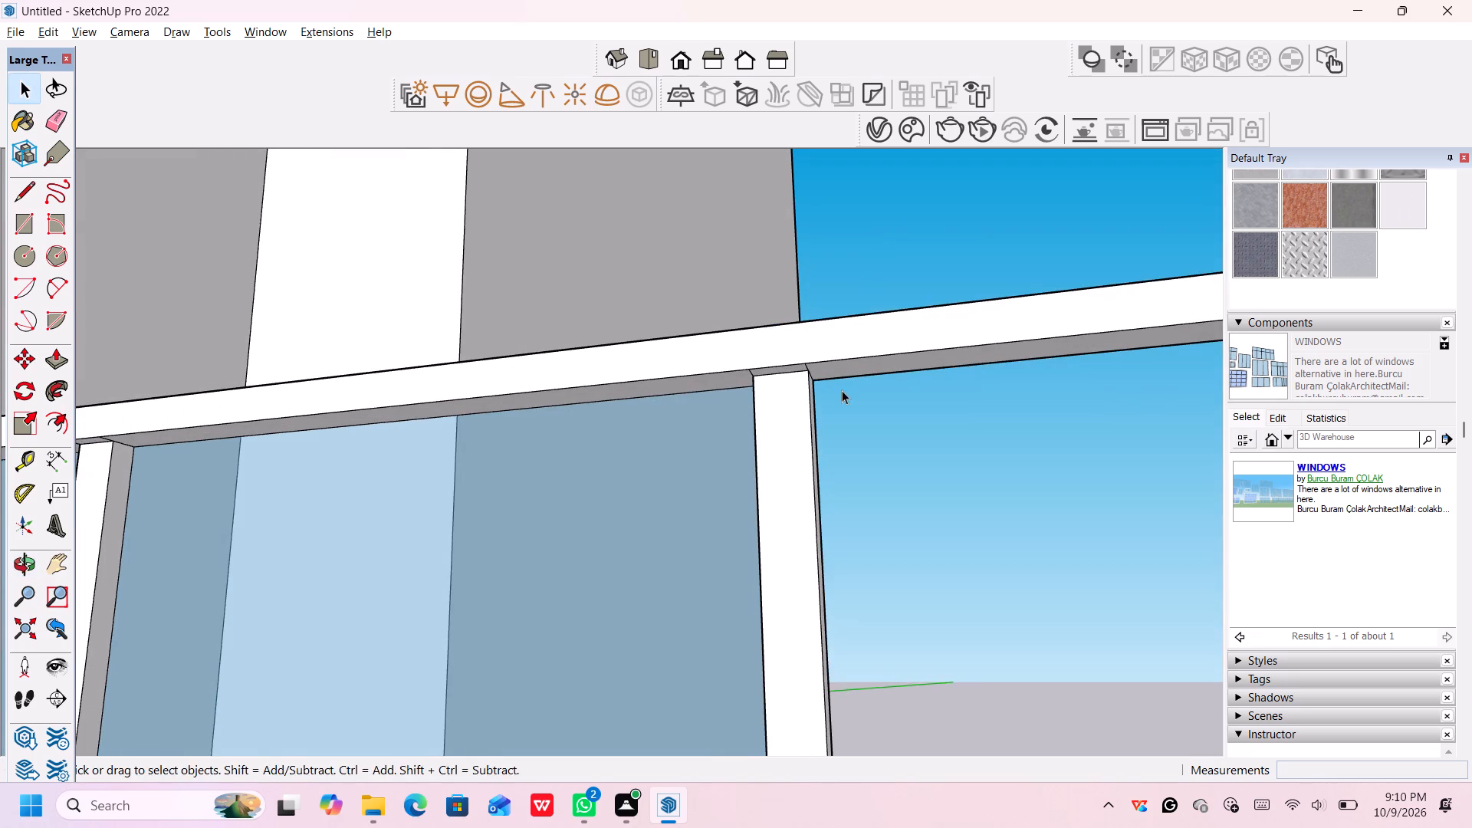
pyautogui.moveTo(841, 390); pyautogui.dragTo(835, 350, button='middle')
pyautogui.scroll(1, 835, 353)
pyautogui.press('l')
pyautogui.press('Return')
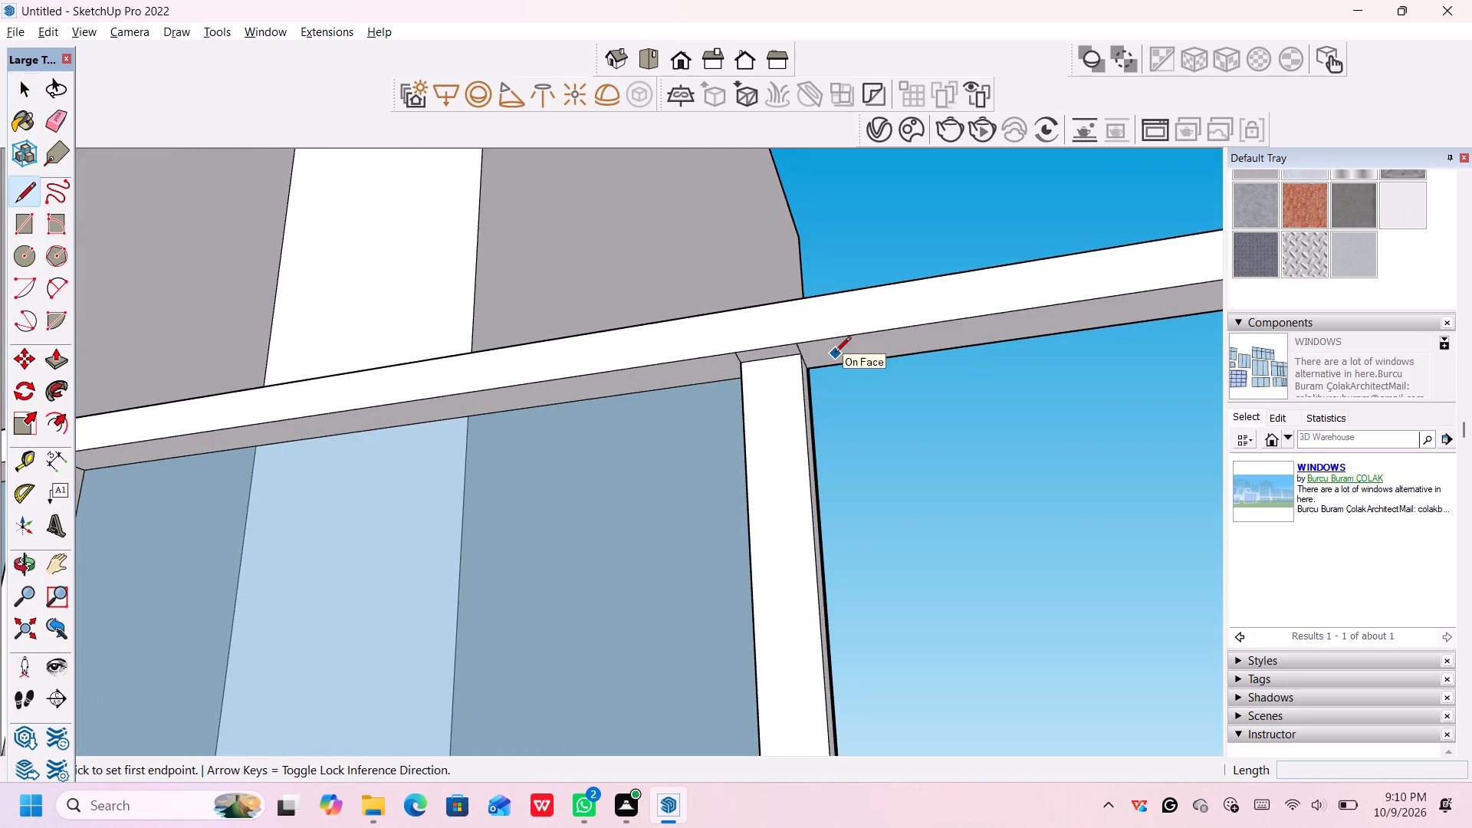
pyautogui.click(797, 340)
pyautogui.click(794, 300)
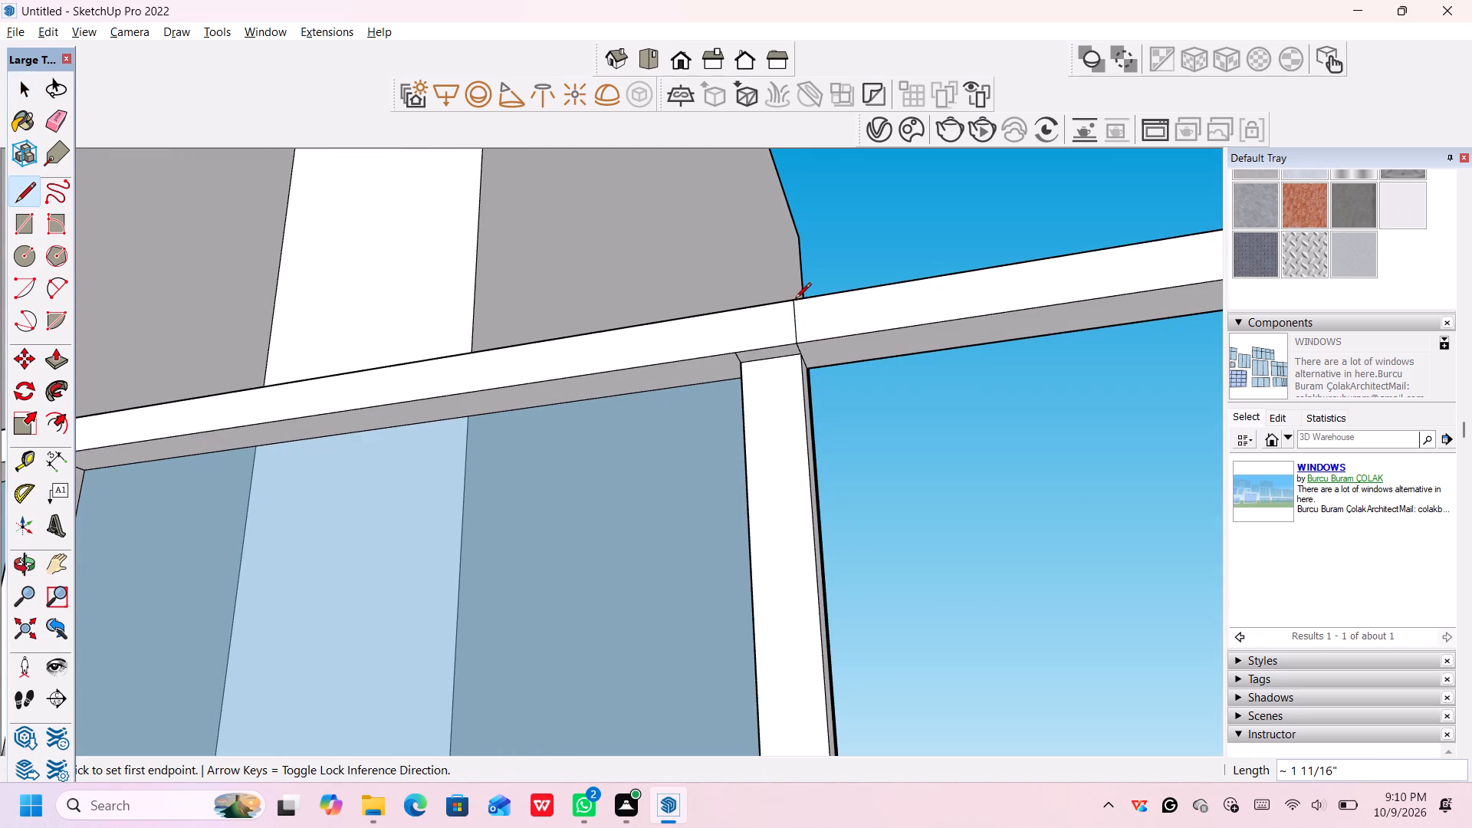
pyautogui.moveTo(798, 310); pyautogui.dragTo(858, 525, button='middle')
pyautogui.moveTo(840, 450); pyautogui.dragTo(839, 649, button='middle')
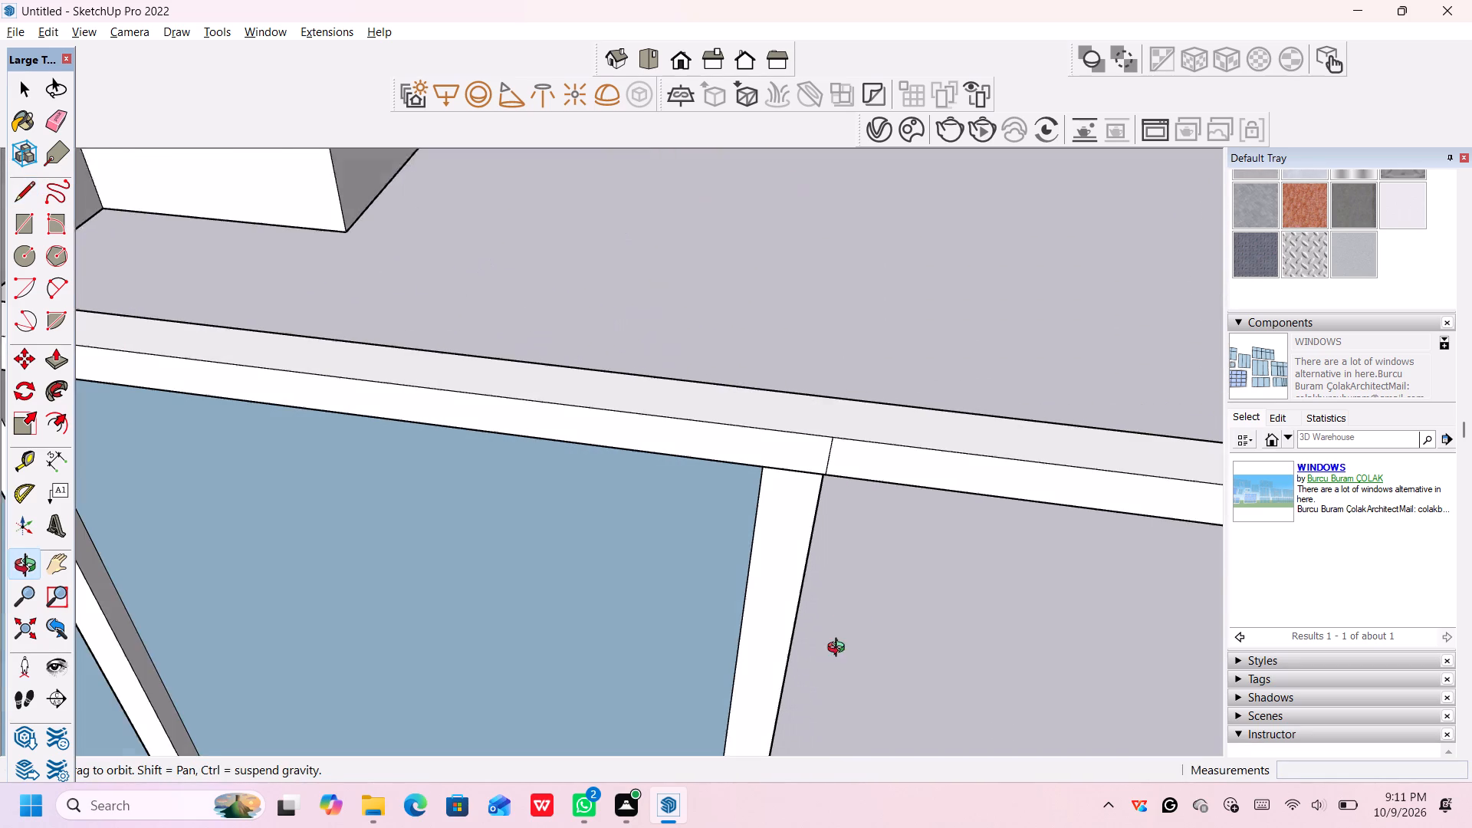
pyautogui.moveTo(839, 649); pyautogui.dragTo(839, 662, button='middle')
pyautogui.click(831, 445)
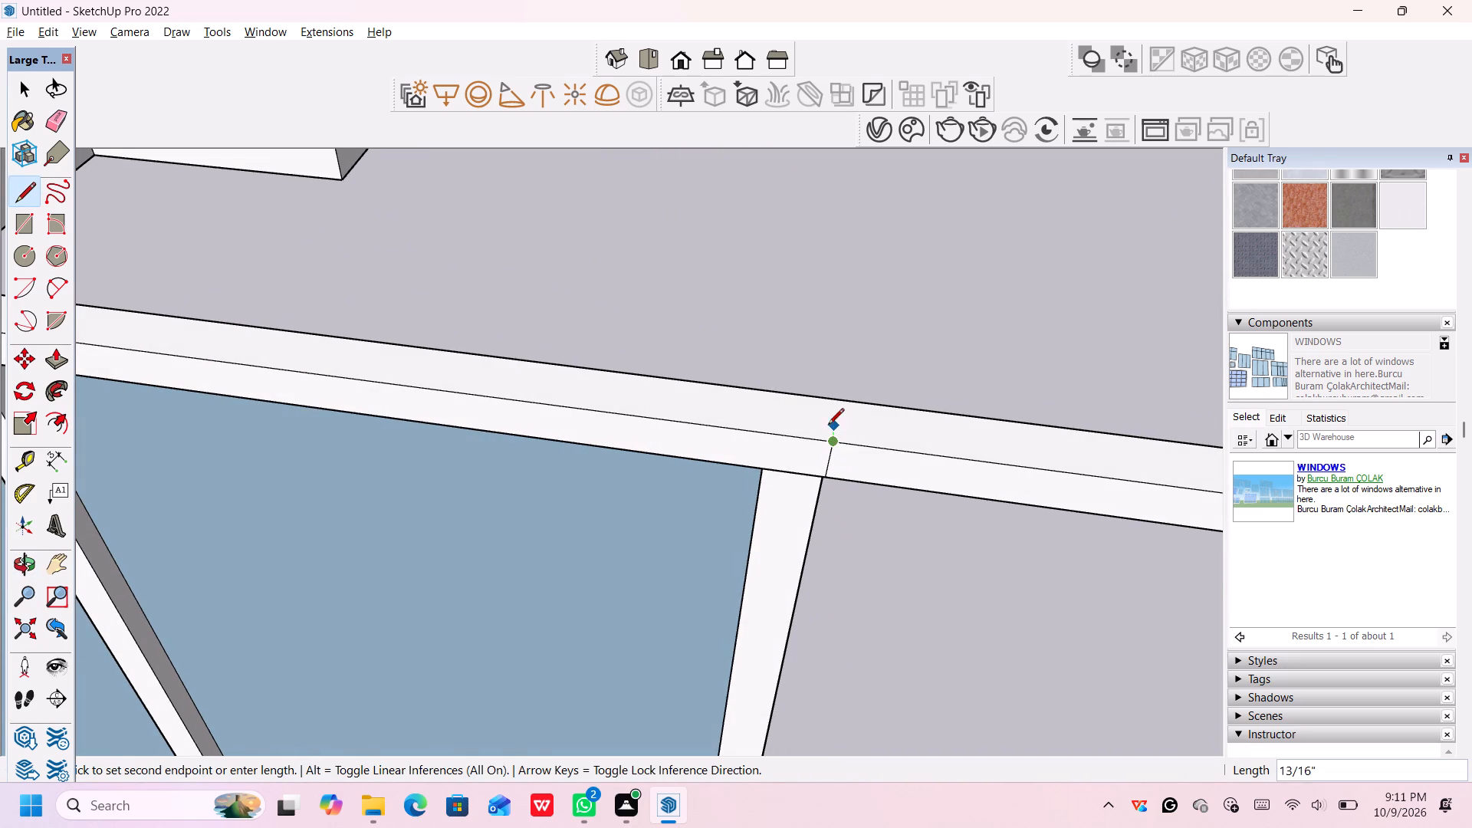
pyautogui.click(828, 402)
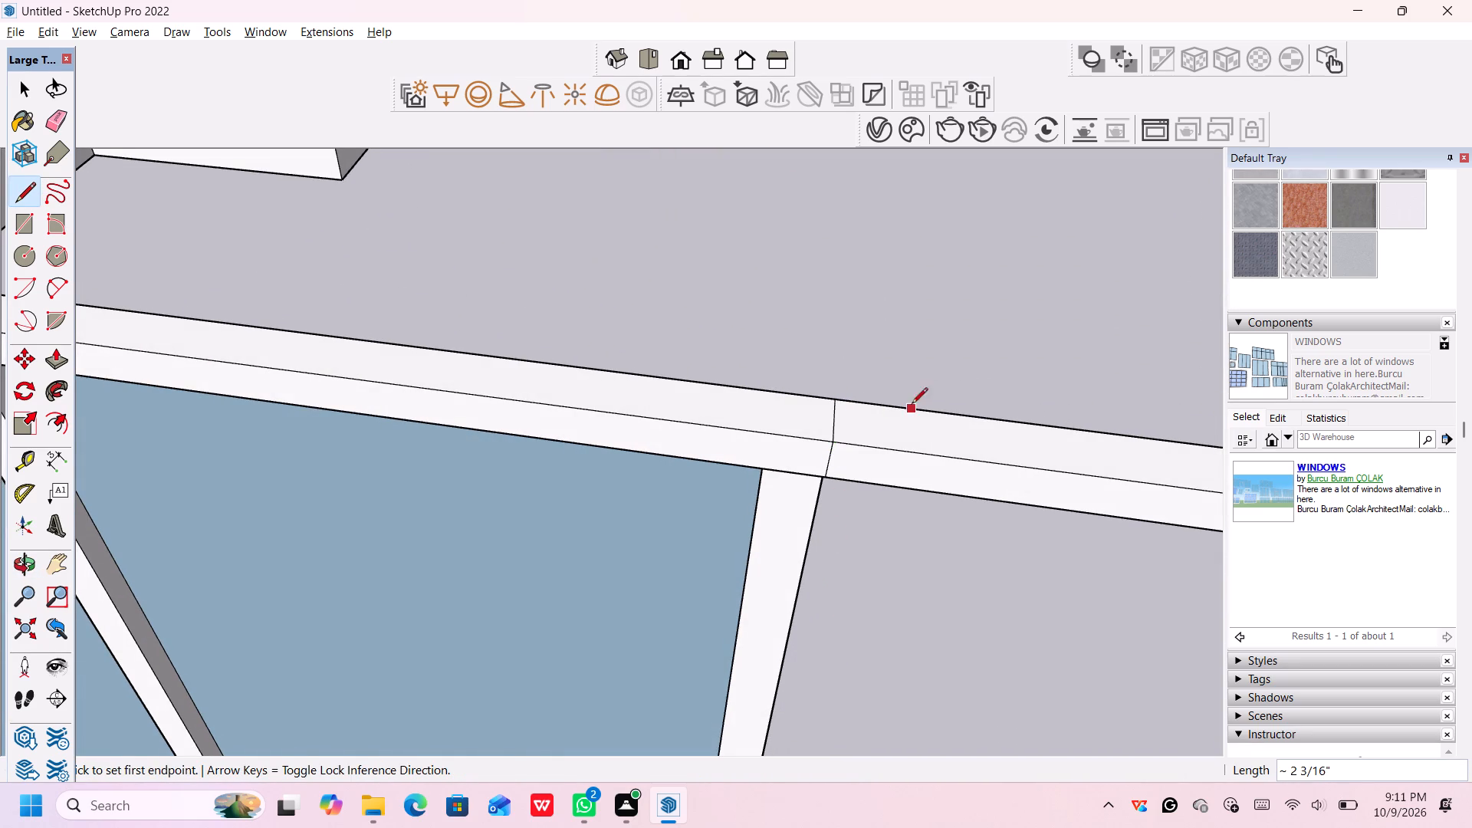
# Examine the top rail's split and its projecting section from behind, above and the front.
pyautogui.moveTo(925, 365); pyautogui.dragTo(798, 638, button='middle')
pyautogui.moveTo(913, 505); pyautogui.dragTo(724, 573, button='middle')
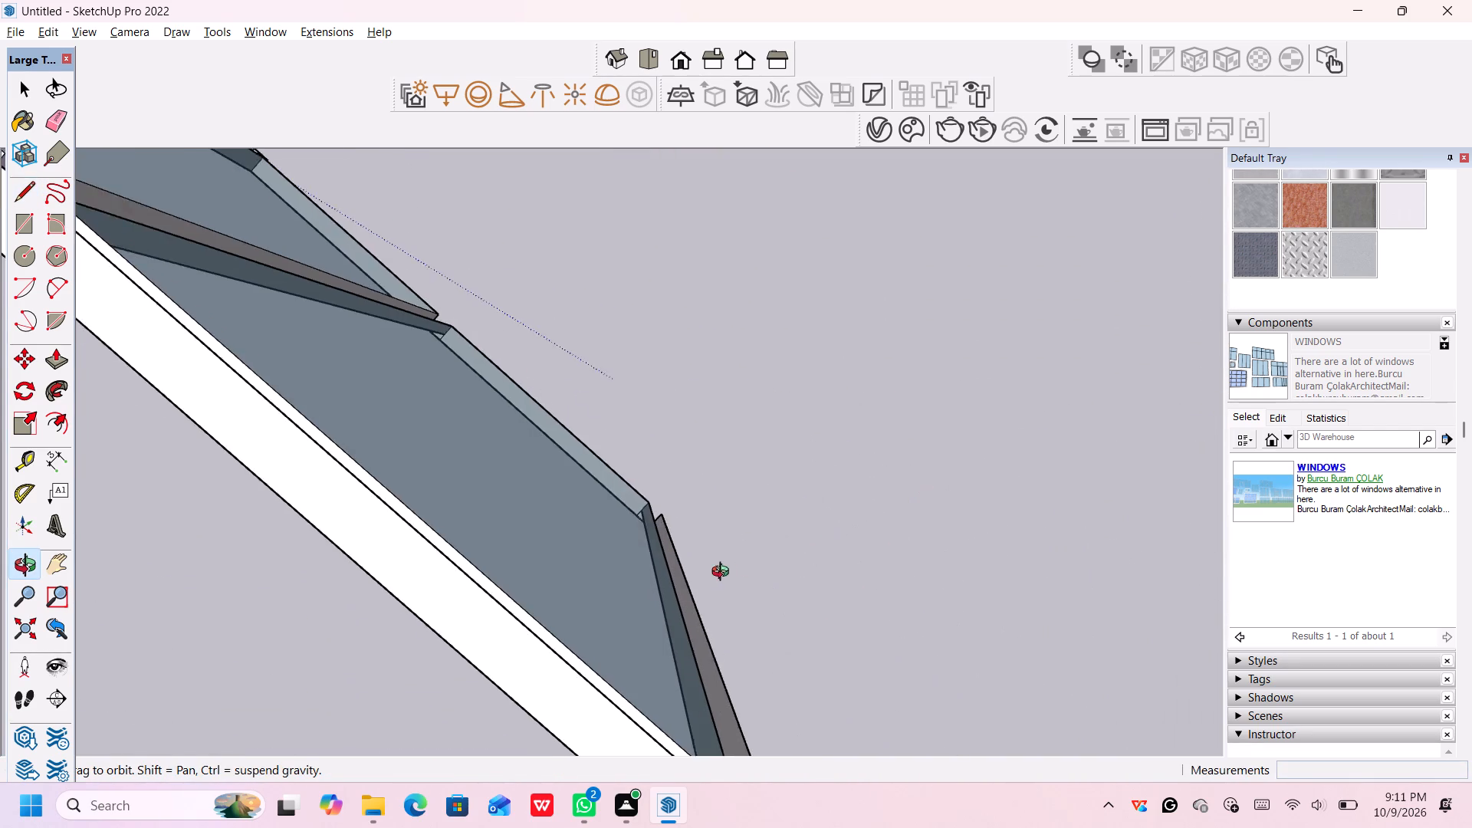
pyautogui.moveTo(724, 573); pyautogui.dragTo(702, 573, button='middle')
pyautogui.scroll(-7, 767, 570)
pyautogui.scroll(-7, 830, 596)
pyautogui.moveTo(856, 662); pyautogui.dragTo(857, 639, button='middle')
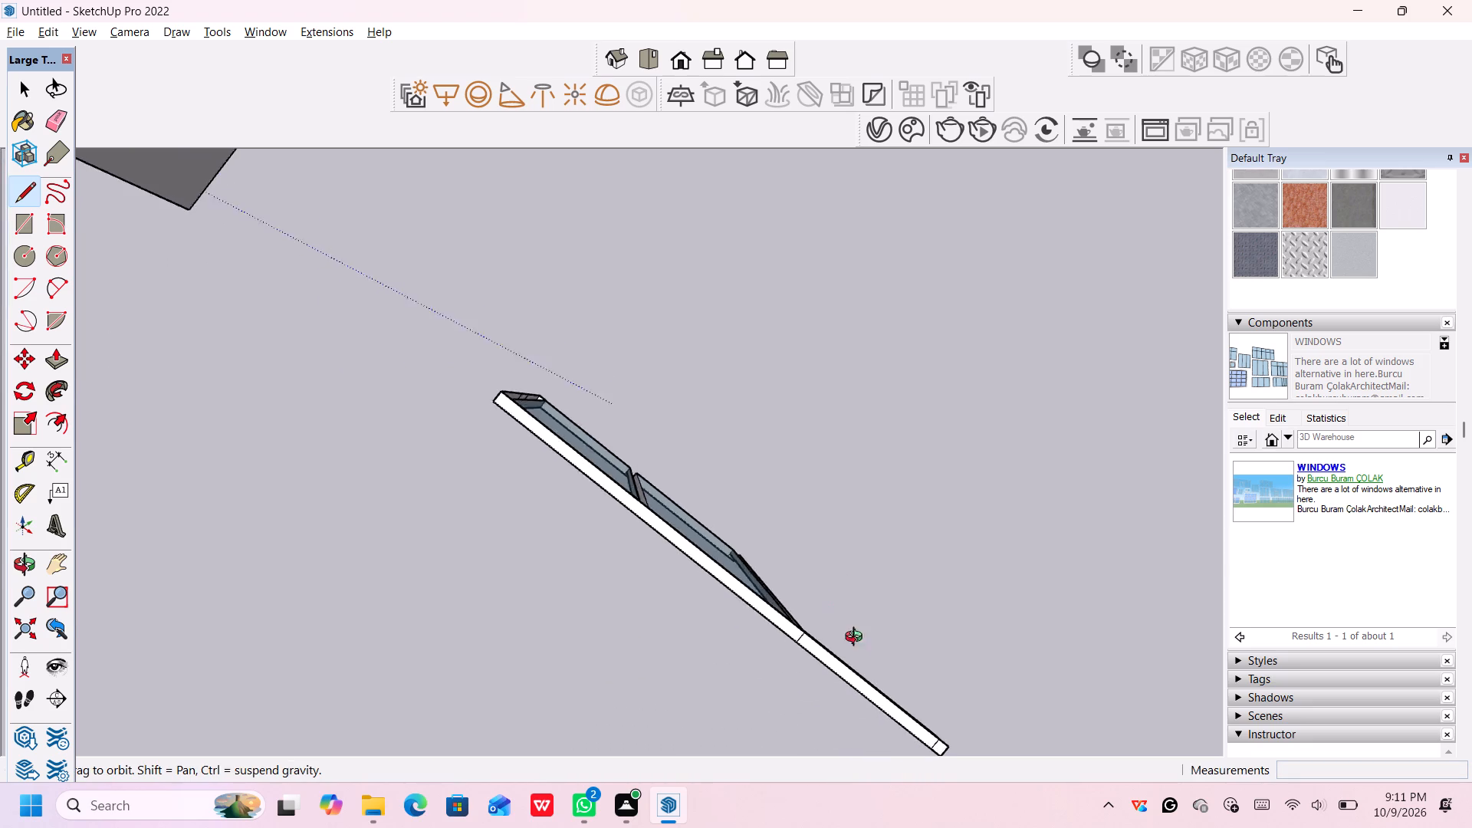
pyautogui.moveTo(857, 639); pyautogui.dragTo(934, 363, button='middle')
pyautogui.scroll(1, 918, 488)
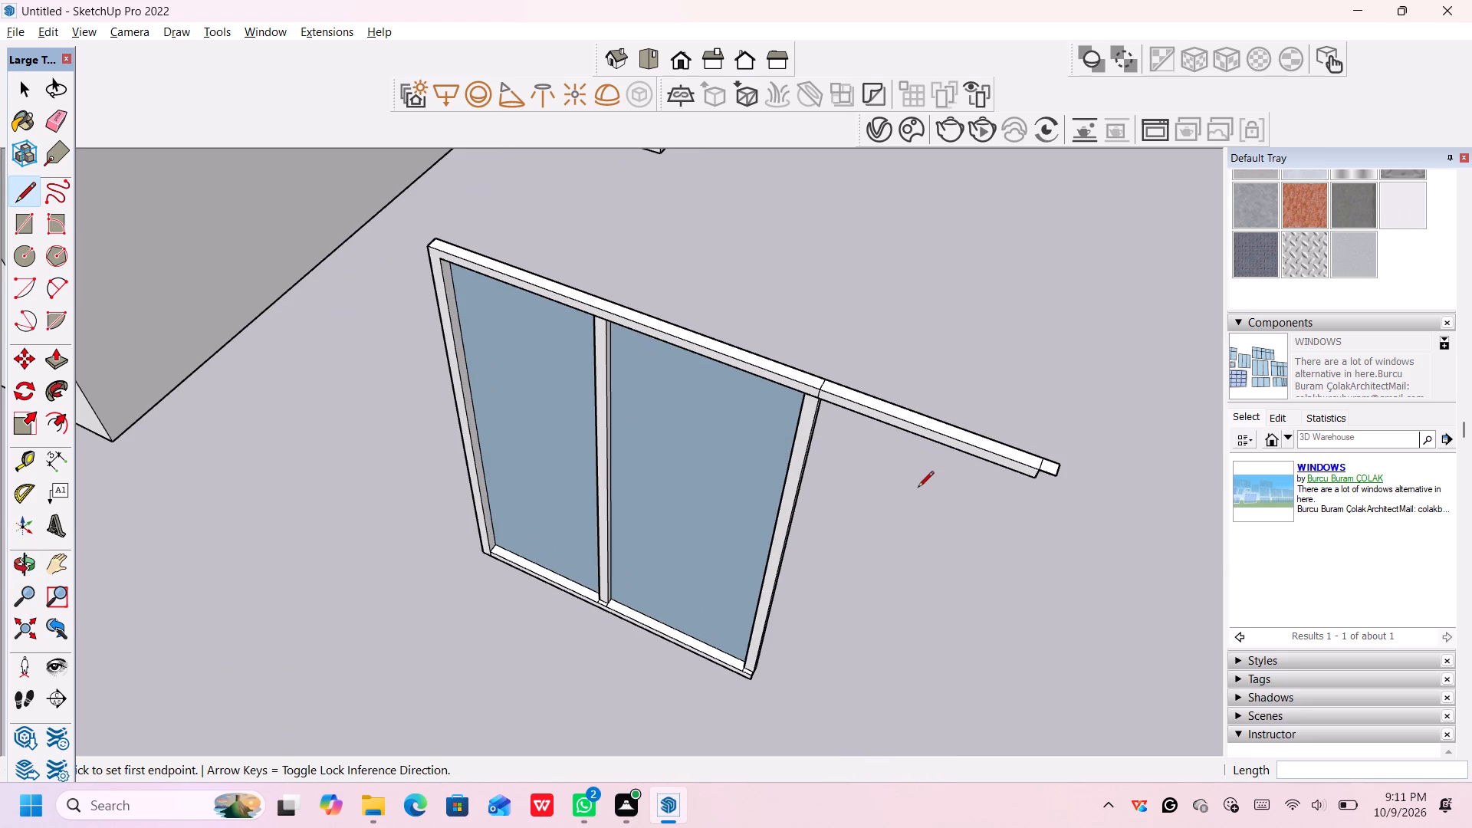
# Delete the top rail section projecting beyond the second pane, together with its leftover end piece.
pyautogui.press('space')
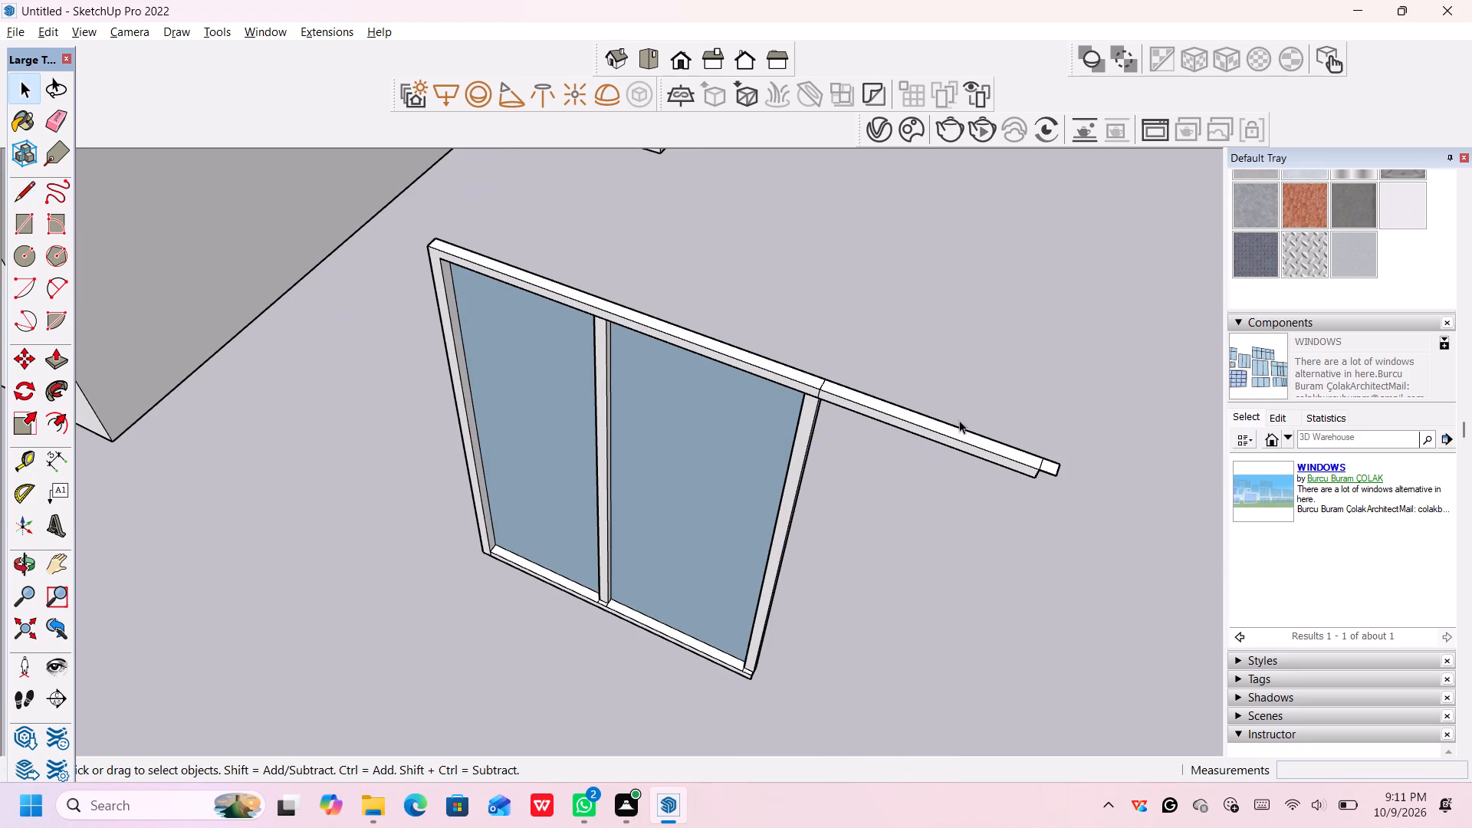
pyautogui.click(1003, 390)
pyautogui.moveTo(1017, 378); pyautogui.dragTo(947, 493)
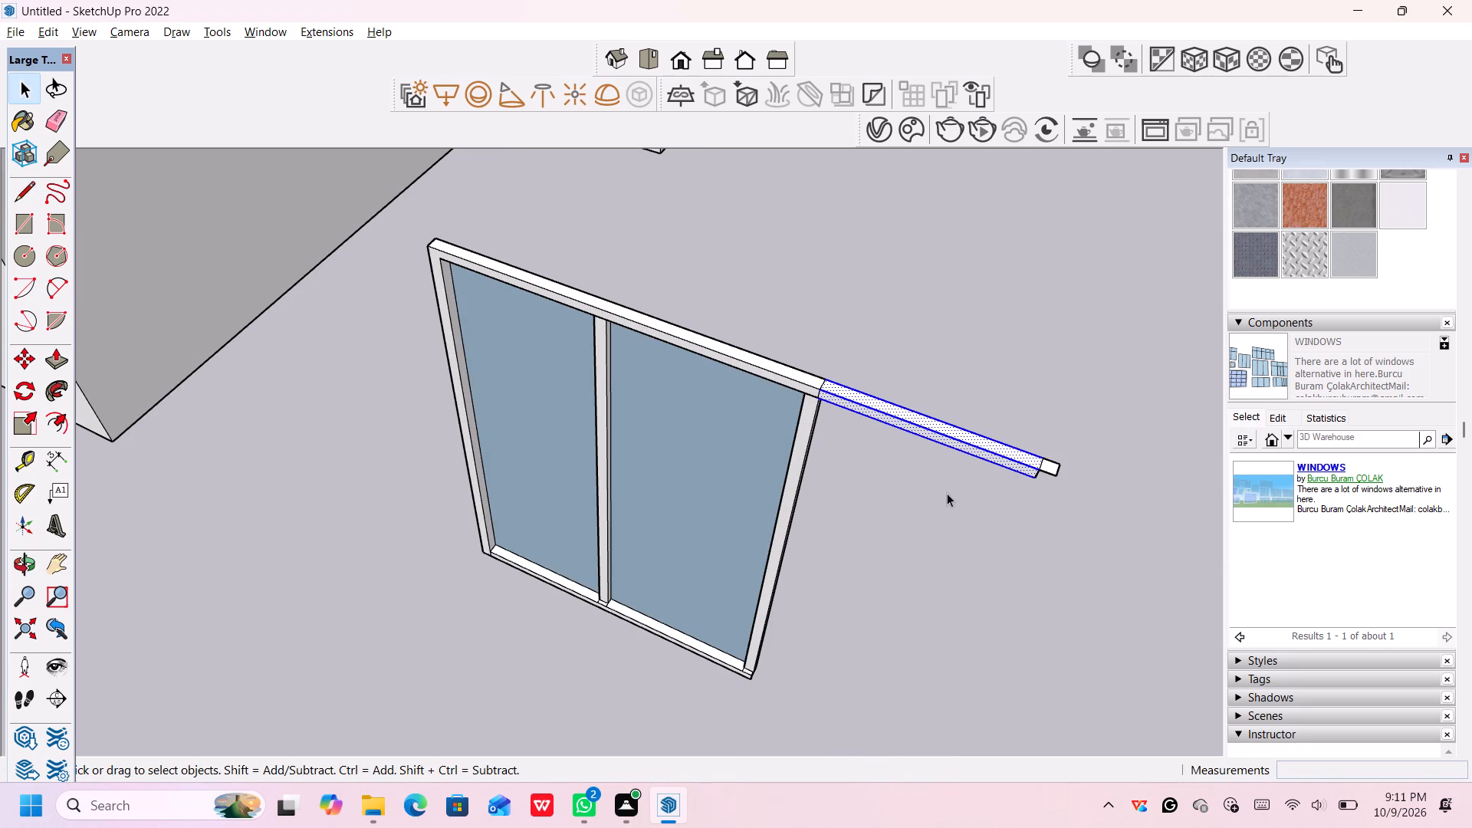
pyautogui.press('Delete')
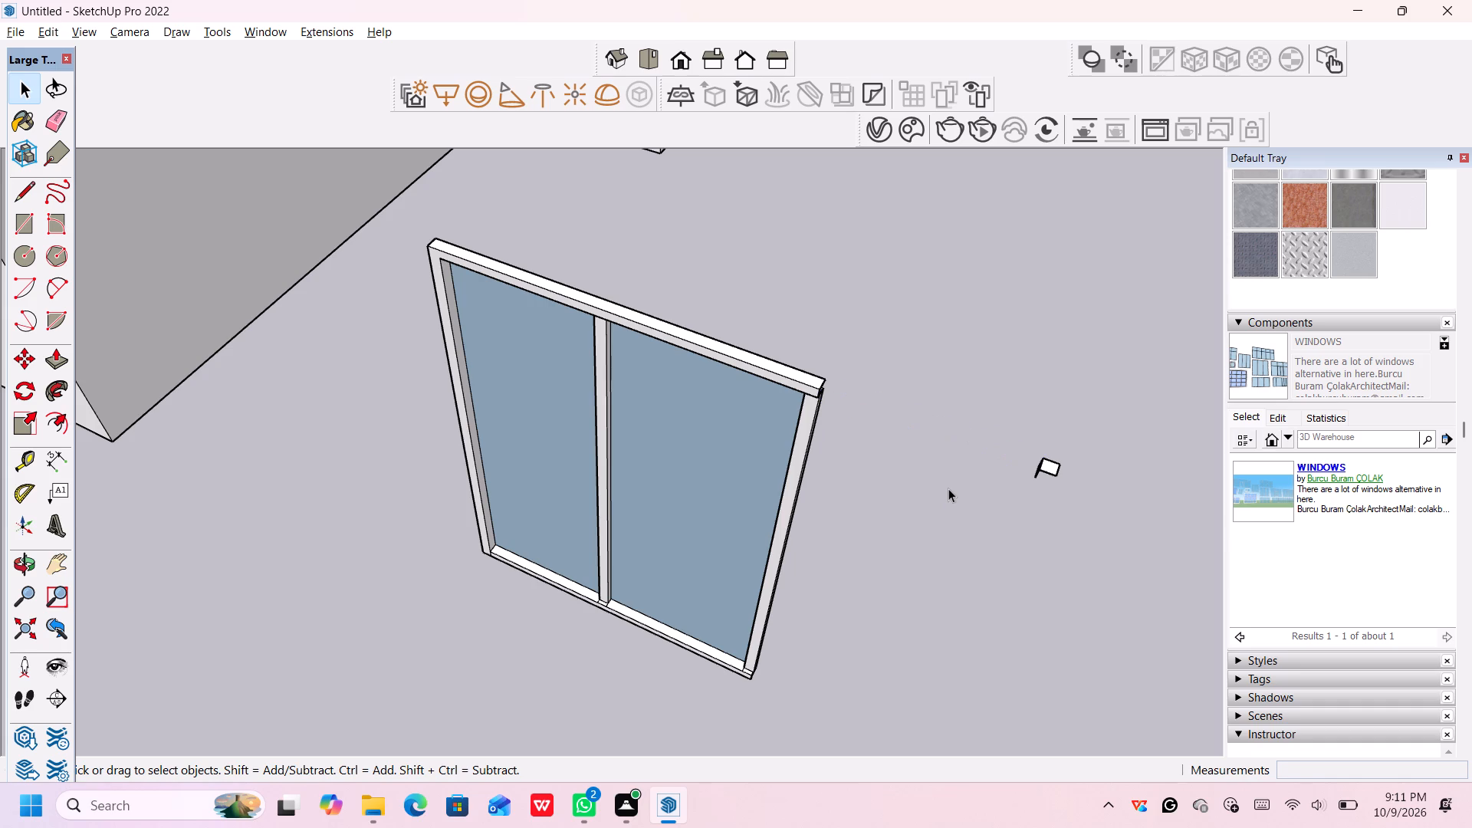
pyautogui.moveTo(1127, 404); pyautogui.dragTo(969, 589)
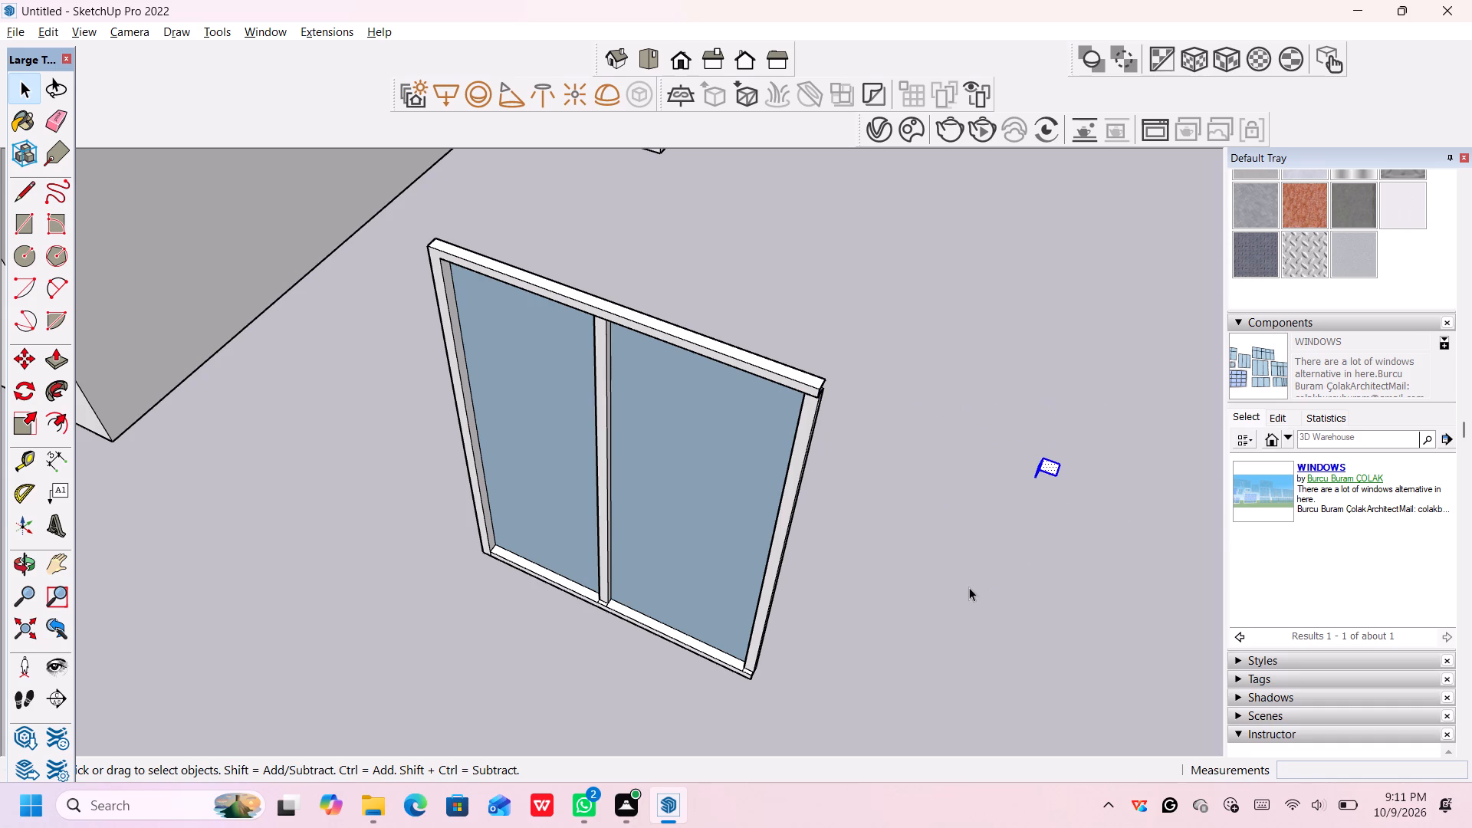
pyautogui.press('Delete')
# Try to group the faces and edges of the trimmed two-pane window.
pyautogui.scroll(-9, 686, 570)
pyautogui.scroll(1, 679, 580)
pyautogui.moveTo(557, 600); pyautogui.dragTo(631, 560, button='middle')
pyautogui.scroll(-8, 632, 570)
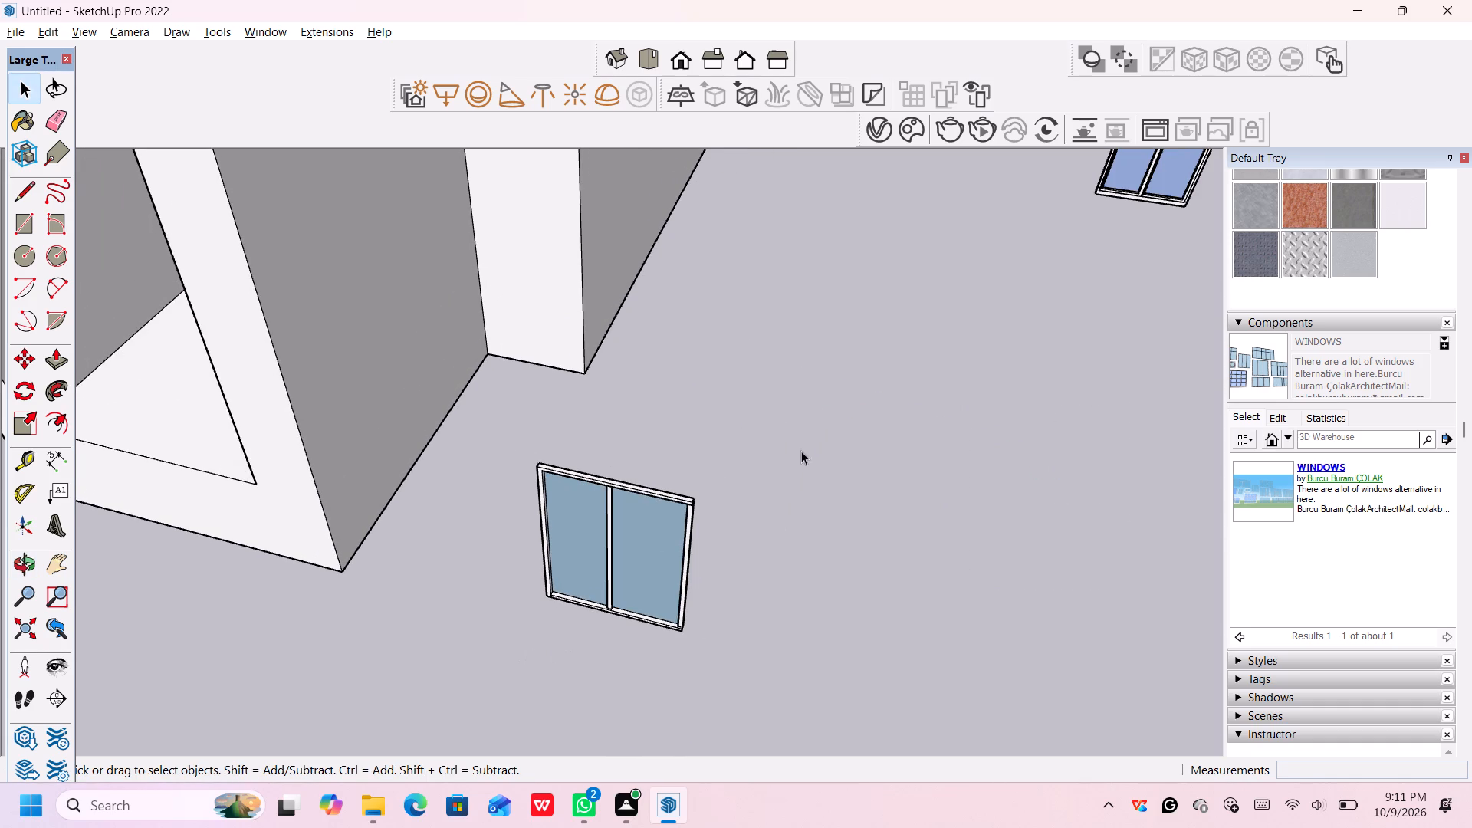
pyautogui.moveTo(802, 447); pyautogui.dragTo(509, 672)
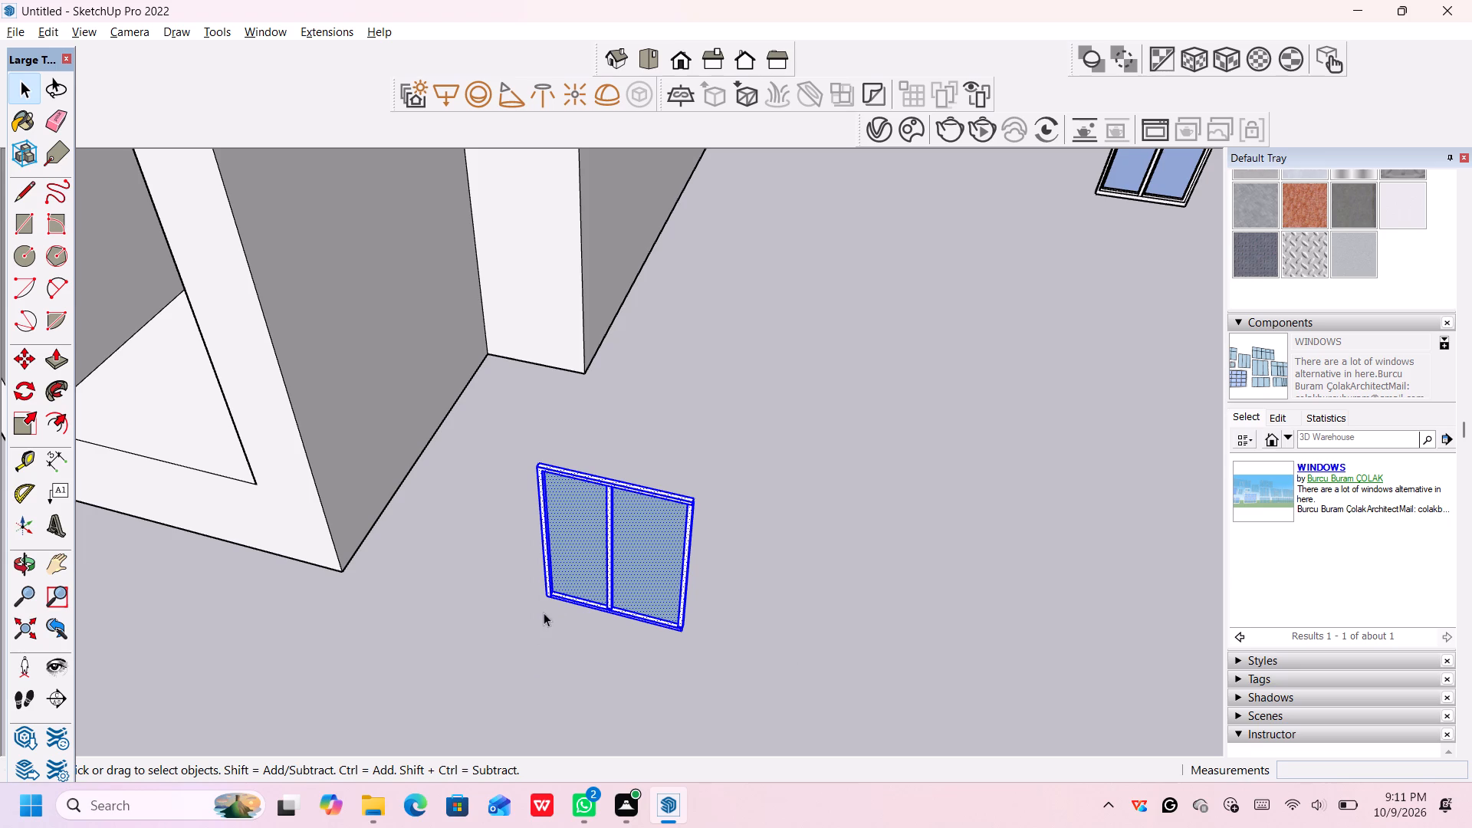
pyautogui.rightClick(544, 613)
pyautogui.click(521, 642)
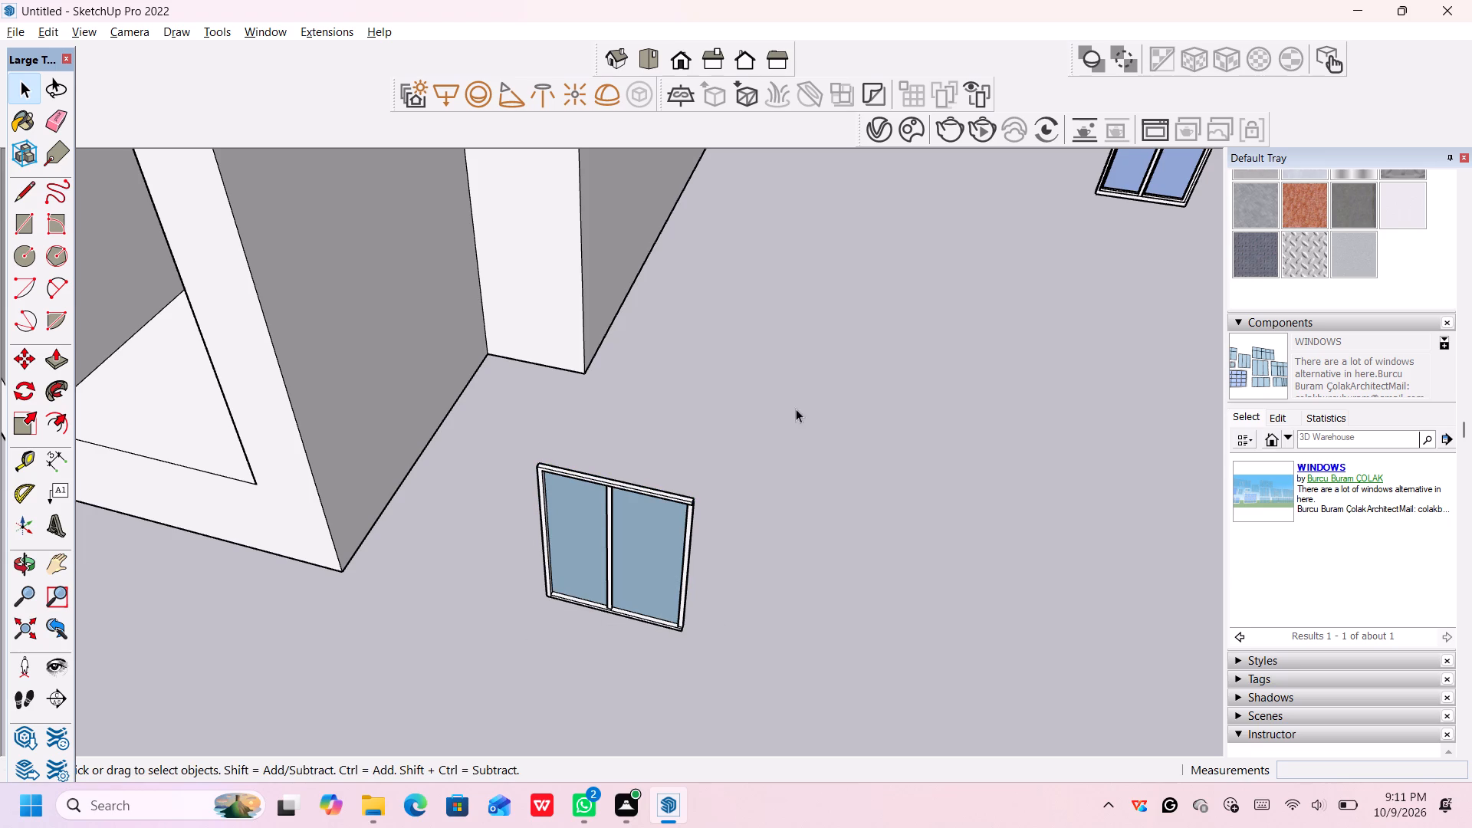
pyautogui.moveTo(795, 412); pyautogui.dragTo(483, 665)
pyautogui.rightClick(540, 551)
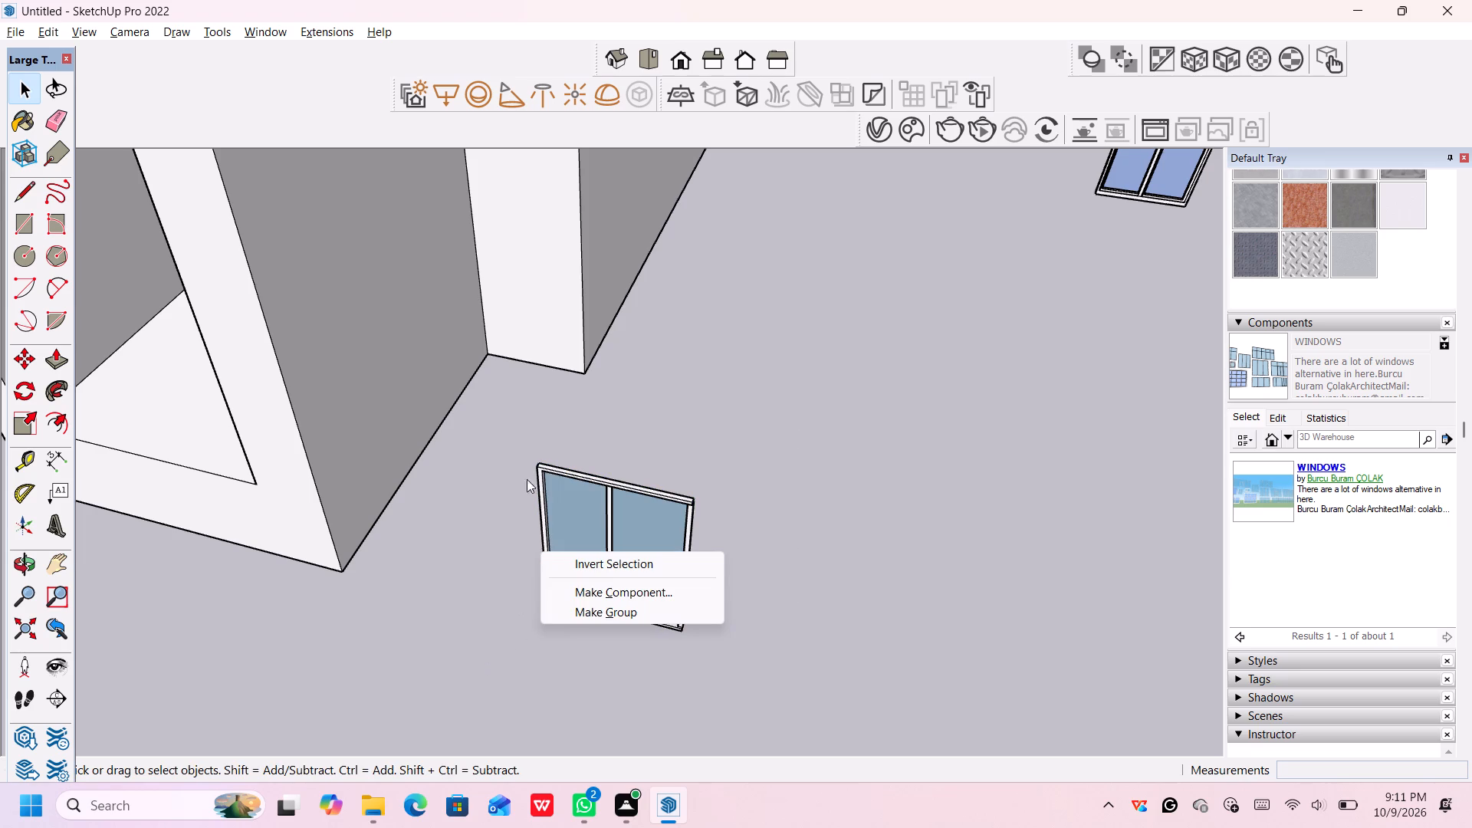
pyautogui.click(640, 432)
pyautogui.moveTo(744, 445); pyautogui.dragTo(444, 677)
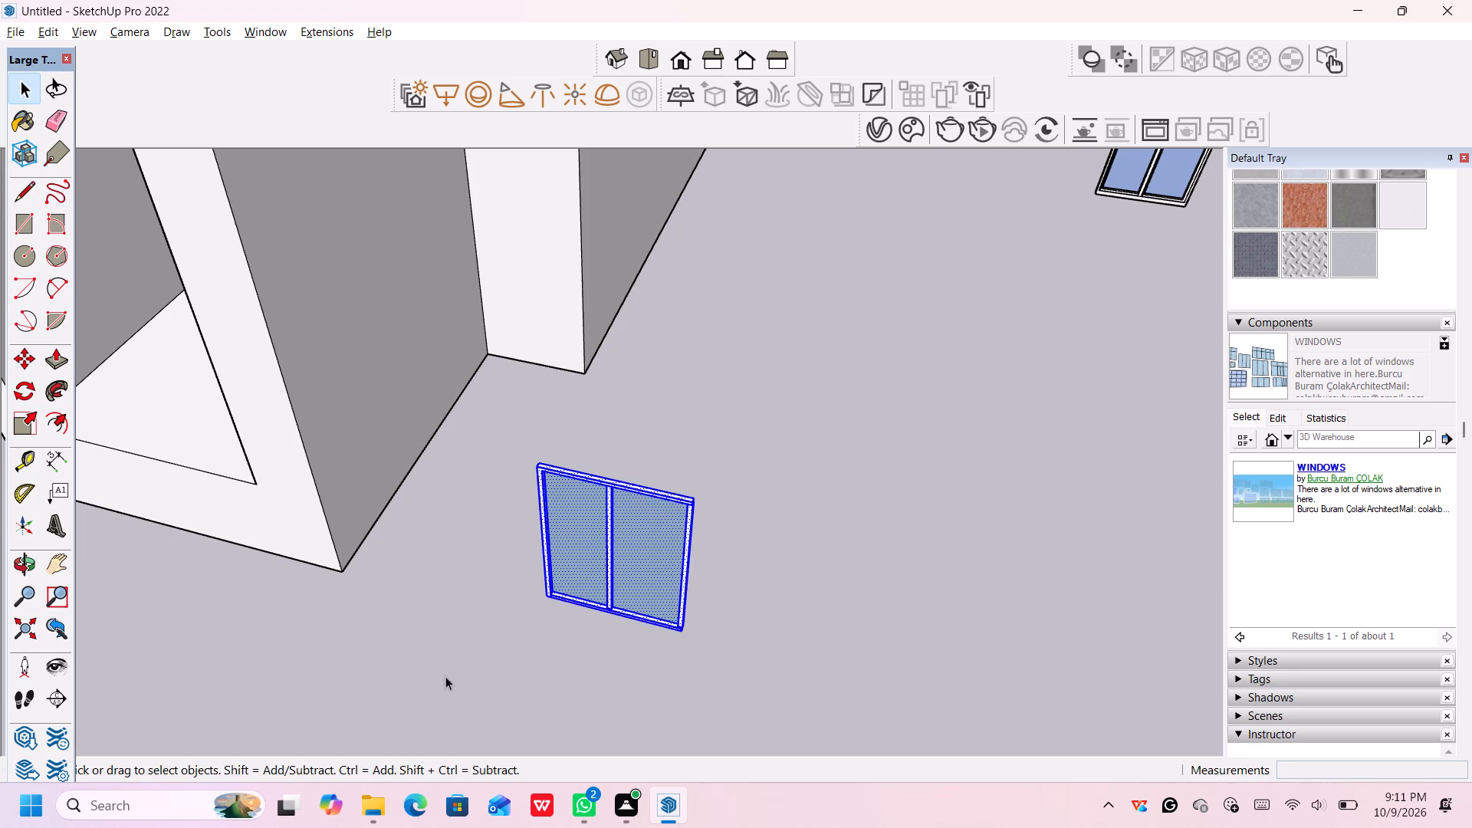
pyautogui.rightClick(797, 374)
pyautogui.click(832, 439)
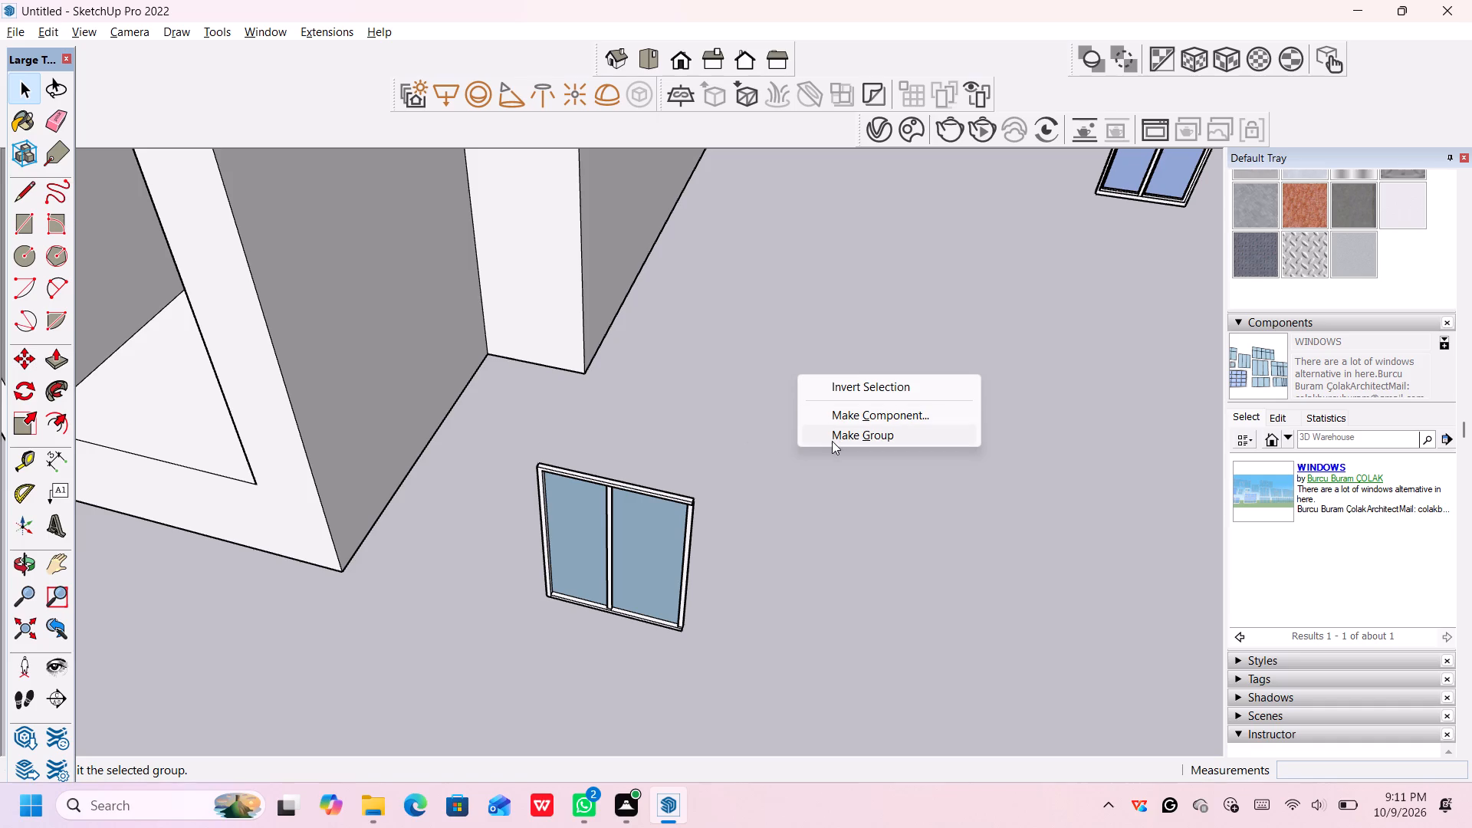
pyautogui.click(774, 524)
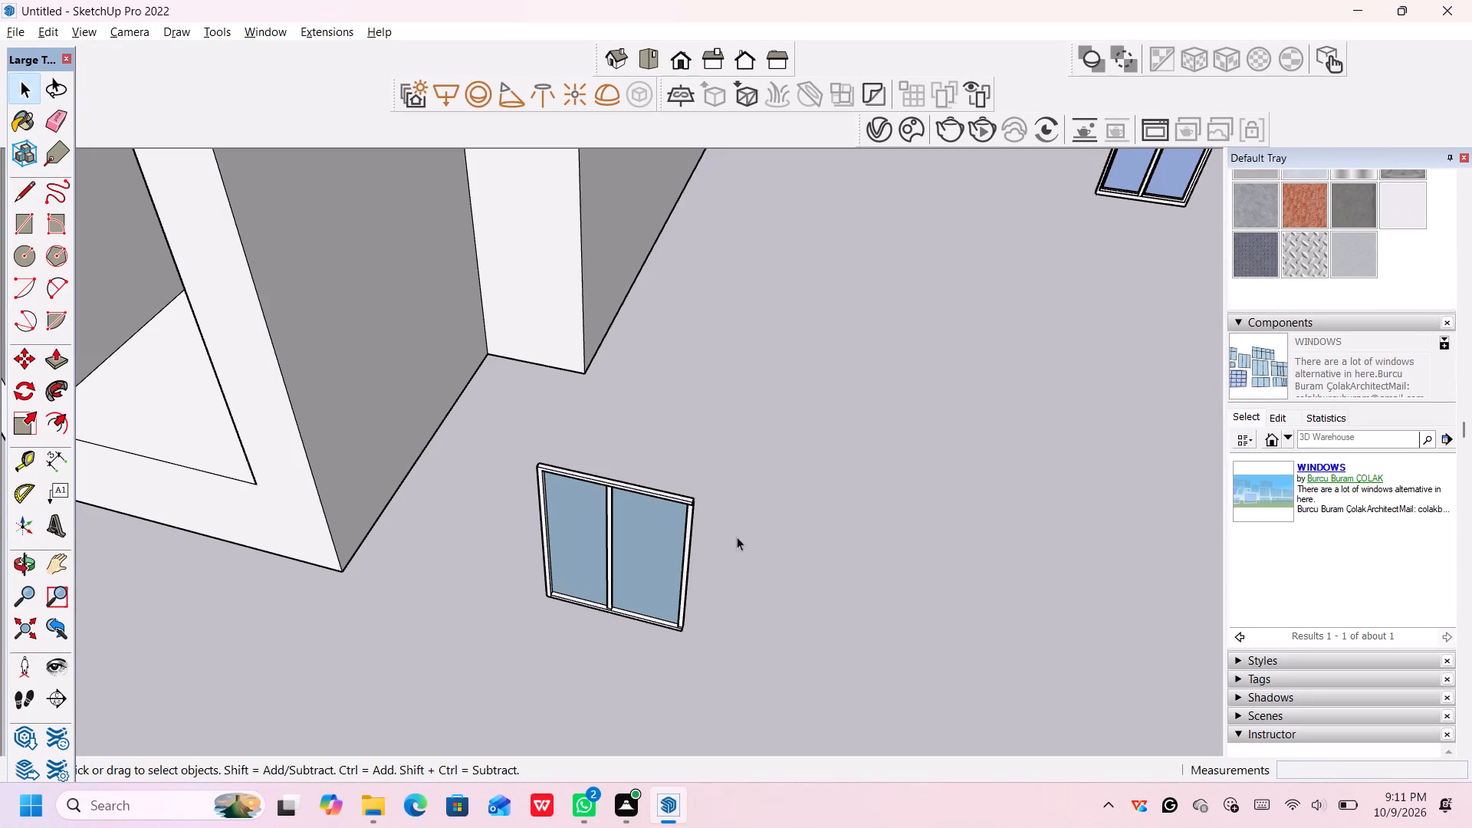
# Select all geometry of the trimmed two-pane window and make it a group.
pyautogui.click(646, 493)
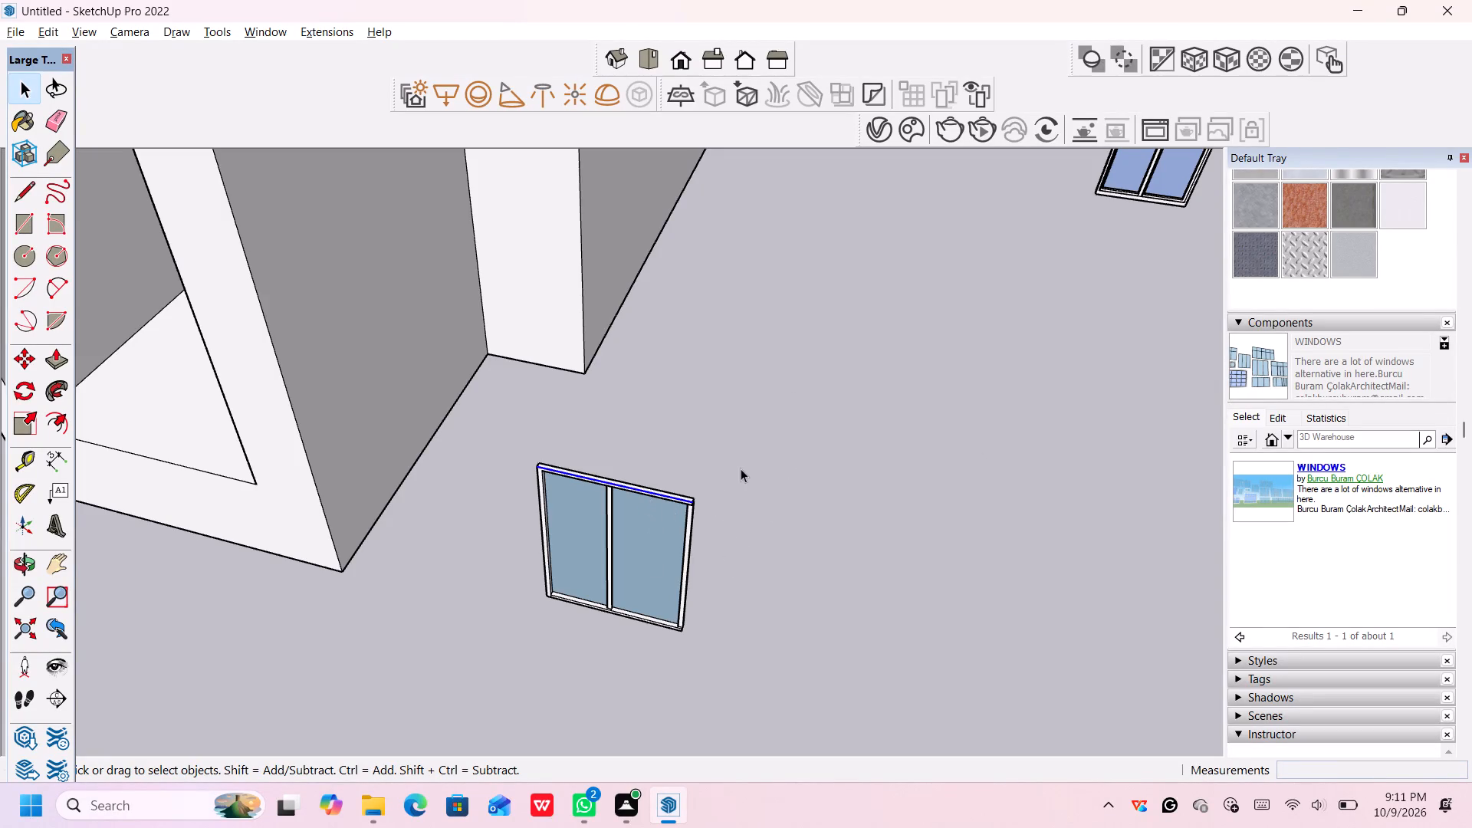
pyautogui.moveTo(744, 465); pyautogui.dragTo(495, 637)
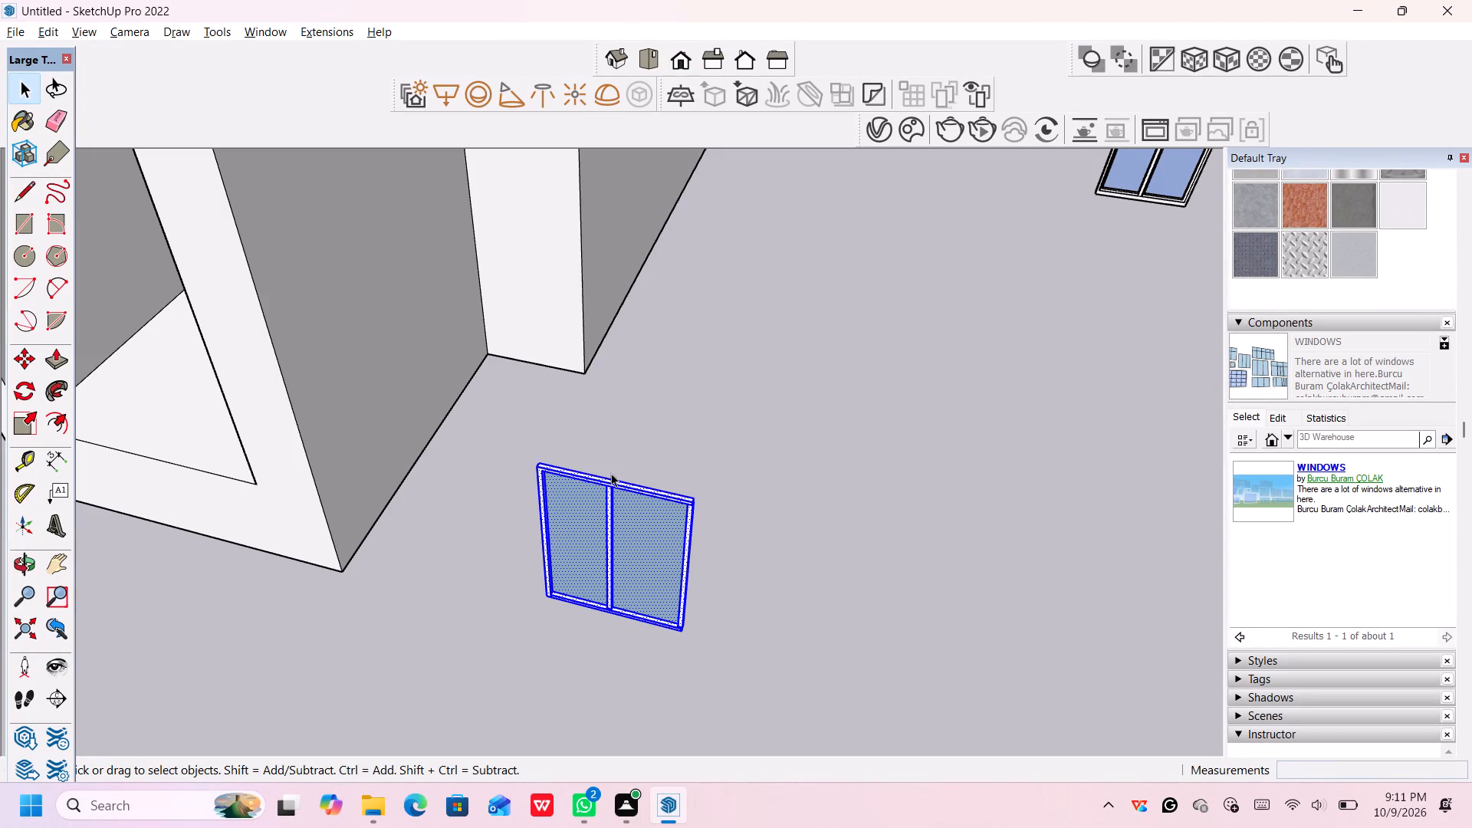
pyautogui.rightClick(606, 487)
pyautogui.click(665, 299)
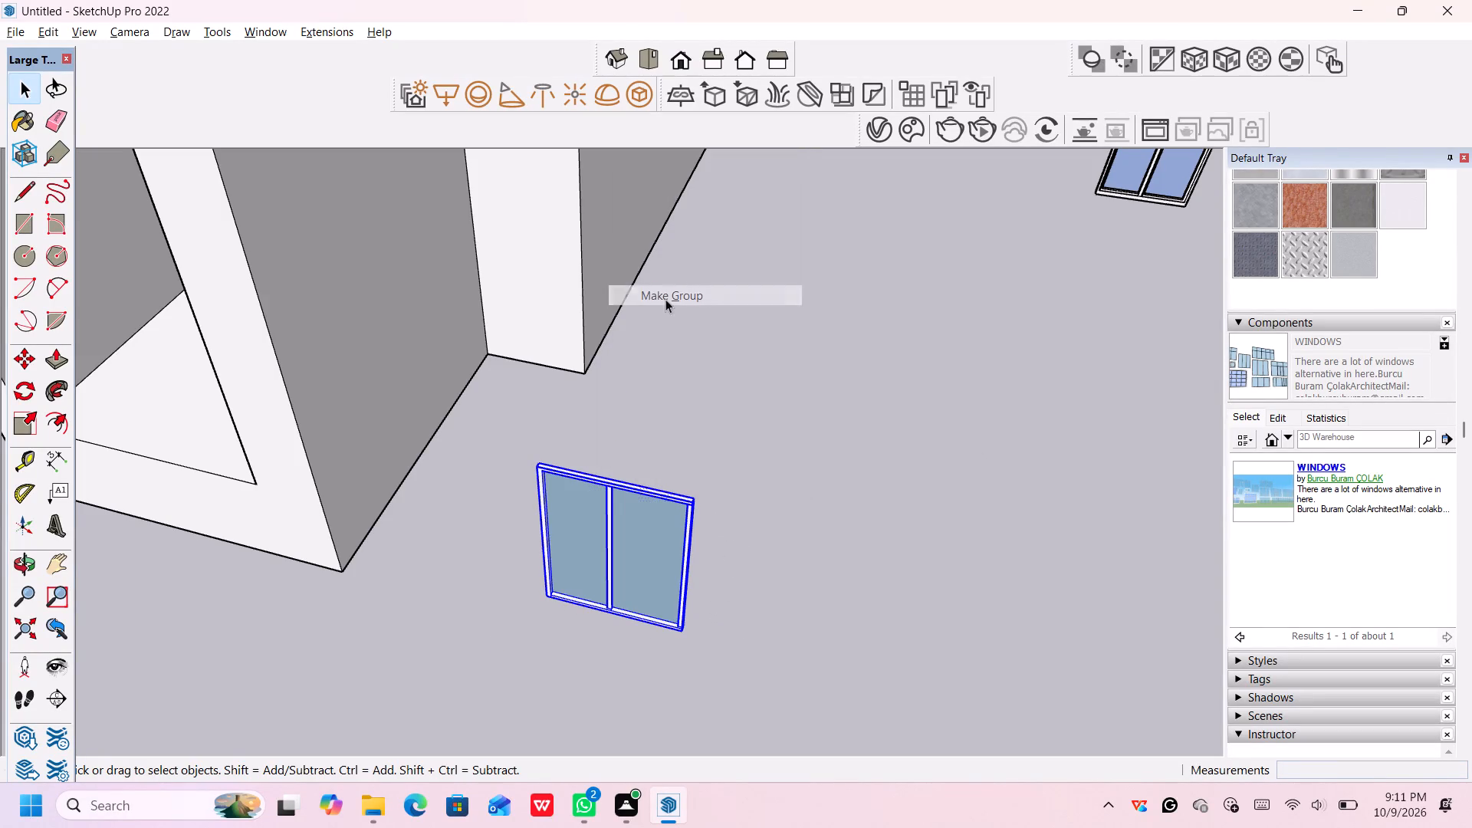
# Copy the grouped two-pane window about 43' 10" to the bottom corner of the balcony's recessed opening, beside the wall end.
pyautogui.scroll(-9, 598, 549)
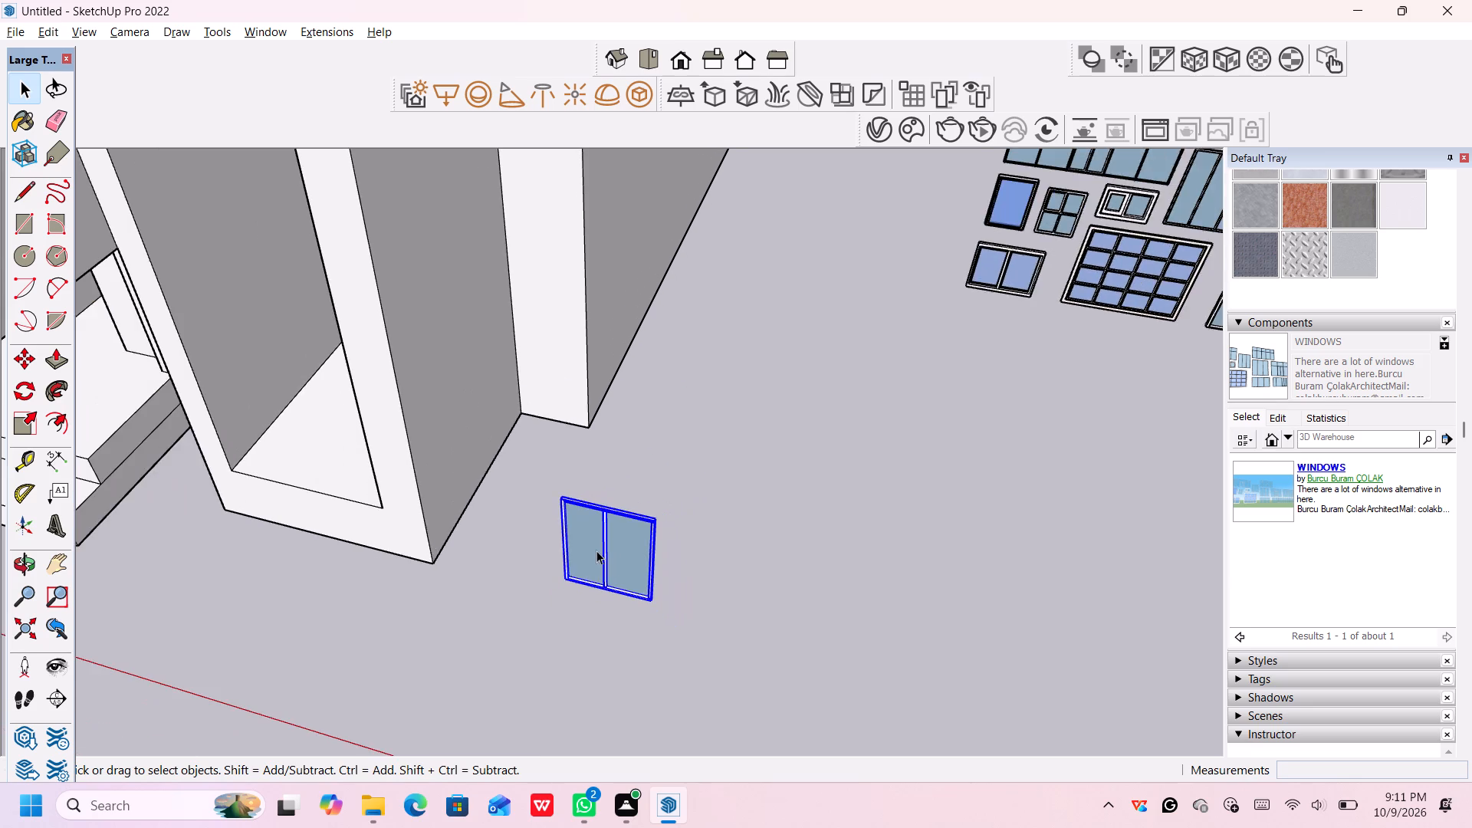
pyautogui.scroll(-15, 596, 550)
pyautogui.moveTo(567, 591); pyautogui.dragTo(717, 396, button='middle')
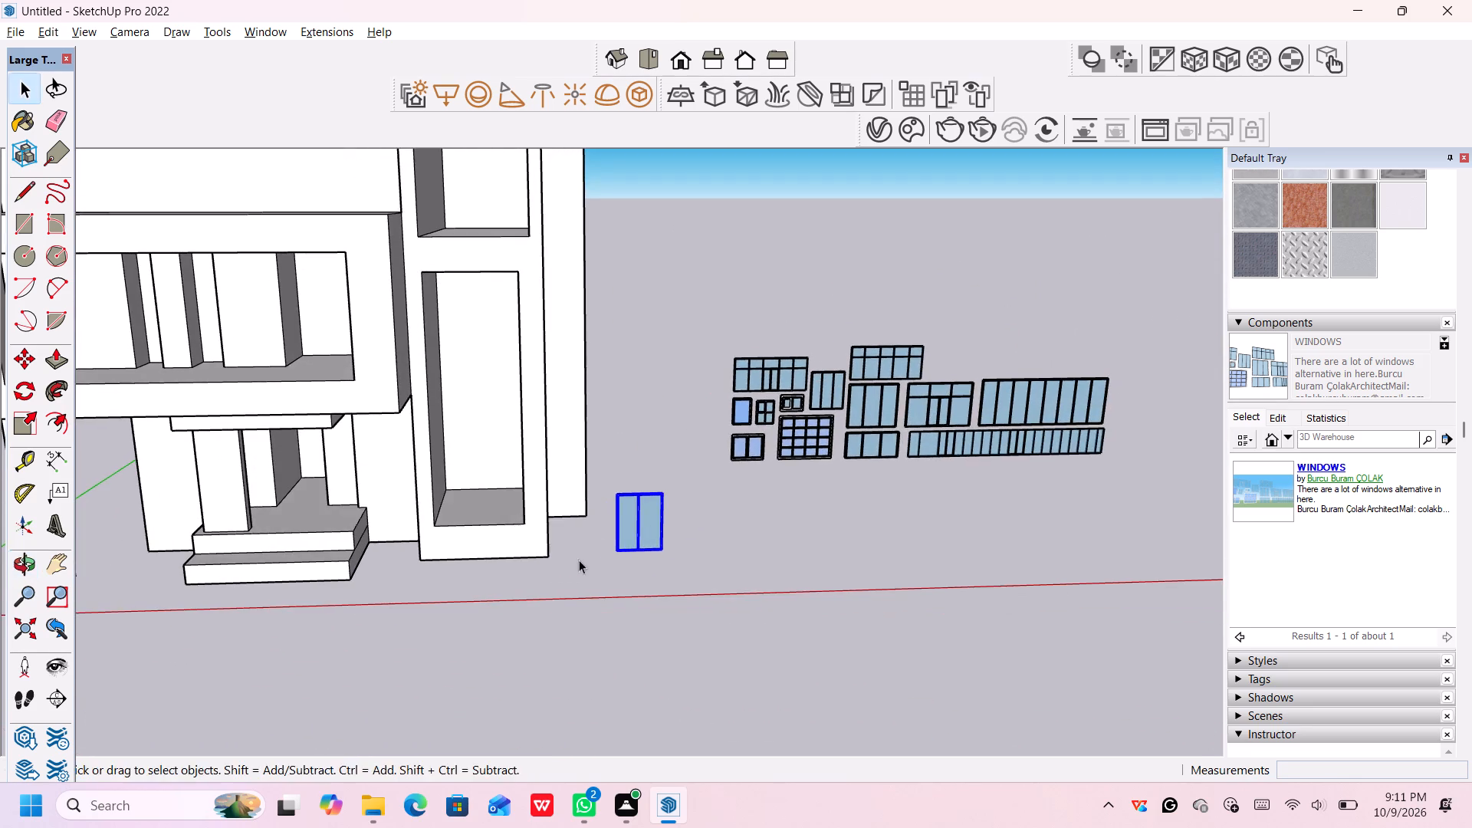
pyautogui.moveTo(579, 560); pyautogui.dragTo(649, 496, button='middle')
pyautogui.scroll(2, 640, 522)
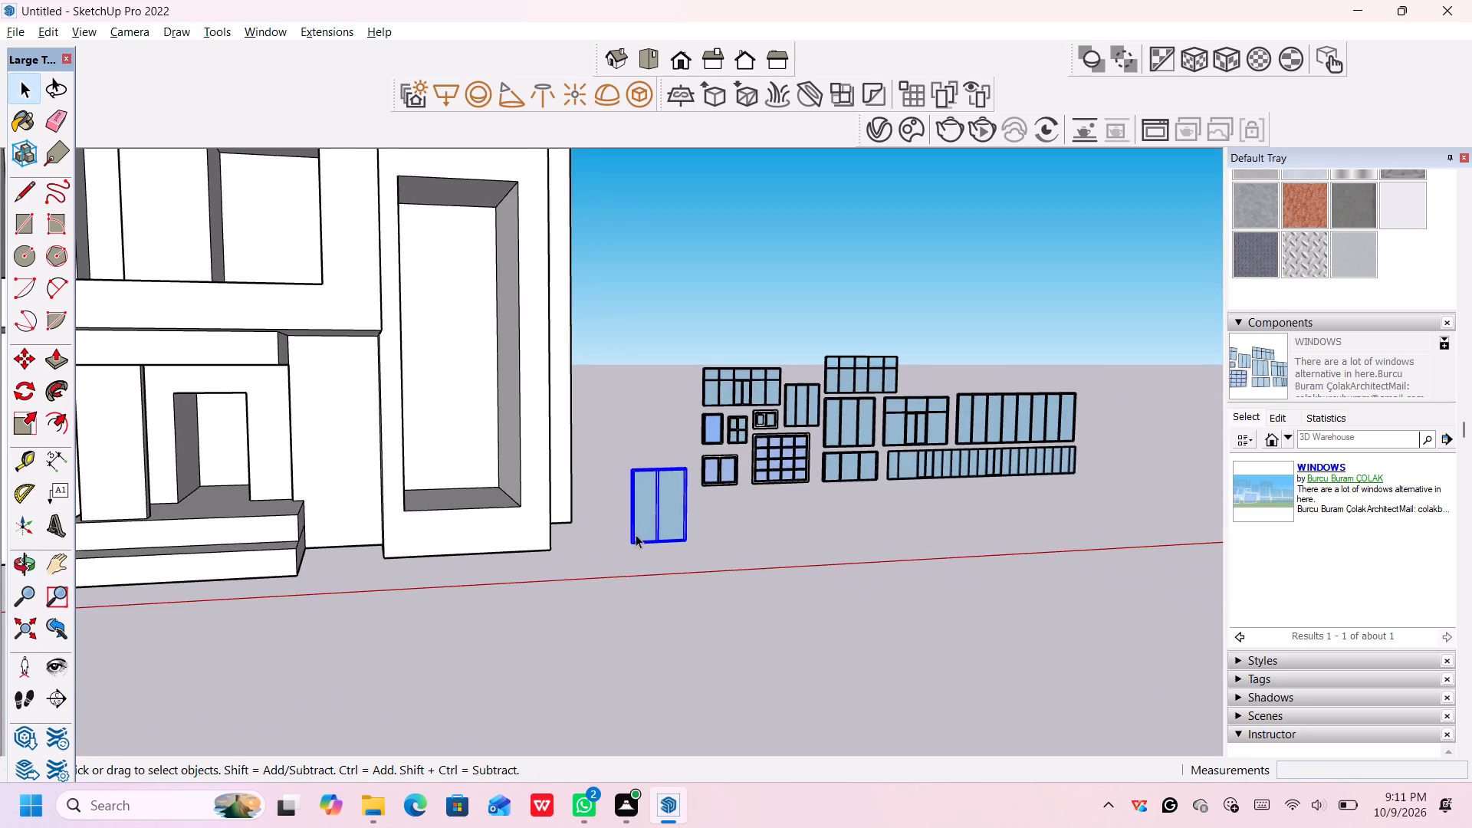
pyautogui.scroll(-2, 636, 534)
pyautogui.rightClick(635, 538)
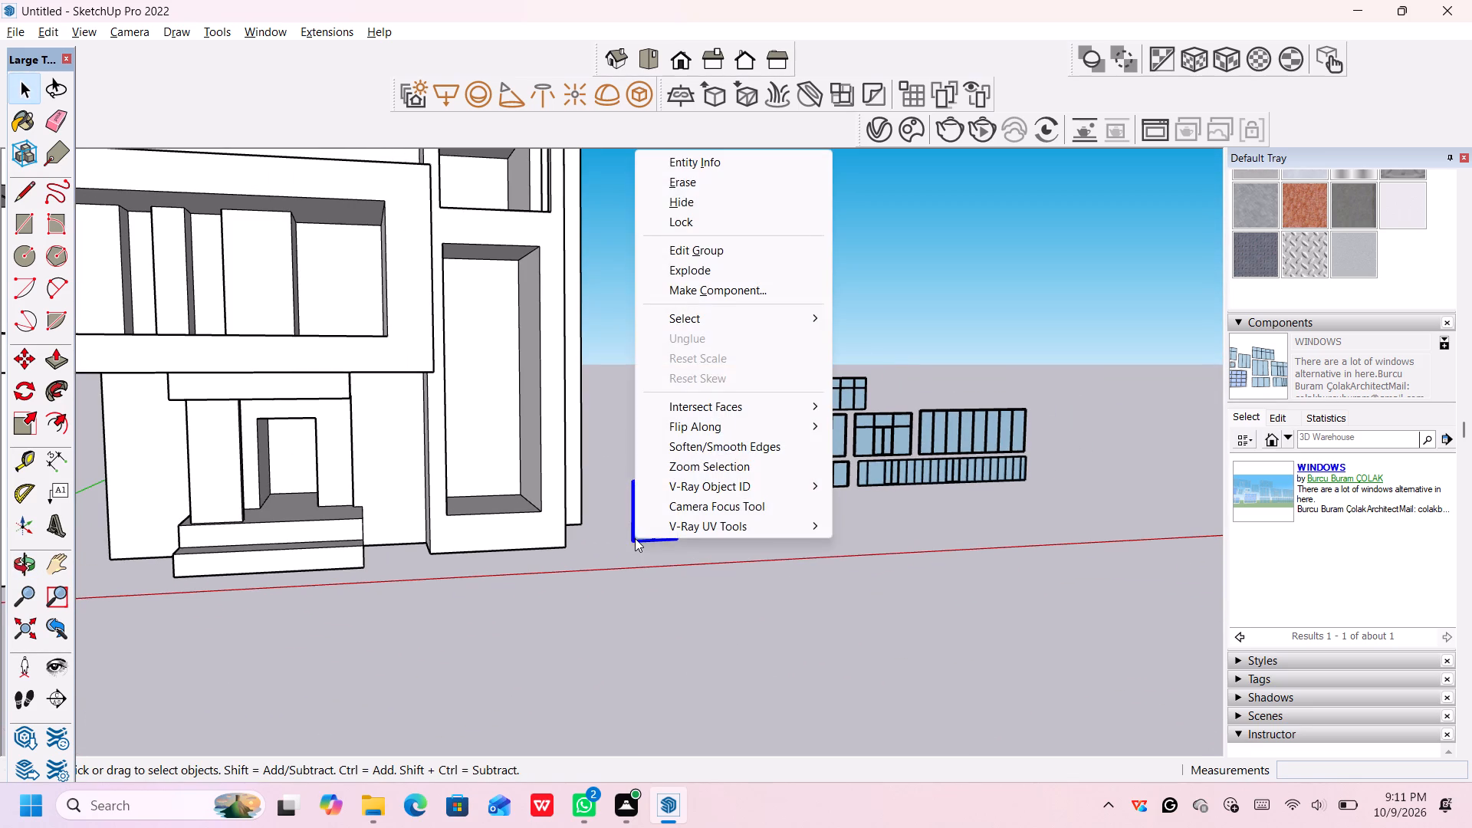
pyautogui.click(633, 540)
pyautogui.press('m')
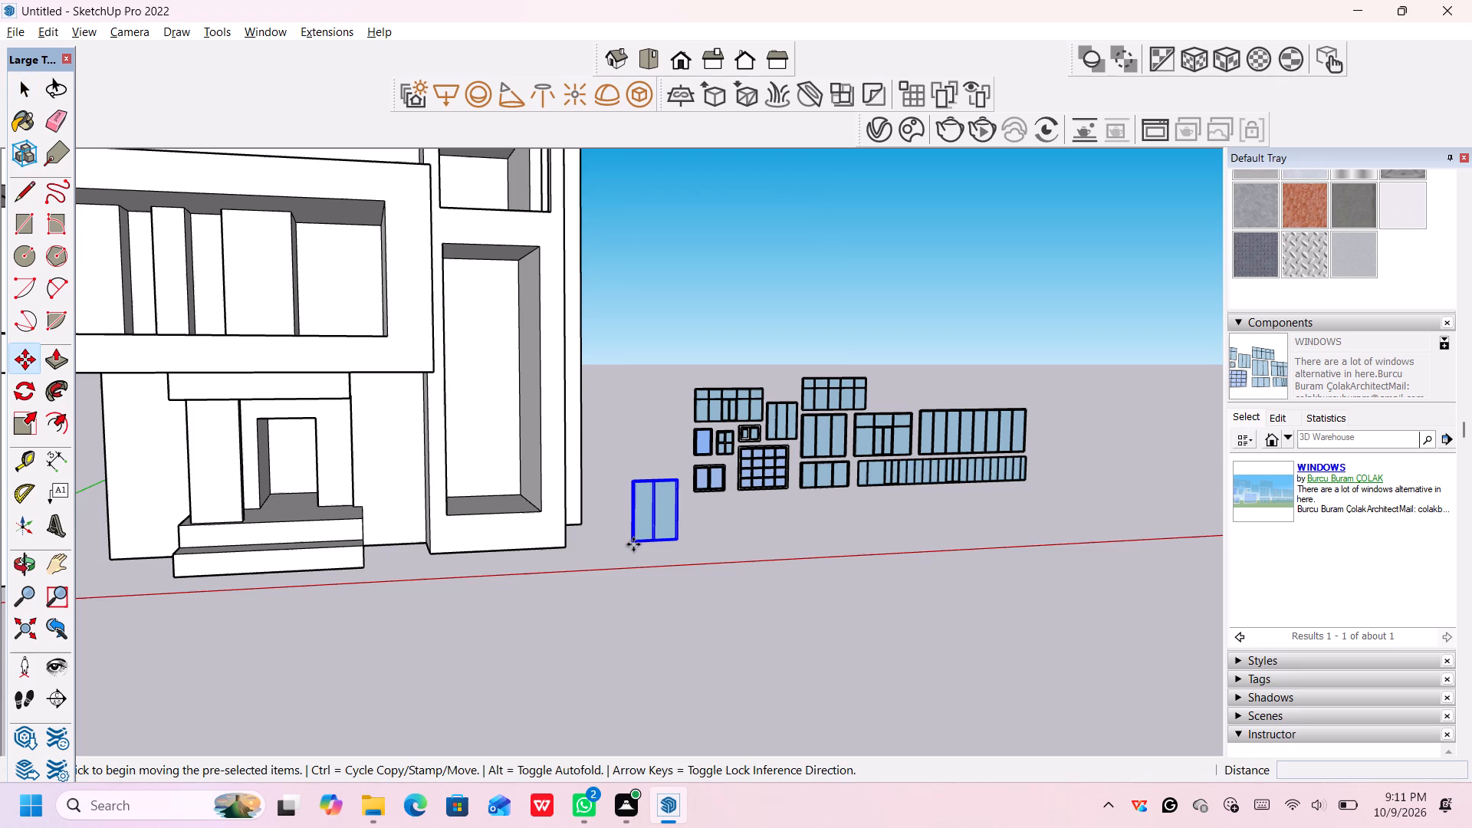
pyautogui.click(633, 543)
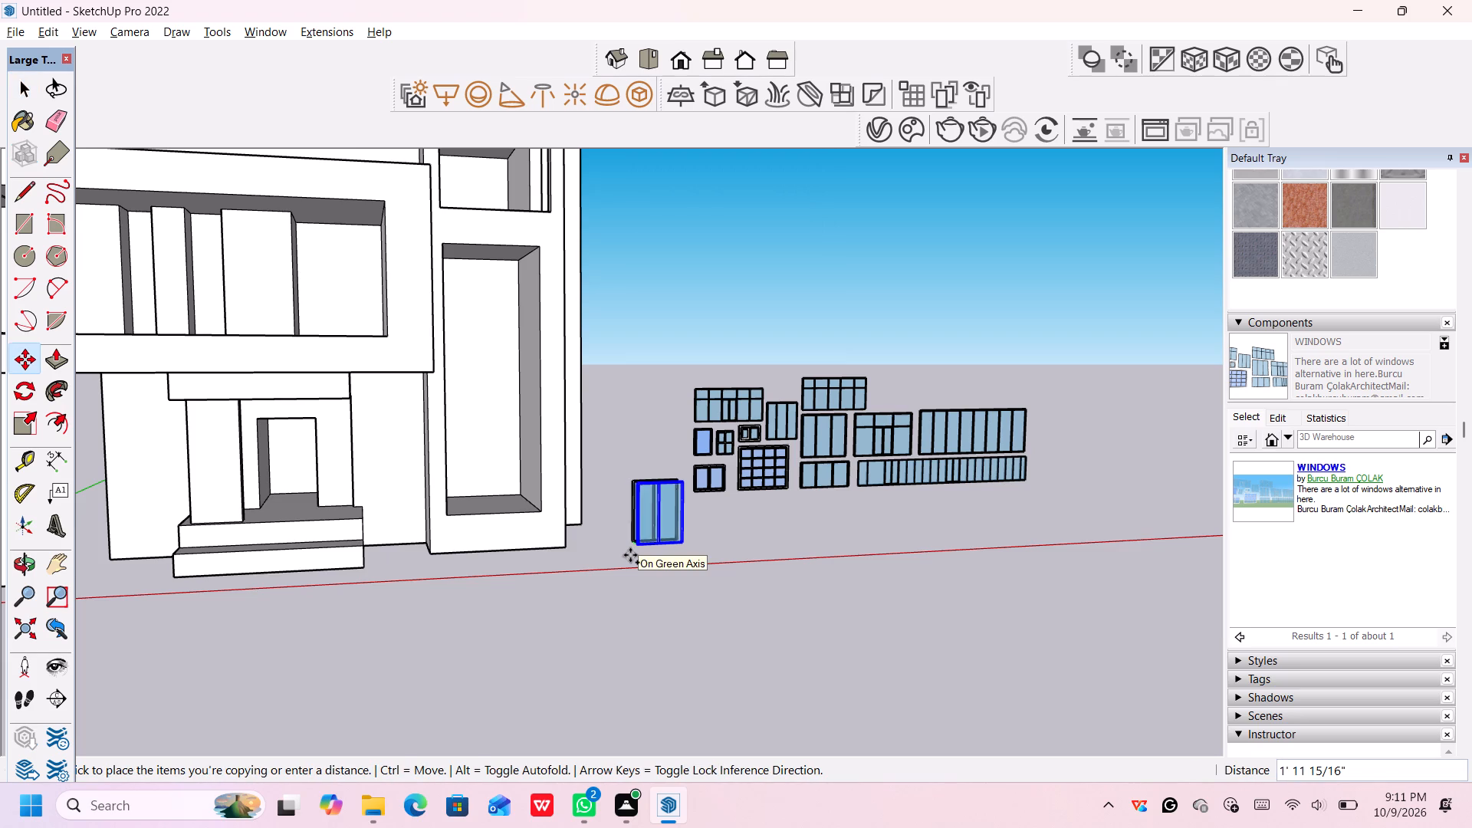
pyautogui.scroll(2, 299, 333)
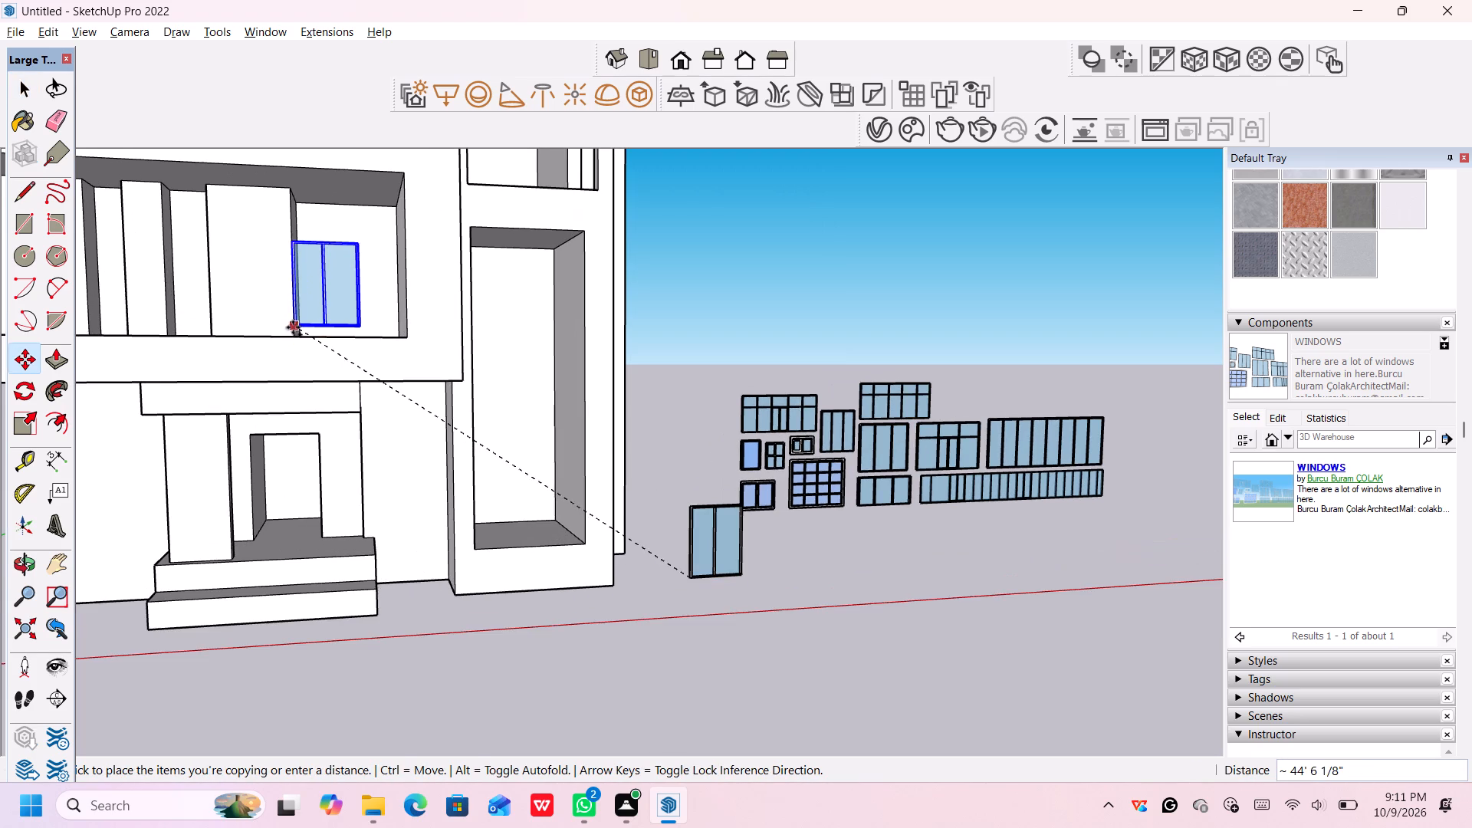
pyautogui.moveTo(293, 333); pyautogui.dragTo(306, 458, button='middle')
pyautogui.scroll(12, 304, 435)
pyautogui.click(284, 421)
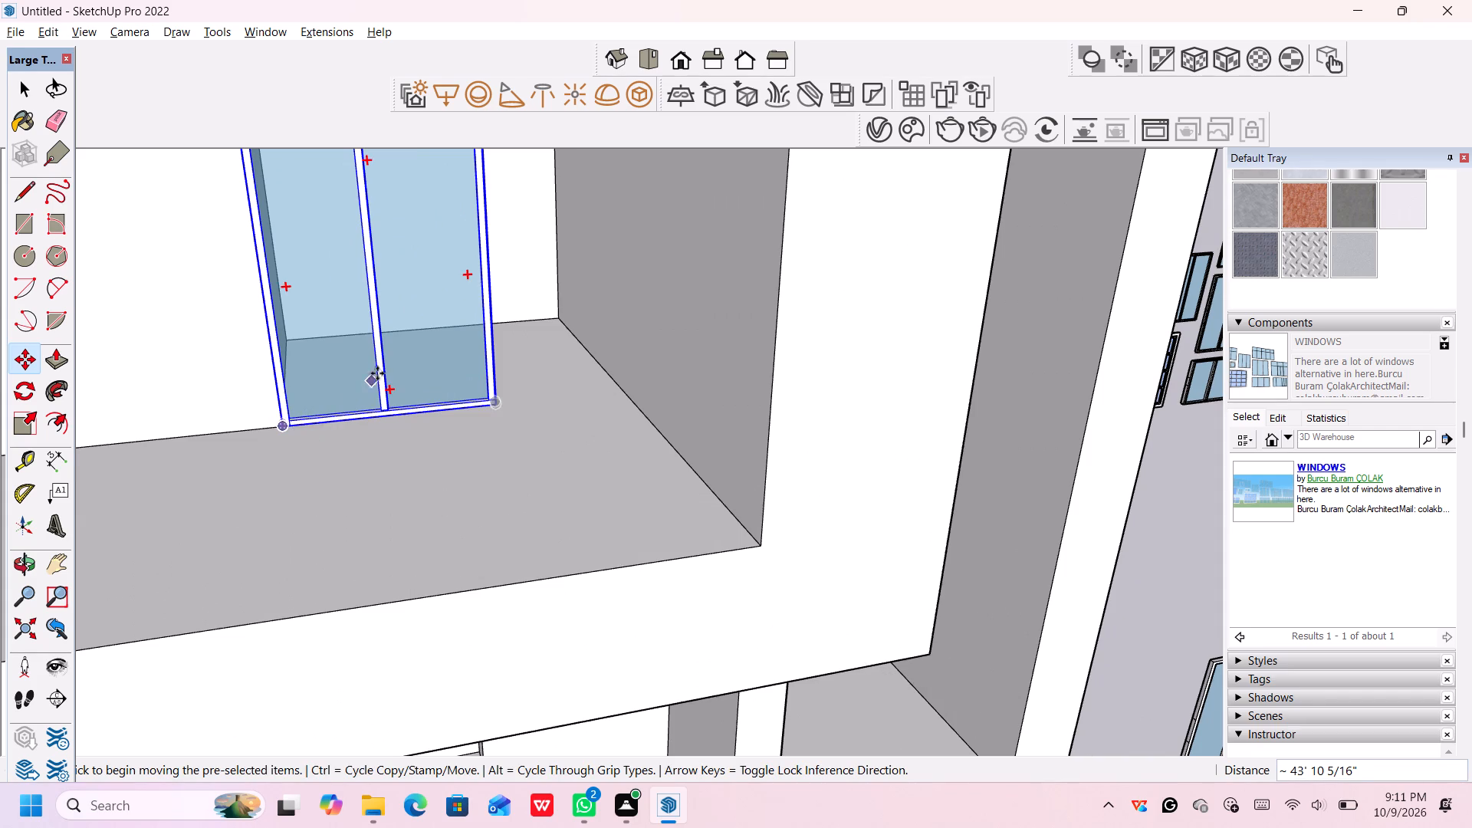
# Scale the placed window uniformly by about 1.80 from its upper corner so it reaches the top of the balcony opening.
pyautogui.scroll(-5, 381, 367)
pyautogui.moveTo(415, 337); pyautogui.dragTo(405, 392, button='middle')
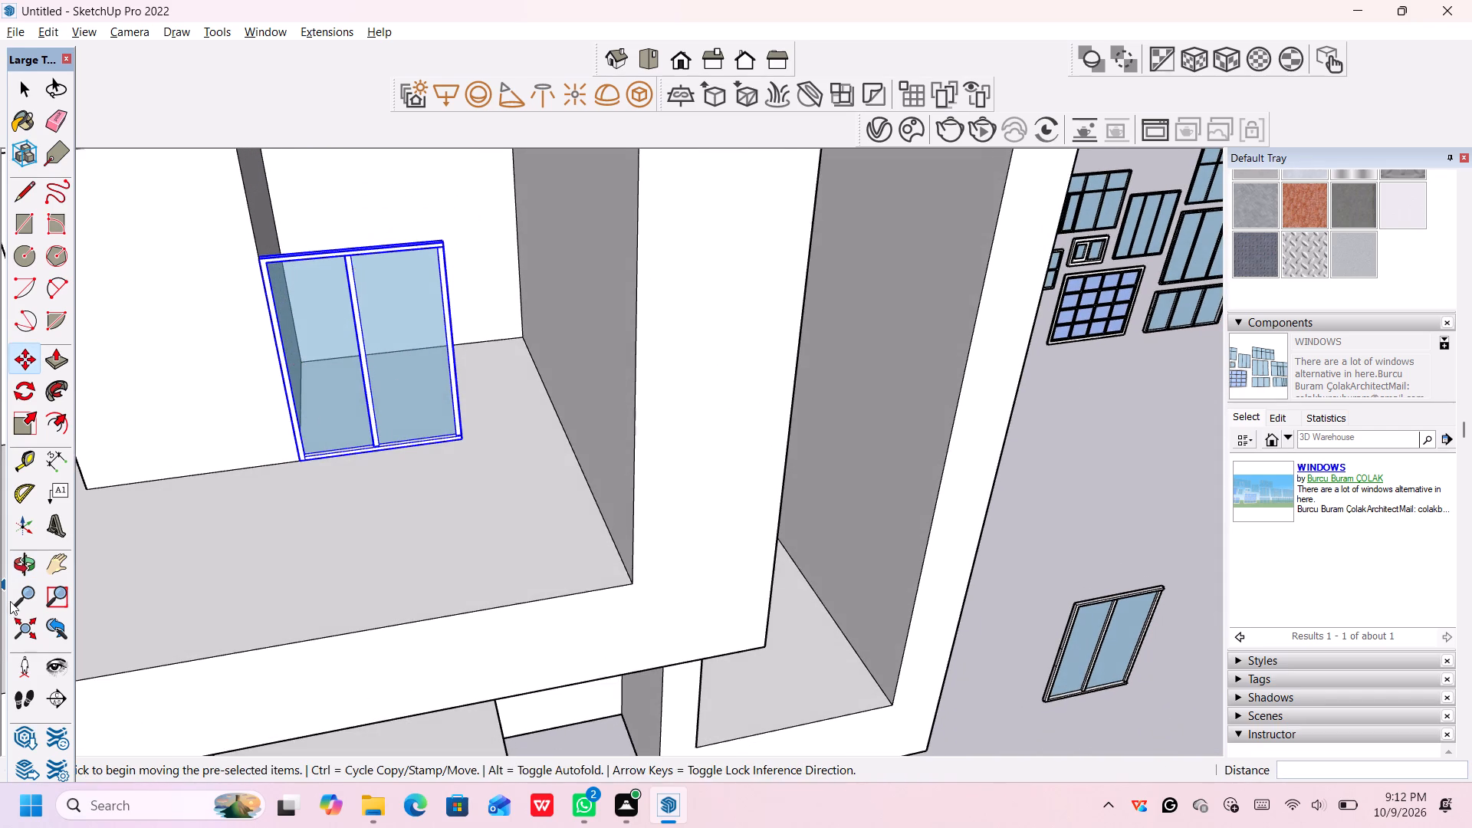
pyautogui.click(21, 422)
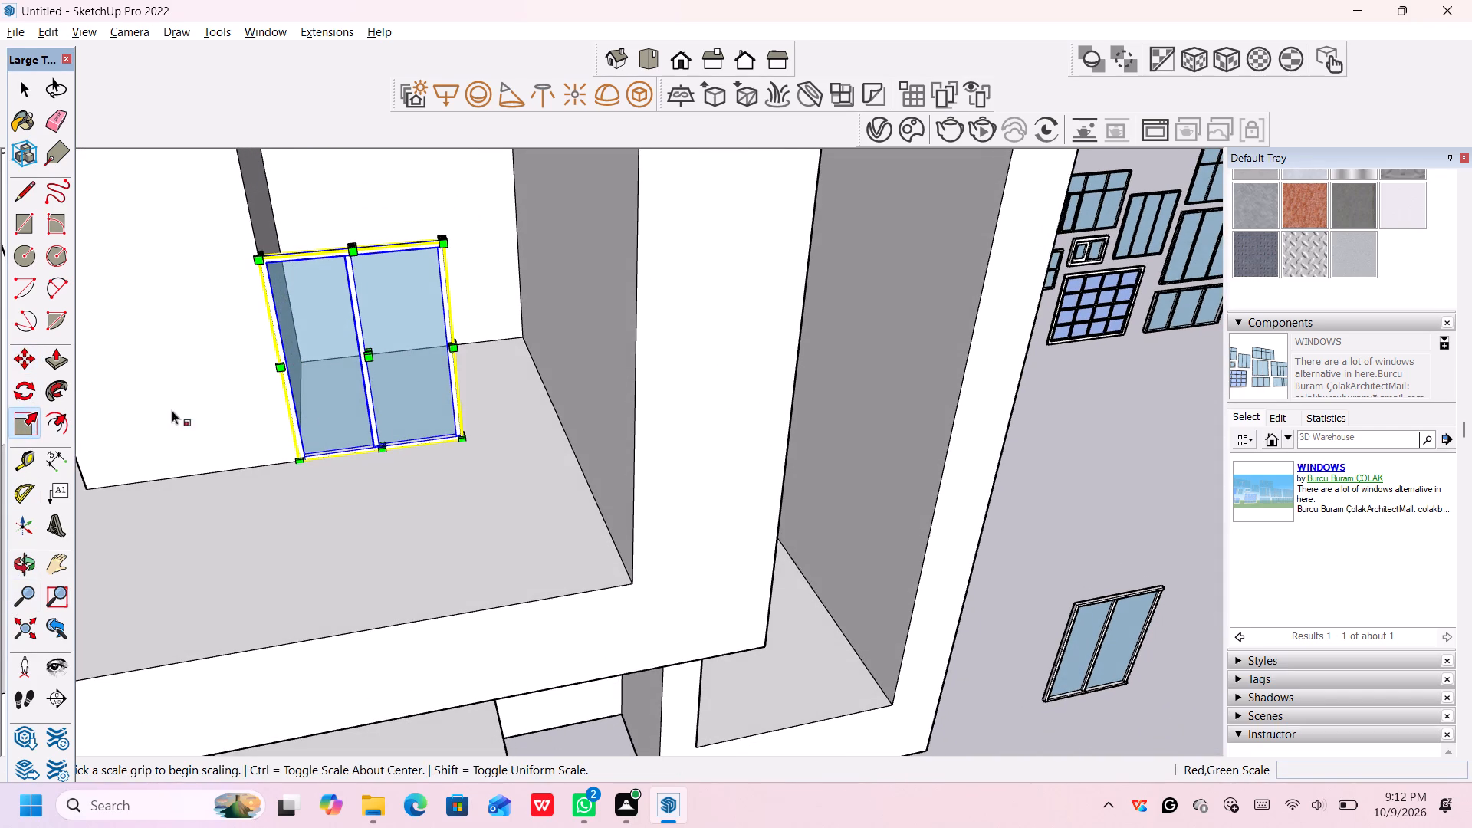
pyautogui.click(446, 248)
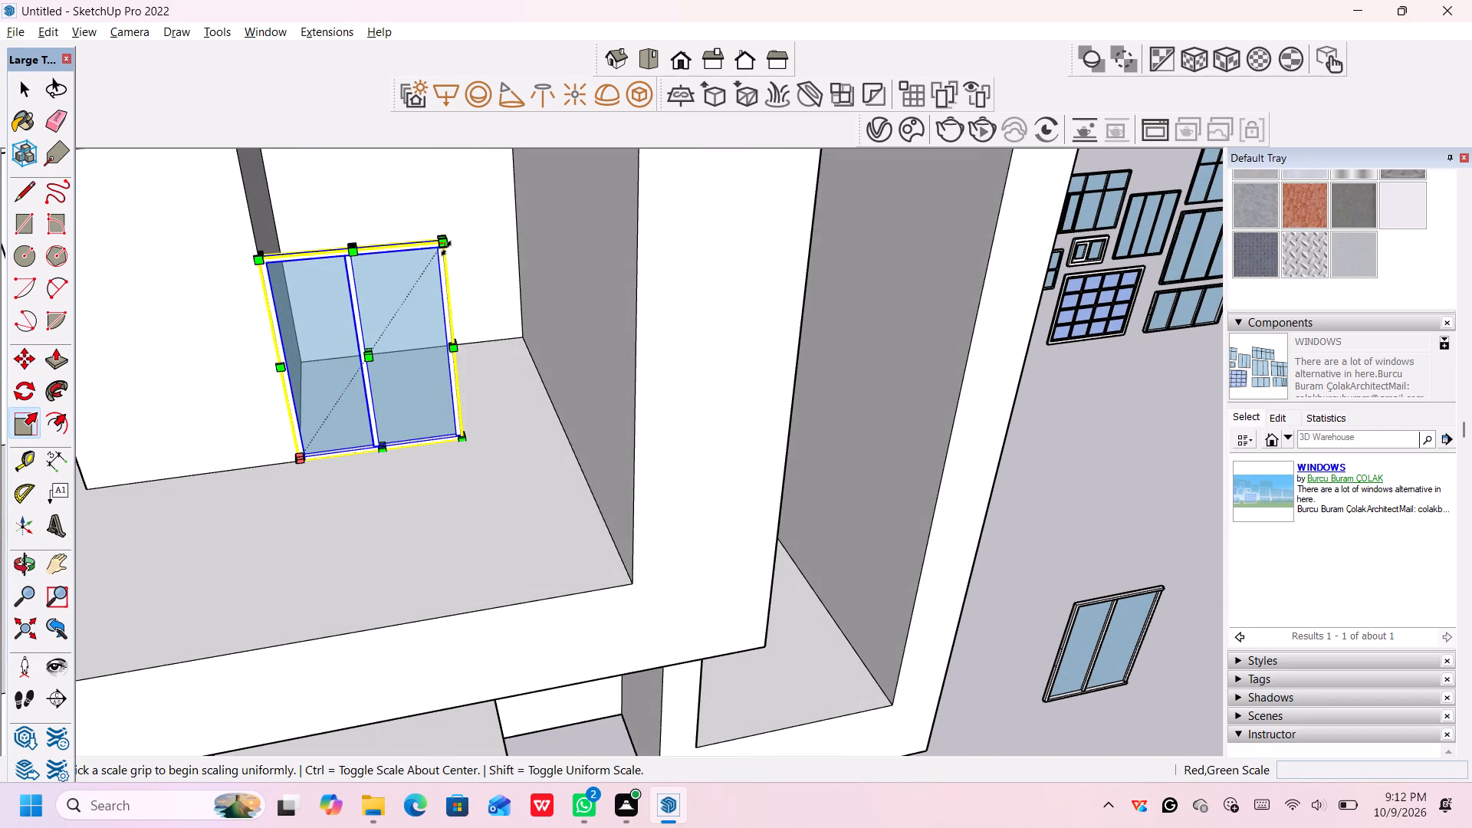
pyautogui.scroll(-6, 484, 155)
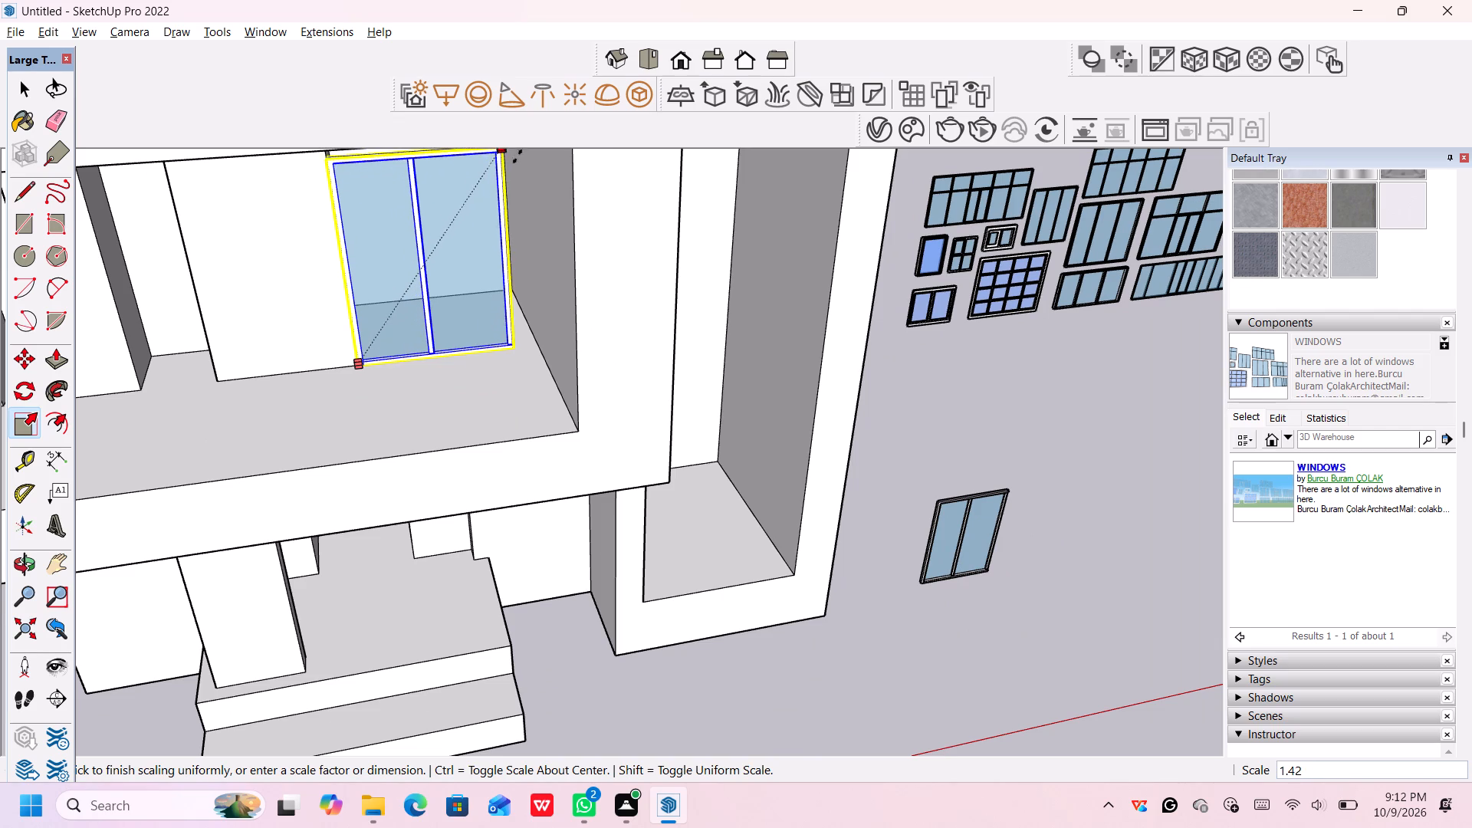
pyautogui.moveTo(517, 186); pyautogui.dragTo(540, 540, button='middle')
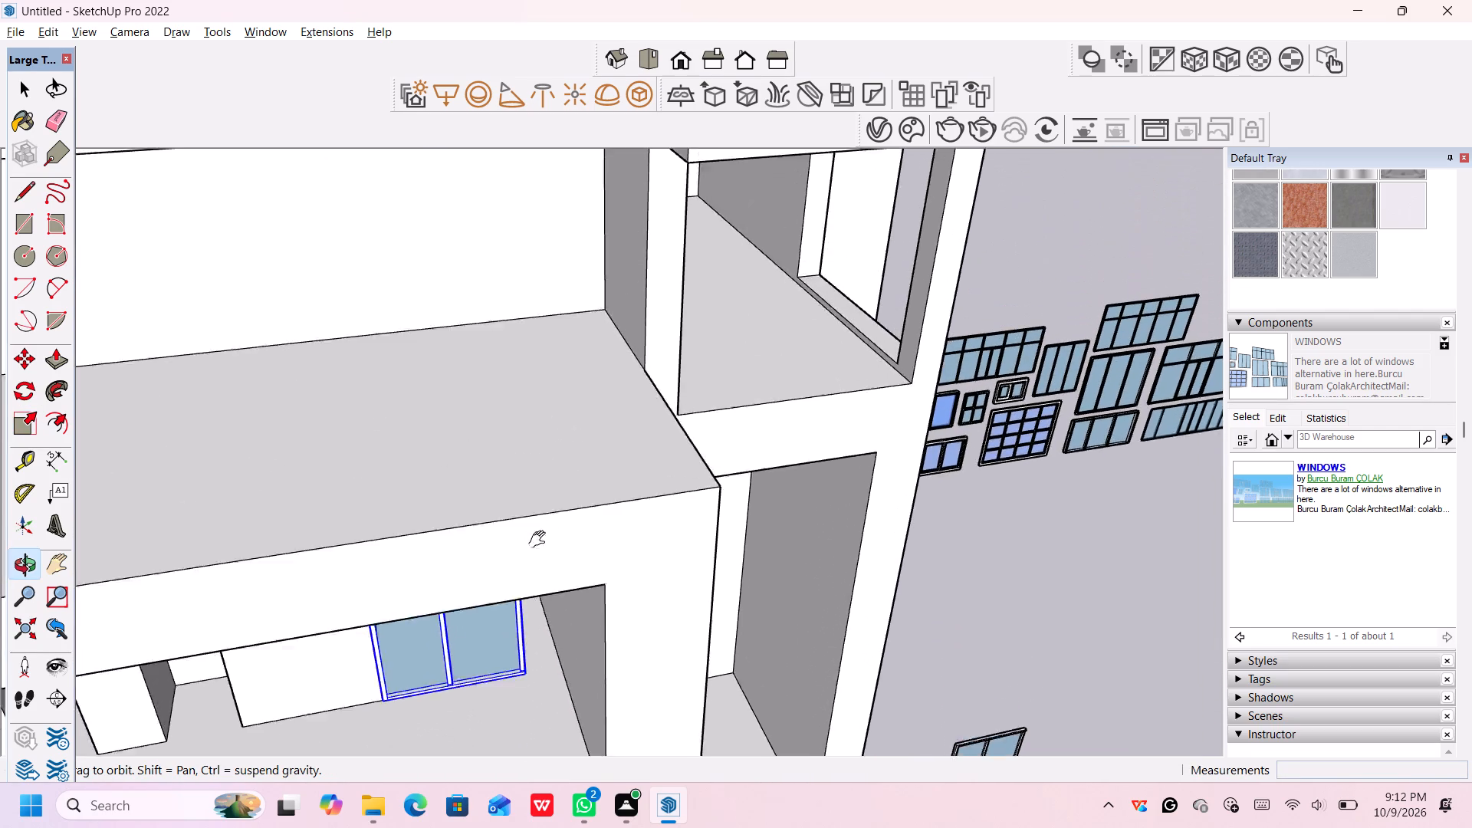
pyautogui.moveTo(540, 540); pyautogui.dragTo(521, 527, button='middle')
pyautogui.moveTo(531, 639); pyautogui.dragTo(538, 478, button='middle')
pyautogui.scroll(3, 529, 411)
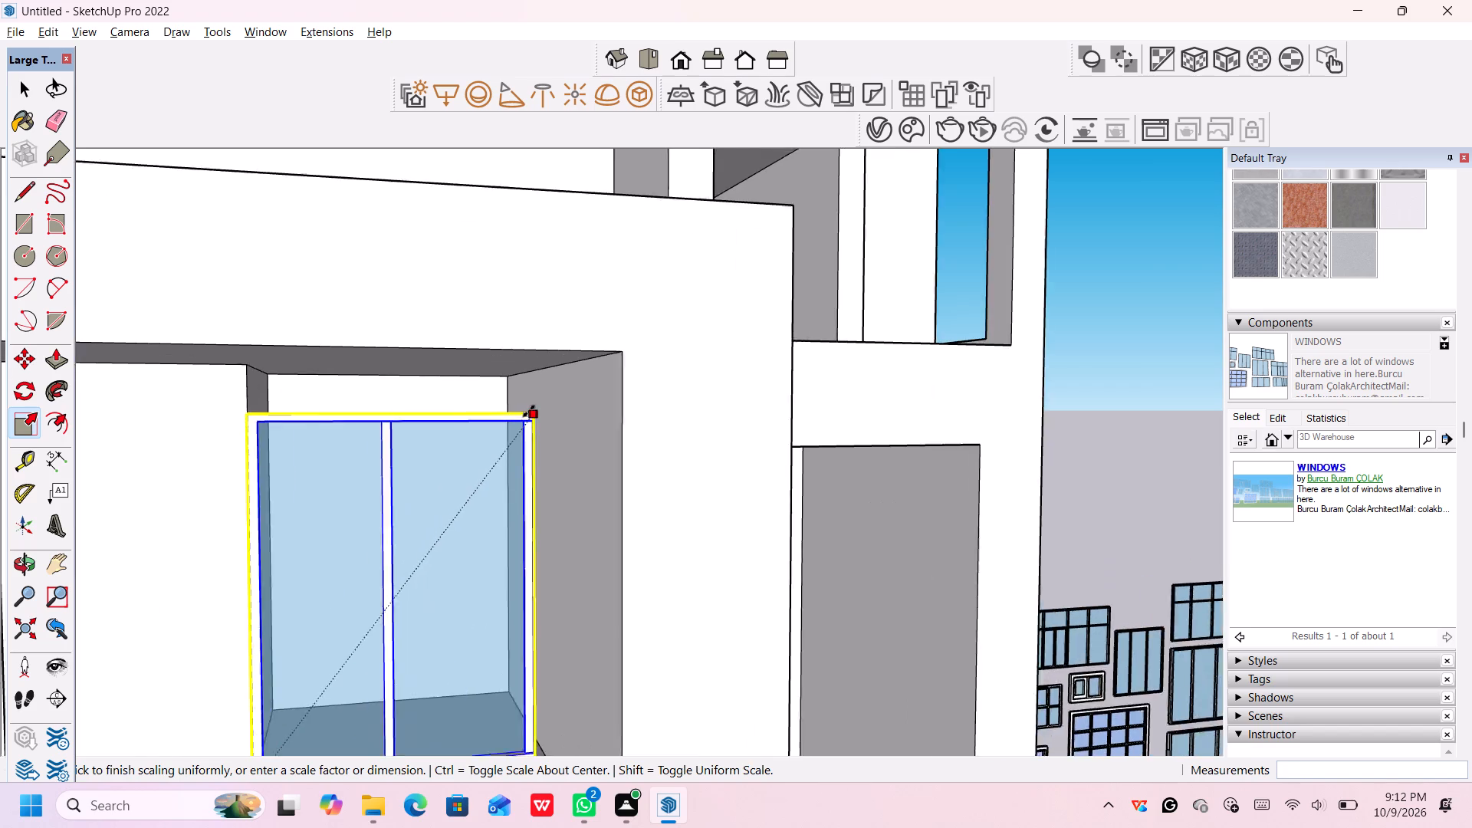
pyautogui.scroll(1, 529, 411)
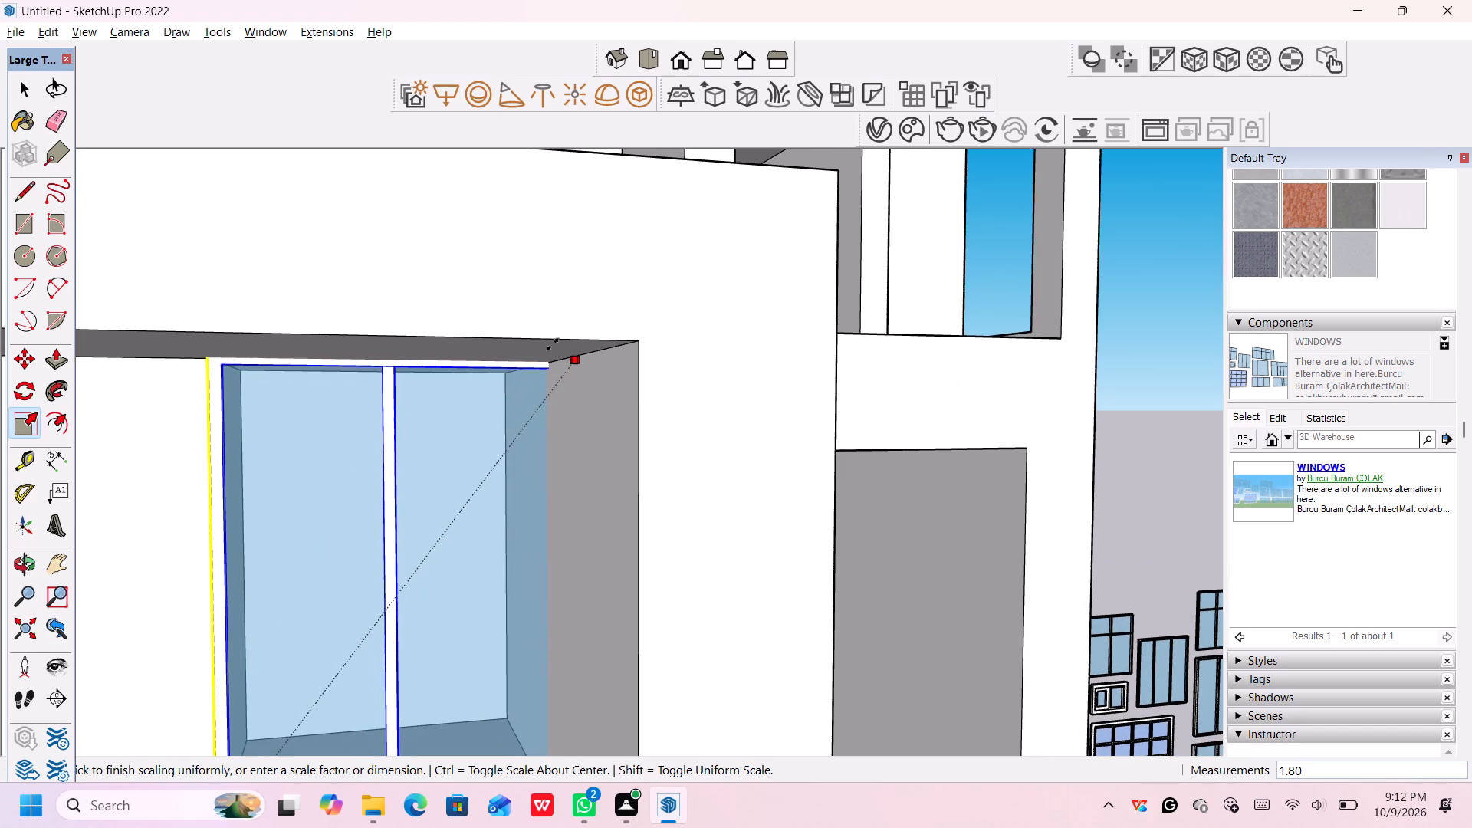
pyautogui.click(551, 350)
# Leave the Scale tool, deselect the window, and examine its fit within the house's front facade.
pyautogui.scroll(-8, 595, 457)
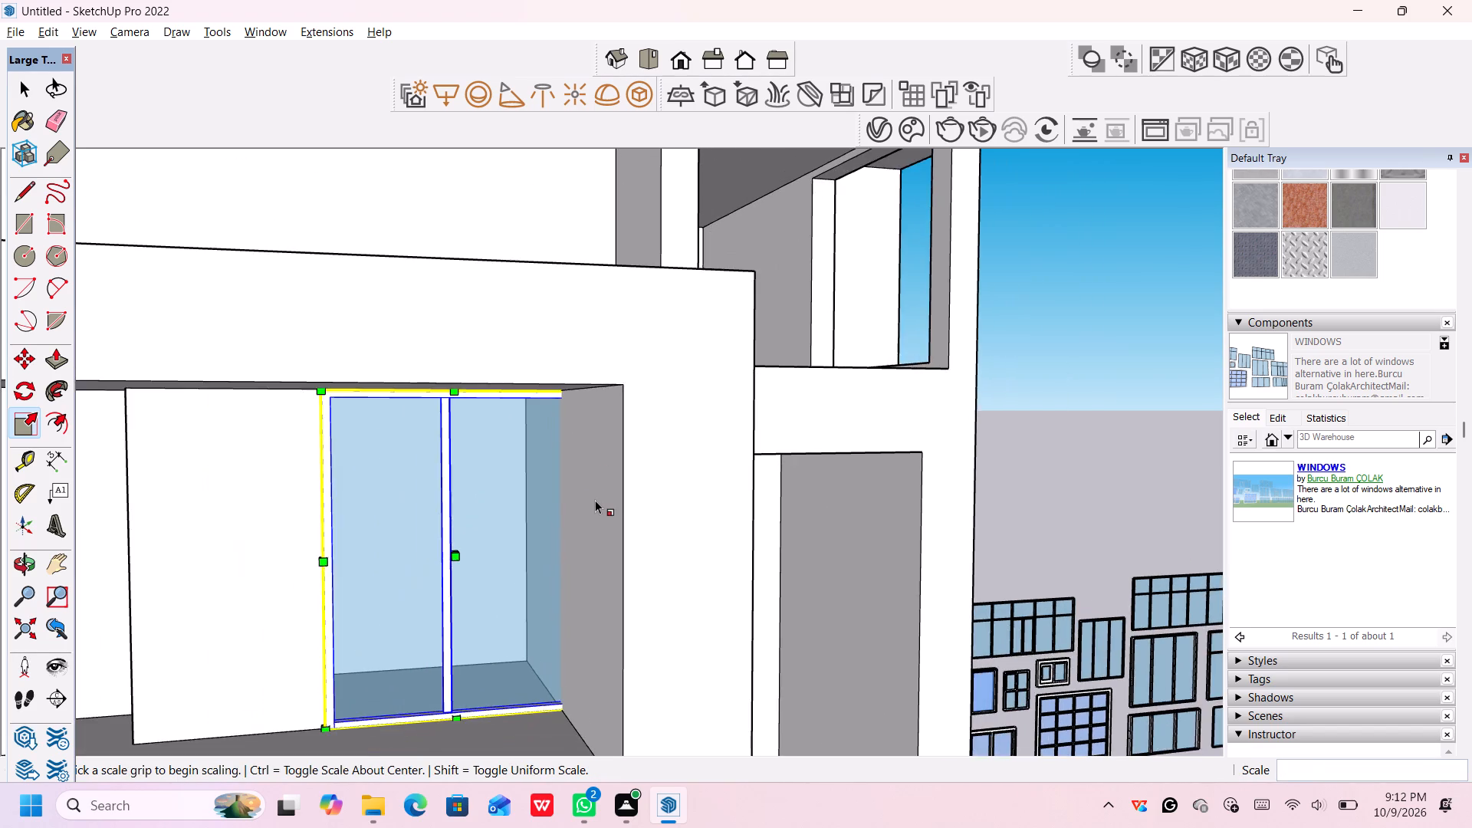
pyautogui.scroll(-8, 595, 500)
pyautogui.scroll(1, 595, 504)
pyautogui.scroll(-7, 595, 508)
pyautogui.scroll(-13, 669, 561)
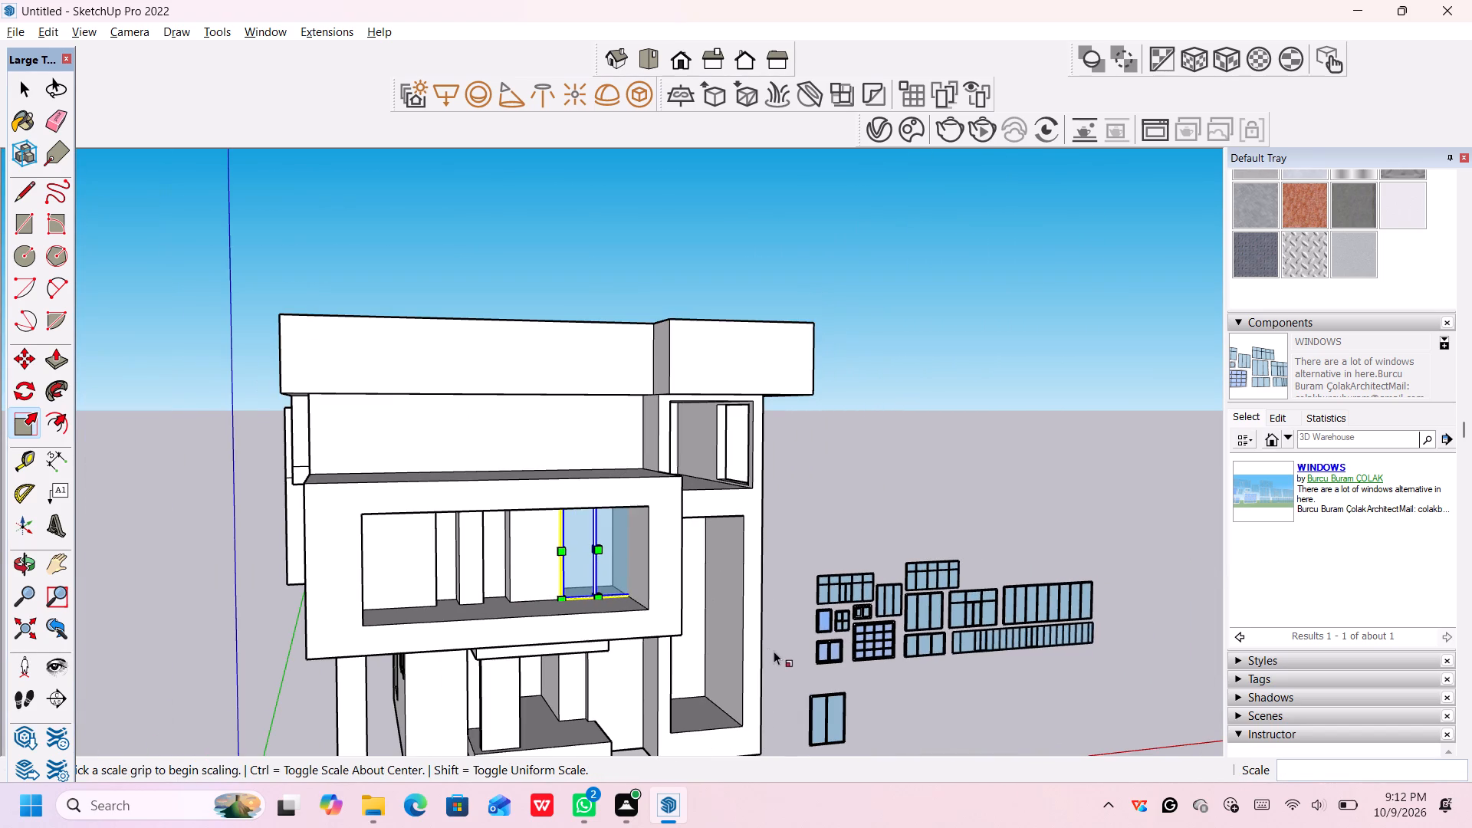
pyautogui.moveTo(790, 501); pyautogui.dragTo(807, 524, button='middle')
pyautogui.click(806, 530)
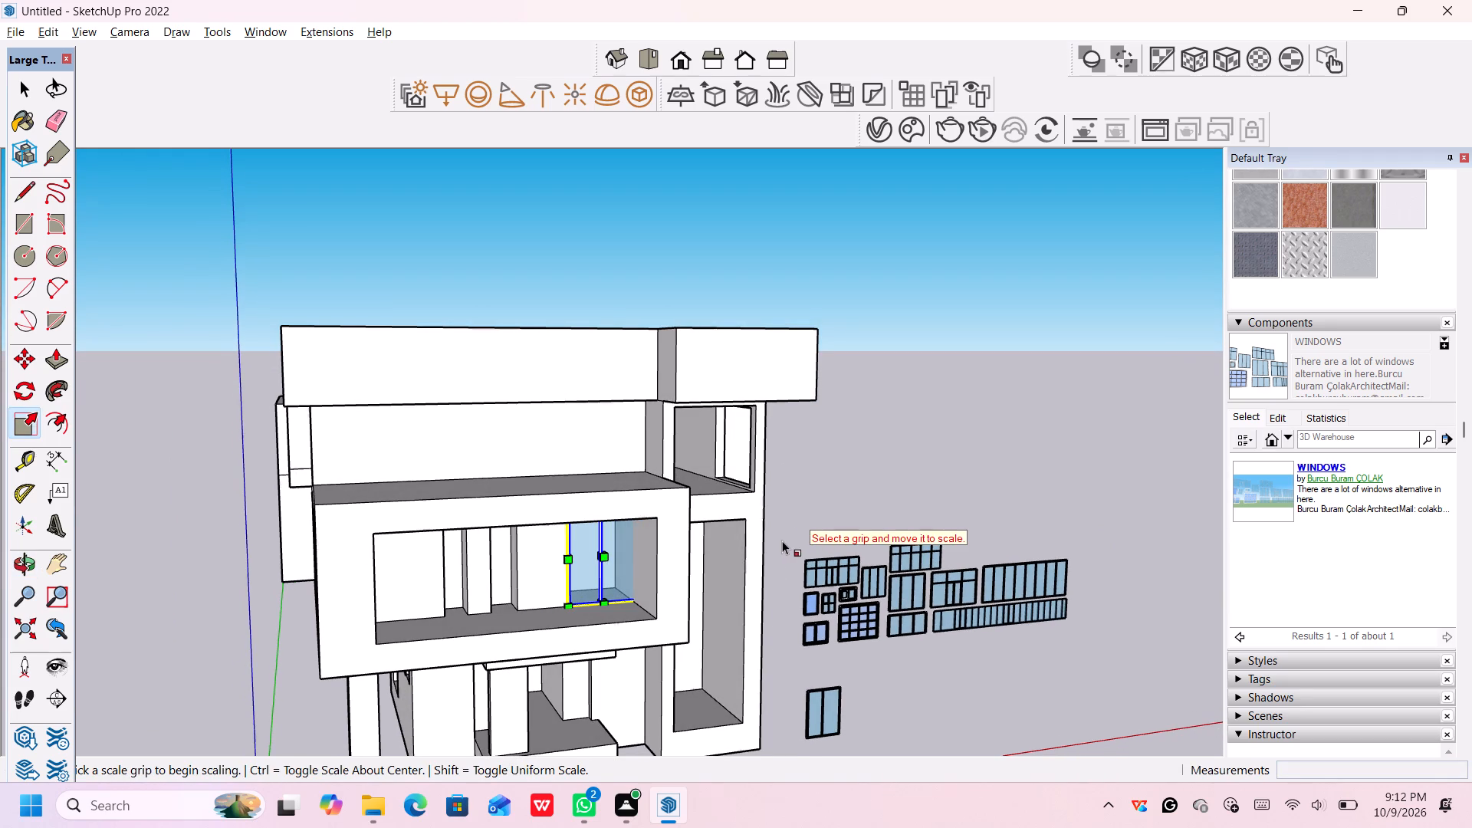
pyautogui.click(781, 540)
pyautogui.press('space')
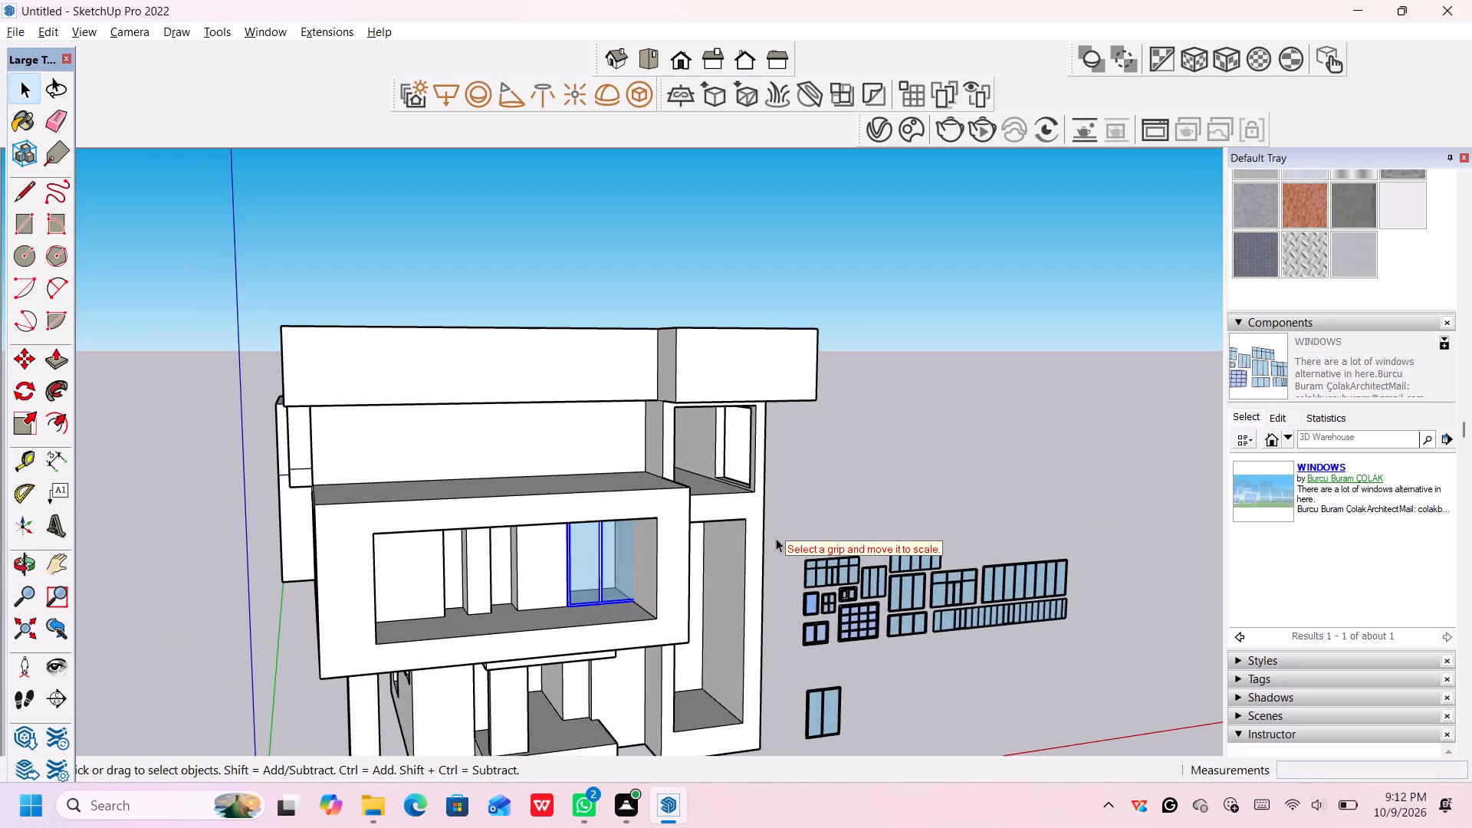
pyautogui.click(775, 538)
pyautogui.scroll(-3, 764, 635)
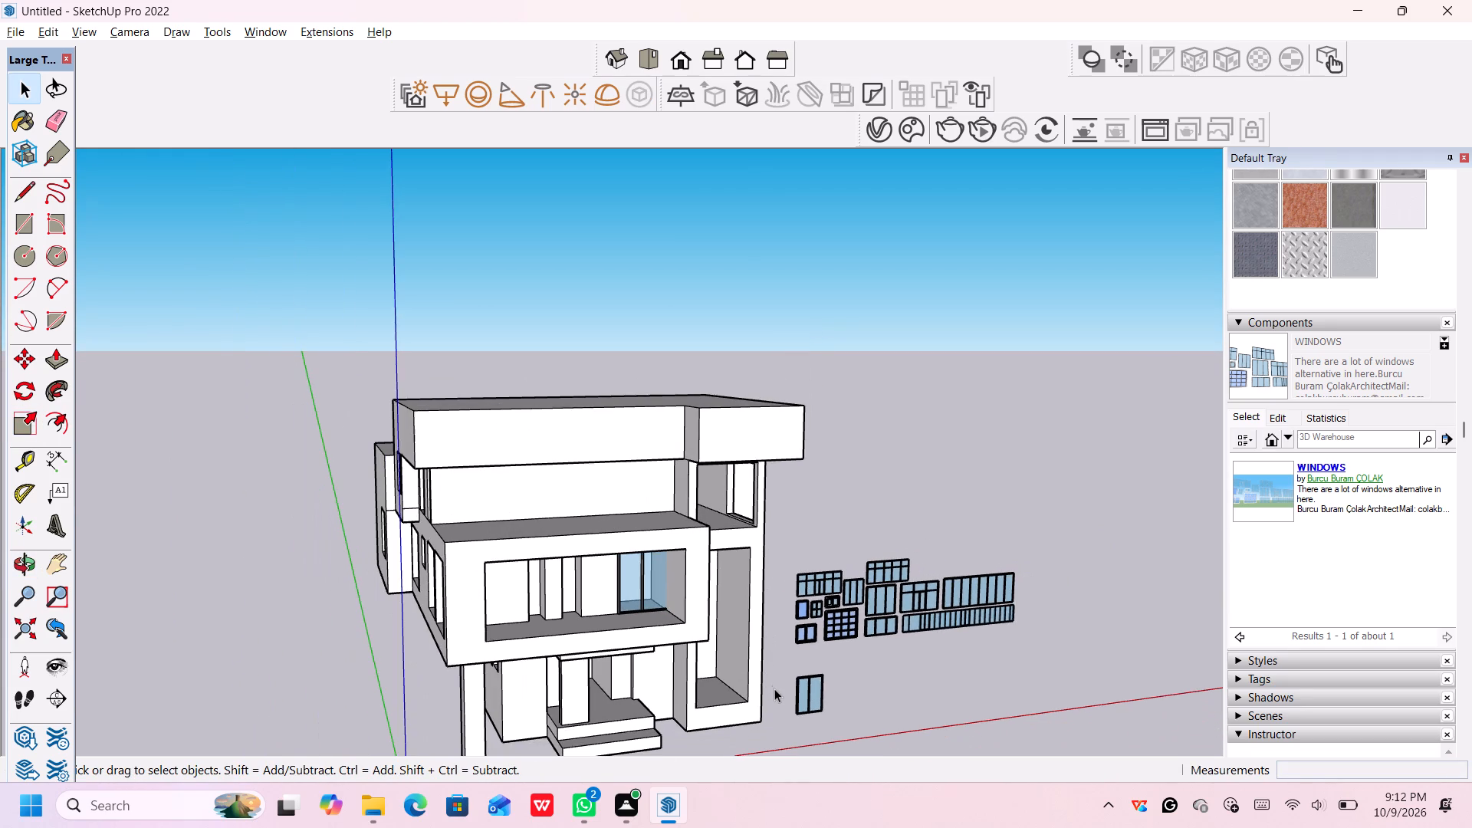
pyautogui.moveTo(774, 689); pyautogui.dragTo(785, 563, button='middle')
pyautogui.moveTo(784, 576); pyautogui.dragTo(800, 632, button='middle')
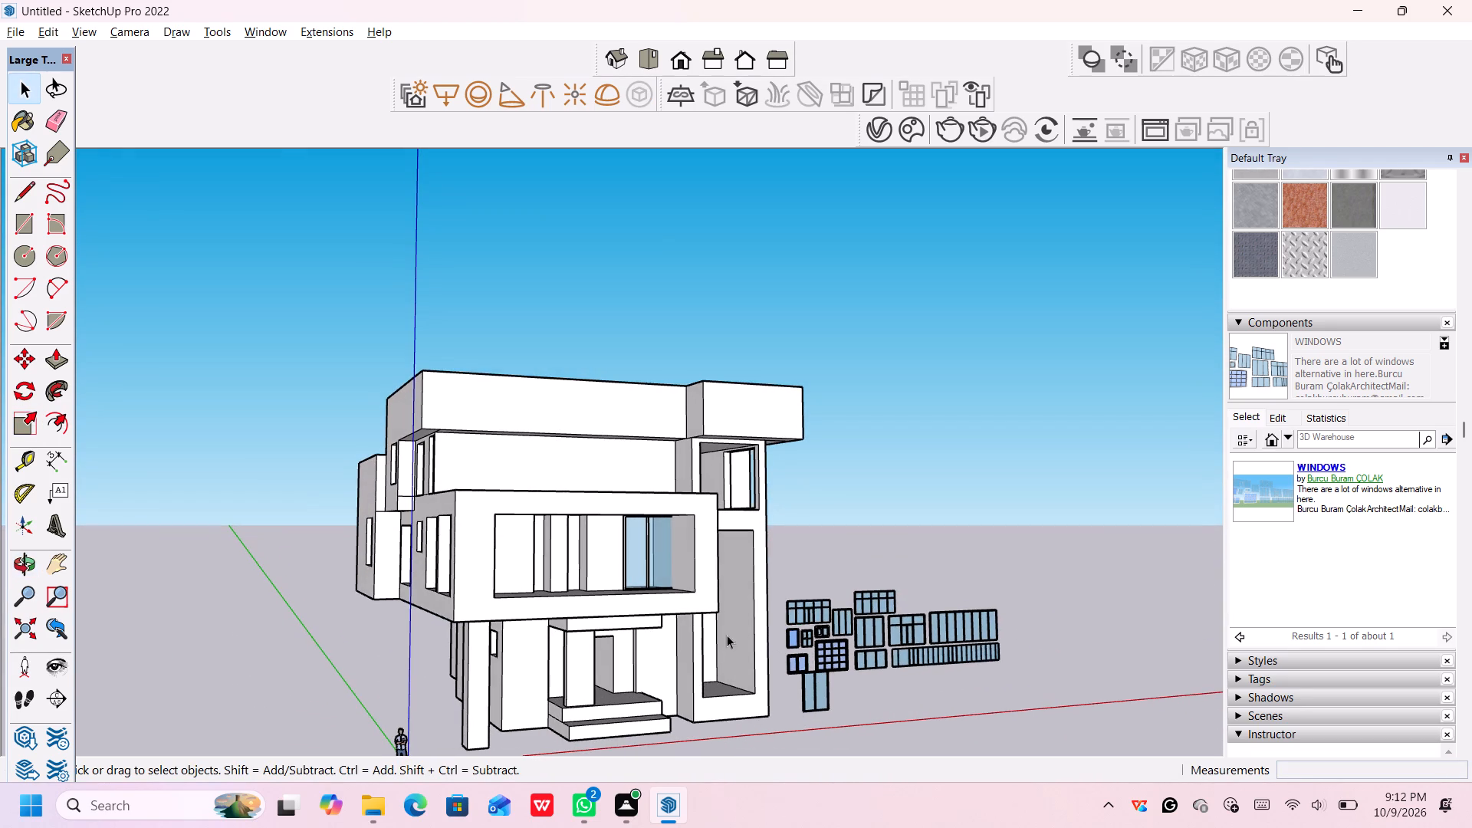
# Copy the narrow three-pane window from the window collection about 19' away to the spot just below the collection's small two-pane window.
pyautogui.scroll(4, 903, 650)
pyautogui.moveTo(811, 619); pyautogui.dragTo(778, 652, button='middle')
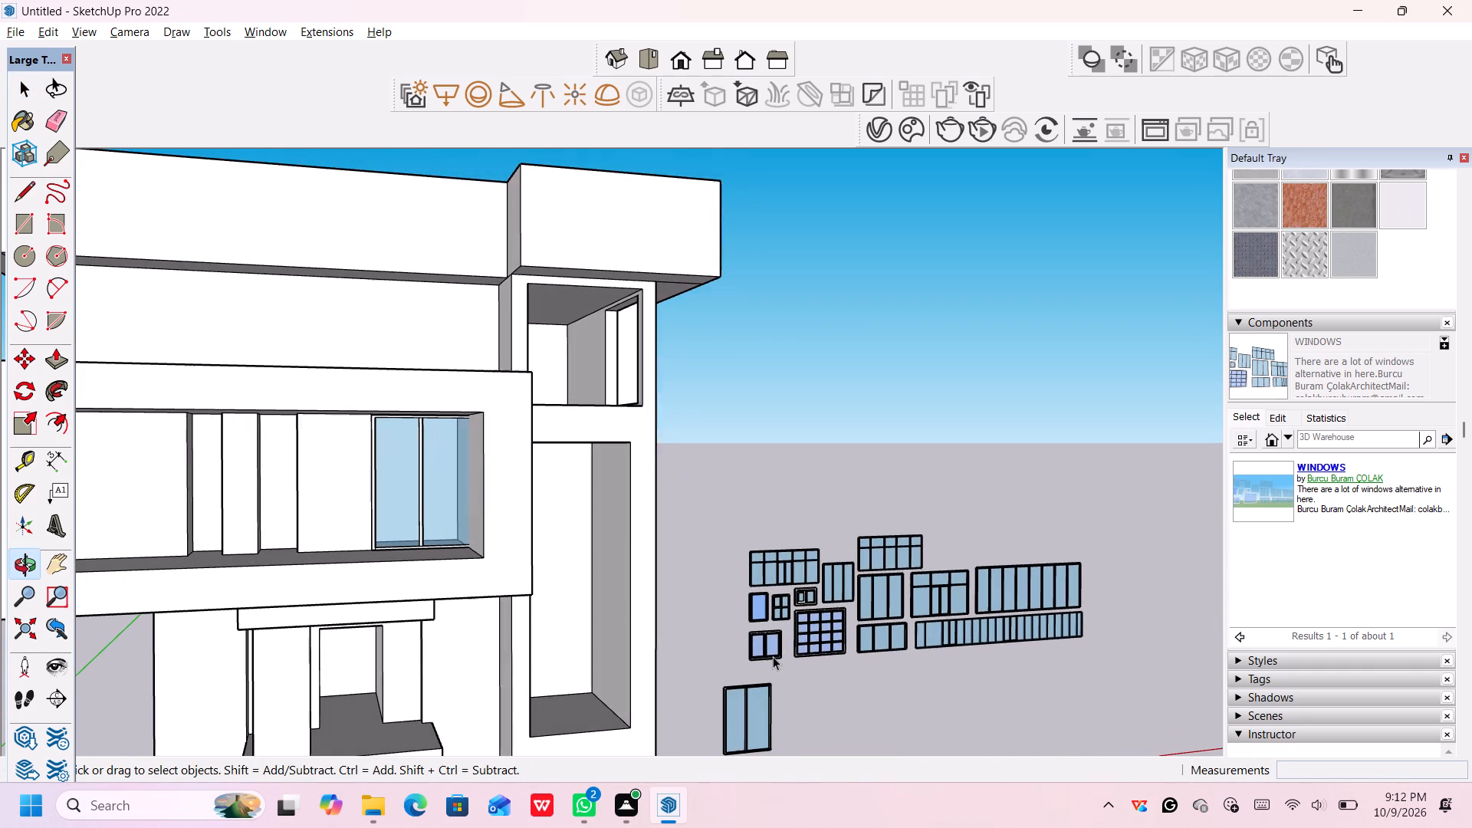
pyautogui.moveTo(787, 686); pyautogui.dragTo(780, 662, button='middle')
pyautogui.scroll(4, 817, 636)
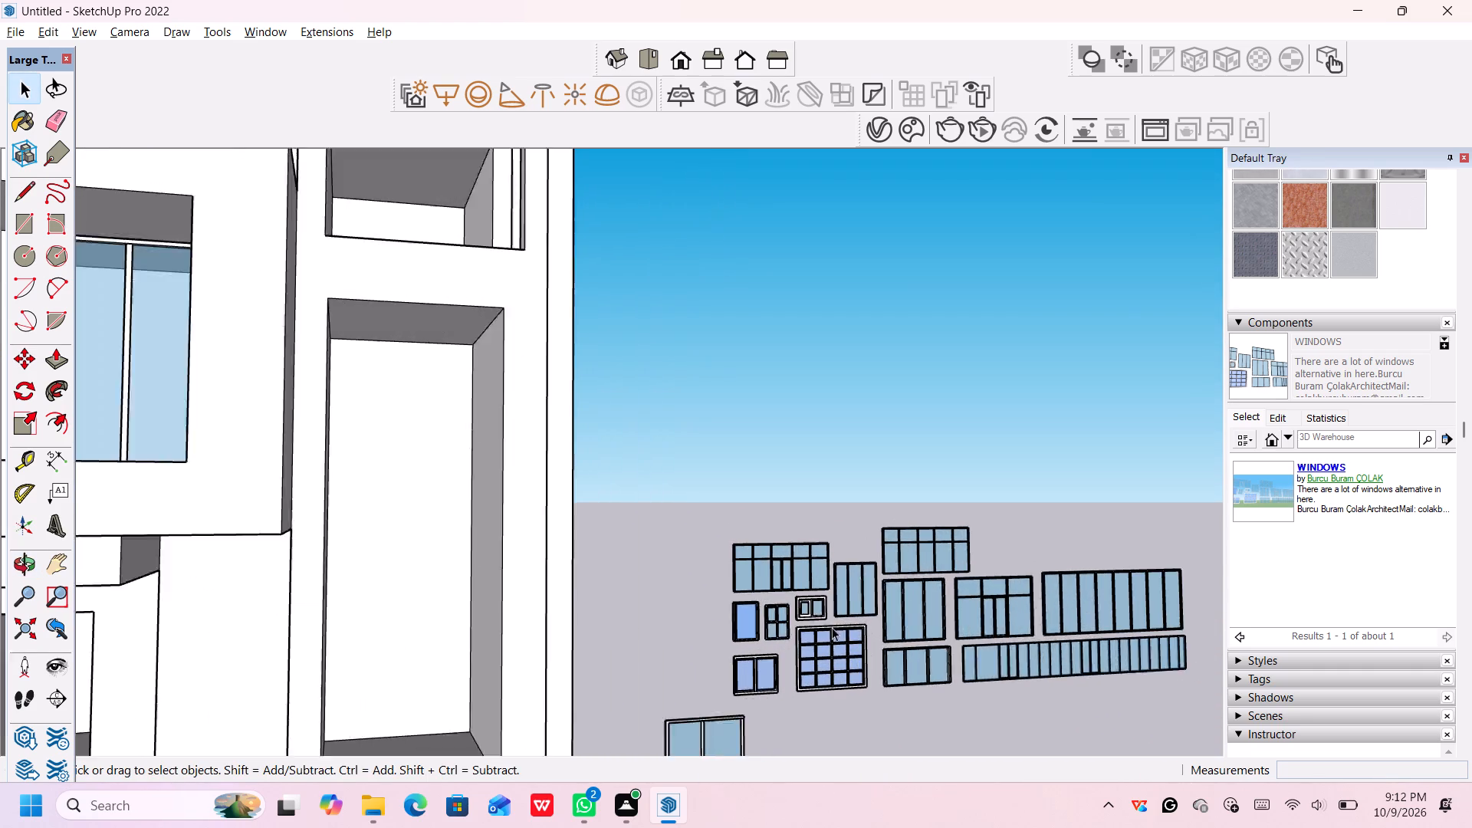
pyautogui.scroll(3, 832, 627)
pyautogui.moveTo(854, 595); pyautogui.dragTo(855, 618, button='middle')
pyautogui.scroll(1, 1116, 609)
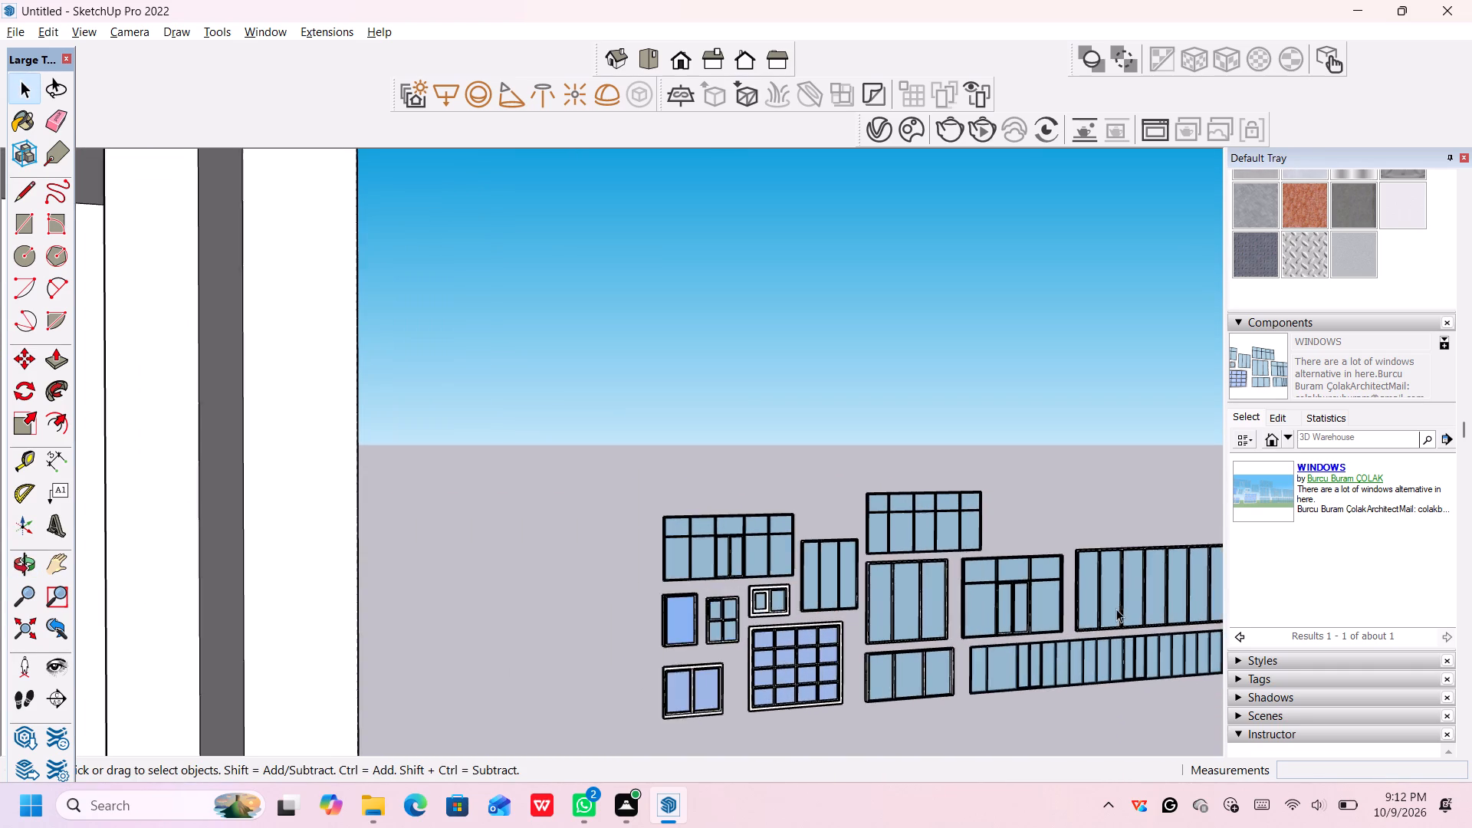
pyautogui.scroll(2, 1116, 609)
pyautogui.scroll(5, 813, 571)
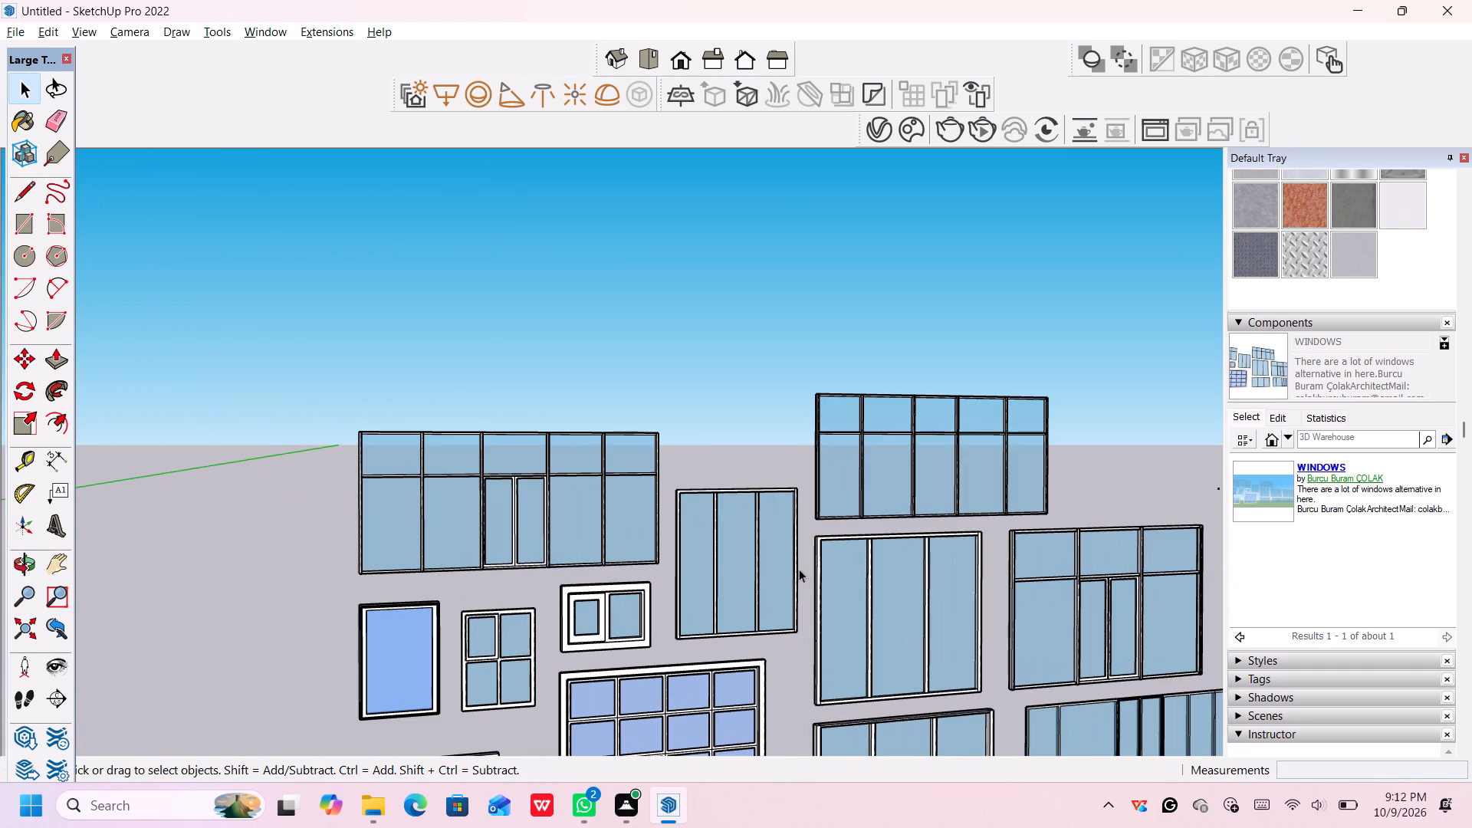
pyautogui.scroll(4, 790, 534)
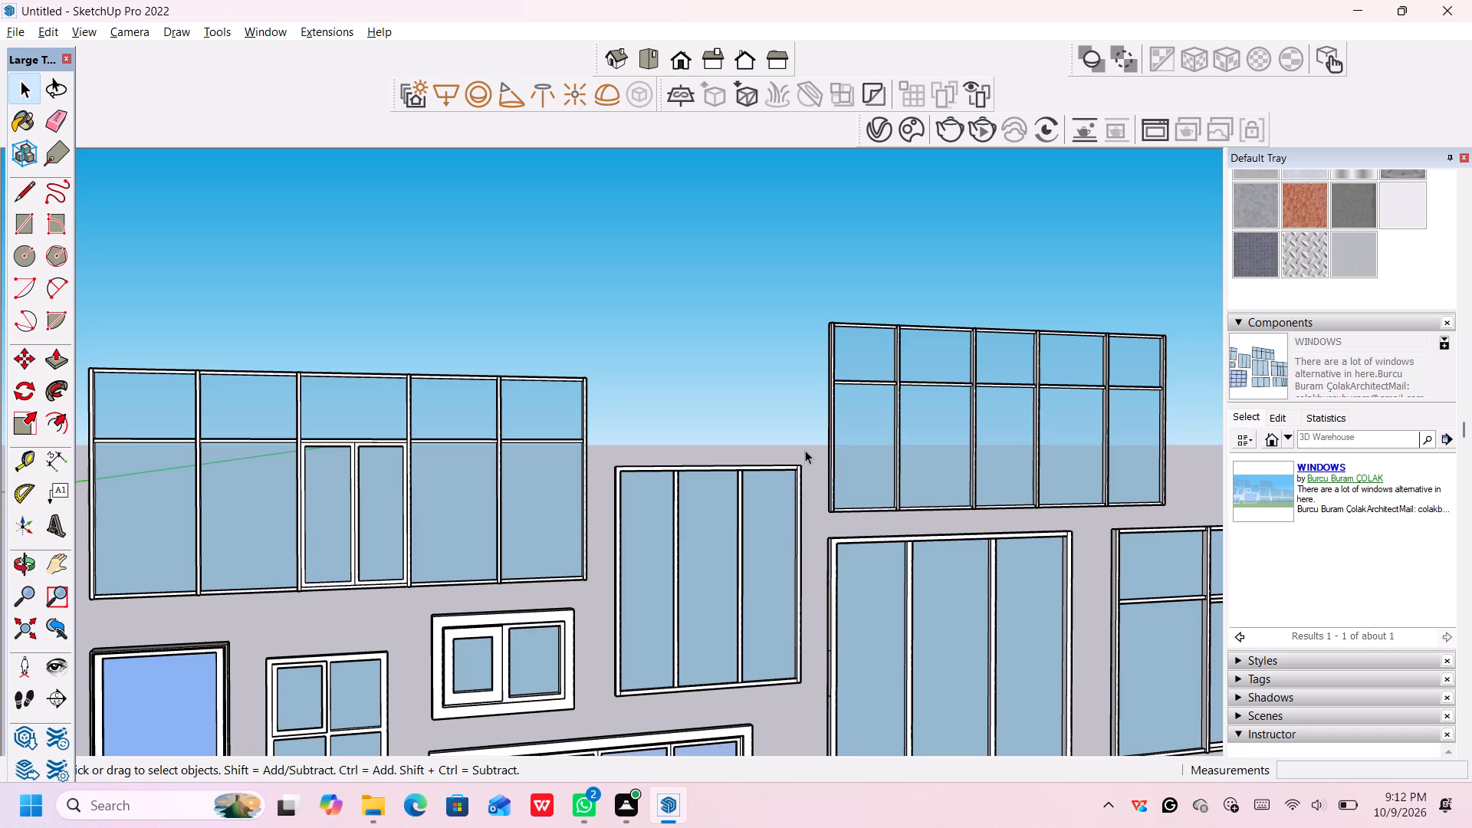
pyautogui.moveTo(801, 443); pyautogui.dragTo(606, 705)
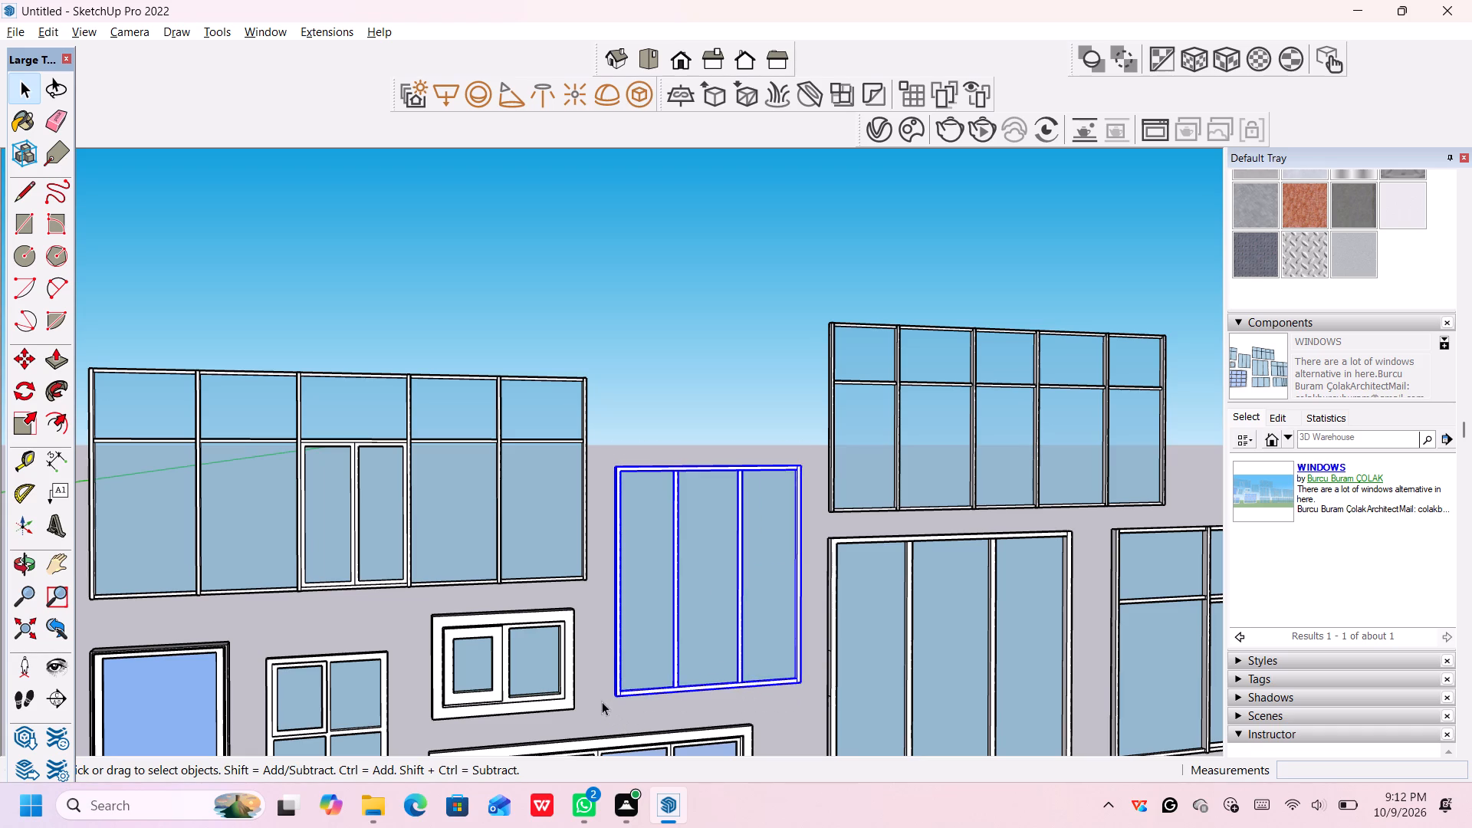
pyautogui.scroll(-6, 620, 692)
pyautogui.scroll(1, 628, 678)
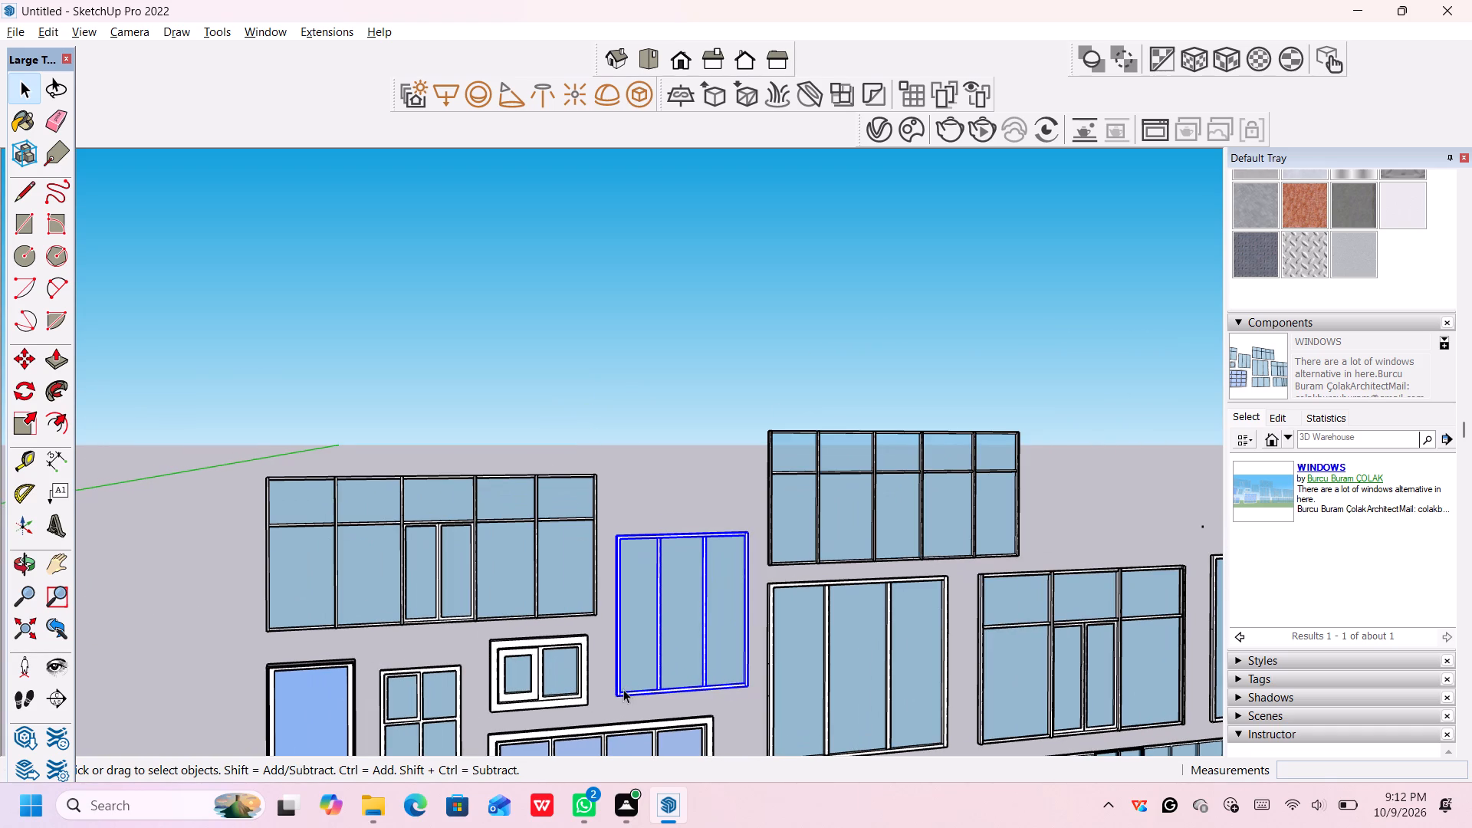
pyautogui.press('space')
pyautogui.press('m')
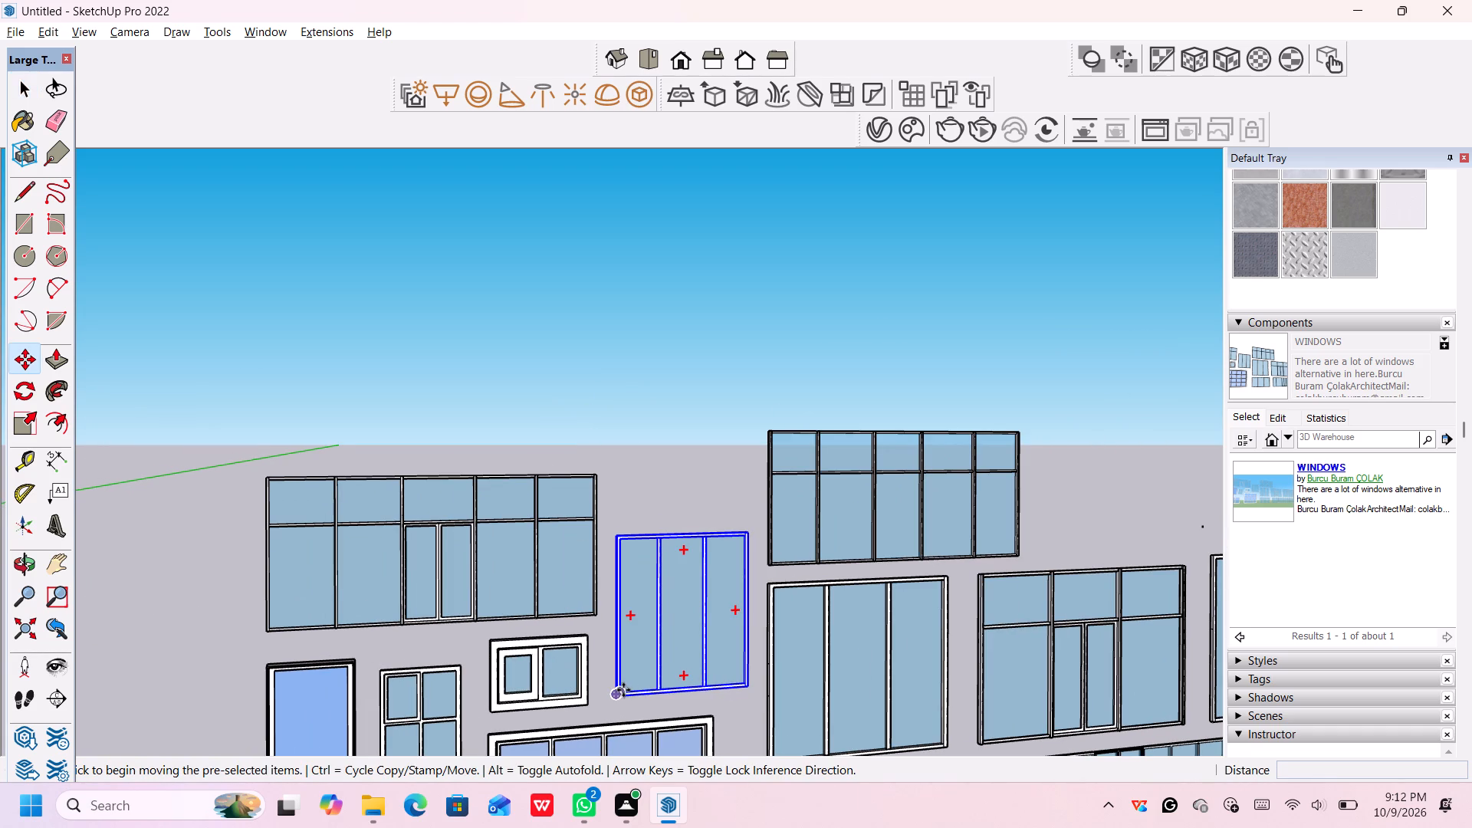
pyautogui.click(623, 690)
pyautogui.scroll(-7, 668, 698)
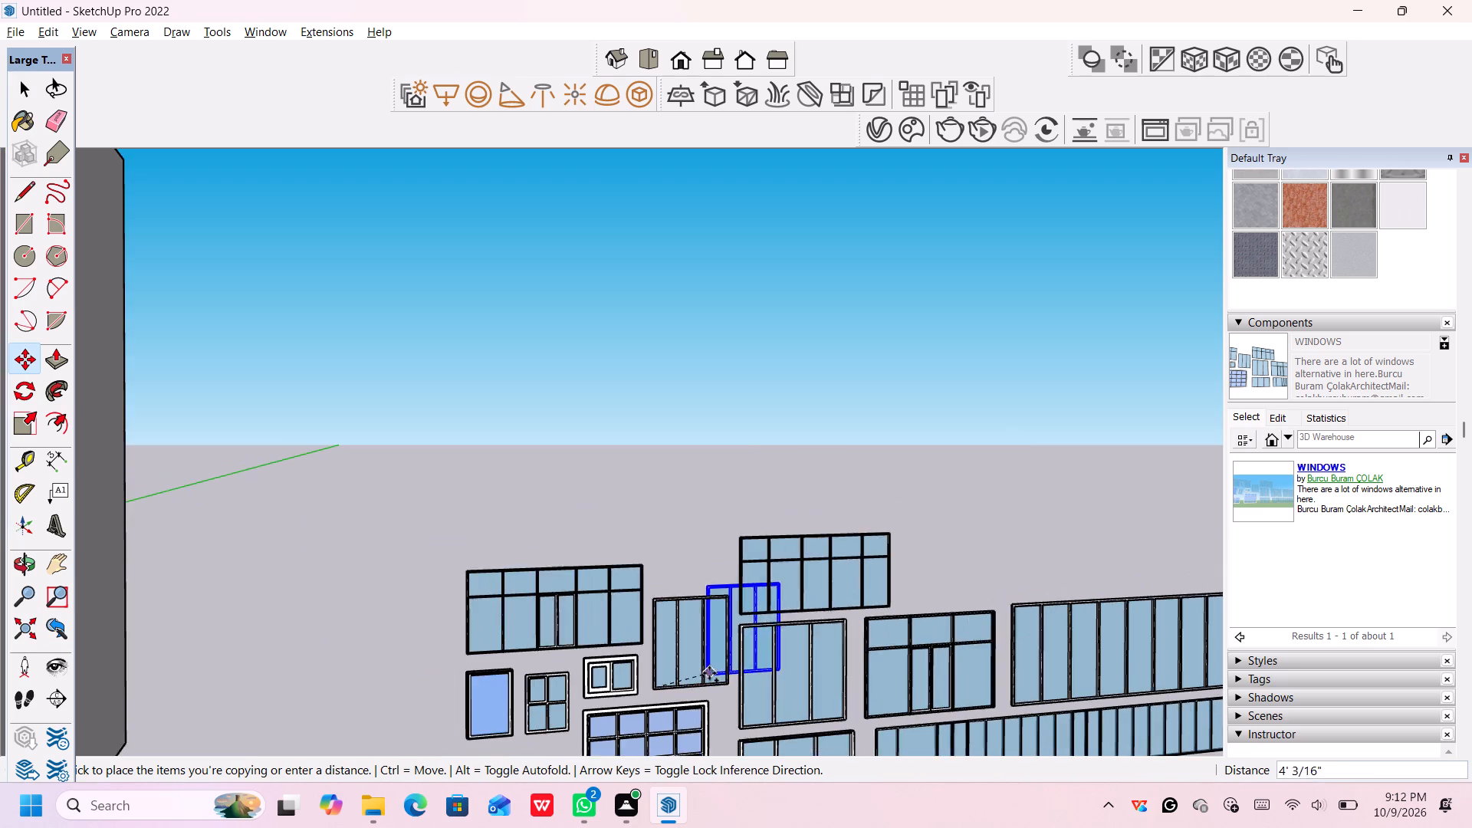
pyautogui.scroll(-9, 709, 673)
pyautogui.moveTo(710, 676); pyautogui.dragTo(736, 751, button='middle')
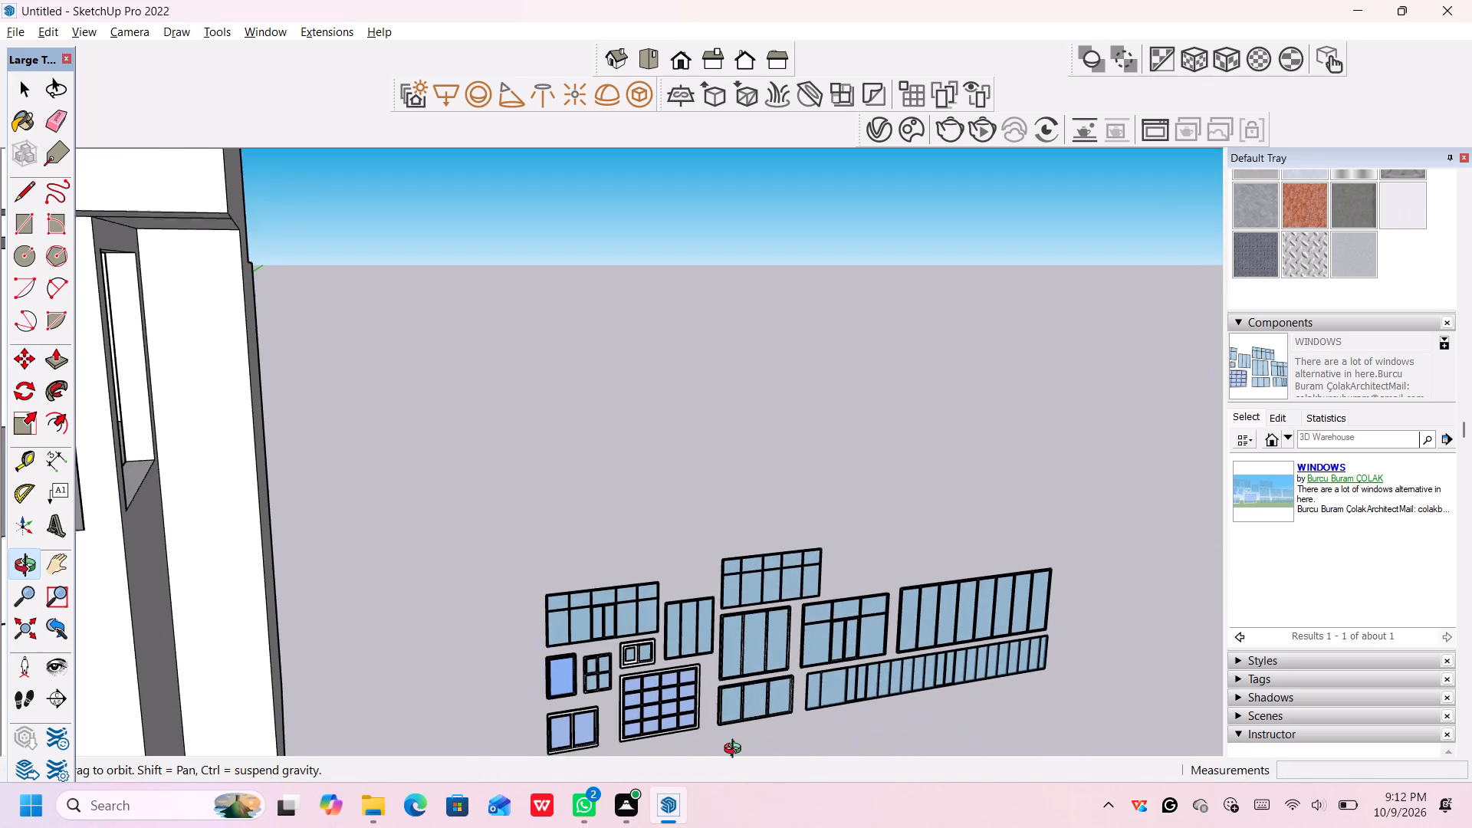
pyautogui.moveTo(736, 751); pyautogui.dragTo(634, 310, button='middle')
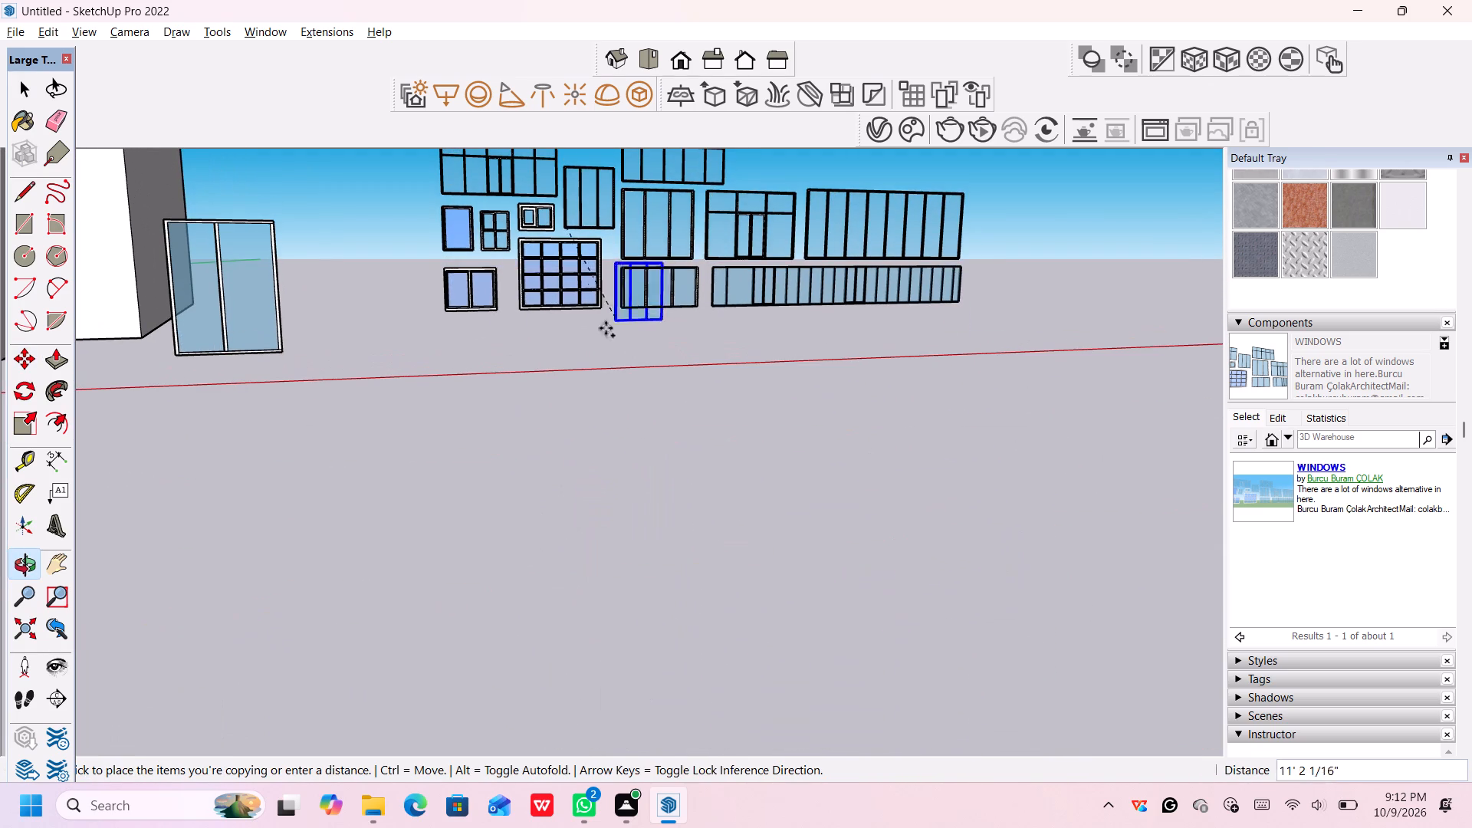
pyautogui.scroll(1, 449, 378)
pyautogui.click(449, 368)
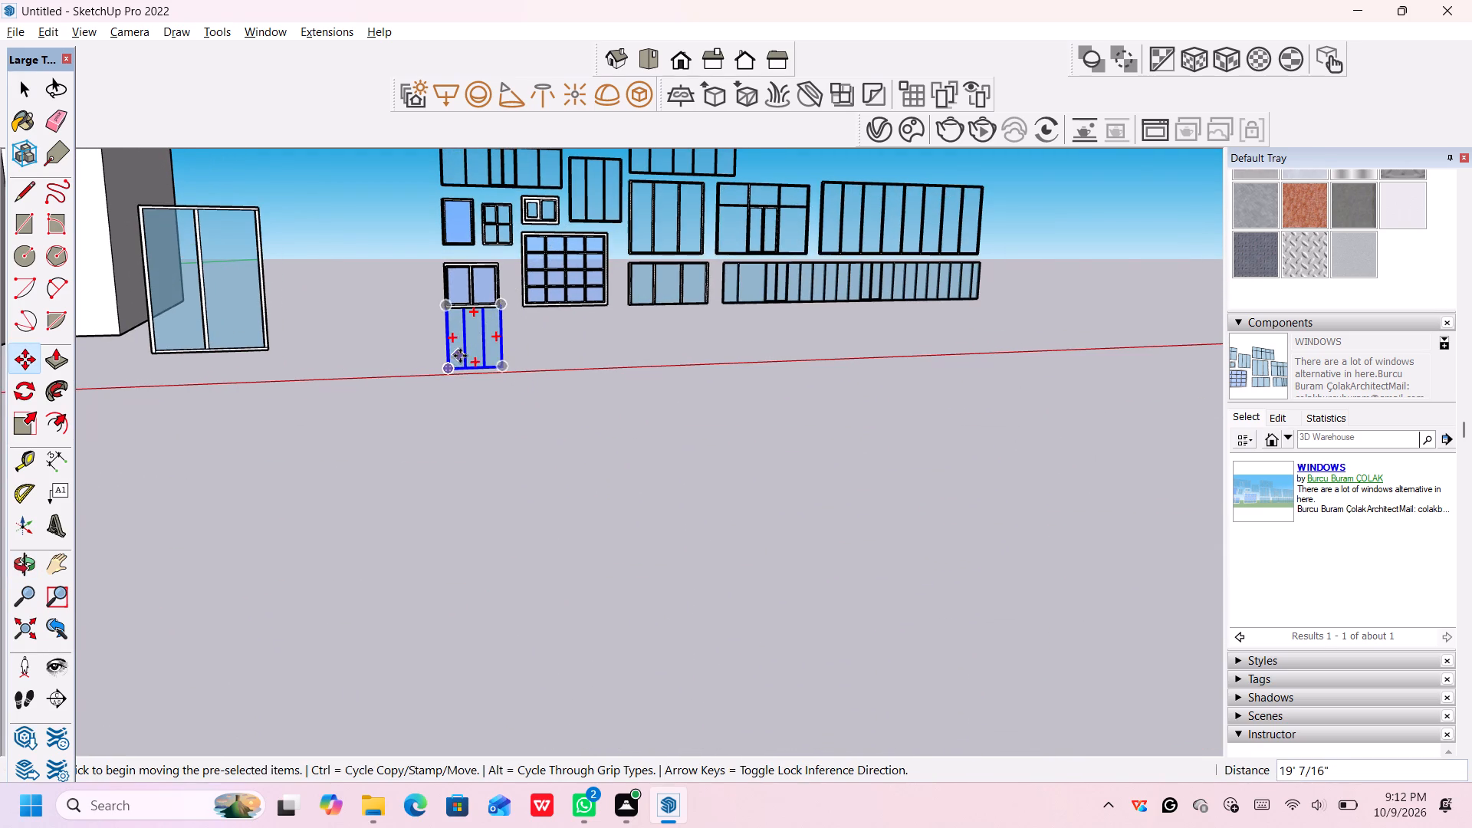
# Move the copied three-pane window about 35' 3" to the open ground beside the separate two-pane window.
pyautogui.scroll(6, 460, 356)
pyautogui.moveTo(475, 350); pyautogui.dragTo(519, 534, button='middle')
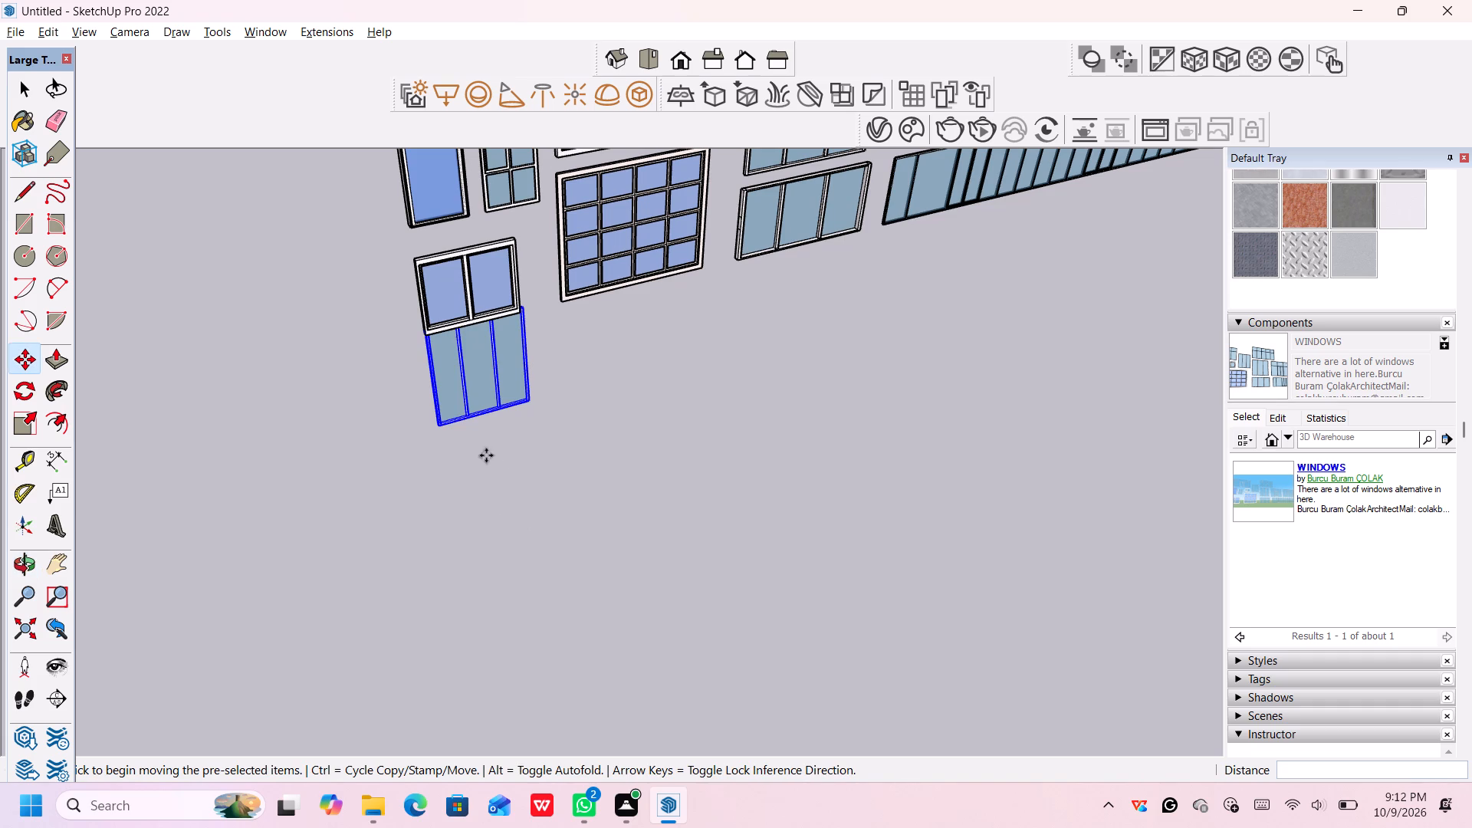
pyautogui.click(437, 429)
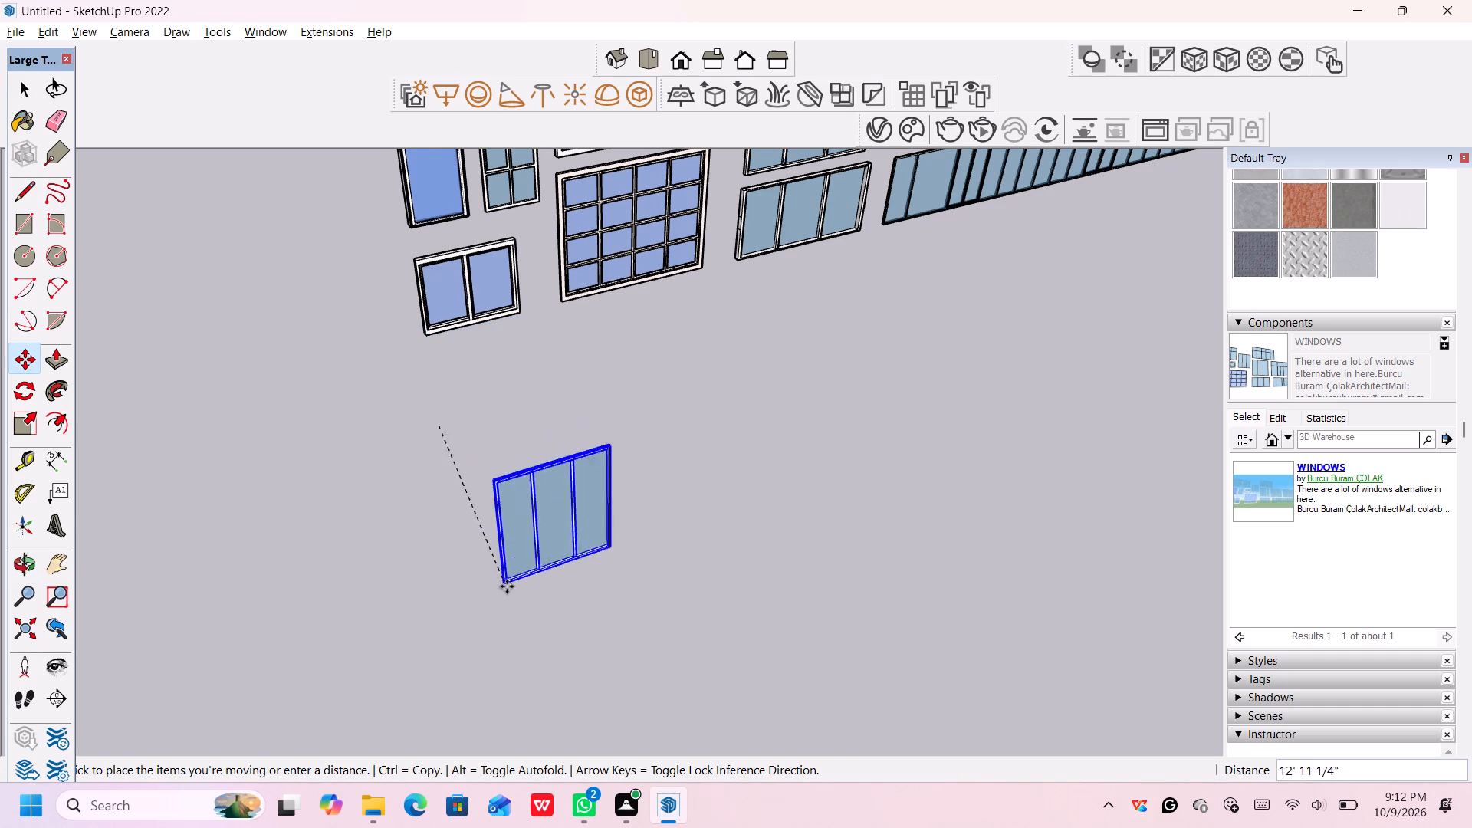
pyautogui.scroll(-8, 511, 598)
pyautogui.scroll(-16, 555, 729)
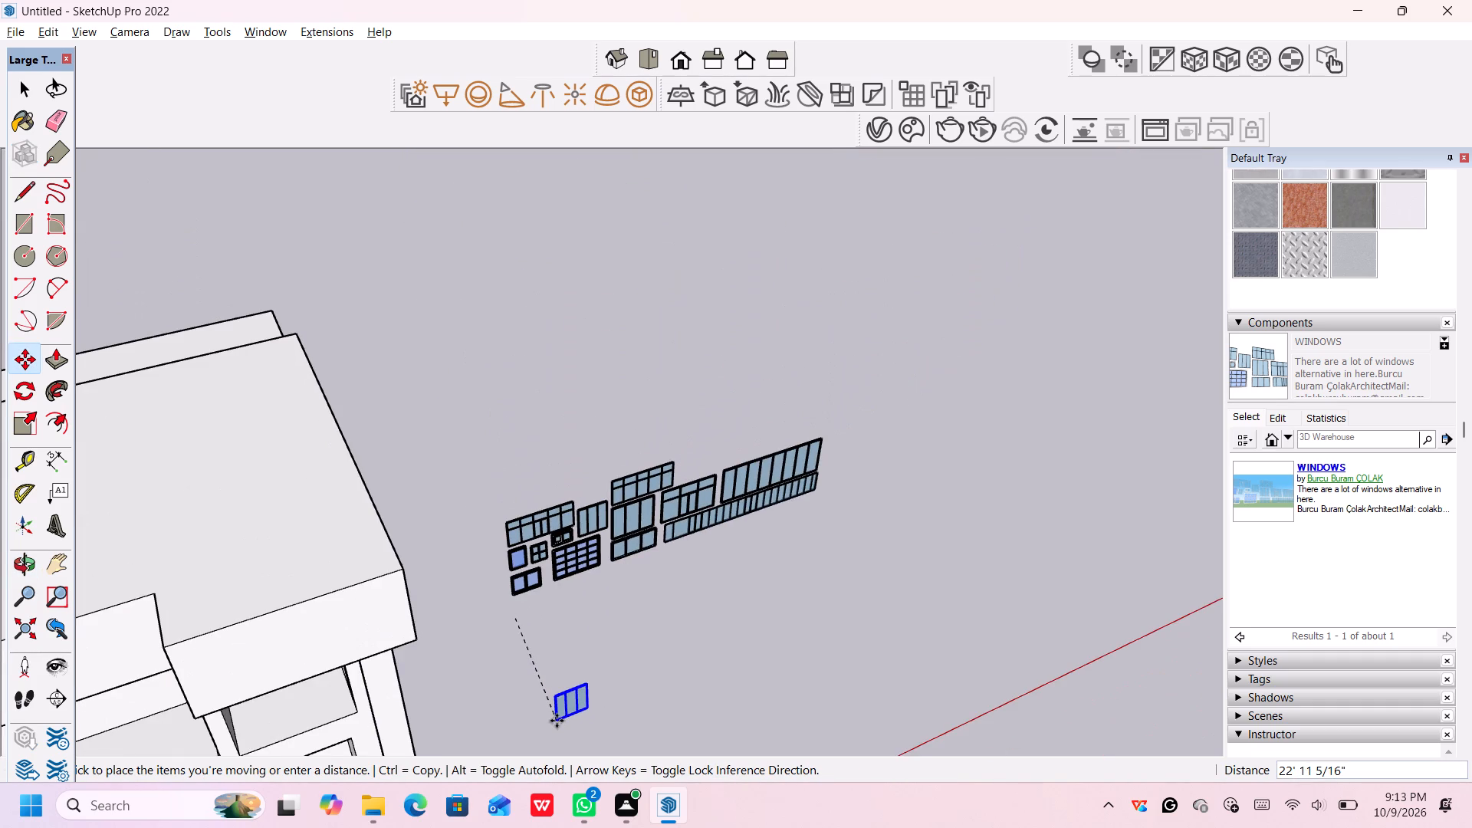
pyautogui.moveTo(557, 721); pyautogui.dragTo(537, 498, button='middle')
pyautogui.scroll(-1, 550, 705)
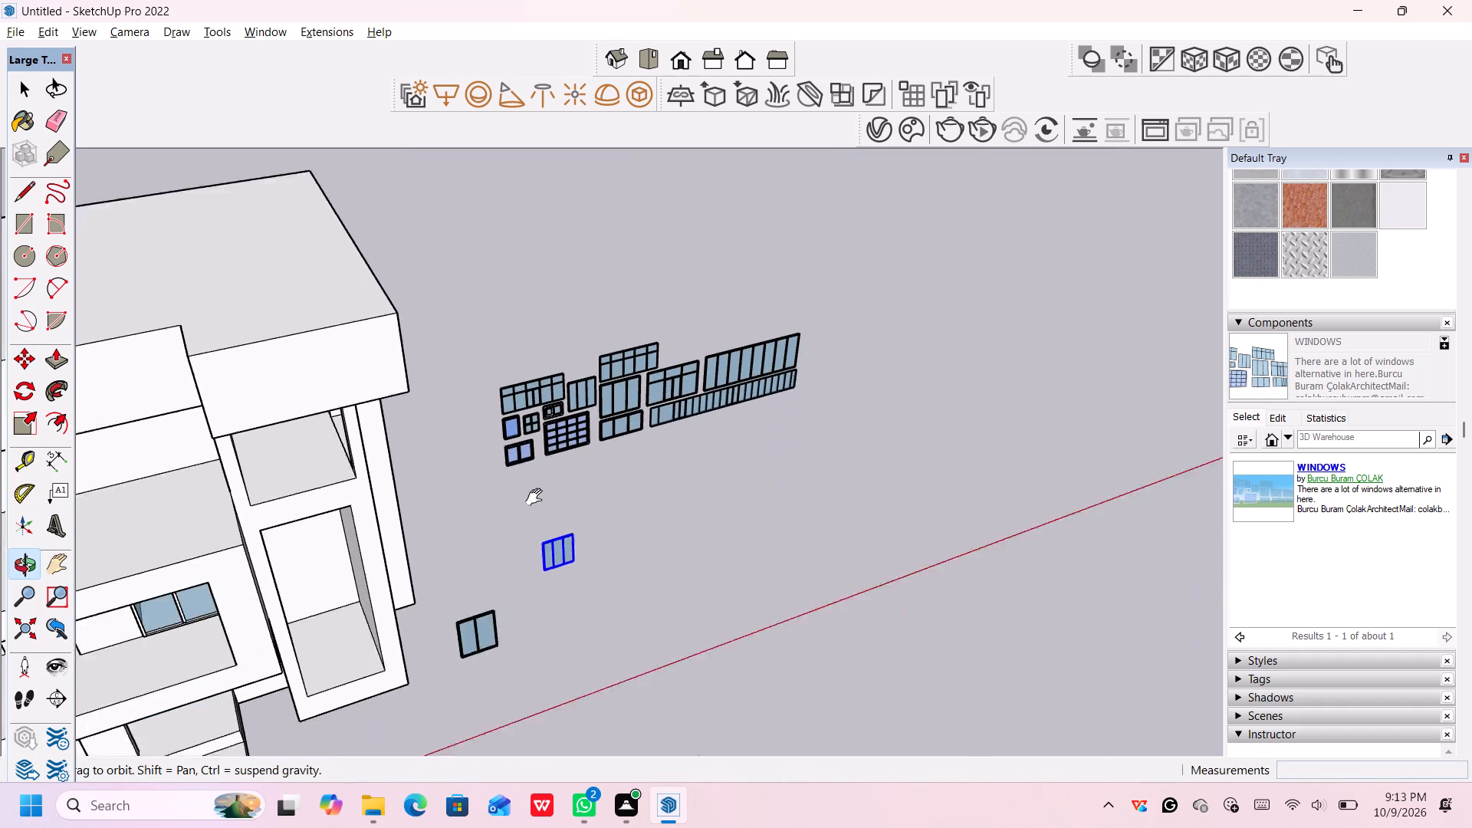
pyautogui.moveTo(537, 498); pyautogui.dragTo(534, 460, button='middle')
pyautogui.scroll(1, 545, 532)
pyautogui.click(545, 532)
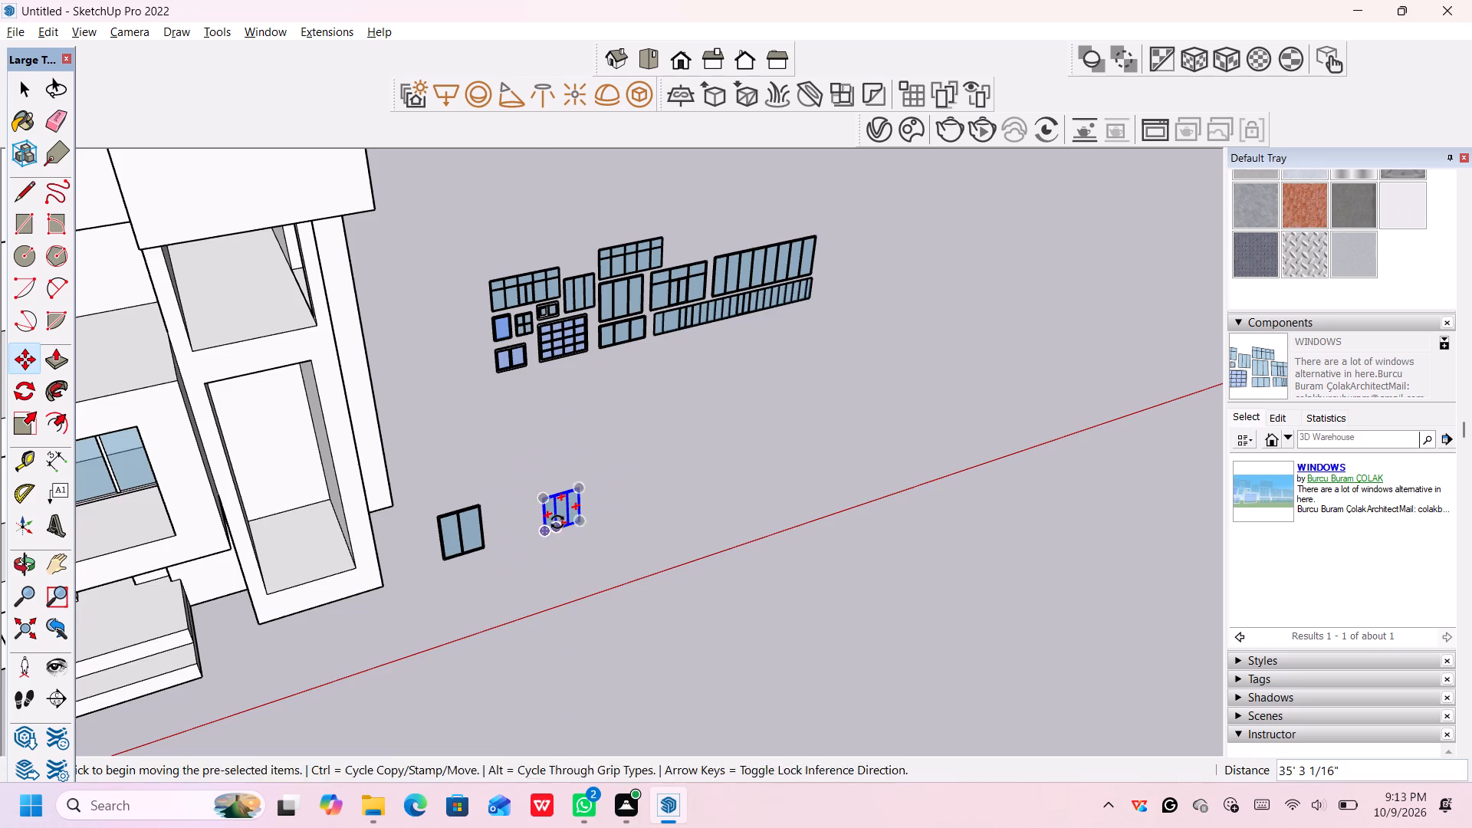
# Explode the copied three-pane window group into loose geometry.
pyautogui.scroll(20, 557, 521)
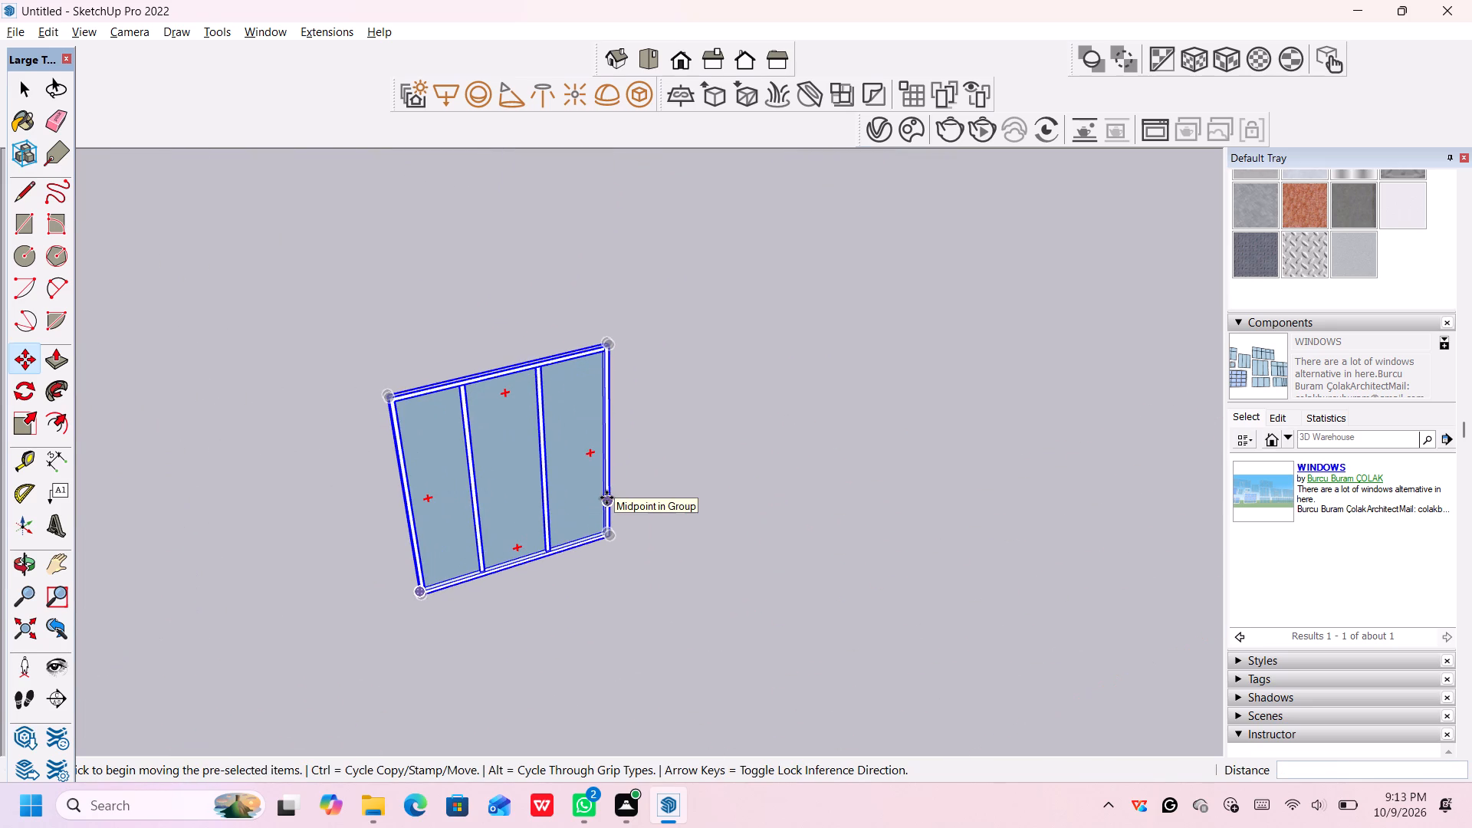
pyautogui.press('space')
pyautogui.scroll(5, 522, 355)
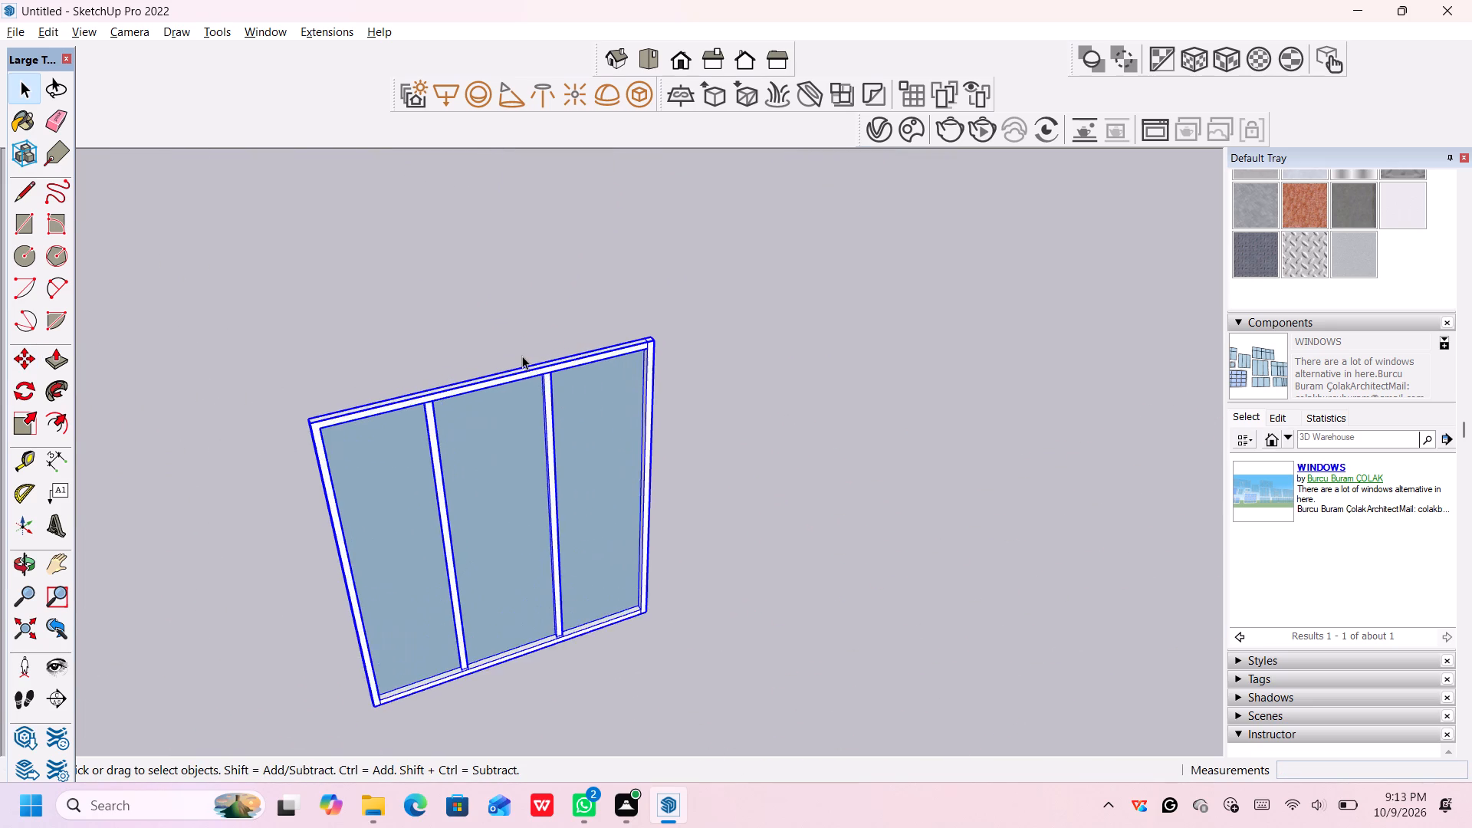
pyautogui.scroll(1, 526, 365)
pyautogui.rightClick(610, 438)
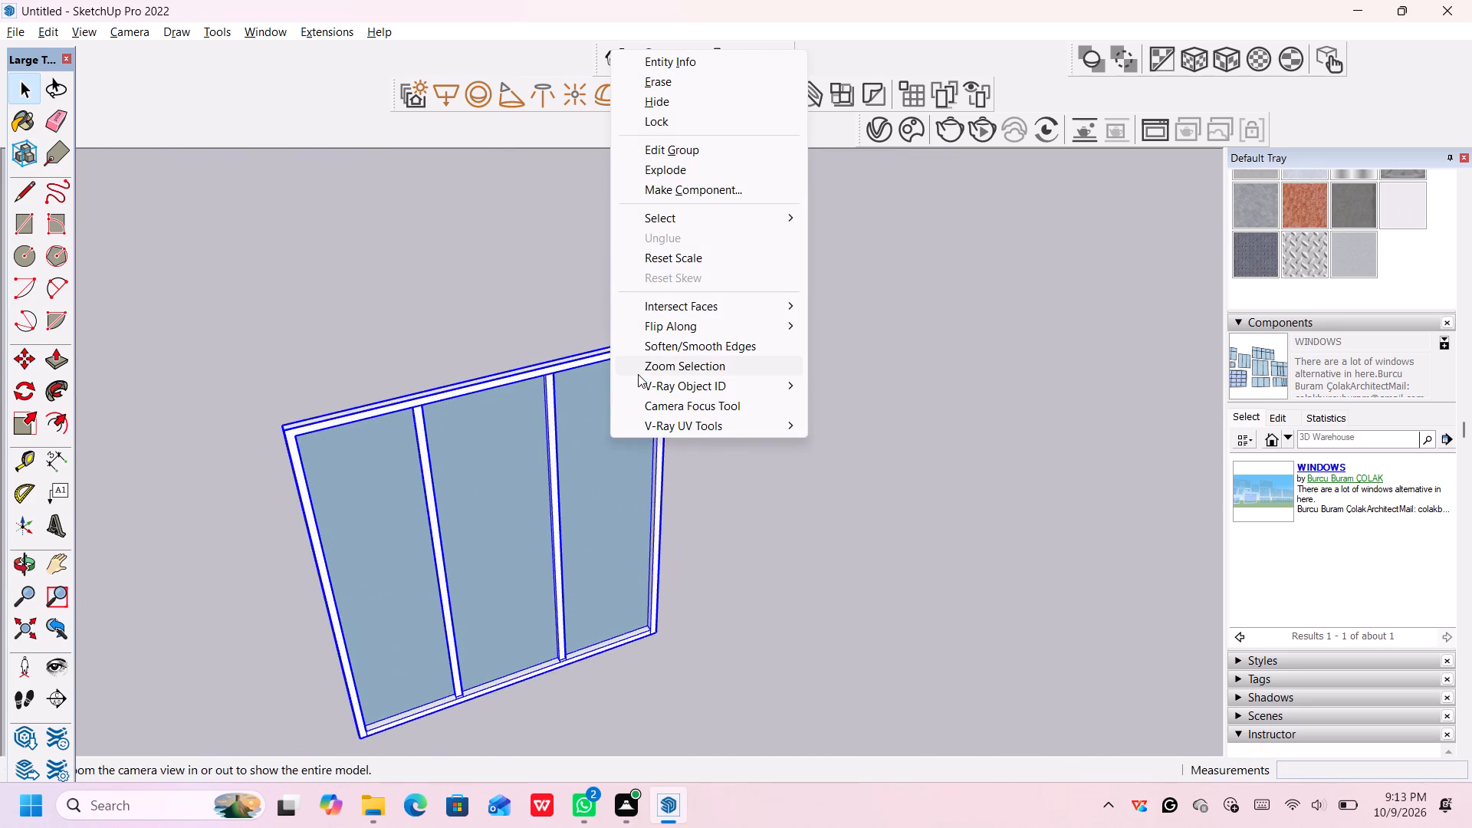
pyautogui.click(694, 168)
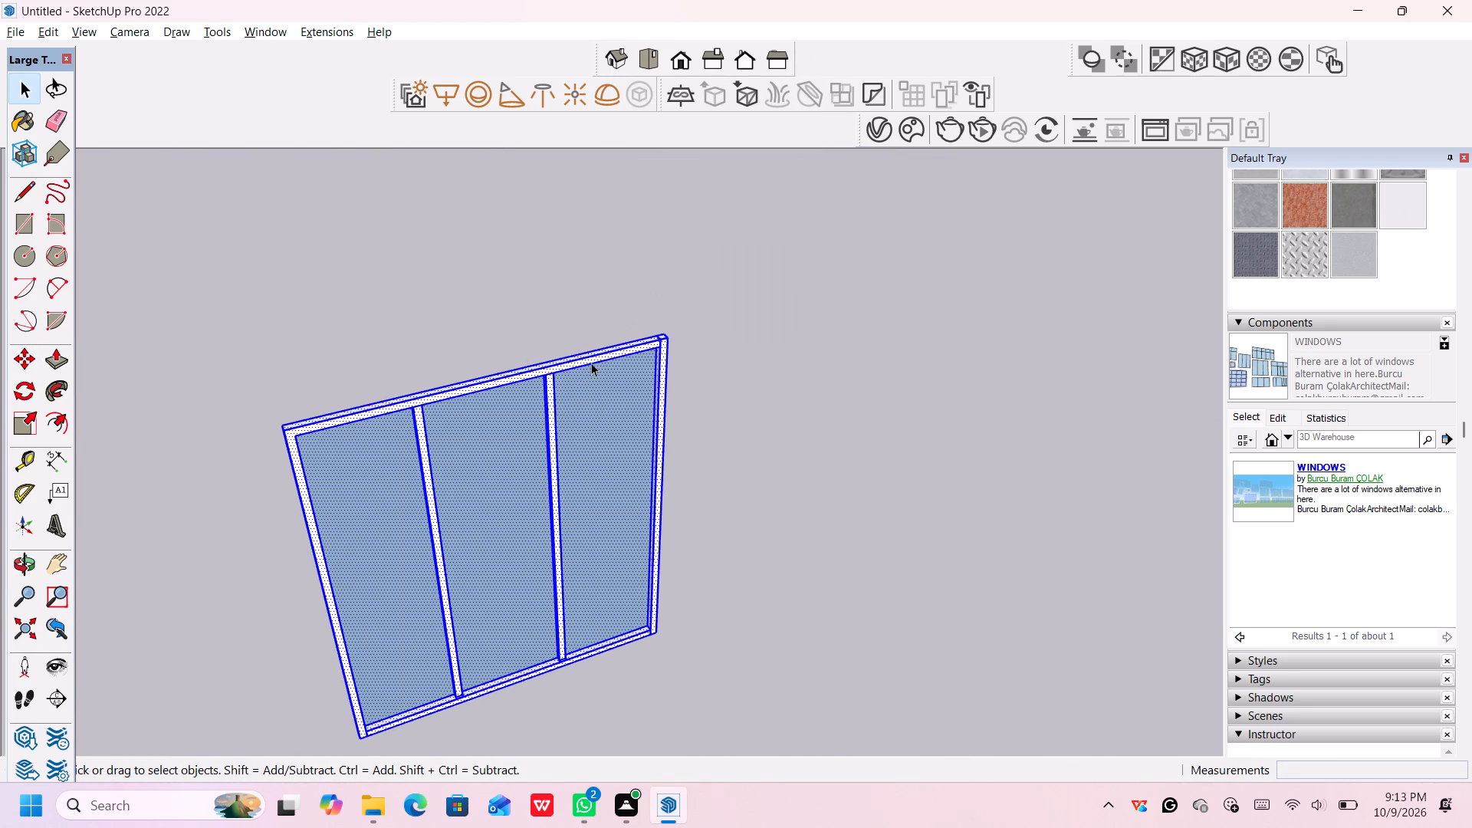
# Draw lines of about 1 7/16" across the front and top faces of the upper rail, at the mullion beside the end pane.
pyautogui.click(508, 412)
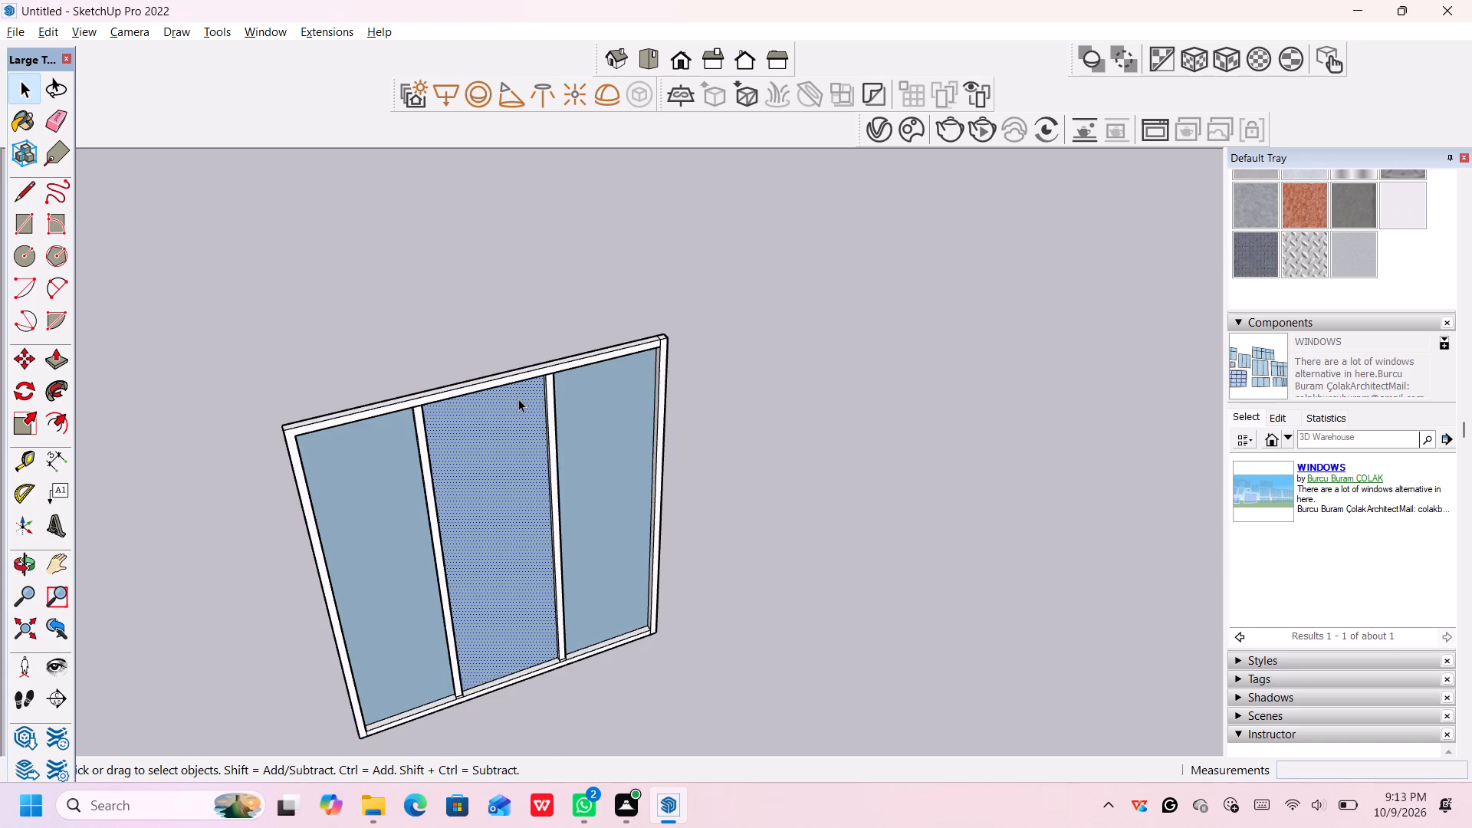
pyautogui.scroll(3, 520, 400)
pyautogui.scroll(-1, 533, 400)
pyautogui.scroll(1, 535, 400)
pyautogui.scroll(-1, 535, 374)
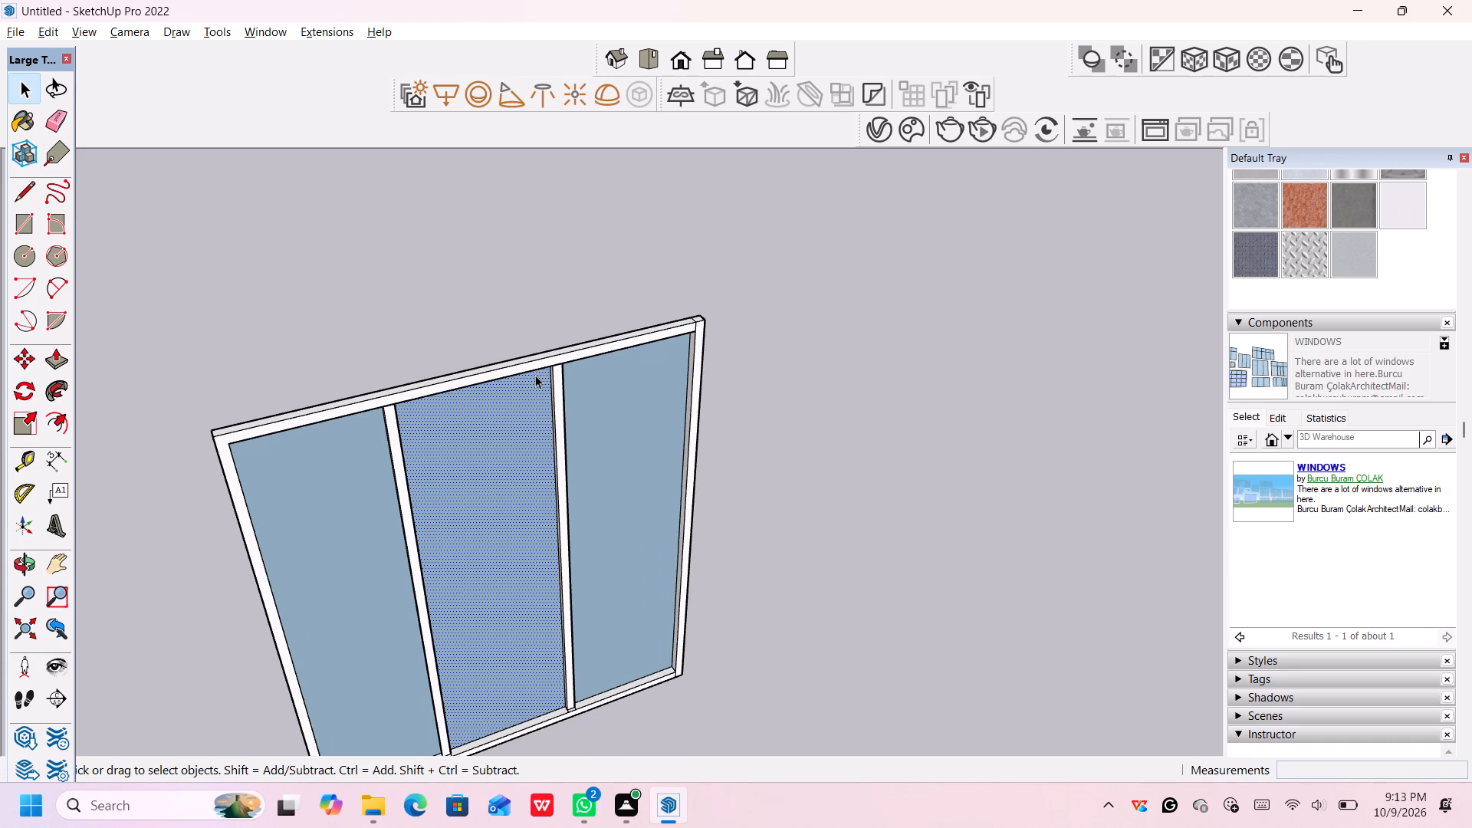
pyautogui.moveTo(562, 435); pyautogui.dragTo(537, 347, button='middle')
pyautogui.scroll(6, 538, 362)
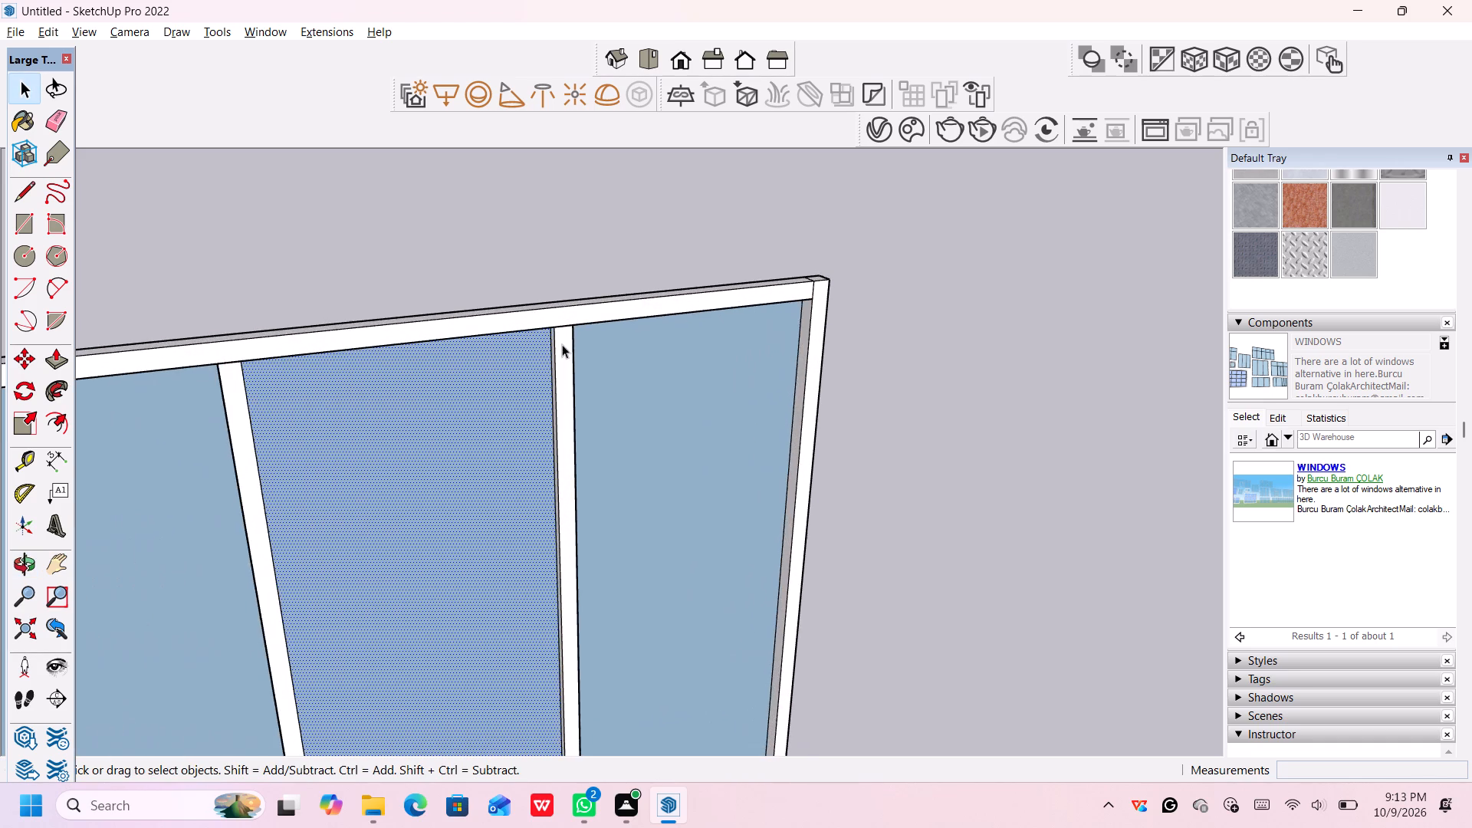
pyautogui.moveTo(562, 345); pyautogui.dragTo(544, 297, button='middle')
pyautogui.scroll(5, 554, 343)
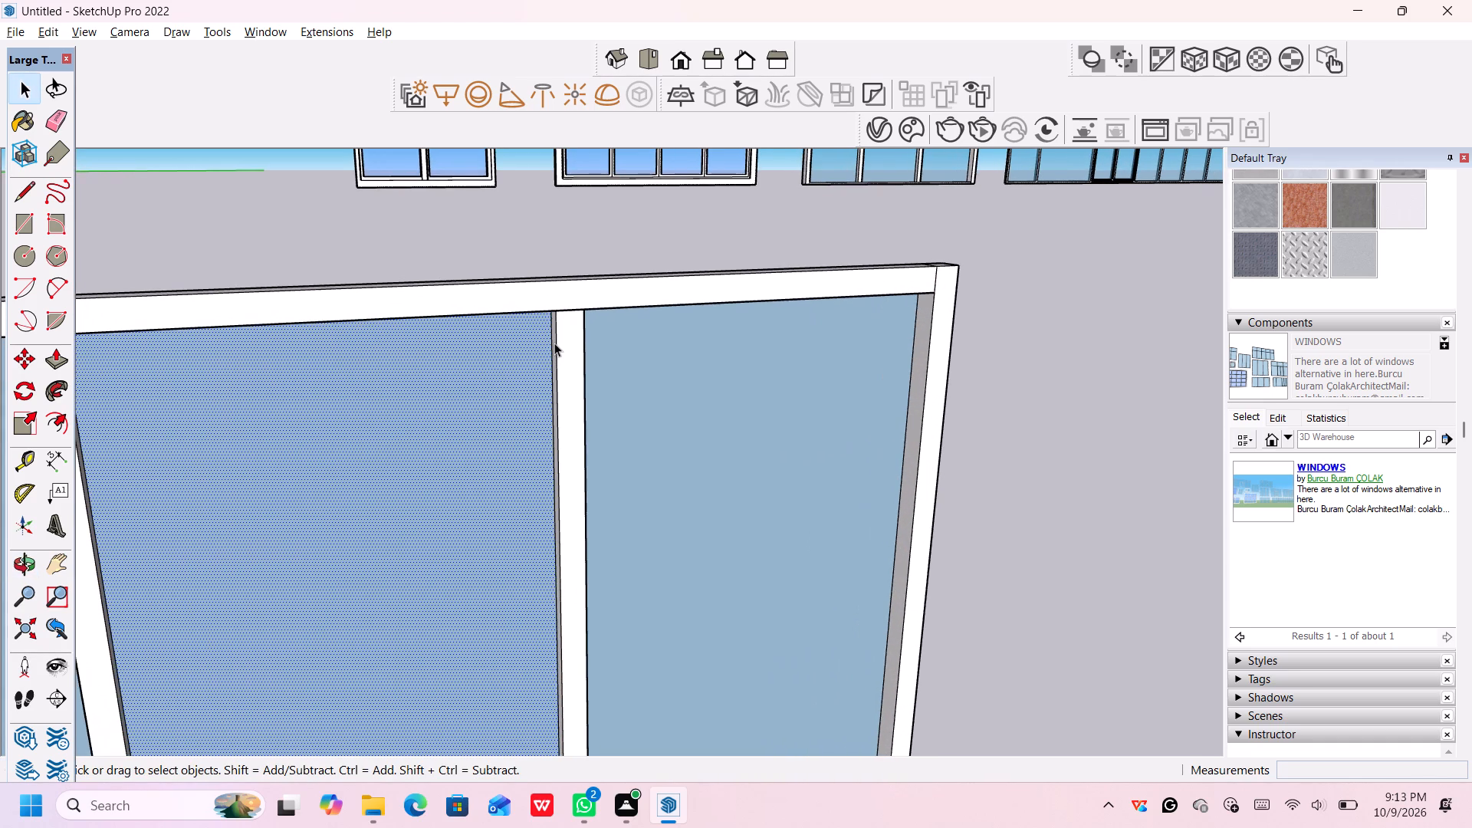
pyautogui.press('l')
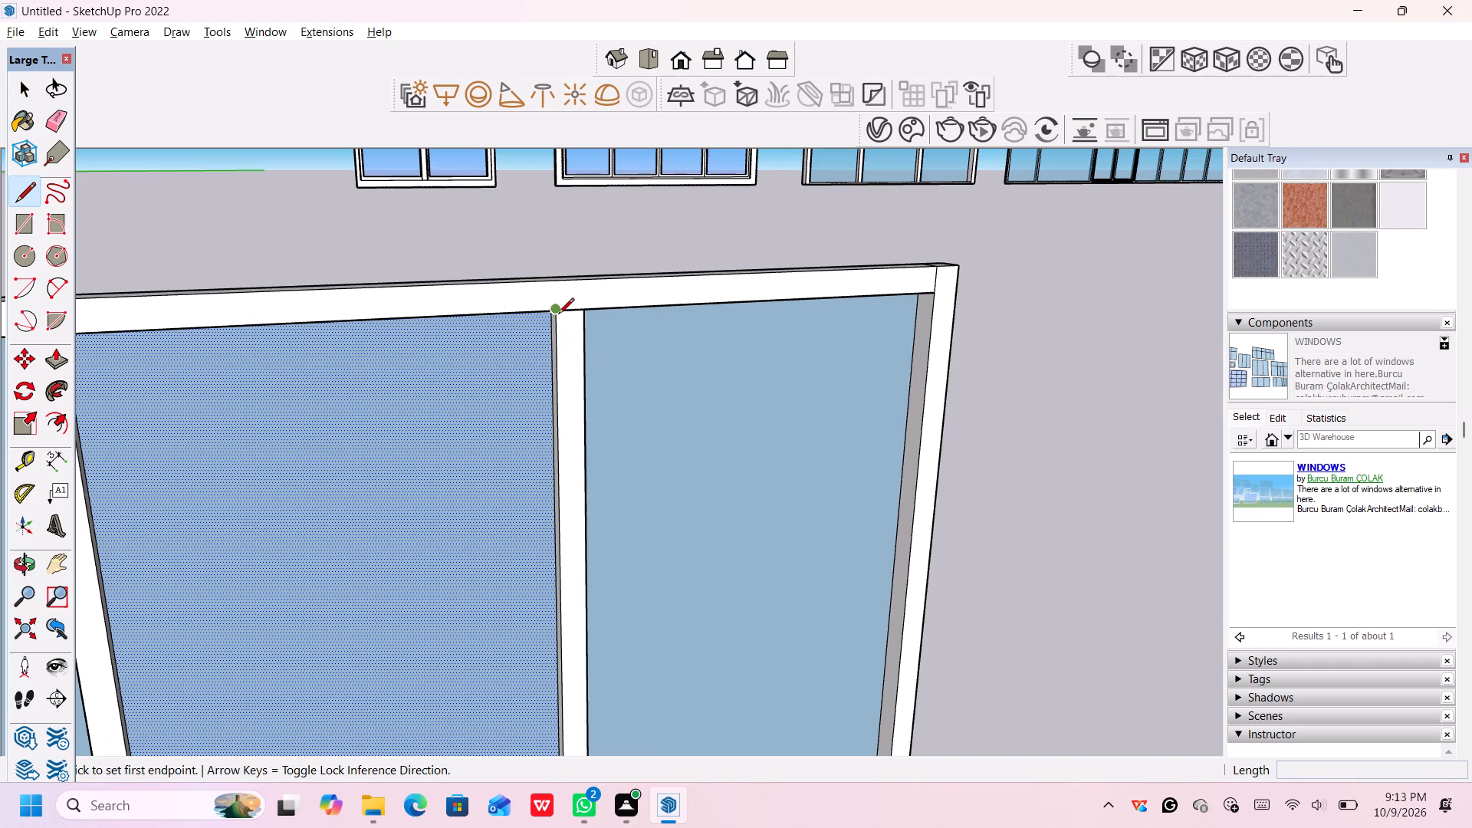
pyautogui.click(558, 312)
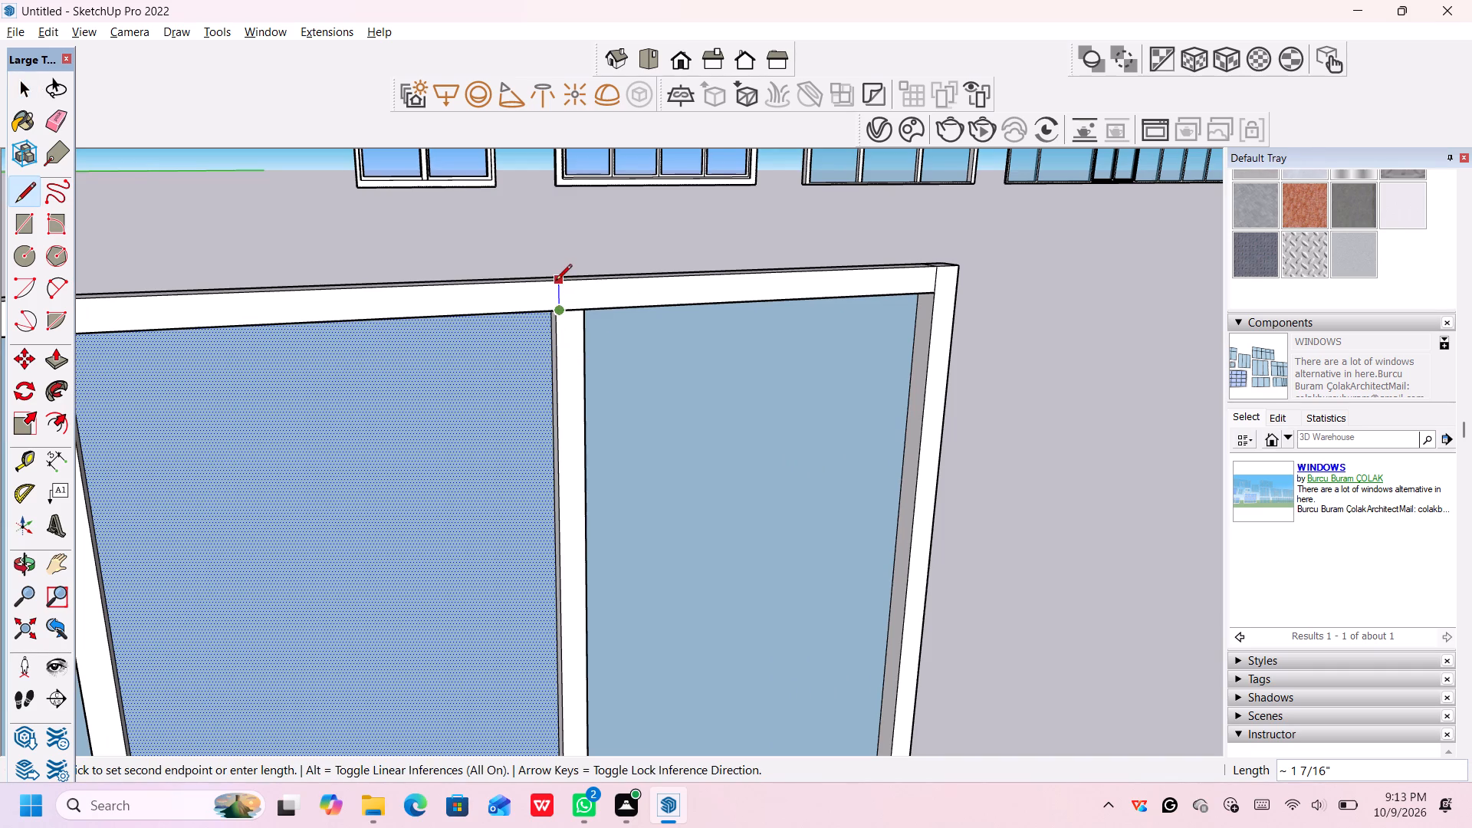
pyautogui.click(556, 281)
pyautogui.moveTo(553, 284); pyautogui.dragTo(600, 479, button='middle')
pyautogui.moveTo(556, 348); pyautogui.dragTo(555, 349, button='middle')
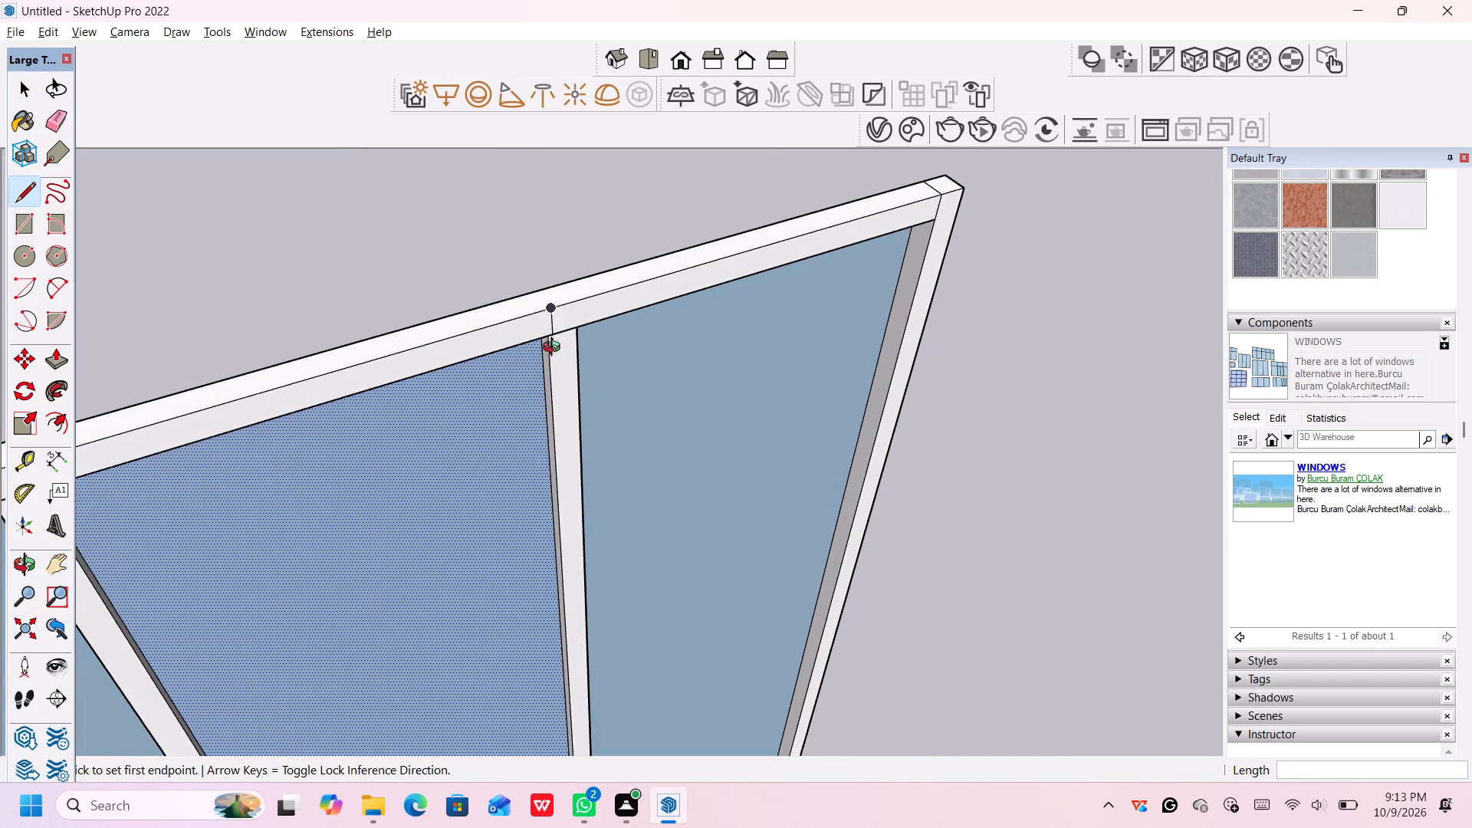
pyautogui.moveTo(555, 349); pyautogui.dragTo(580, 449, button='middle')
pyautogui.click(550, 363)
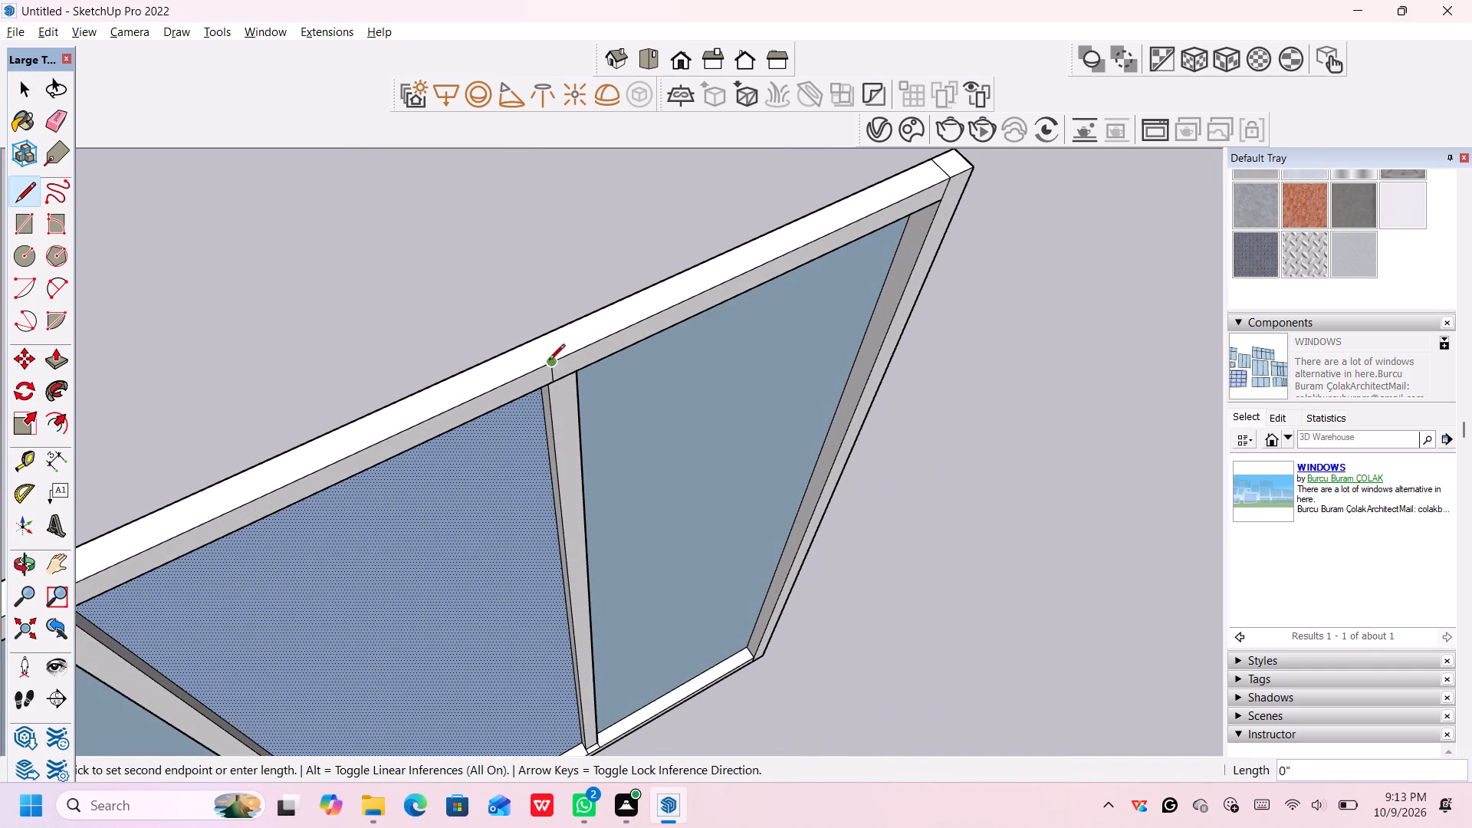
pyautogui.click(533, 339)
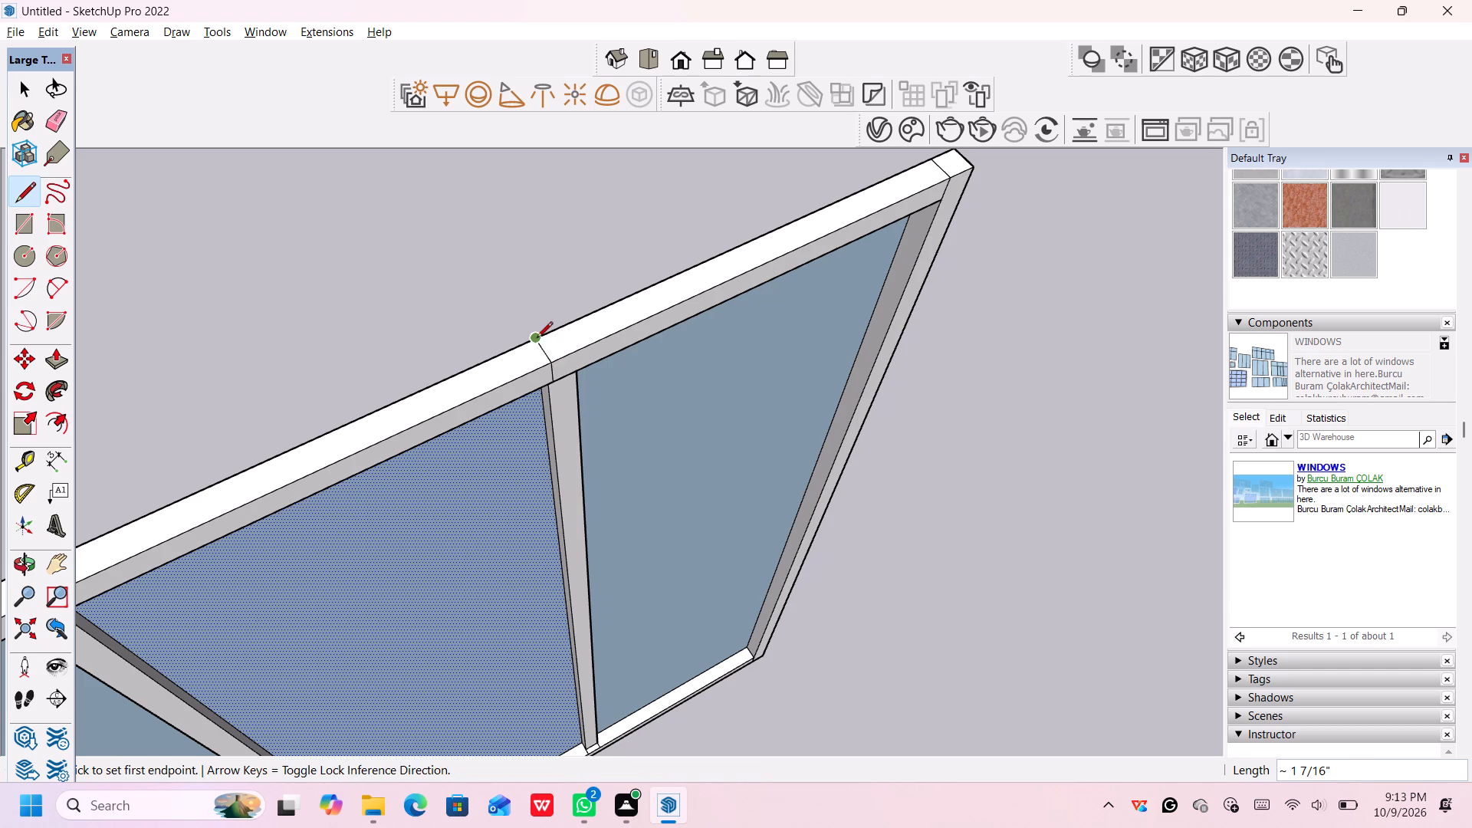
# Draw a line of about 1 7/16" across the lower rail's front face, at the mullion beside the end pane.
pyautogui.moveTo(537, 338); pyautogui.dragTo(596, 442, button='middle')
pyautogui.scroll(-7, 491, 373)
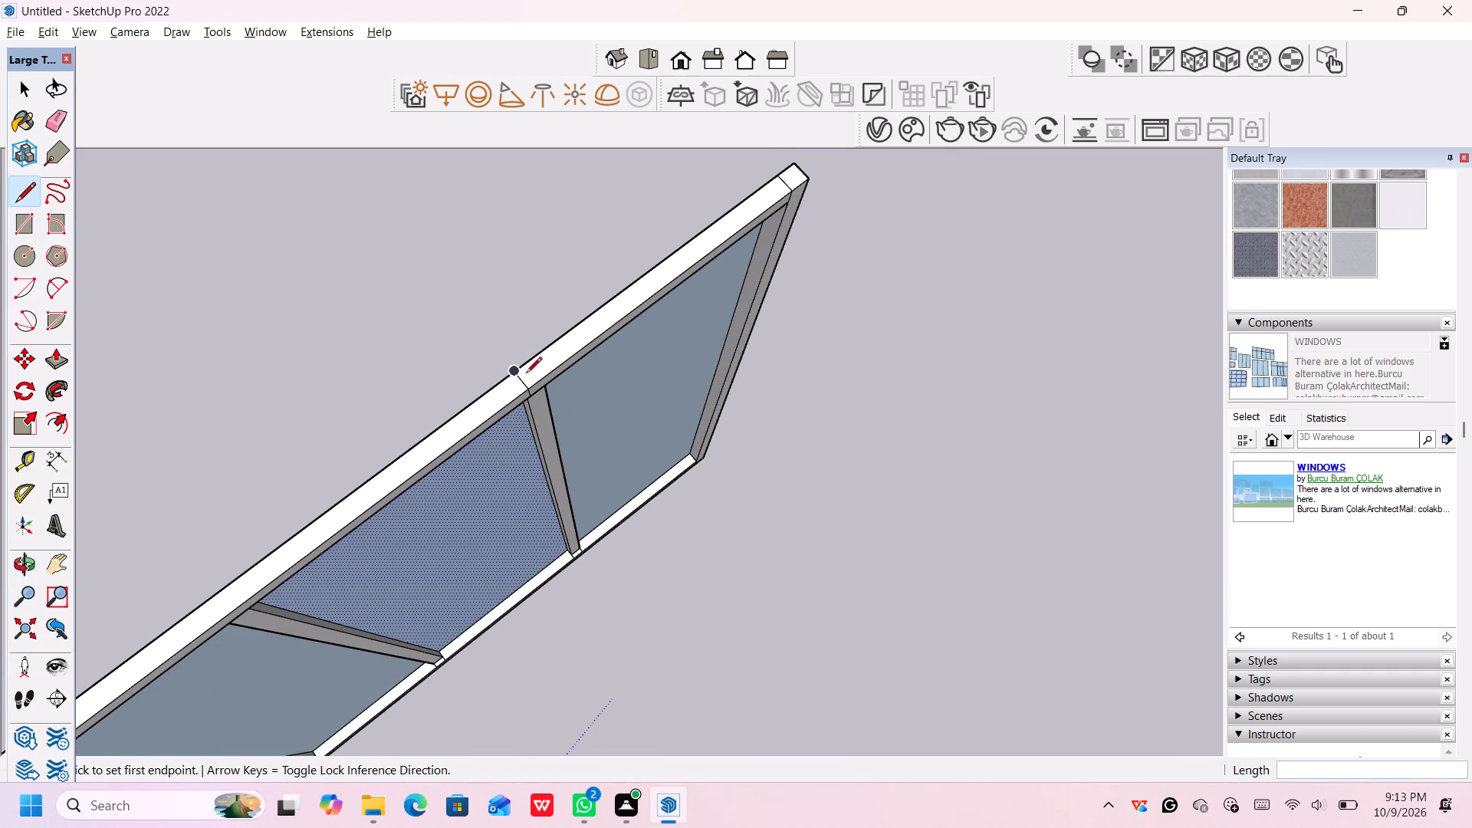
pyautogui.scroll(-5, 503, 365)
pyautogui.moveTo(491, 376); pyautogui.dragTo(685, 401, button='middle')
pyautogui.moveTo(422, 497); pyautogui.dragTo(608, 505, button='middle')
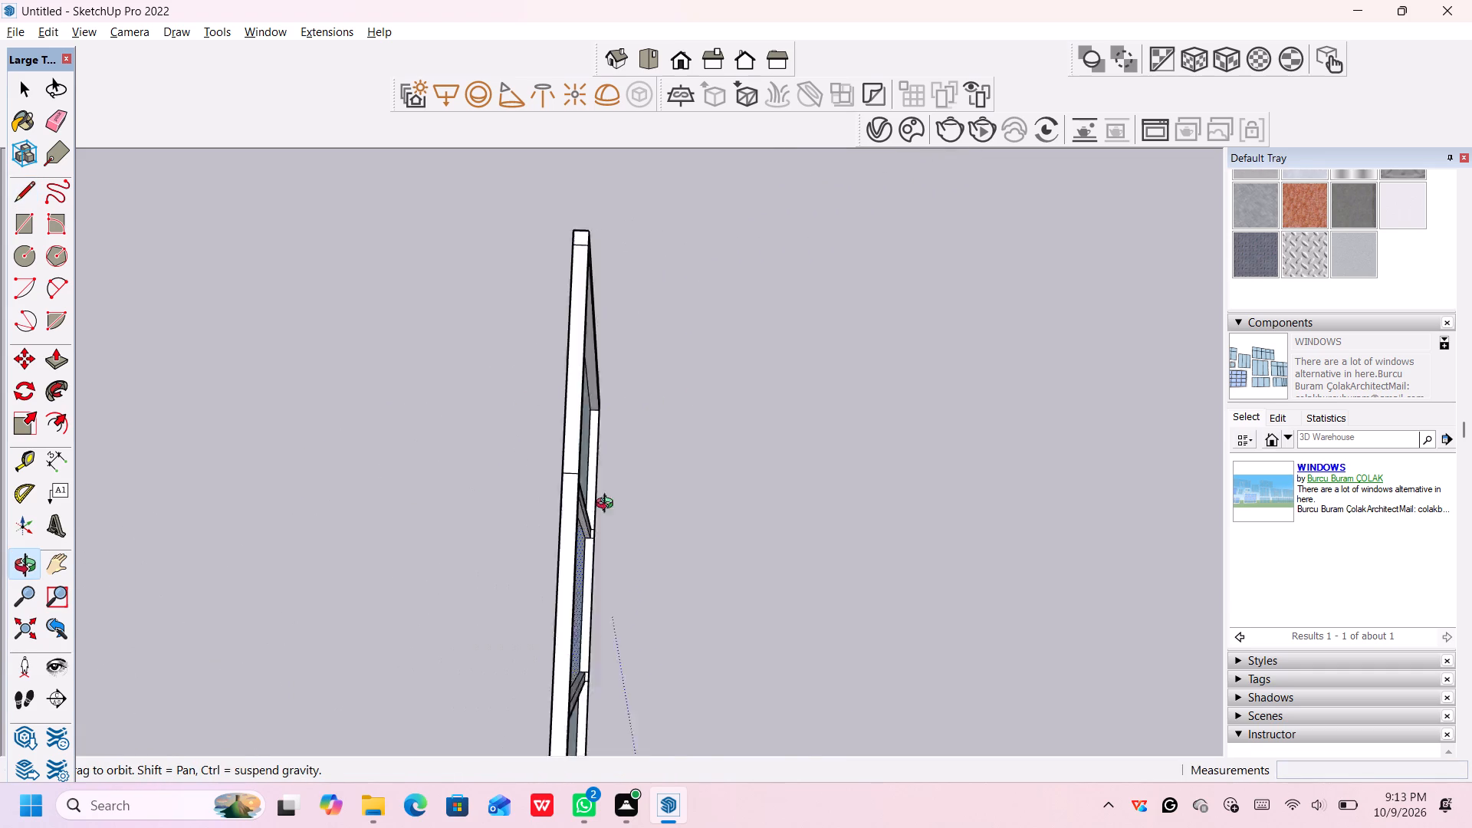
pyautogui.moveTo(608, 505); pyautogui.dragTo(753, 449, button='middle')
pyautogui.moveTo(649, 499); pyautogui.dragTo(814, 378, button='middle')
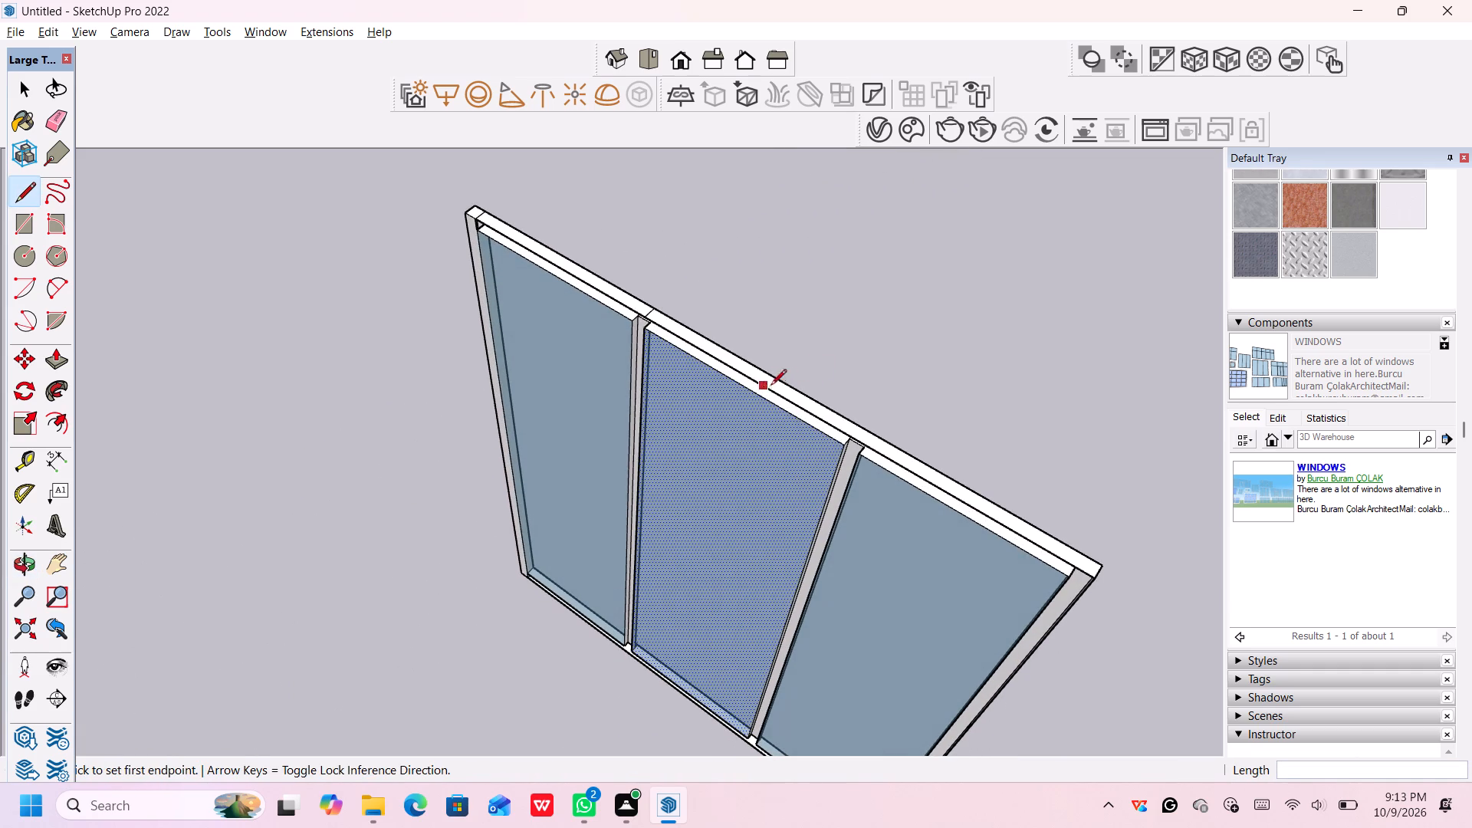
pyautogui.moveTo(958, 438); pyautogui.dragTo(383, 598, button='middle')
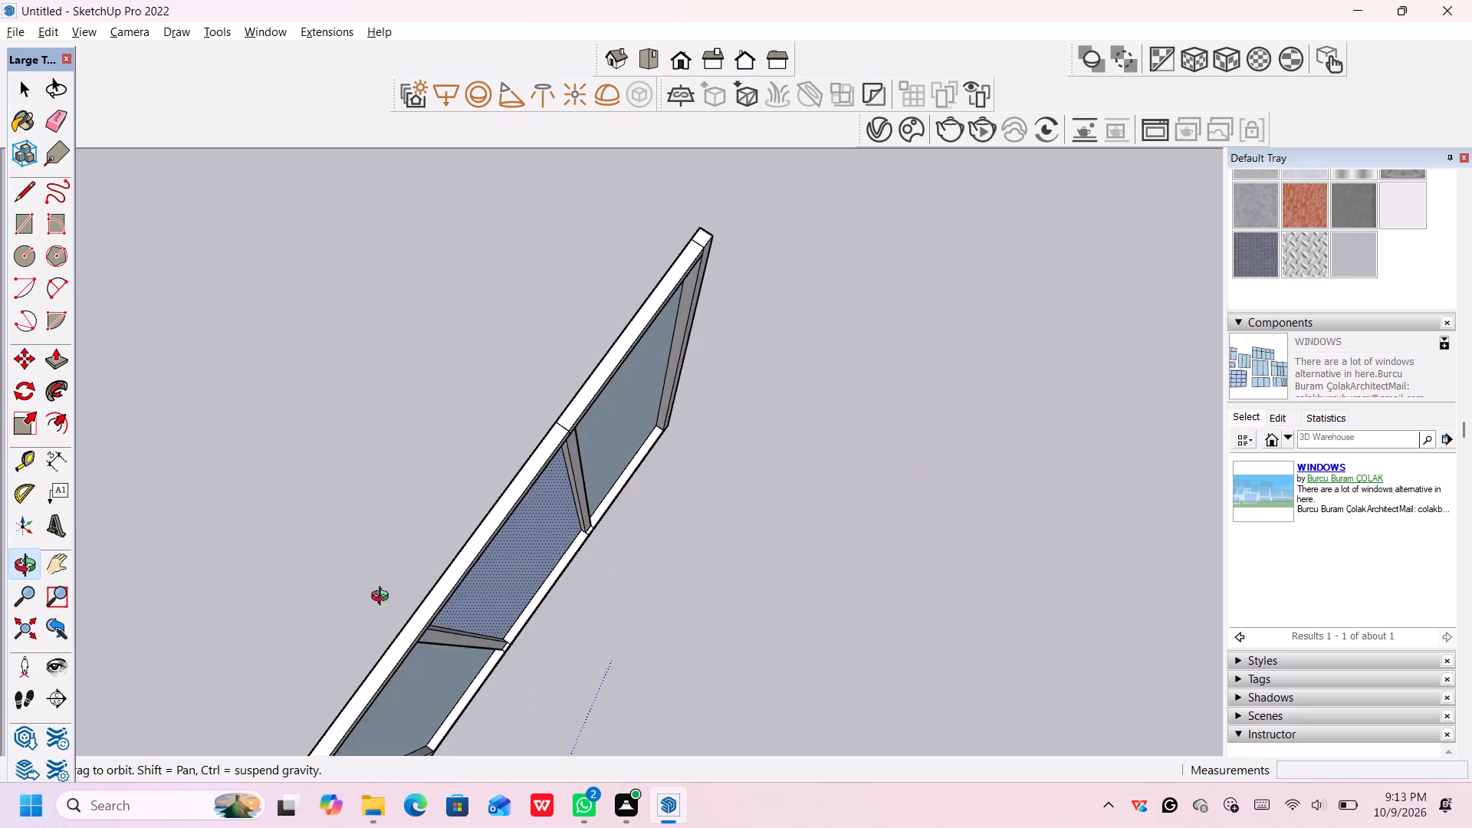
pyautogui.moveTo(383, 598); pyautogui.dragTo(225, 435, button='middle')
pyautogui.scroll(7, 583, 690)
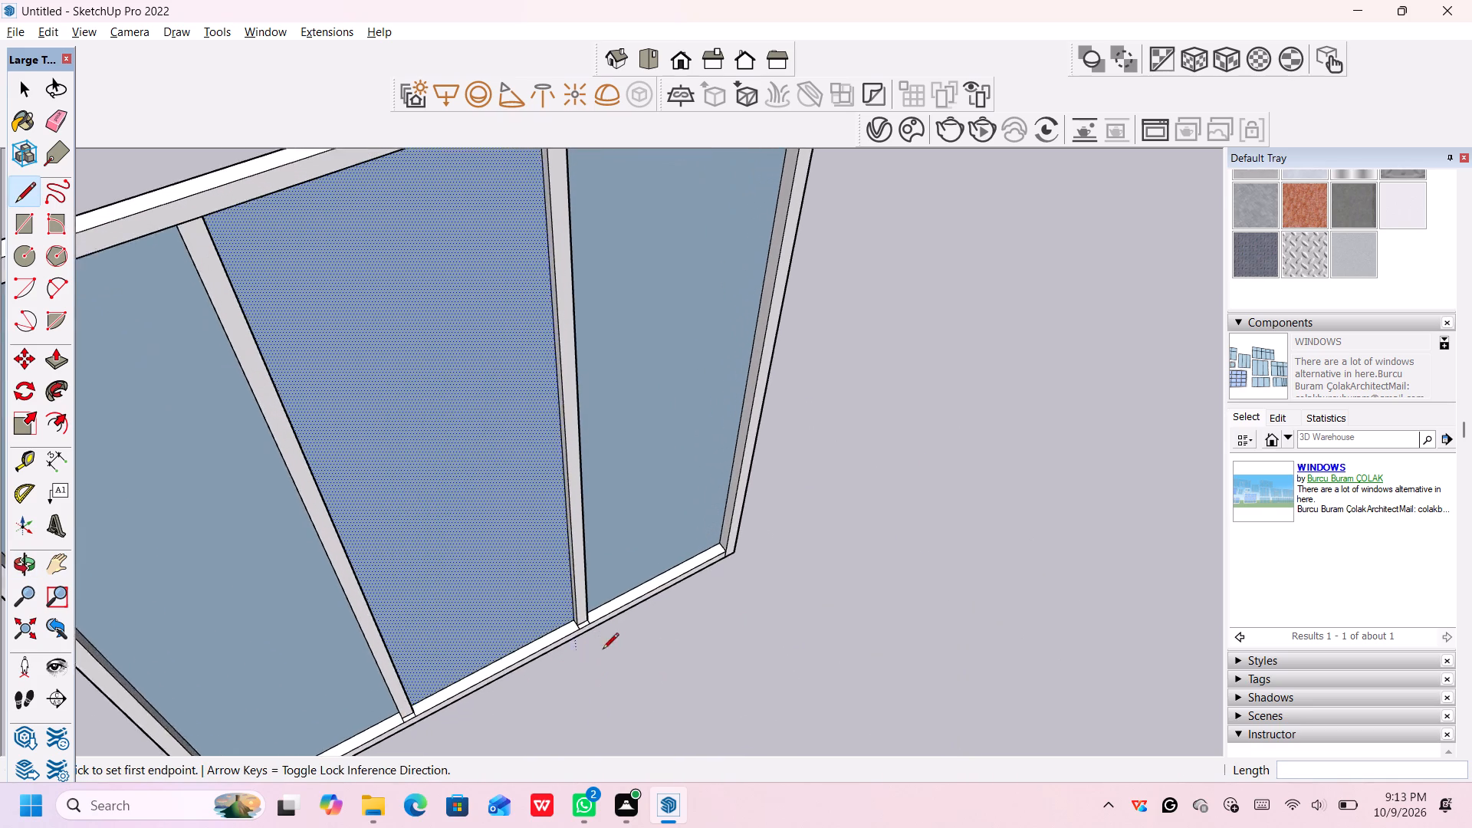
pyautogui.scroll(-1, 606, 652)
pyautogui.moveTo(605, 665); pyautogui.dragTo(547, 463, button='middle')
pyautogui.scroll(4, 595, 737)
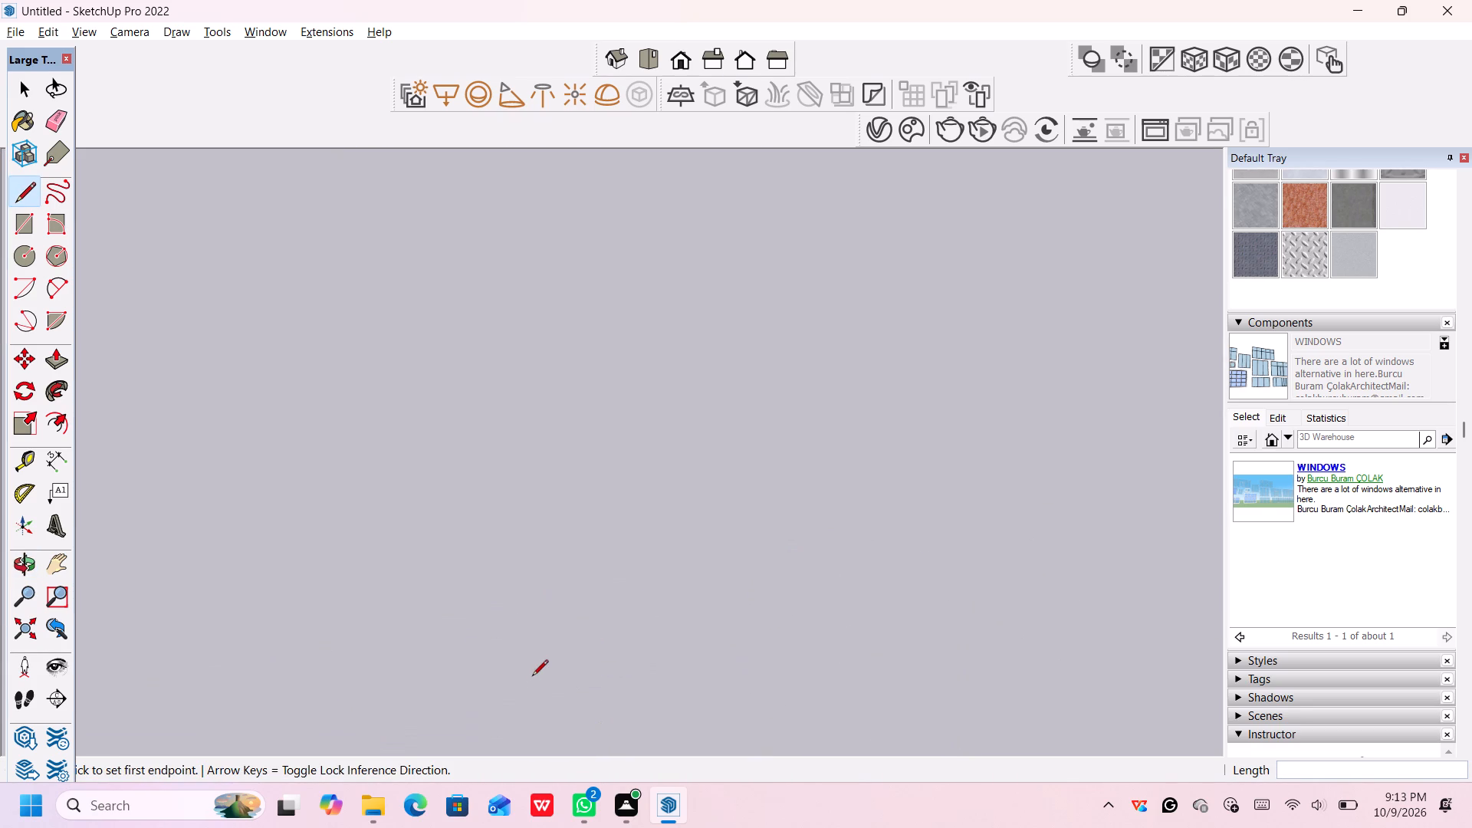
pyautogui.scroll(-3, 534, 675)
pyautogui.click(459, 587)
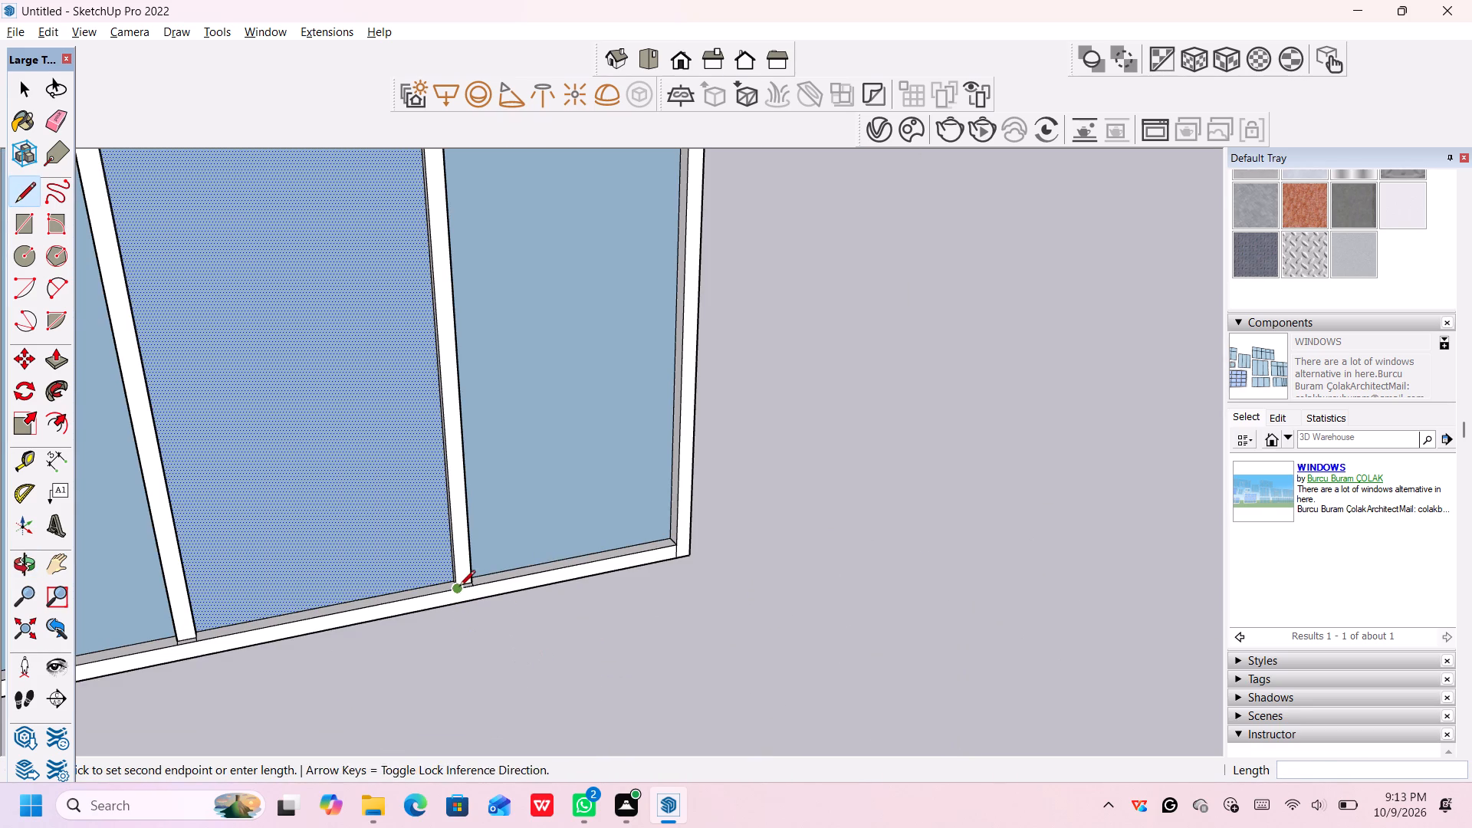
pyautogui.click(458, 609)
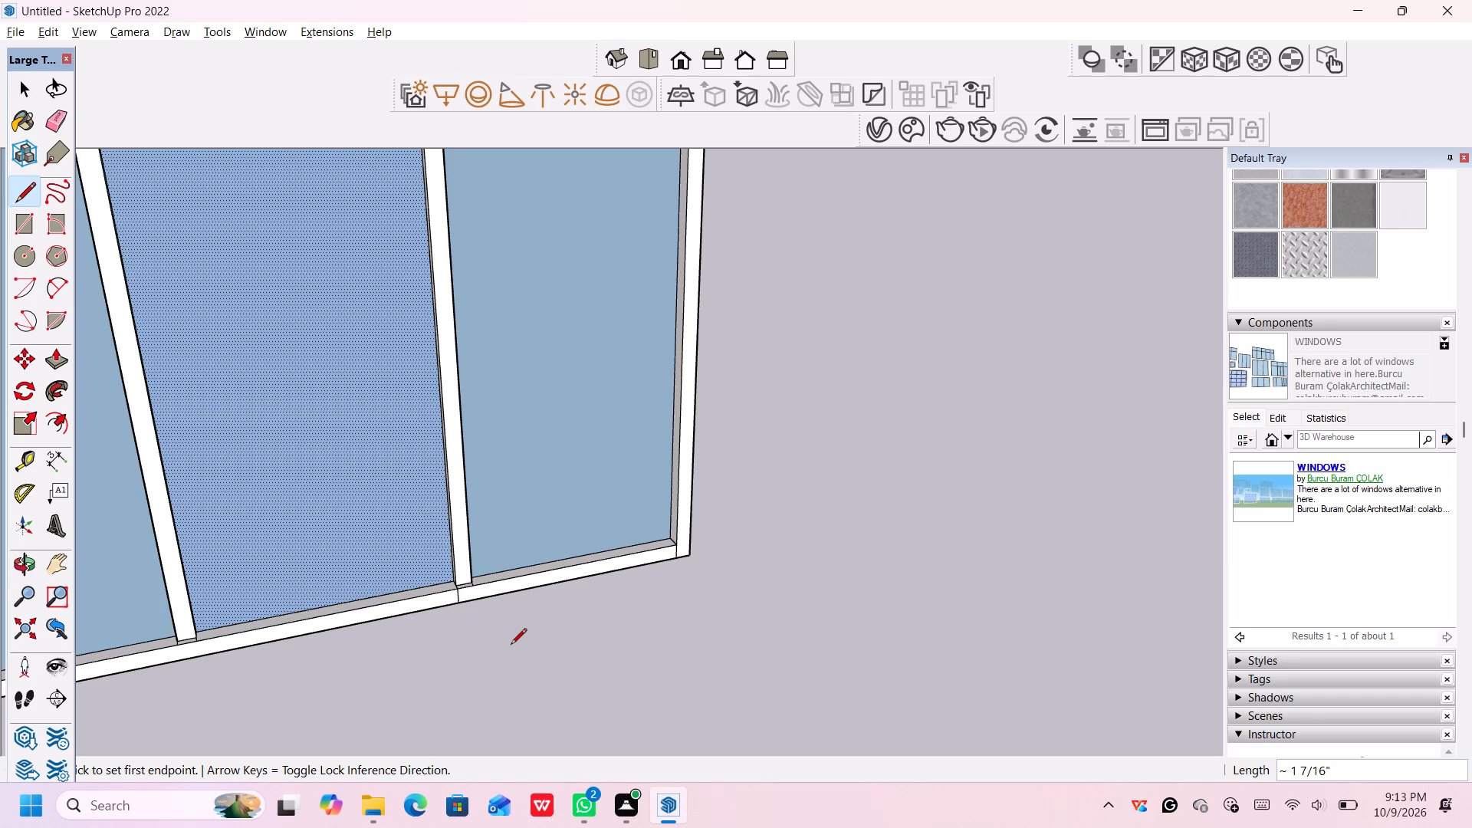
pyautogui.scroll(2, 511, 646)
pyautogui.scroll(-13, 511, 646)
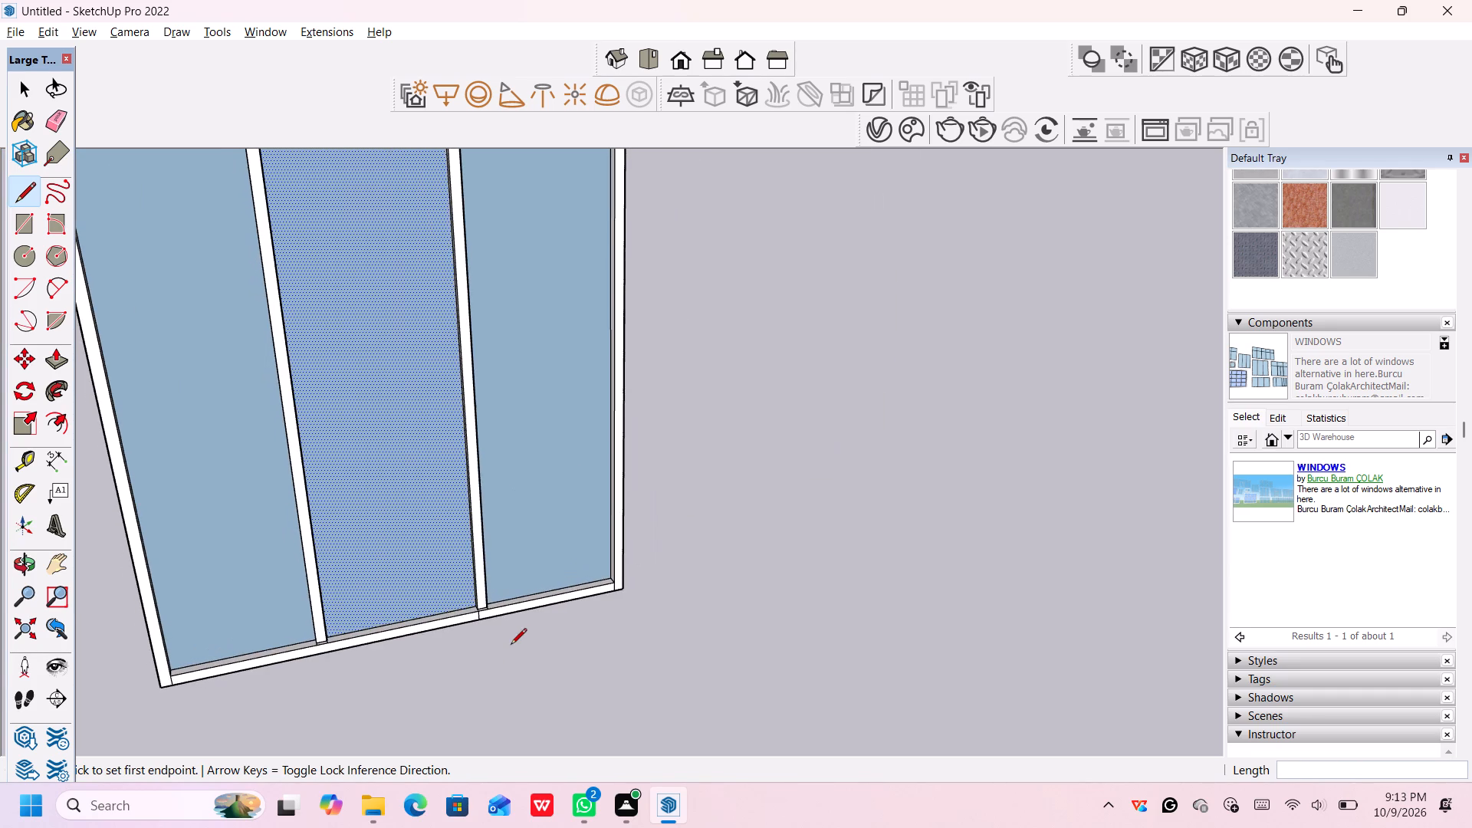
pyautogui.scroll(-20, 537, 624)
pyautogui.scroll(-3, 537, 624)
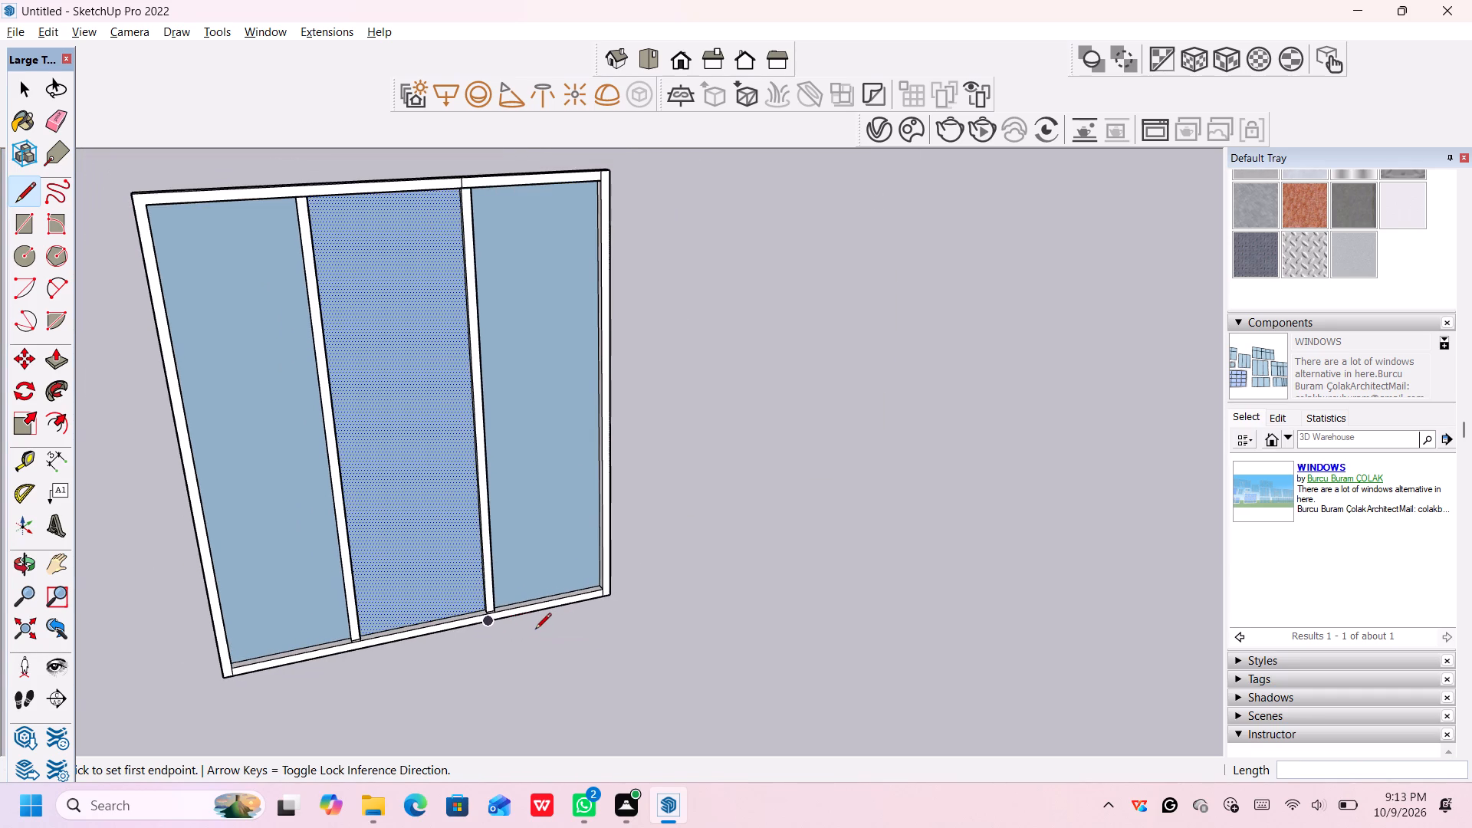
pyautogui.press('Escape')
# Delete the other two panes with their frame members and the leftover lower-rail pieces, keeping the end pane with its frame.
pyautogui.press('space')
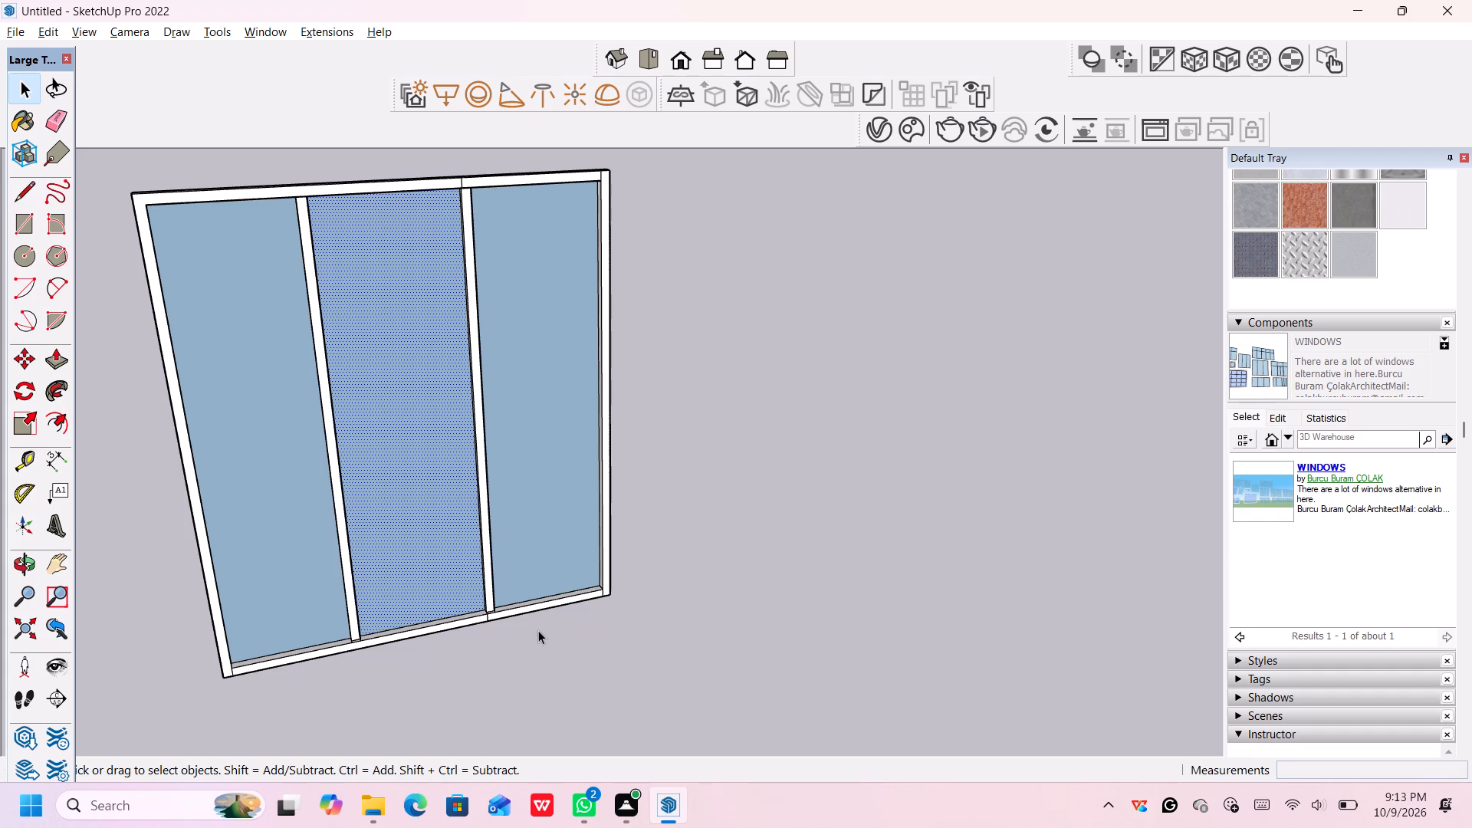
pyautogui.moveTo(340, 159); pyautogui.dragTo(337, 166)
pyautogui.moveTo(337, 166); pyautogui.dragTo(133, 695)
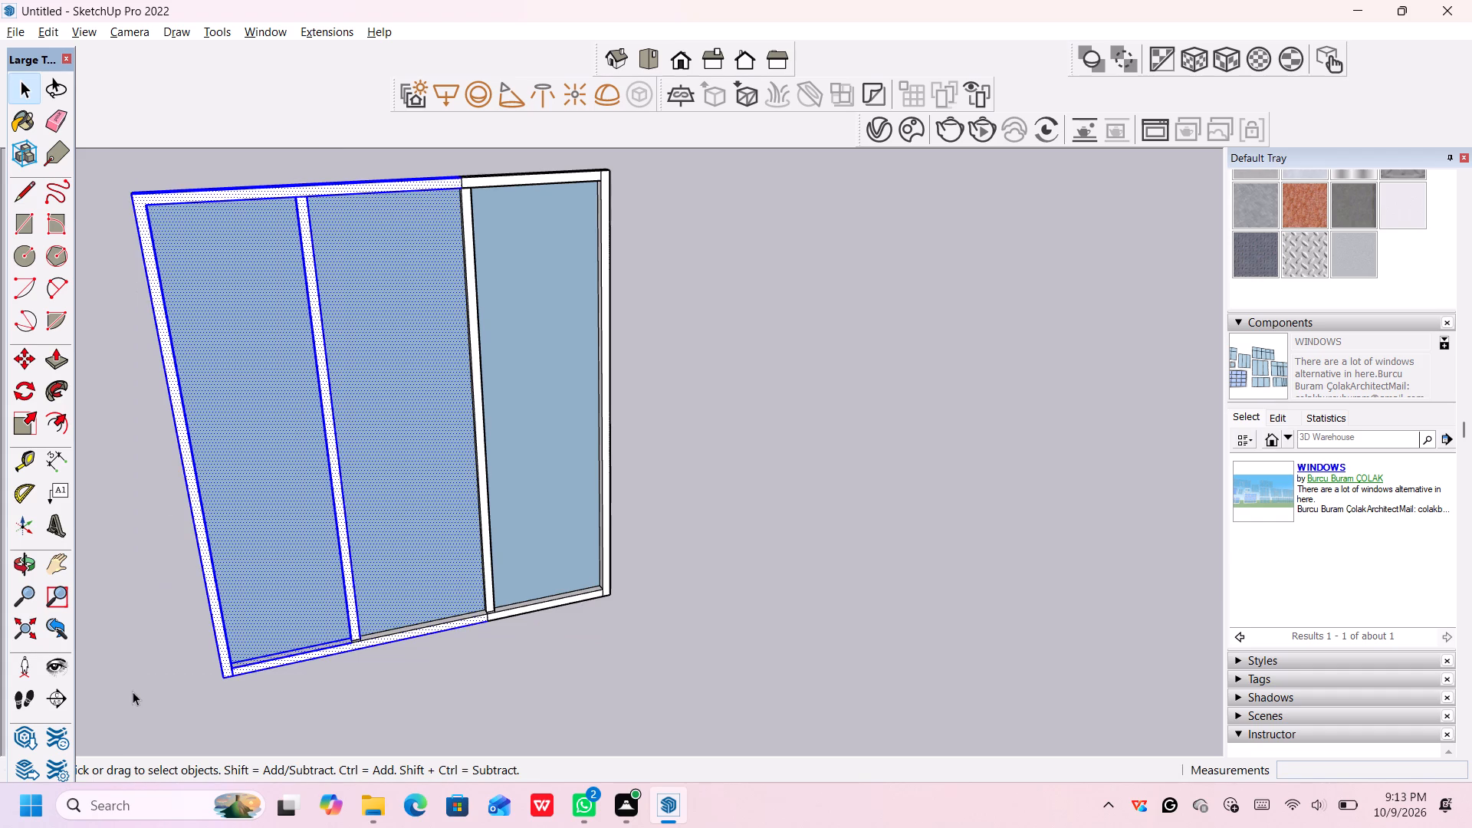
pyautogui.press('Delete')
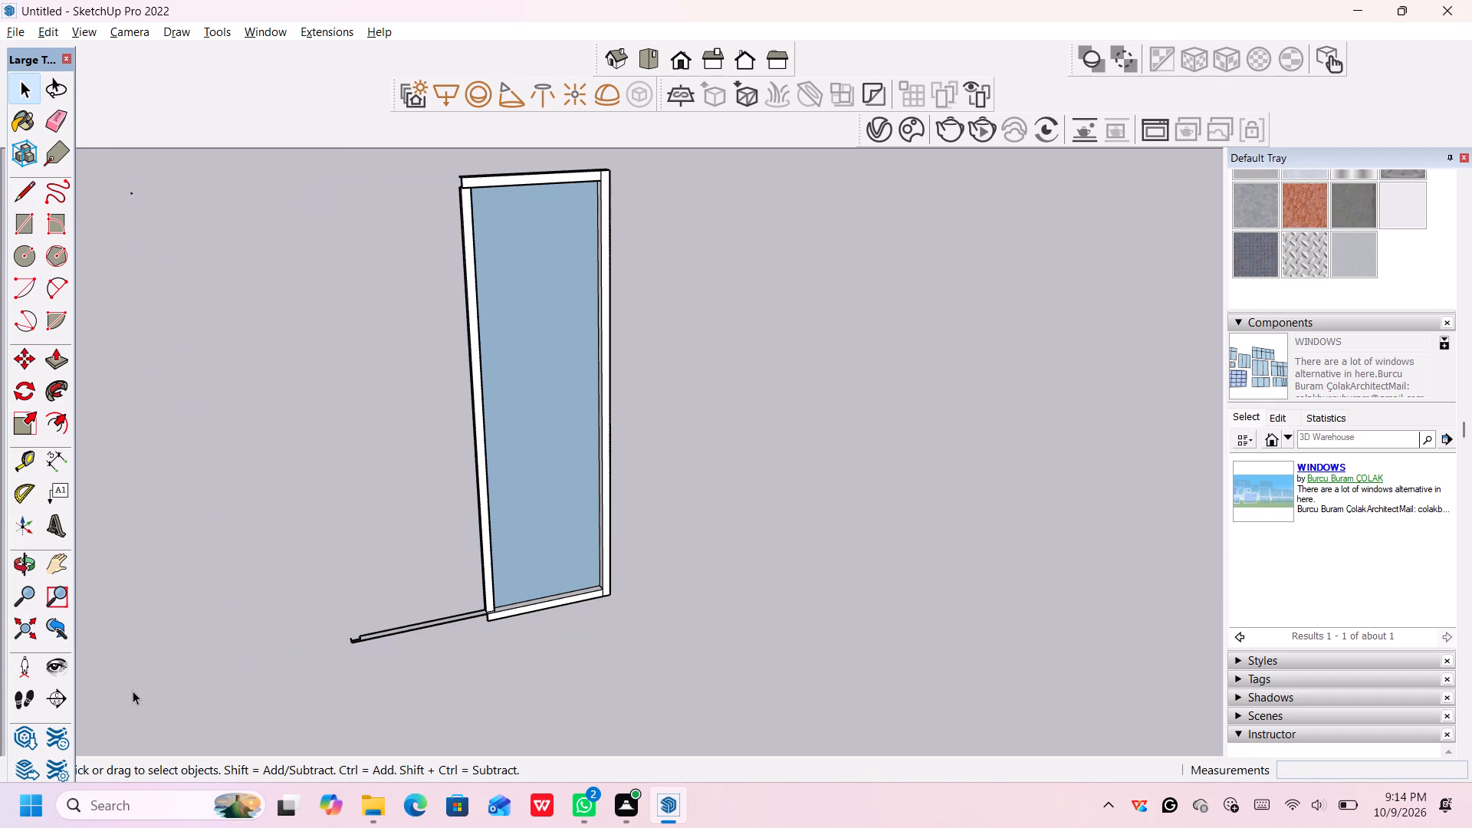
pyautogui.moveTo(436, 559); pyautogui.dragTo(348, 690)
pyautogui.moveTo(348, 690); pyautogui.dragTo(346, 690)
pyautogui.press('Delete')
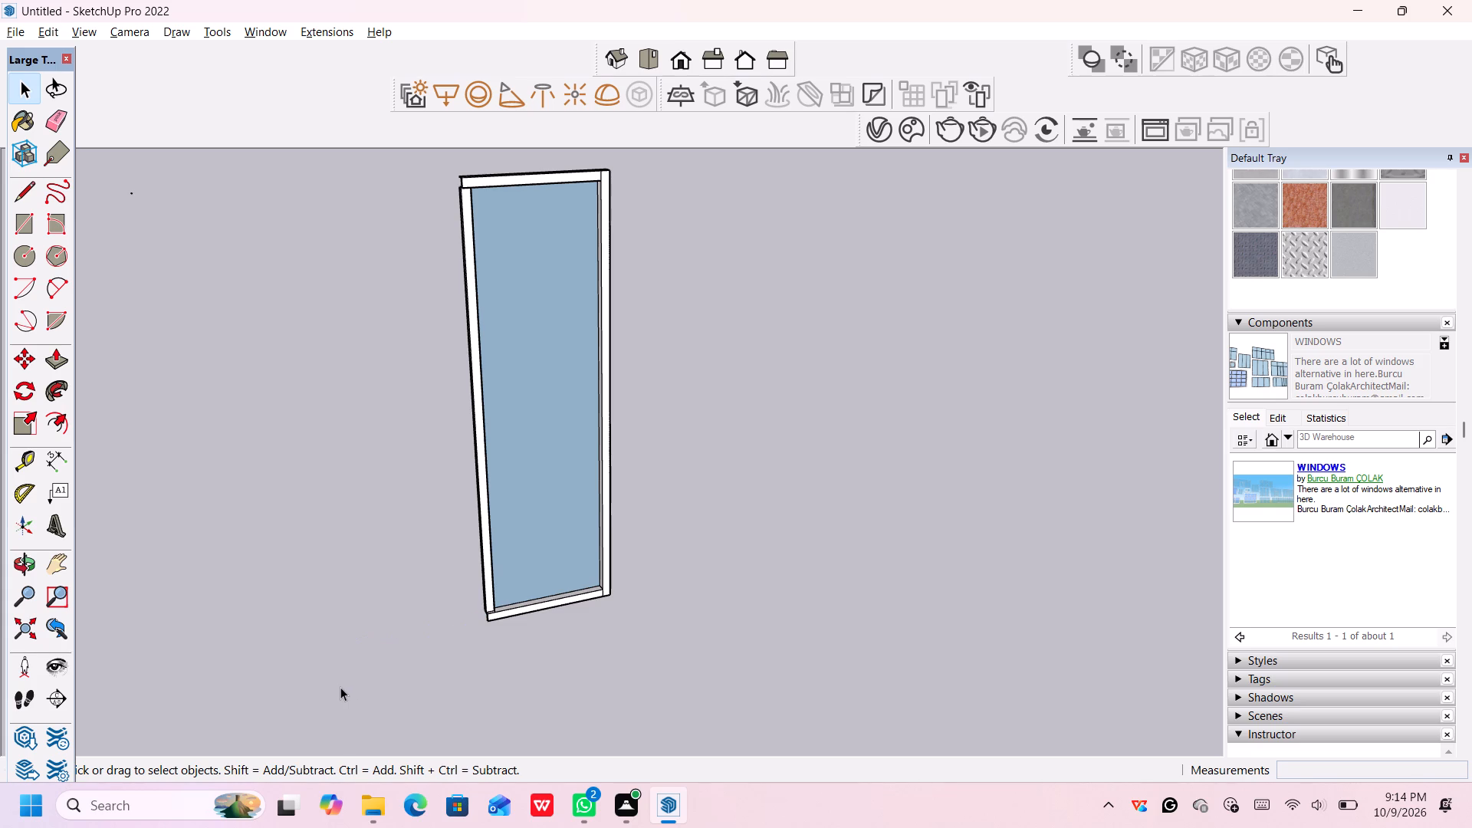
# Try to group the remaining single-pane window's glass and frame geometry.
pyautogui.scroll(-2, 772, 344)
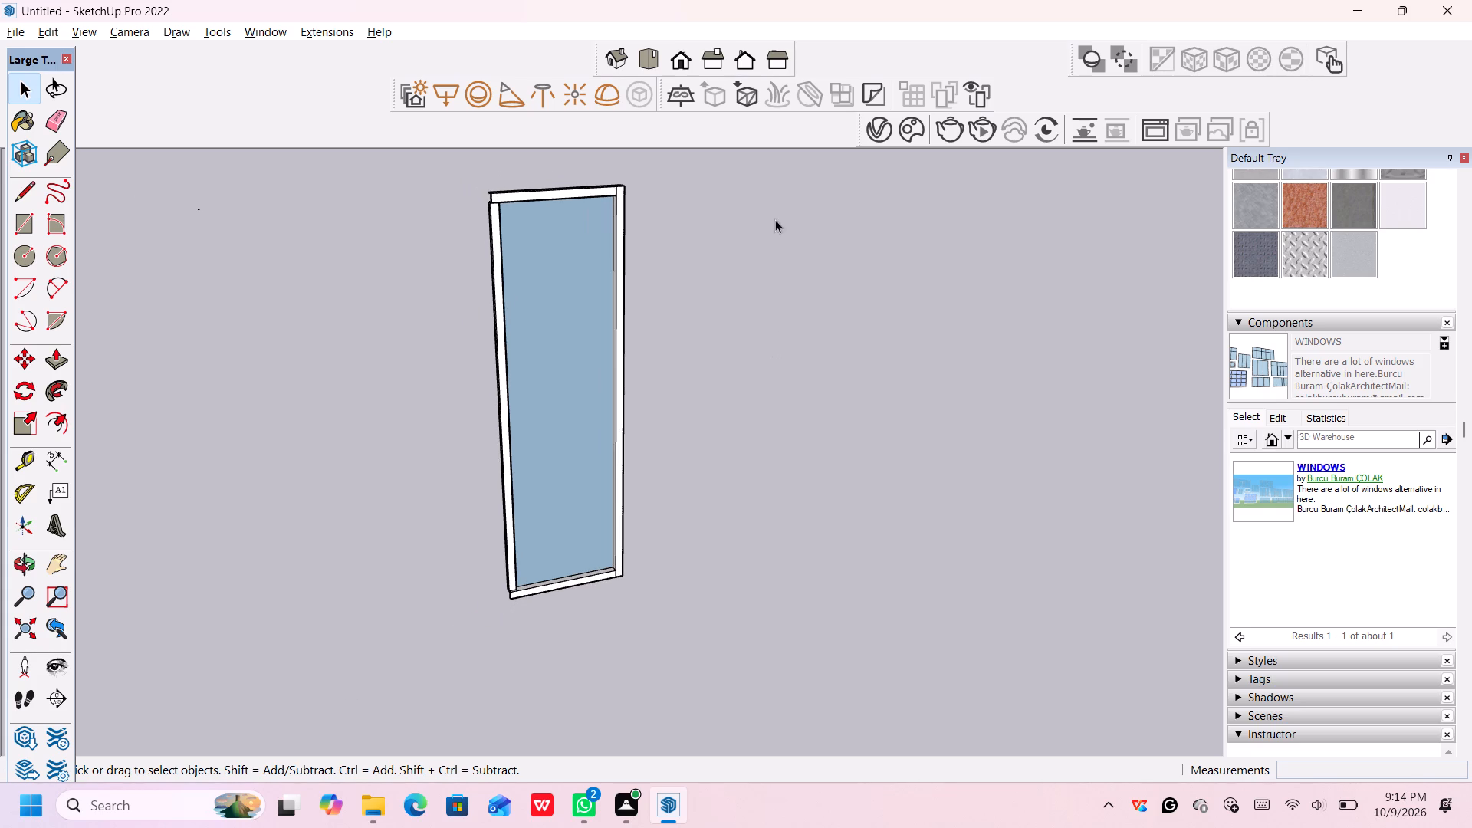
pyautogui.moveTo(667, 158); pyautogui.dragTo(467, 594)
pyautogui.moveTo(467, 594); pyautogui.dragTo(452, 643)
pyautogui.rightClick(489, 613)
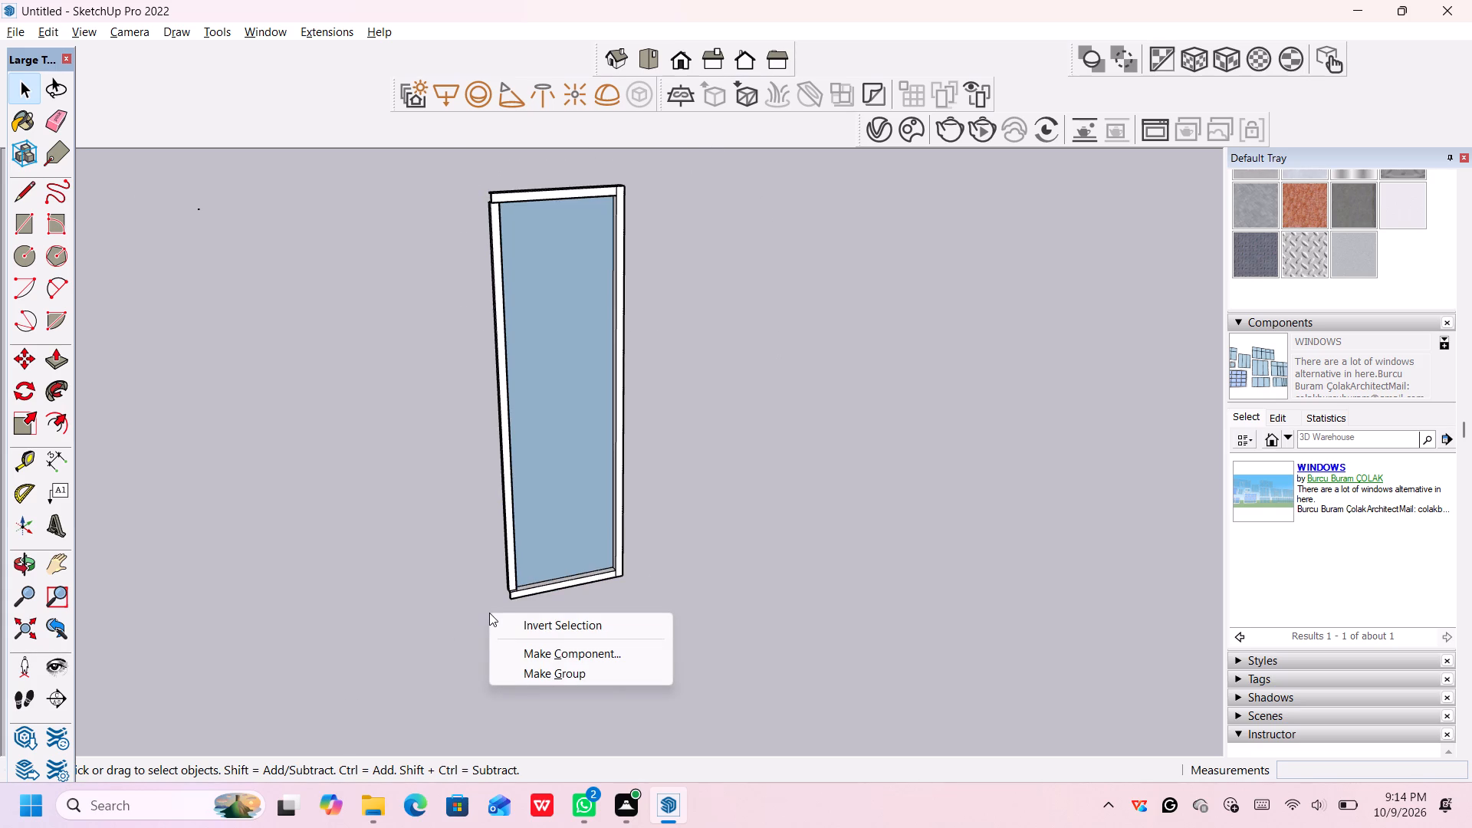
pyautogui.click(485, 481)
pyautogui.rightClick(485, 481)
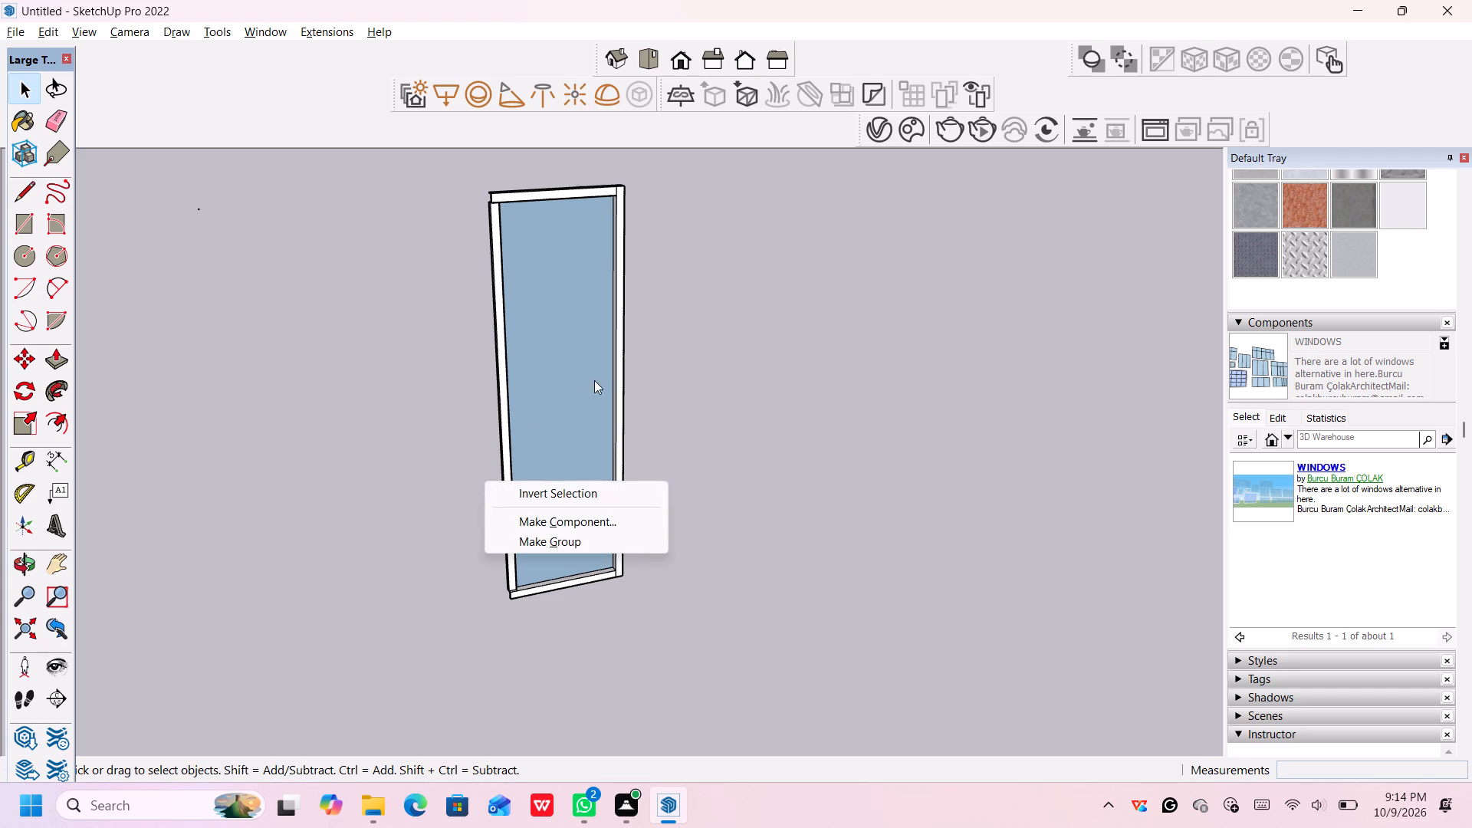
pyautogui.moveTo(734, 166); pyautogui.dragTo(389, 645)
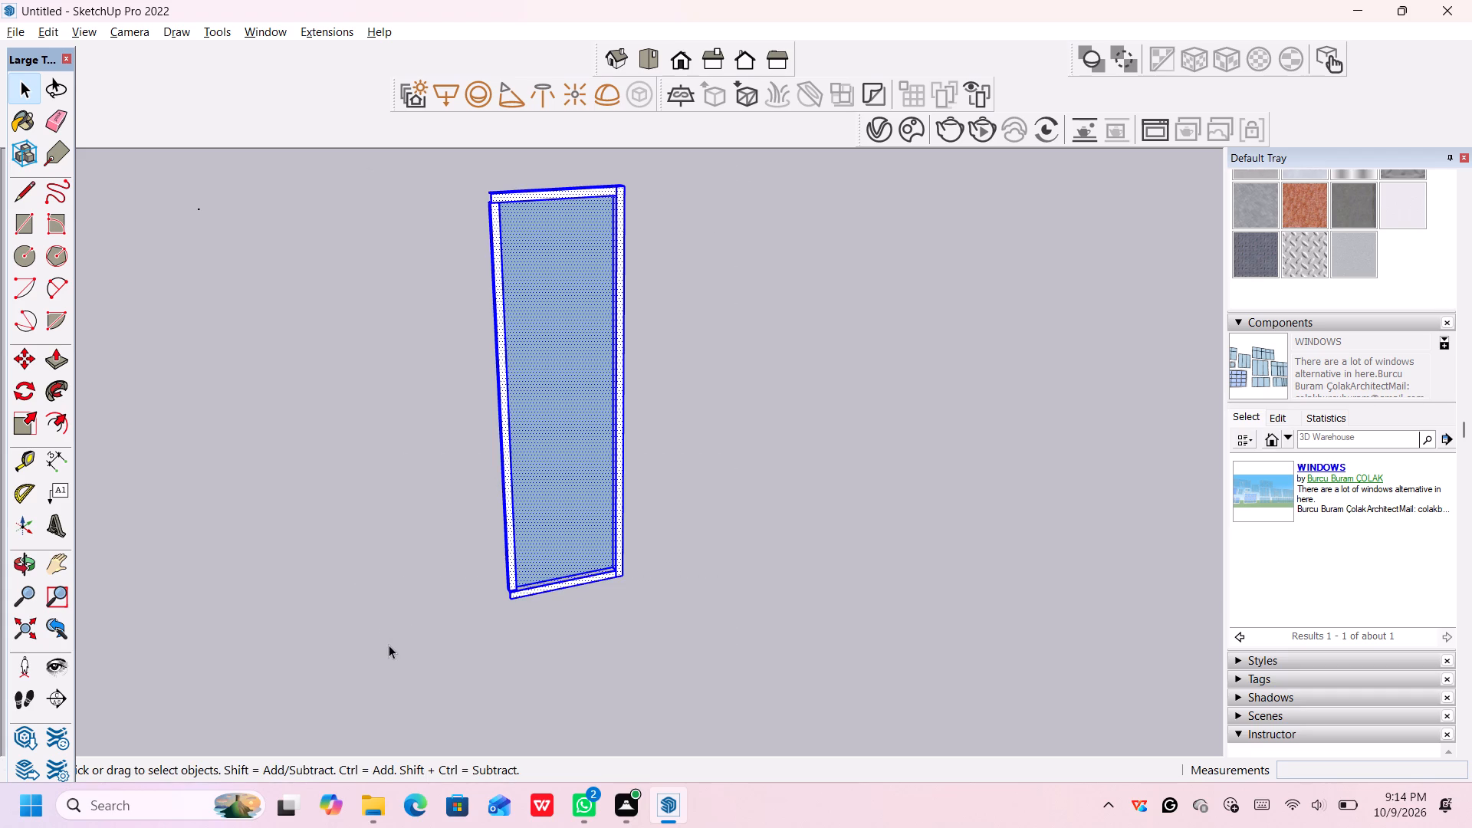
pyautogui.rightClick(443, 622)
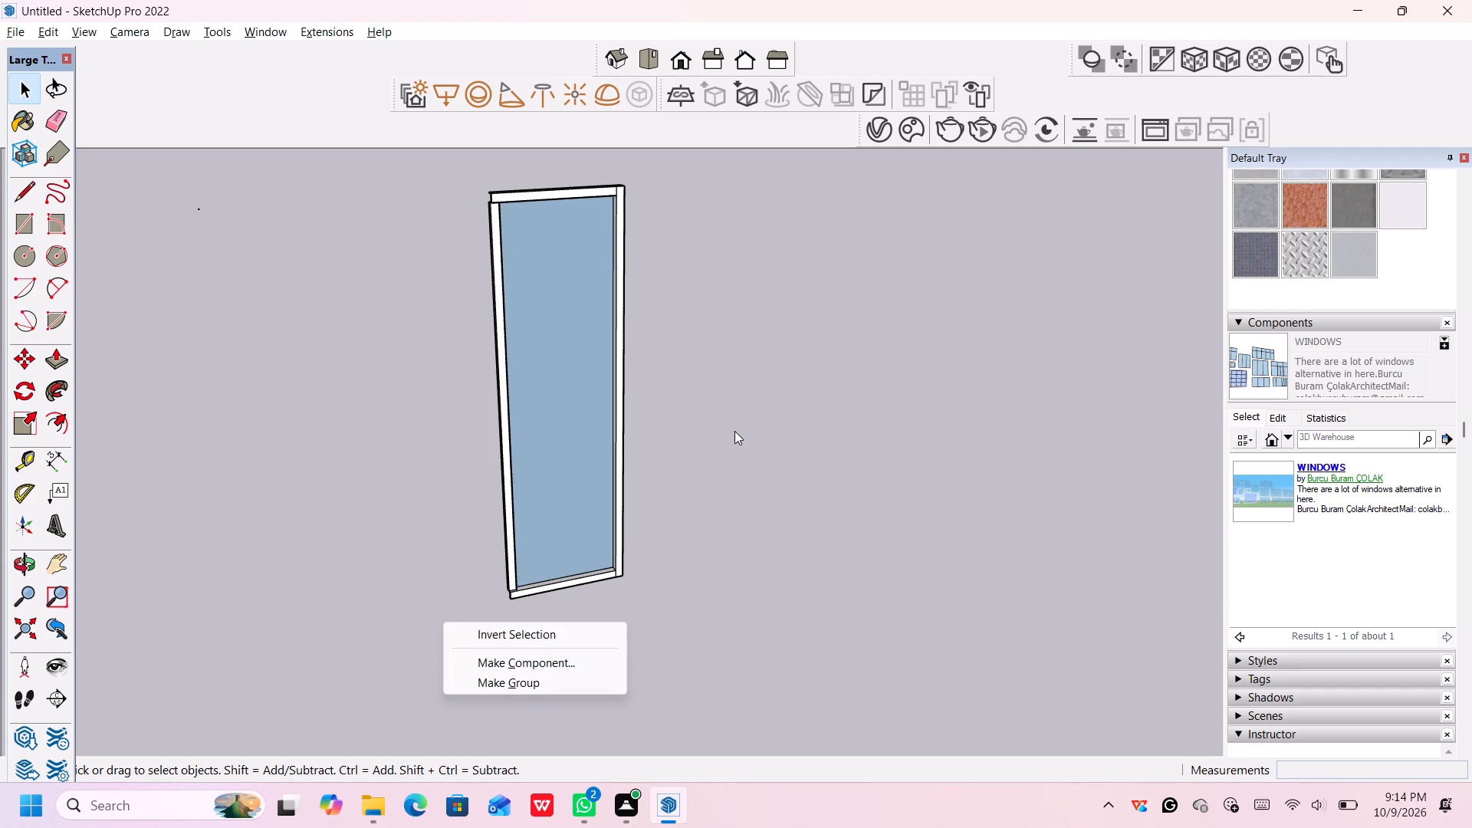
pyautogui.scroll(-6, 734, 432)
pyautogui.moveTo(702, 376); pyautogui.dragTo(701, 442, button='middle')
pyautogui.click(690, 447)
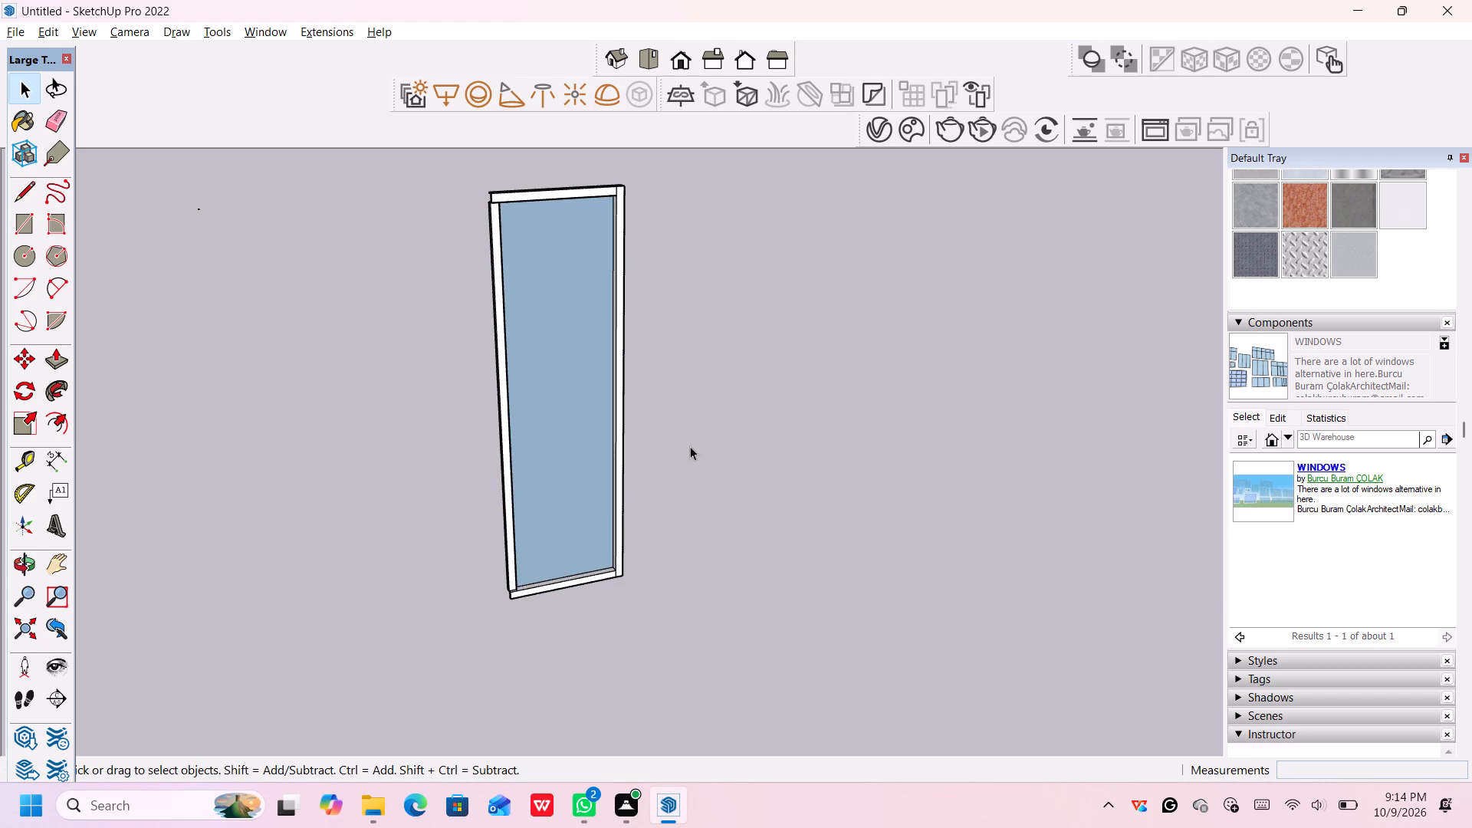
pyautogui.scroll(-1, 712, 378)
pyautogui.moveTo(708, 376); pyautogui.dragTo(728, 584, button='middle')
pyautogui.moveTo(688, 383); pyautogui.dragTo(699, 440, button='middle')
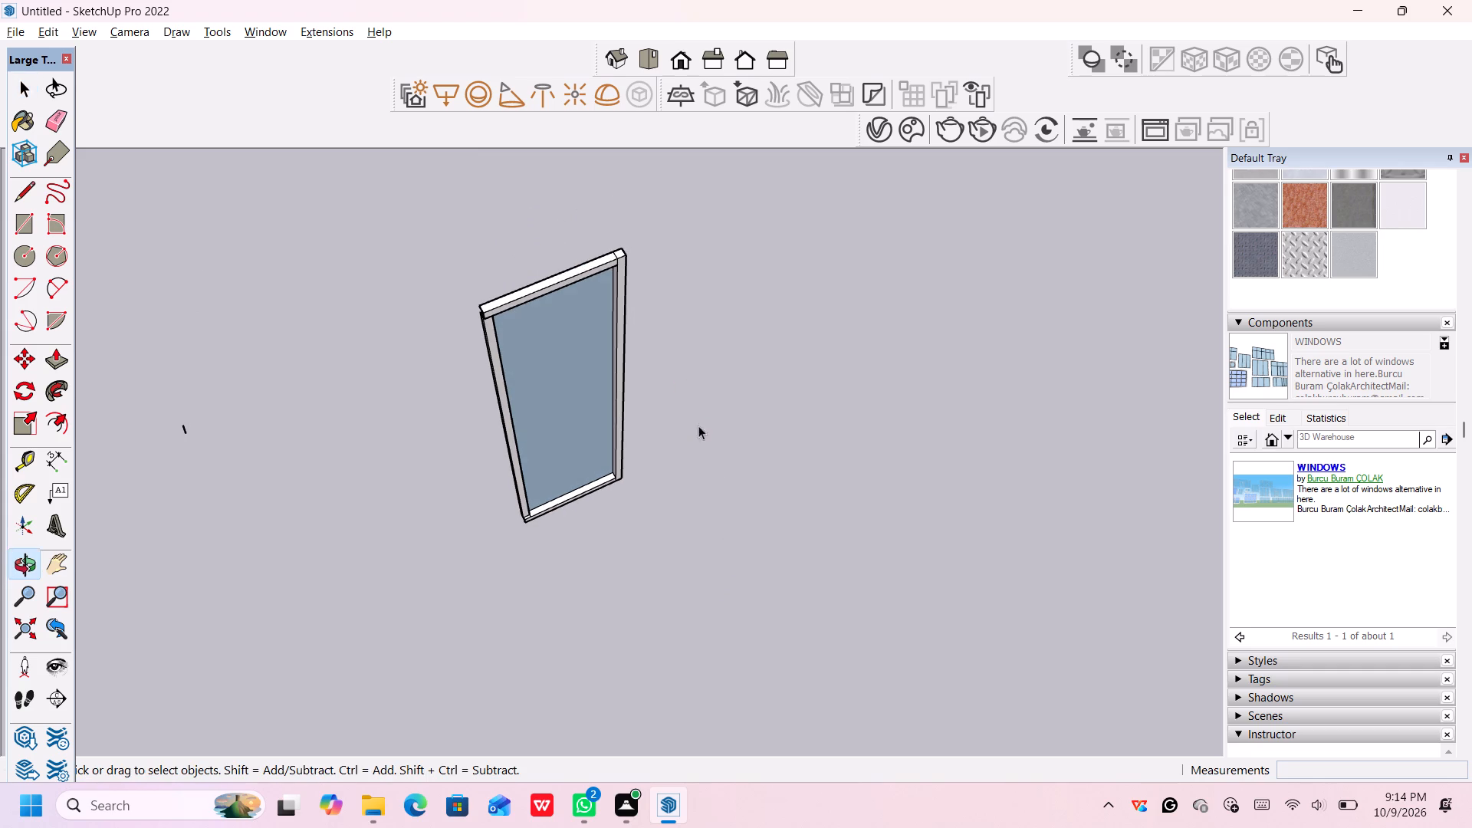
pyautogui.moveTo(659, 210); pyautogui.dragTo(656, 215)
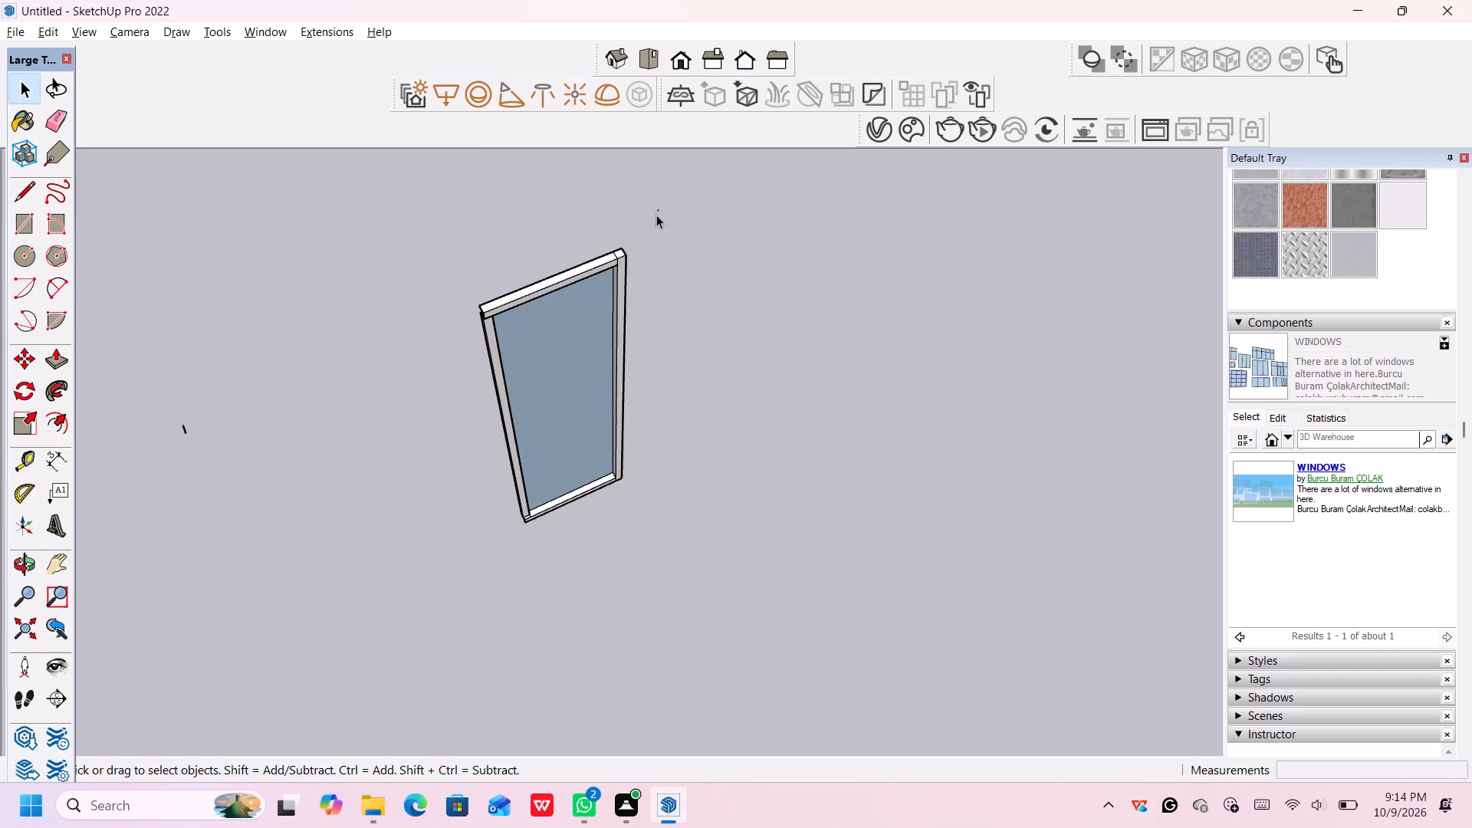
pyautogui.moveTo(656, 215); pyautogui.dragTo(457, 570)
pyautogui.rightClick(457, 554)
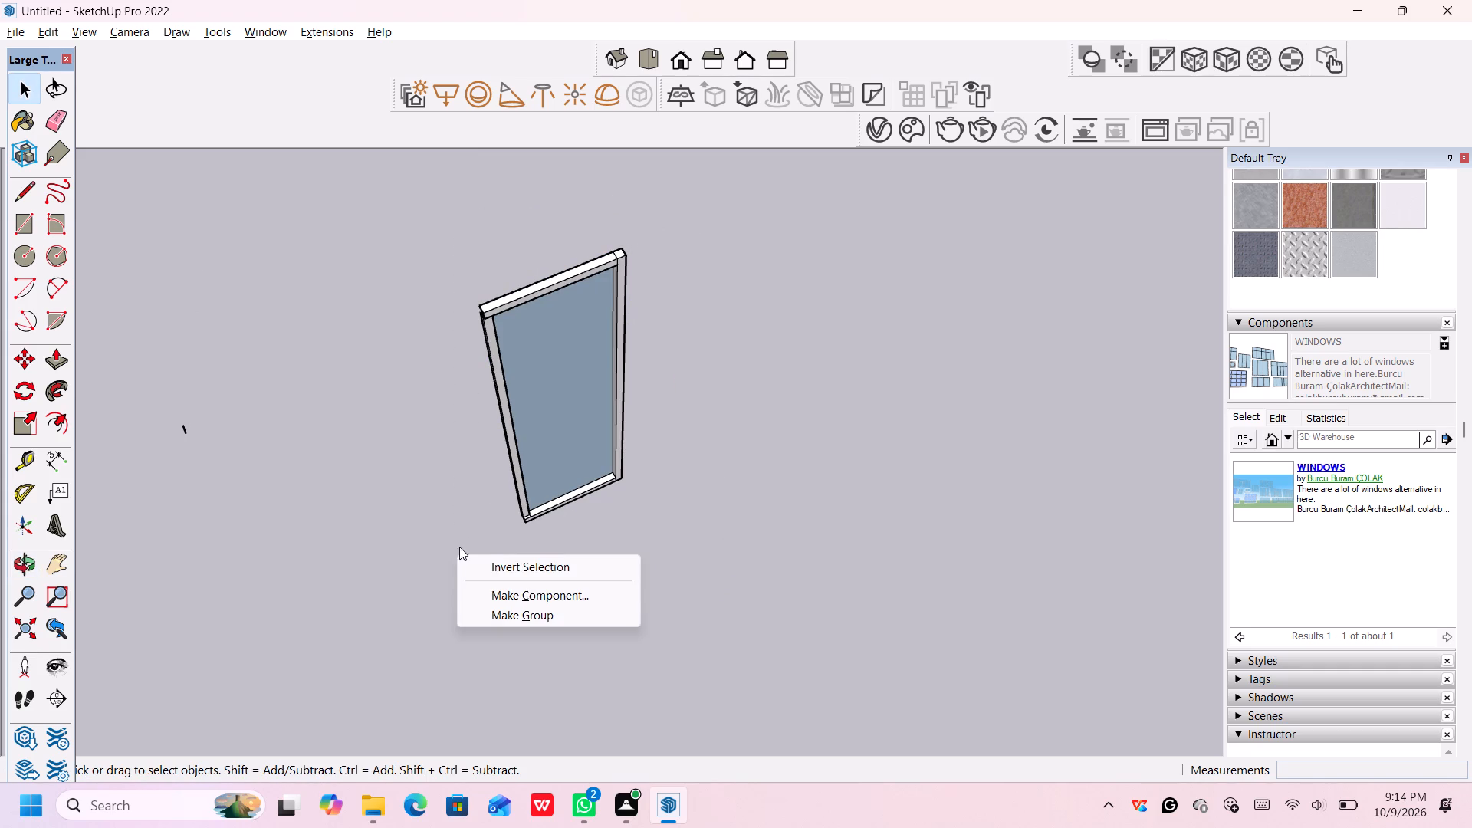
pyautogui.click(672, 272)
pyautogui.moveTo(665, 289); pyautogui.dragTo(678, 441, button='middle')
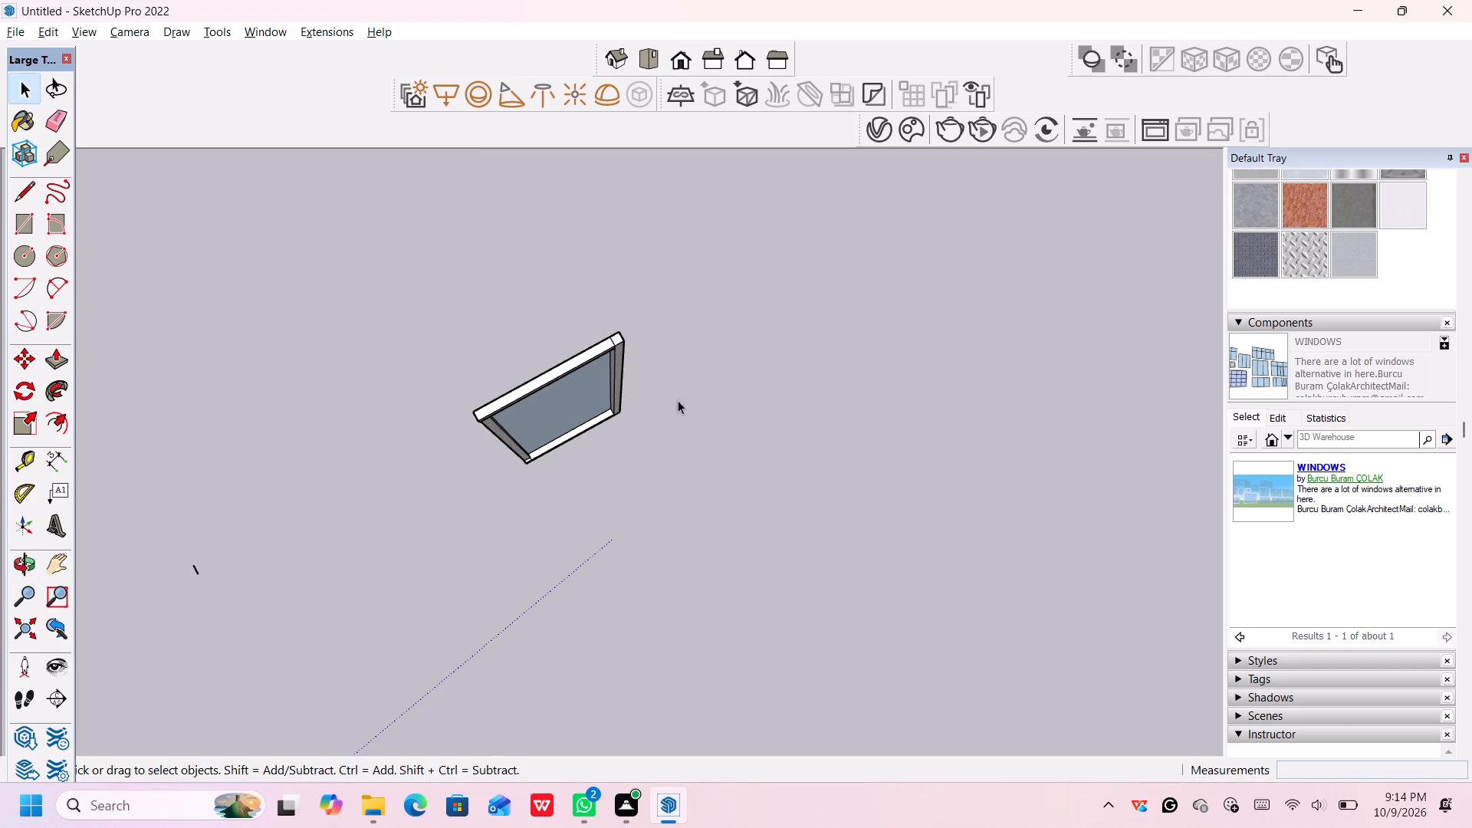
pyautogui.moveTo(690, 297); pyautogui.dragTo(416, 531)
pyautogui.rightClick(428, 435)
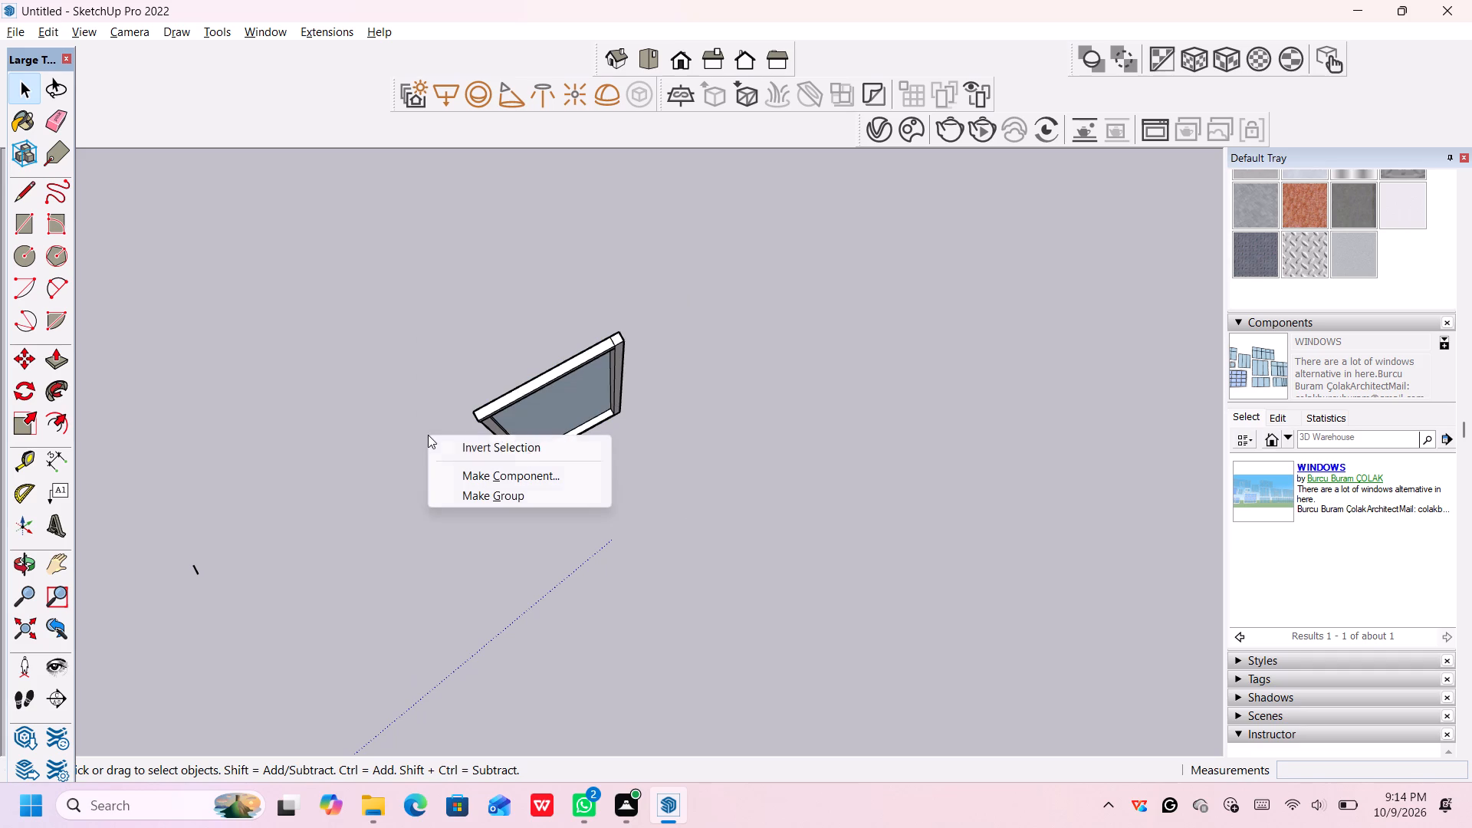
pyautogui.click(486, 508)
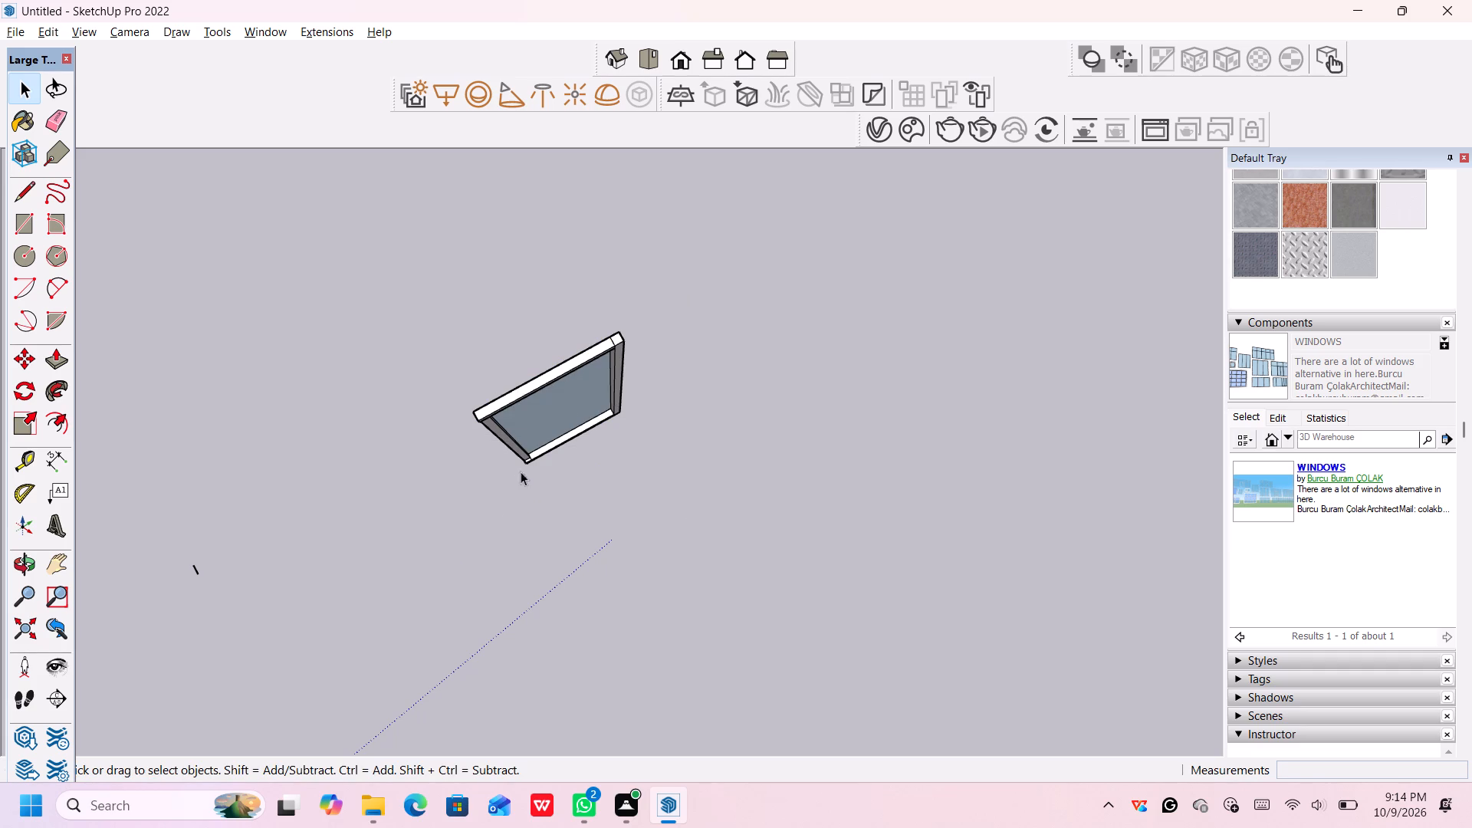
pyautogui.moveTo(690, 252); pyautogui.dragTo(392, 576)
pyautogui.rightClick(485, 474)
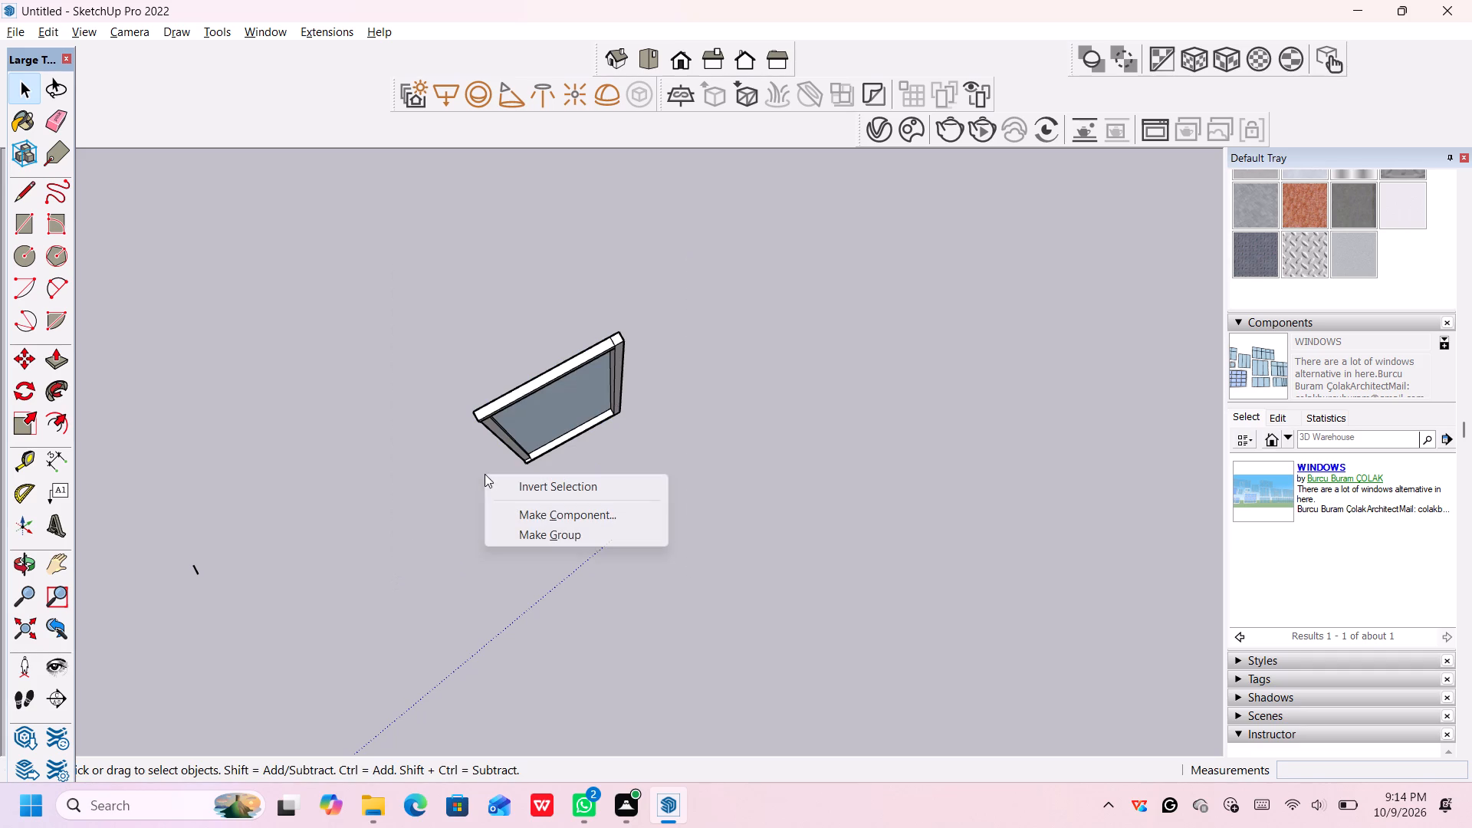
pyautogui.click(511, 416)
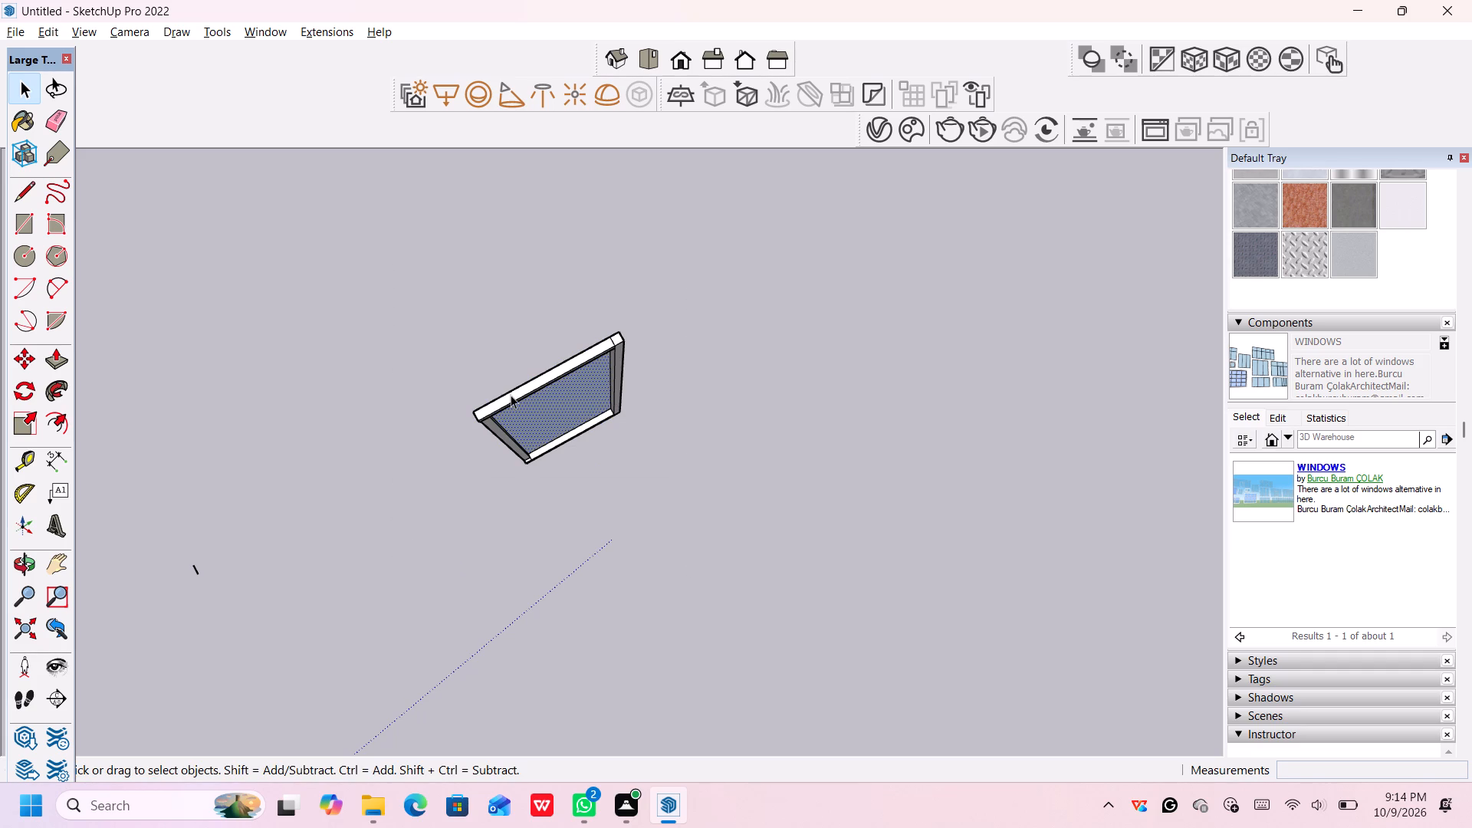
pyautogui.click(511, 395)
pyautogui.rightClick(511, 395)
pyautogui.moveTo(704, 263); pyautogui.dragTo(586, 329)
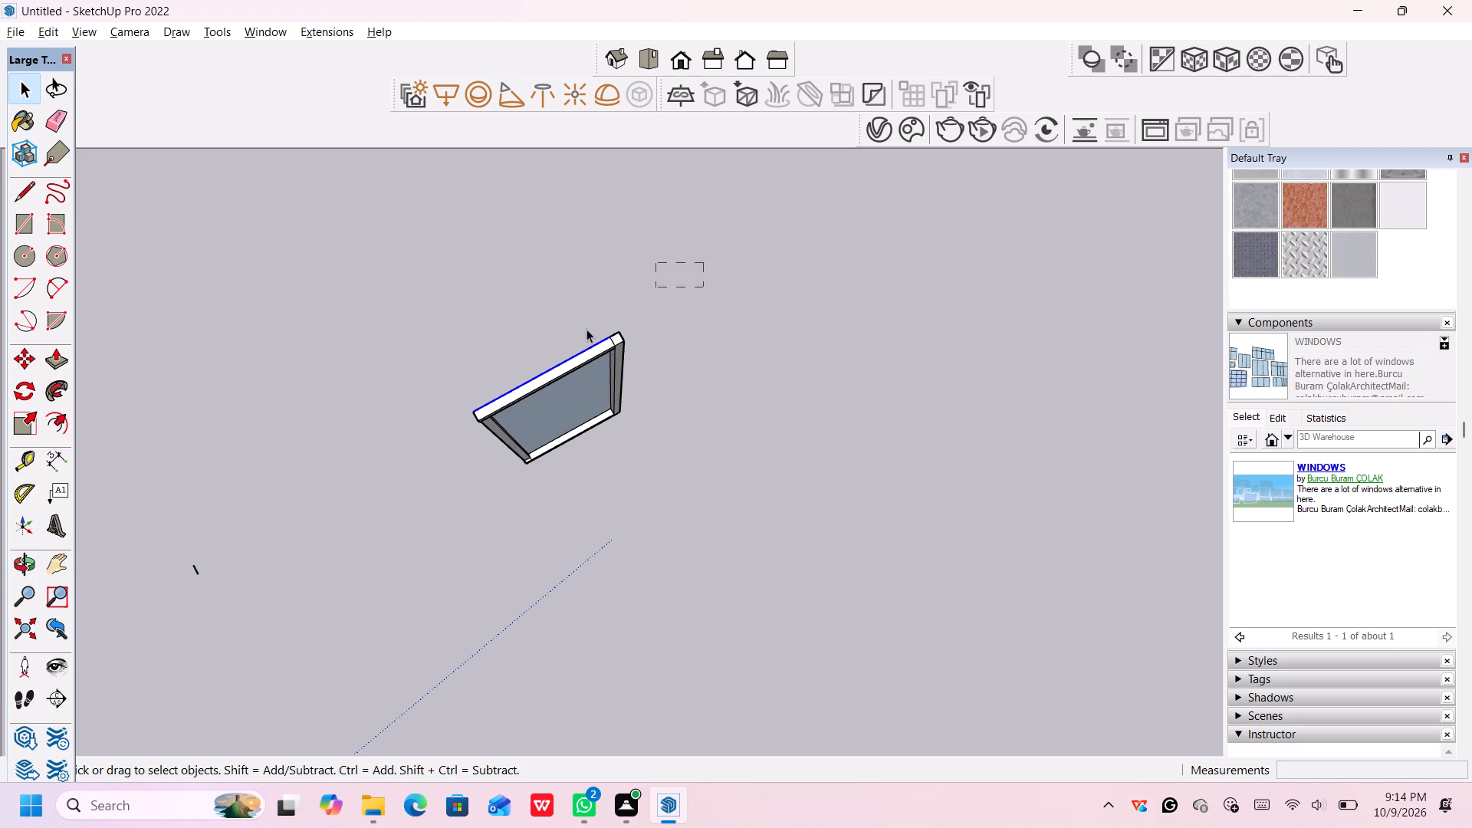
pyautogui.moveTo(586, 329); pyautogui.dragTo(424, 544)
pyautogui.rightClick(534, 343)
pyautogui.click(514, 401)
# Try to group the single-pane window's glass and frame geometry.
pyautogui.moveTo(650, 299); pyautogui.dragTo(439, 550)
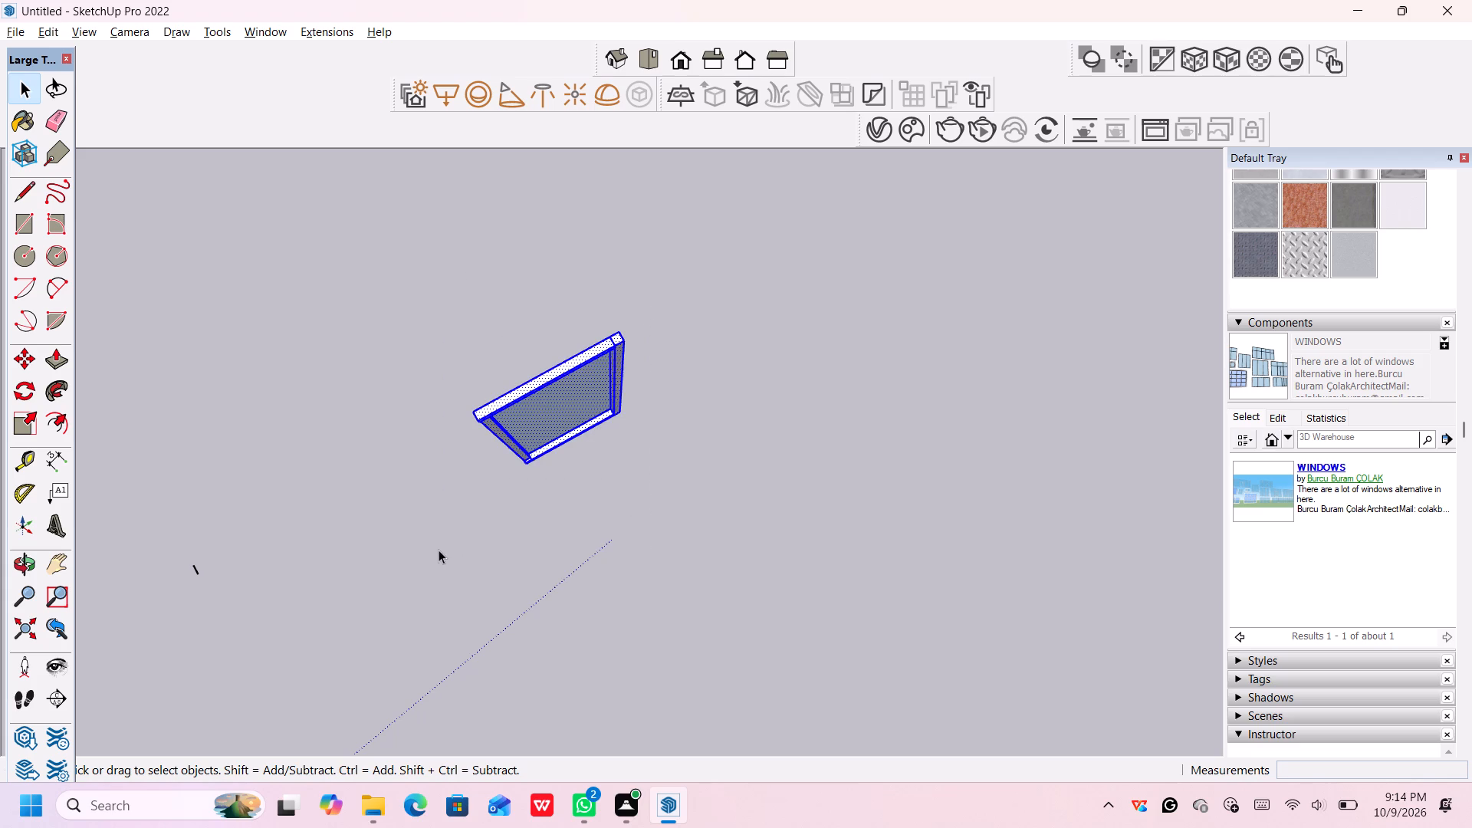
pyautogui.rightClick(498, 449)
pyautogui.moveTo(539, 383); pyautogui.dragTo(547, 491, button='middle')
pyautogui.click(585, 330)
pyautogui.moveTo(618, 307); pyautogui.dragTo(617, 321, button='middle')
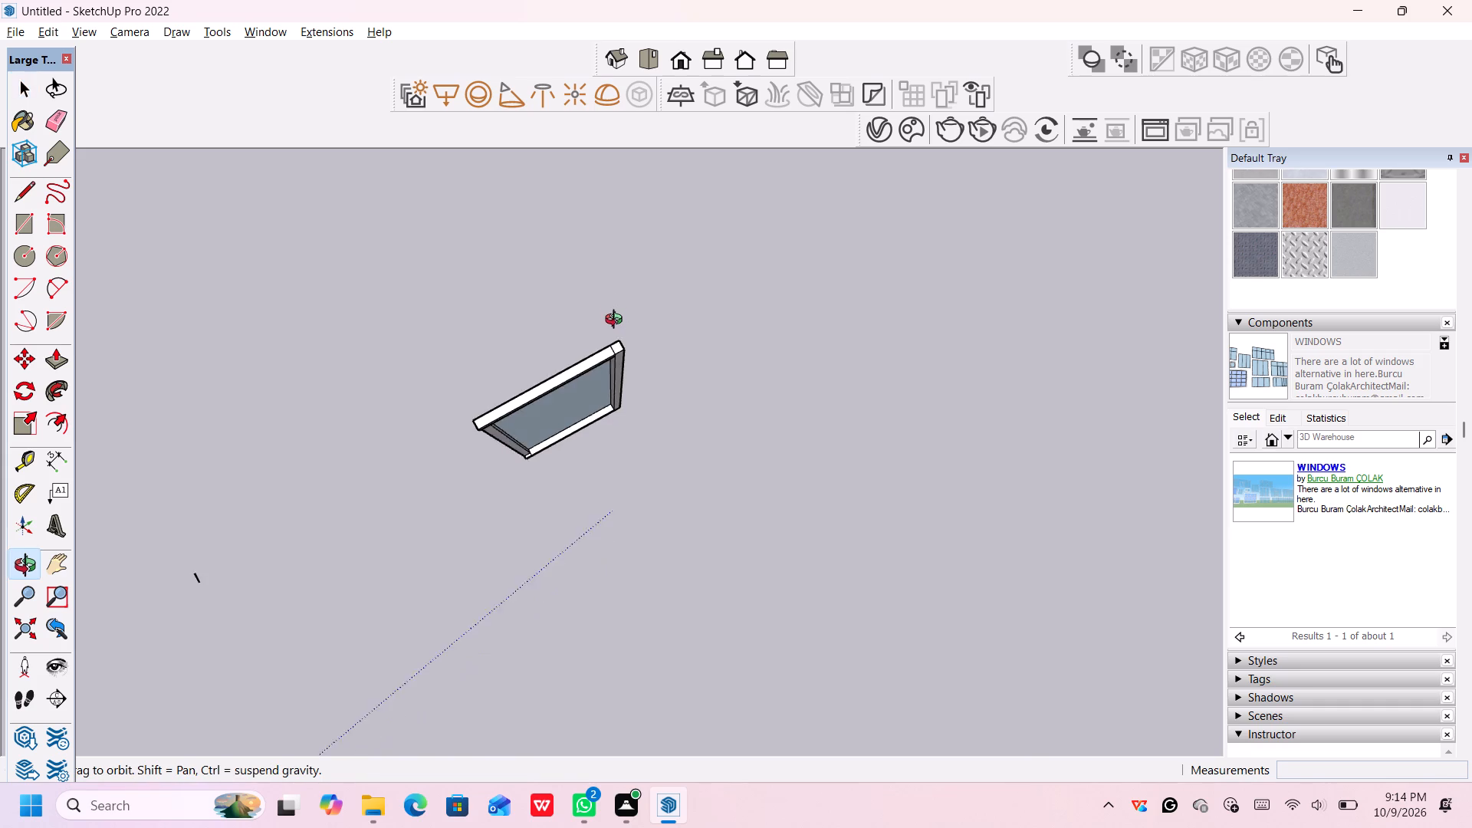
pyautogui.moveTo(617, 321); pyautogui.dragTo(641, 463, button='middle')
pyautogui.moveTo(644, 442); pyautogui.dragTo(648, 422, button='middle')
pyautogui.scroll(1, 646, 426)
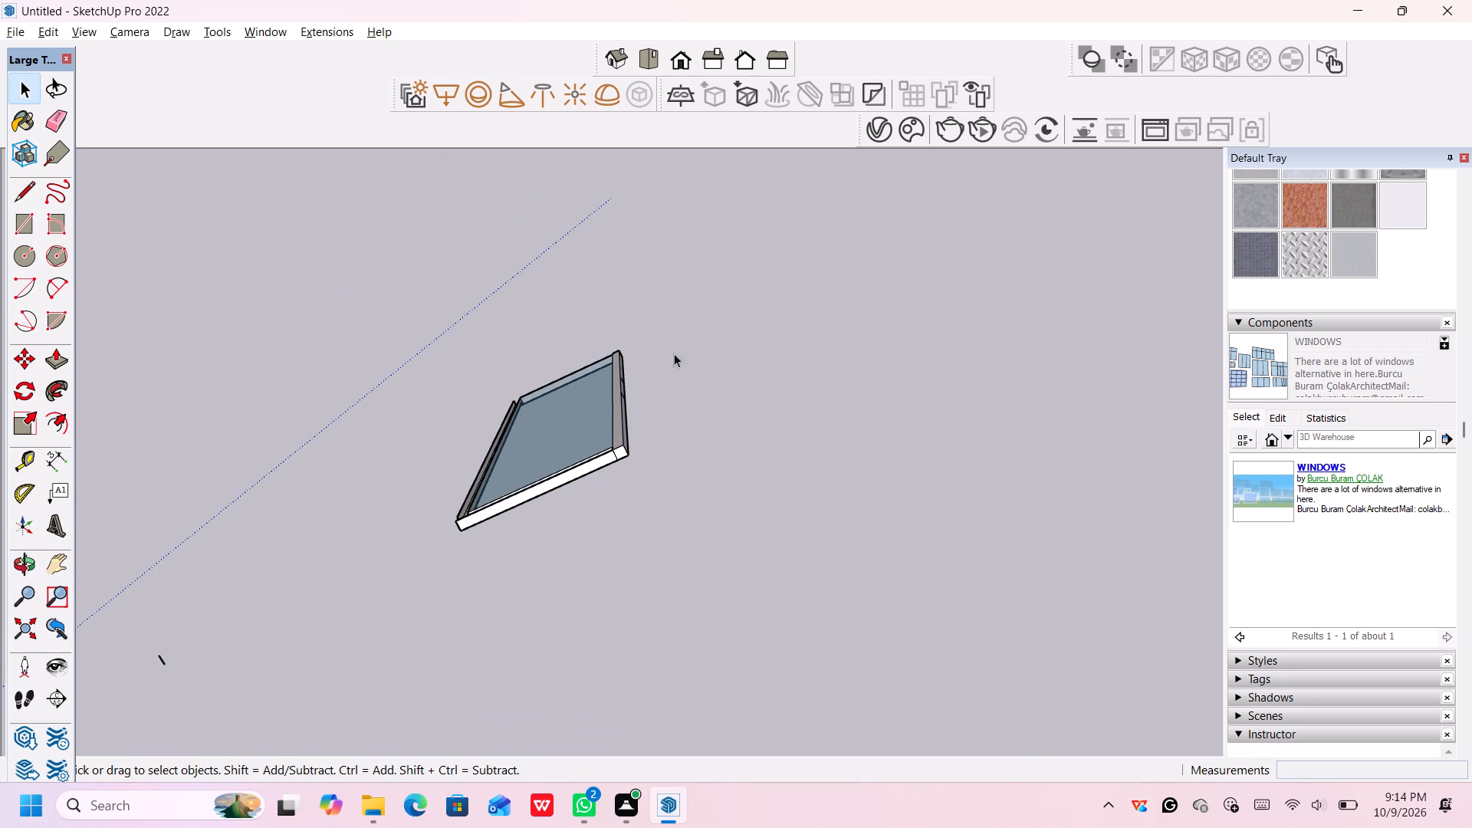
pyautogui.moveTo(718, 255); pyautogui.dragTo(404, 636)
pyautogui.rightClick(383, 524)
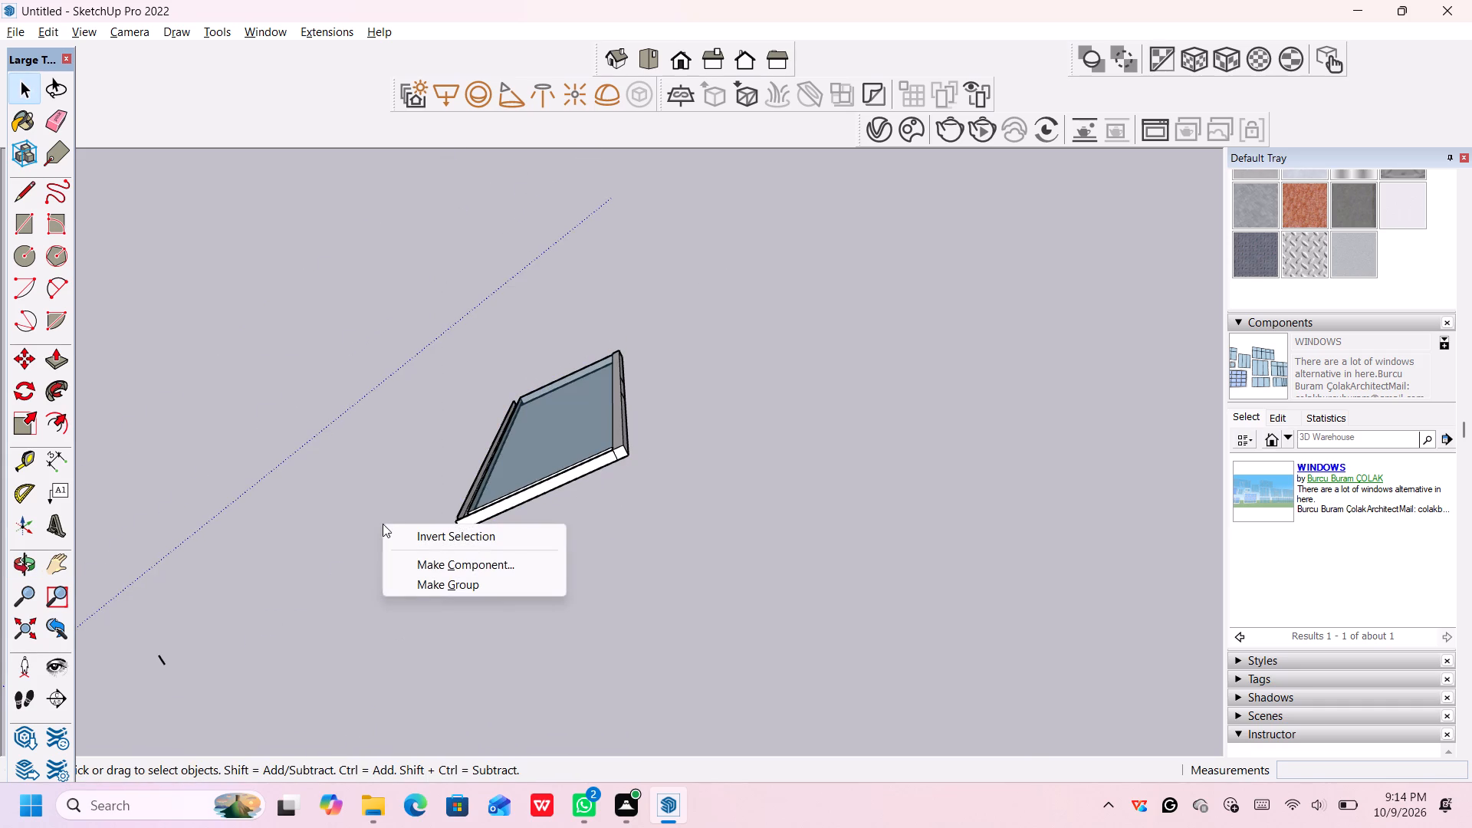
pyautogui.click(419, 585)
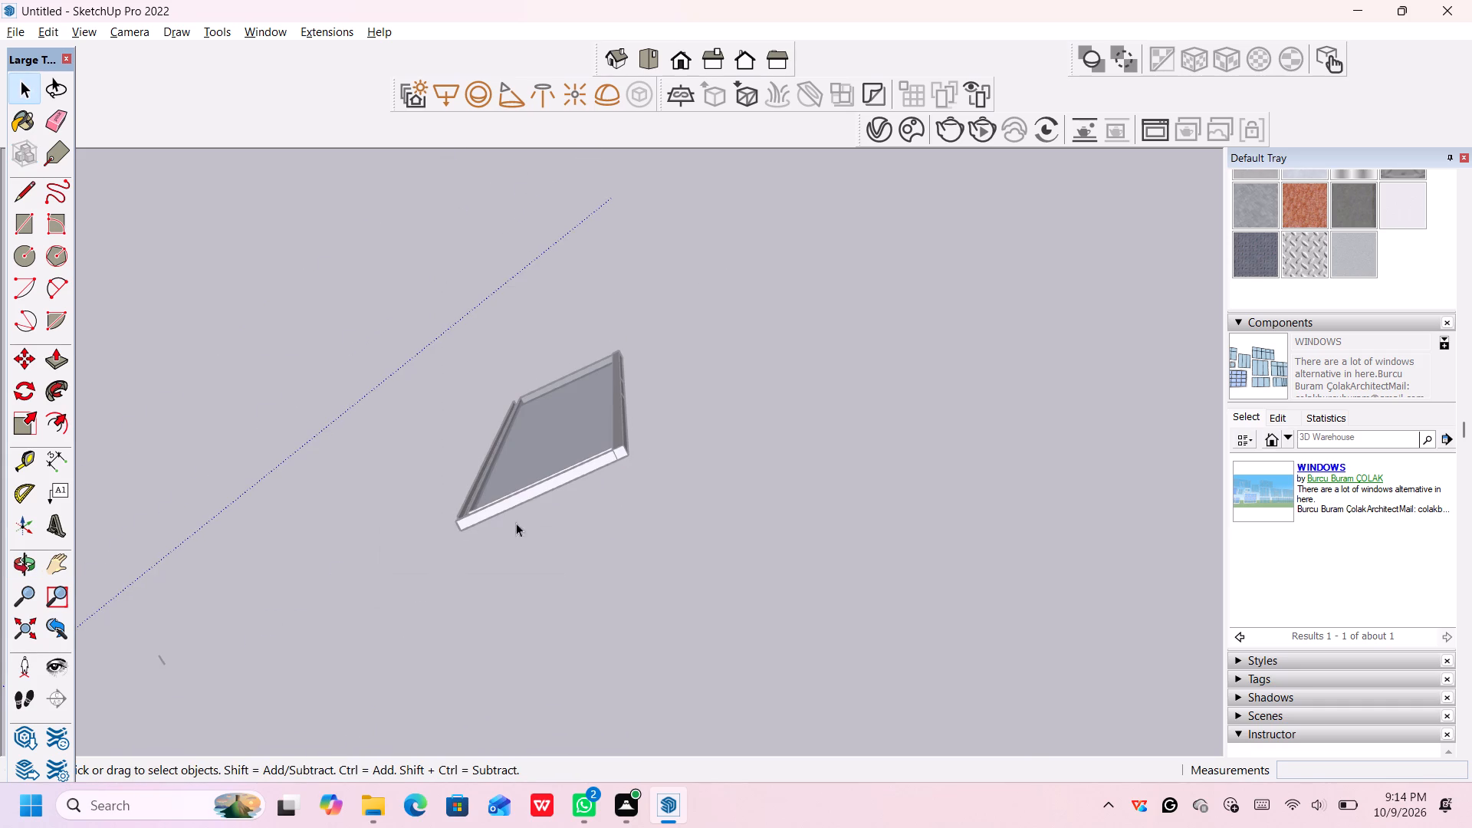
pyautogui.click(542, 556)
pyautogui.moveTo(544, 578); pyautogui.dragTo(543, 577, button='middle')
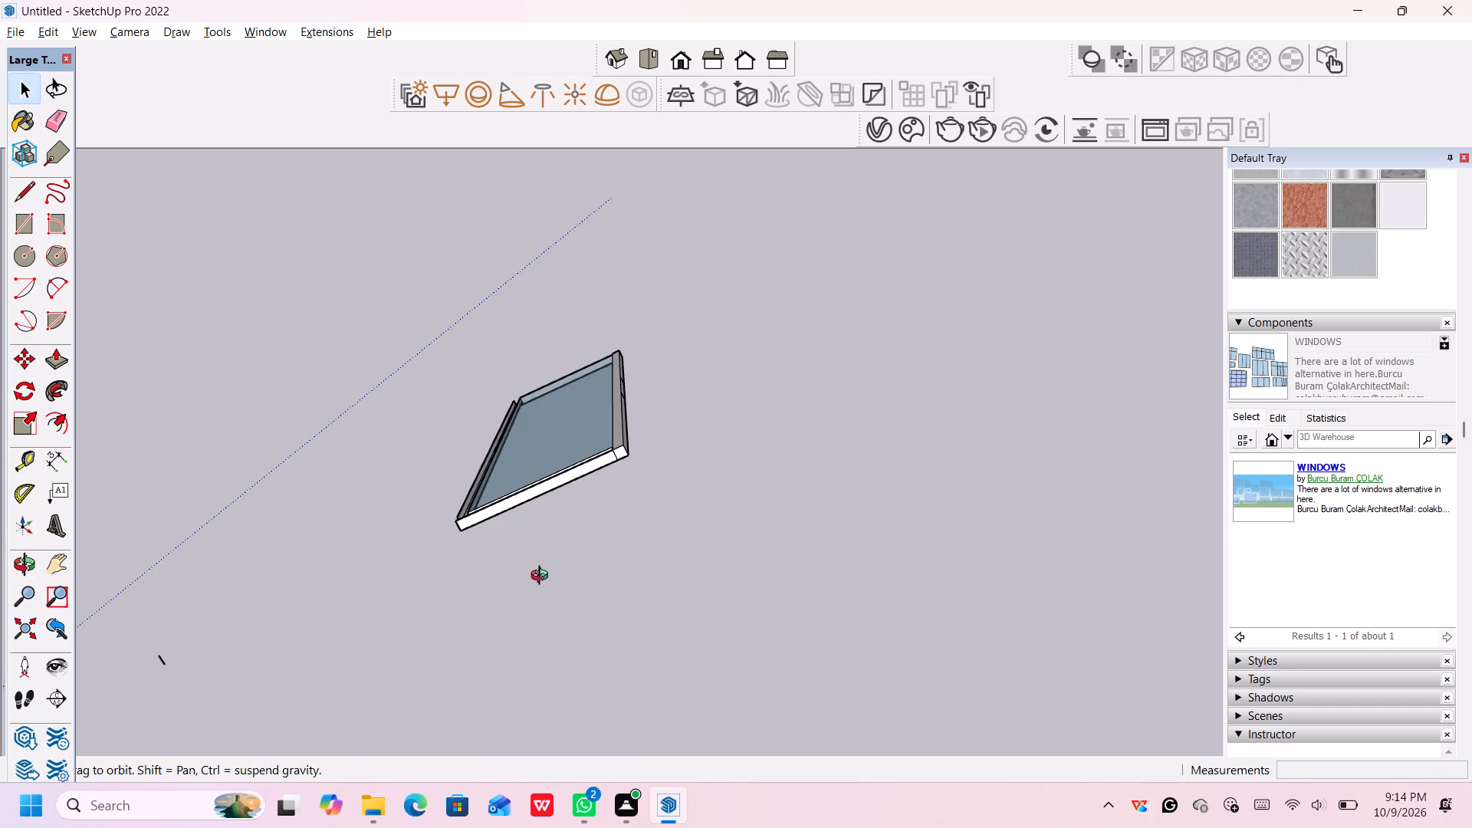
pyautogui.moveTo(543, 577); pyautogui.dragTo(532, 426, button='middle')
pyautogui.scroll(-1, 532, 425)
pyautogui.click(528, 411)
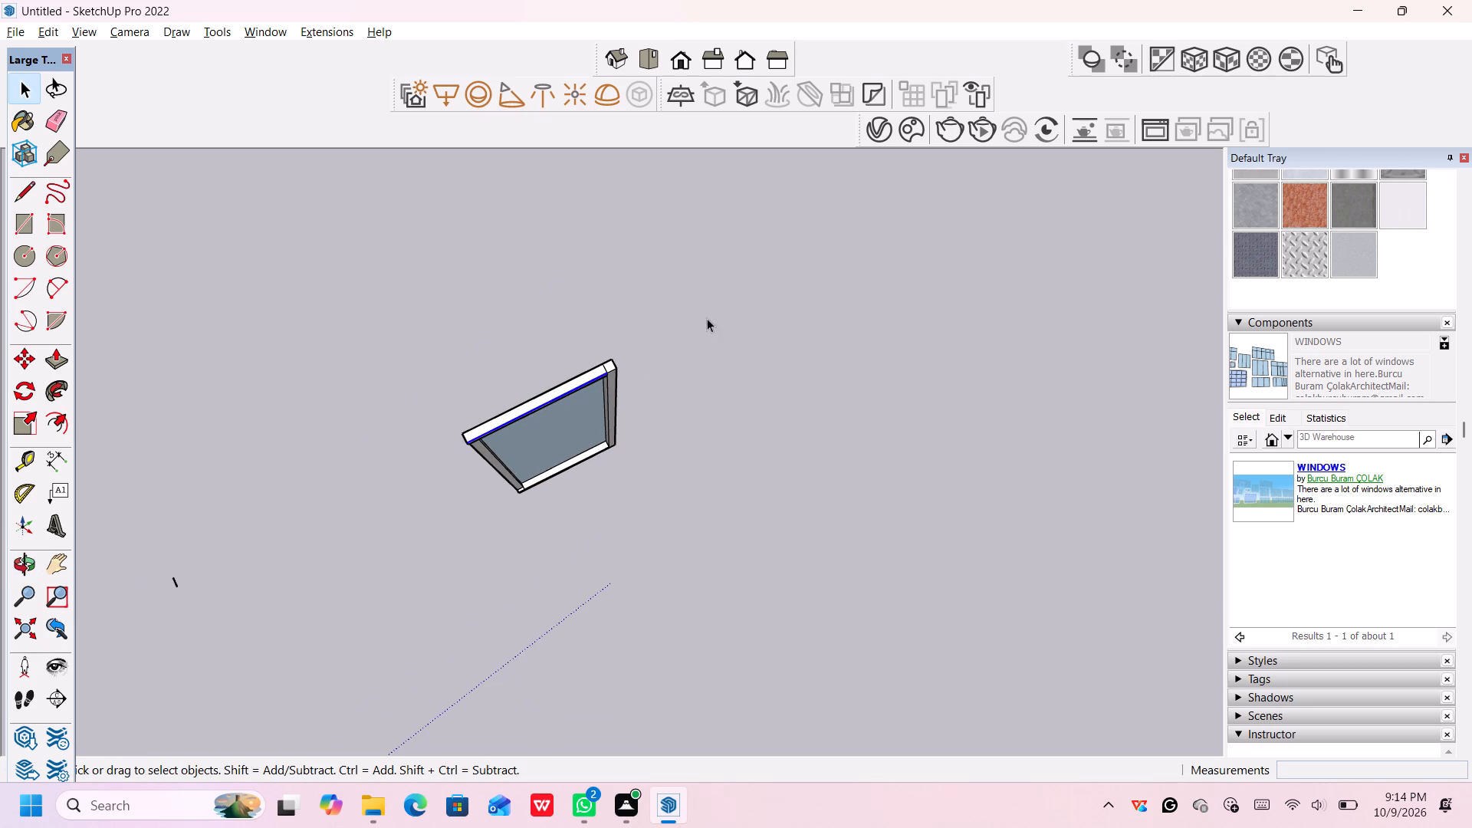
# Select all of the single-pane window's glass and frame geometry and make it a group.
pyautogui.moveTo(707, 318); pyautogui.dragTo(383, 606)
pyautogui.rightClick(522, 411)
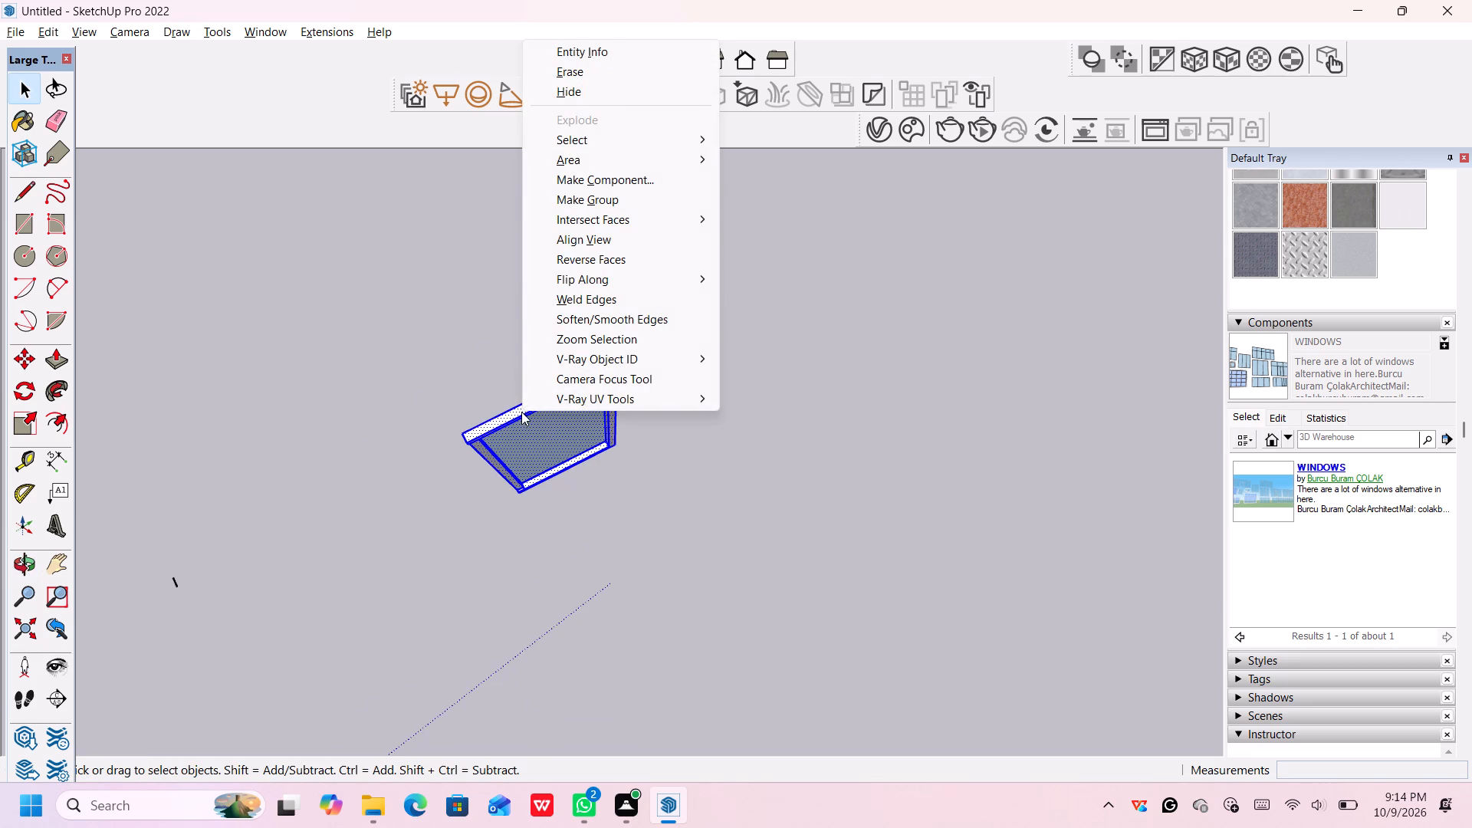
pyautogui.click(599, 204)
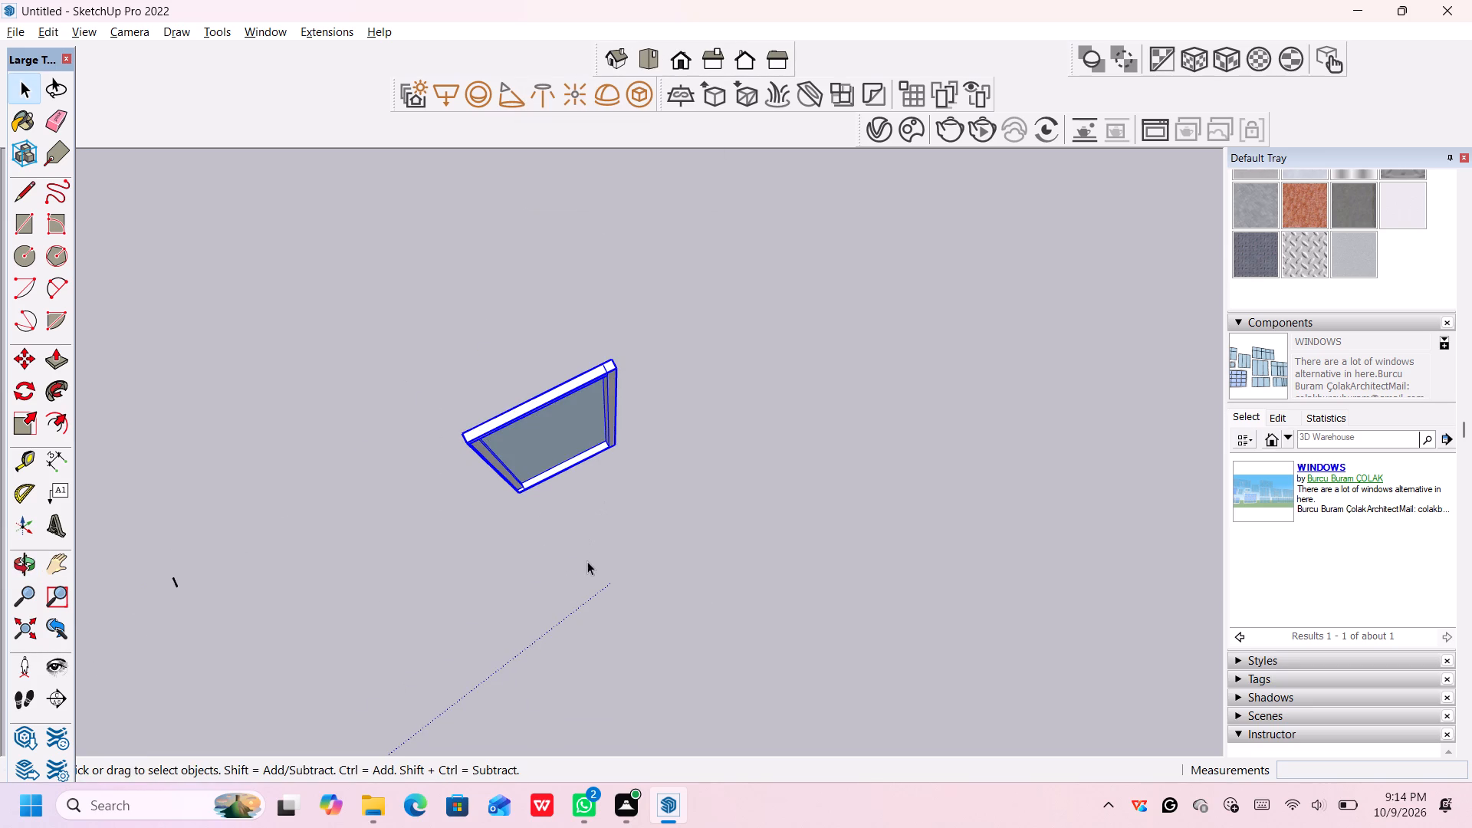
# Copy the grouped single-pane window to the bottom corner of the narrow opening nearest the two-pane window, behind the house's framed balcony.
pyautogui.moveTo(587, 561); pyautogui.dragTo(573, 344, button='middle')
pyautogui.scroll(-19, 550, 545)
pyautogui.scroll(-6, 551, 547)
pyautogui.scroll(1, 551, 547)
pyautogui.scroll(-14, 551, 547)
pyautogui.moveTo(548, 576); pyautogui.dragTo(543, 468, button='middle')
pyautogui.moveTo(578, 578); pyautogui.dragTo(582, 456, button='middle')
pyautogui.scroll(5, 555, 468)
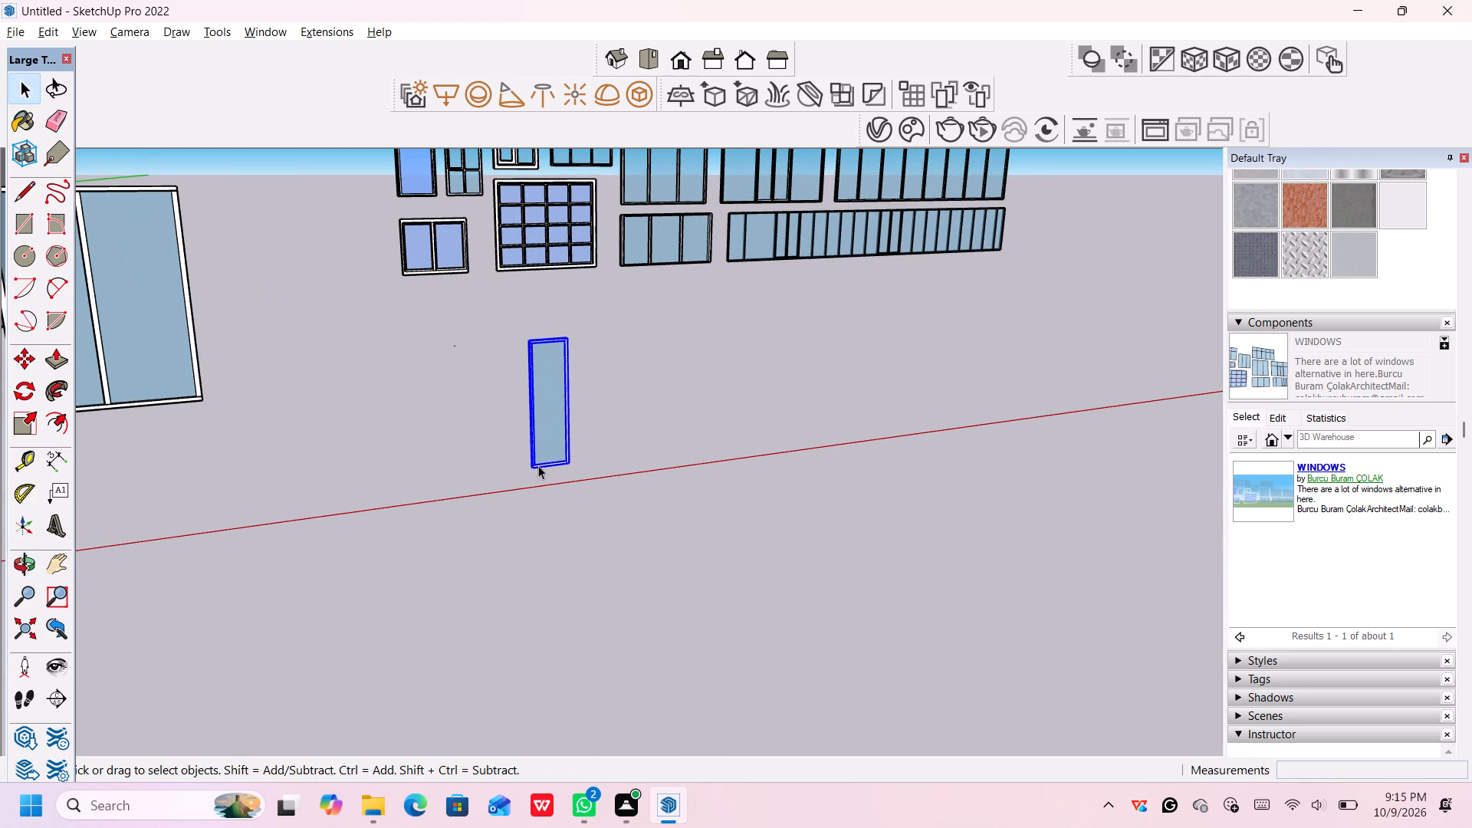
pyautogui.click(538, 465)
pyautogui.press('m')
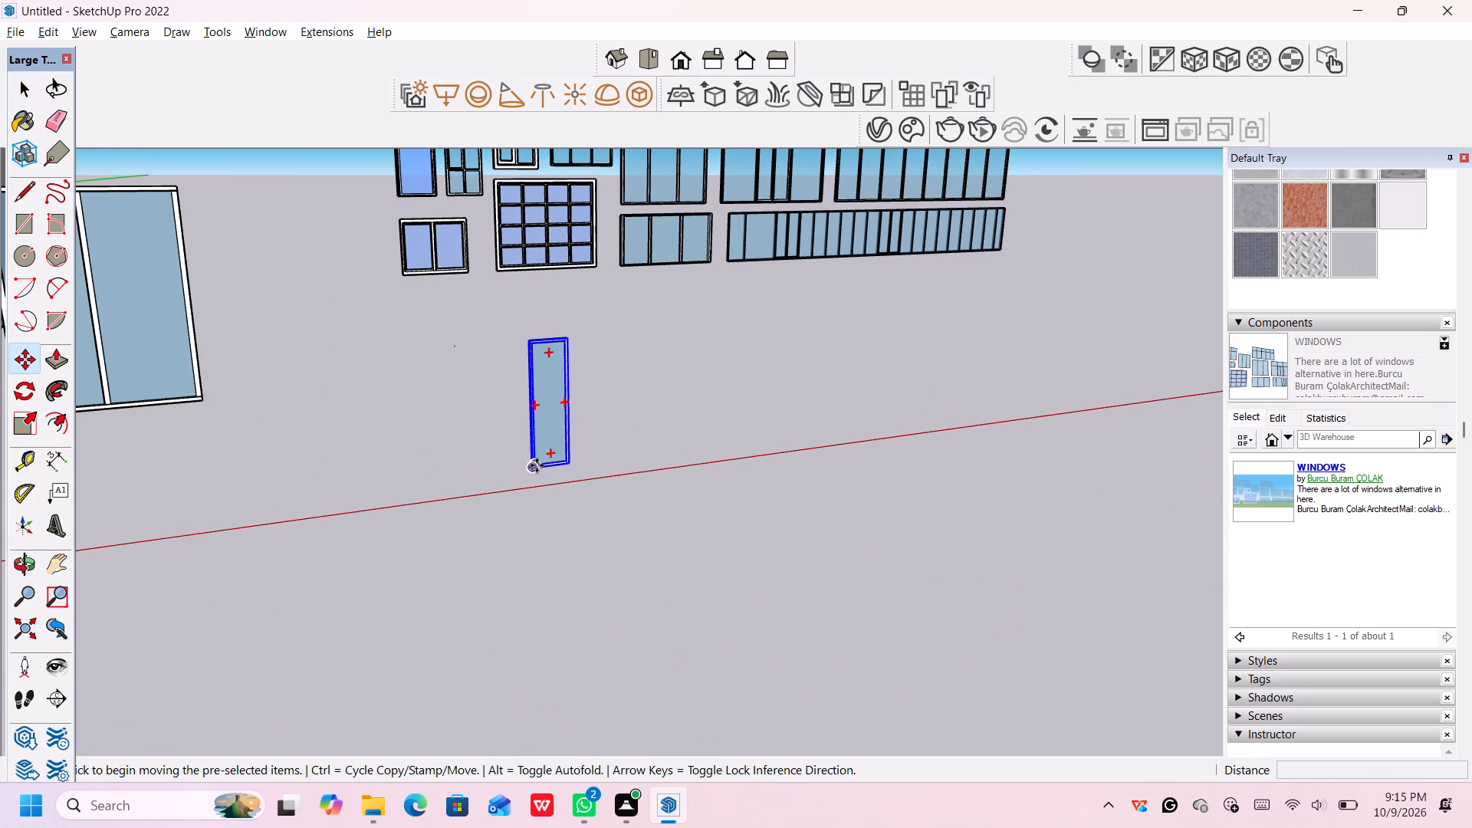
pyautogui.click(531, 465)
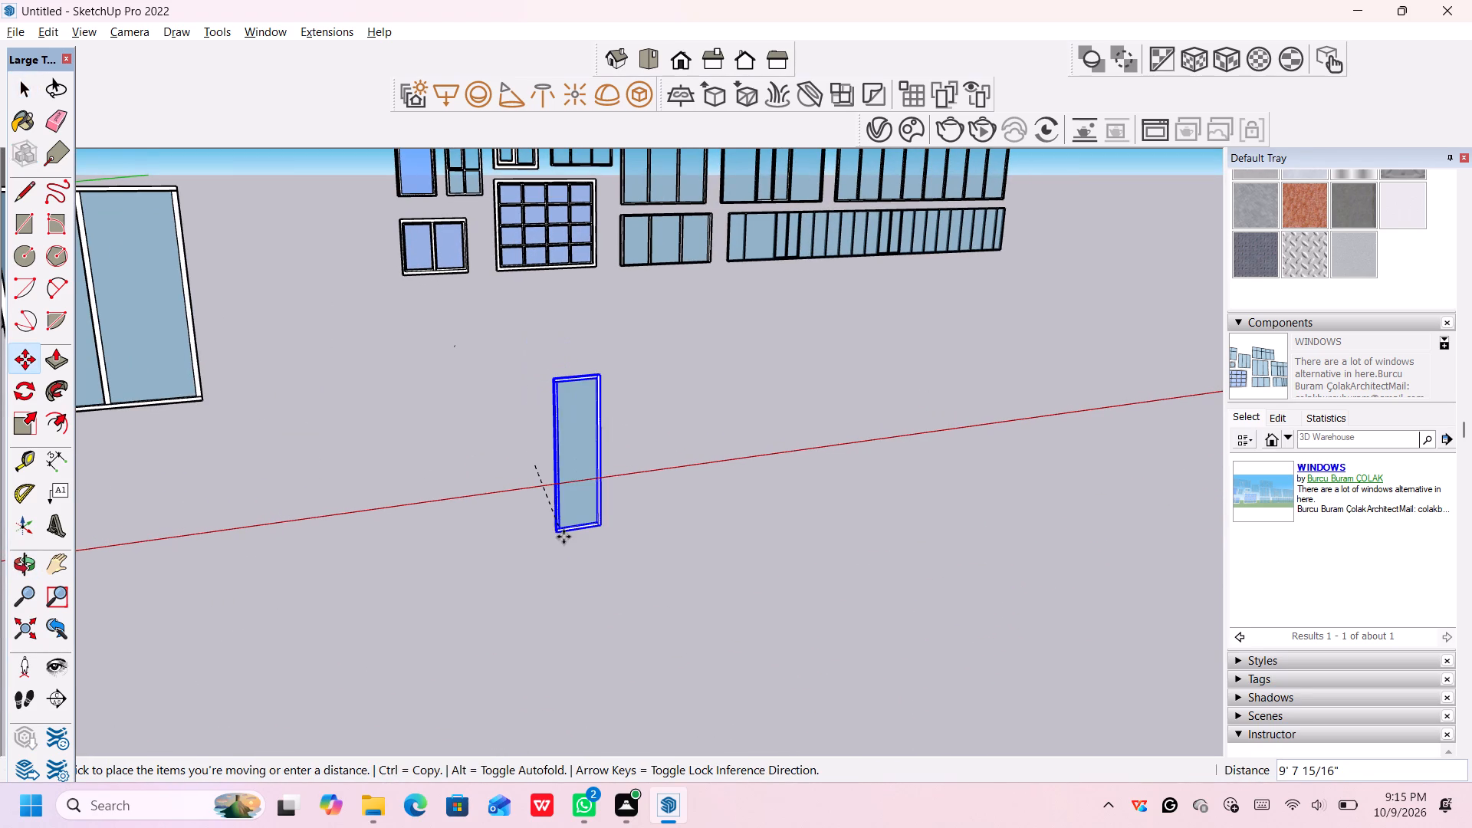
pyautogui.scroll(-15, 557, 525)
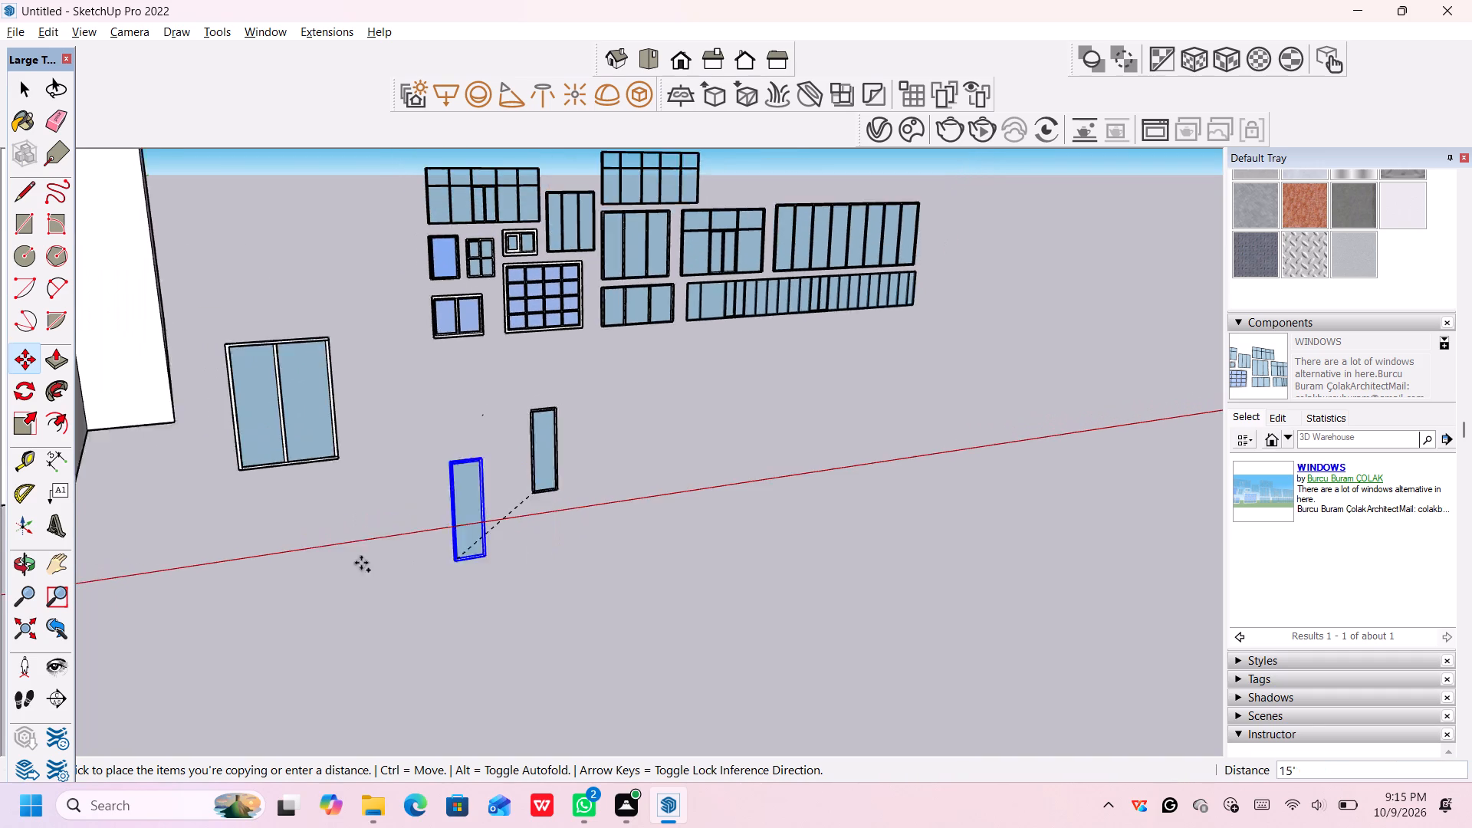
pyautogui.scroll(-17, 318, 563)
pyautogui.moveTo(109, 520); pyautogui.dragTo(199, 510, button='middle')
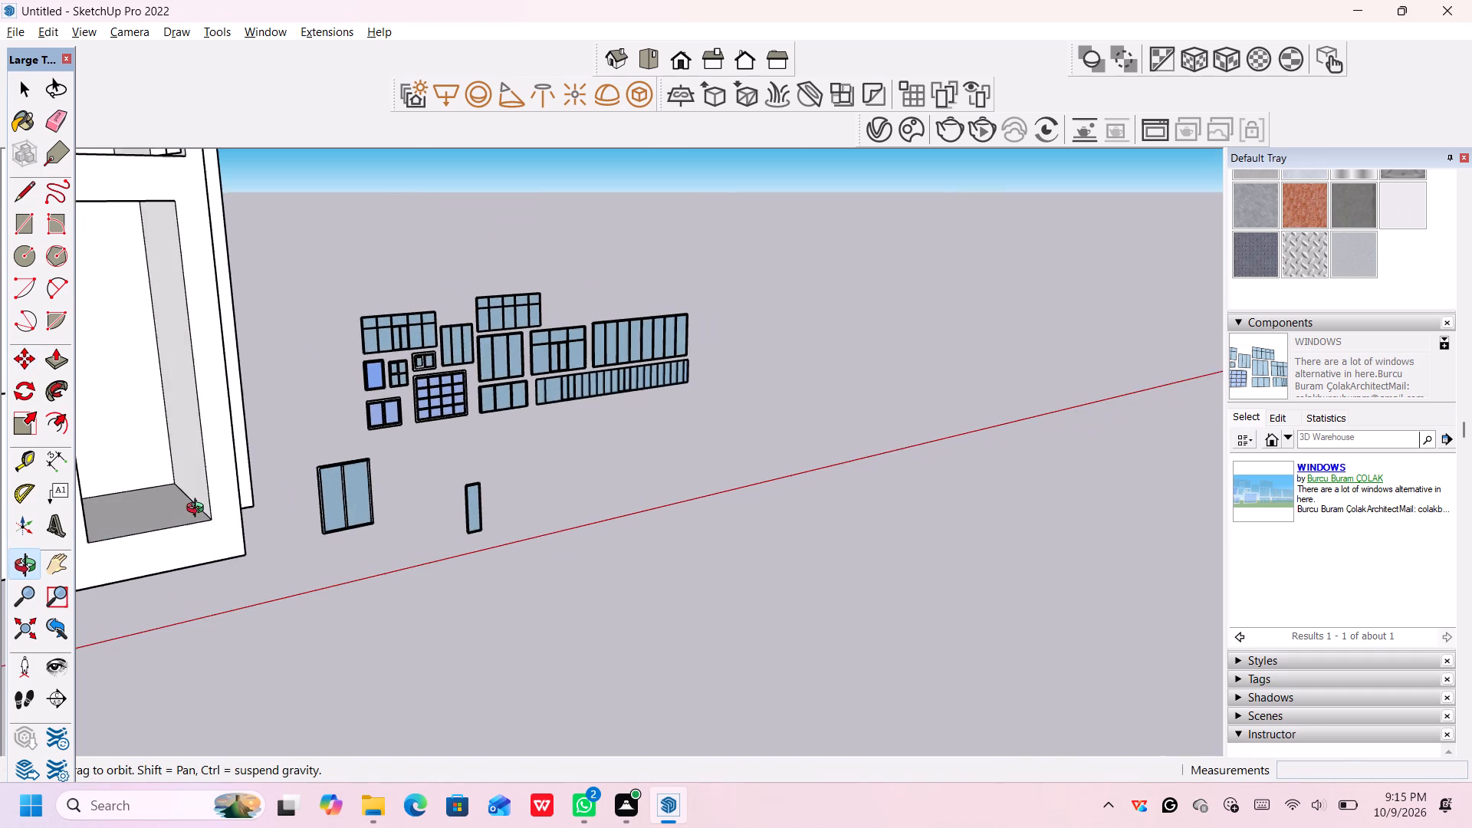
pyautogui.moveTo(199, 510); pyautogui.dragTo(196, 511, button='middle')
pyautogui.scroll(-12, 195, 511)
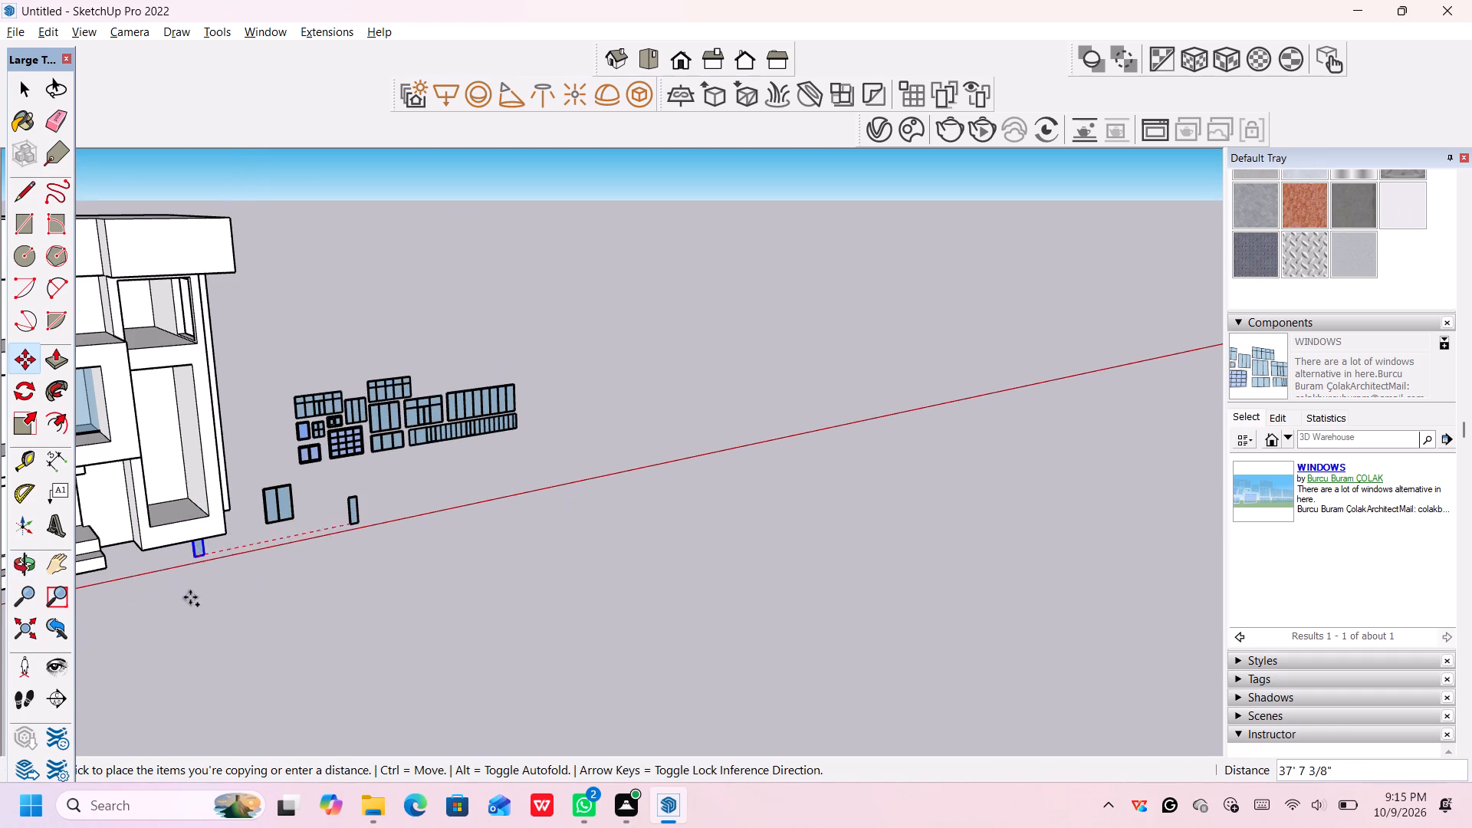
pyautogui.moveTo(245, 627); pyautogui.dragTo(304, 607, button='middle')
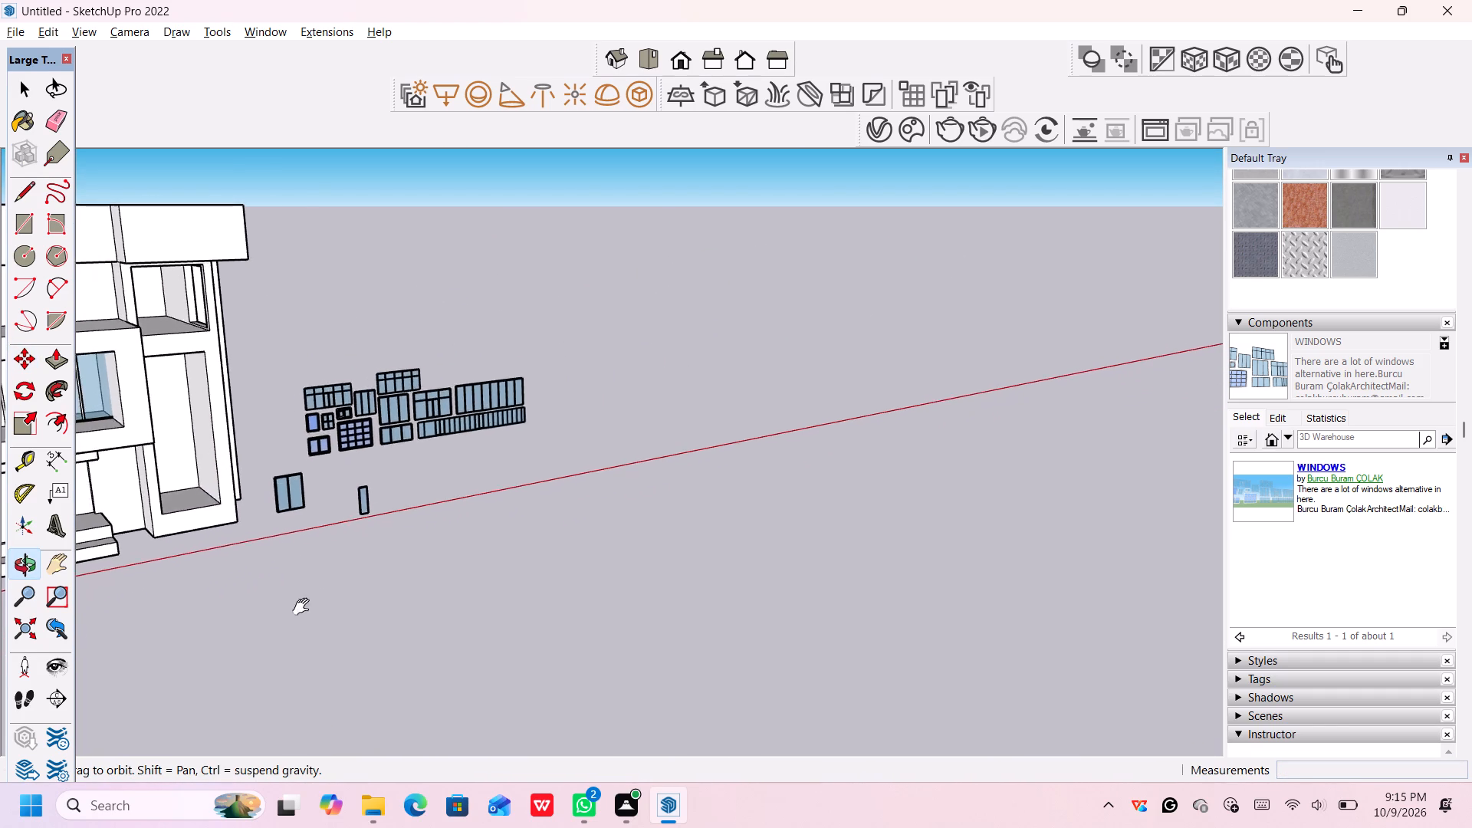
pyautogui.moveTo(304, 607); pyautogui.dragTo(685, 600, button='middle')
pyautogui.scroll(2, 364, 427)
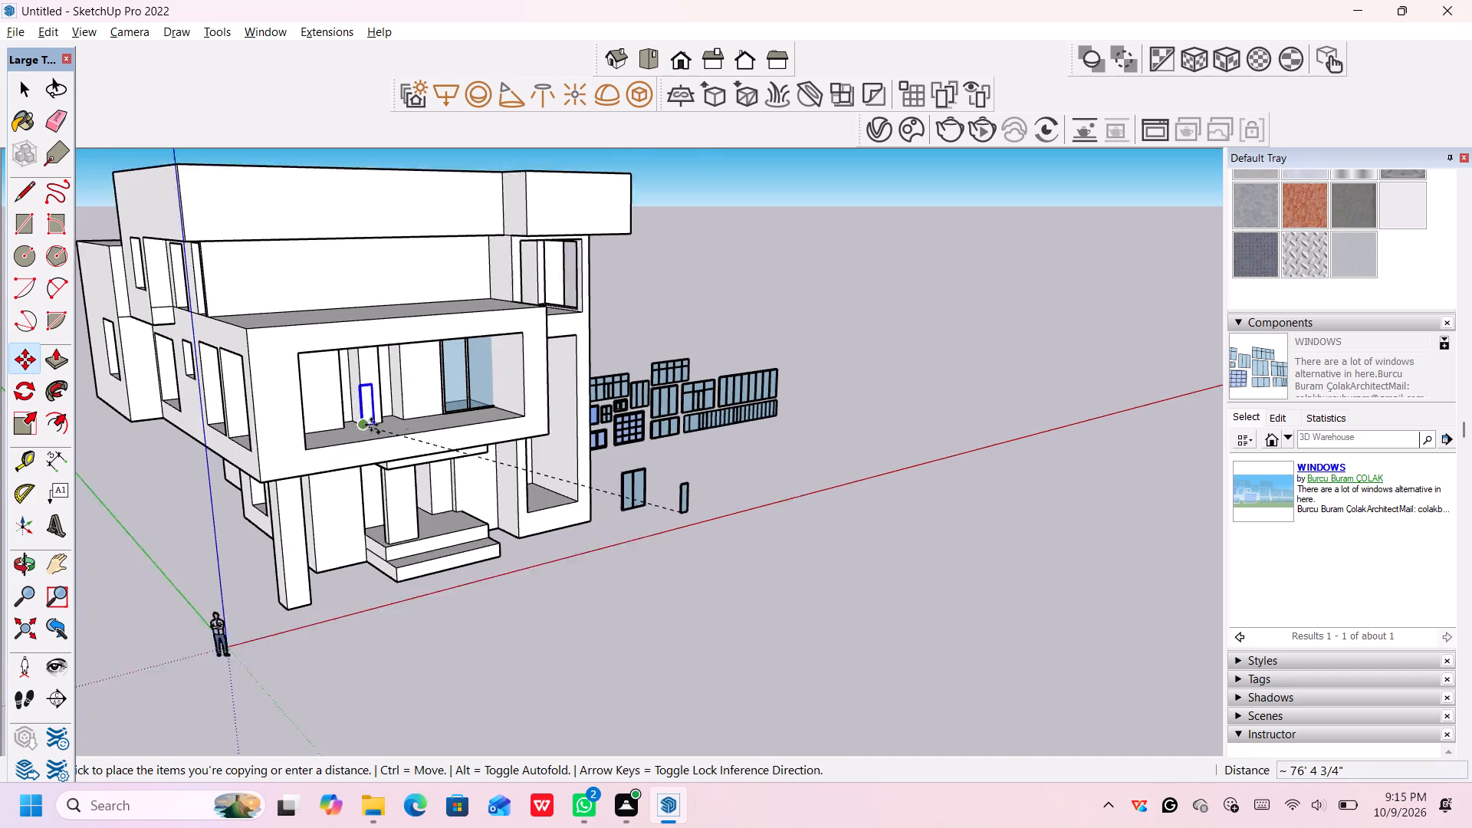
pyautogui.scroll(7, 371, 425)
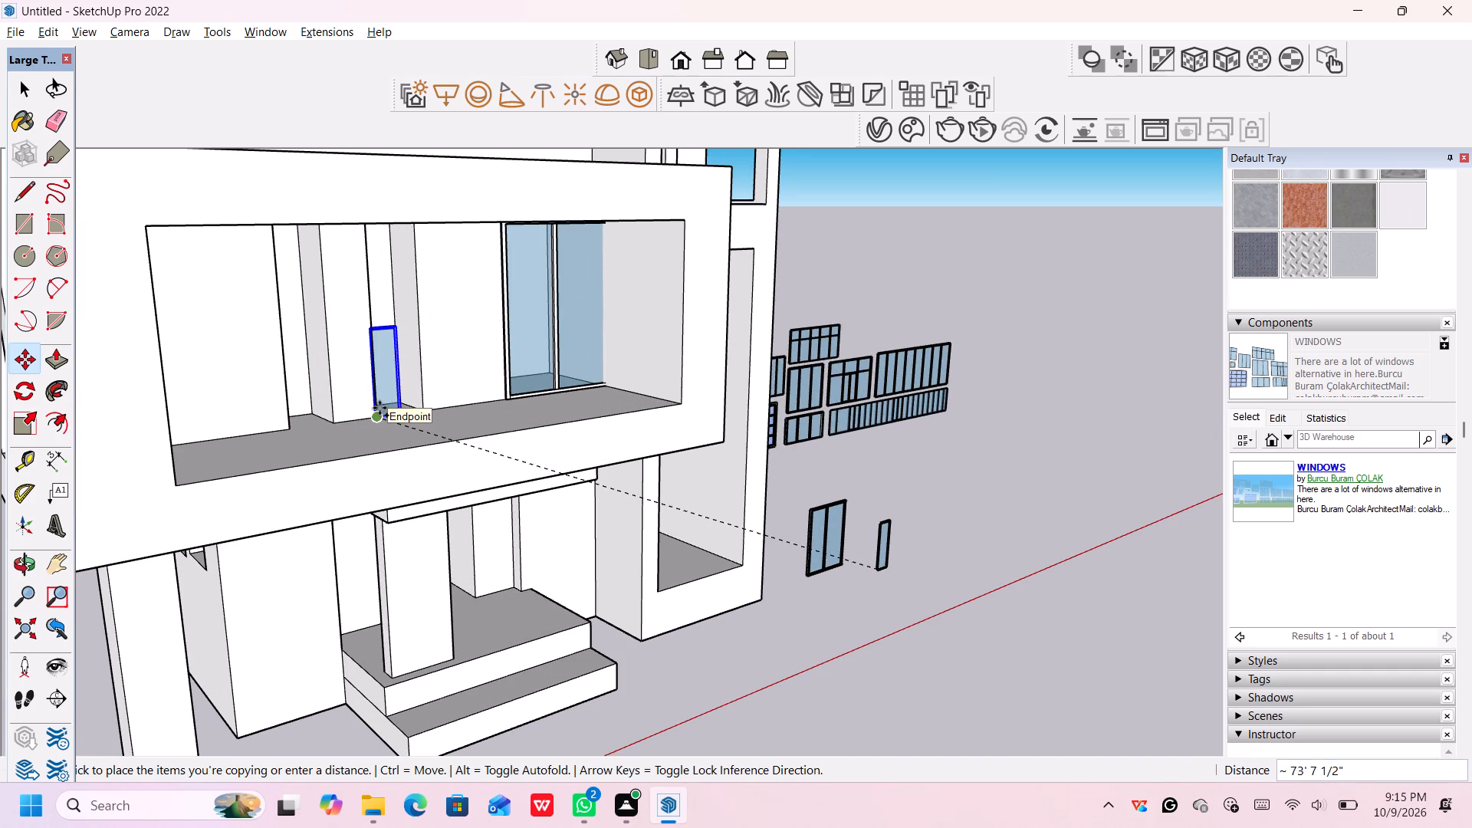
pyautogui.click(379, 409)
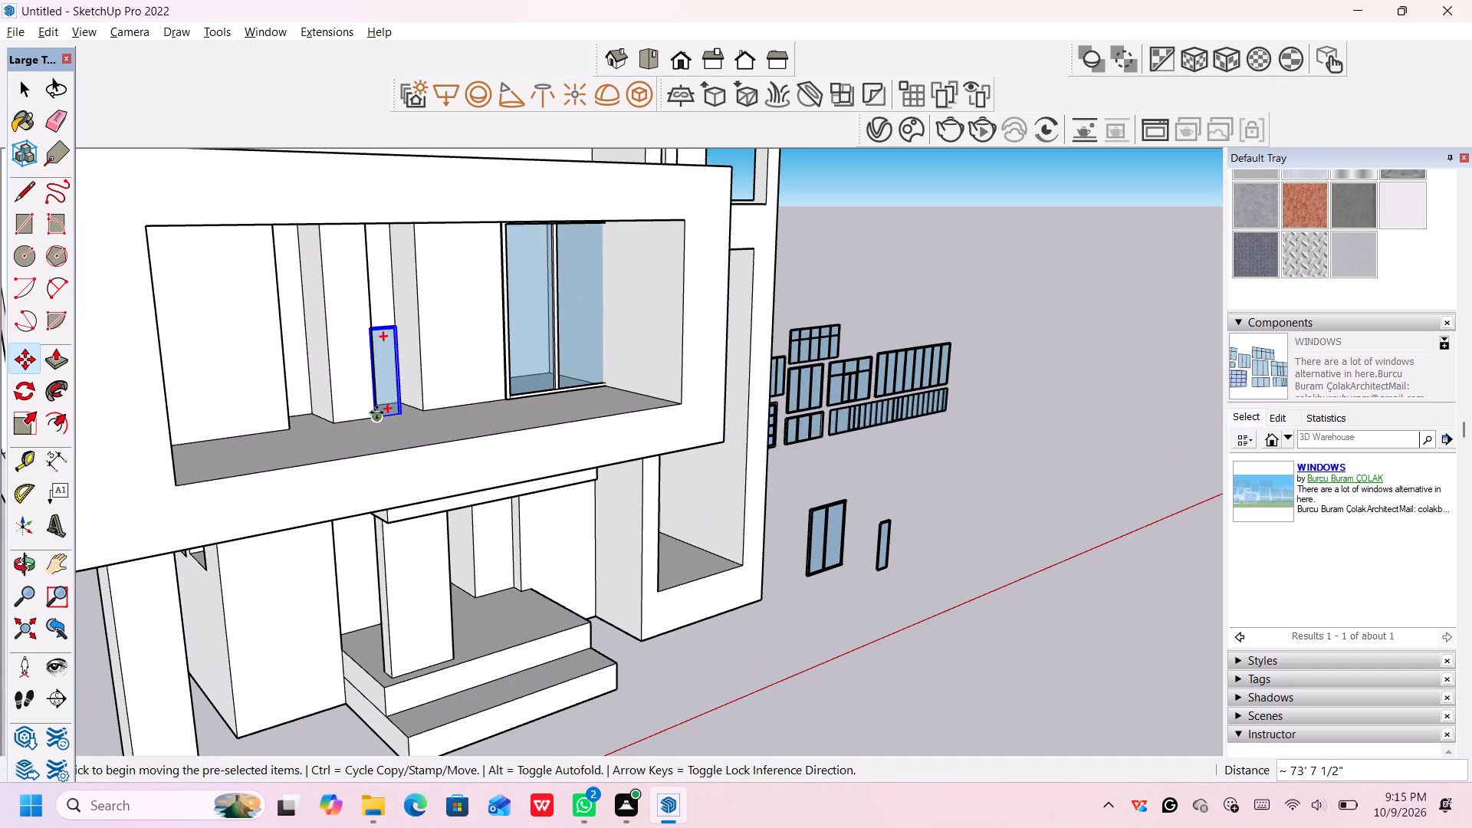
# Copy the placed single-pane window about 5' 11" along the balcony wall to the bottom corner of the other narrow opening.
pyautogui.click(376, 416)
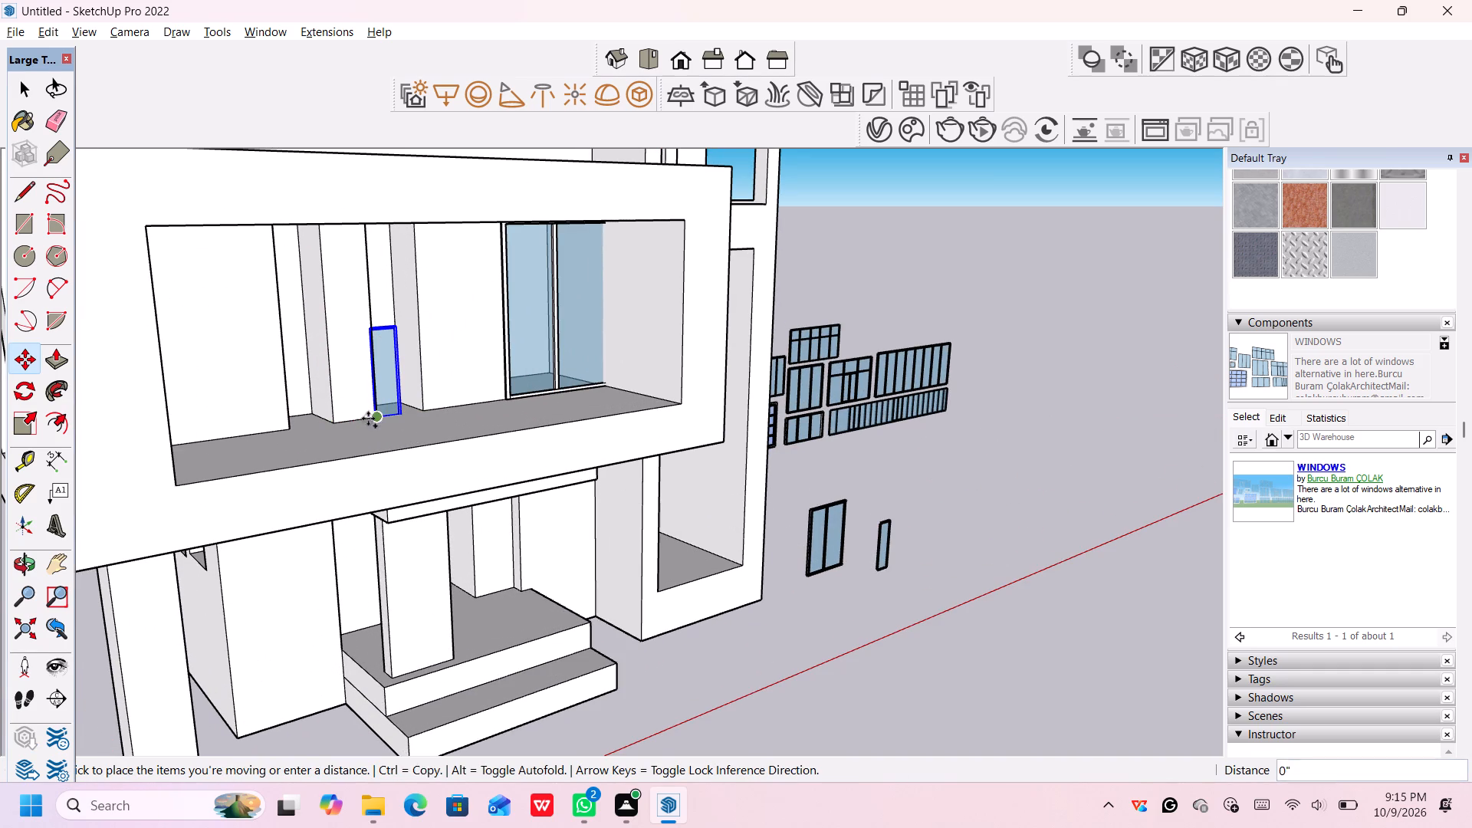
pyautogui.click(285, 428)
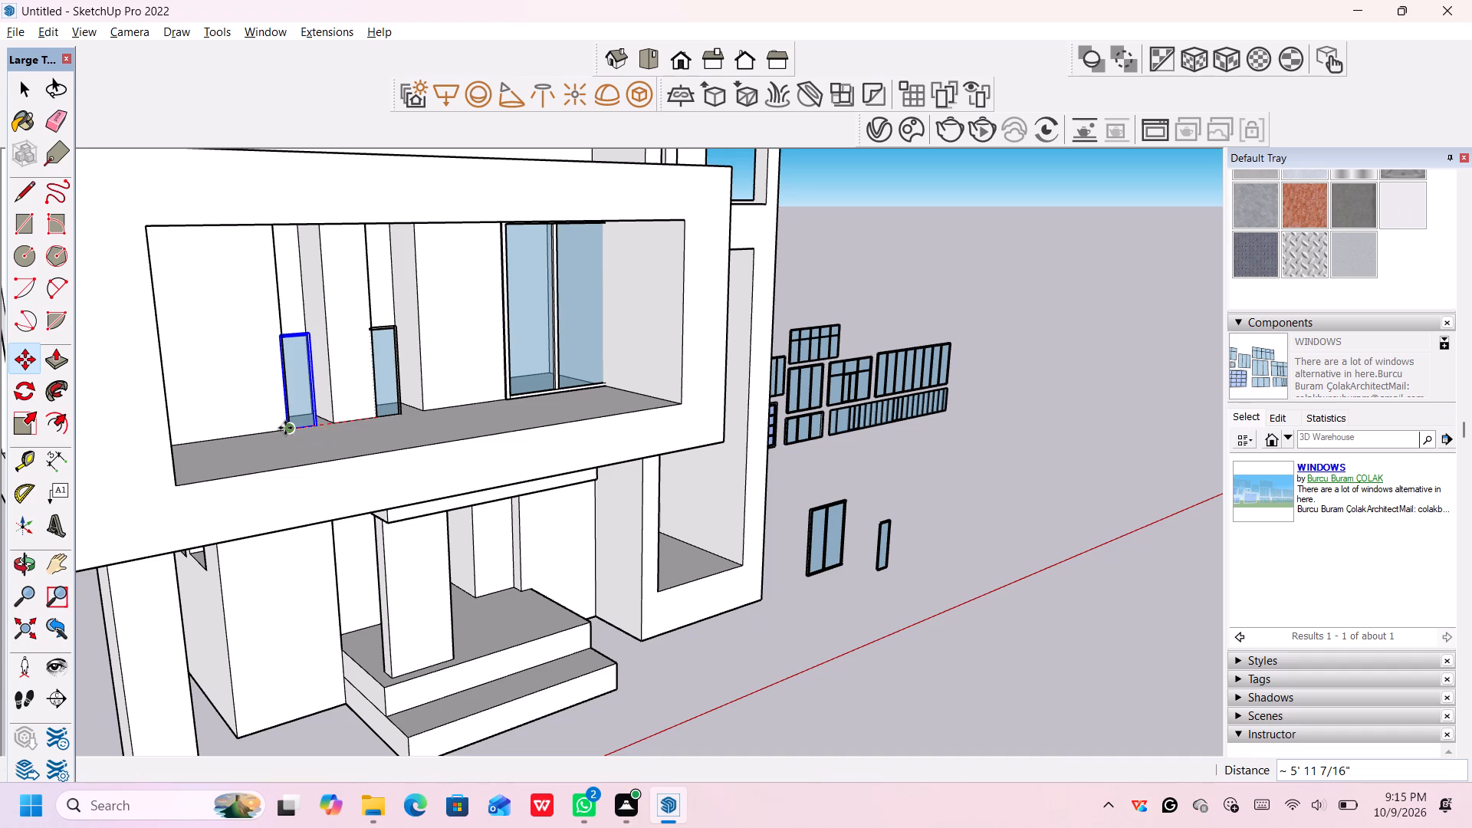
pyautogui.moveTo(359, 429); pyautogui.dragTo(207, 464, button='middle')
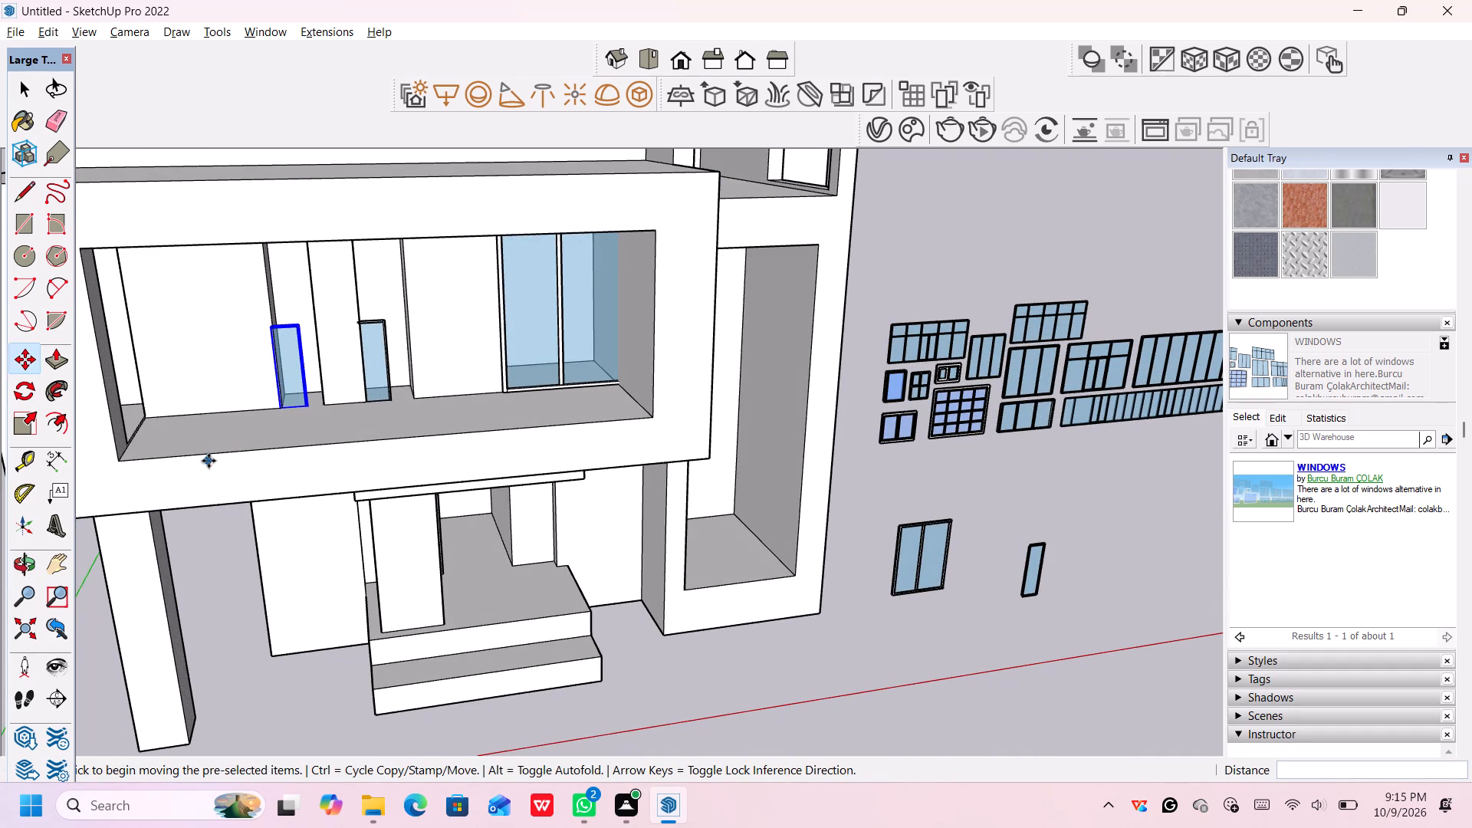
pyautogui.press('Escape')
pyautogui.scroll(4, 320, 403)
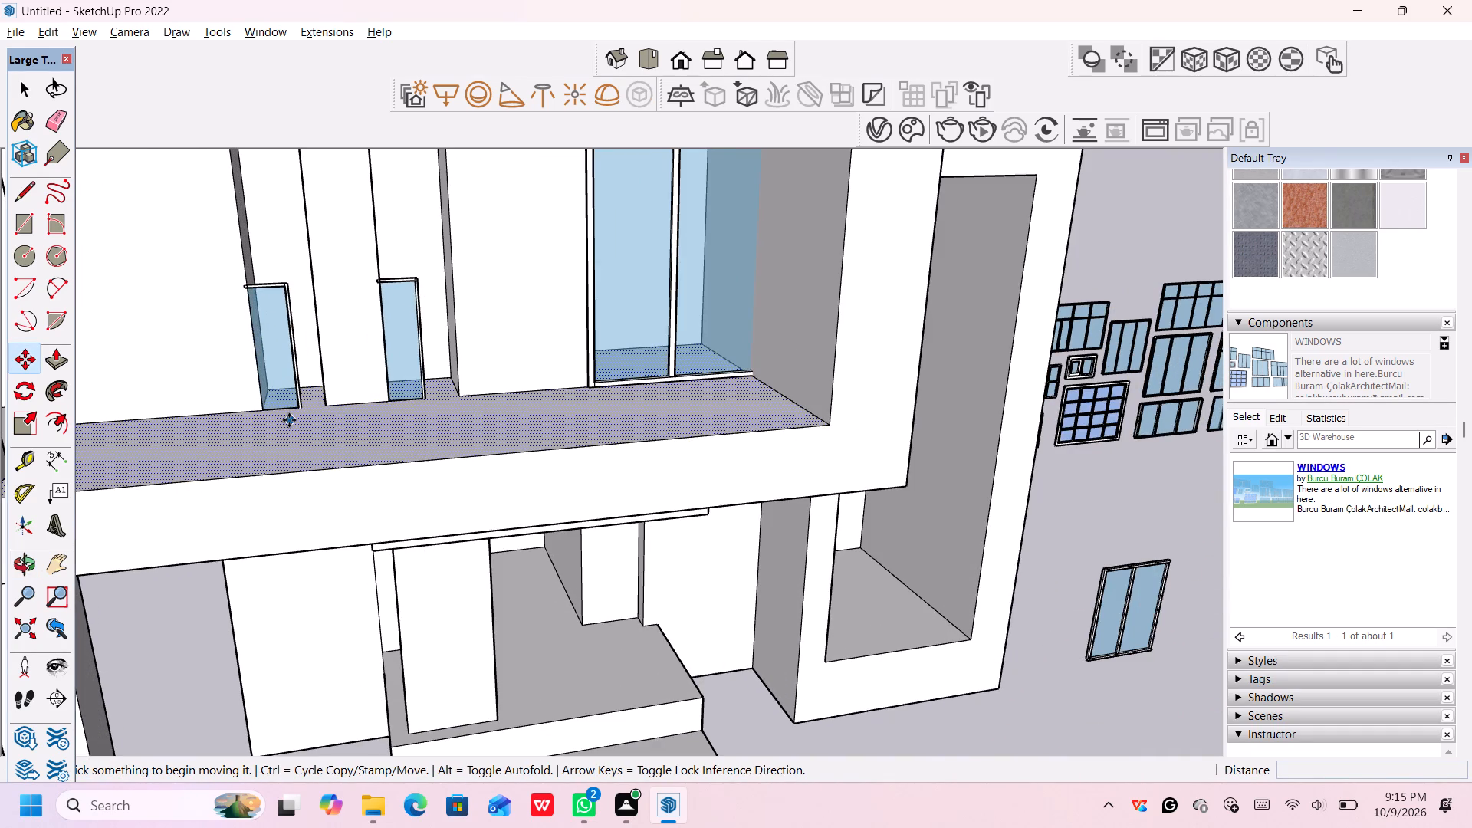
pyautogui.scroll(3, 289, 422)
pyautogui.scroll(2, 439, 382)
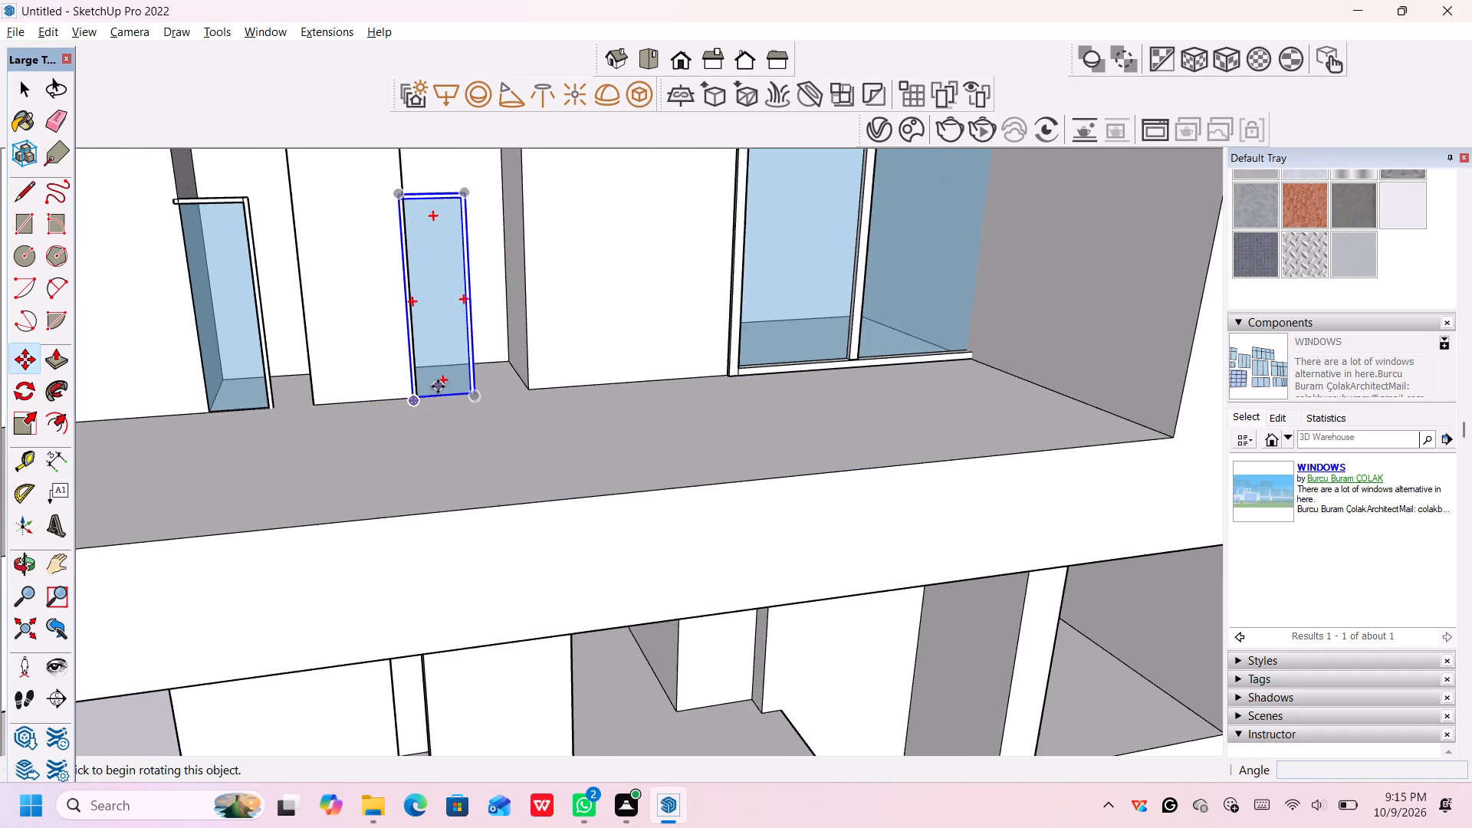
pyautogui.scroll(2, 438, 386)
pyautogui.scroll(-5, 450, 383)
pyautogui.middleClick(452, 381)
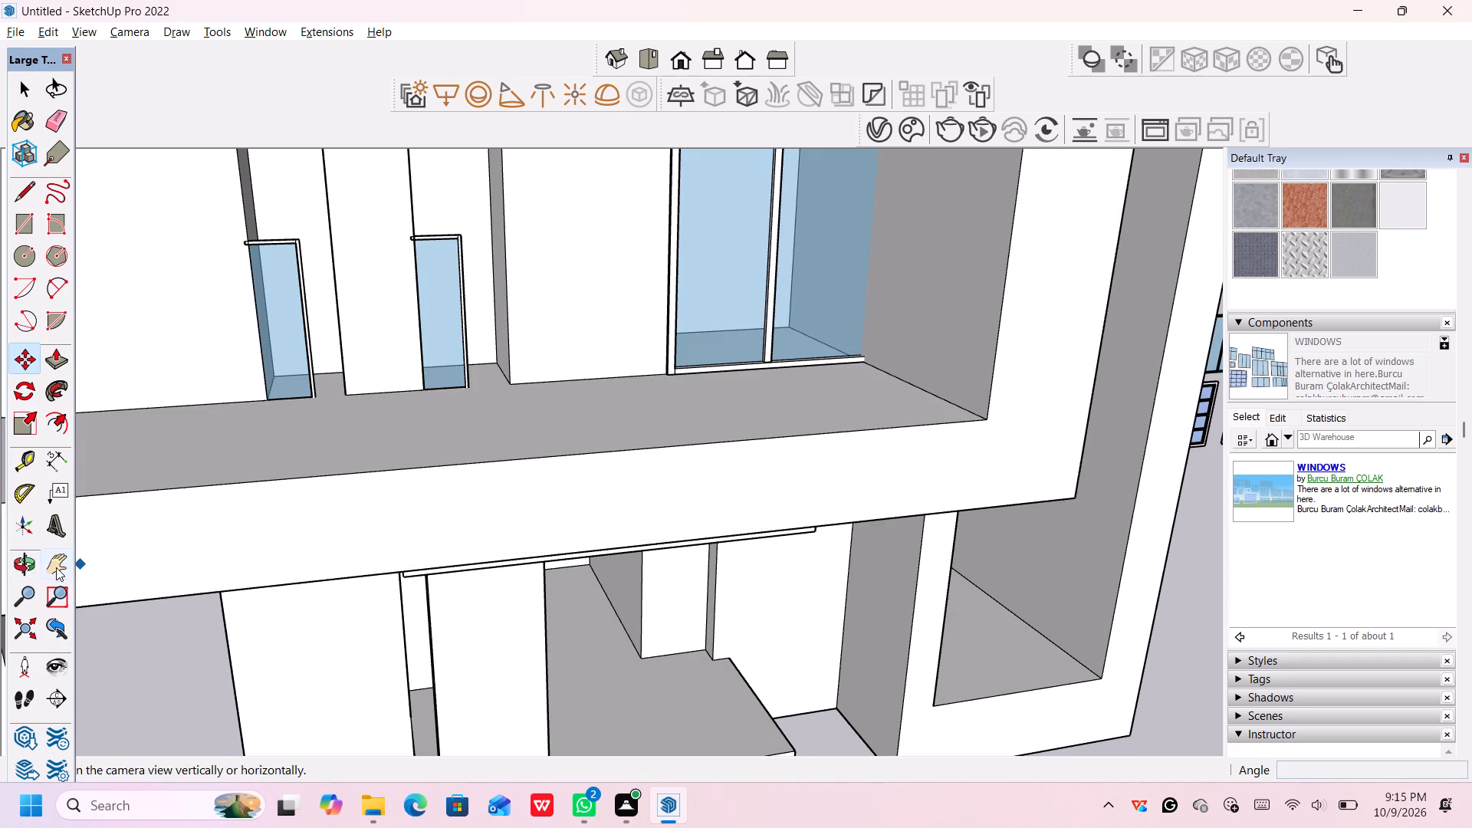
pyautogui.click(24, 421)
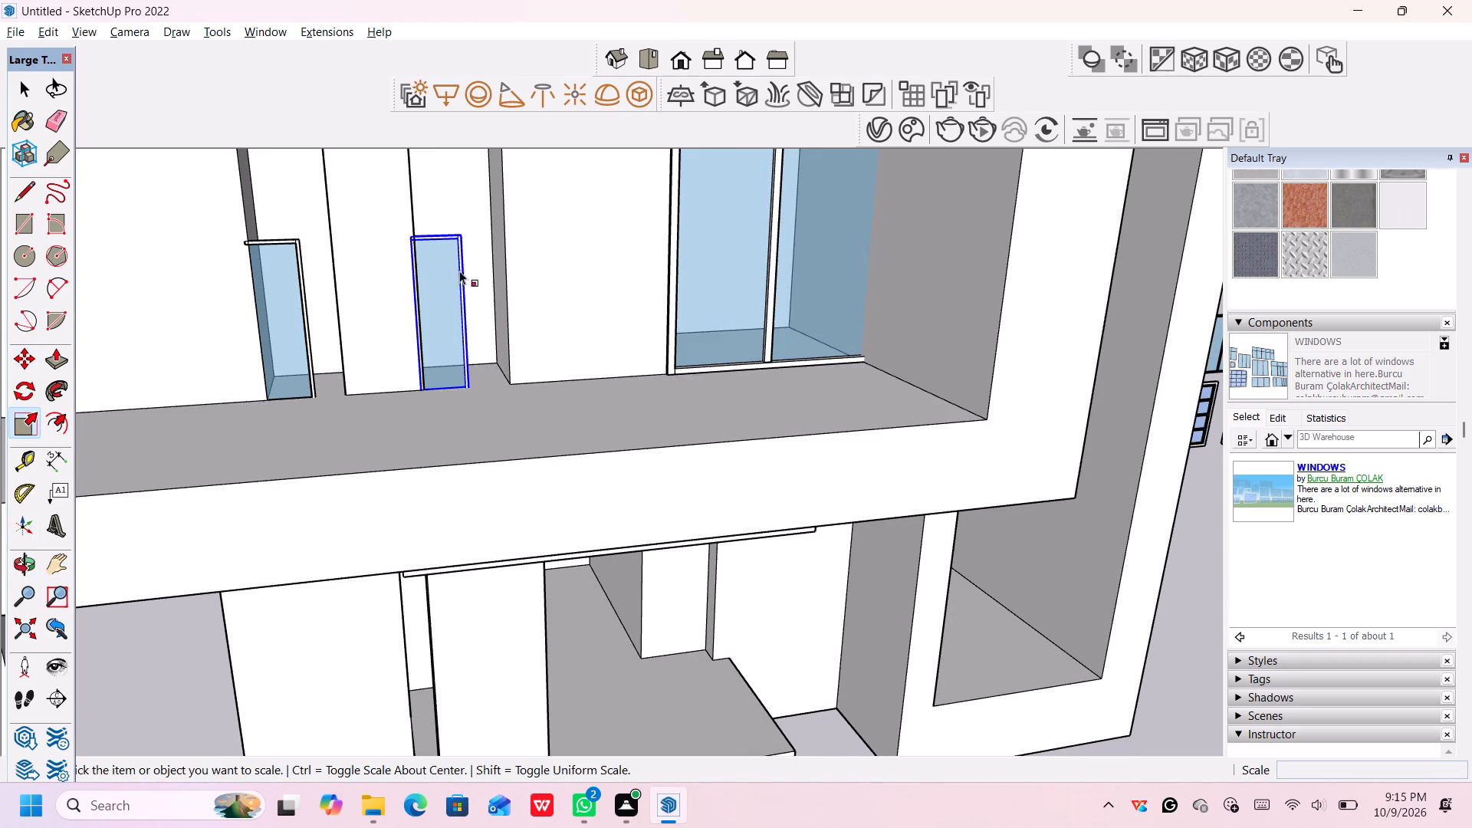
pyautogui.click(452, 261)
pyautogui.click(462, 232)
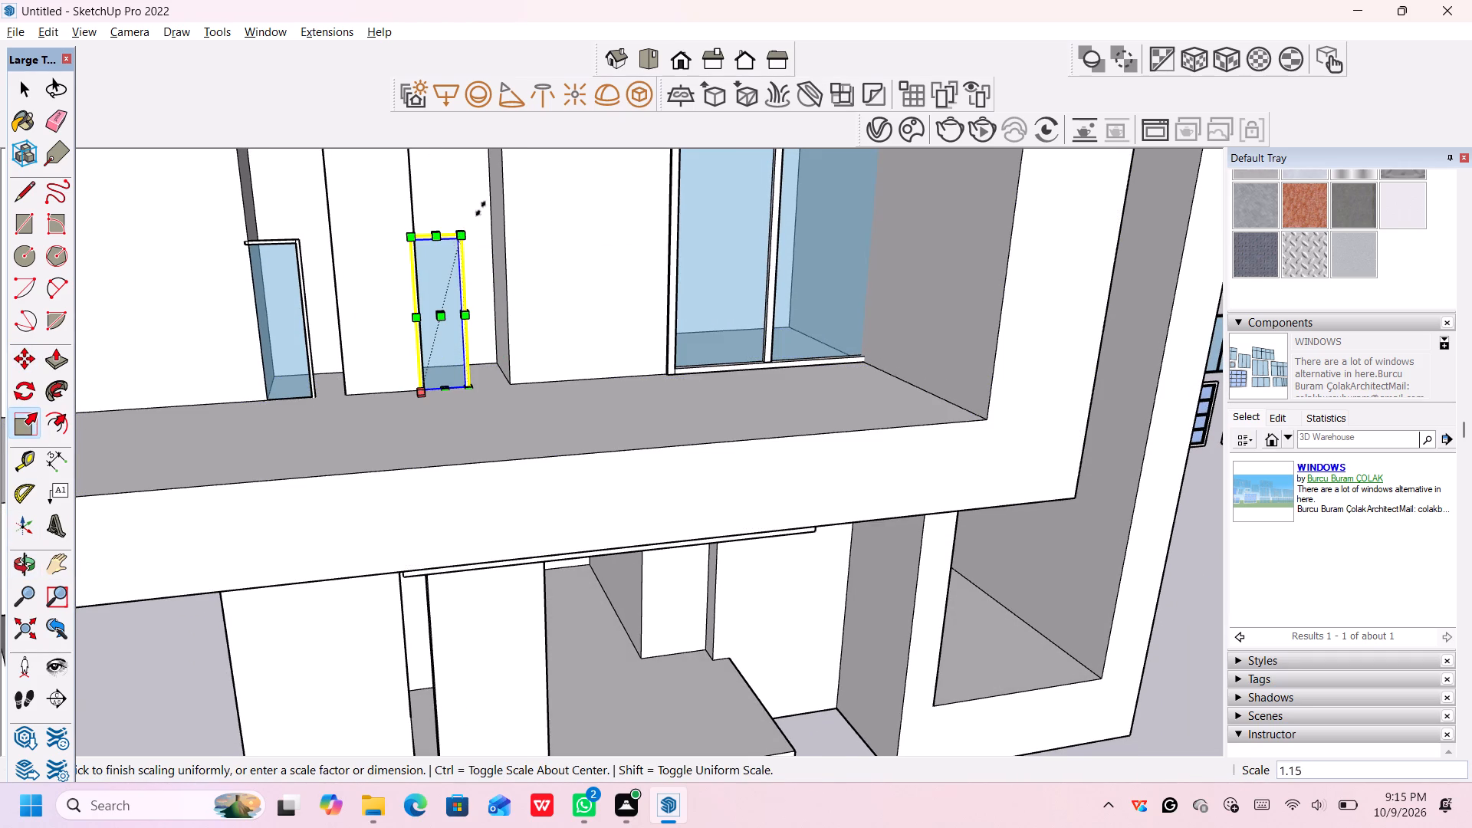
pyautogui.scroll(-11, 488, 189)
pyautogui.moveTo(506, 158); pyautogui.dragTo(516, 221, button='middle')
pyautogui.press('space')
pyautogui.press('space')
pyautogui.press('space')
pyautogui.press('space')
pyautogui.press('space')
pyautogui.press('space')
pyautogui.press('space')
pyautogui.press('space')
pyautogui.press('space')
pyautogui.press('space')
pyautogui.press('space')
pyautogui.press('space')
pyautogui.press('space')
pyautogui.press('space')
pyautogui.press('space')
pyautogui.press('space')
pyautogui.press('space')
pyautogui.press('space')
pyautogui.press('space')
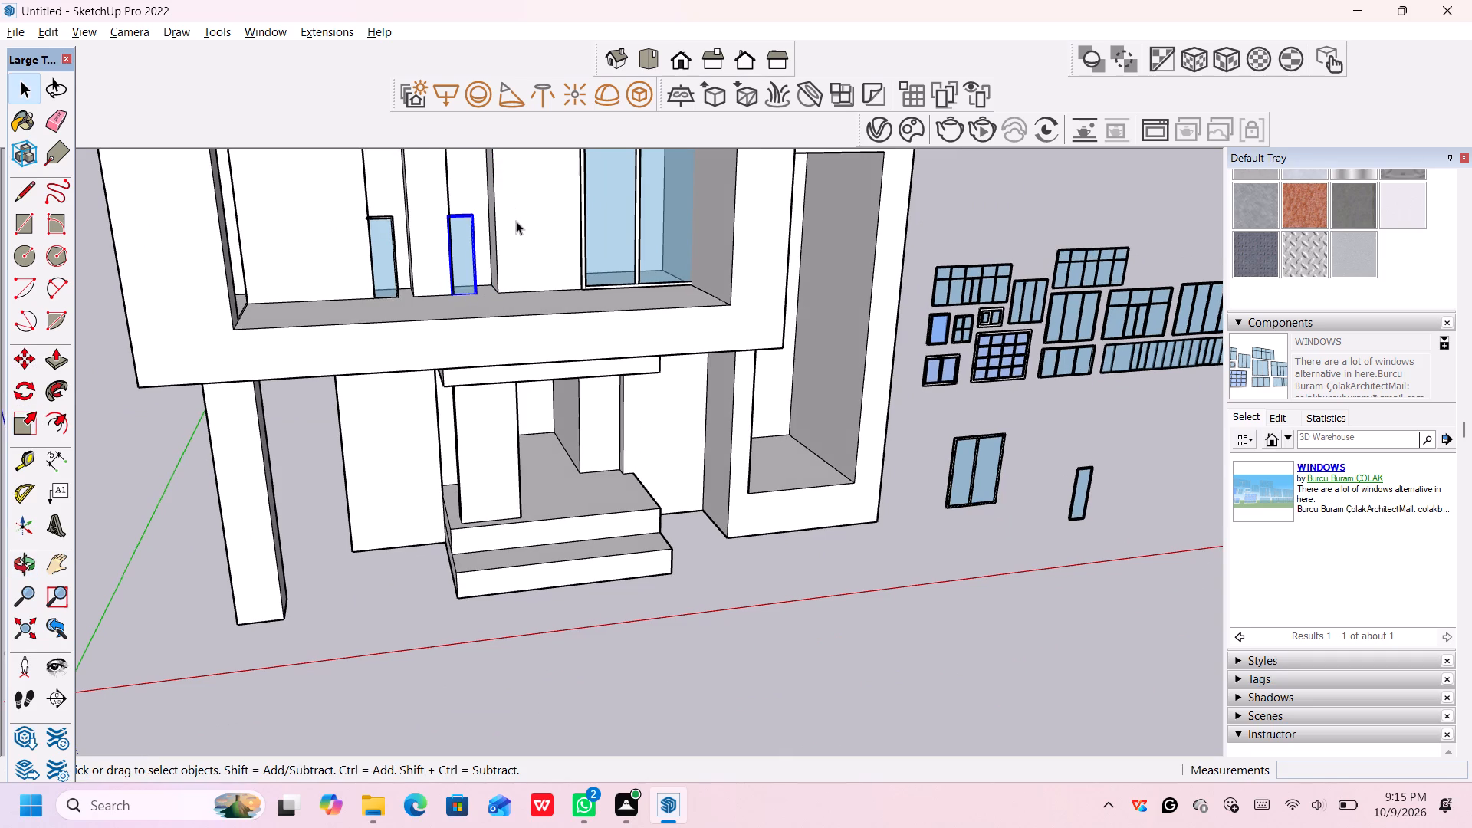
# Scale the single-pane window in the narrow opening nearest the two-pane window uniformly by about 2.00, up to the opening's top.
pyautogui.moveTo(516, 221); pyautogui.dragTo(516, 219, button='middle')
pyautogui.scroll(3, 475, 232)
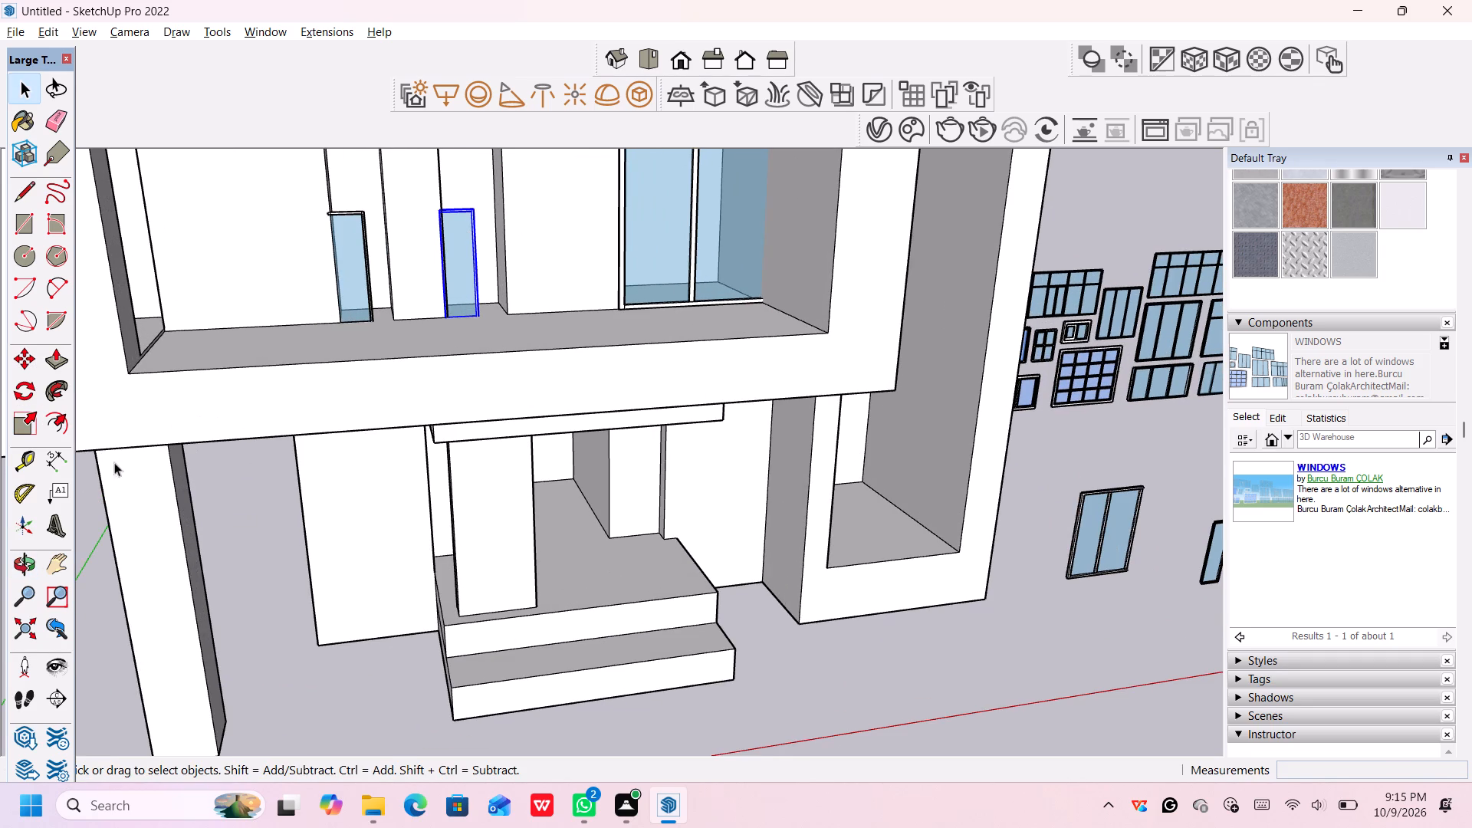
pyautogui.click(21, 424)
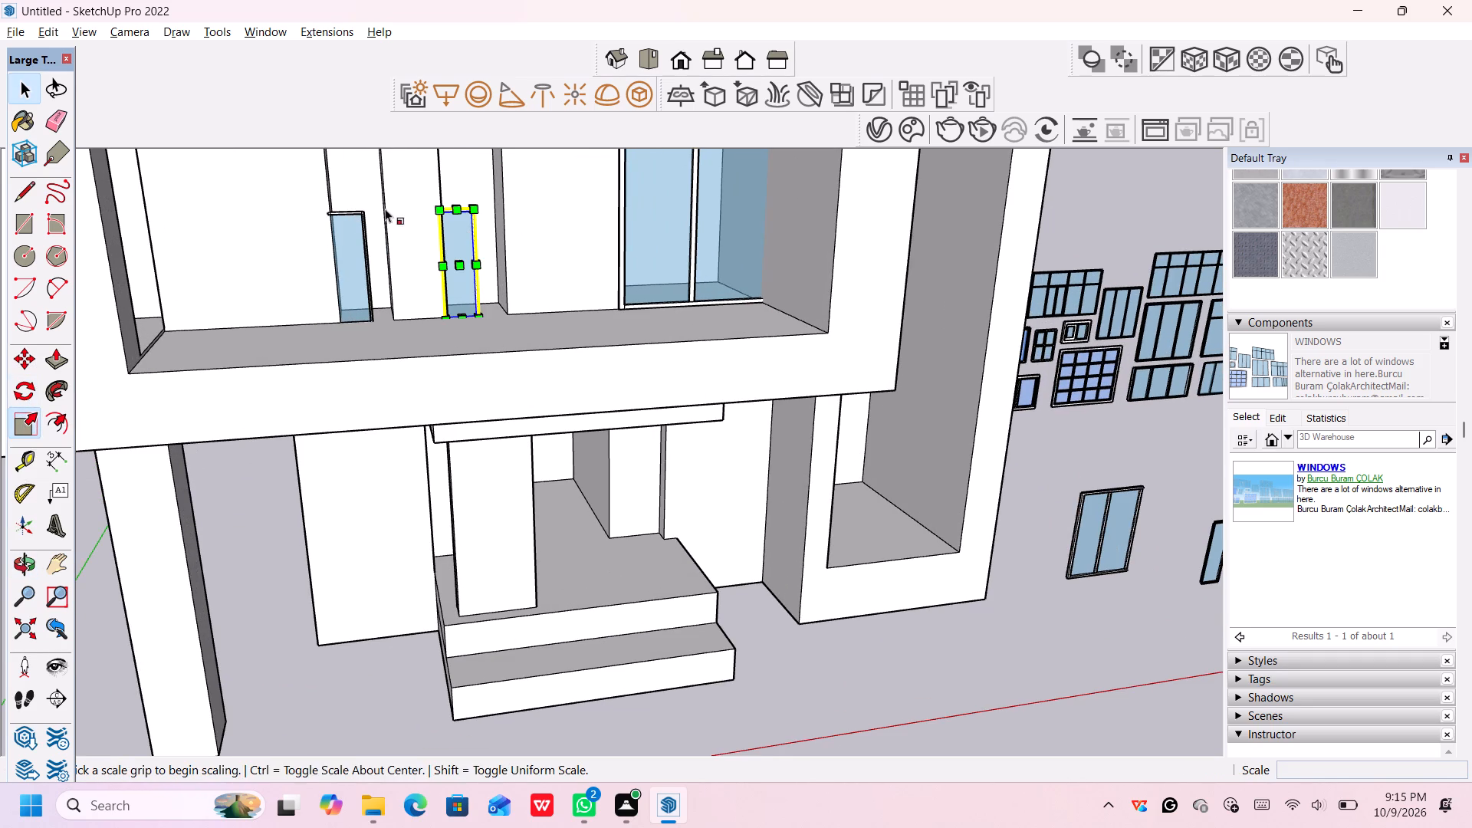
pyautogui.click(472, 213)
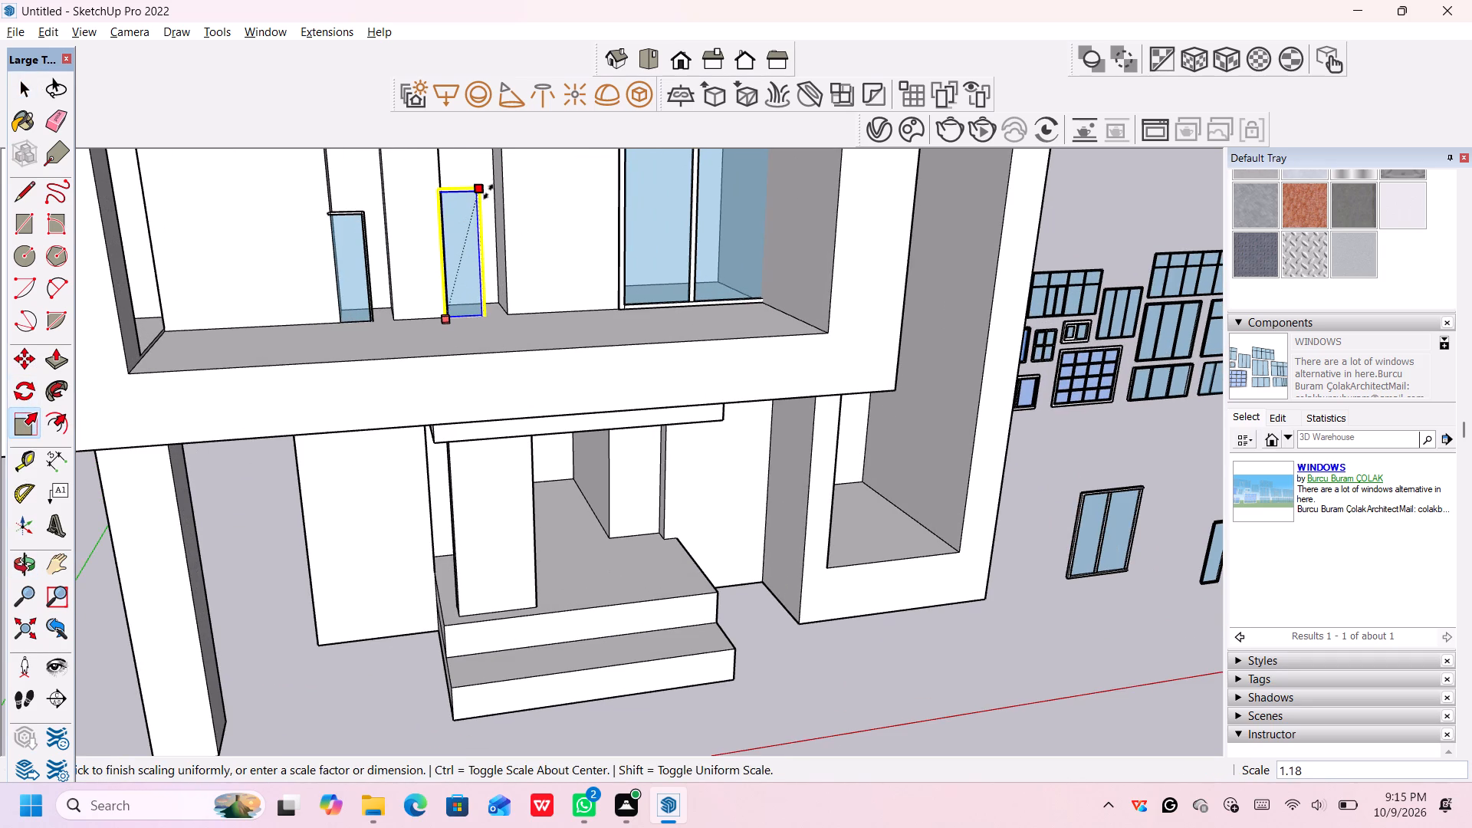
pyautogui.keyDown('shift'); pyautogui.moveTo(484, 189); pyautogui.dragTo(490, 478, button='middle'); pyautogui.keyUp('shift')
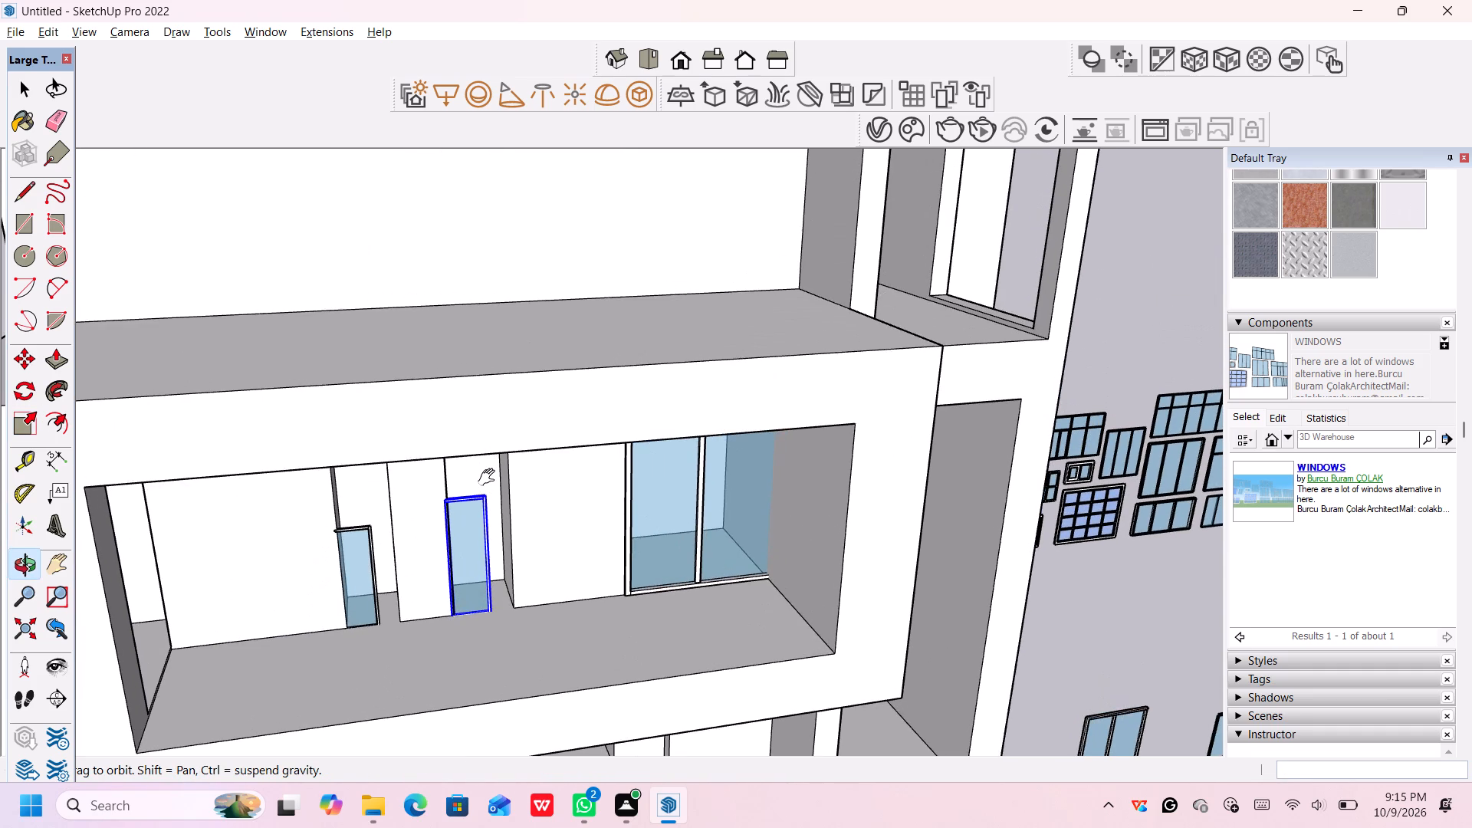
pyautogui.keyDown('shift'); pyautogui.moveTo(490, 478); pyautogui.dragTo(464, 327, button='middle'); pyautogui.keyUp('shift')
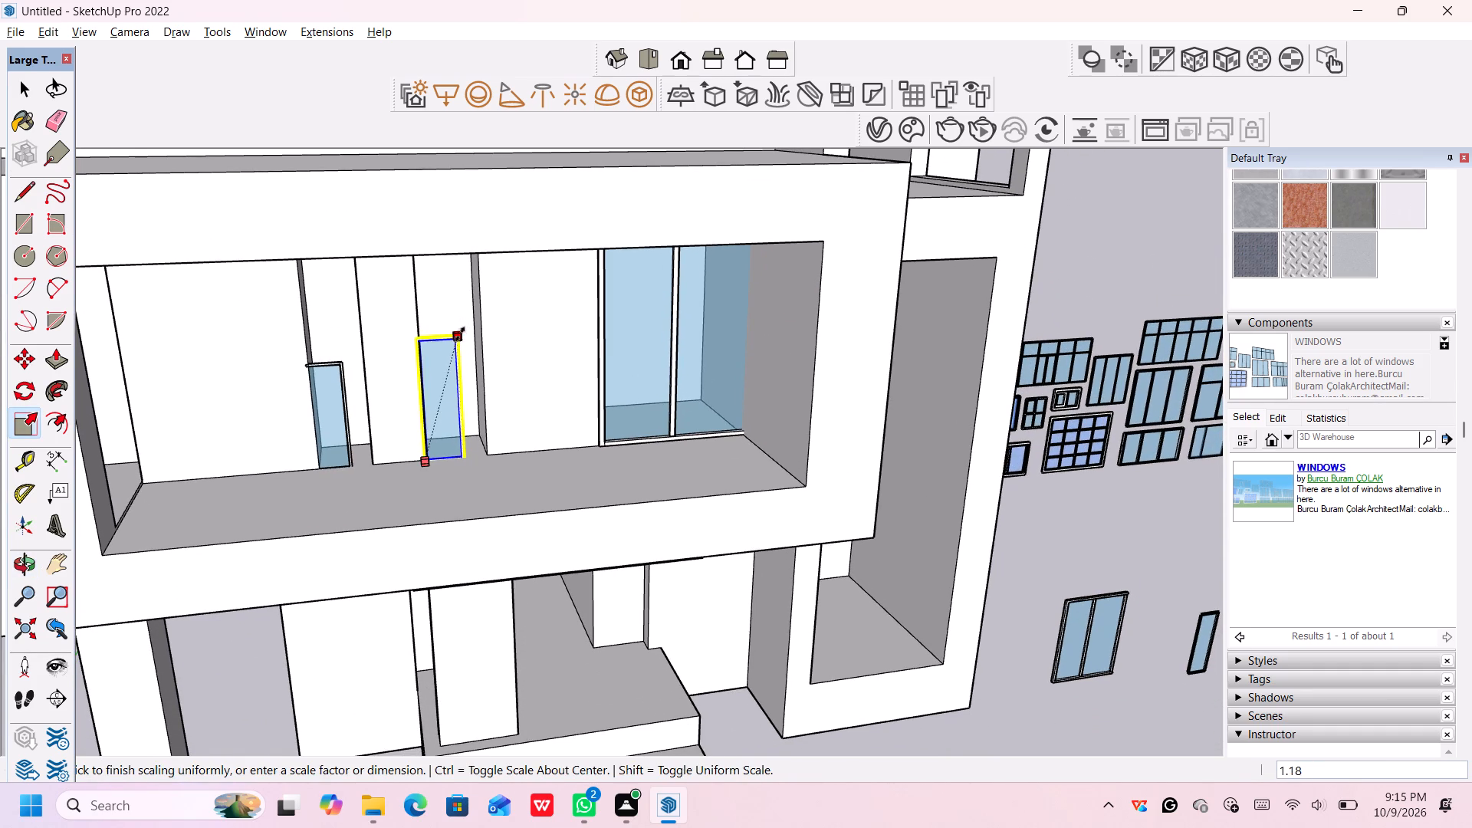
pyautogui.moveTo(460, 332); pyautogui.dragTo(451, 190, button='middle')
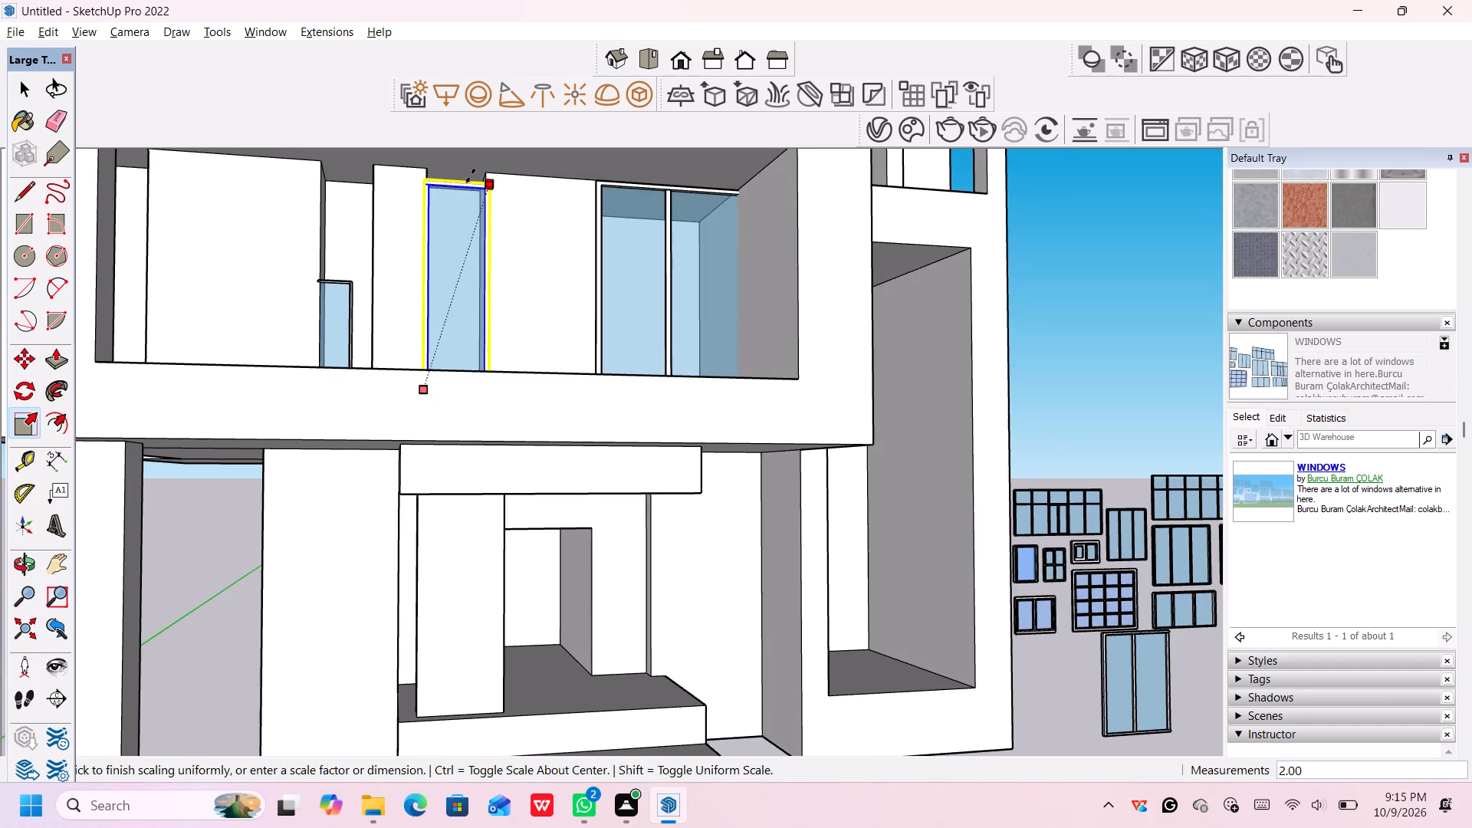
pyautogui.scroll(9, 471, 176)
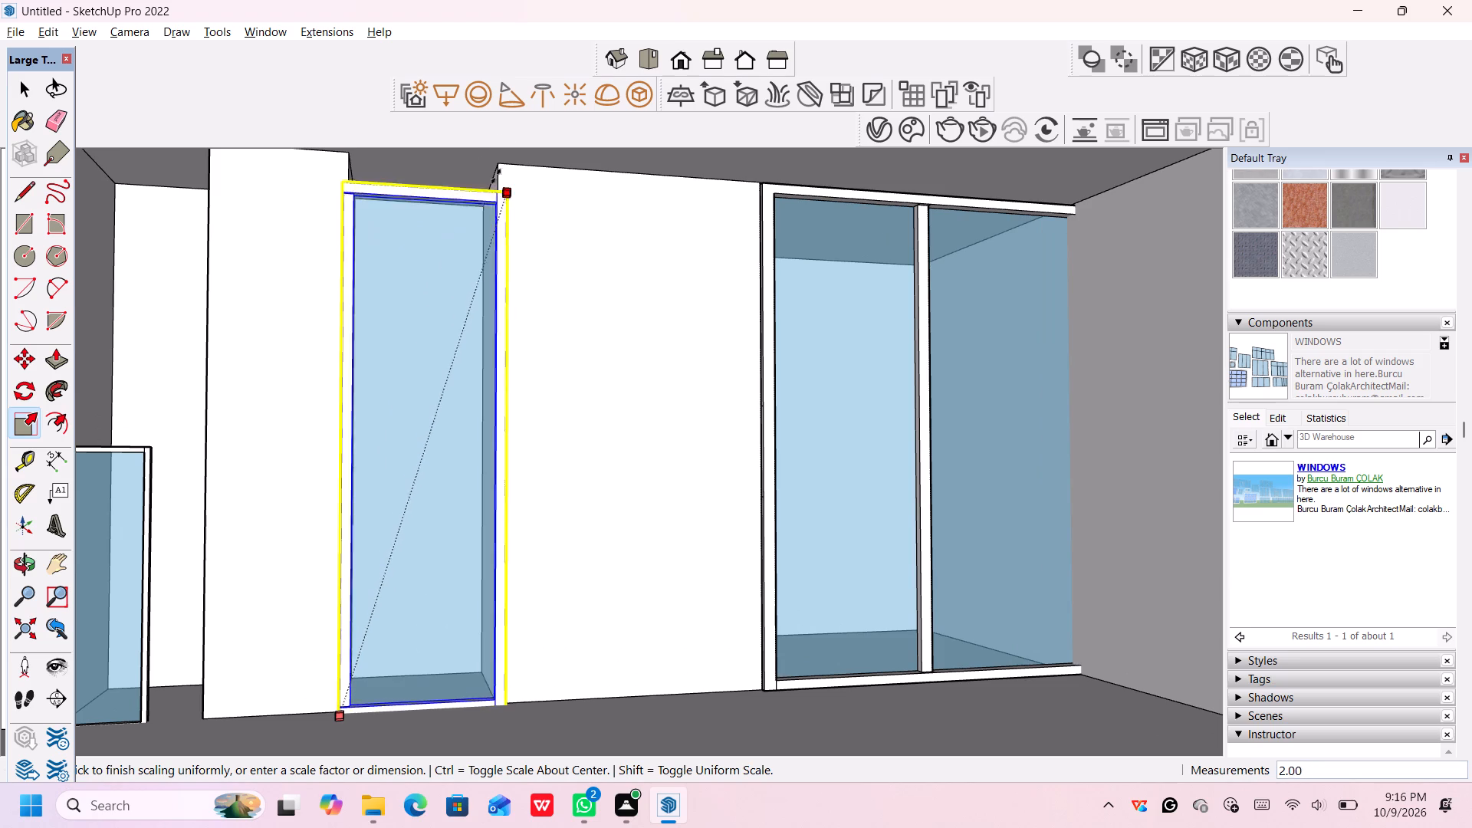
pyautogui.click(501, 137)
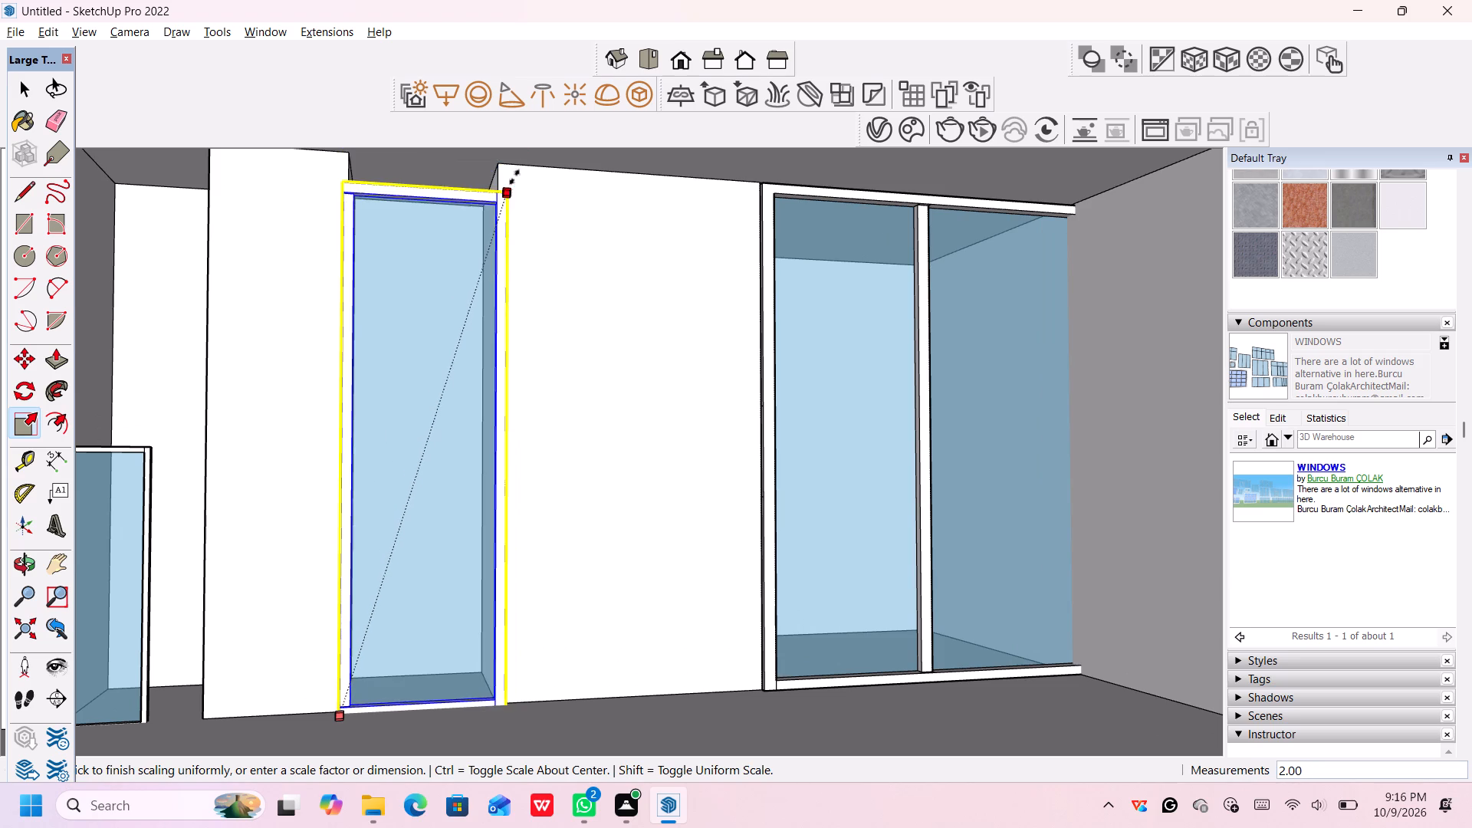
pyautogui.click(516, 166)
pyautogui.scroll(-9, 525, 255)
pyautogui.scroll(-1, 518, 368)
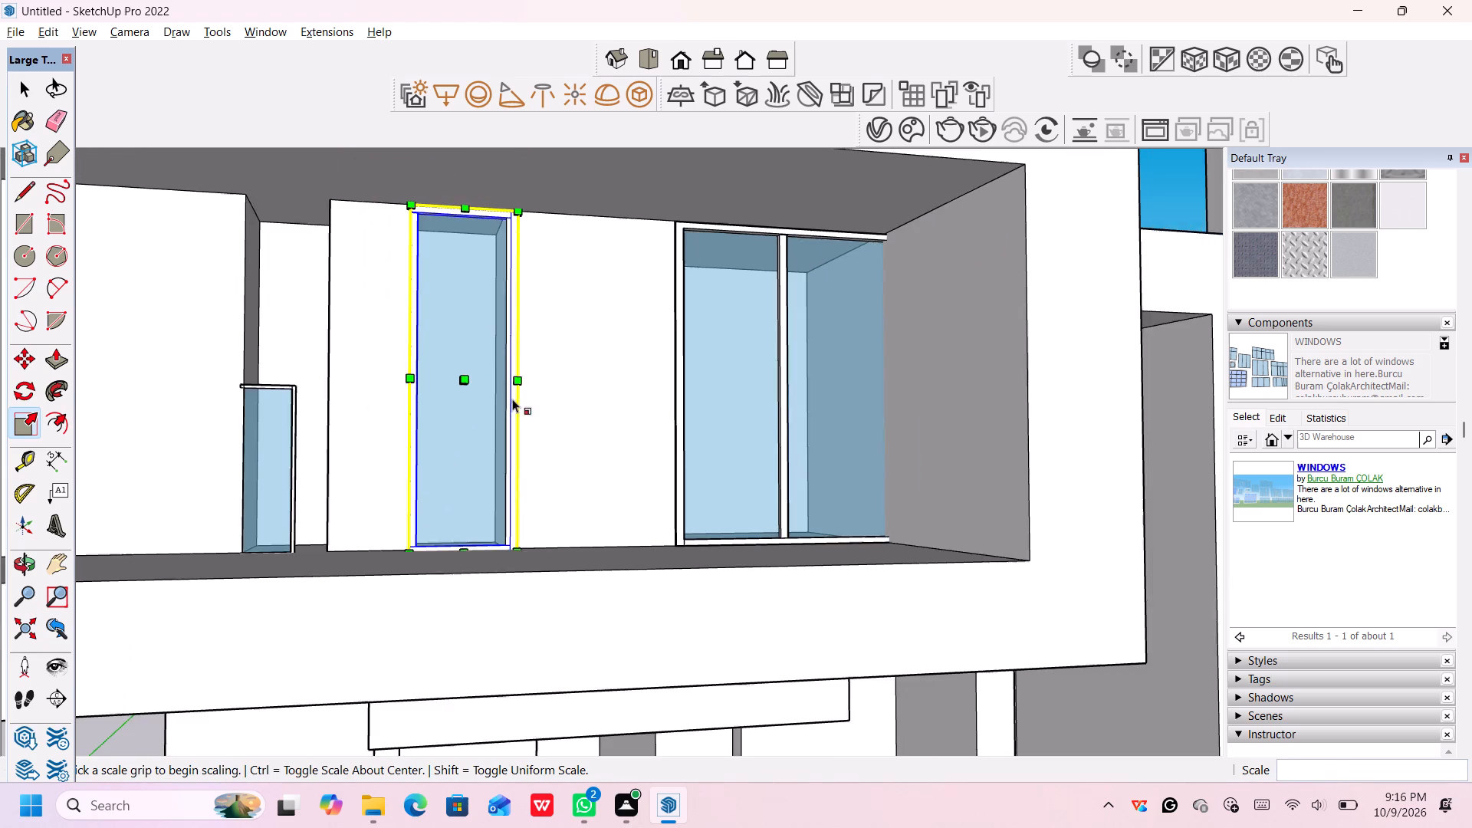
pyautogui.scroll(-3, 512, 399)
pyautogui.moveTo(340, 484); pyautogui.dragTo(343, 491, button='middle')
pyautogui.press('space')
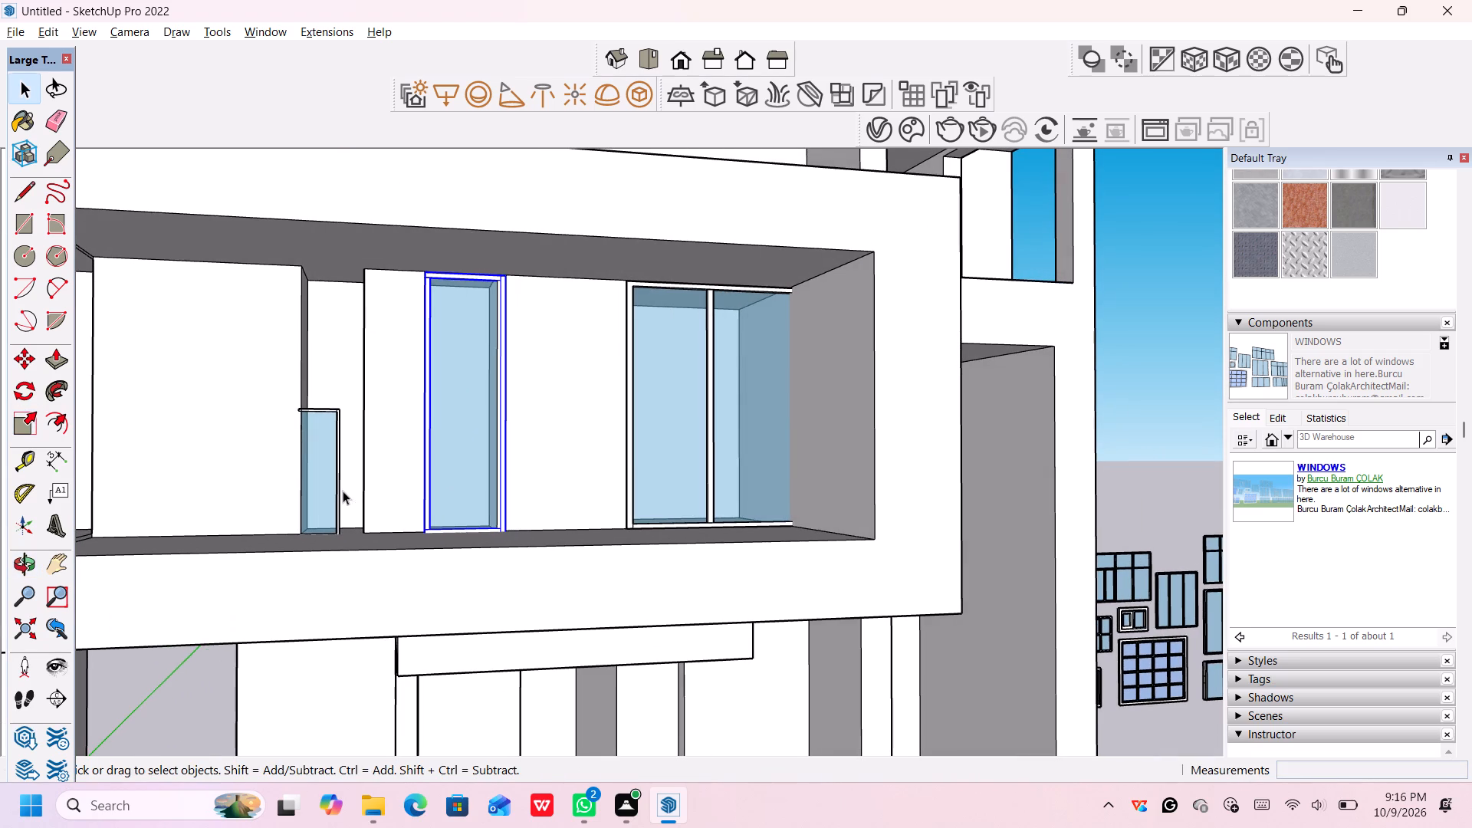
# Scale the short single-pane window in the other narrow balcony opening uniformly by about 2.11 to reach the opening's top.
pyautogui.click(333, 410)
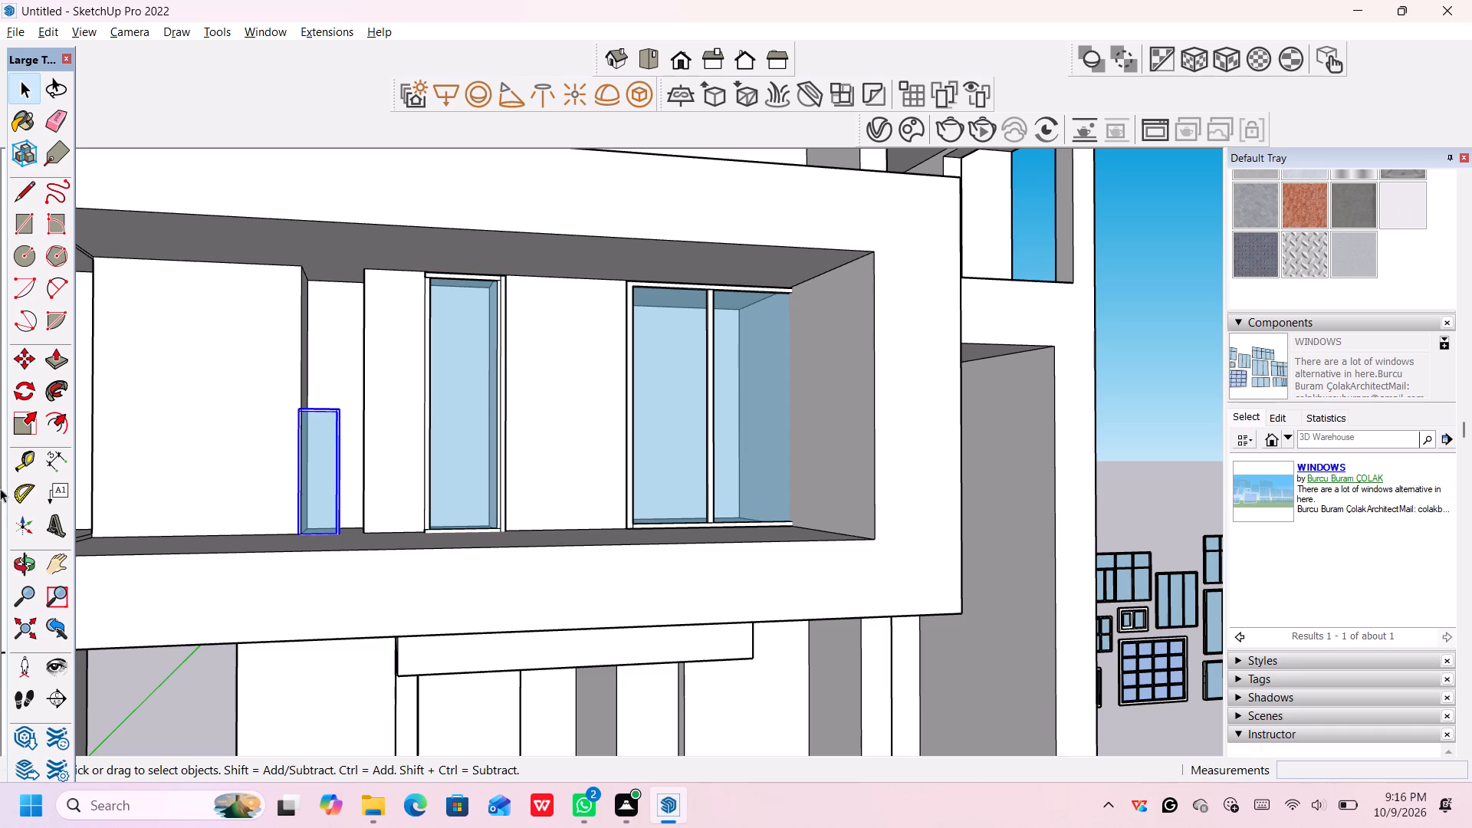
pyautogui.click(21, 425)
pyautogui.scroll(-2, 21, 425)
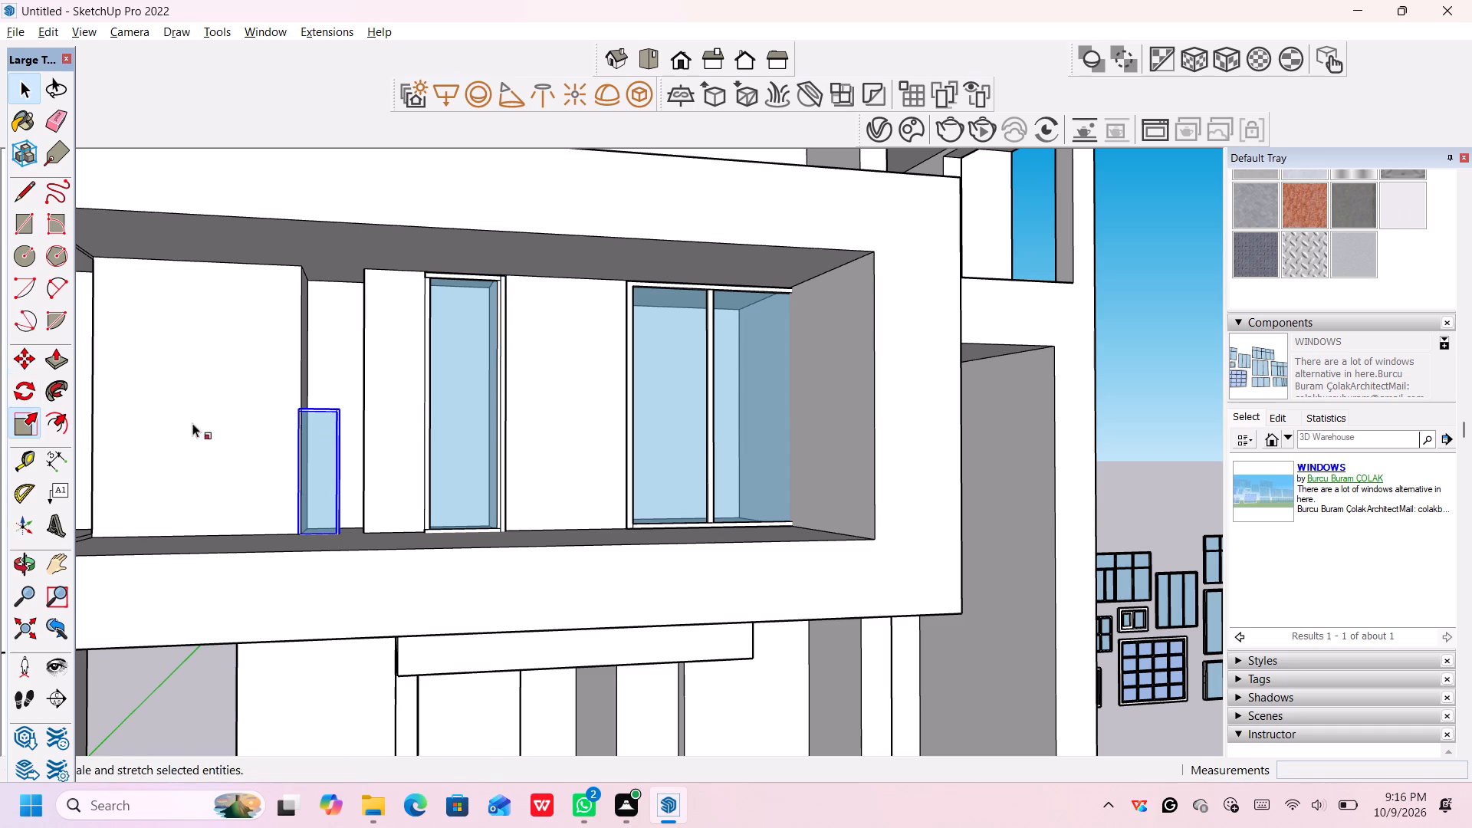
pyautogui.click(337, 412)
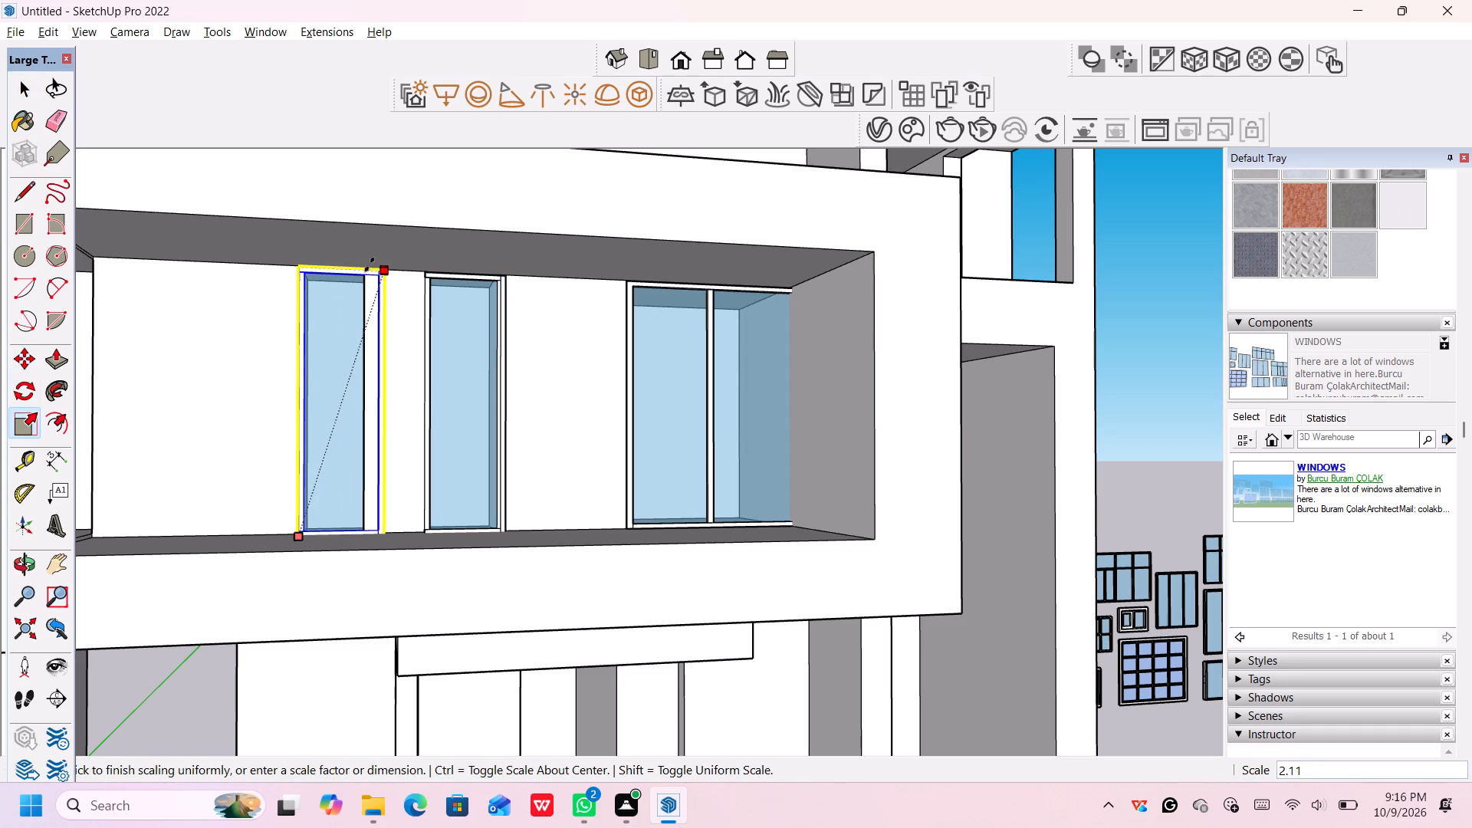
pyautogui.click(370, 264)
pyautogui.scroll(-8, 399, 343)
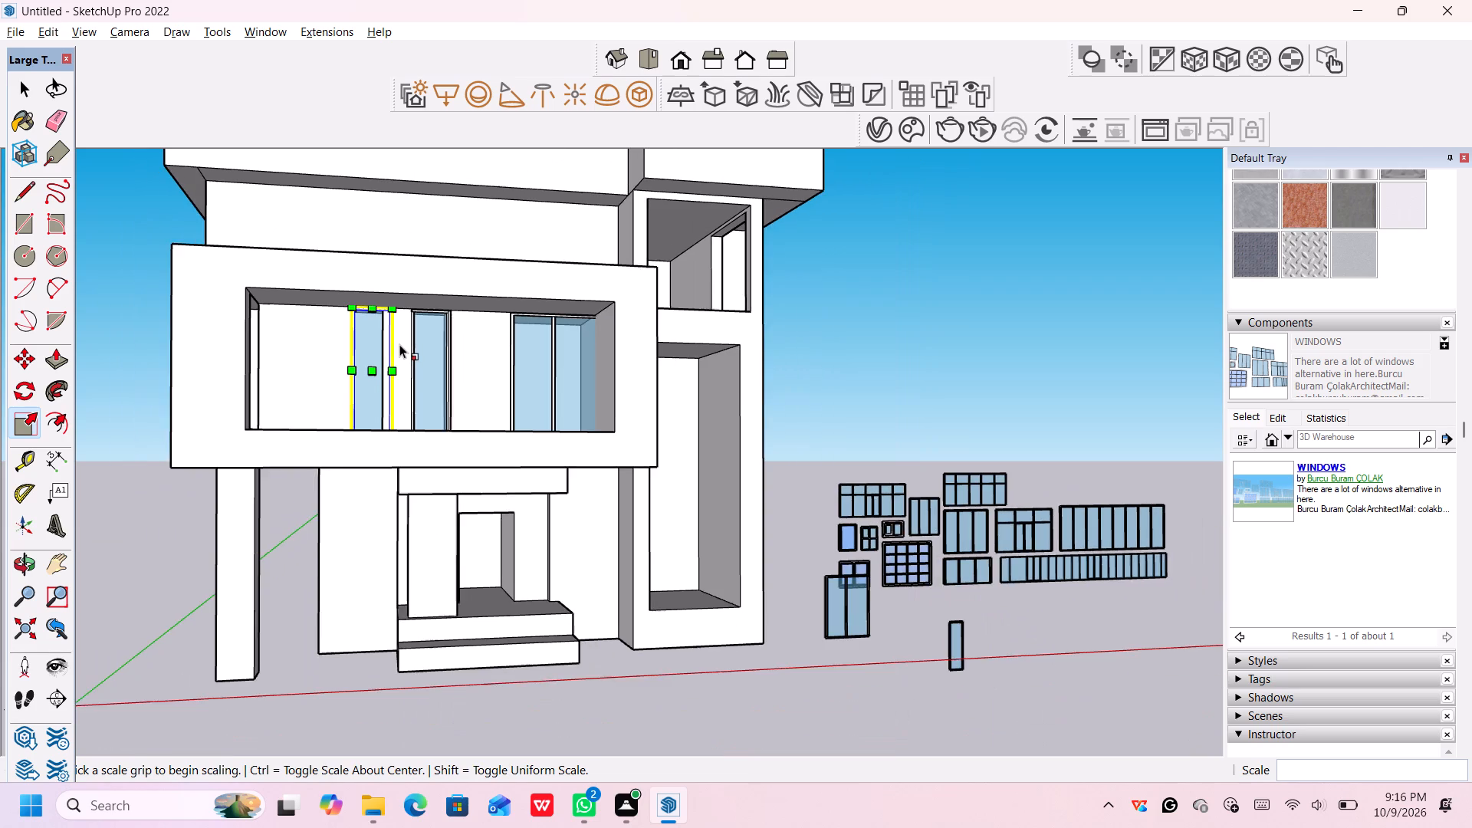
pyautogui.moveTo(397, 365); pyautogui.dragTo(429, 422, button='middle')
pyautogui.click(317, 694)
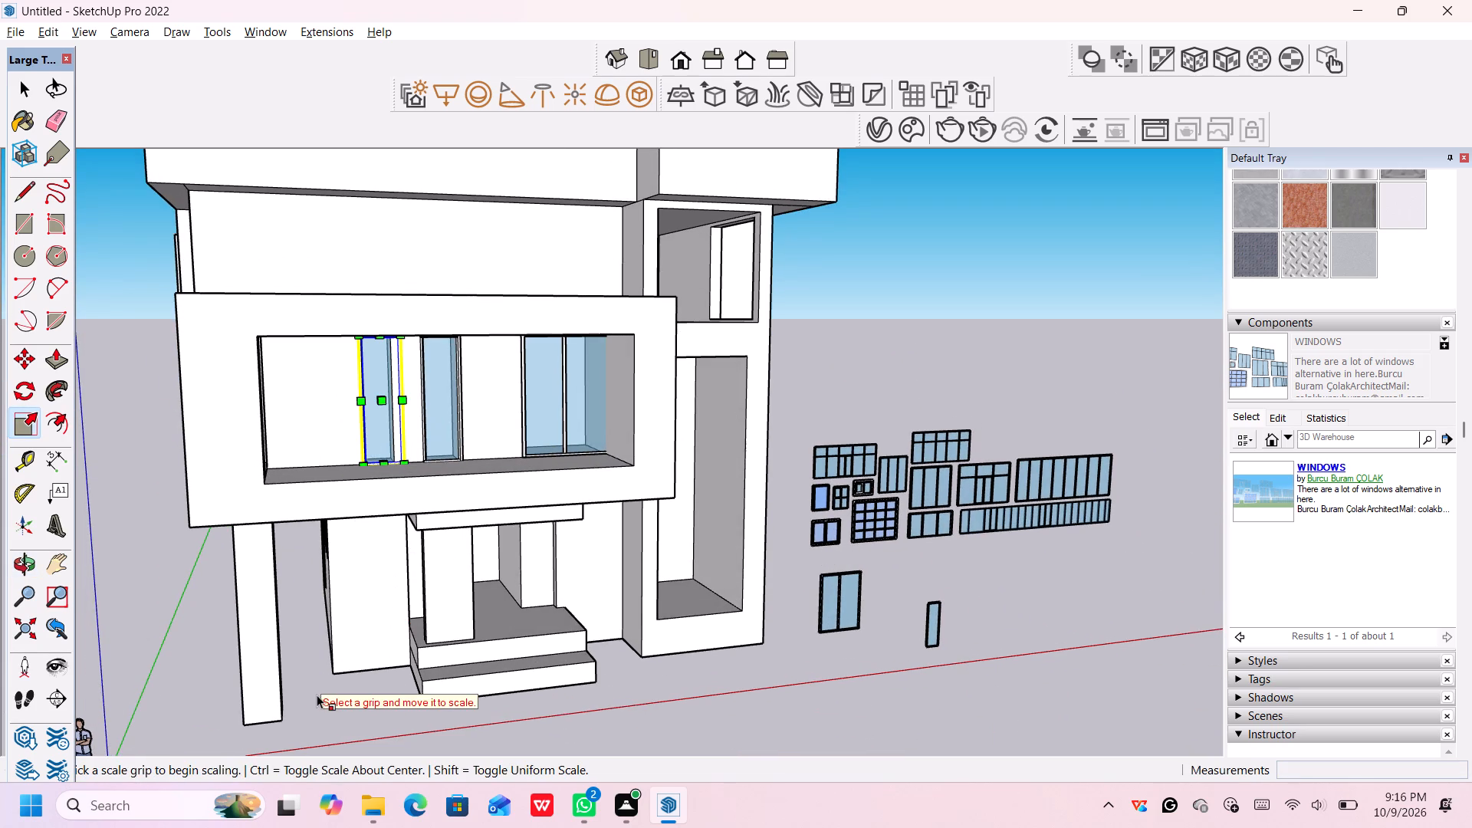
pyautogui.press('Escape')
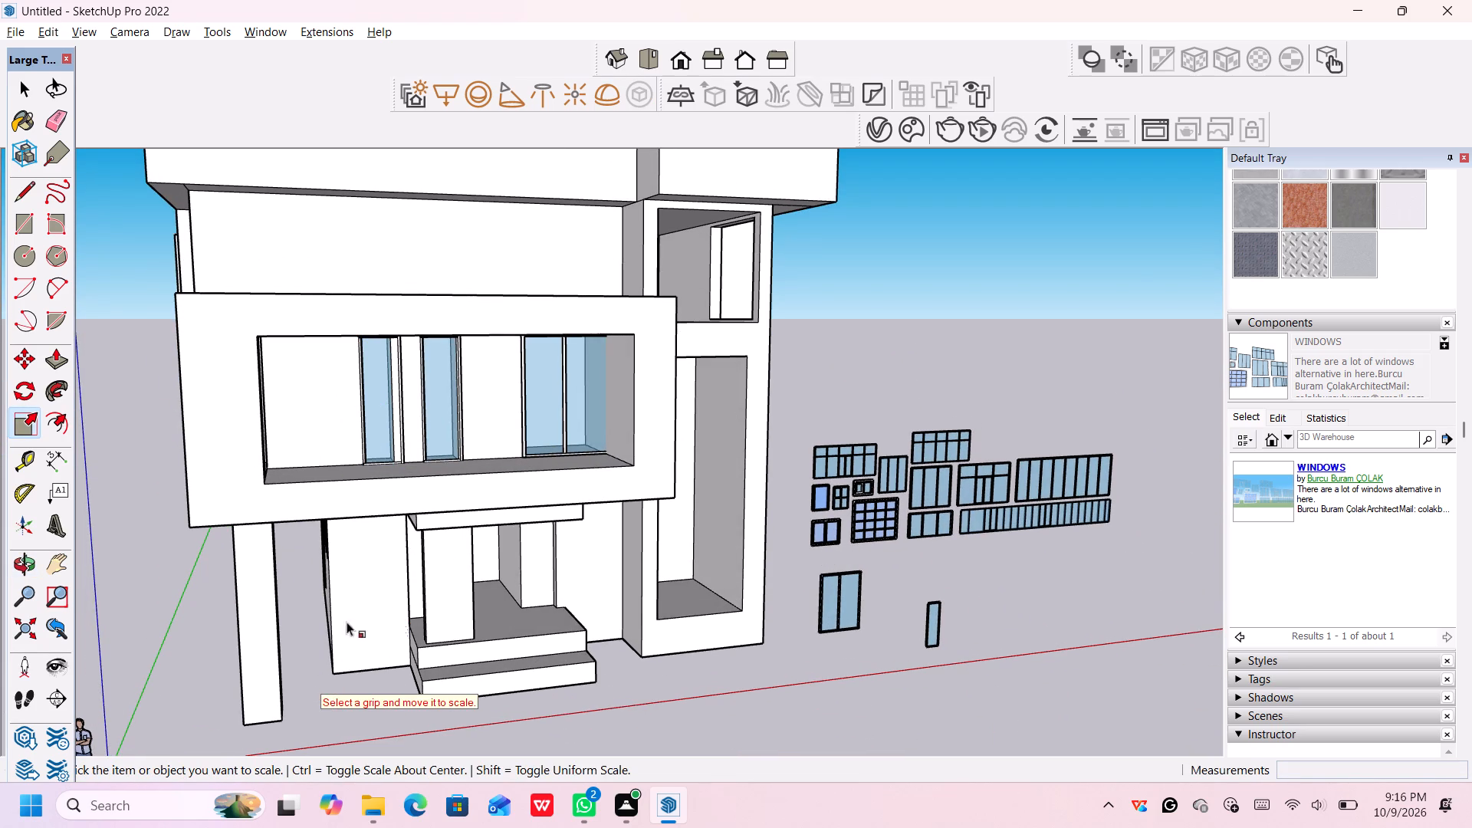
# Examine the fit of the two scaled single-pane windows behind the framed balcony and review the house's front and side openings.
pyautogui.scroll(12, 411, 422)
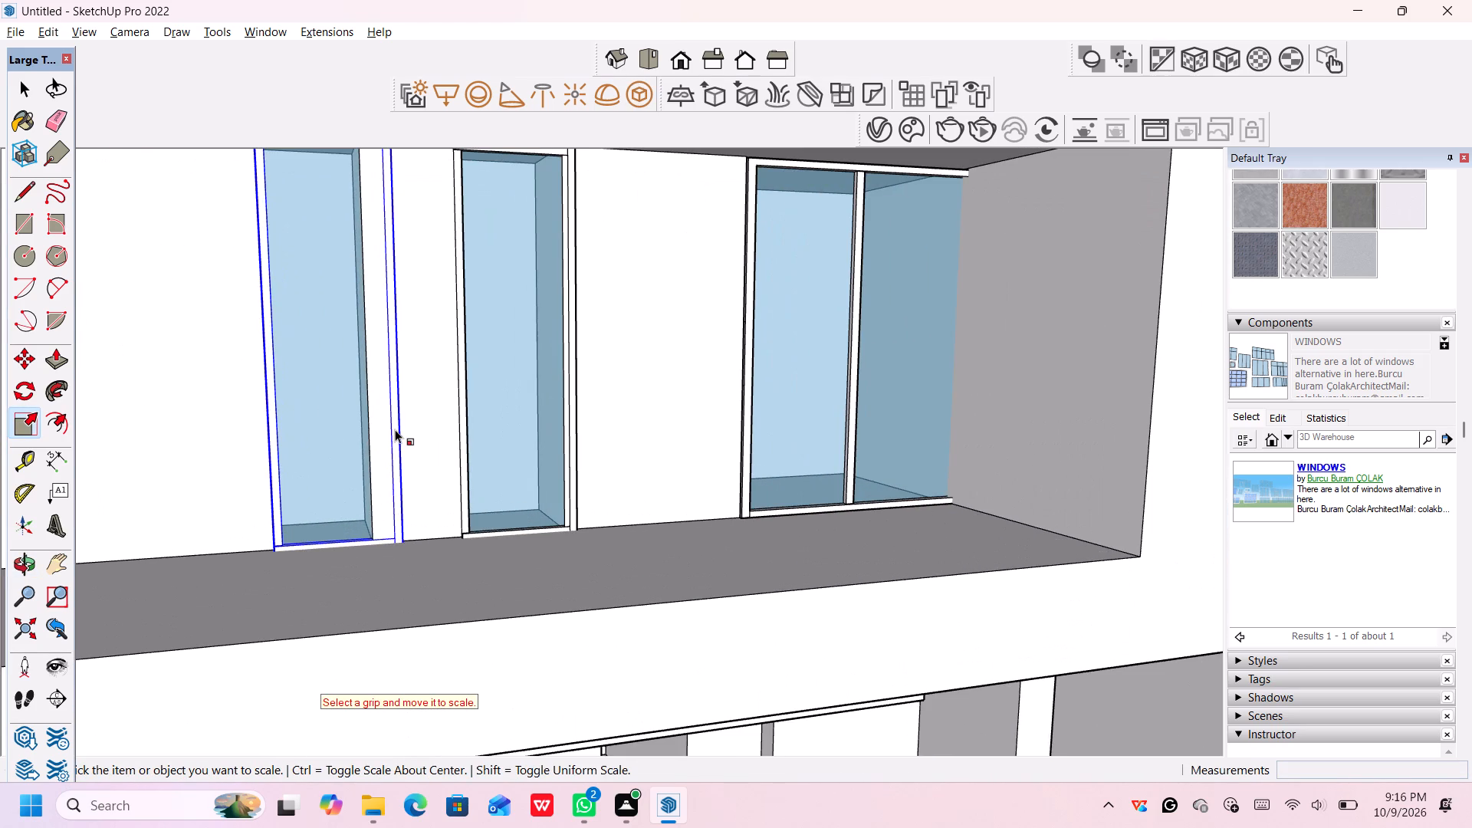
pyautogui.press('Escape')
pyautogui.scroll(-2, 404, 470)
pyautogui.scroll(1, 404, 470)
pyautogui.scroll(-16, 404, 470)
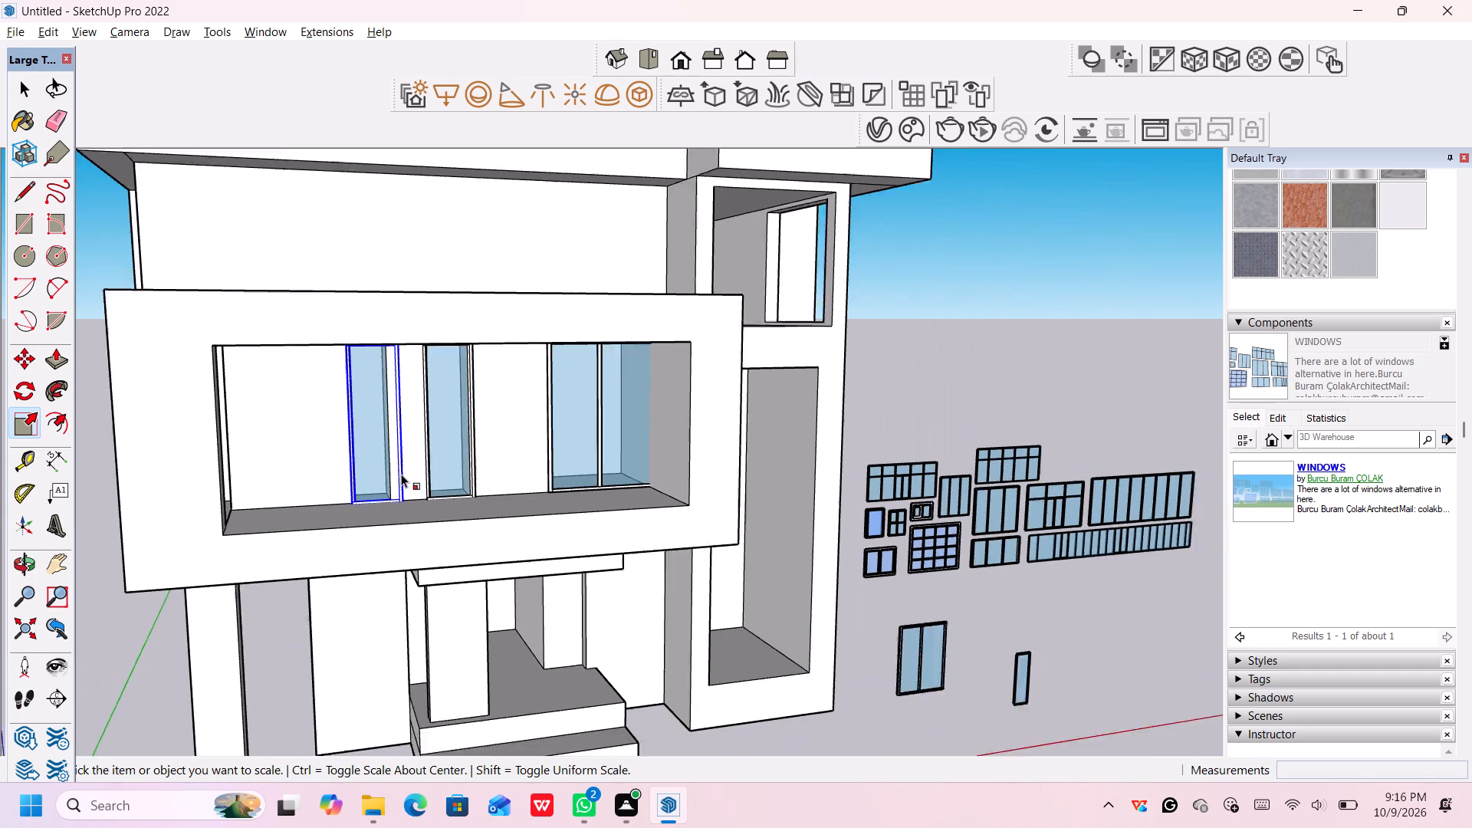
pyautogui.scroll(-5, 401, 474)
pyautogui.press('space')
pyautogui.scroll(-7, 526, 486)
pyautogui.click(537, 669)
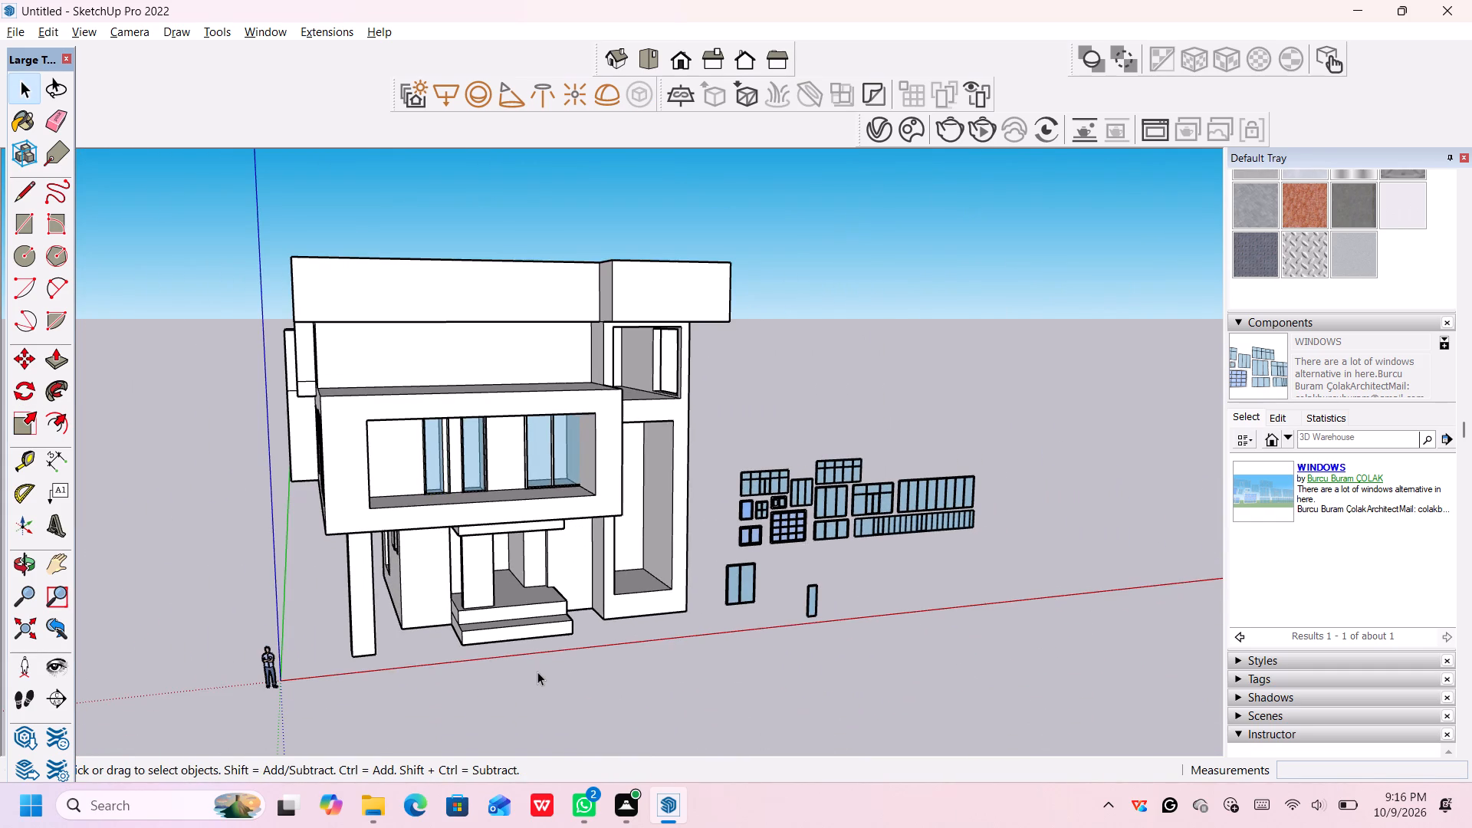
pyautogui.moveTo(530, 659); pyautogui.dragTo(669, 729, button='middle')
pyautogui.scroll(4, 583, 718)
pyautogui.scroll(2, 383, 411)
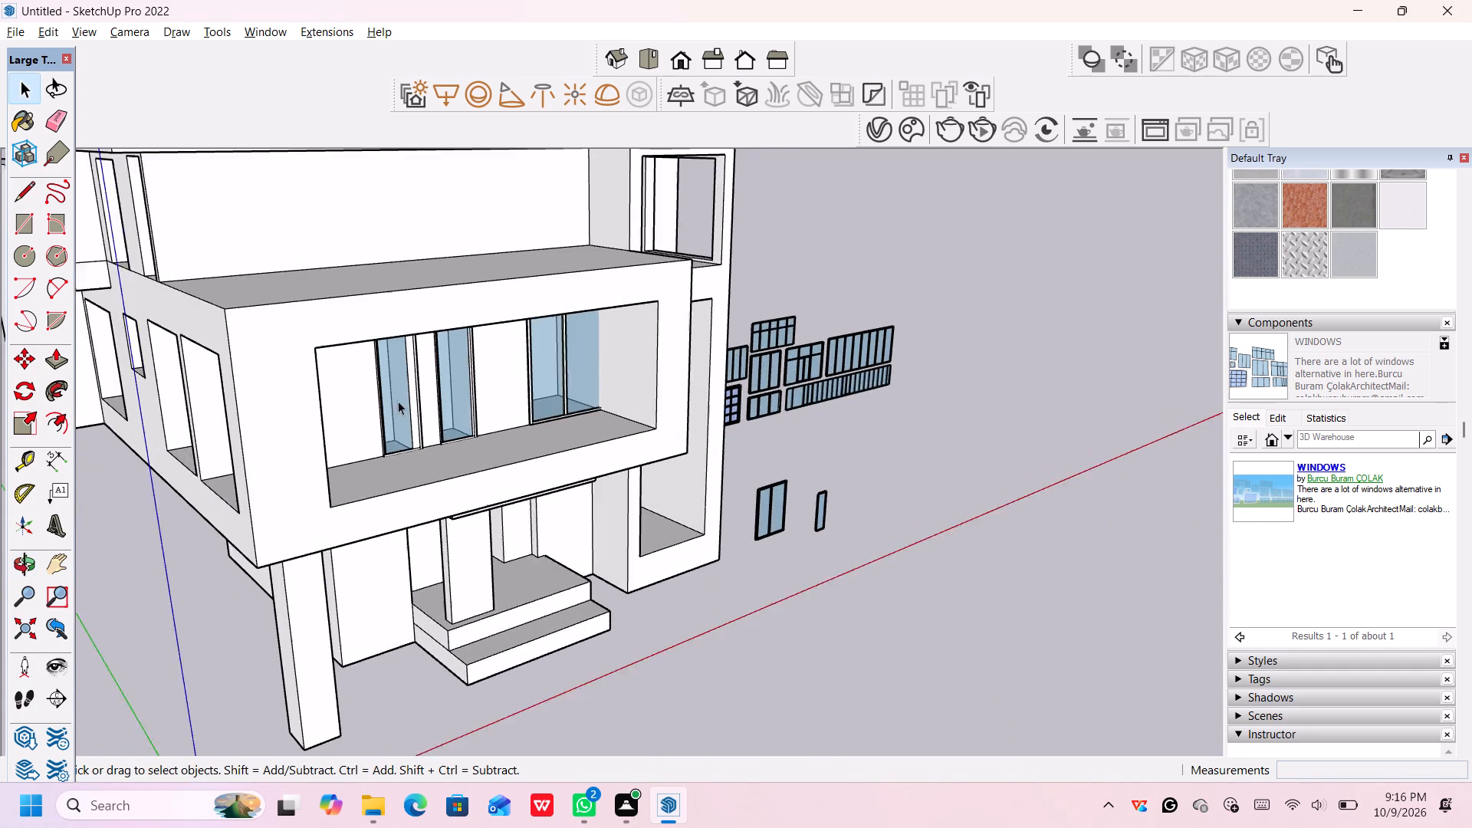
pyautogui.scroll(3, 398, 401)
pyautogui.moveTo(422, 427); pyautogui.dragTo(477, 494, button='middle')
pyautogui.scroll(-6, 454, 521)
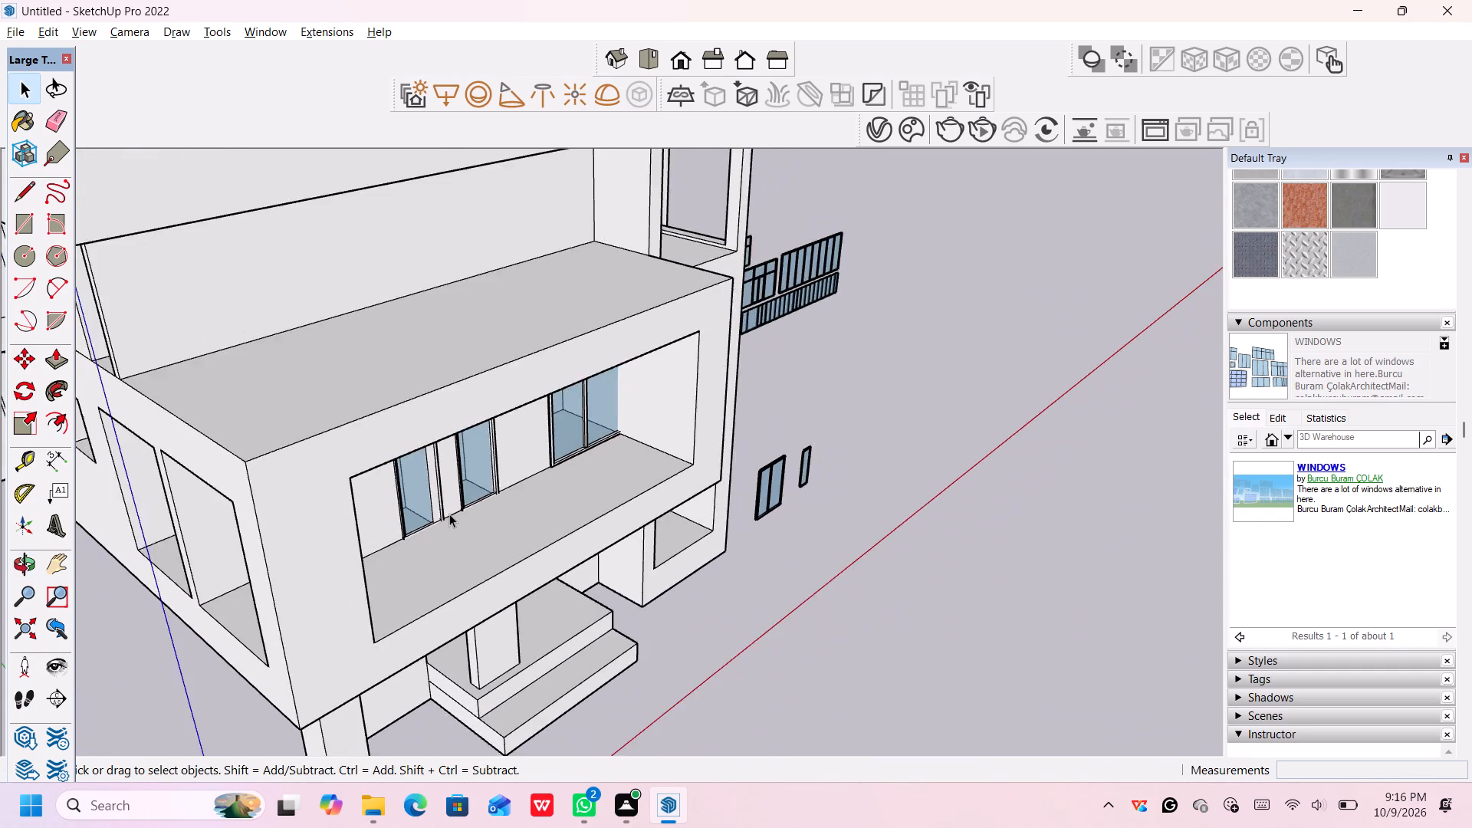
pyautogui.scroll(-20, 449, 514)
pyautogui.press('space')
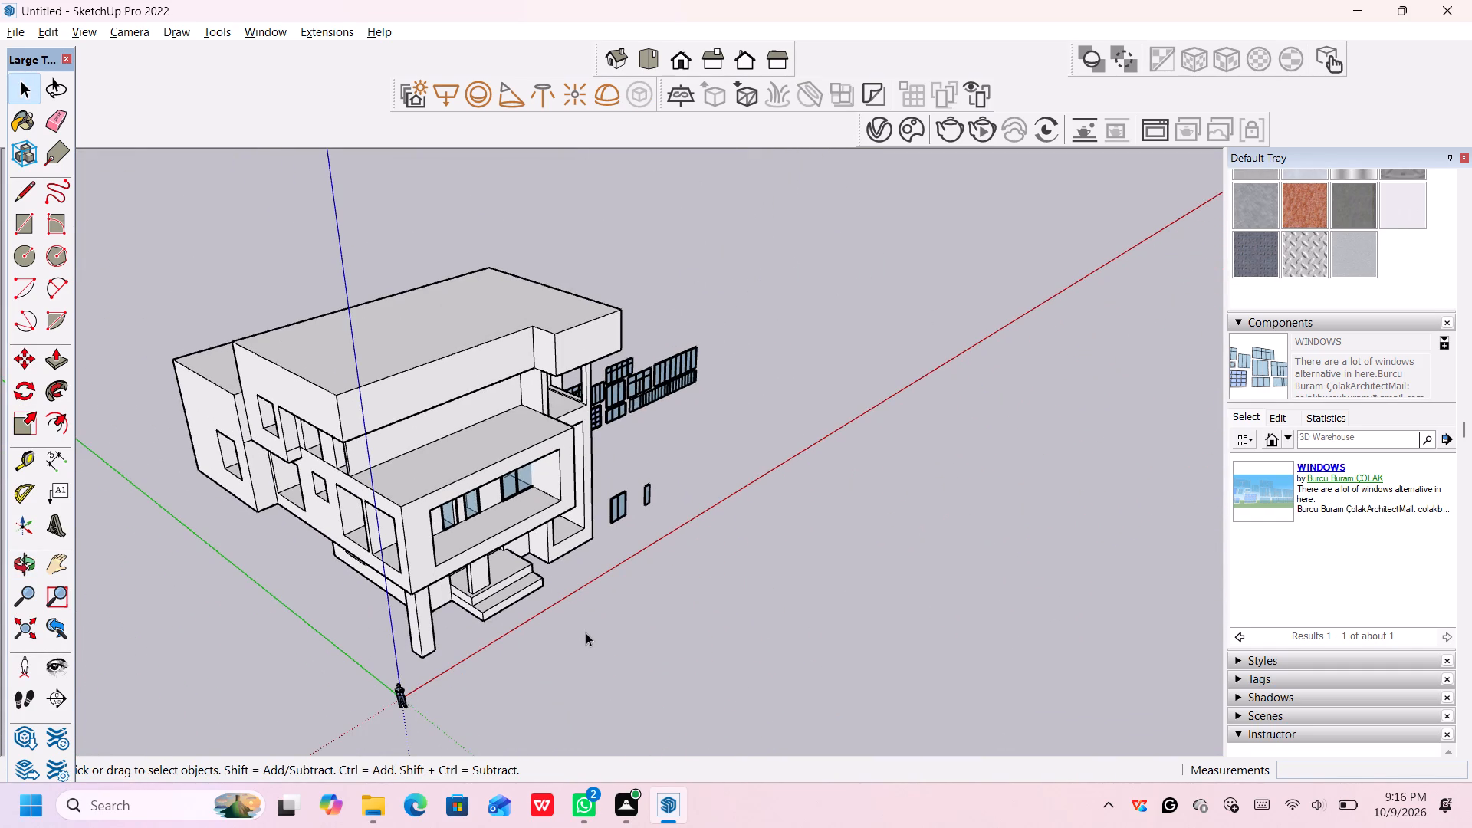
pyautogui.moveTo(583, 630); pyautogui.dragTo(560, 545, button='middle')
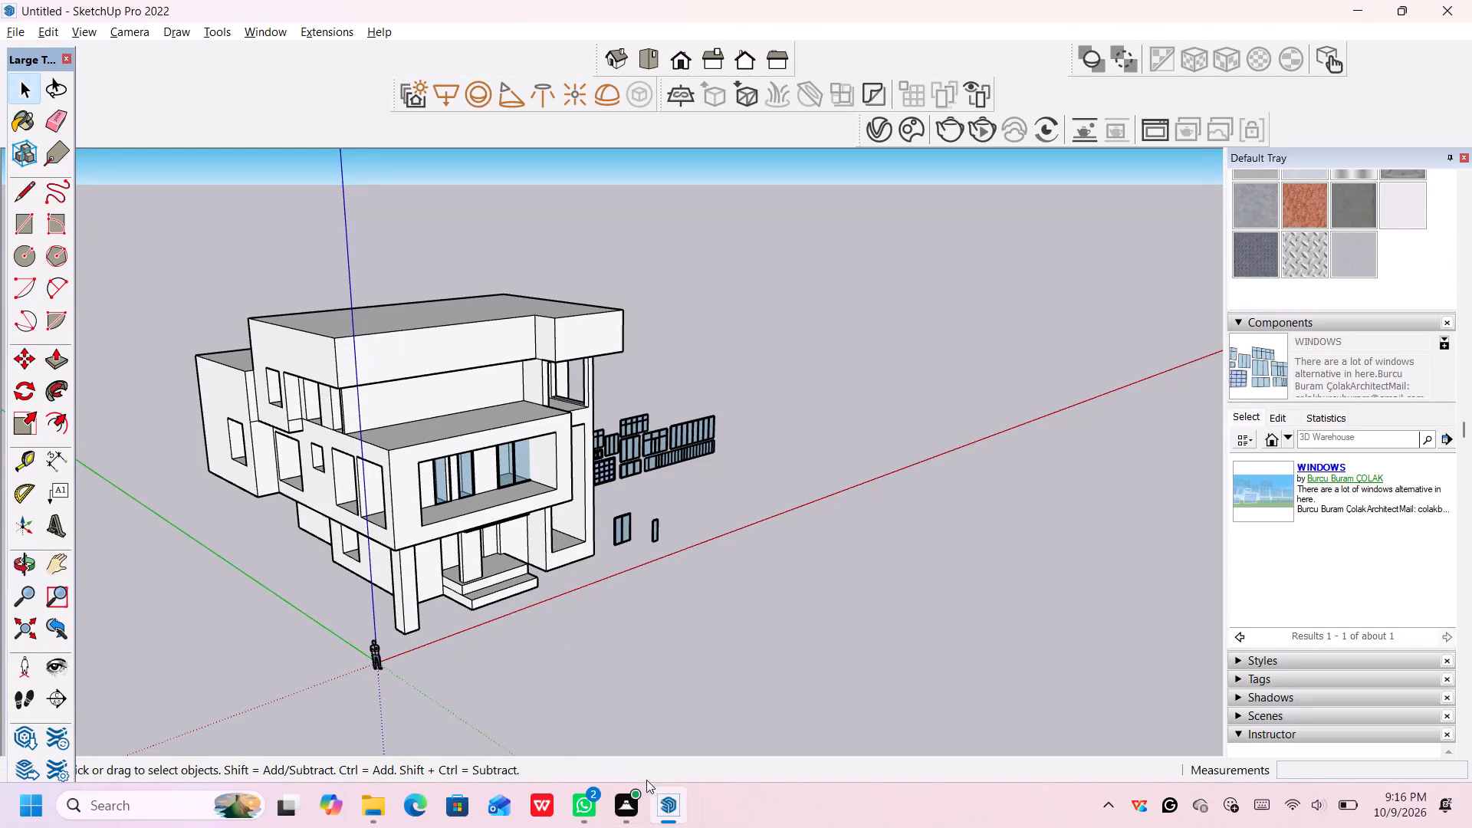
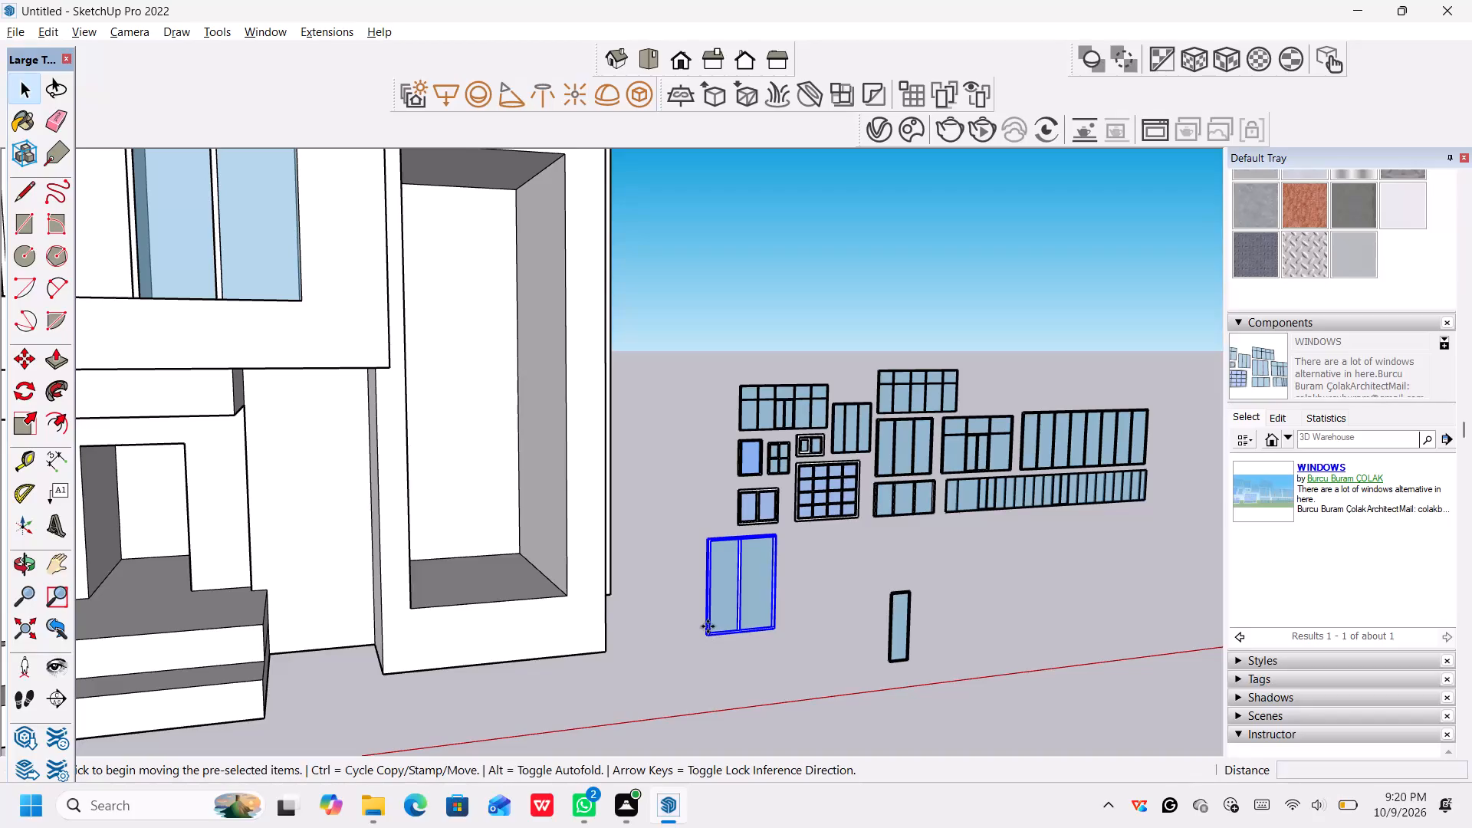
# Copy the loose two-pane window about 42' 7" to the bottom corner of the ground-floor entrance opening above the steps.
pyautogui.click(706, 635)
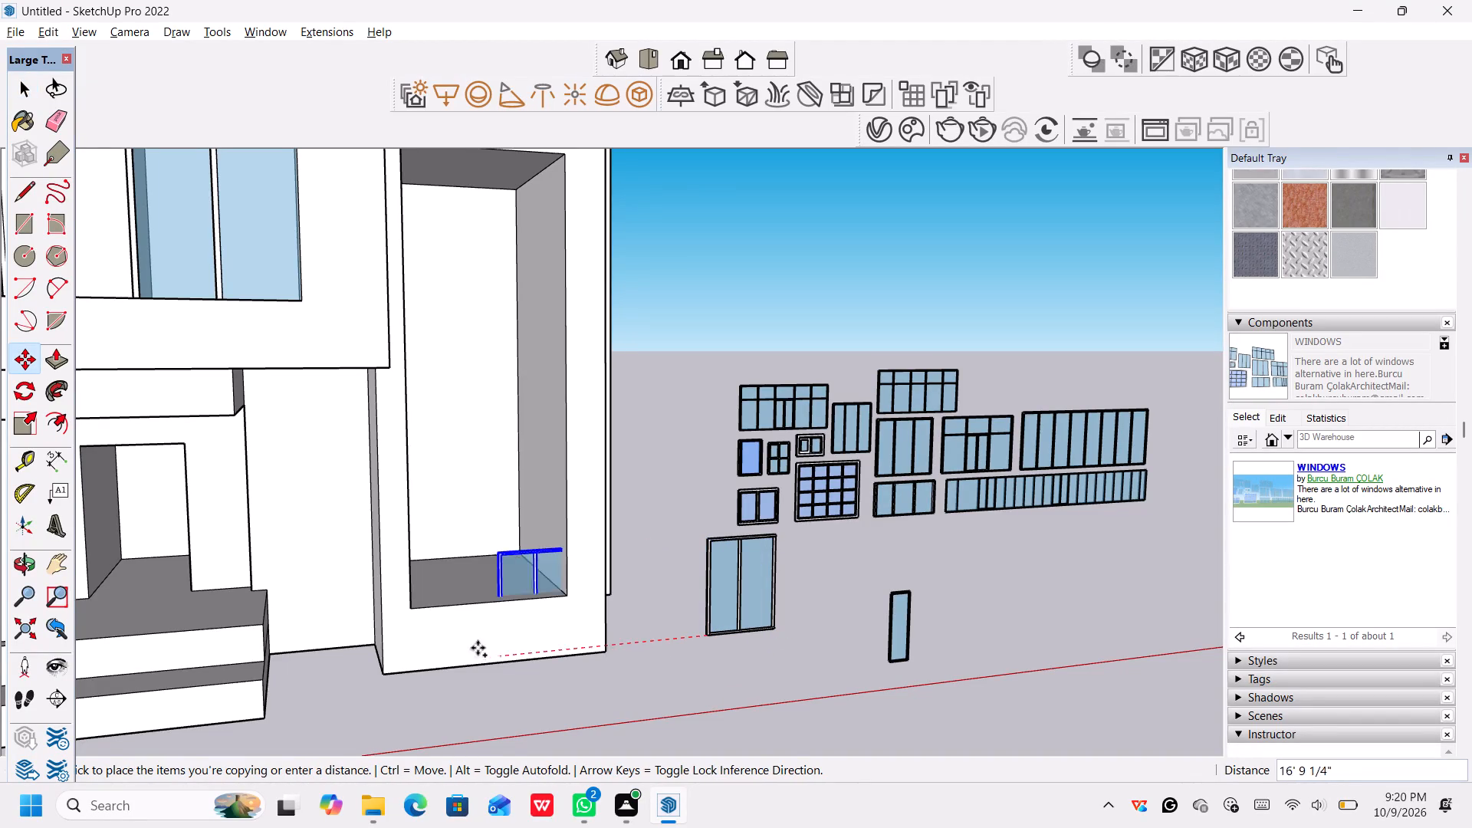
pyautogui.scroll(-6, 149, 633)
pyautogui.moveTo(154, 632); pyautogui.dragTo(156, 633, button='middle')
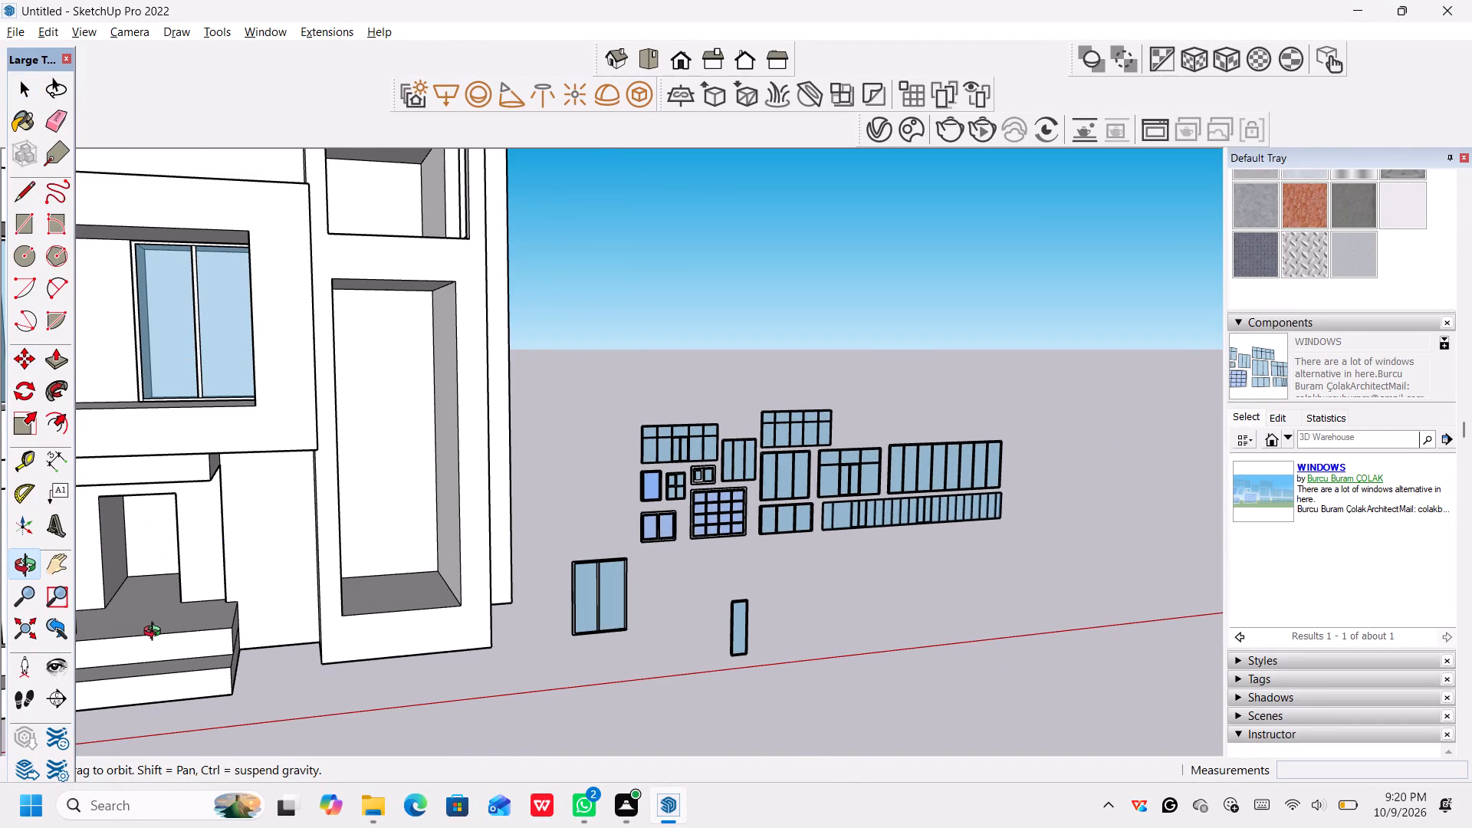
pyautogui.moveTo(156, 633); pyautogui.dragTo(425, 610, button='middle')
pyautogui.keyDown('shift'); pyautogui.scroll(2, 399, 579); pyautogui.keyUp('shift')
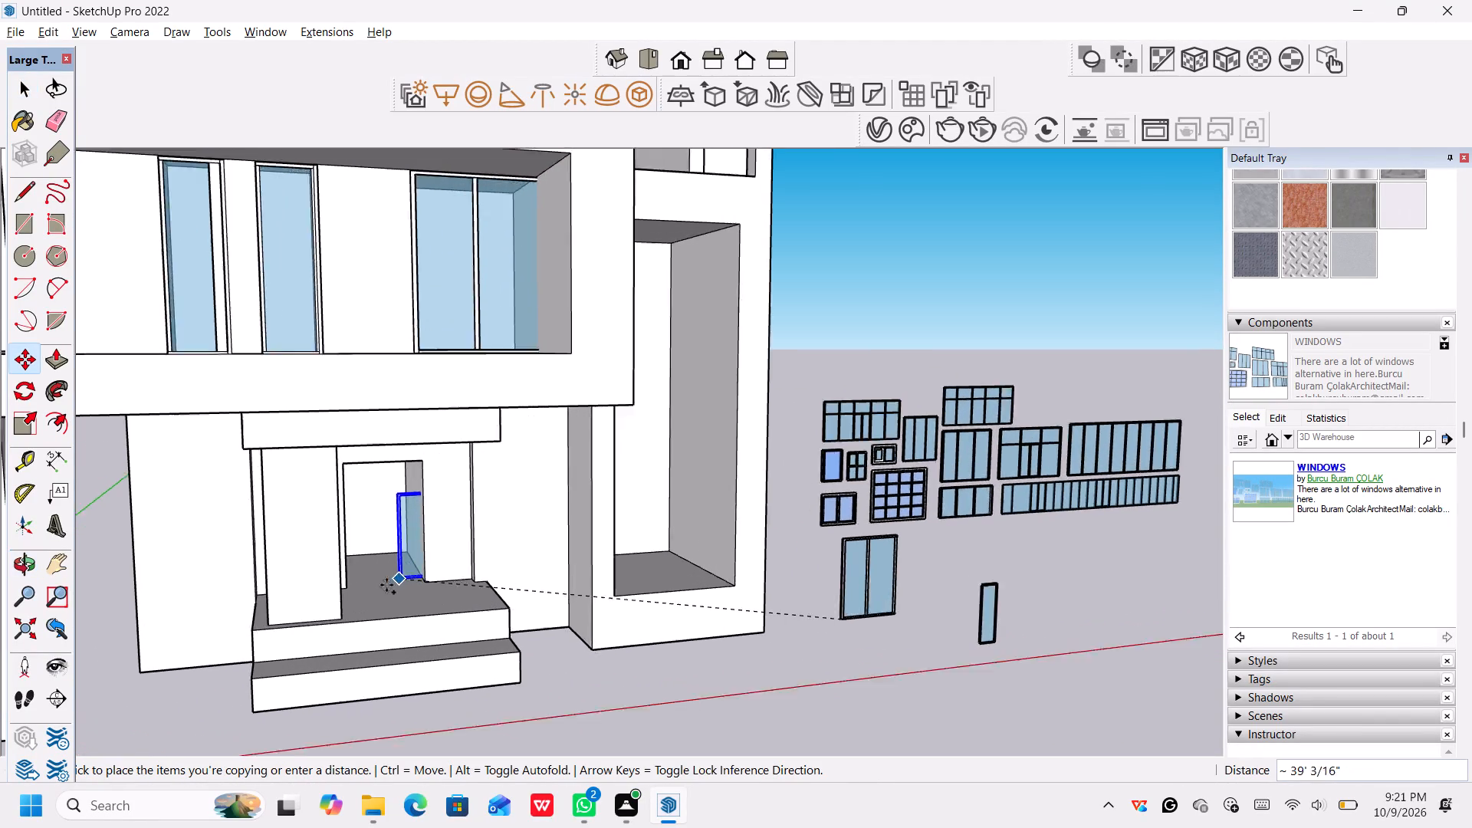
pyautogui.keyDown('shift'); pyautogui.scroll(2, 386, 585); pyautogui.keyUp('shift')
pyautogui.scroll(7, 356, 592)
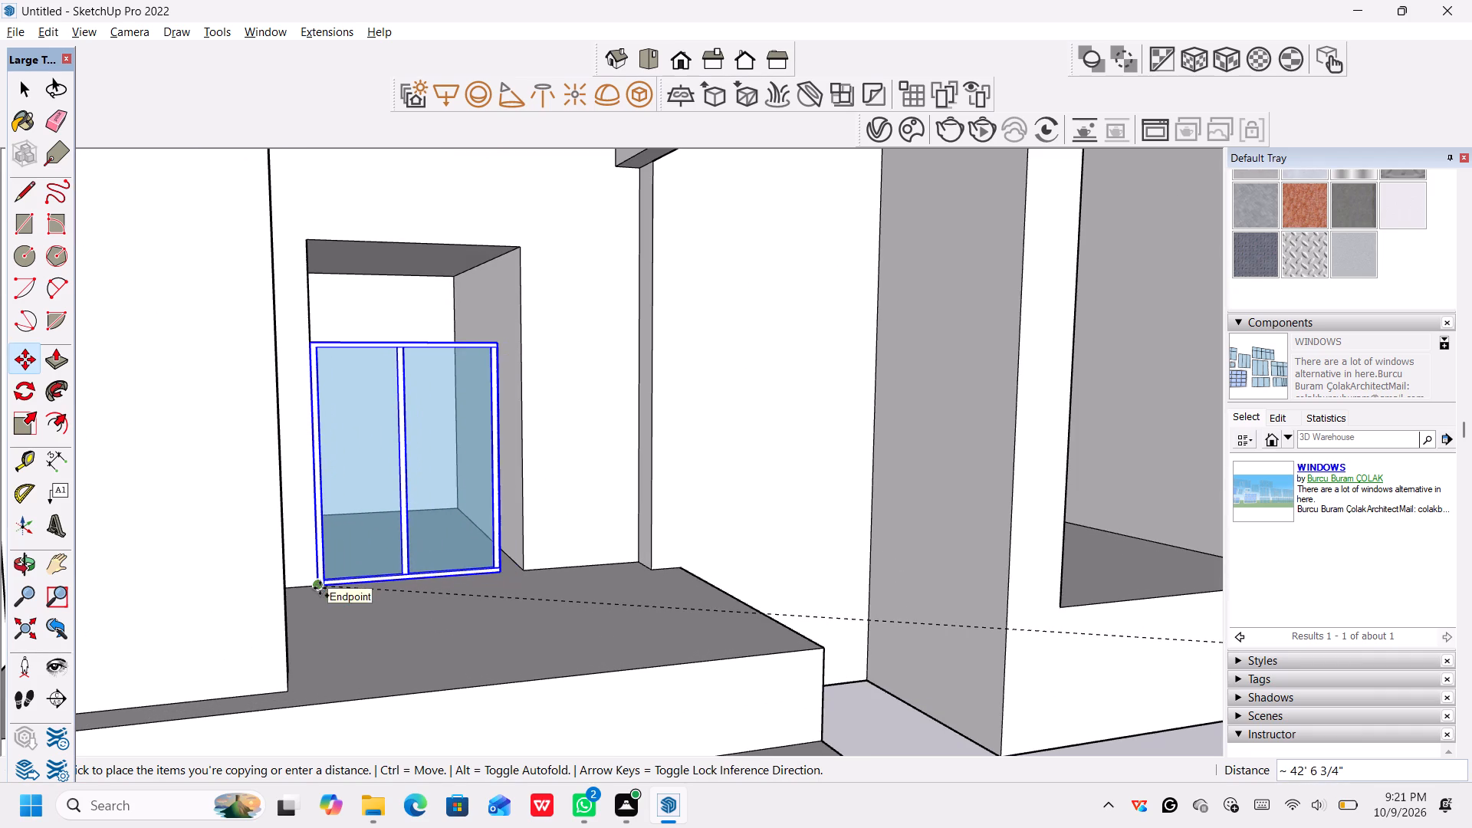
pyautogui.click(320, 588)
# Scale the two-pane window in the entrance opening uniformly by about 1.41 to reach the opening's top.
pyautogui.scroll(1, 375, 554)
pyautogui.moveTo(380, 557); pyautogui.dragTo(332, 573, button='middle')
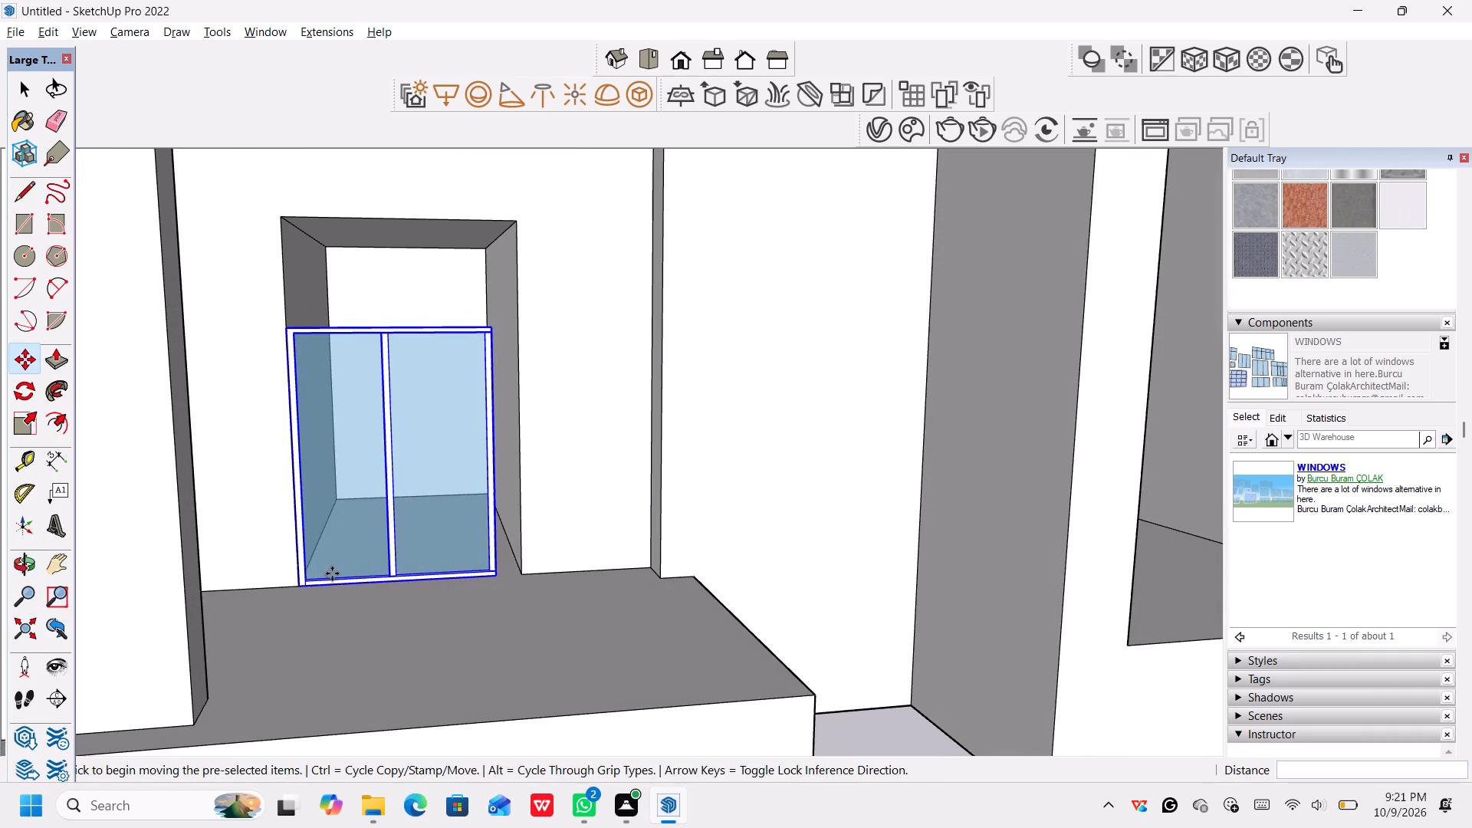
pyautogui.click(21, 429)
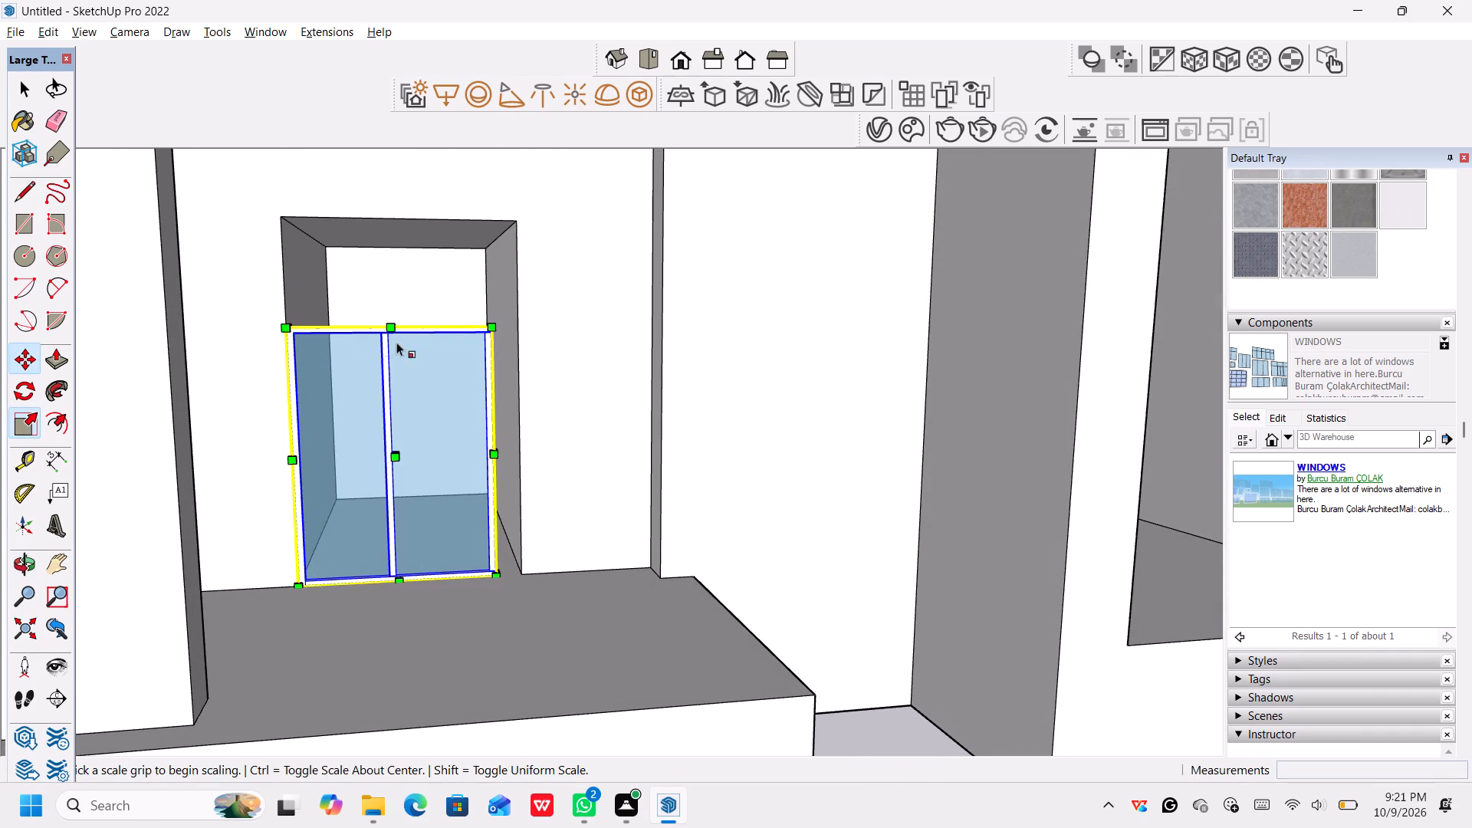
pyautogui.scroll(3, 475, 330)
pyautogui.click(491, 329)
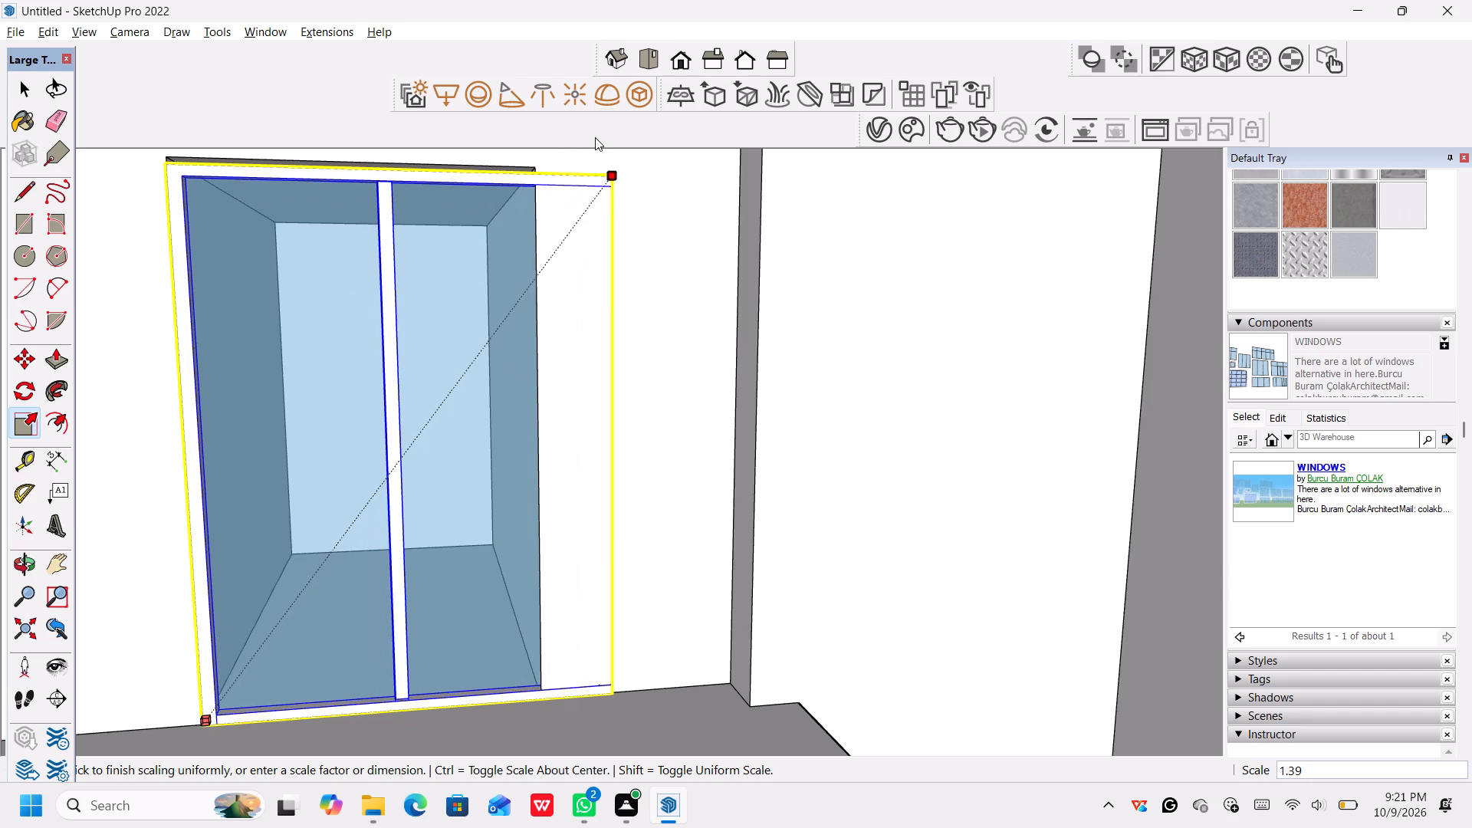
pyautogui.scroll(3, 606, 171)
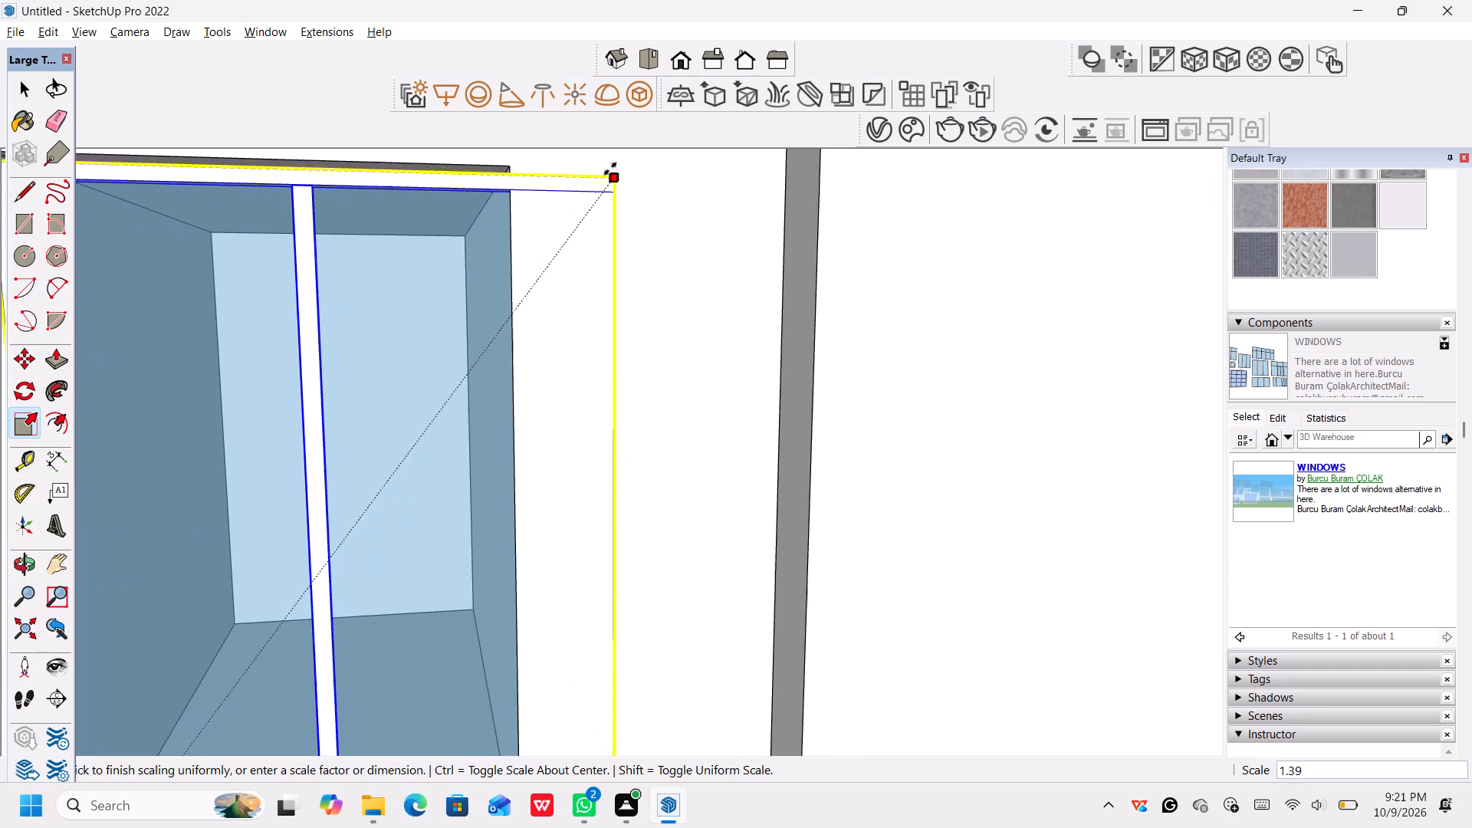
pyautogui.click(627, 174)
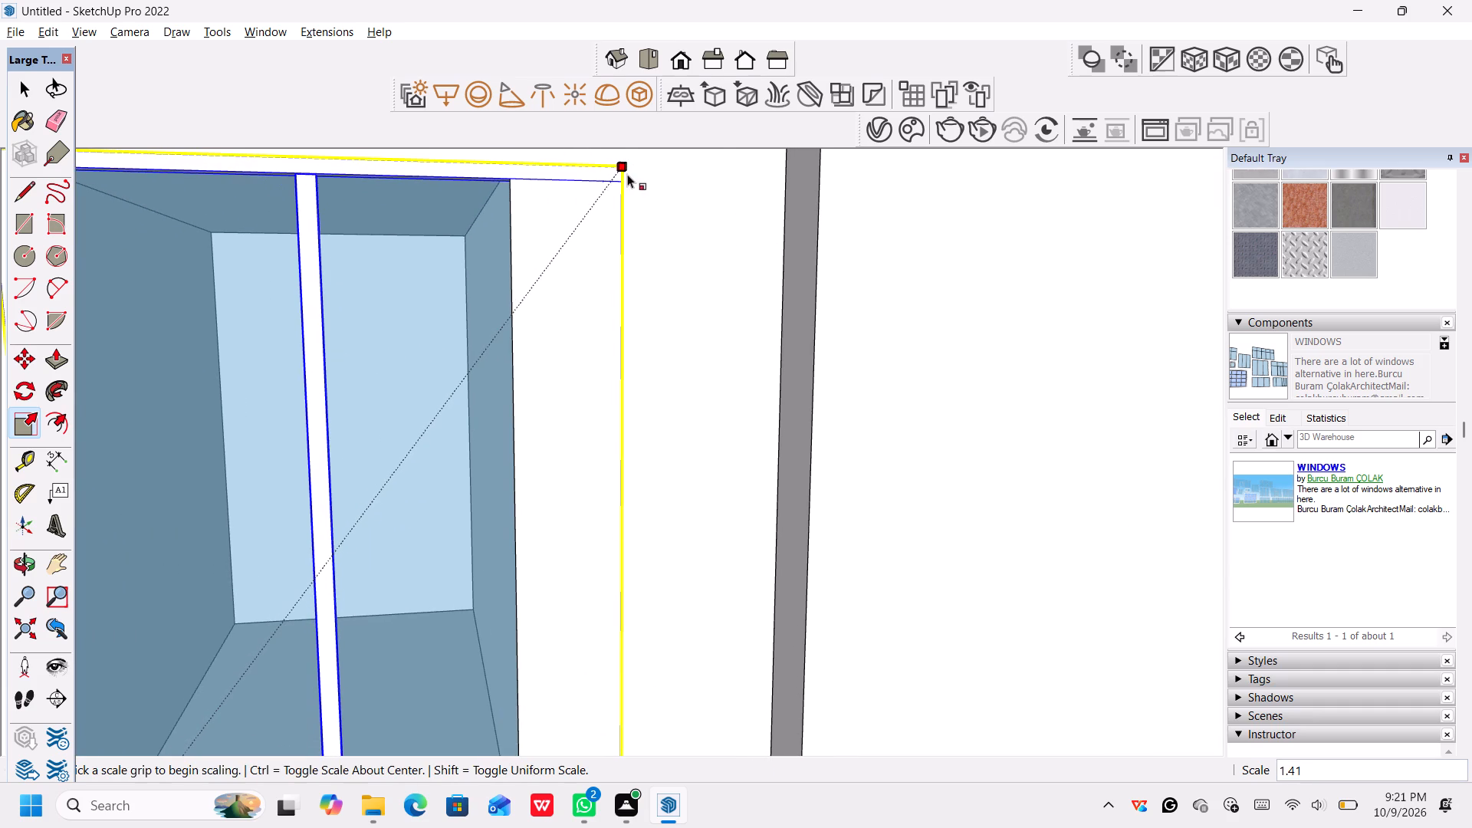
pyautogui.scroll(-16, 636, 228)
pyautogui.scroll(-7, 642, 248)
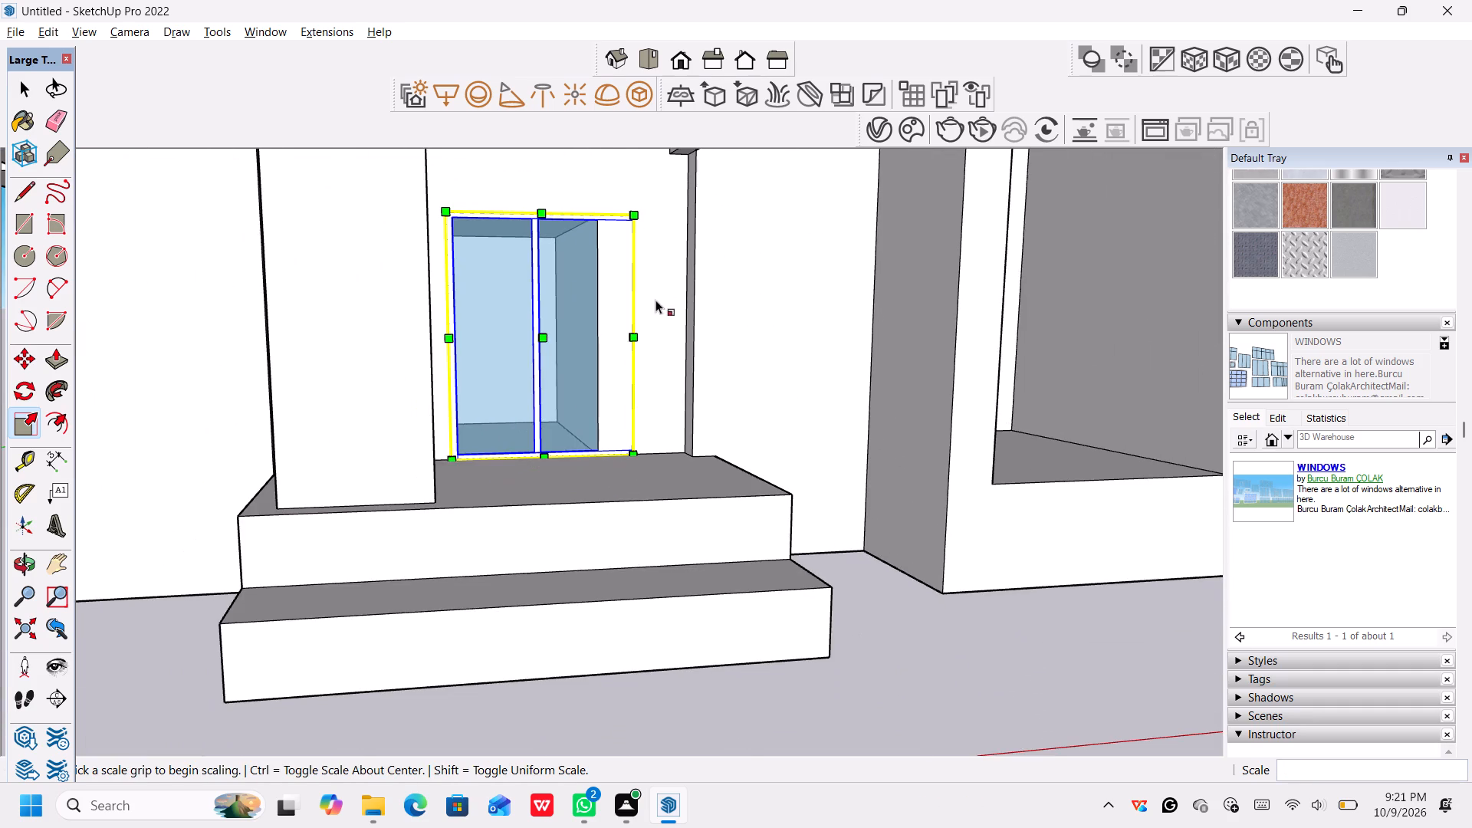
pyautogui.moveTo(661, 327); pyautogui.dragTo(696, 370, button='middle')
pyautogui.click(900, 584)
pyautogui.click(908, 698)
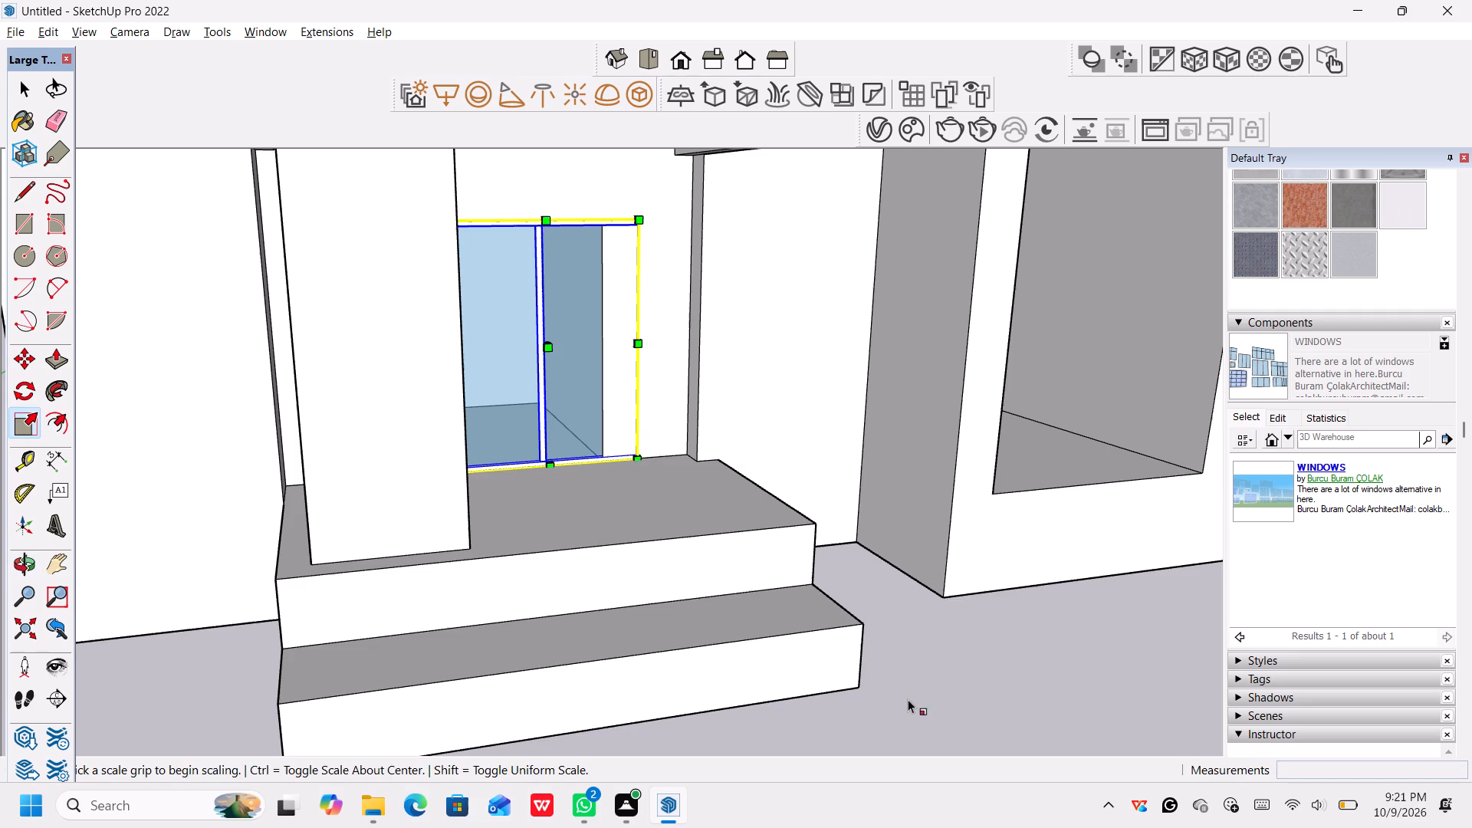
pyautogui.press('Escape')
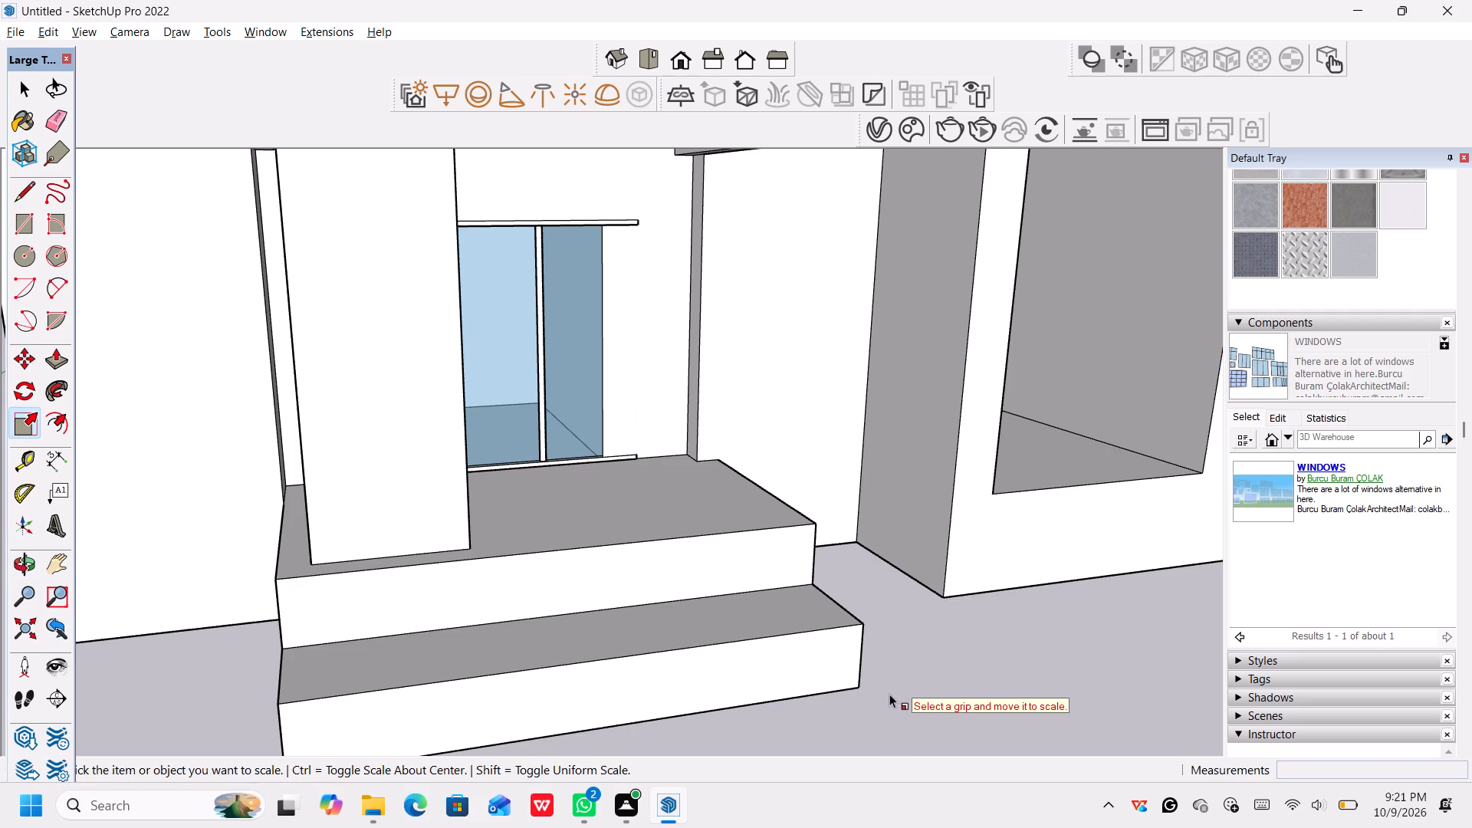
# Examine the fit of the scaled two-pane window in the entrance opening, including its overlap with the adjoining wall.
pyautogui.scroll(-6, 889, 682)
pyautogui.moveTo(889, 681); pyautogui.dragTo(905, 659, button='middle')
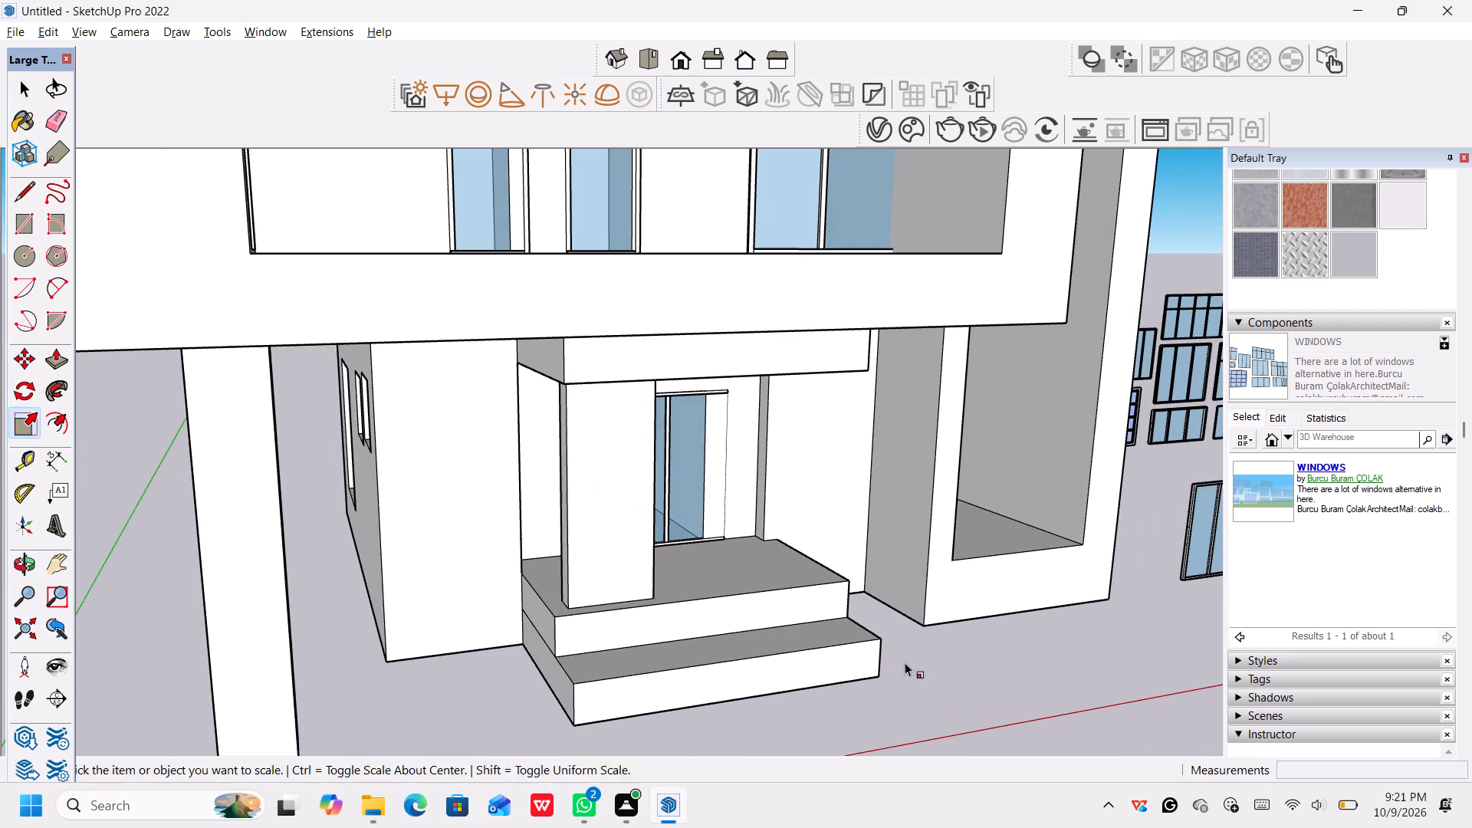
pyautogui.press('space')
pyautogui.moveTo(905, 665); pyautogui.dragTo(948, 615, button='middle')
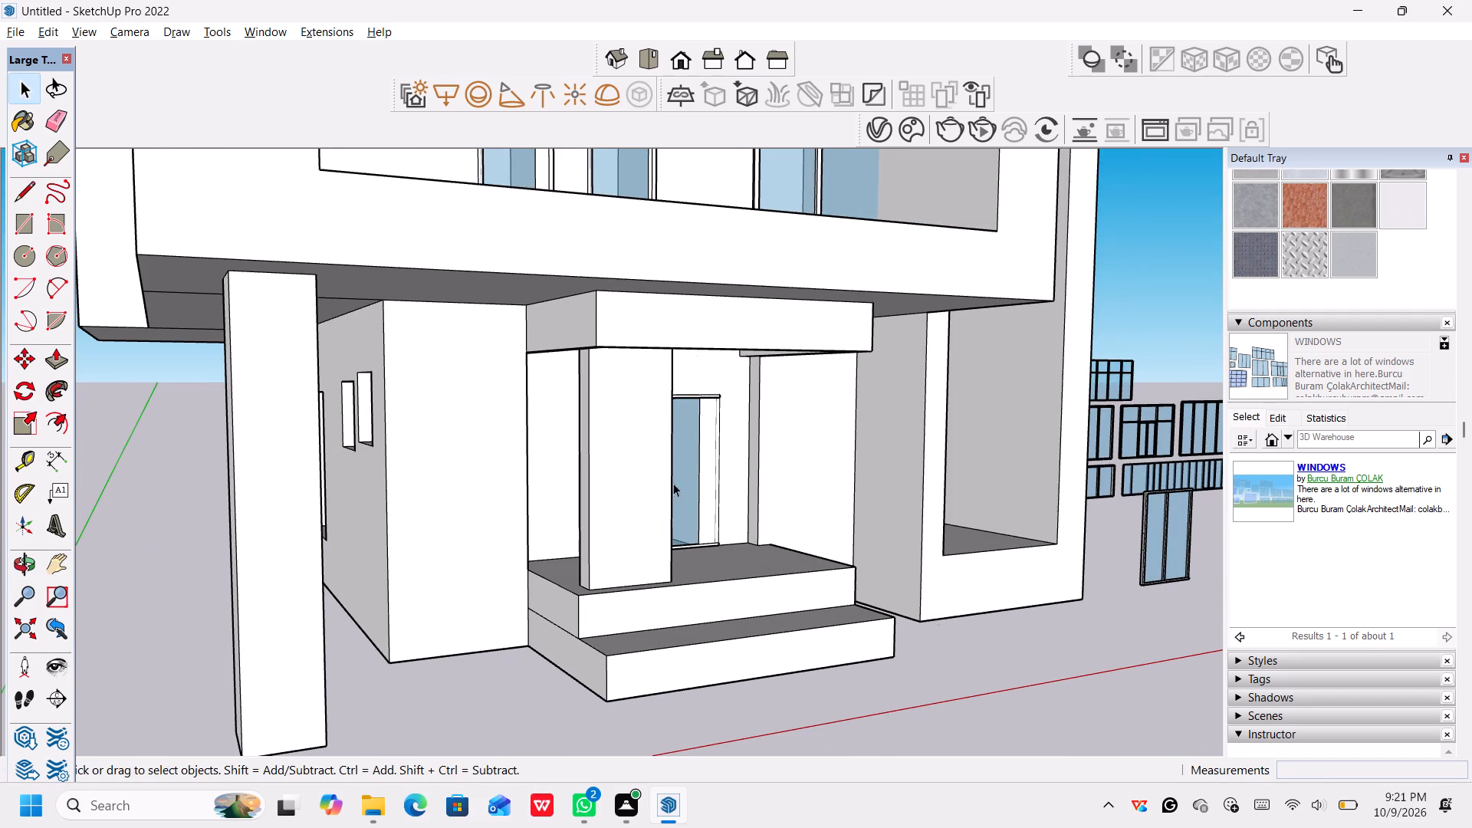
pyautogui.scroll(6, 673, 483)
pyautogui.scroll(2, 731, 445)
pyautogui.moveTo(727, 449); pyautogui.dragTo(577, 452, button='middle')
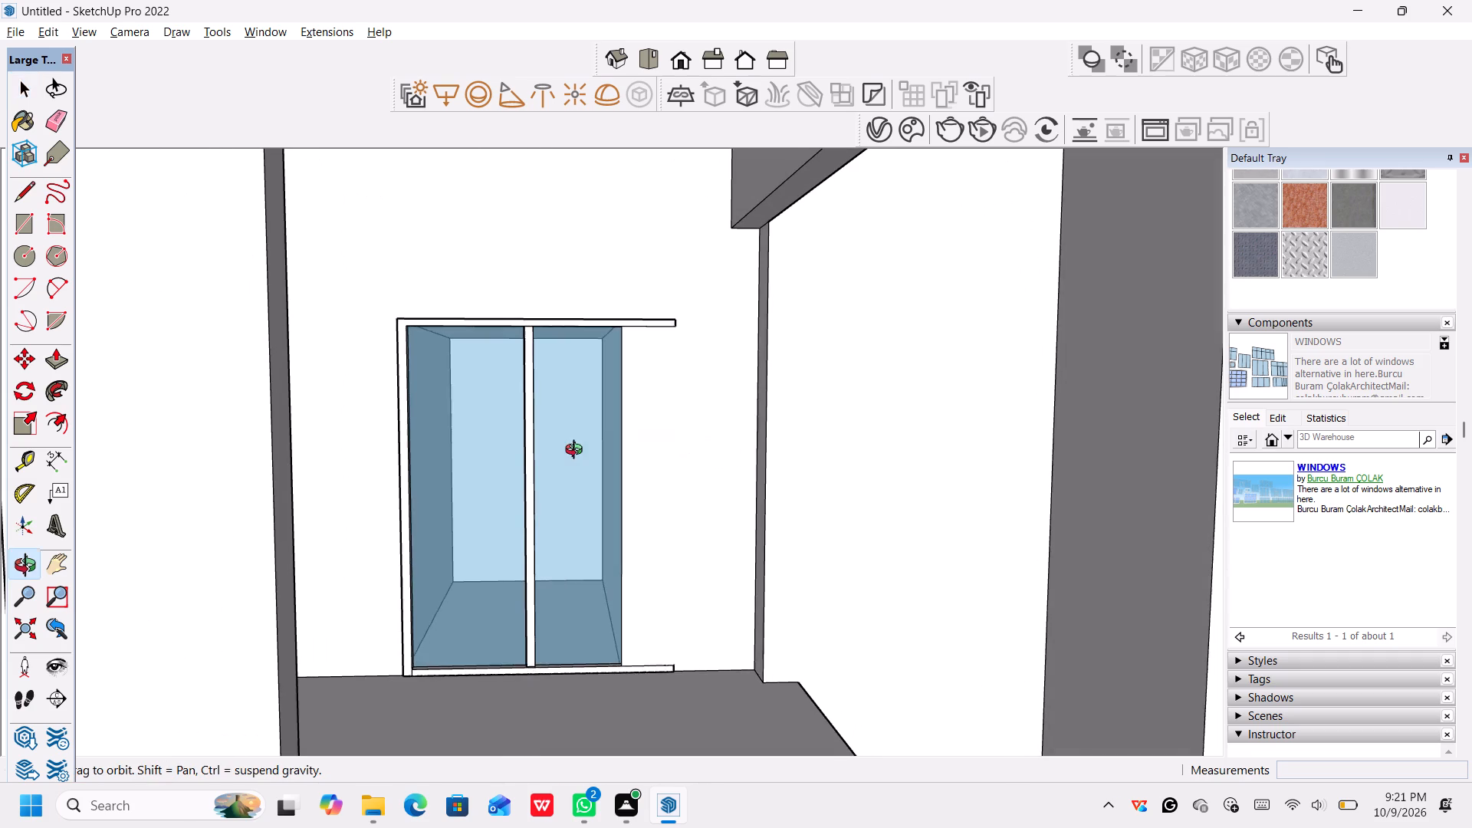
pyautogui.moveTo(577, 452); pyautogui.dragTo(577, 451, button='middle')
pyautogui.scroll(3, 639, 354)
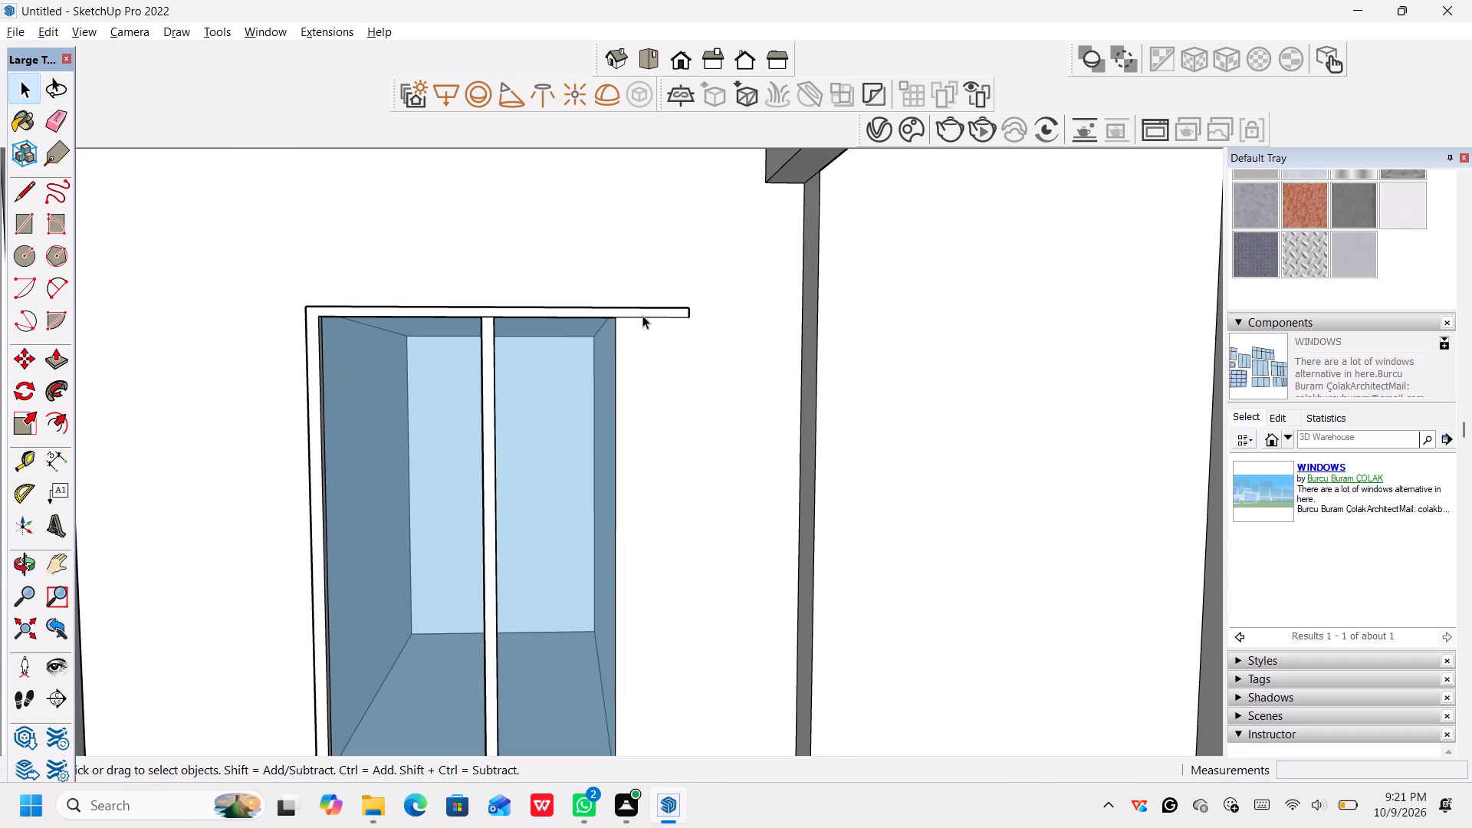
pyautogui.click(645, 312)
pyautogui.scroll(4, 645, 314)
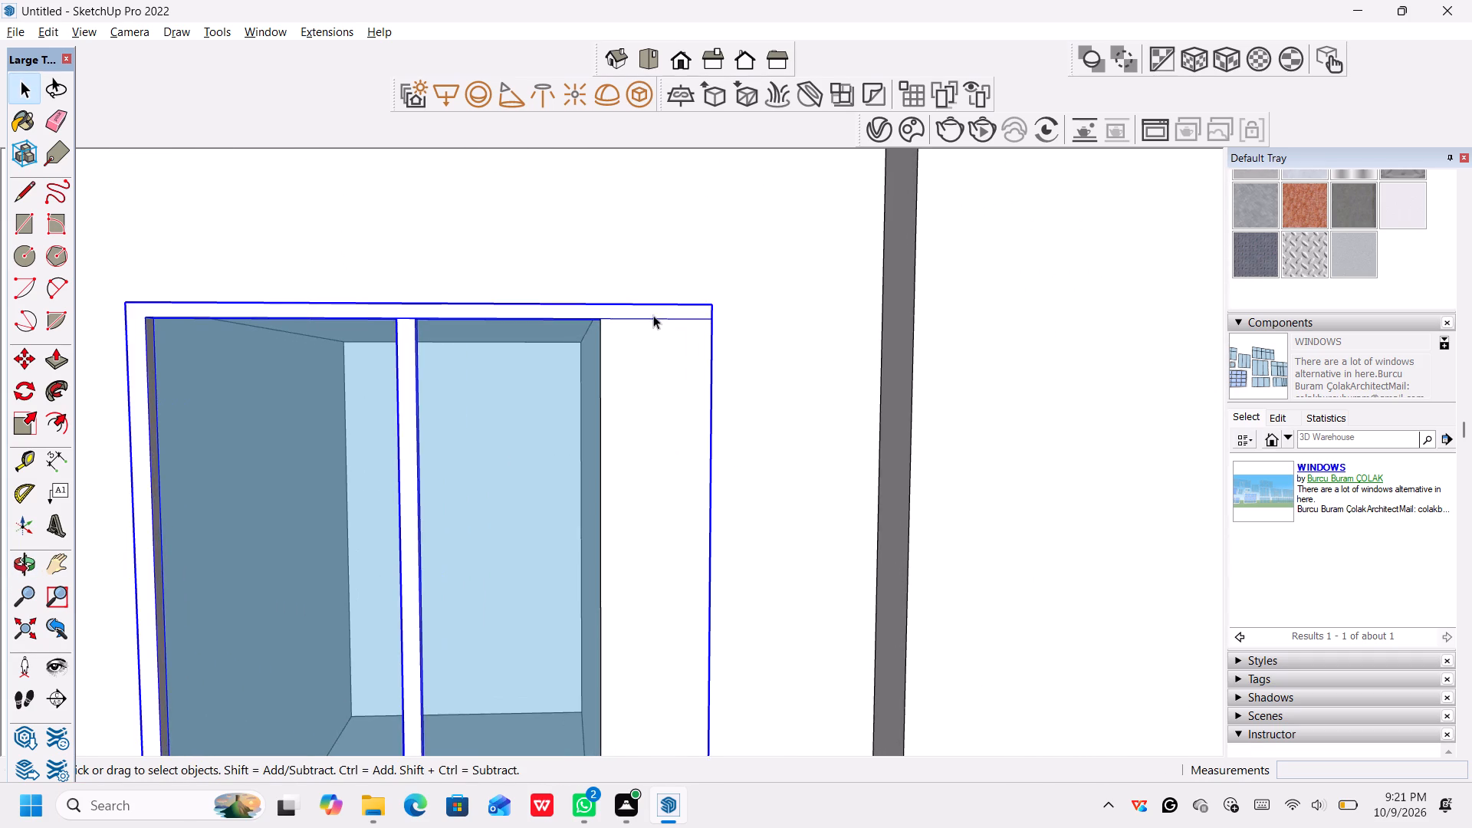
pyautogui.scroll(-7, 662, 319)
pyautogui.scroll(-20, 657, 327)
pyautogui.scroll(-2, 657, 327)
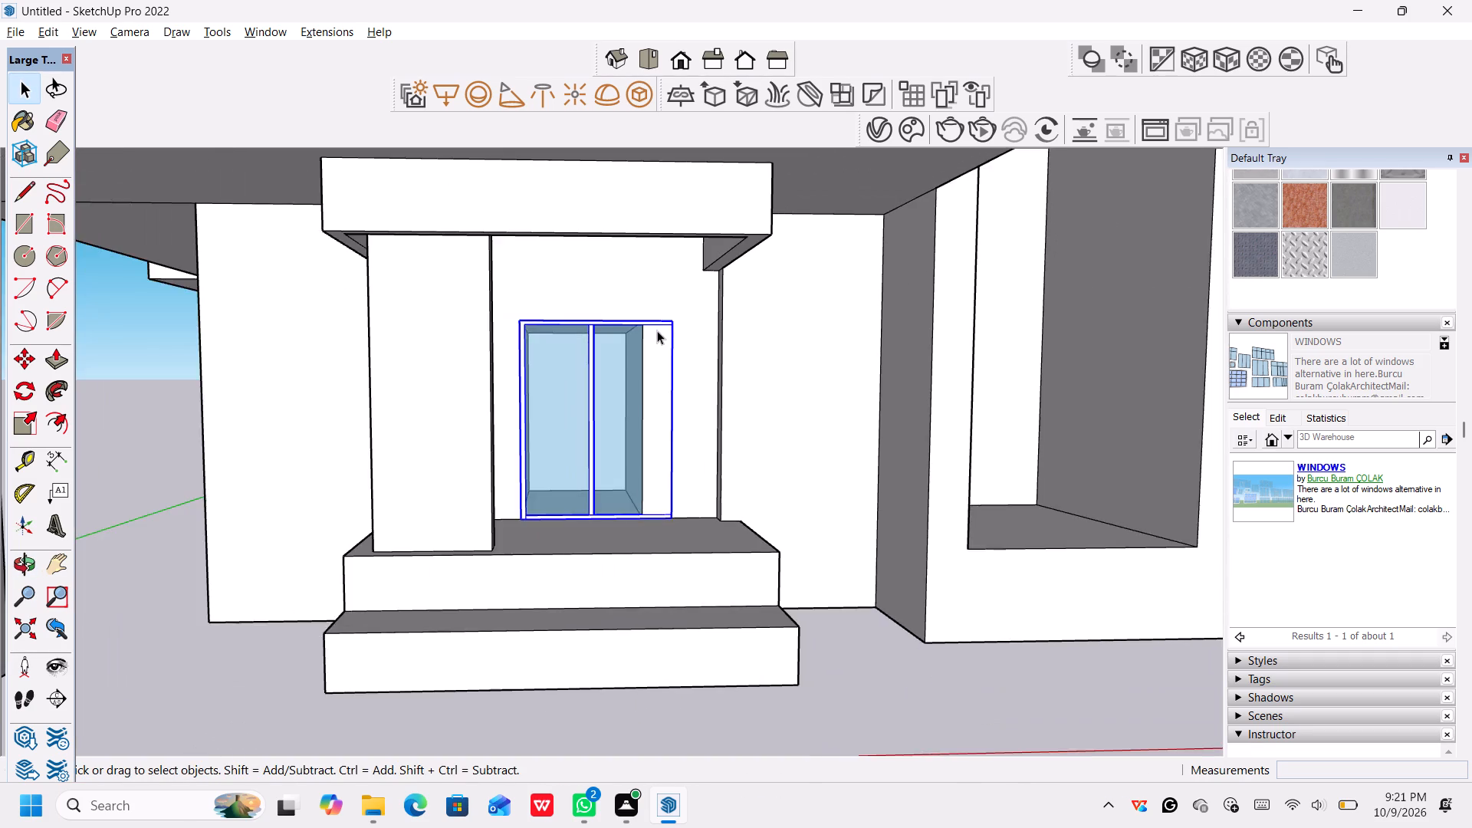
pyautogui.scroll(-7, 657, 330)
# Review the house's side and front elevations for openings that still need windows.
pyautogui.moveTo(632, 698); pyautogui.dragTo(922, 728, button='middle')
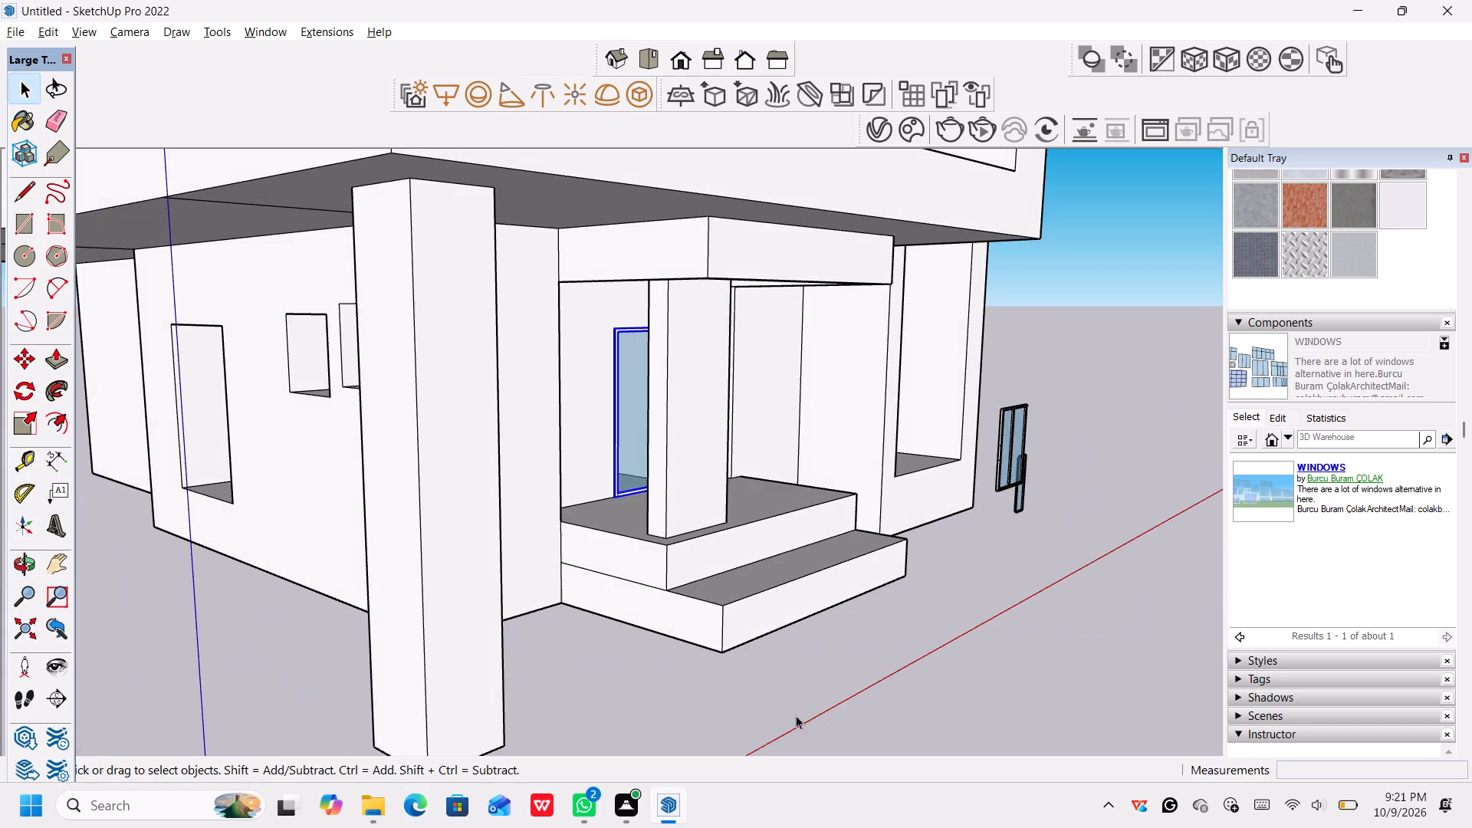
pyautogui.scroll(1, 740, 701)
pyautogui.scroll(-10, 738, 701)
pyautogui.scroll(1, 695, 698)
pyautogui.scroll(-2, 675, 709)
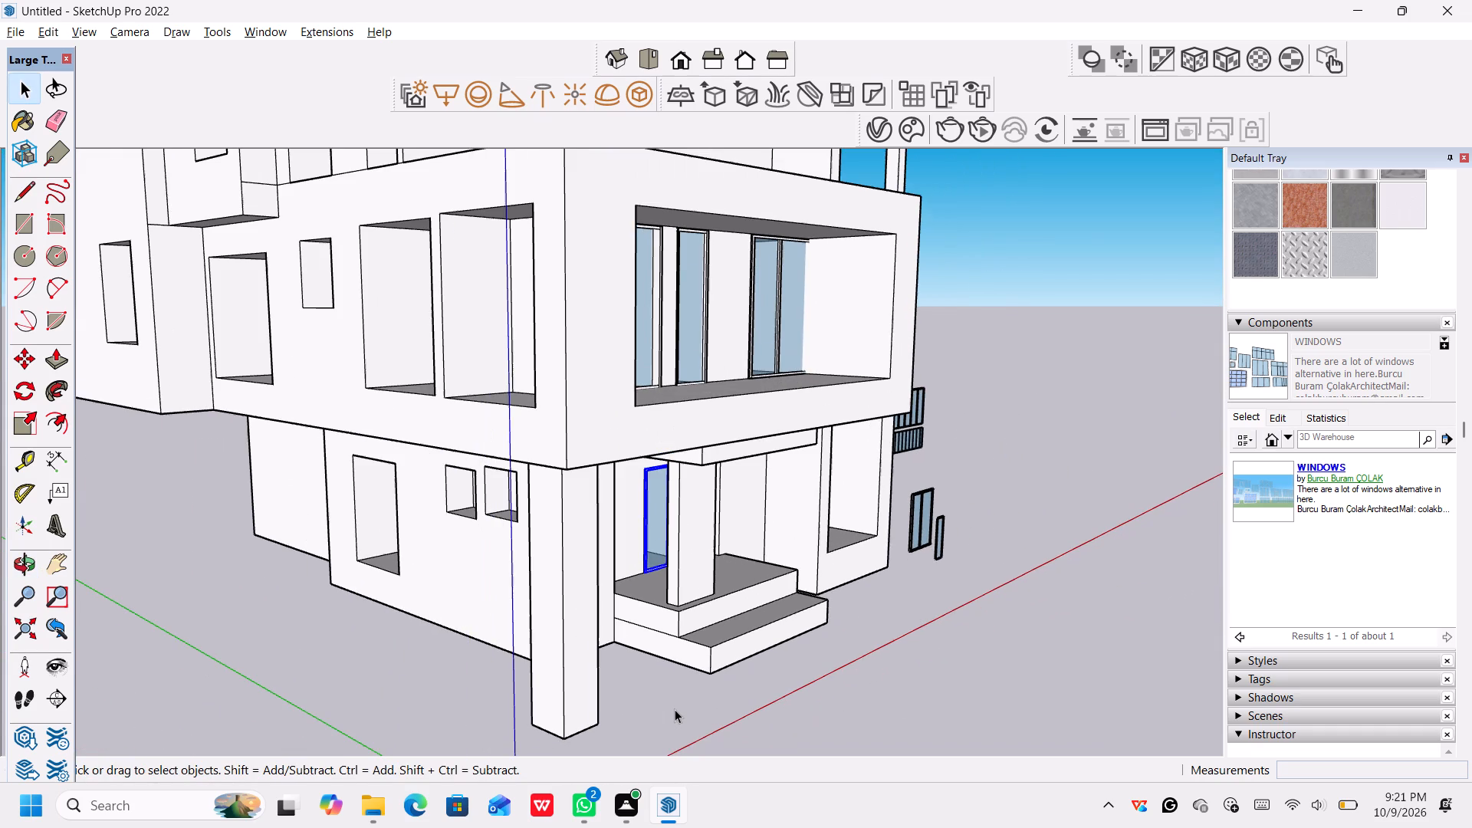
pyautogui.press('space')
pyautogui.press('Escape')
pyautogui.press('Escape')
pyautogui.moveTo(876, 645); pyautogui.dragTo(811, 682, button='middle')
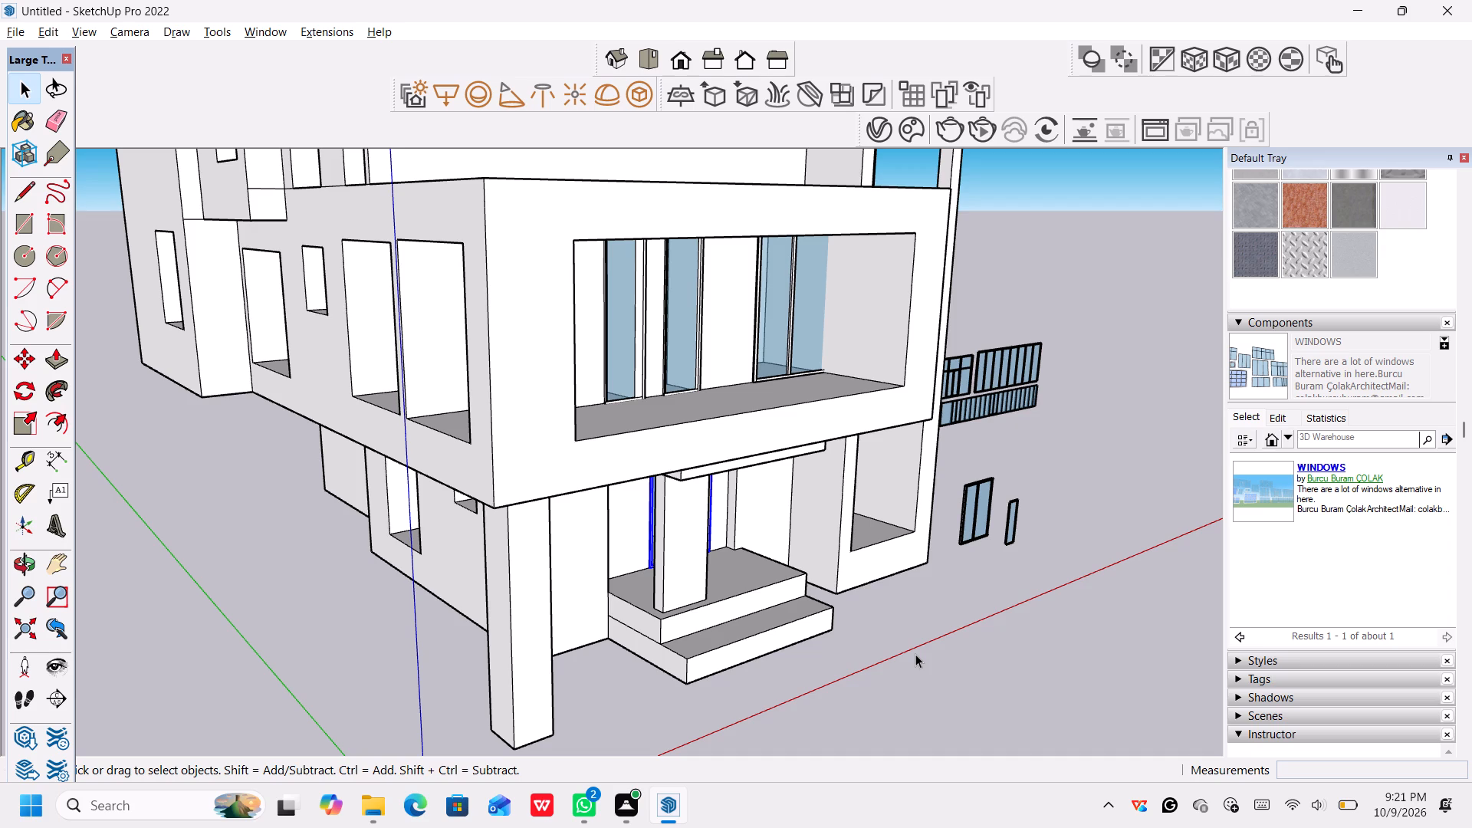
pyautogui.scroll(1, 472, 514)
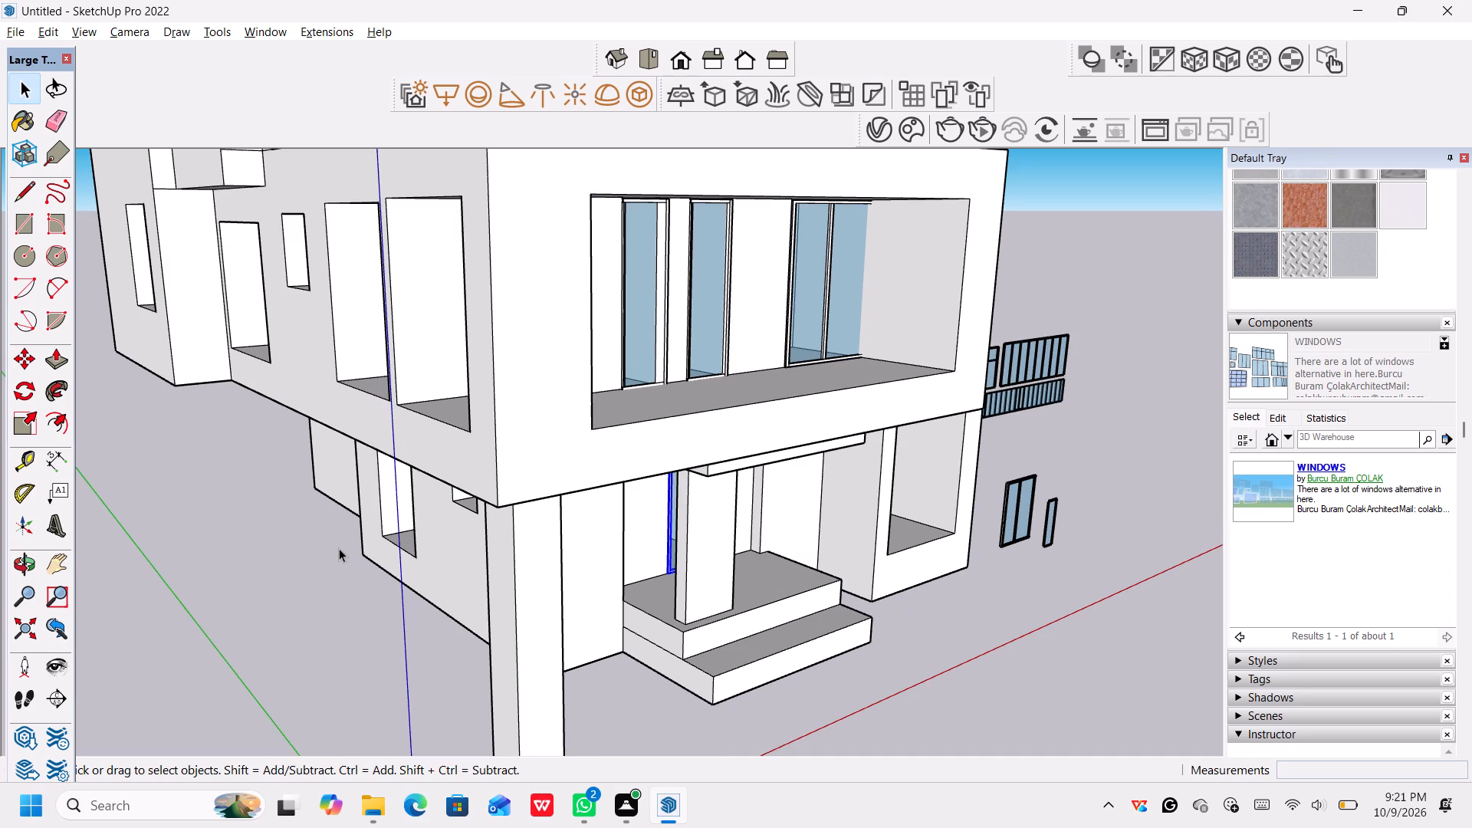
pyautogui.scroll(-8, 334, 549)
pyautogui.moveTo(271, 590); pyautogui.dragTo(368, 590, button='middle')
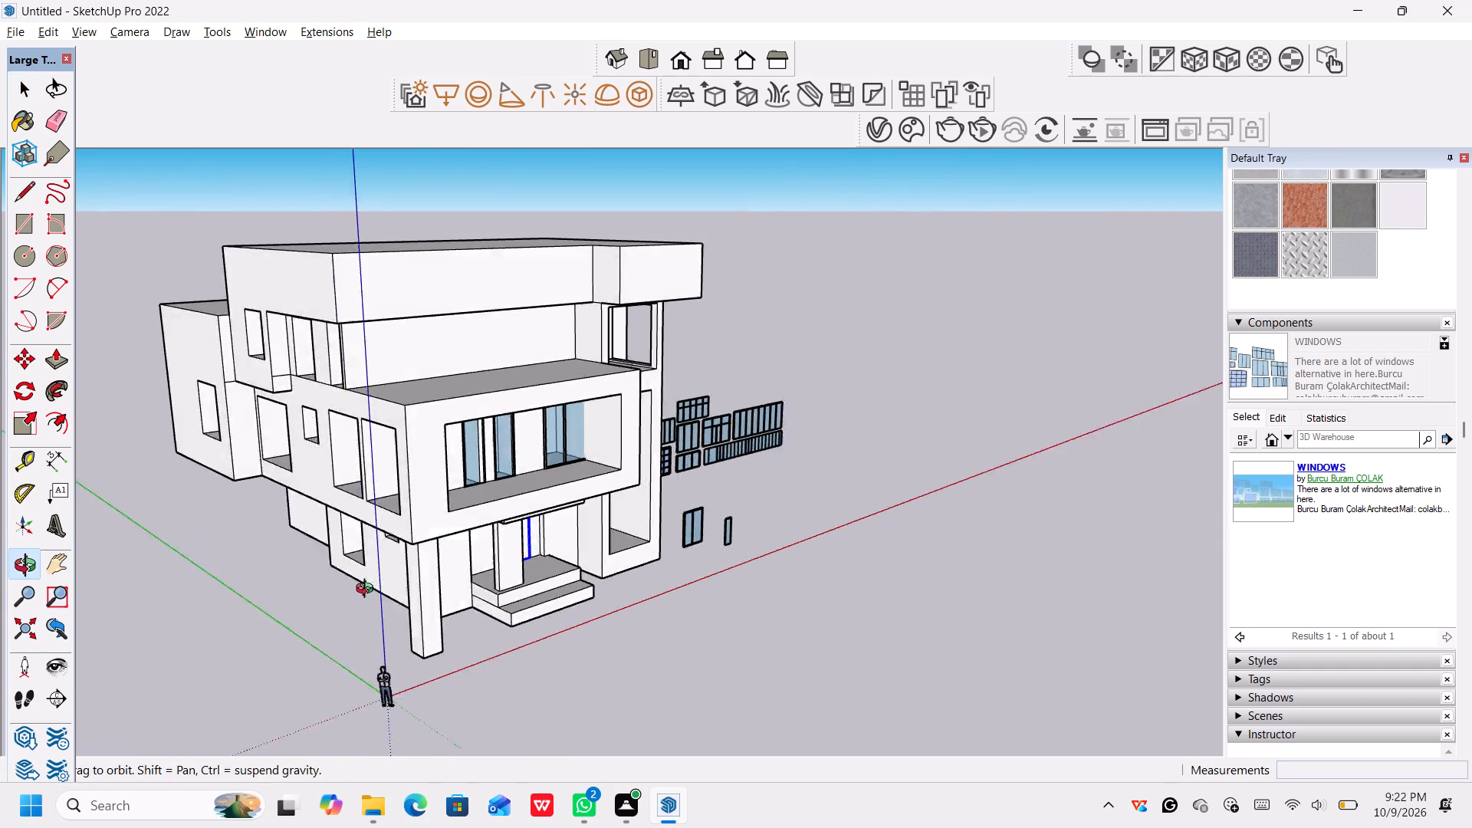
pyautogui.moveTo(368, 590); pyautogui.dragTo(572, 580, button='middle')
pyautogui.scroll(-3, 497, 639)
pyautogui.moveTo(514, 665); pyautogui.dragTo(322, 587, button='middle')
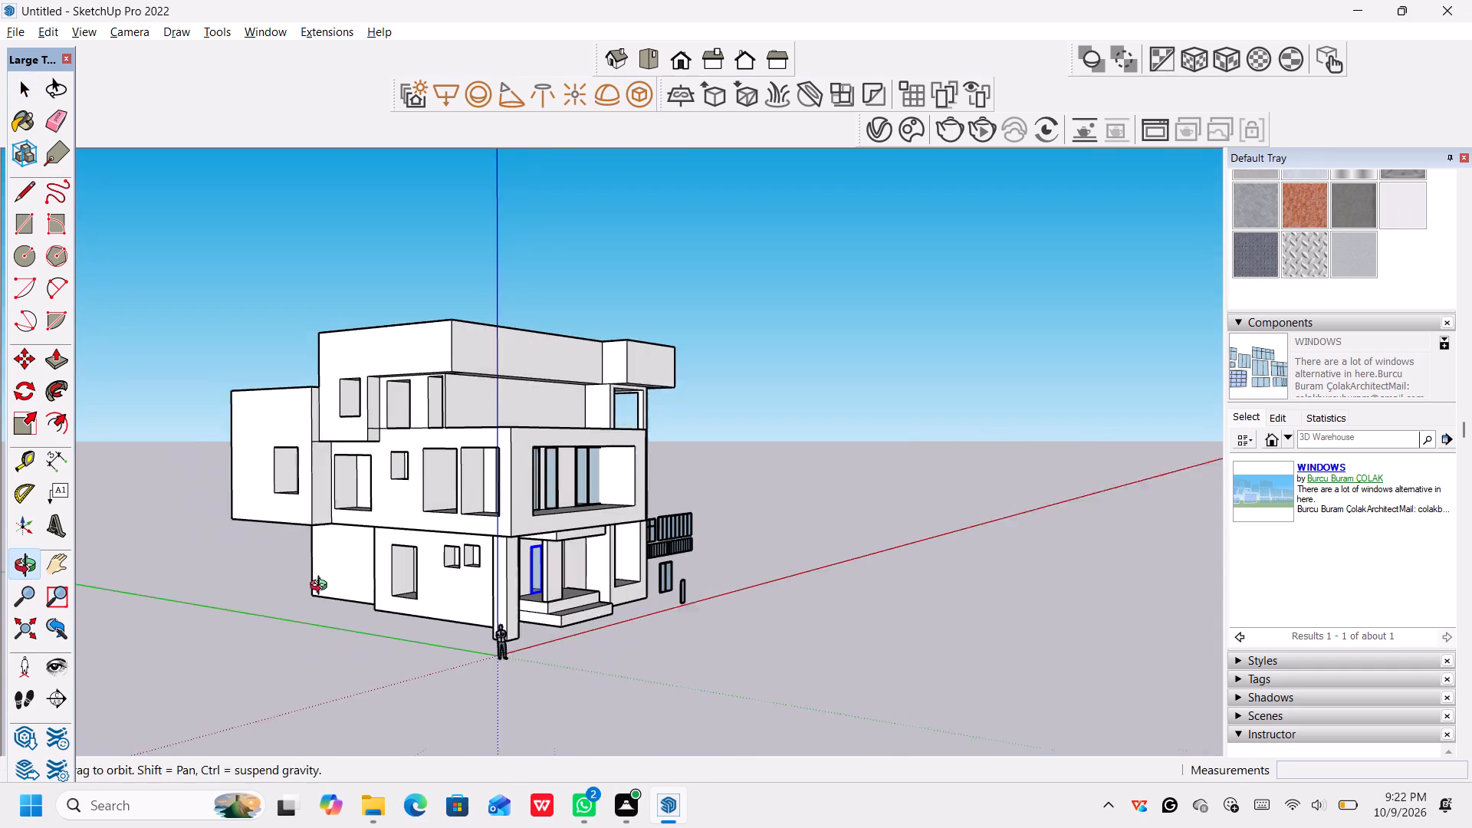
pyautogui.moveTo(322, 587); pyautogui.dragTo(314, 590, button='middle')
pyautogui.scroll(1, 669, 491)
pyautogui.moveTo(672, 495); pyautogui.dragTo(628, 560, button='middle')
pyautogui.scroll(1, 628, 560)
pyautogui.scroll(1, 731, 525)
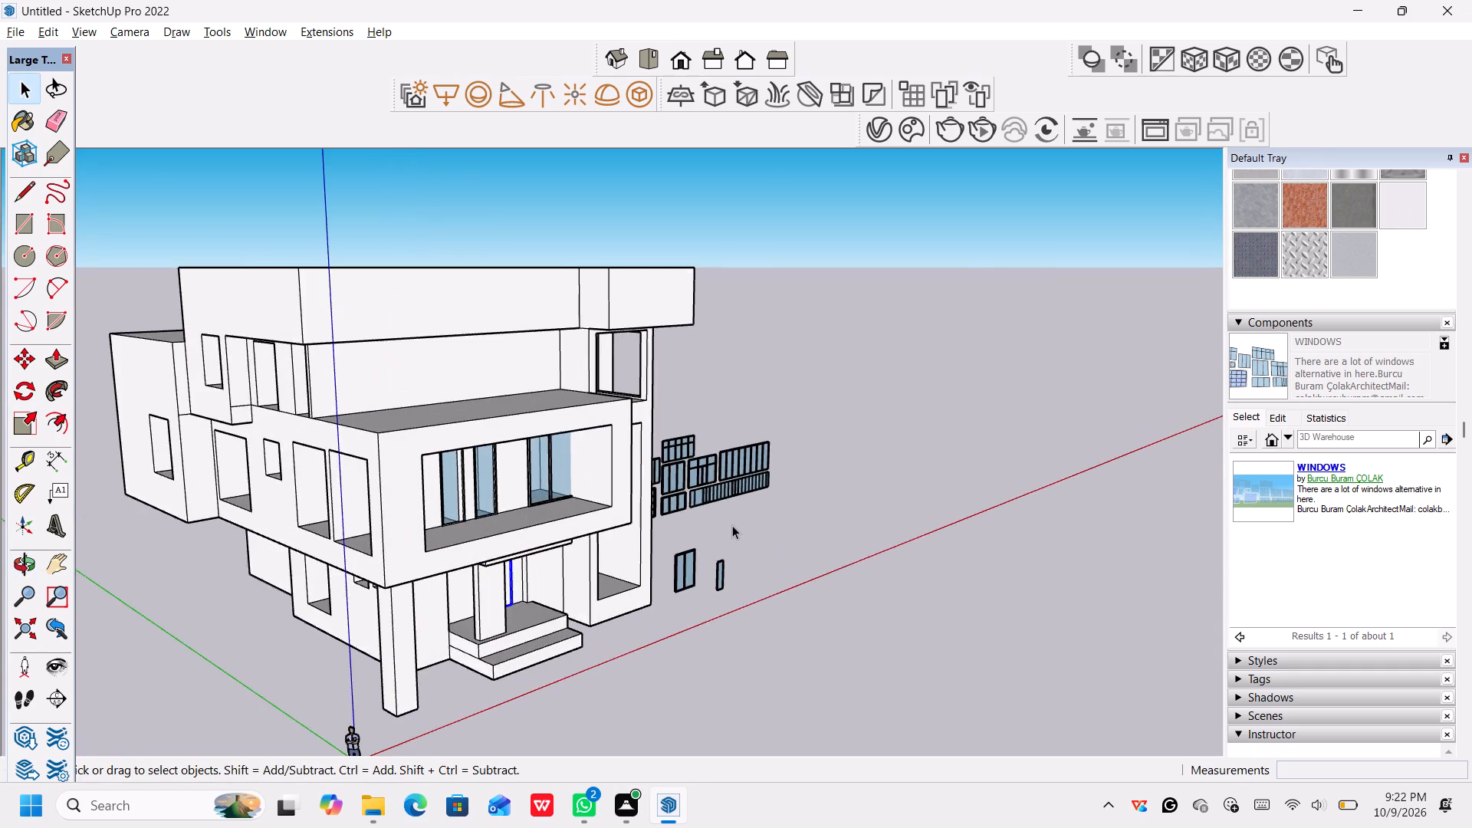
pyautogui.scroll(1, 732, 525)
pyautogui.moveTo(768, 540); pyautogui.dragTo(517, 591, button='middle')
# Examine the window designs in the sample collection beside the house against the tall front openings.
pyautogui.scroll(1, 813, 531)
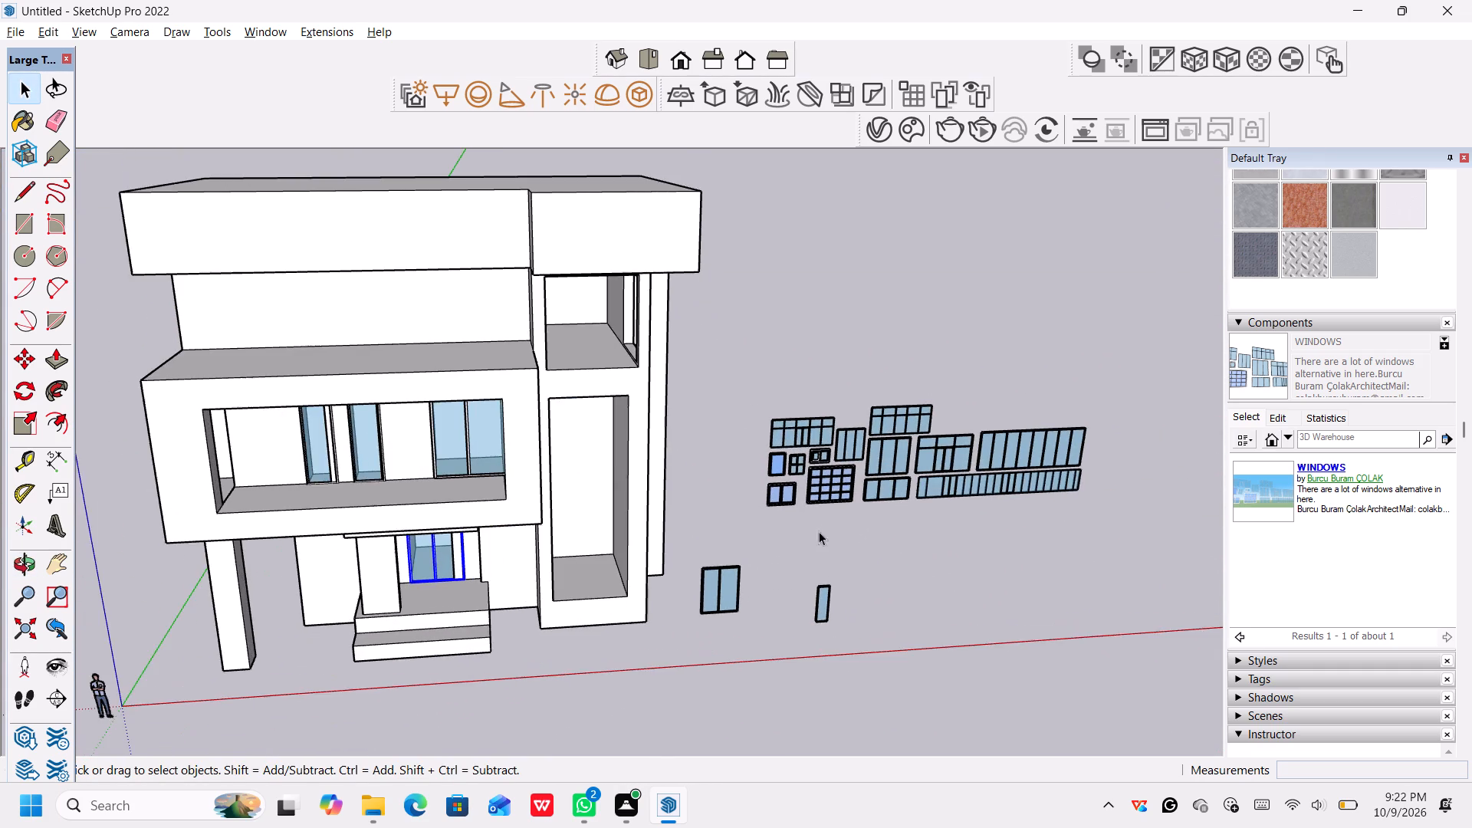
pyautogui.scroll(3, 852, 521)
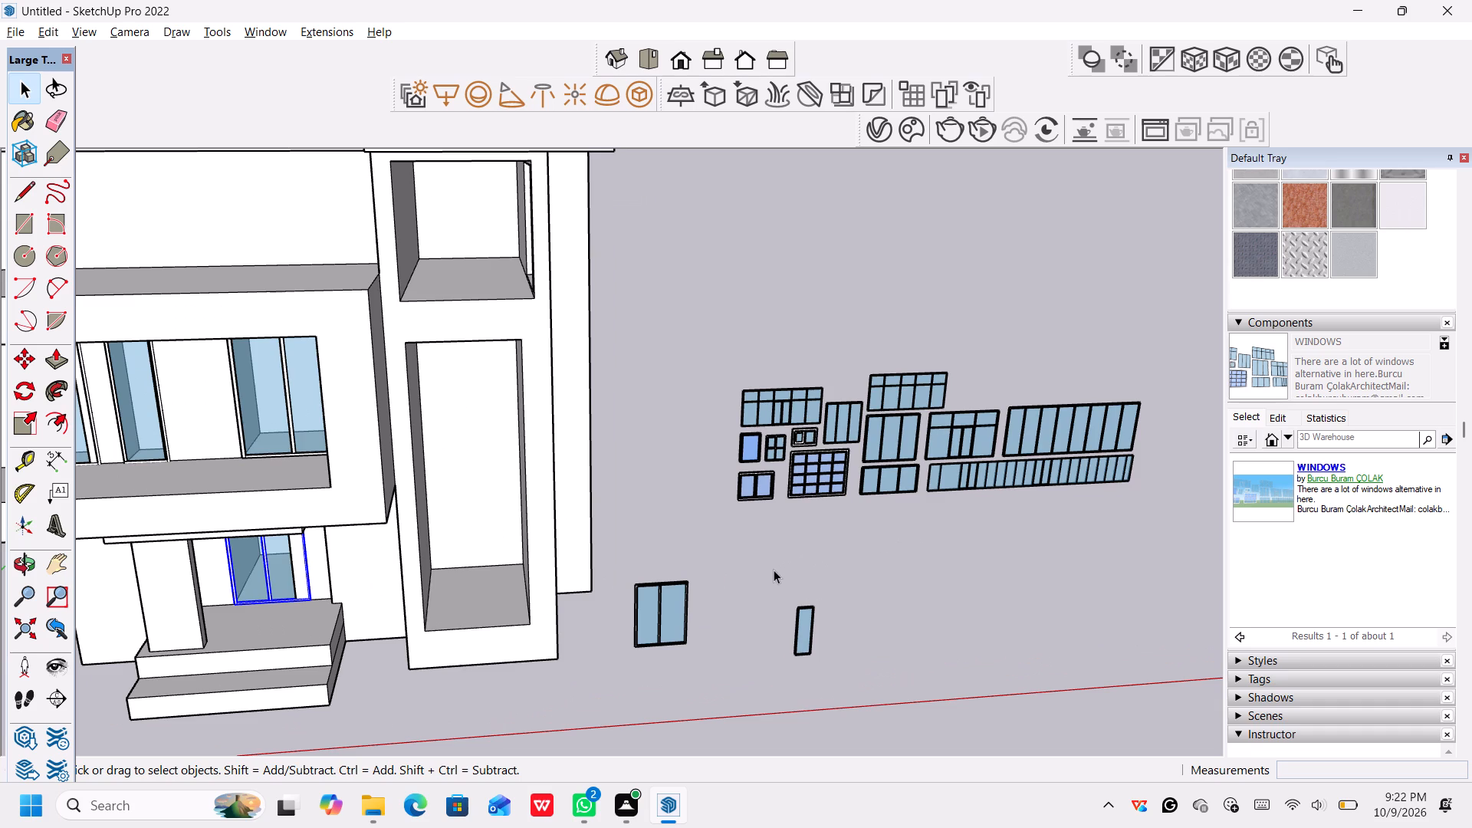
pyautogui.moveTo(867, 538); pyautogui.dragTo(859, 524, button='middle')
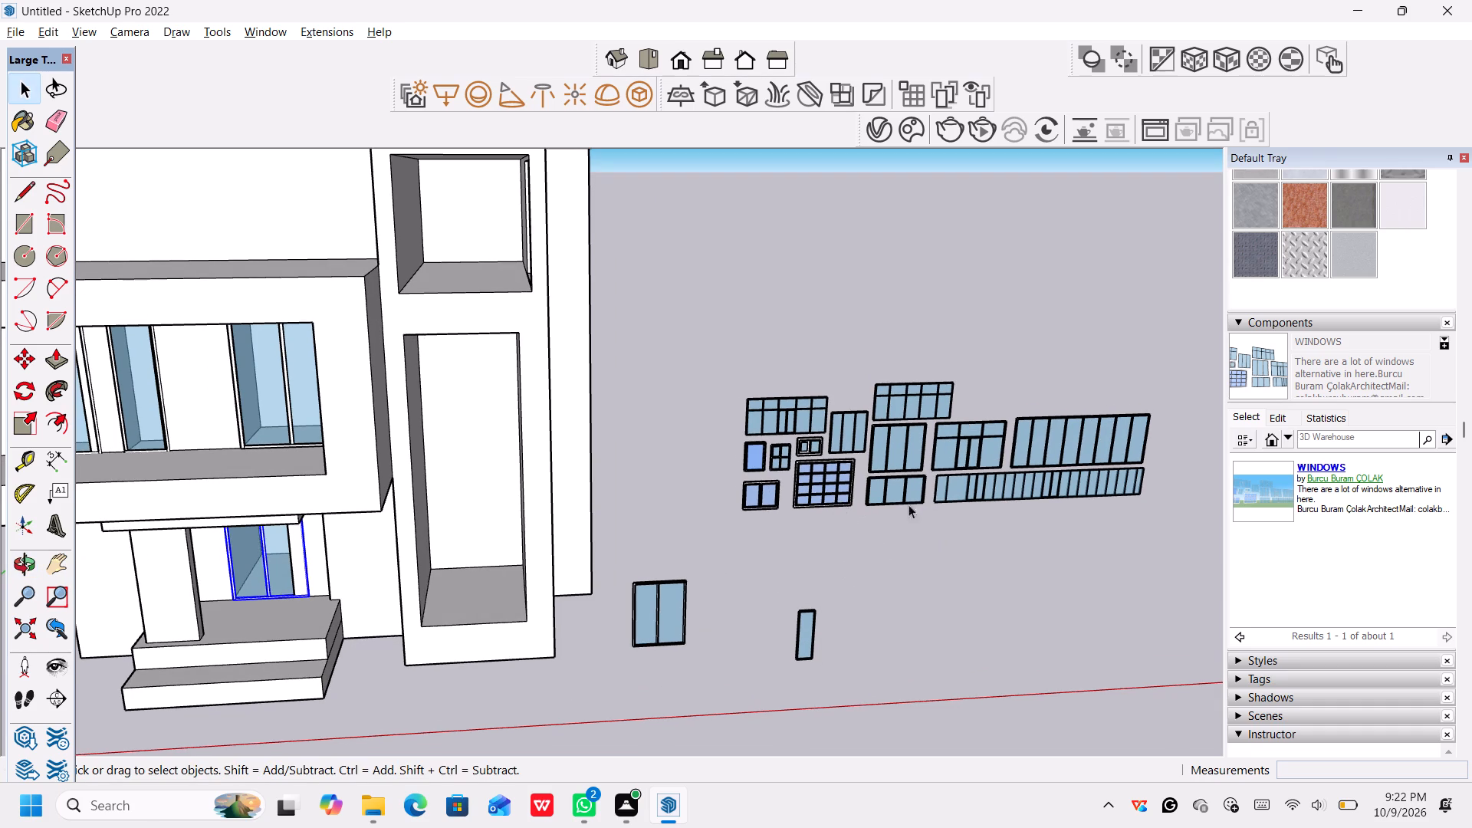
pyautogui.moveTo(908, 512); pyautogui.dragTo(915, 524, button='middle')
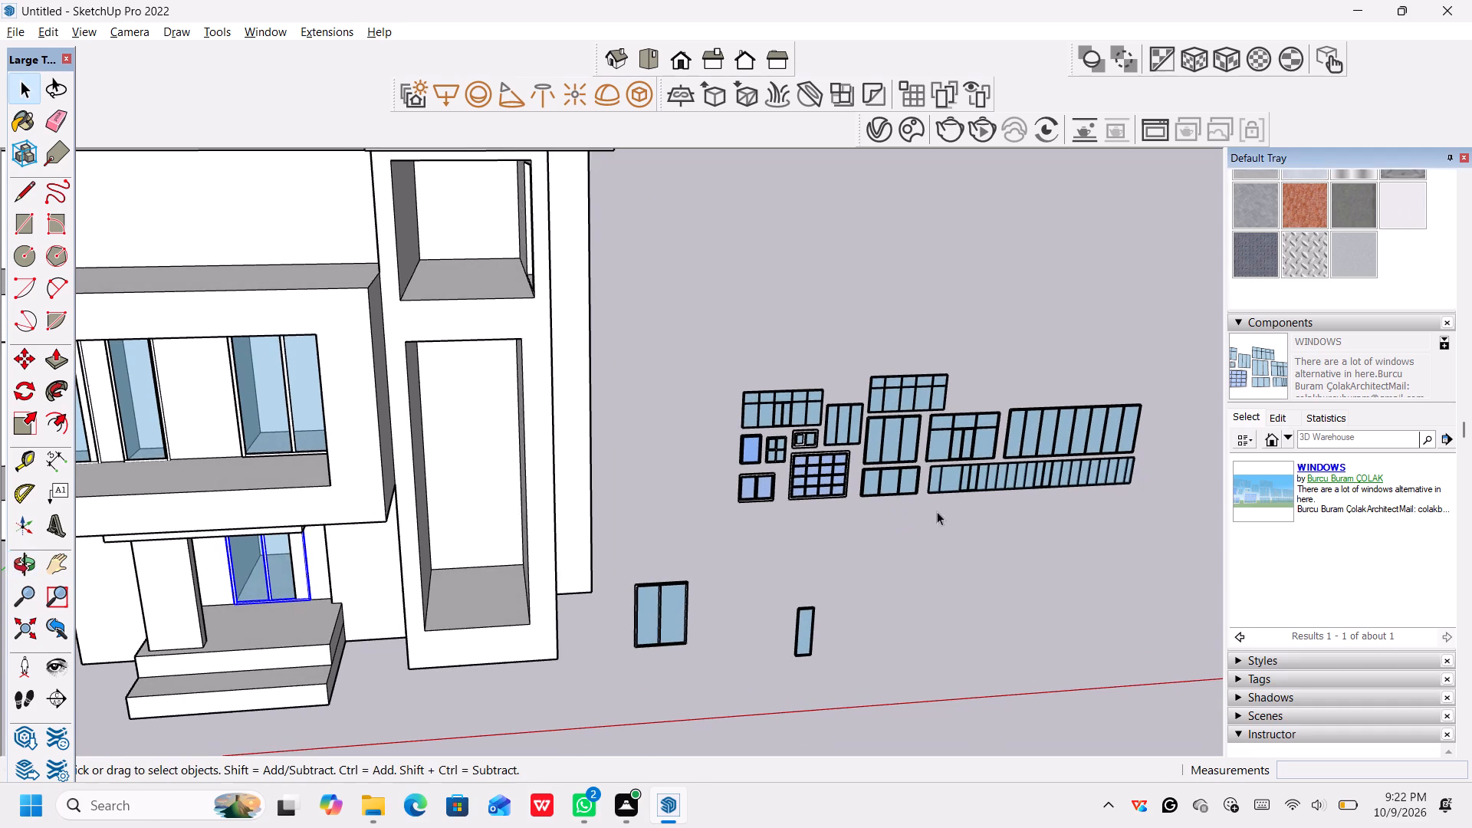
pyautogui.scroll(7, 978, 491)
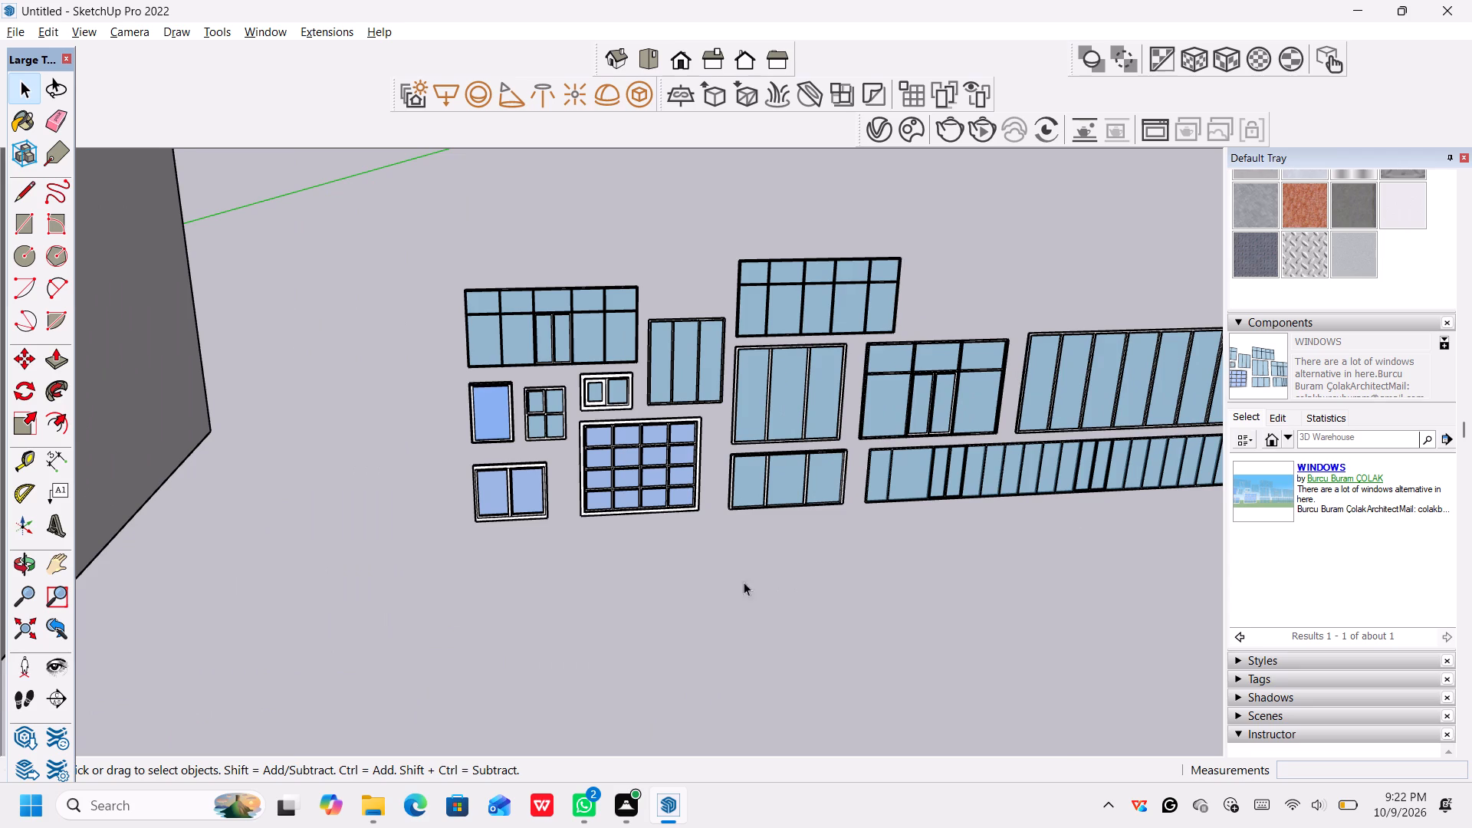
pyautogui.moveTo(720, 583); pyautogui.dragTo(756, 626, button='middle')
pyautogui.scroll(-5, 747, 612)
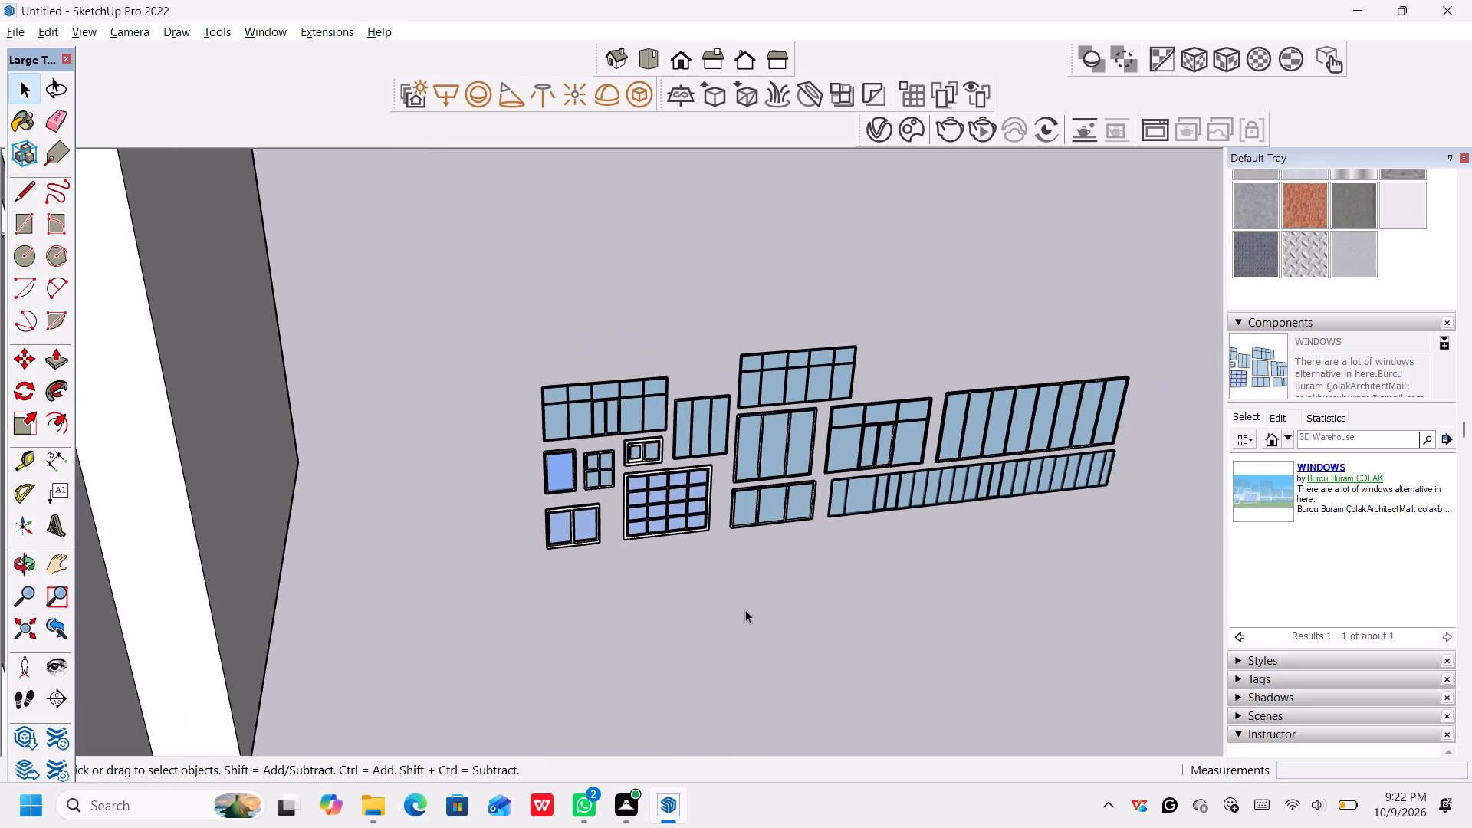
pyautogui.scroll(-15, 744, 608)
pyautogui.scroll(-7, 741, 611)
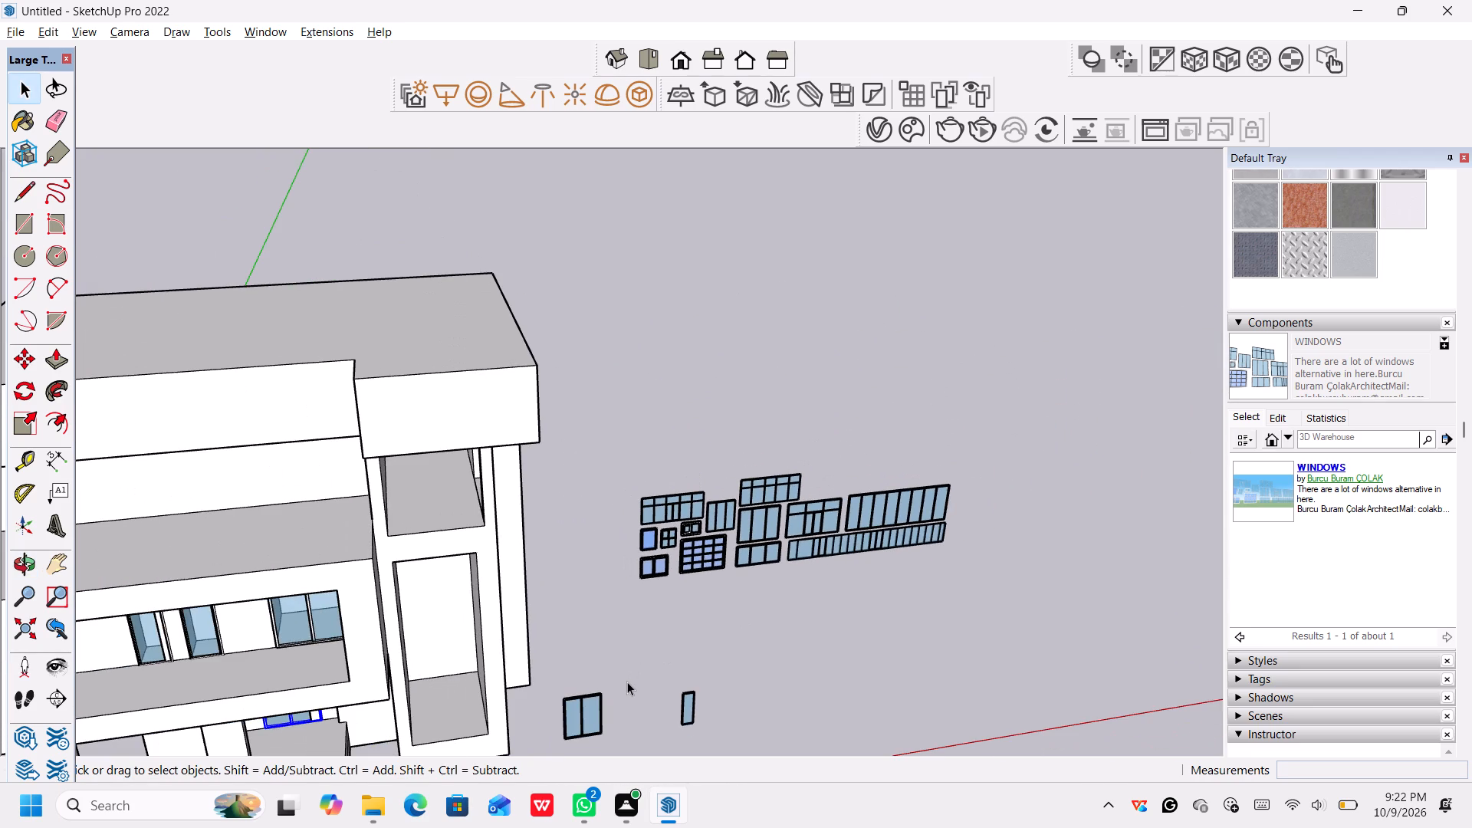
pyautogui.scroll(-2, 626, 685)
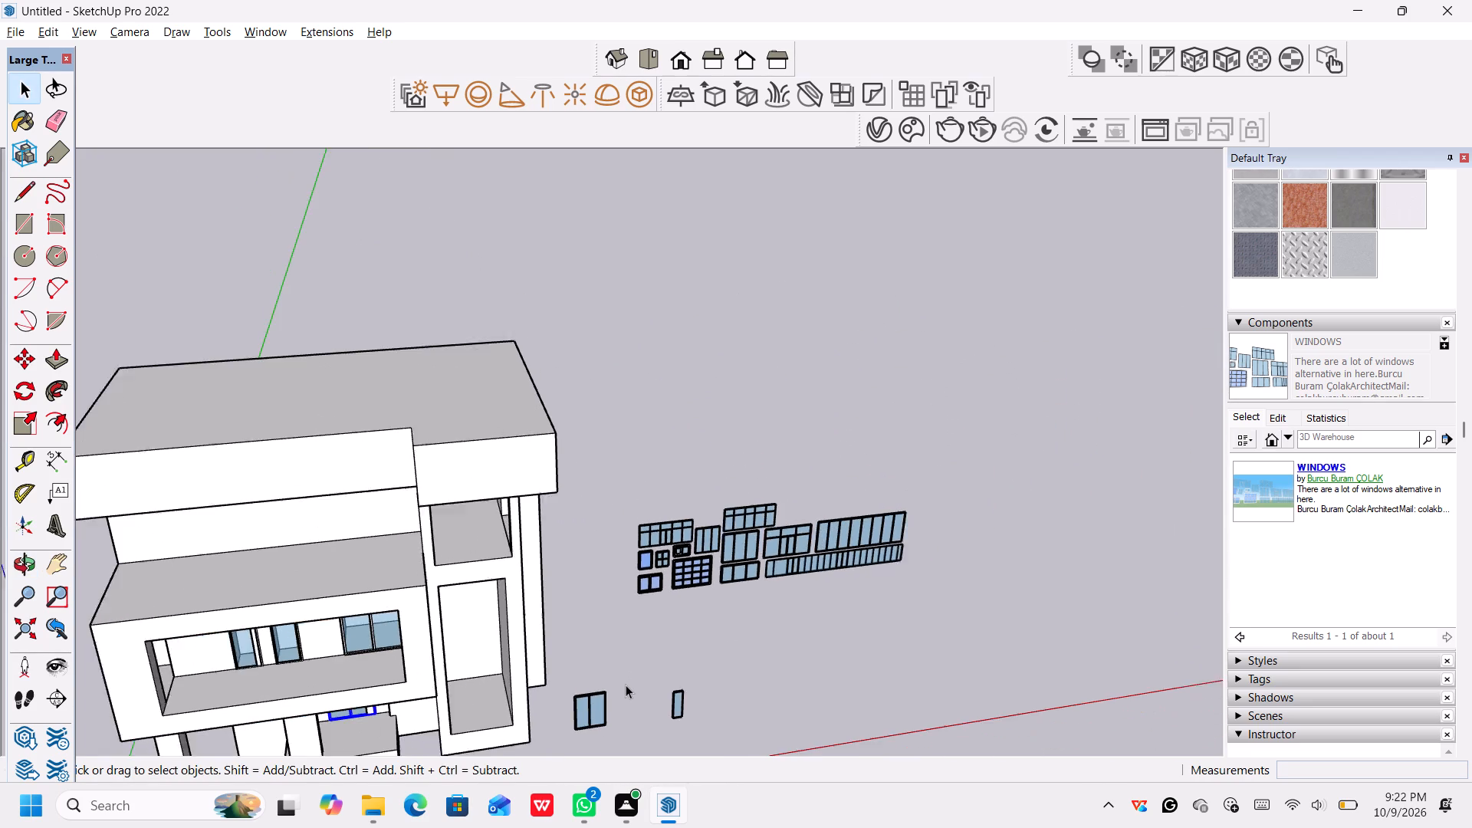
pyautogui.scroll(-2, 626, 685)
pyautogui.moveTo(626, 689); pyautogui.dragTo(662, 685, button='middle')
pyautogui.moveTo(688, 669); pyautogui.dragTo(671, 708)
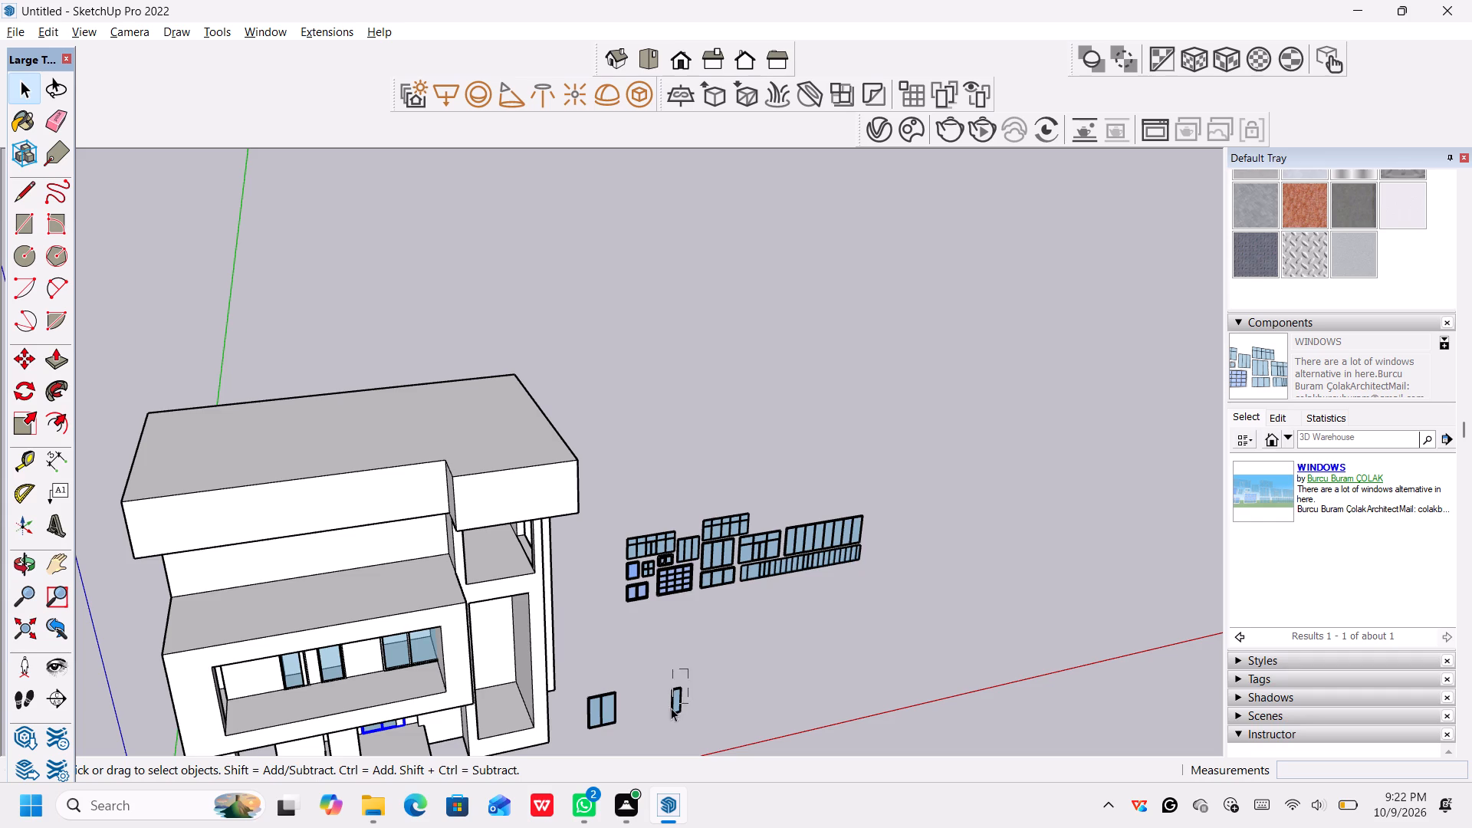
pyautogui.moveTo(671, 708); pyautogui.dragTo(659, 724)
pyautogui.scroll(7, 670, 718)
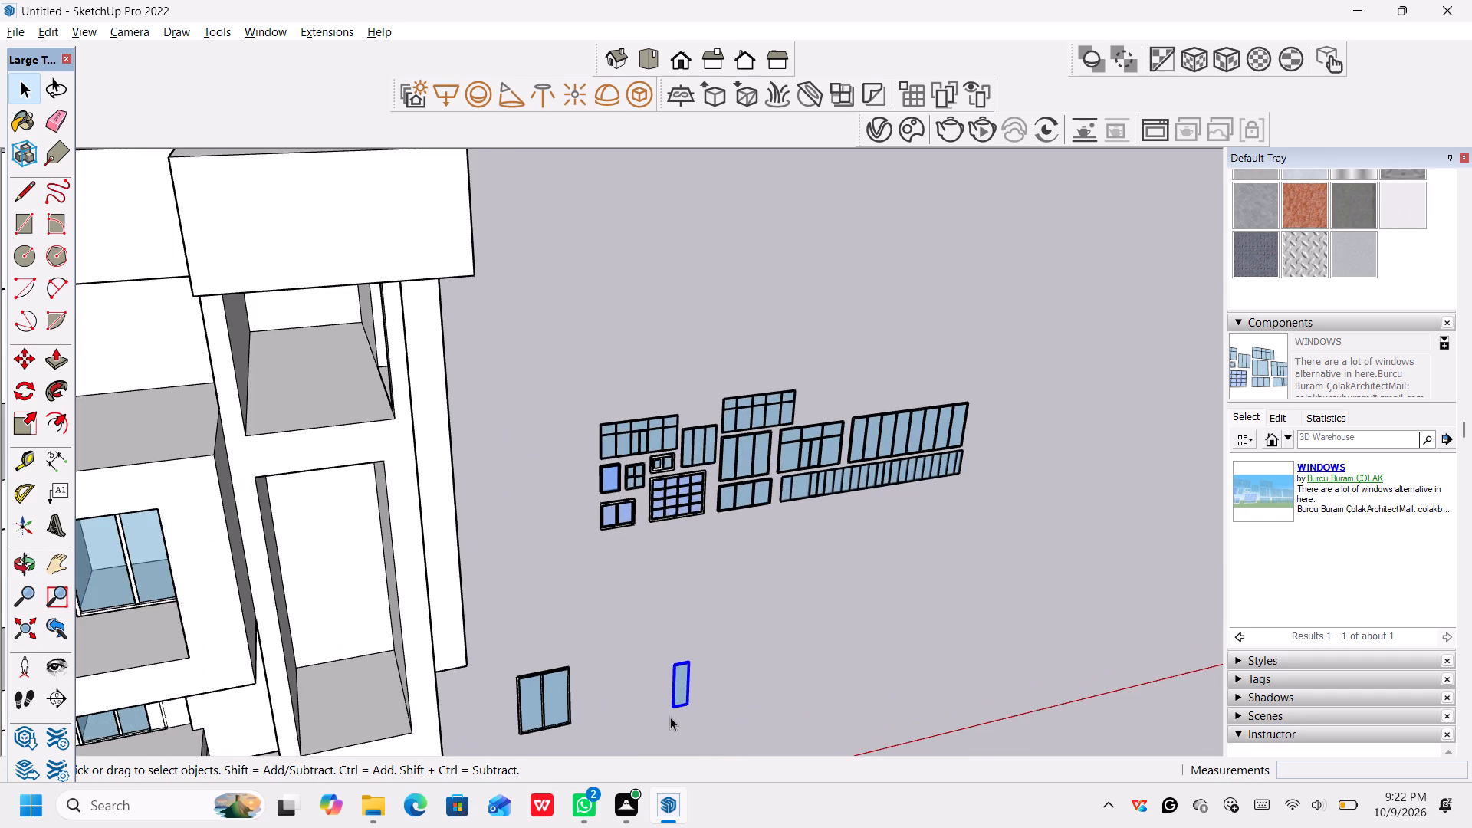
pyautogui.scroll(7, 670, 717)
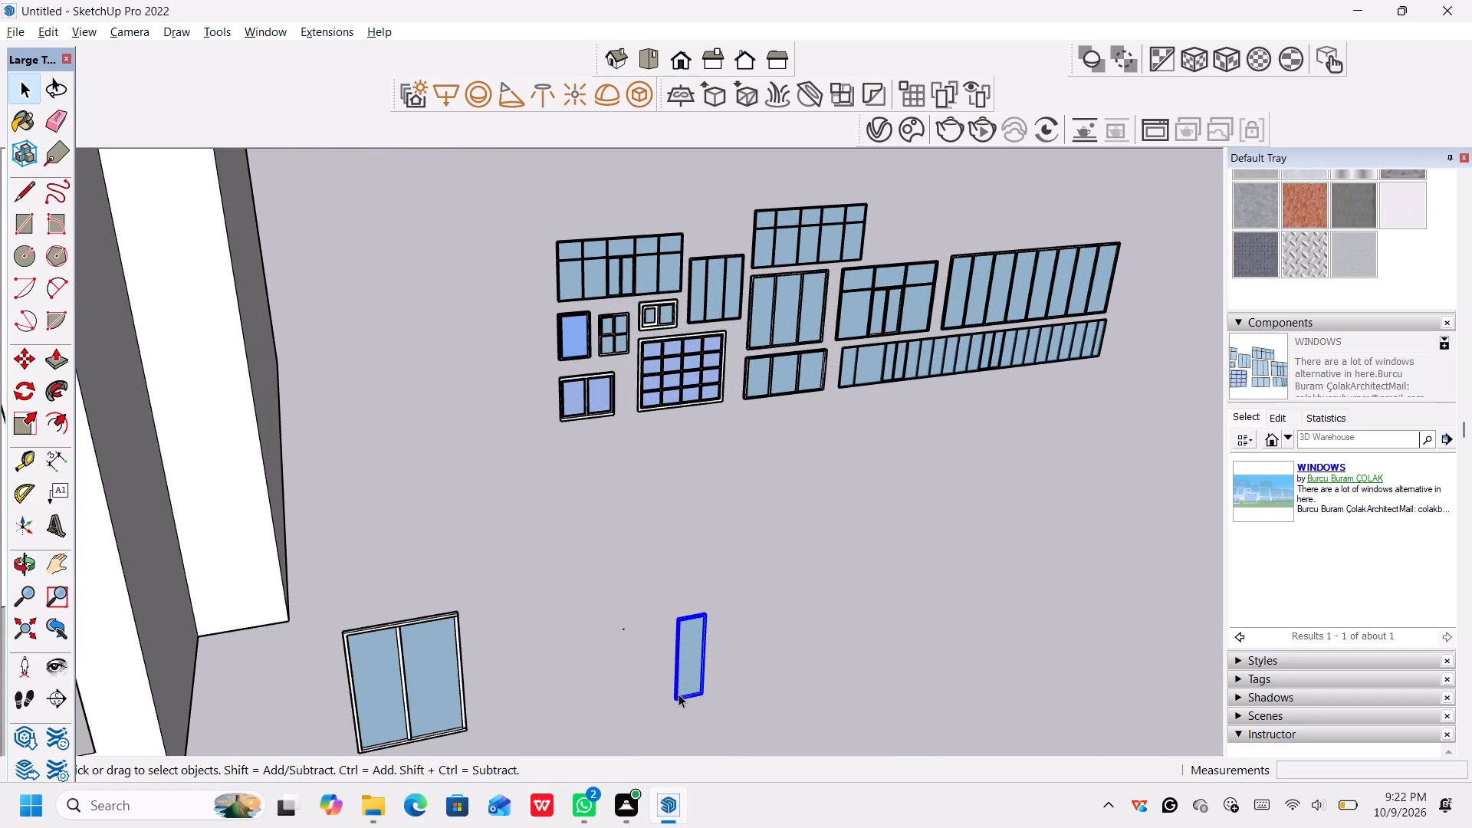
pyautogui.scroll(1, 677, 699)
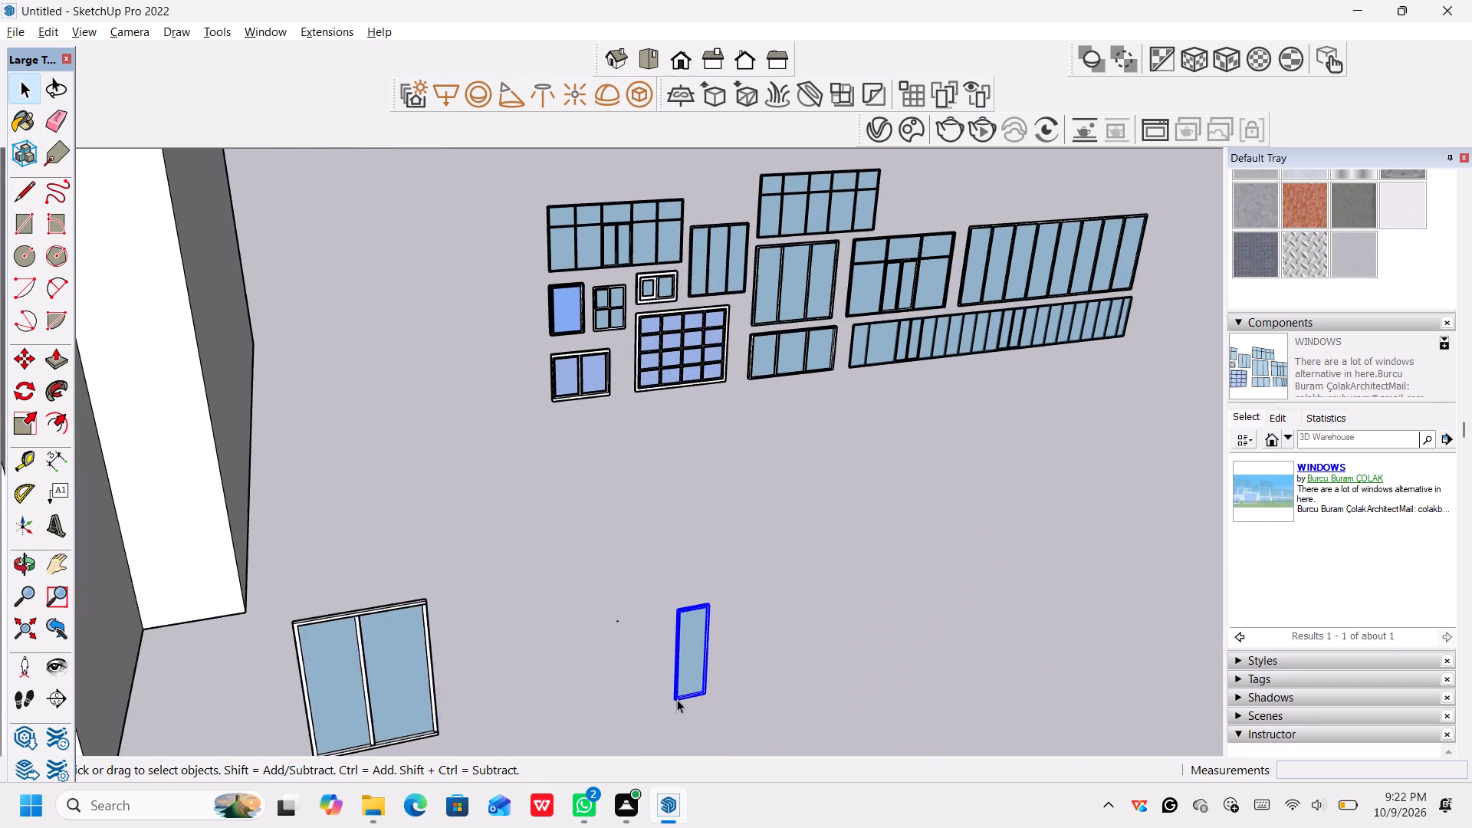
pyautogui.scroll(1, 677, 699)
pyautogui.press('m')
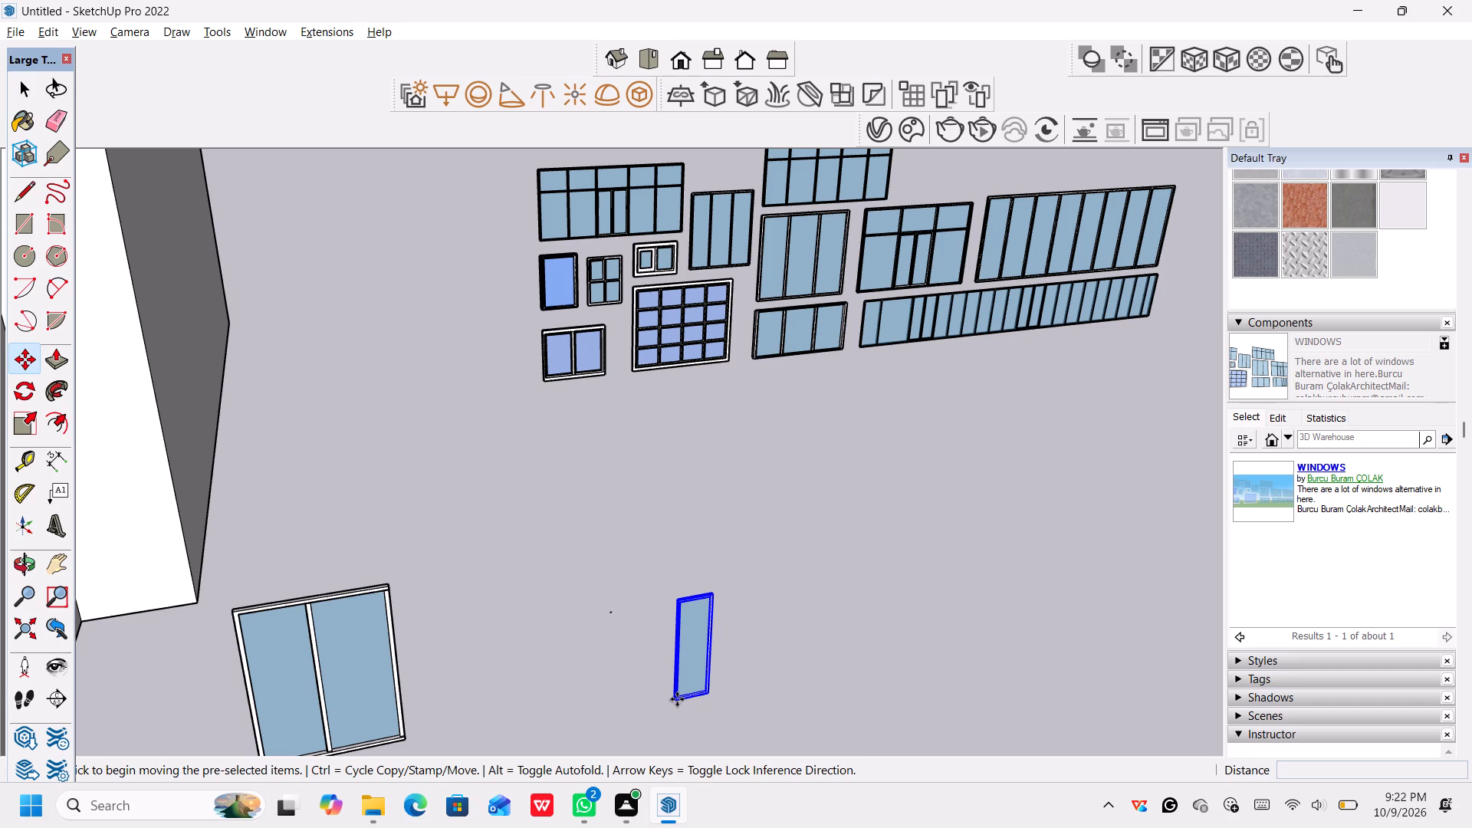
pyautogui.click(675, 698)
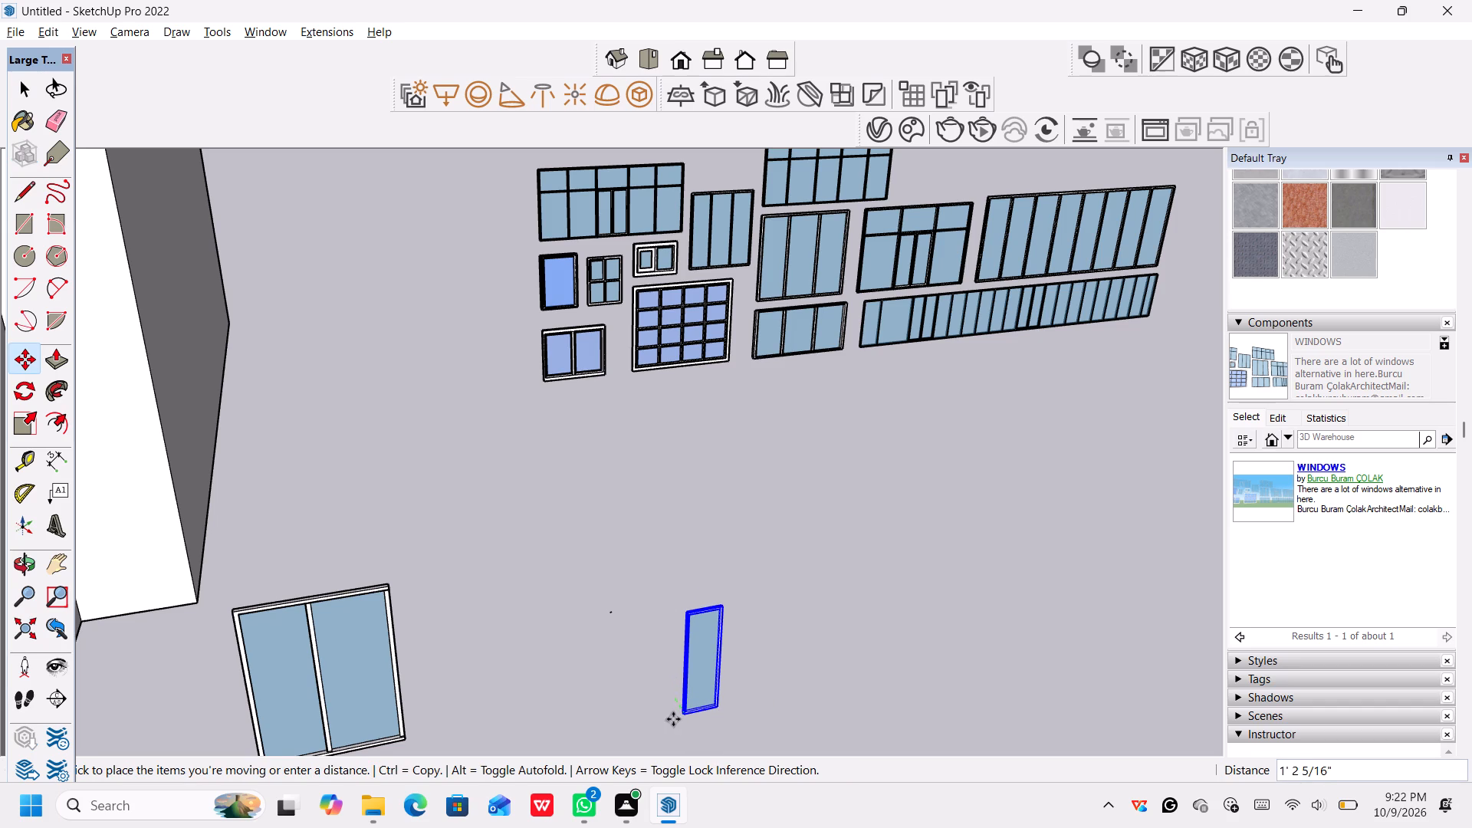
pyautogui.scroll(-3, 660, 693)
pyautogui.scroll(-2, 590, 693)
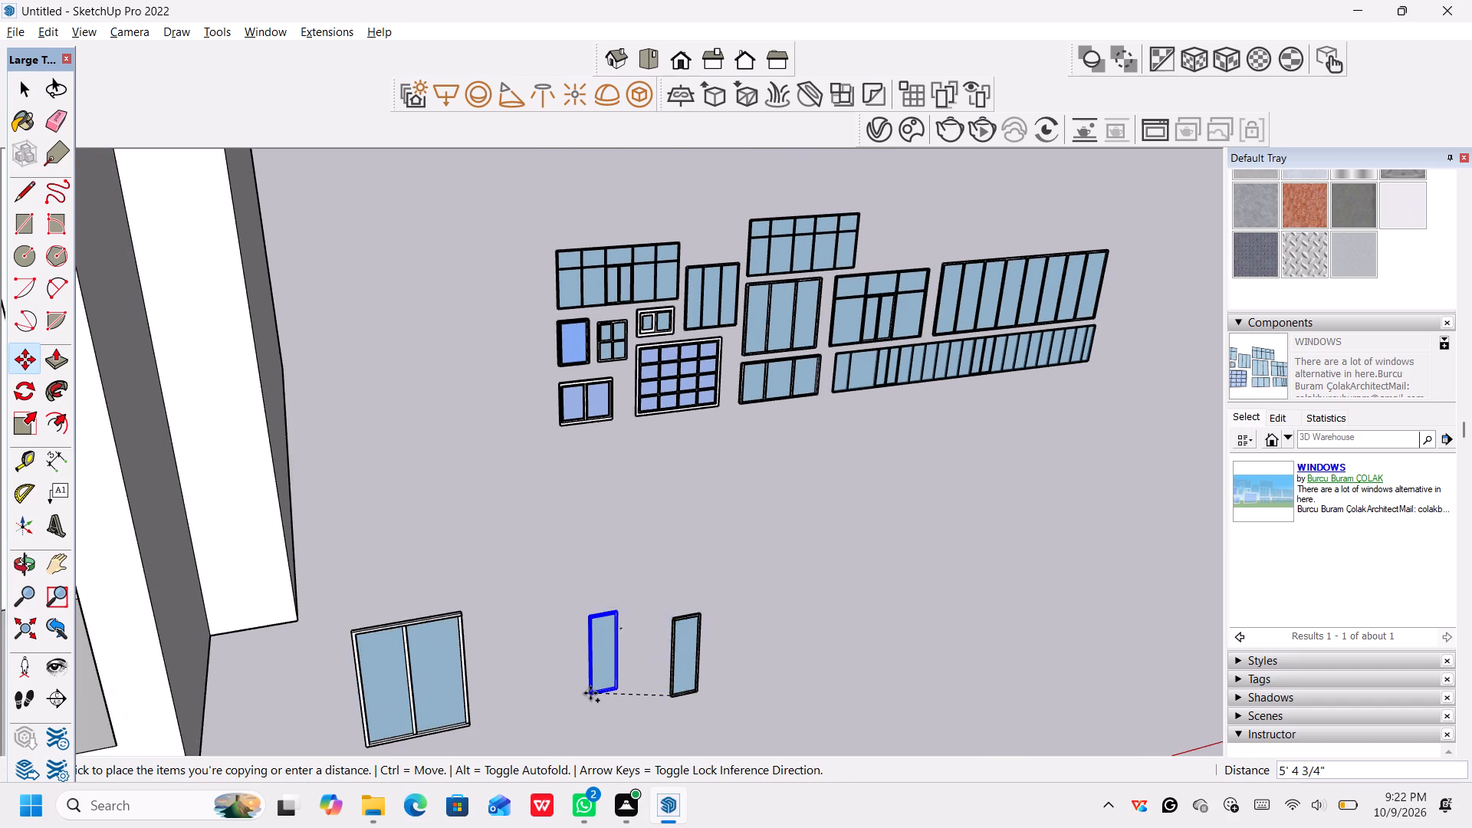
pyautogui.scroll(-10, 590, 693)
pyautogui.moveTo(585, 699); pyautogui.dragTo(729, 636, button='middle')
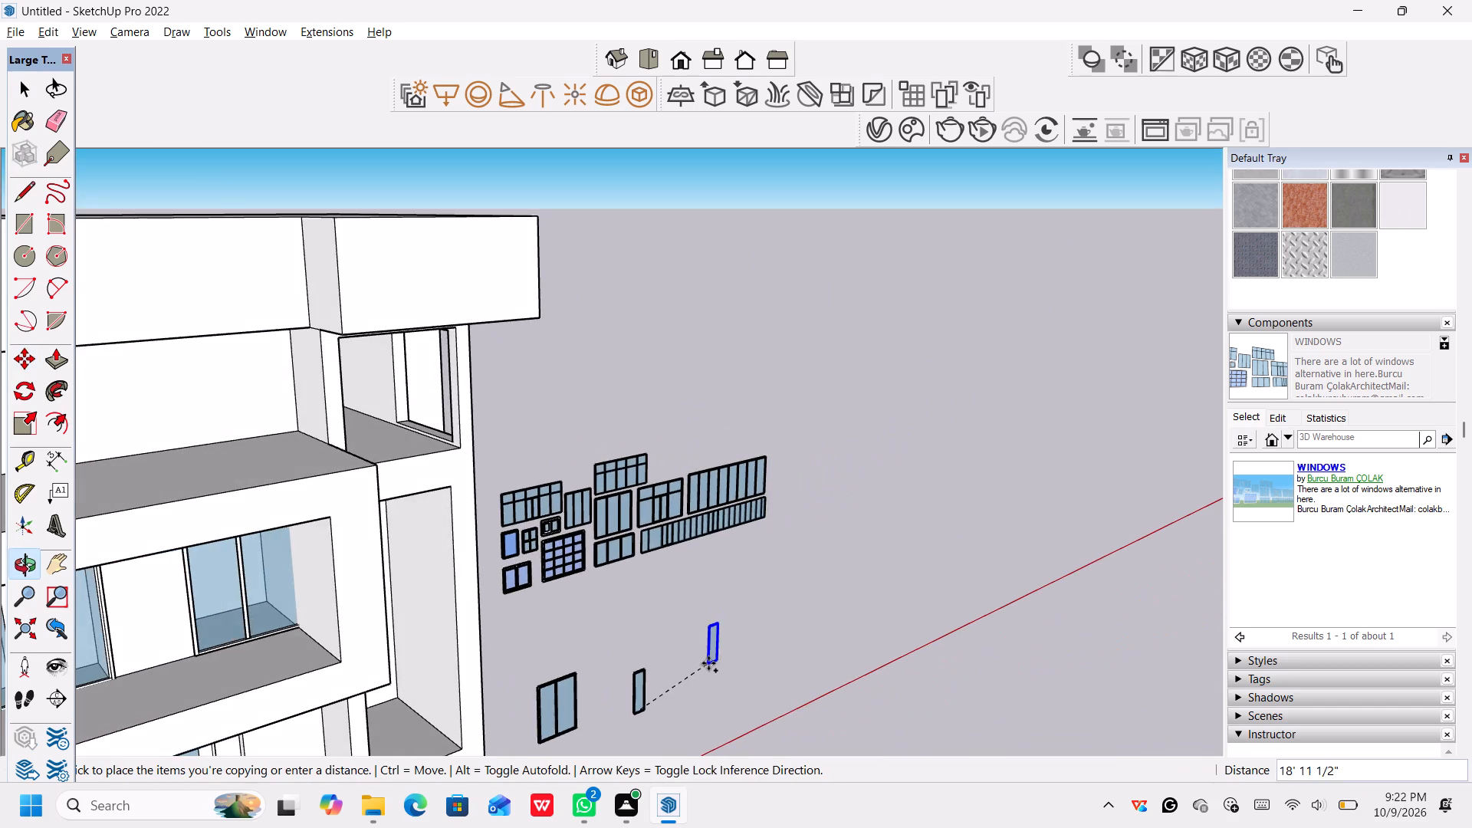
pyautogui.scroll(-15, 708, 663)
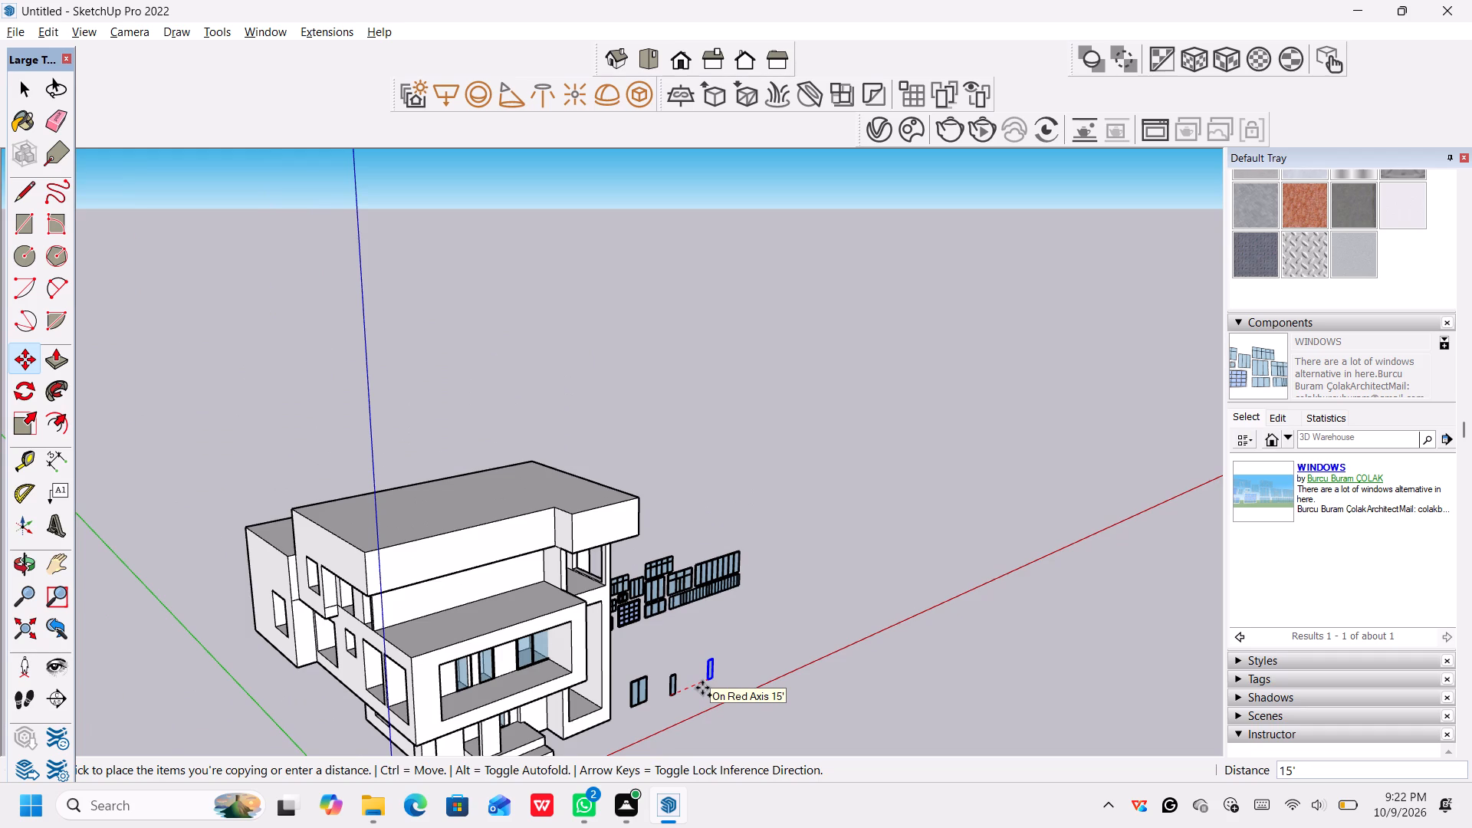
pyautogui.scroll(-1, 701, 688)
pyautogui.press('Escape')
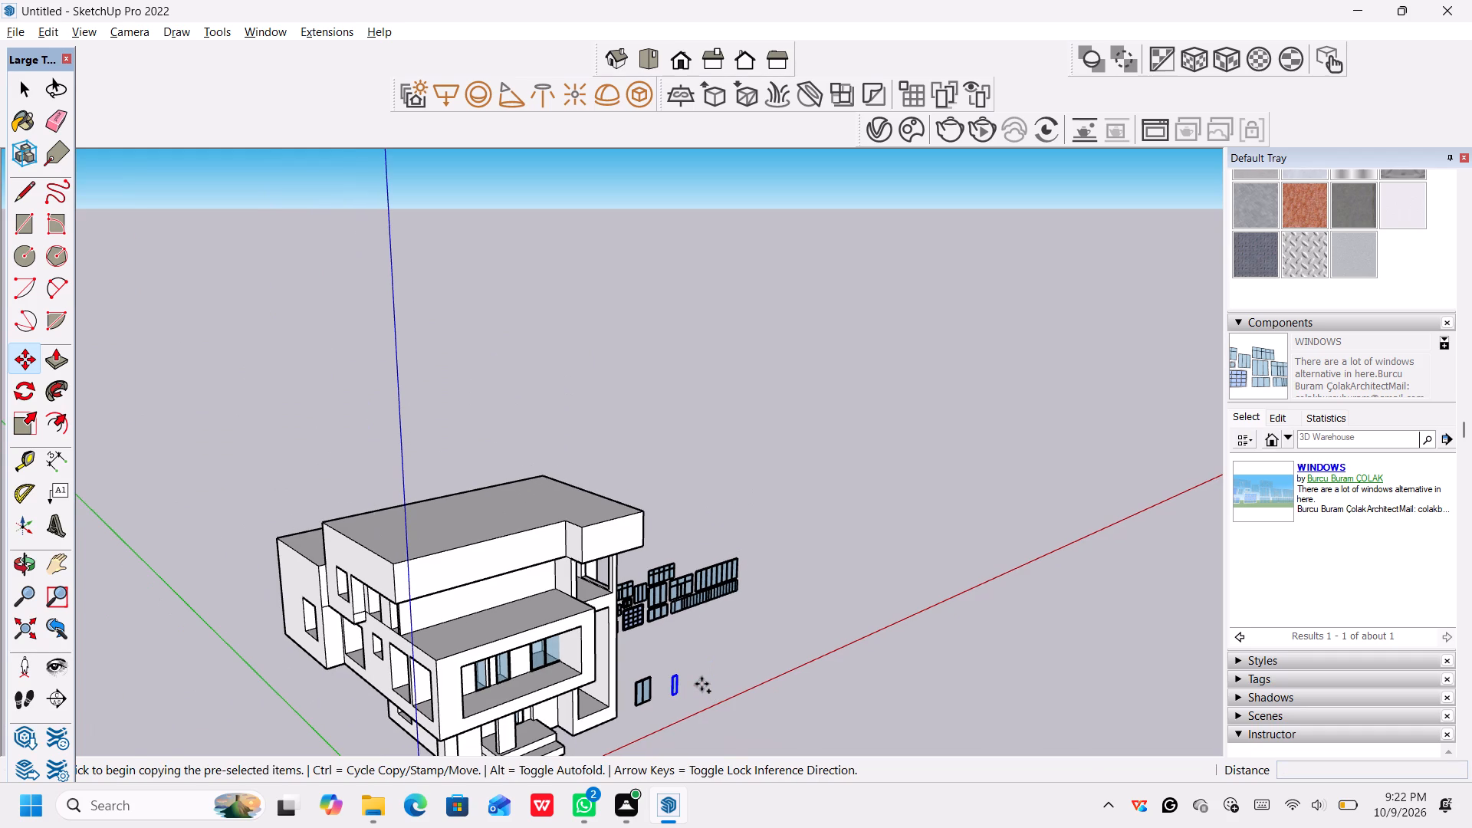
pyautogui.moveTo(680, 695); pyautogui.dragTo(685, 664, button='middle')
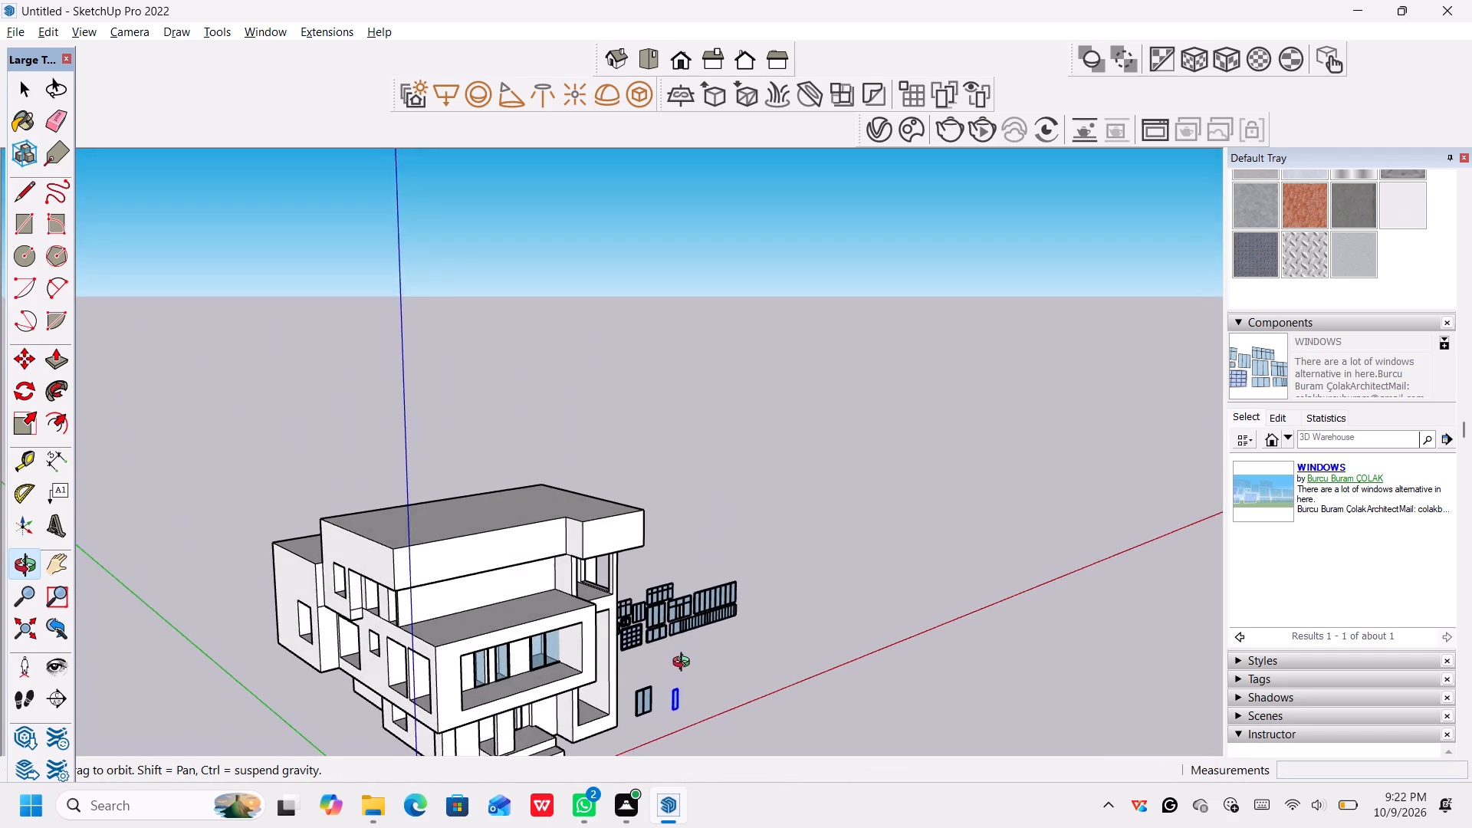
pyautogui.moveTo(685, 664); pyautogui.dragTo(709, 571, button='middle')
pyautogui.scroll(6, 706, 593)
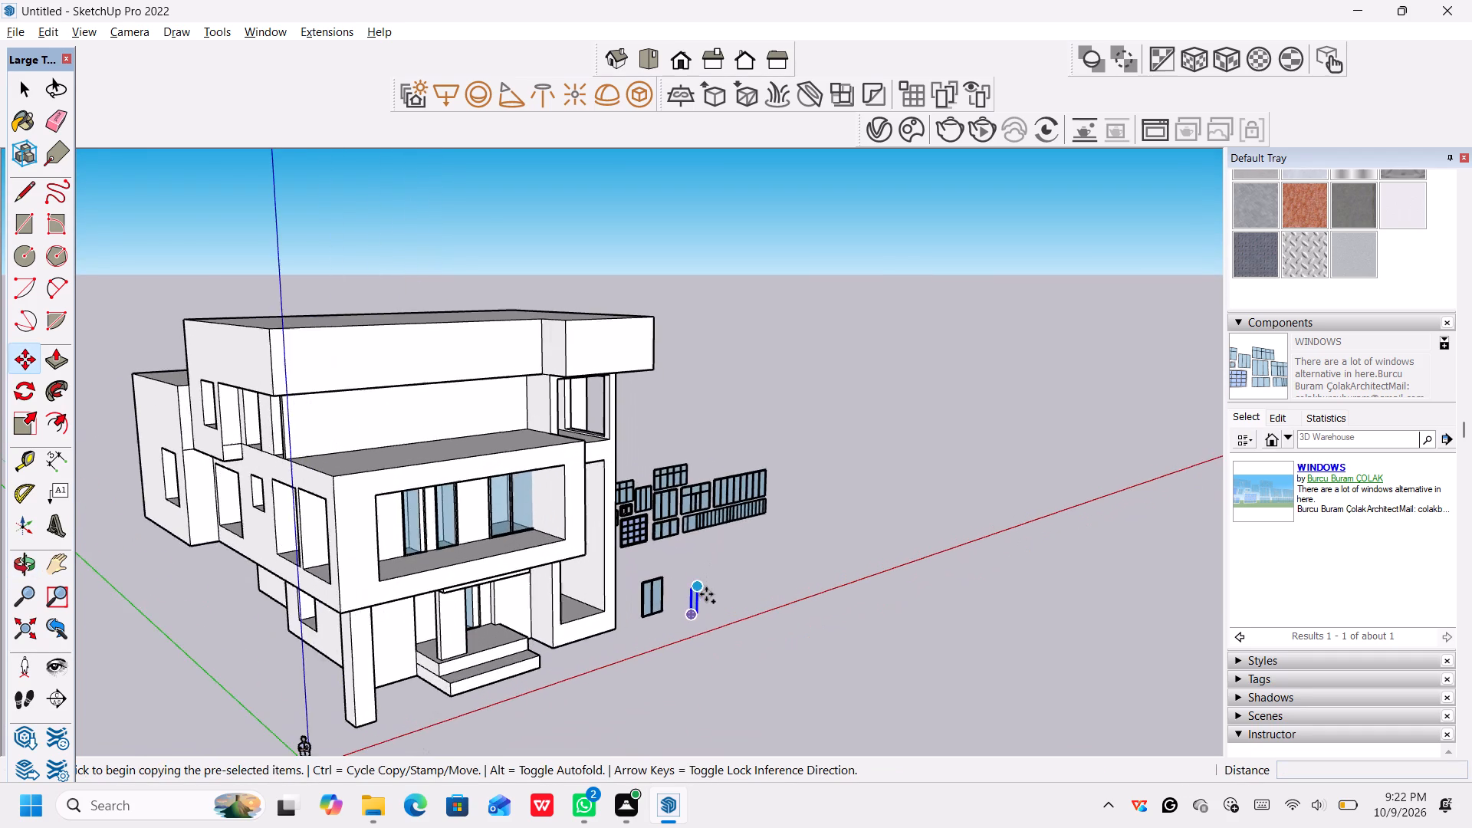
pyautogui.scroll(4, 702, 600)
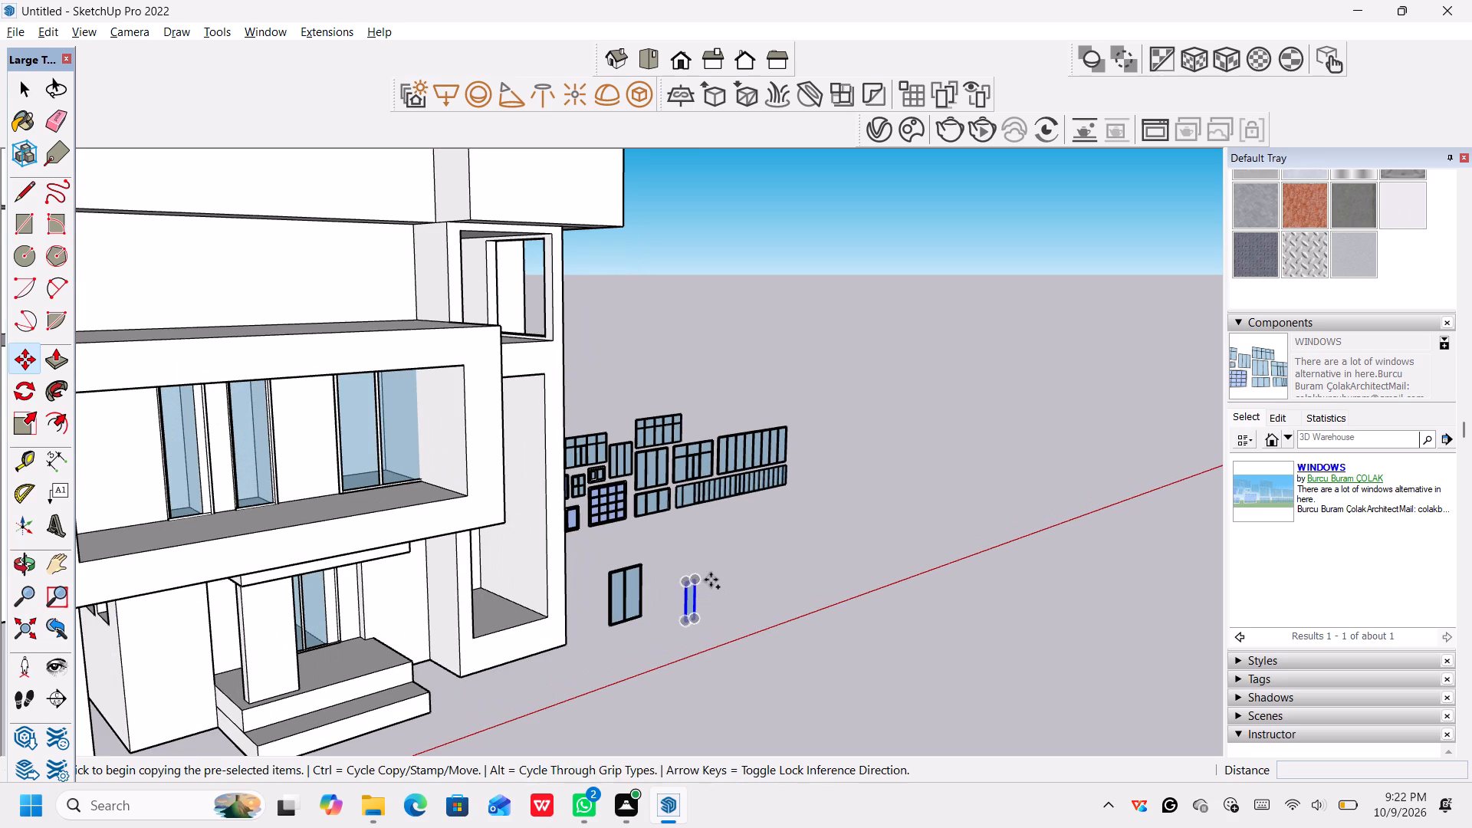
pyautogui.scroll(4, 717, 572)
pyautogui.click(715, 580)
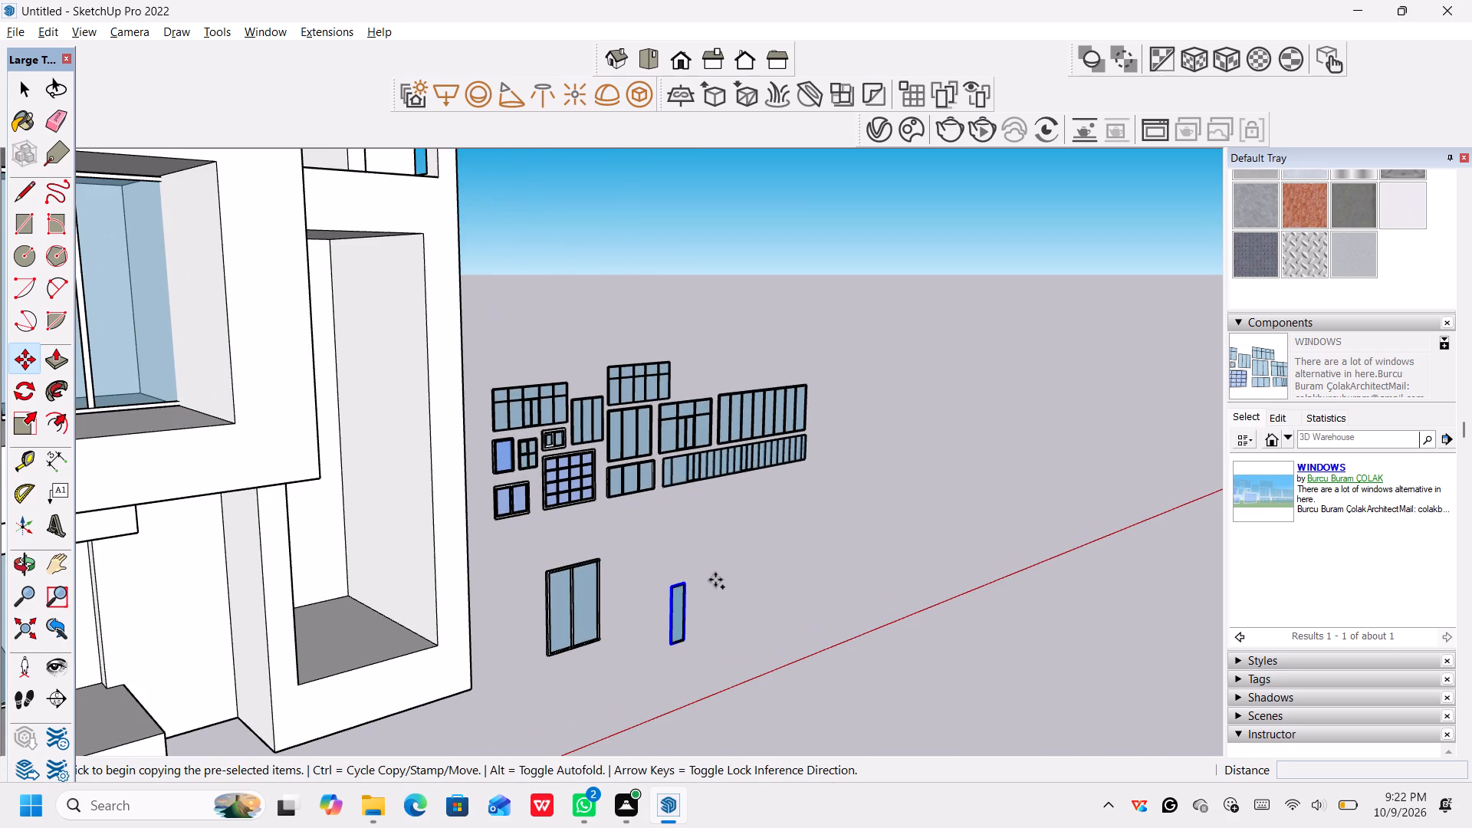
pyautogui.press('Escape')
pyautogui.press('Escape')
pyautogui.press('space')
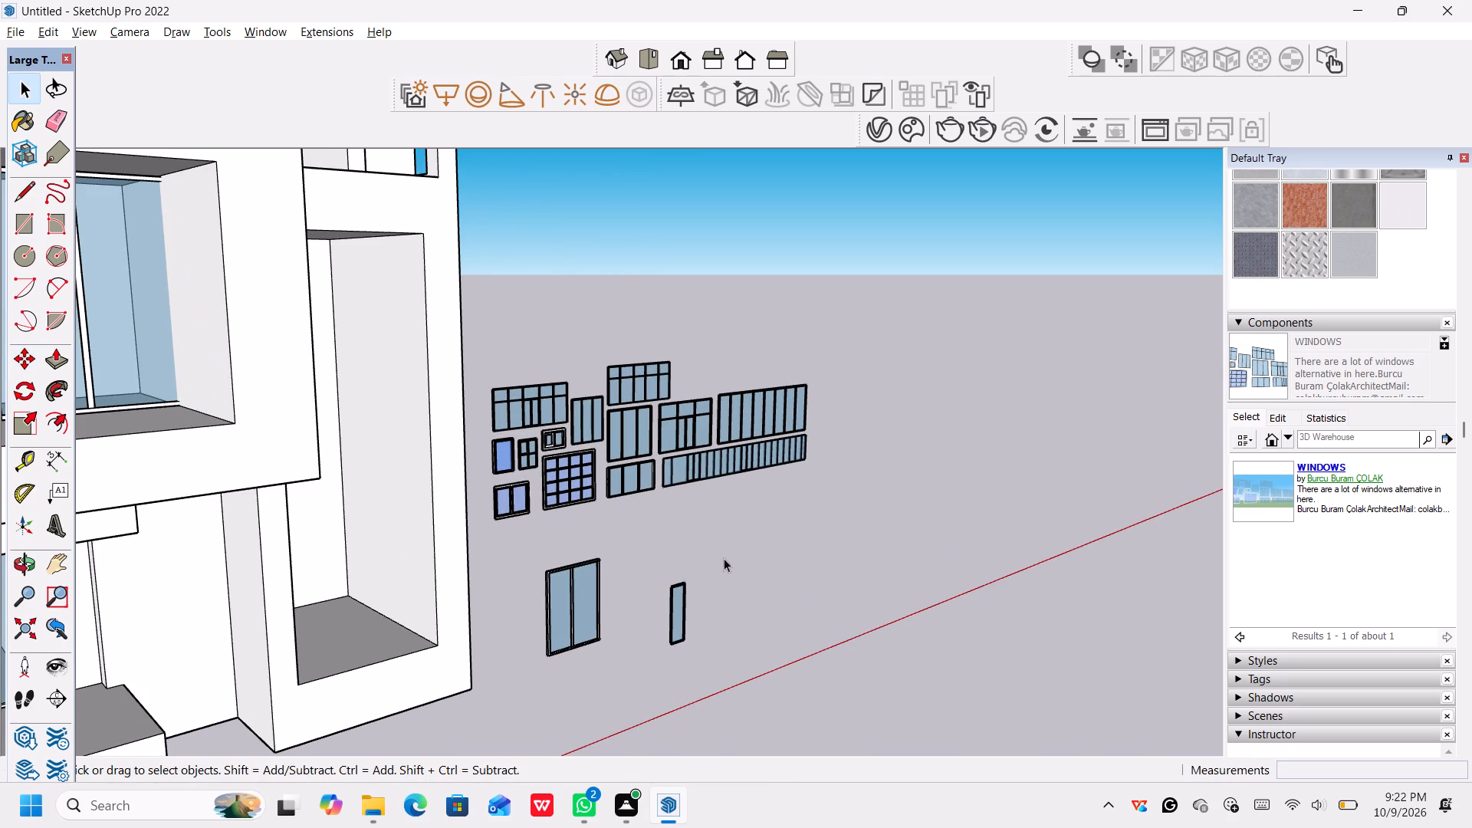
# Rotate the loose two-pane window and the narrow single-pane window beside the house together by 90 degrees about the vertical axis.
pyautogui.moveTo(727, 554); pyautogui.dragTo(517, 665)
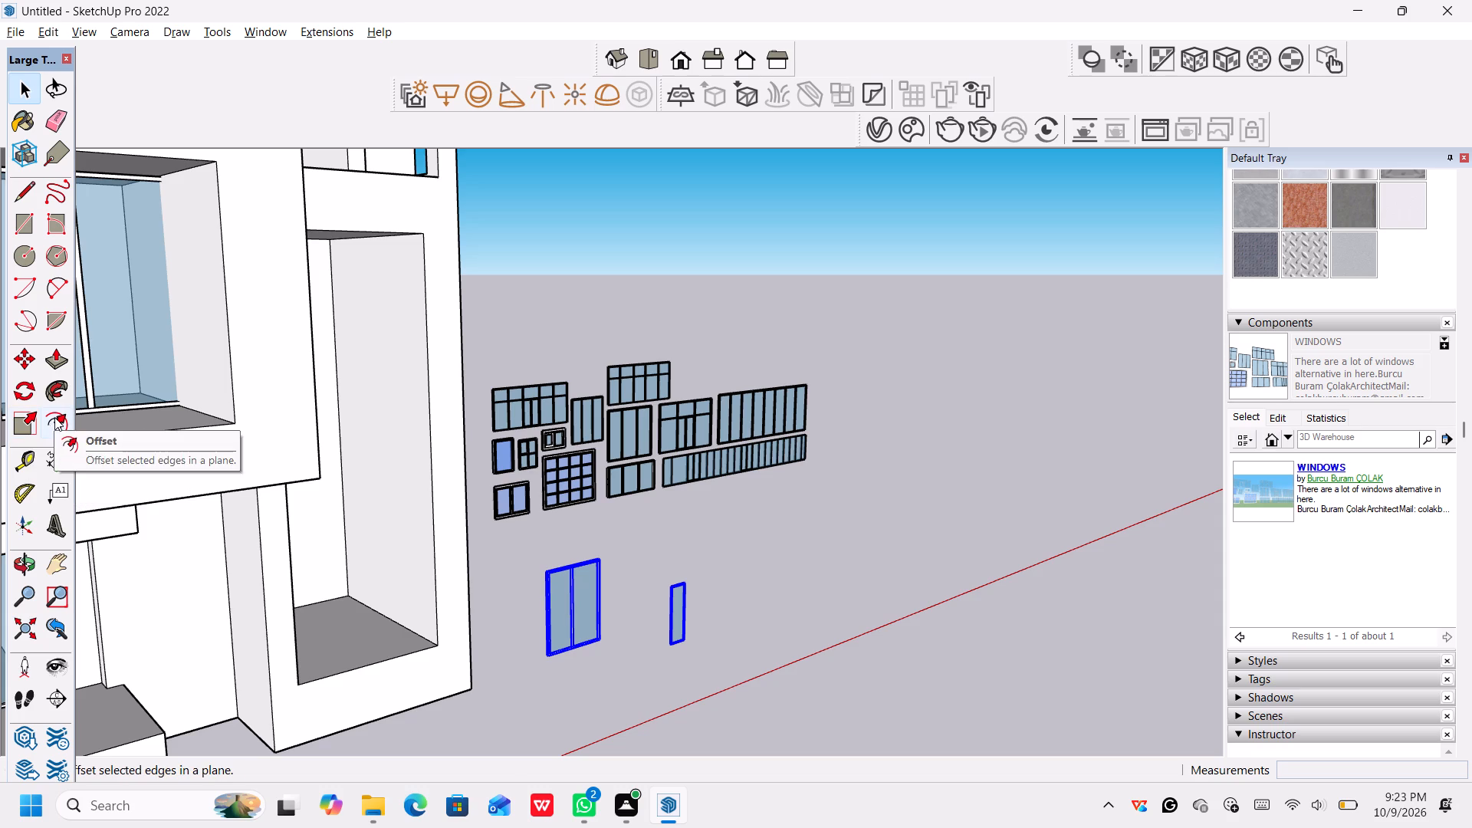
pyautogui.click(22, 389)
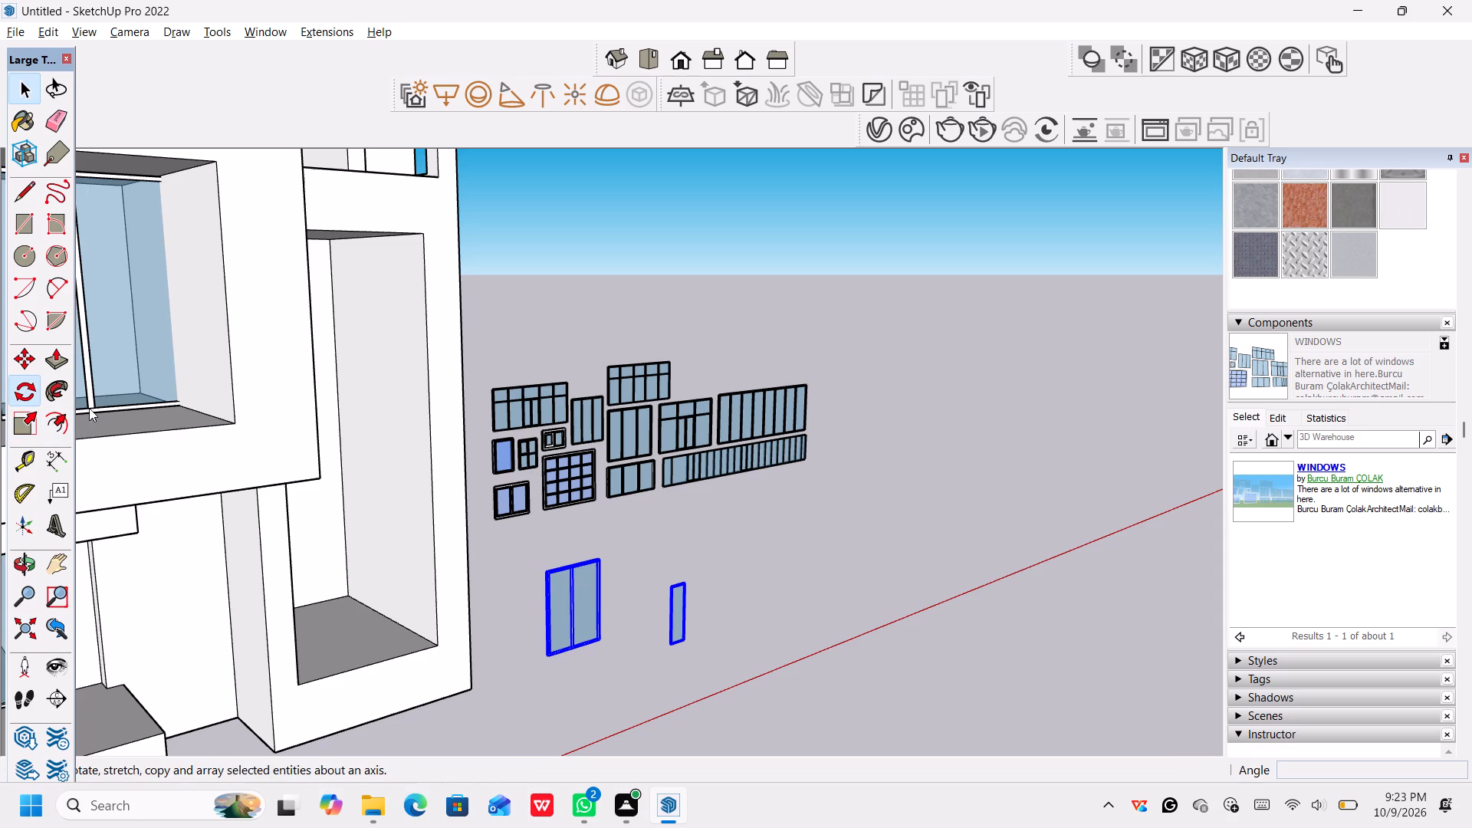
pyautogui.scroll(1, 608, 574)
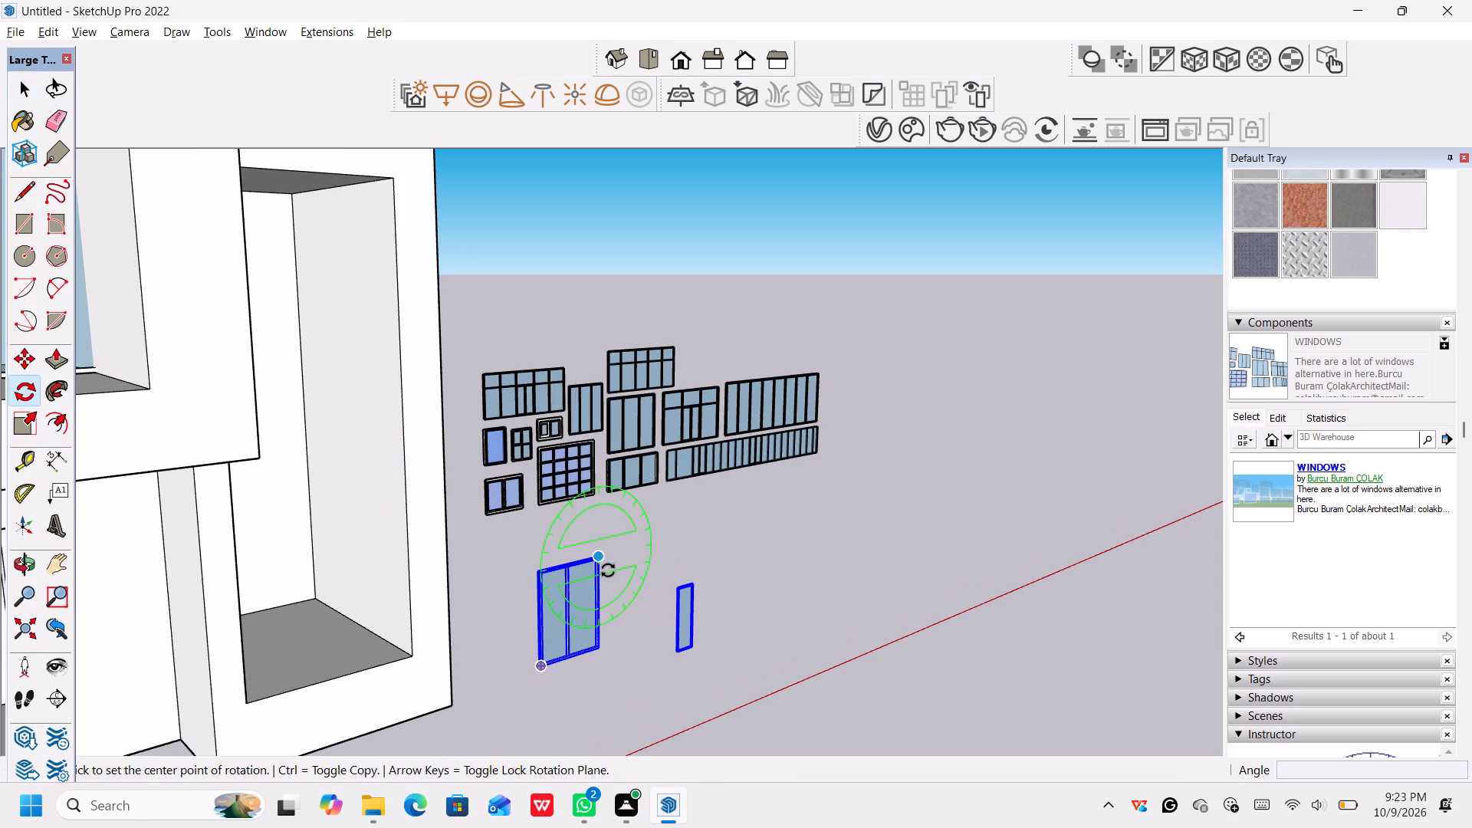
pyautogui.click(609, 571)
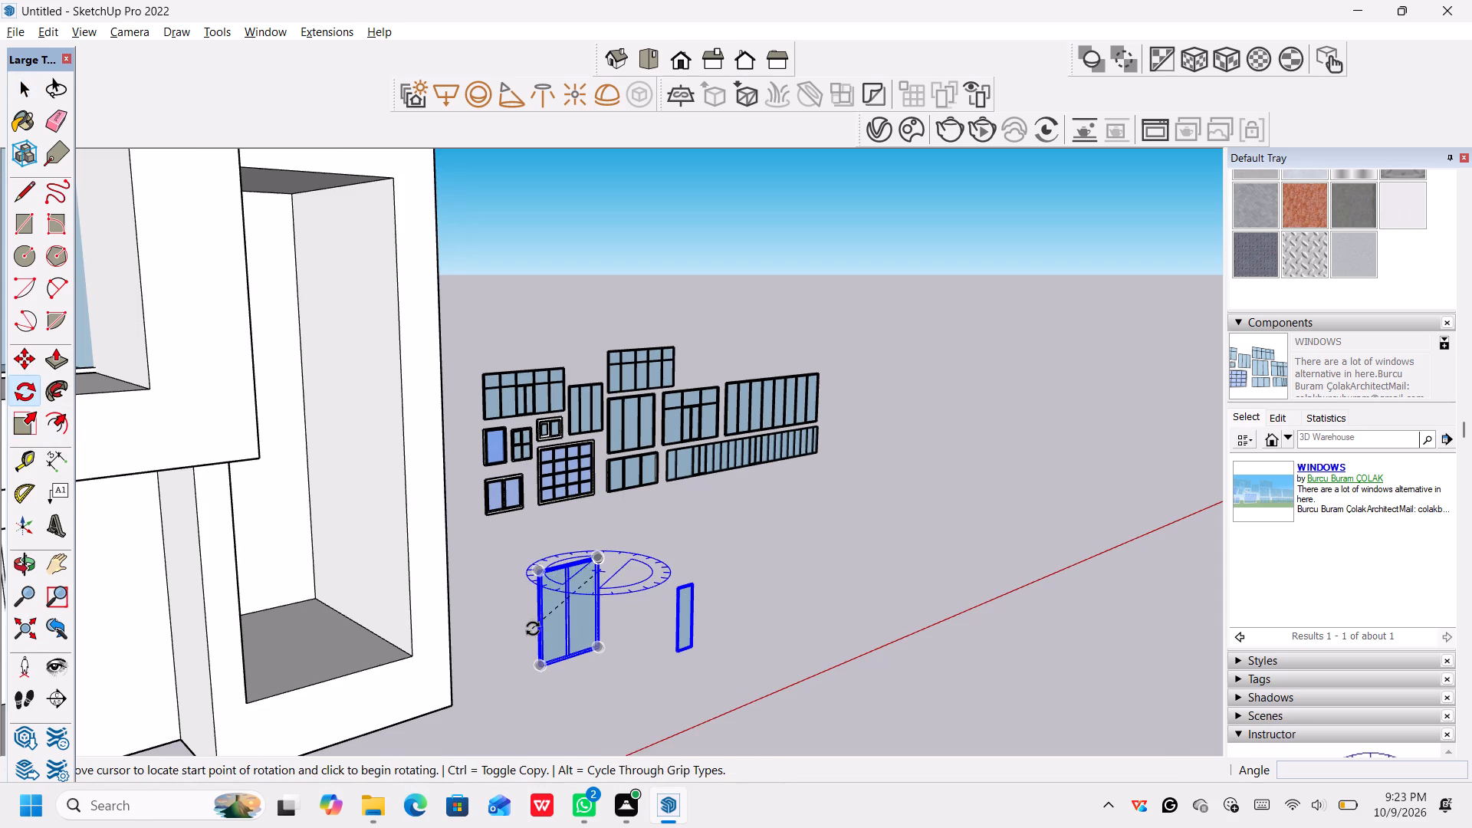
pyautogui.click(543, 613)
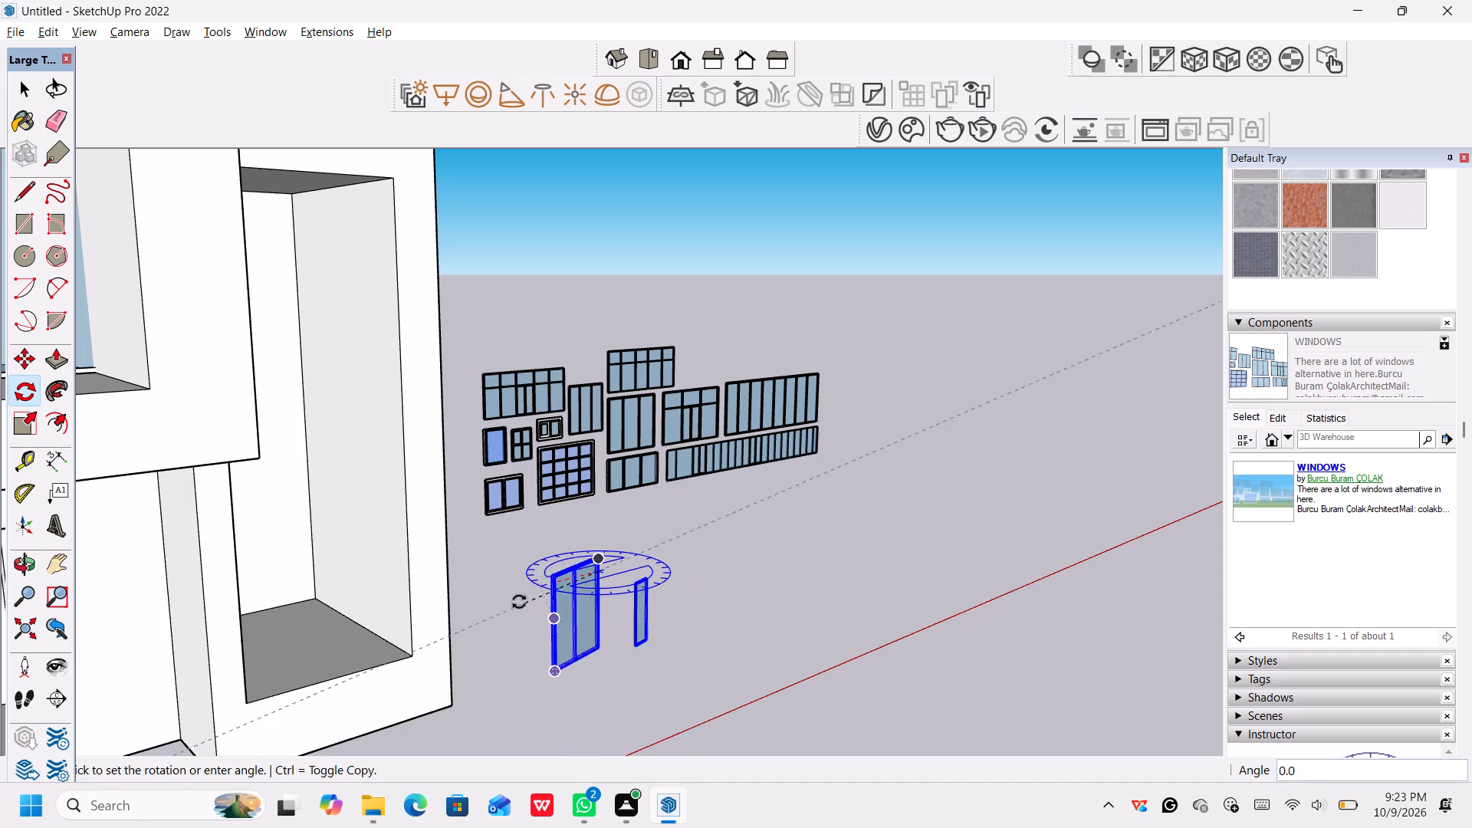
pyautogui.click(502, 533)
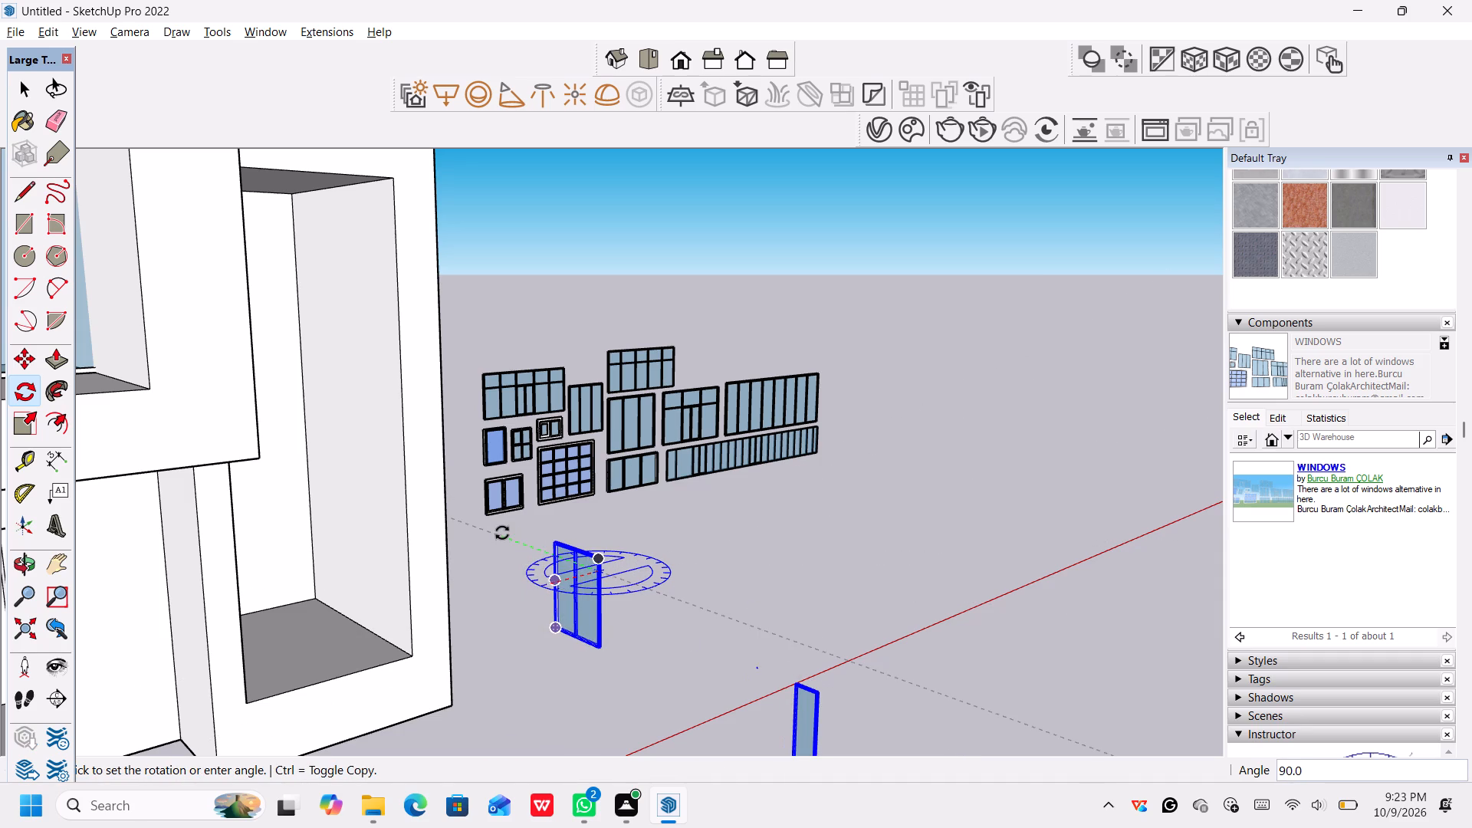
pyautogui.scroll(-17, 646, 627)
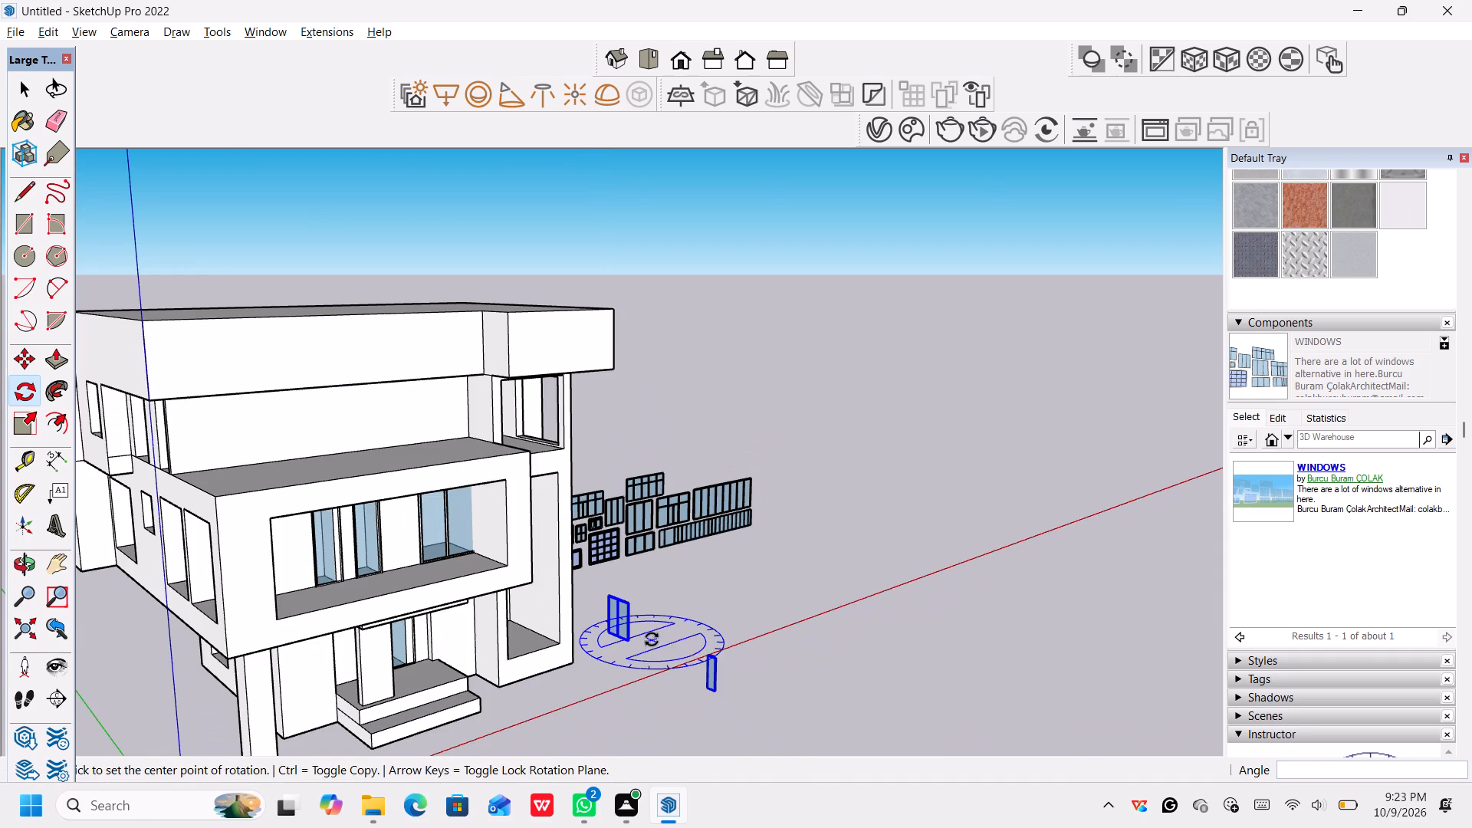
pyautogui.press('space')
# Copy the small white-framed two-pane window from the sample collection to the open ground beside the loose narrow window.
pyautogui.scroll(-3, 646, 640)
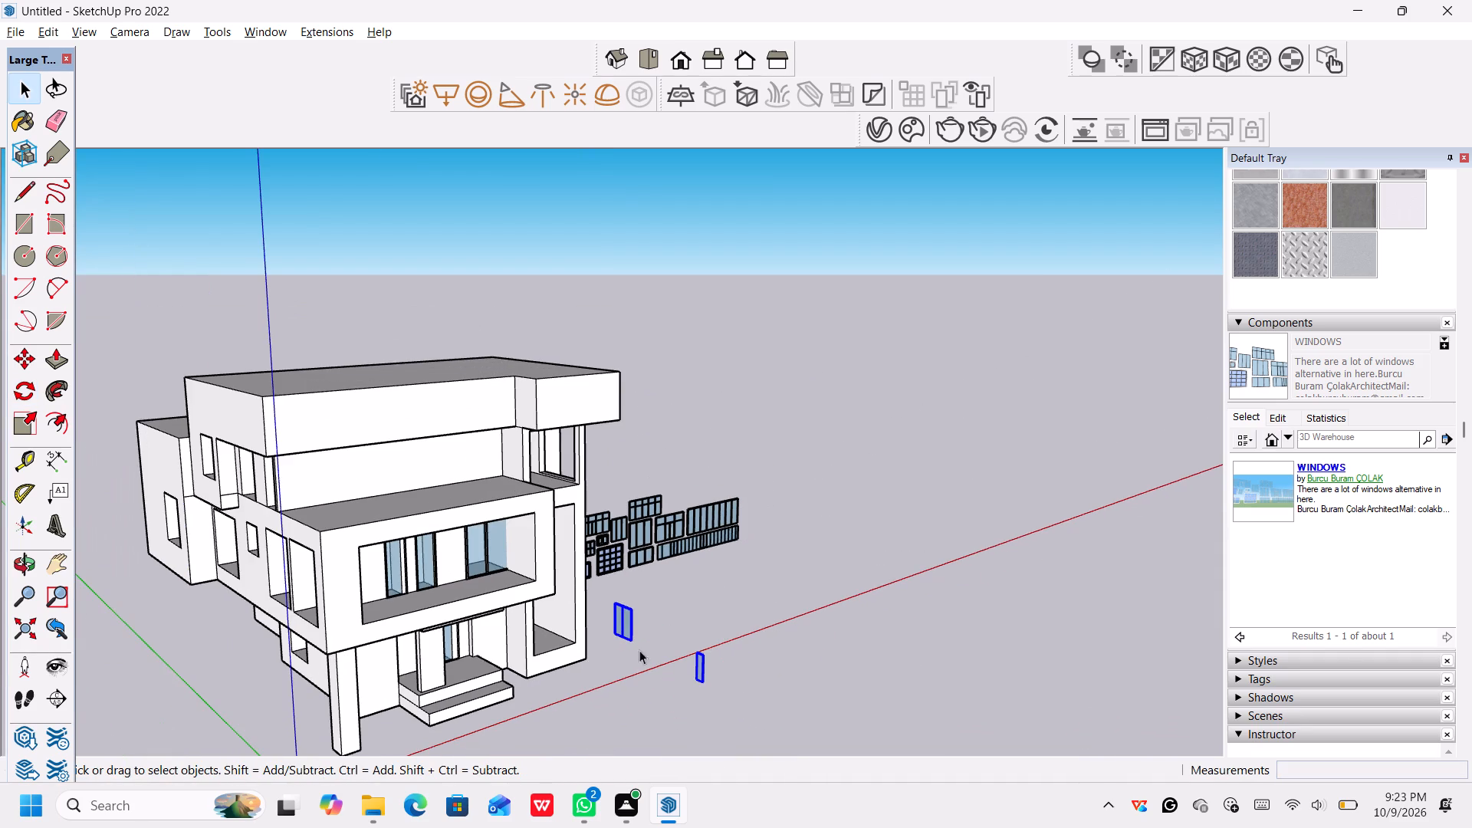
pyautogui.moveTo(636, 661); pyautogui.dragTo(657, 658, button='middle')
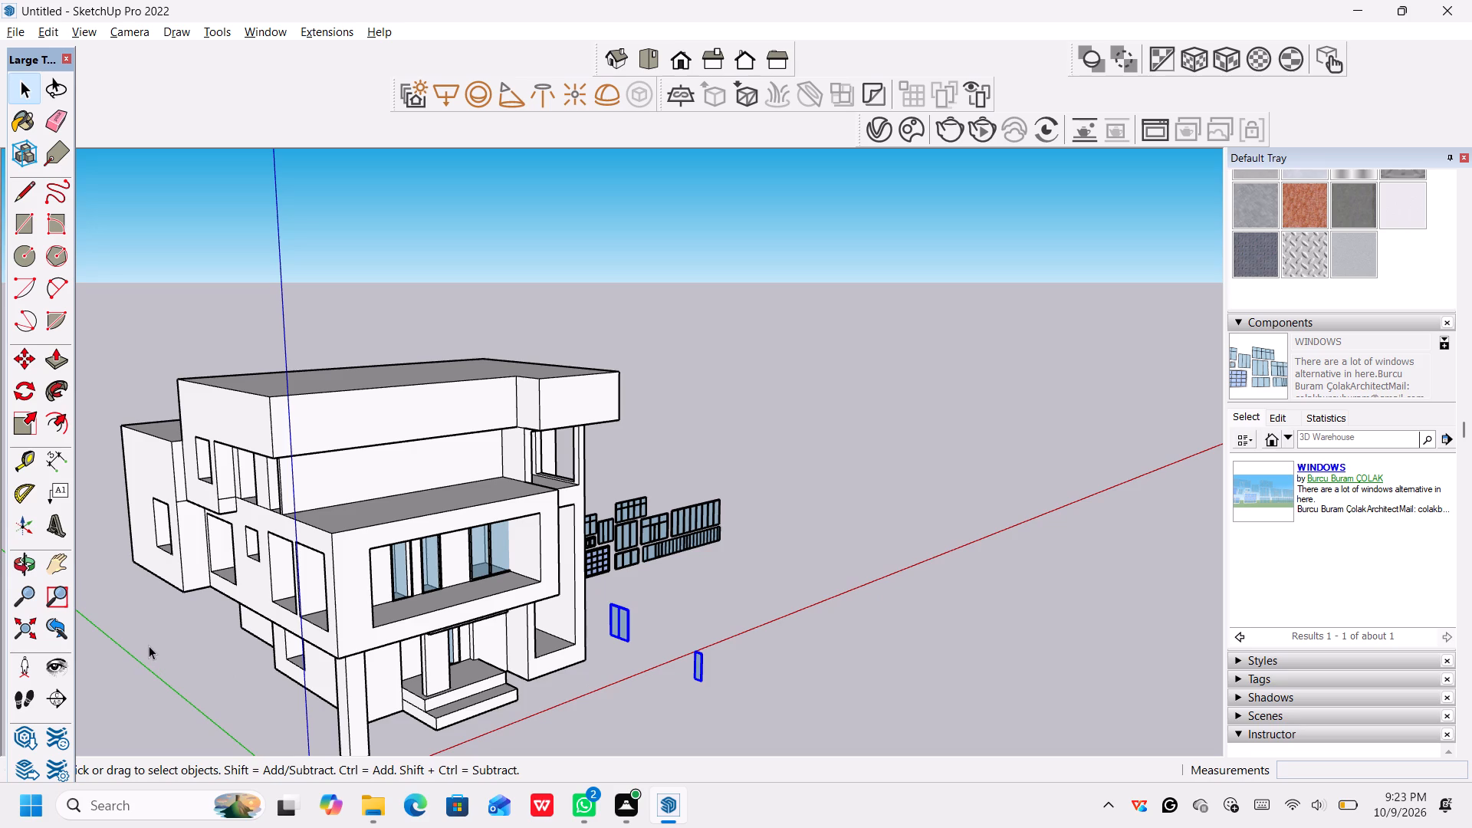
pyautogui.scroll(1, 626, 621)
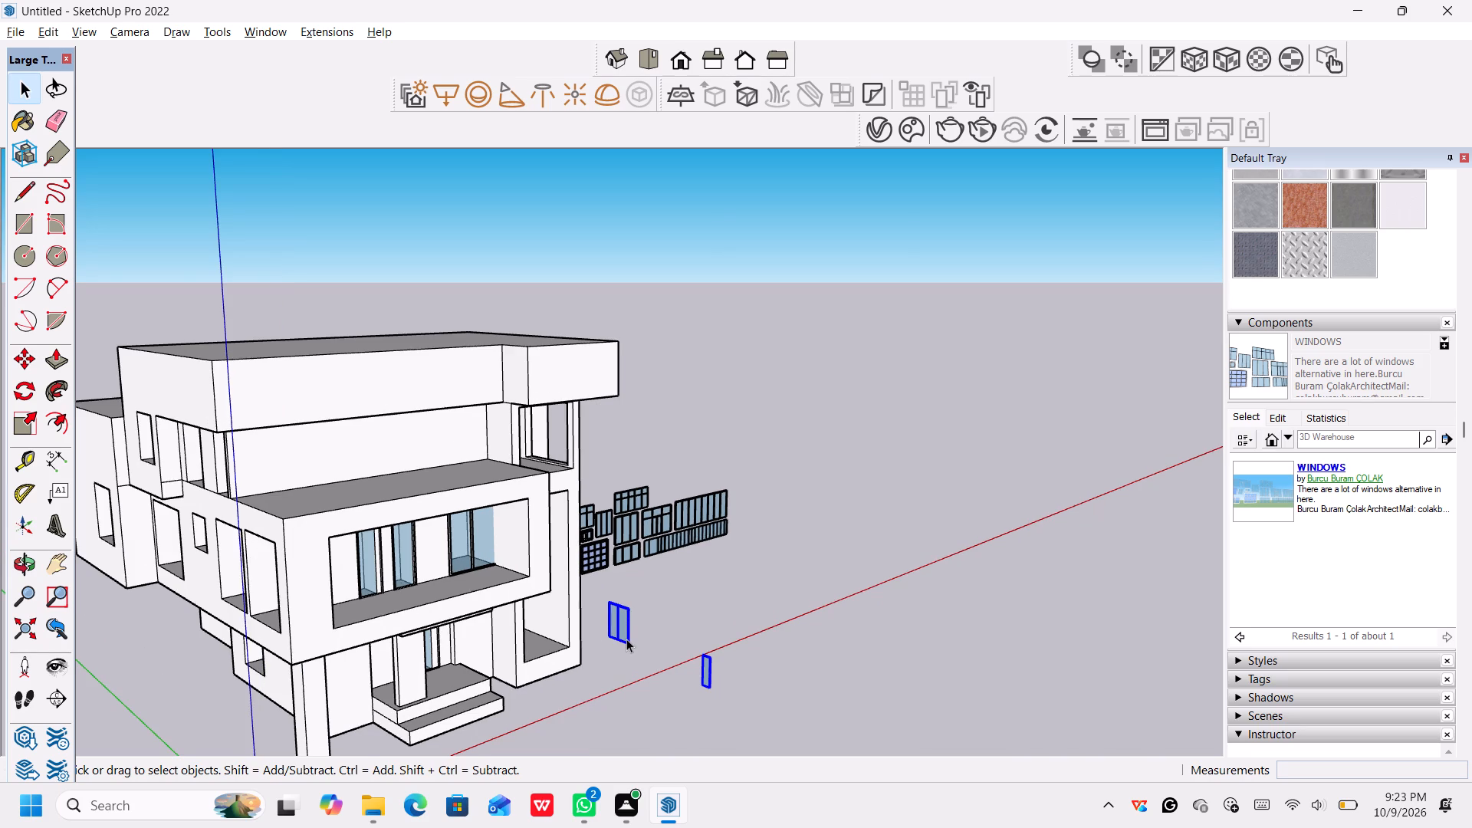
pyautogui.scroll(-1, 626, 639)
pyautogui.moveTo(644, 603); pyautogui.dragTo(542, 612, button='middle')
pyautogui.scroll(7, 660, 546)
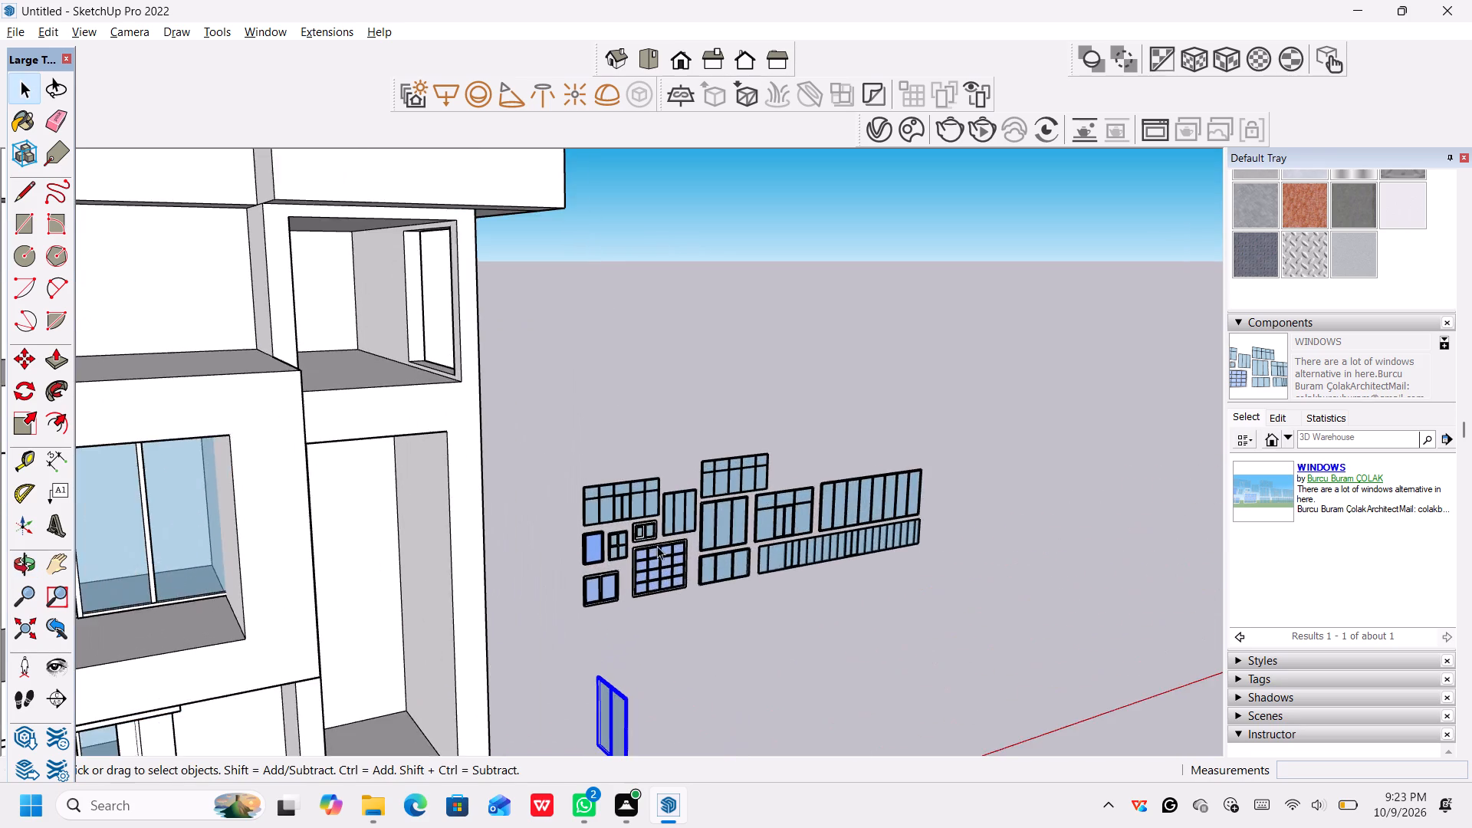
pyautogui.scroll(14, 649, 545)
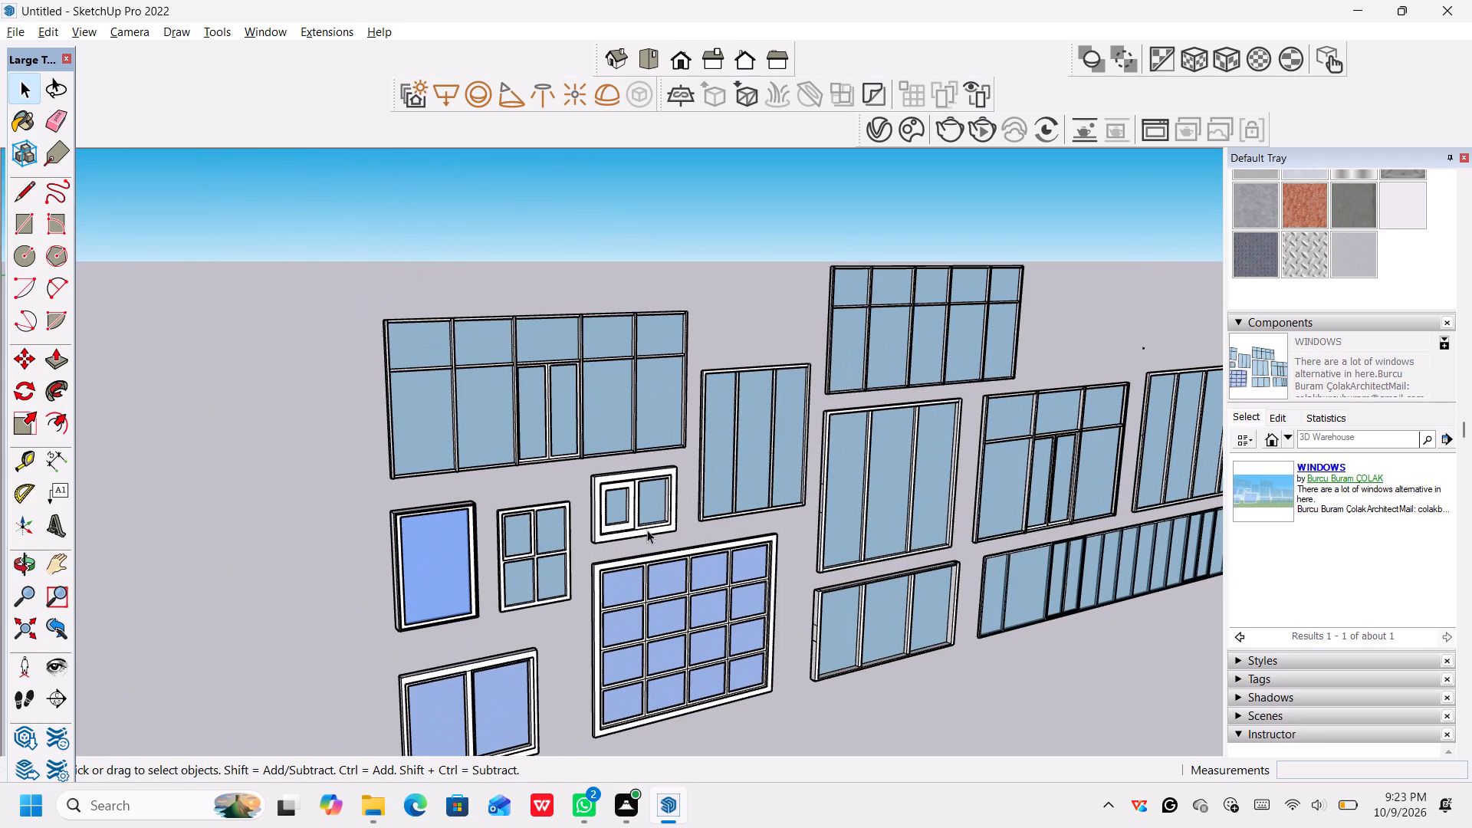
pyautogui.click(632, 531)
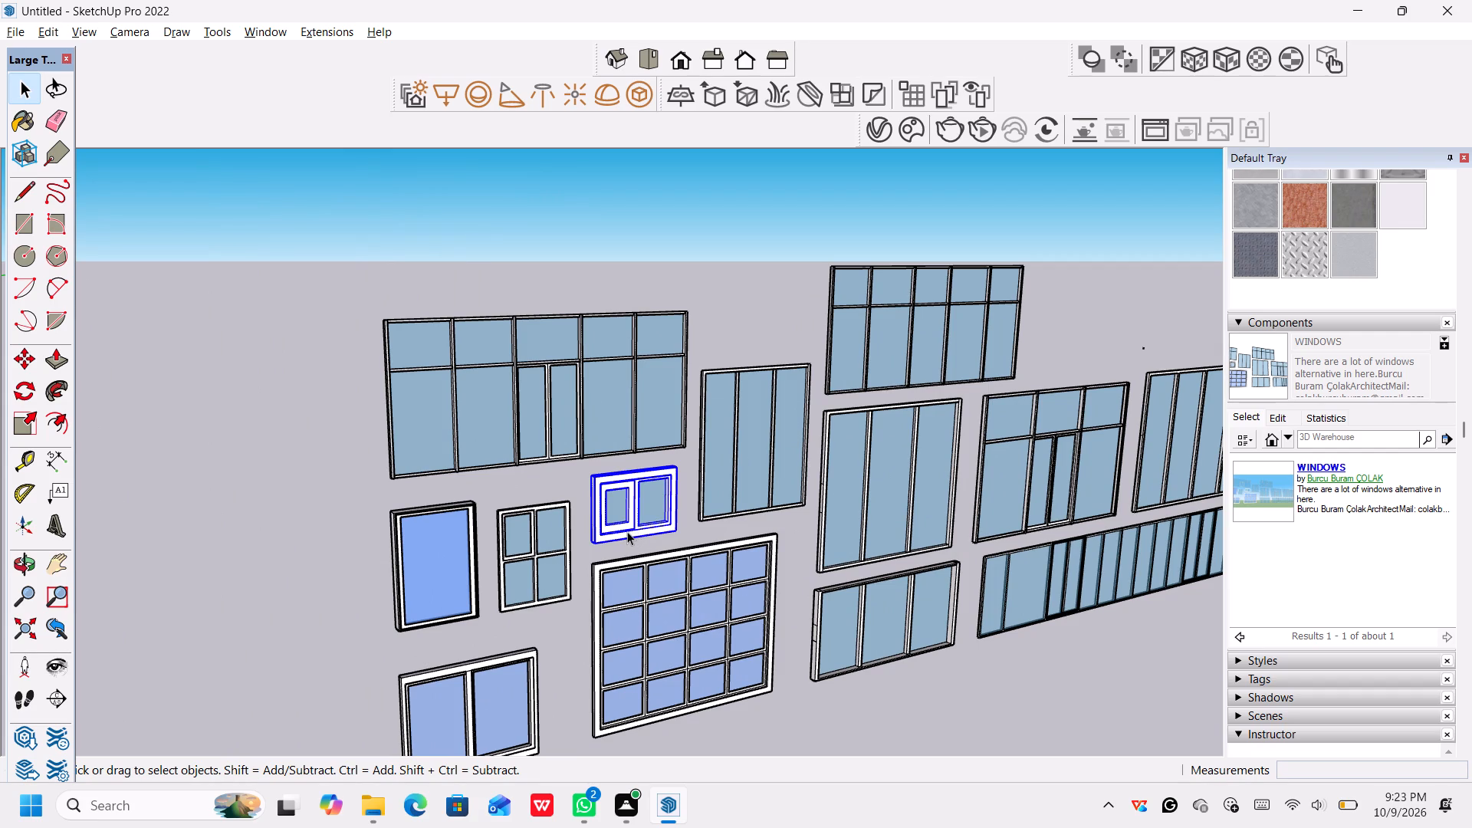
pyautogui.press('m')
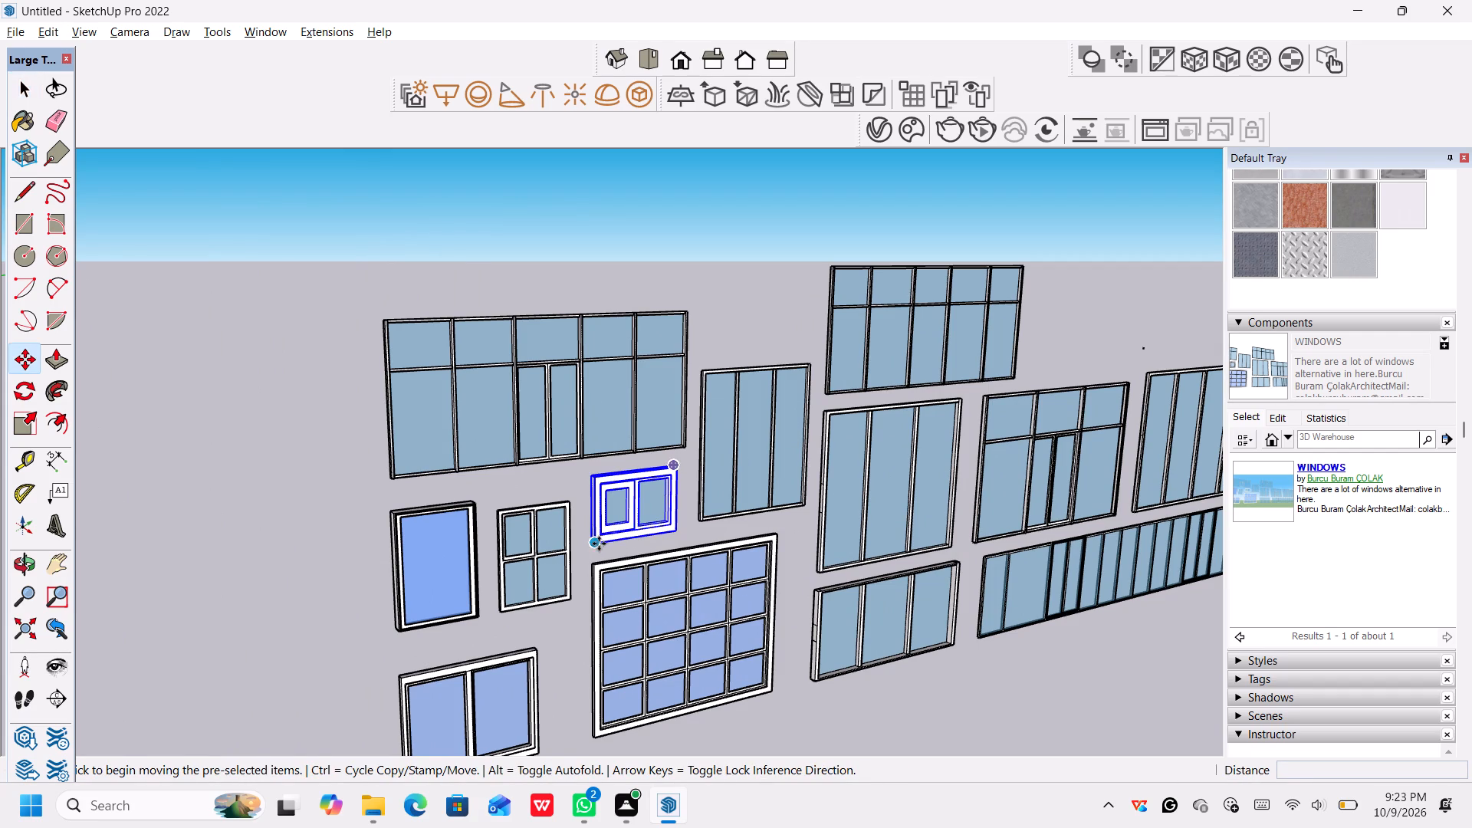
pyautogui.click(597, 544)
pyautogui.scroll(-6, 887, 773)
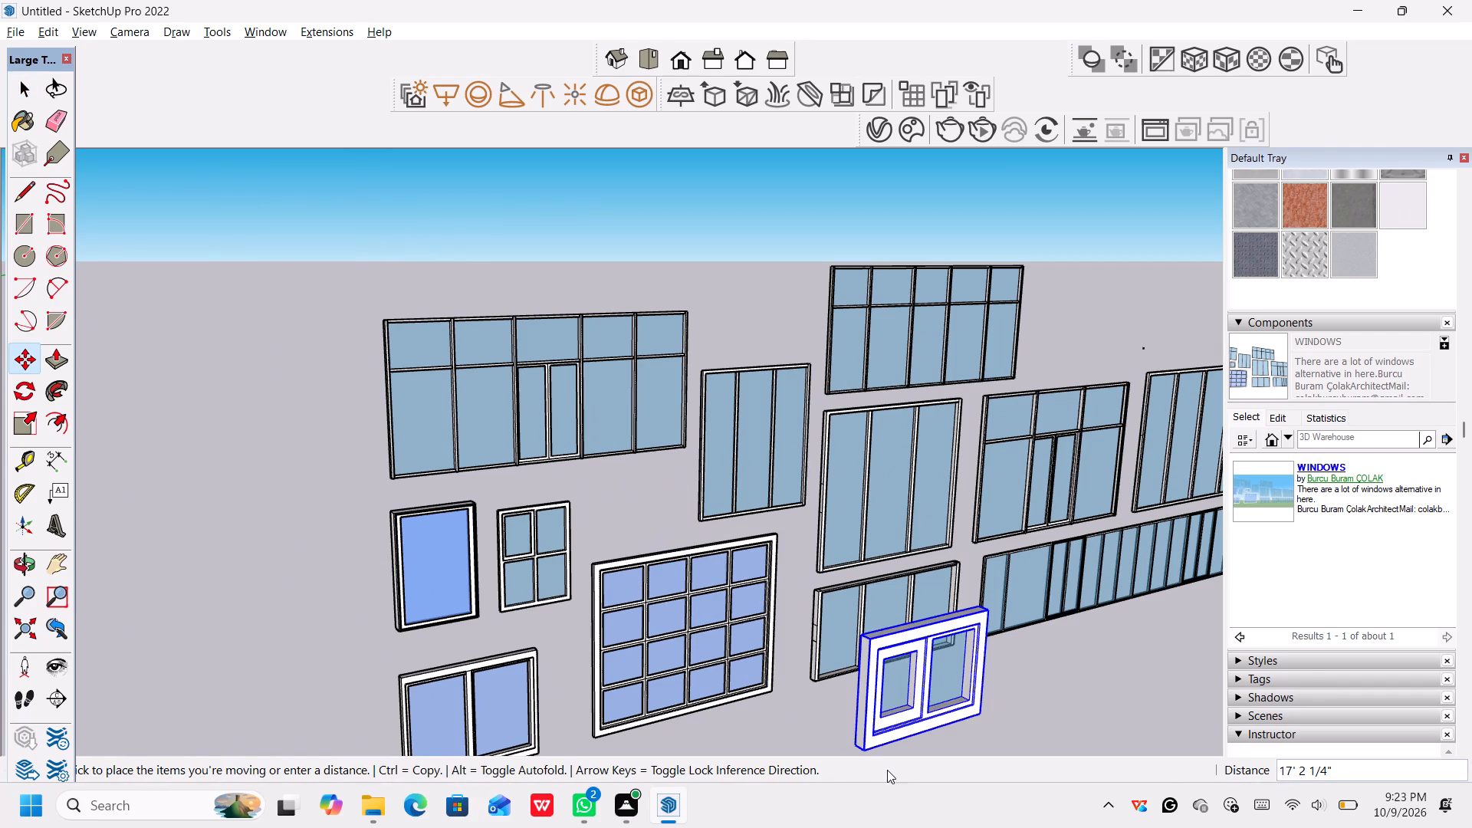
pyautogui.scroll(-4, 870, 729)
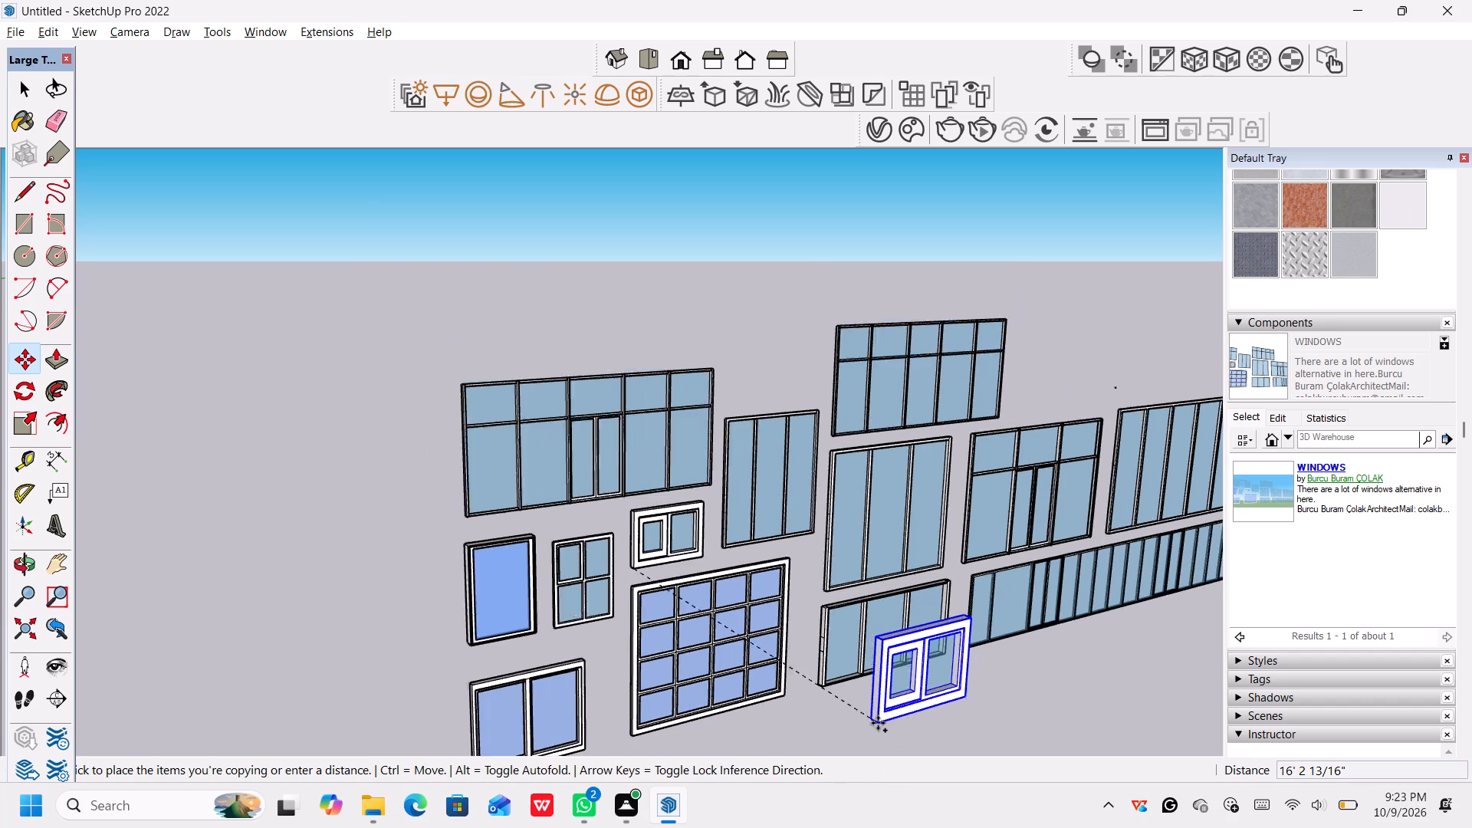
pyautogui.scroll(-9, 878, 723)
pyautogui.moveTo(878, 723); pyautogui.dragTo(908, 701, button='middle')
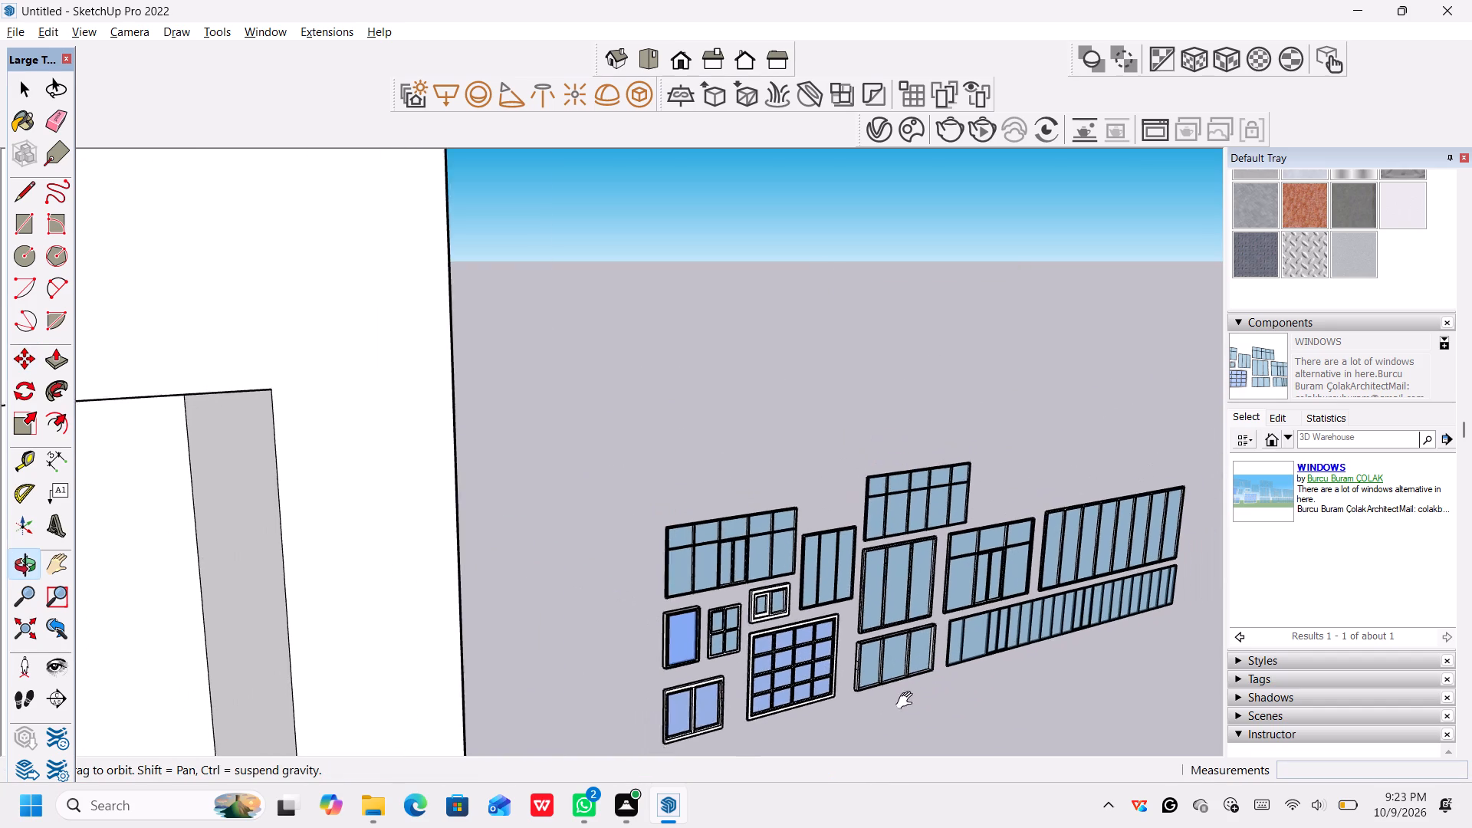
pyautogui.moveTo(908, 701); pyautogui.dragTo(945, 350, button='middle')
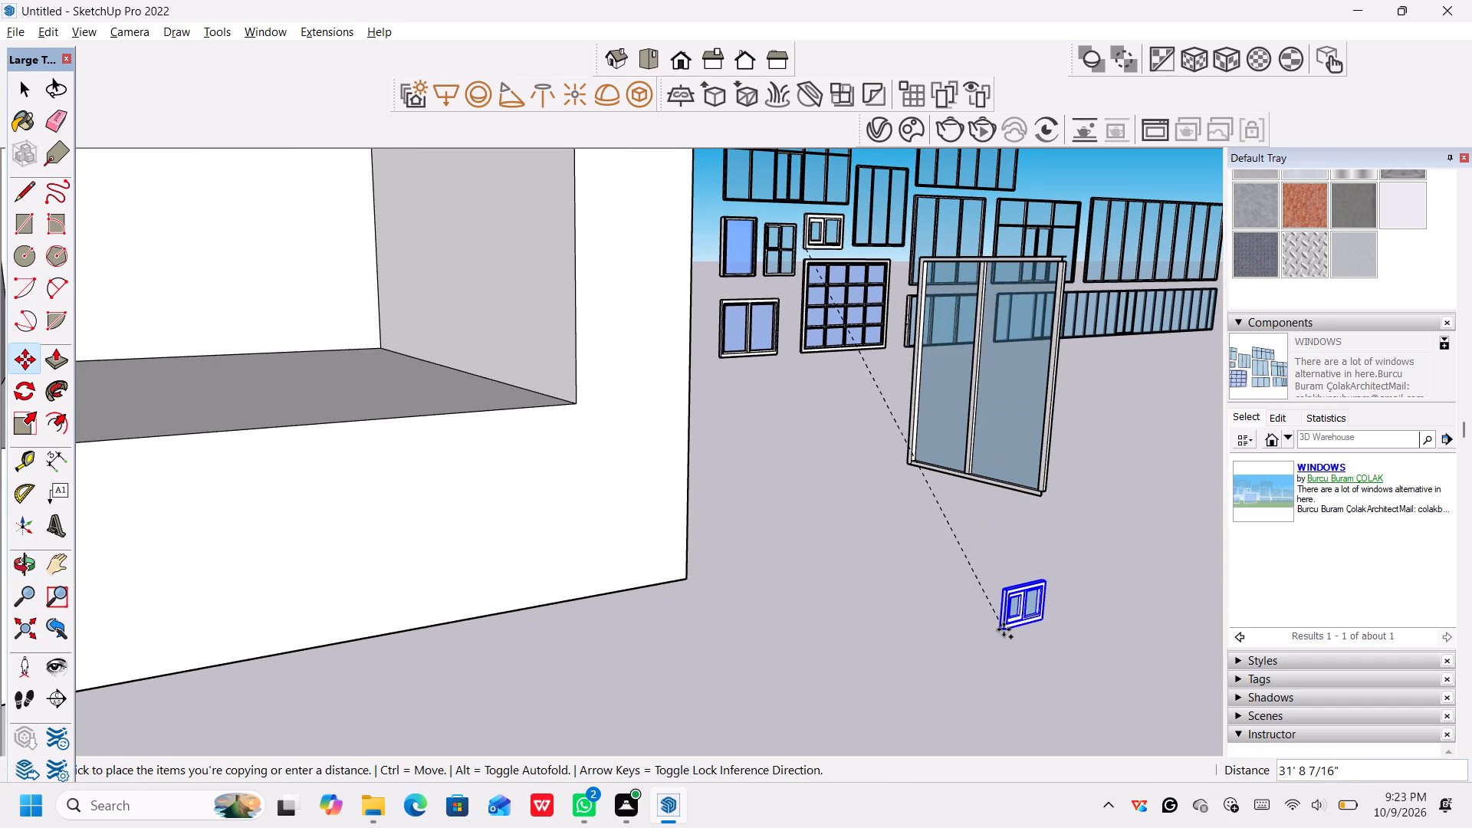
pyautogui.middleClick(991, 614)
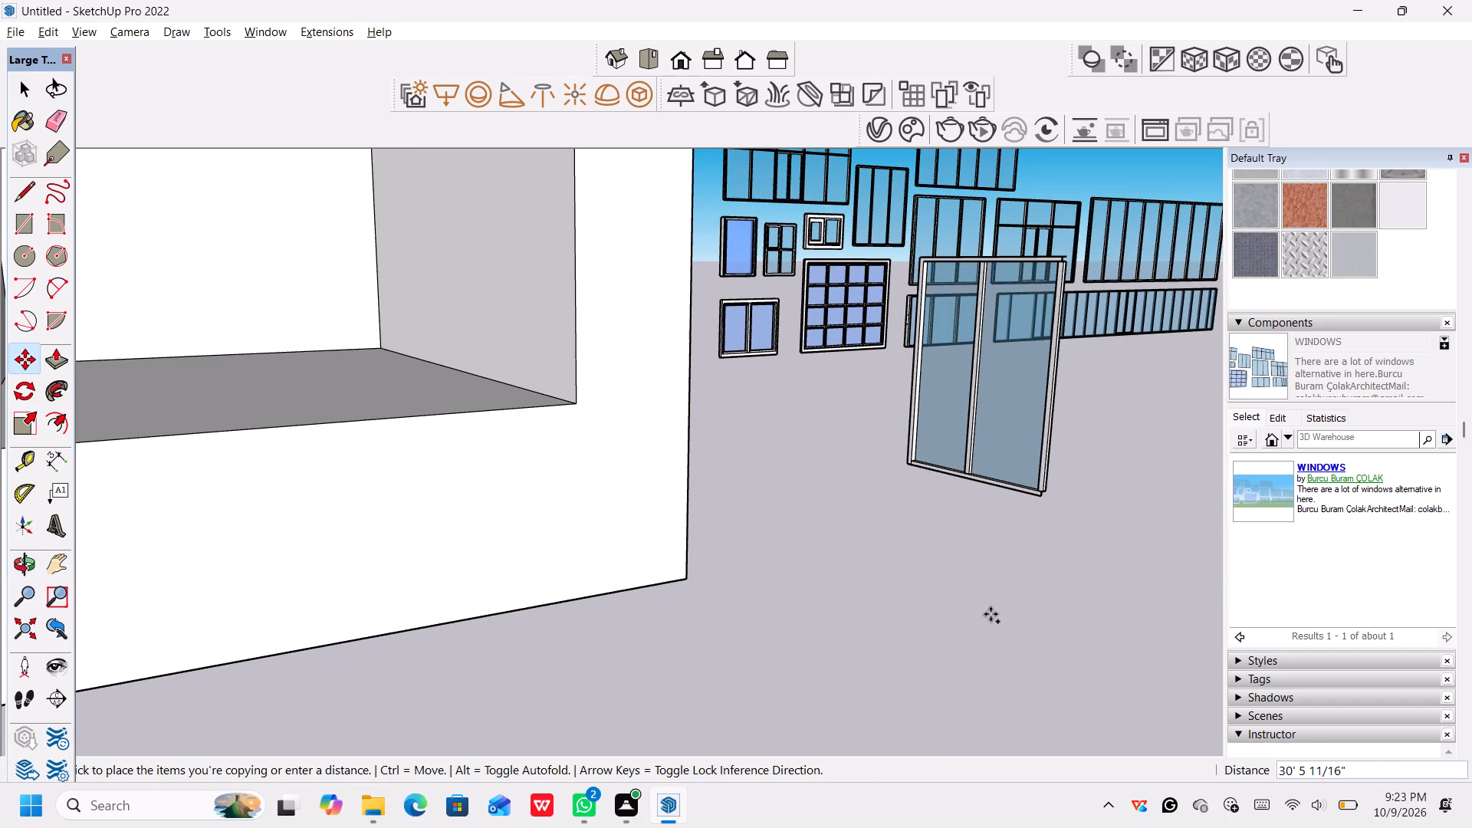
pyautogui.scroll(1, 991, 614)
pyautogui.scroll(-4, 991, 614)
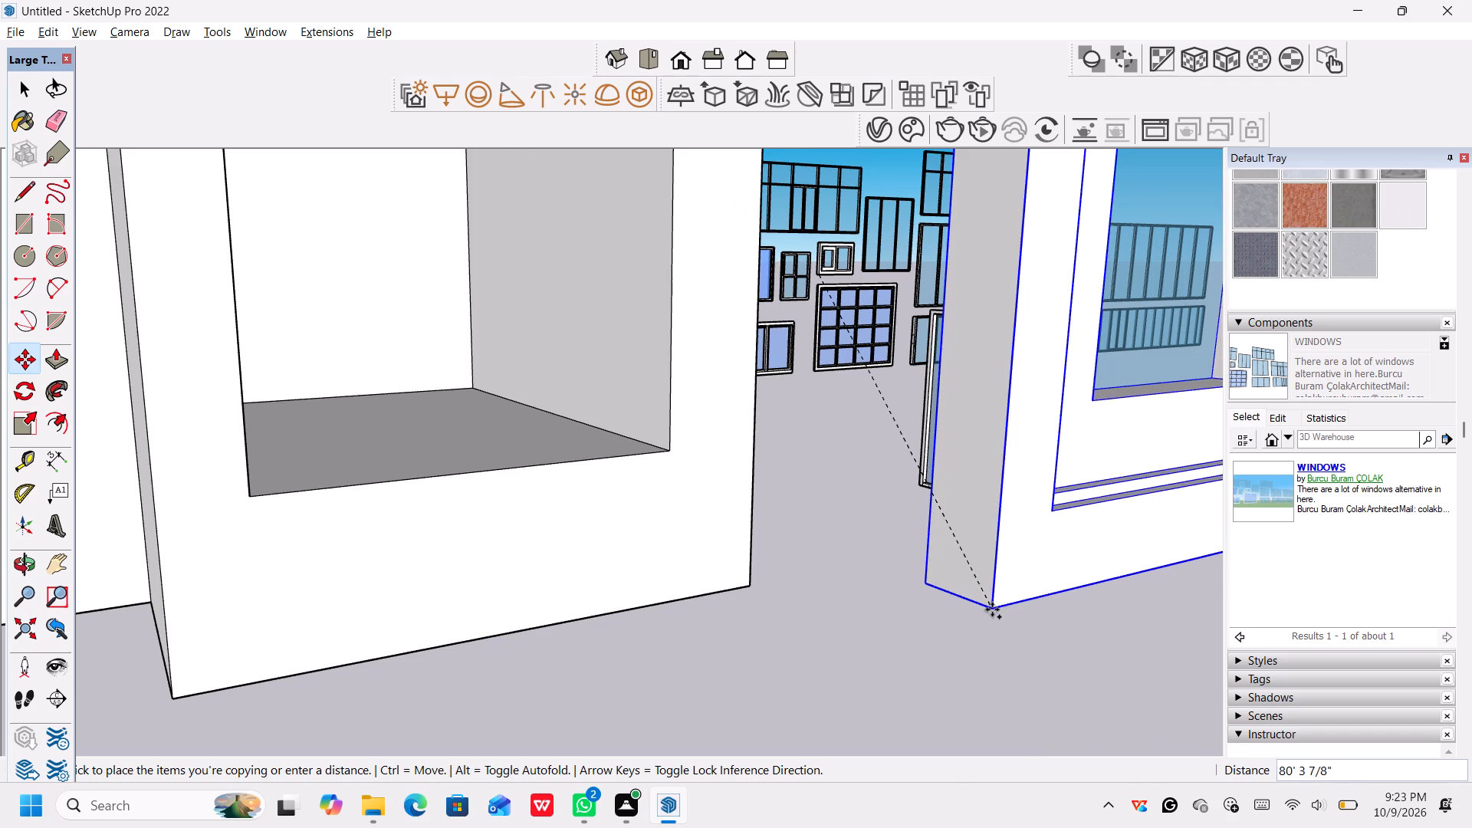
pyautogui.scroll(-12, 994, 612)
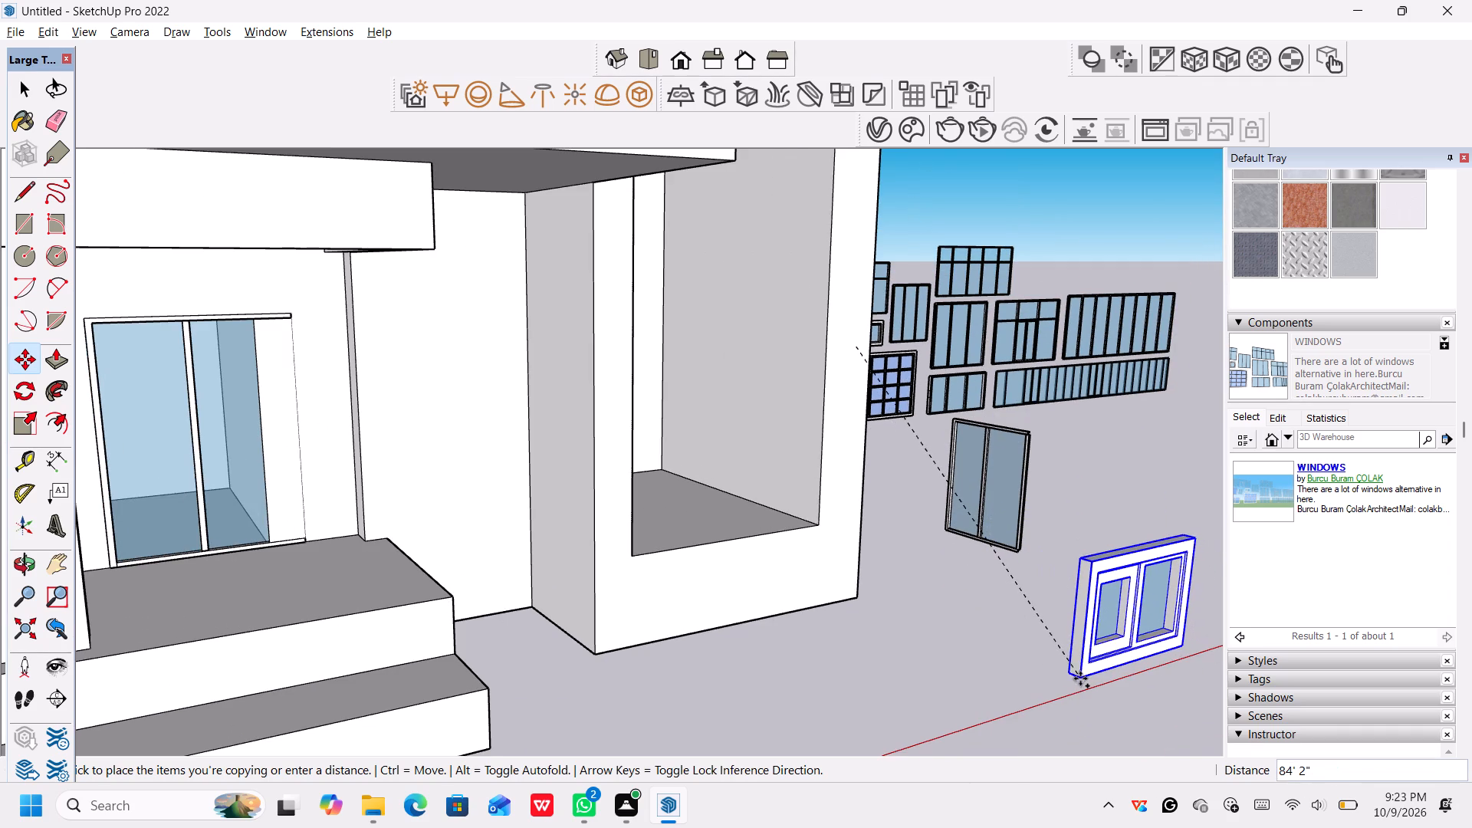
pyautogui.click(1080, 678)
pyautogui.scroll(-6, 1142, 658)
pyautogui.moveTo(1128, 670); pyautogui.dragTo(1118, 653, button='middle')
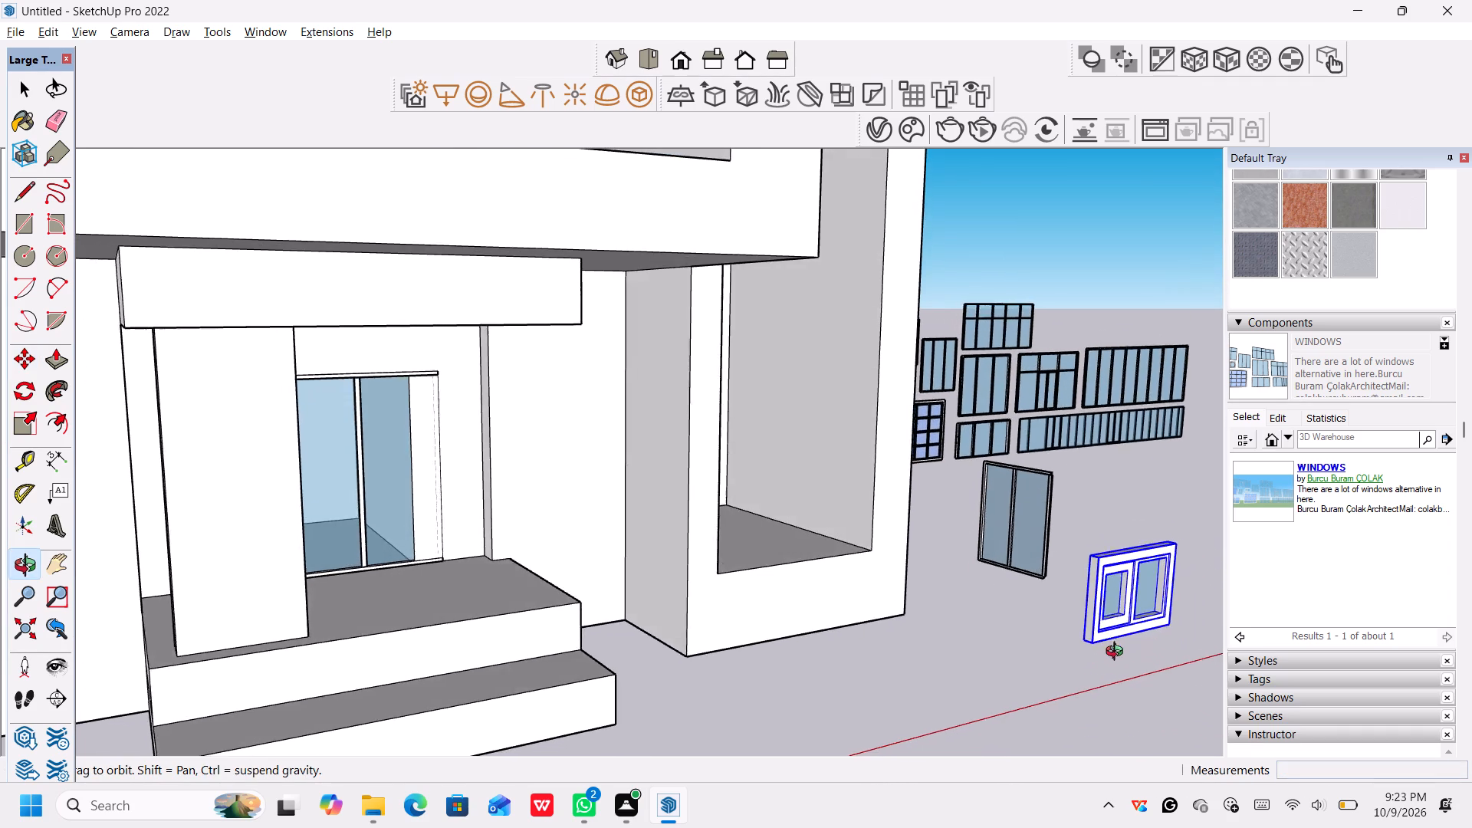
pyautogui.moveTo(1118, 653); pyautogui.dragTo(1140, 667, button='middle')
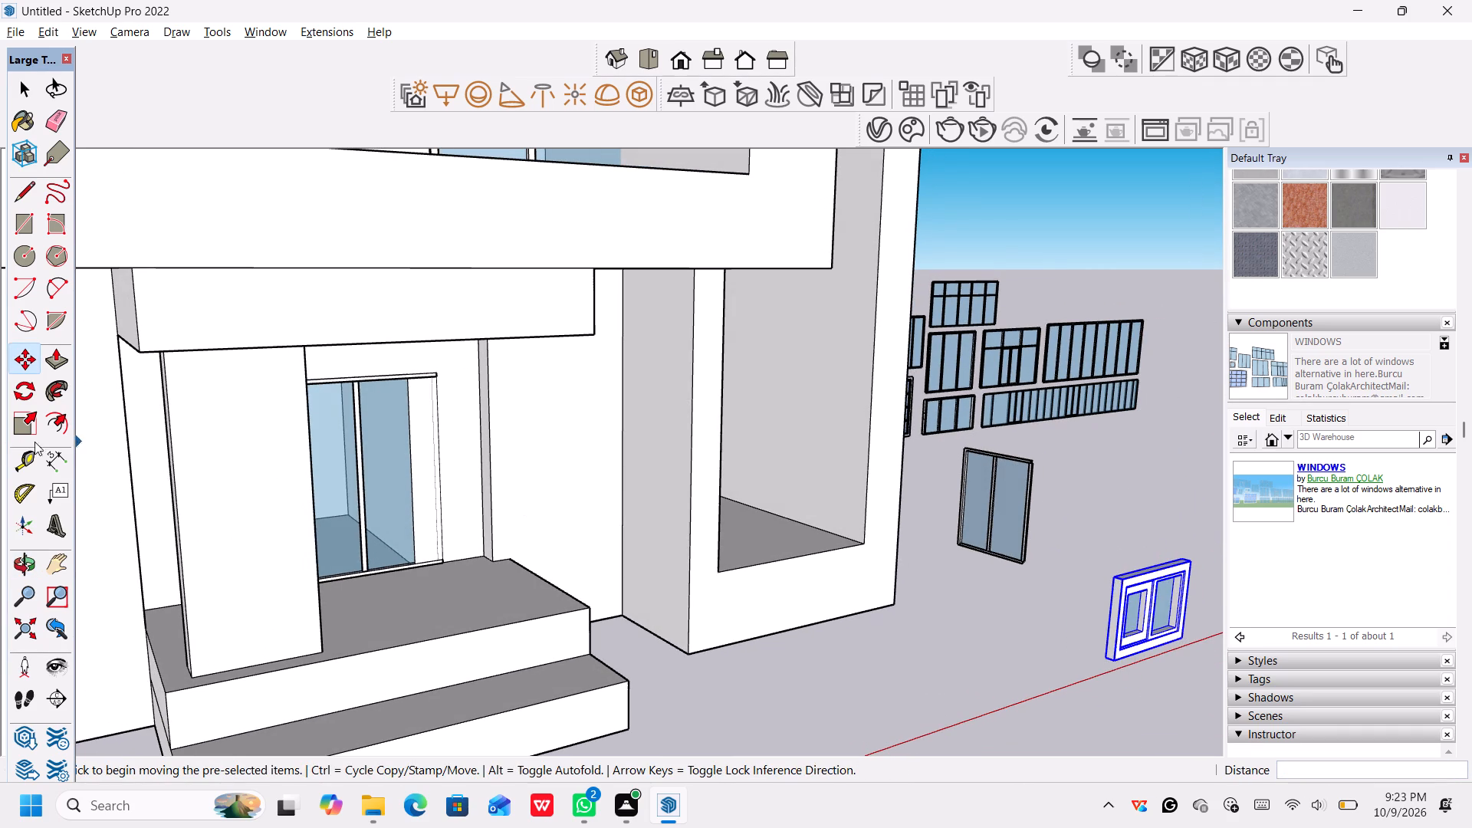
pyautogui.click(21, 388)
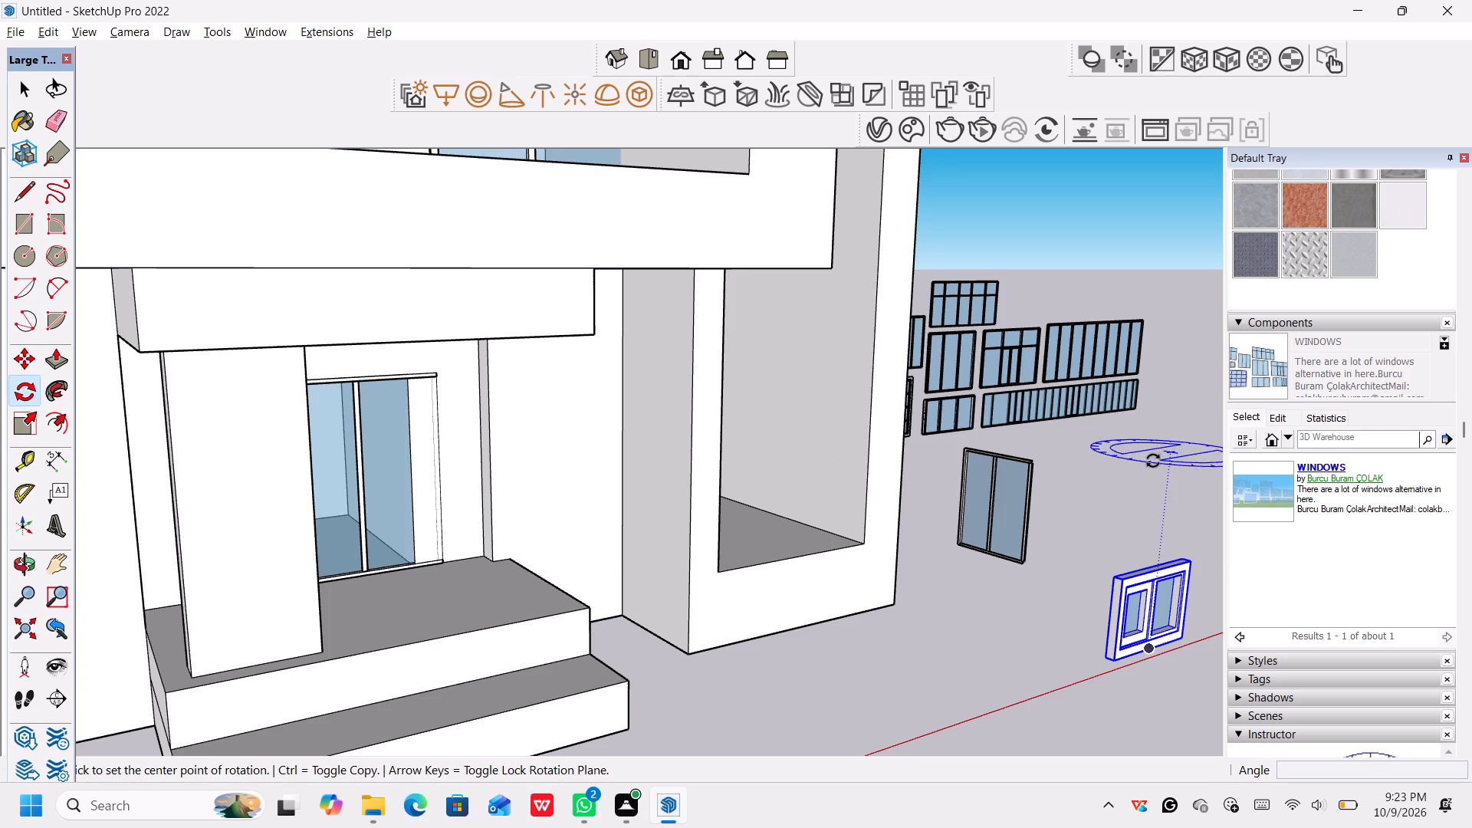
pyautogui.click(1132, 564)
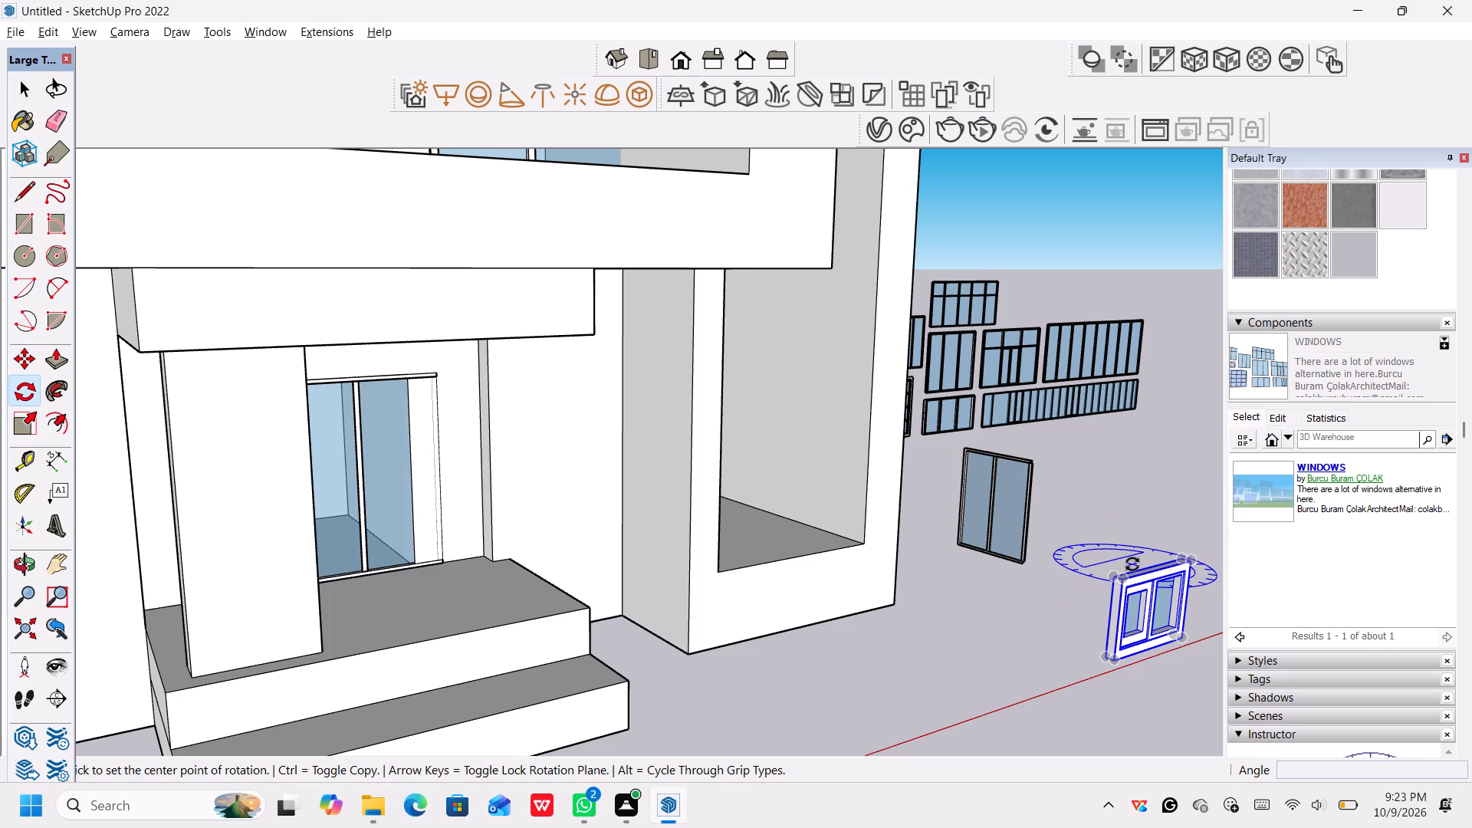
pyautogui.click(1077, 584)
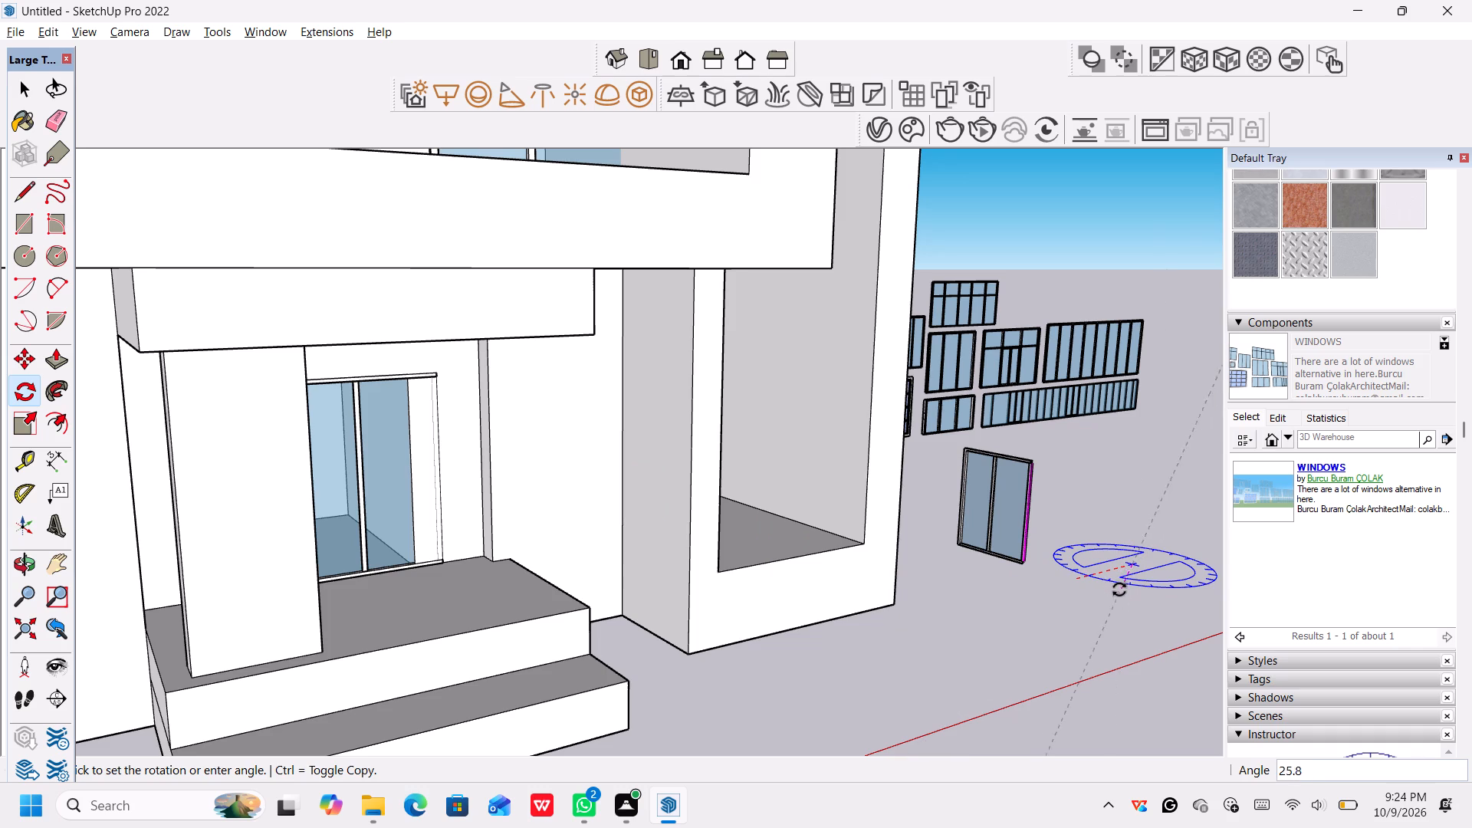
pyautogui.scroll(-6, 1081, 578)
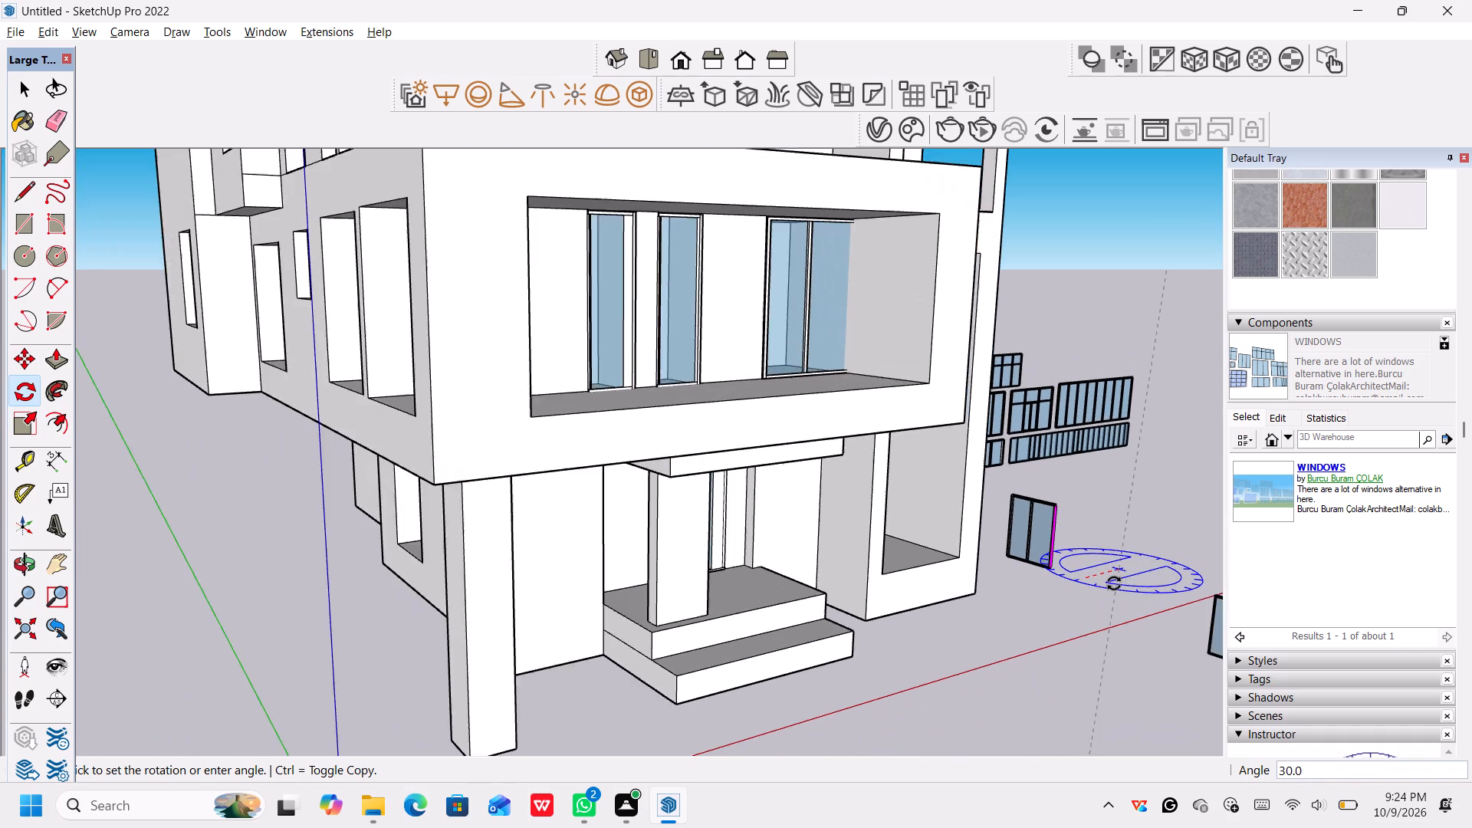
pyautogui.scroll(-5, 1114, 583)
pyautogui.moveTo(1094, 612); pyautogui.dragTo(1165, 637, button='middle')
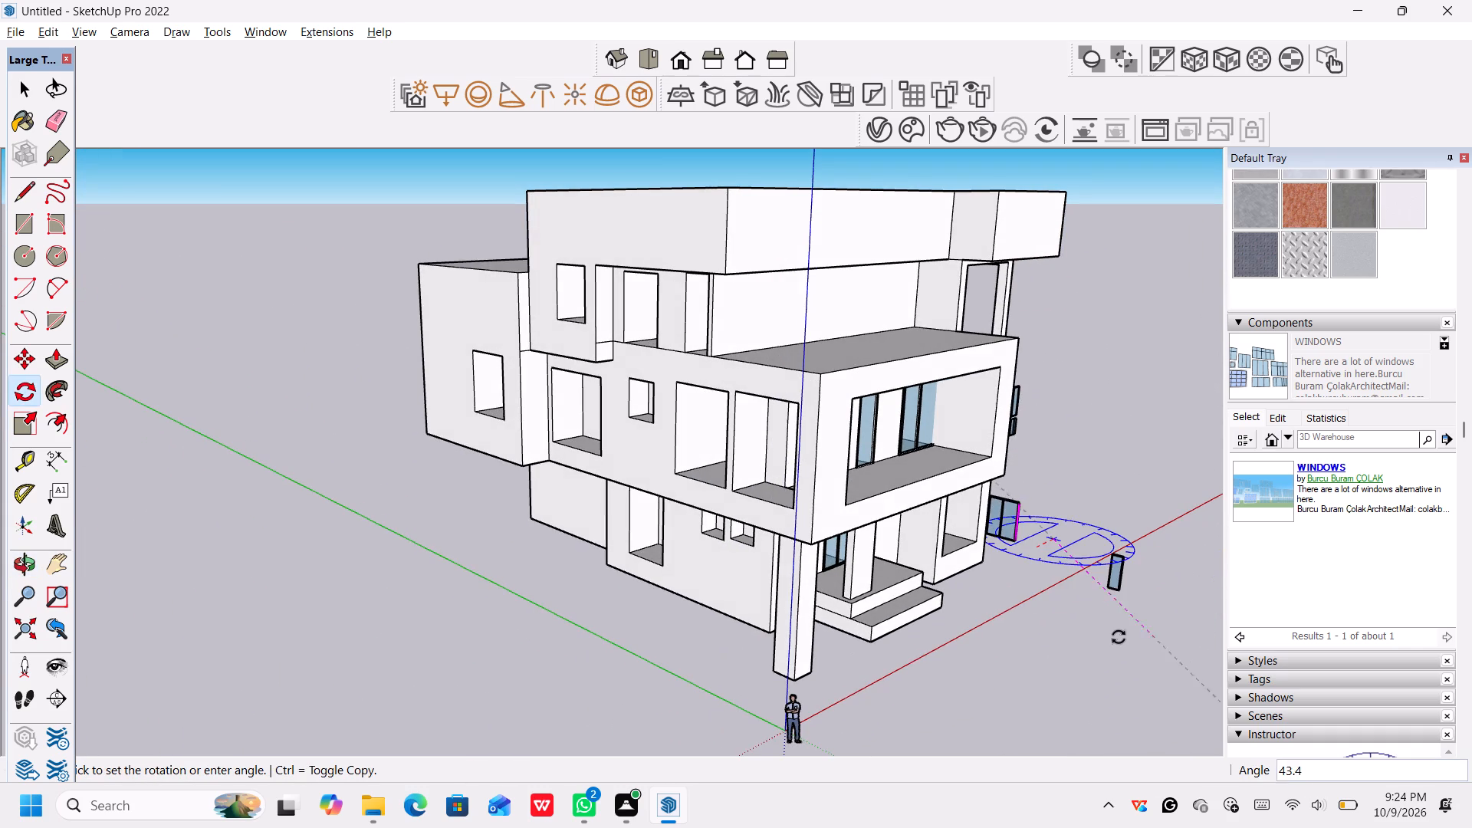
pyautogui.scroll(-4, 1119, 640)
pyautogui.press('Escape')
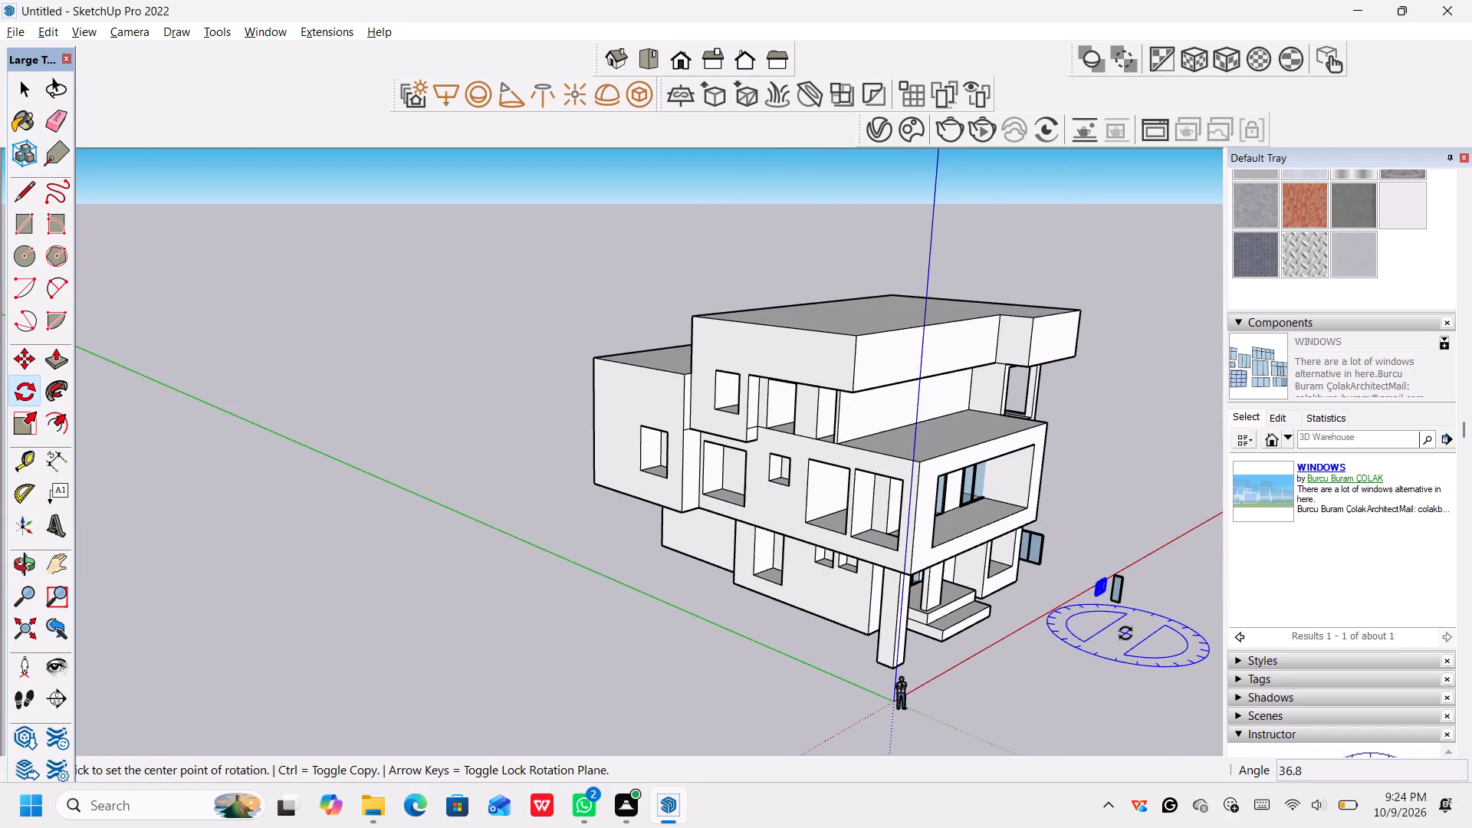
# Rotate the copied small two-pane window 90 degrees about the vertical axis so it aligns with the house's side wall.
pyautogui.scroll(-3, 1125, 636)
pyautogui.moveTo(1126, 624); pyautogui.dragTo(1166, 699, button='middle')
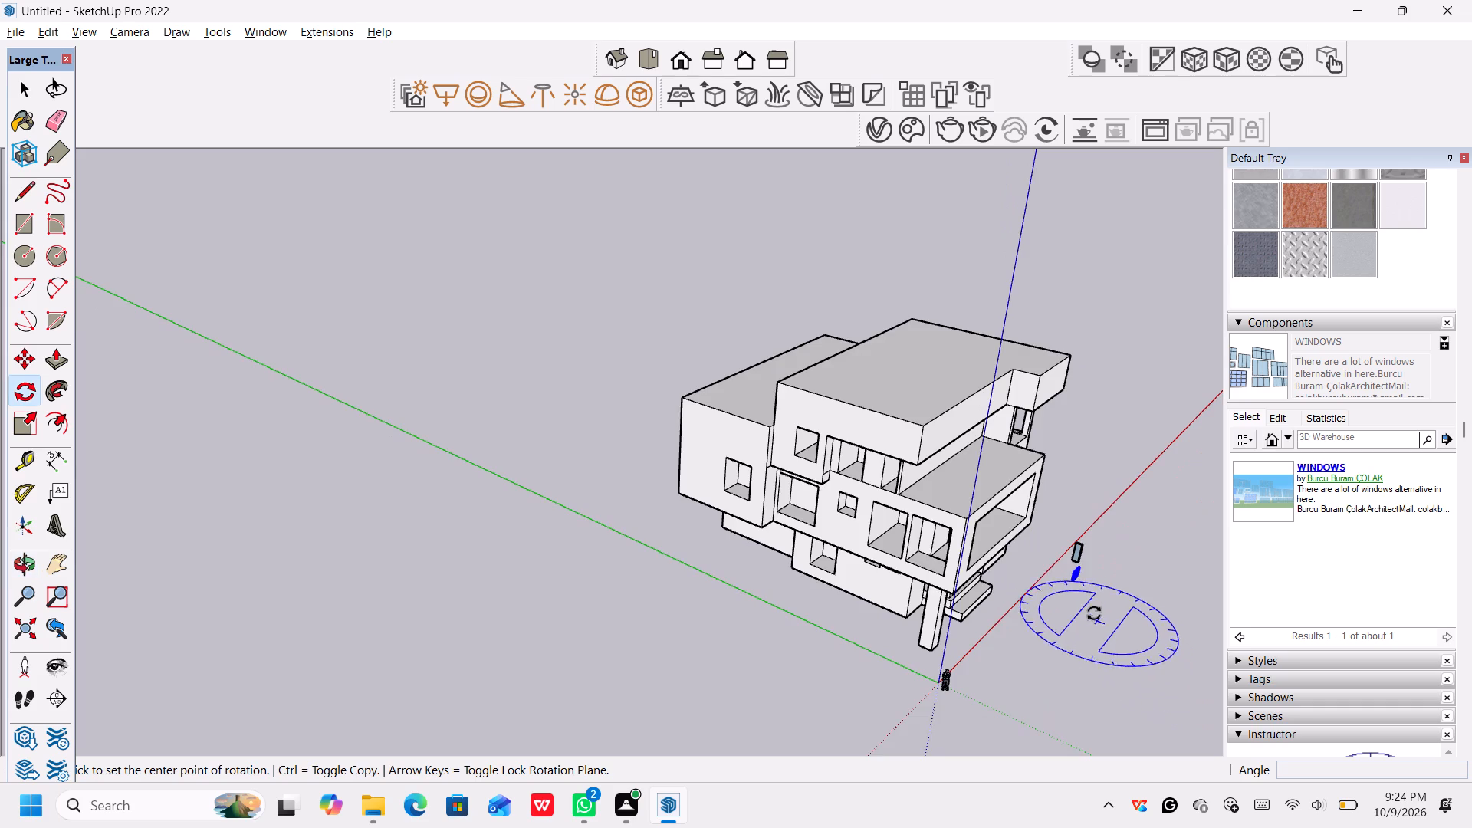
pyautogui.scroll(7, 1089, 604)
pyautogui.scroll(14, 1056, 547)
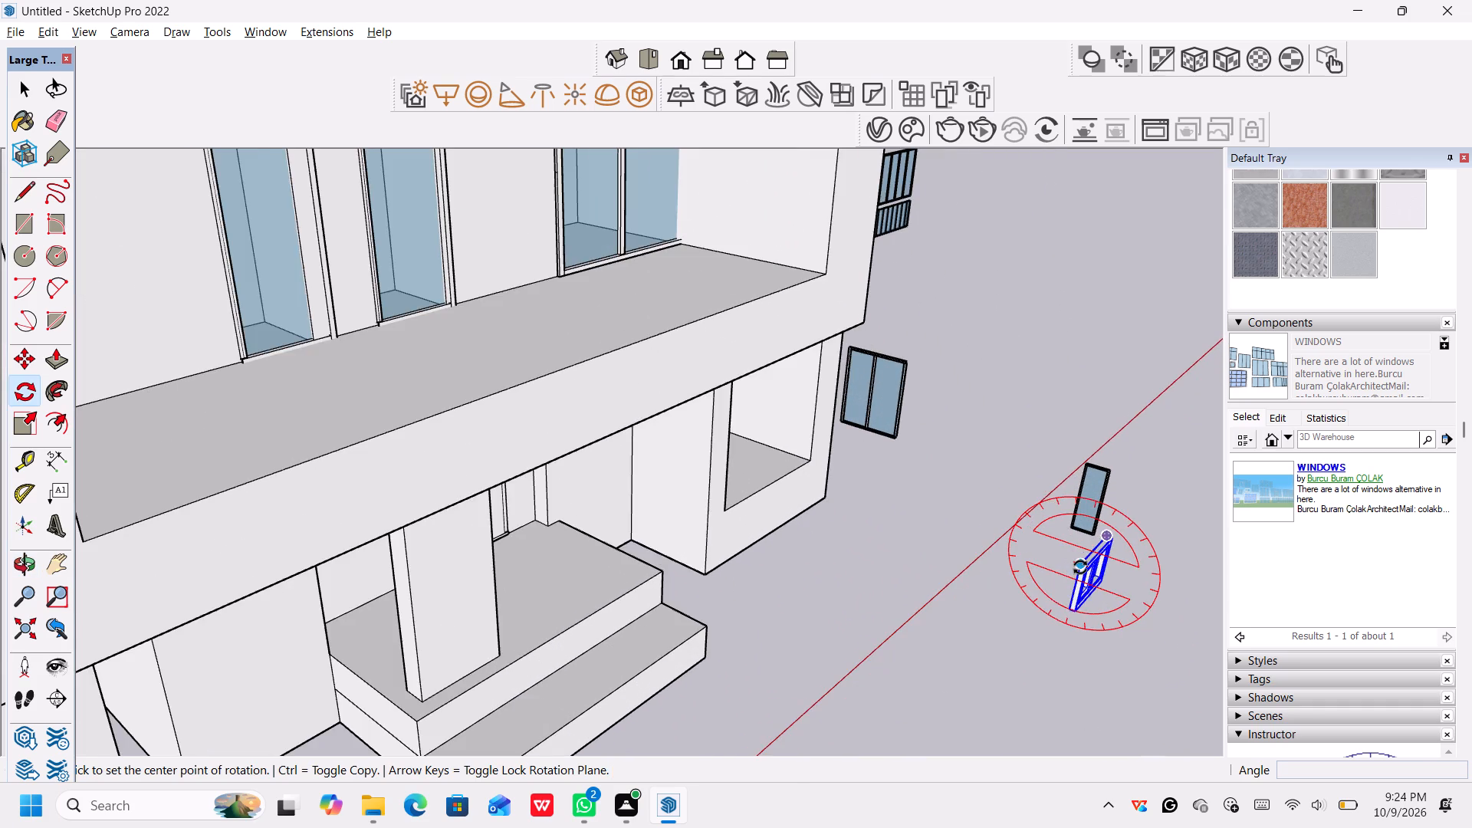
pyautogui.scroll(12, 1080, 567)
pyautogui.click(1092, 557)
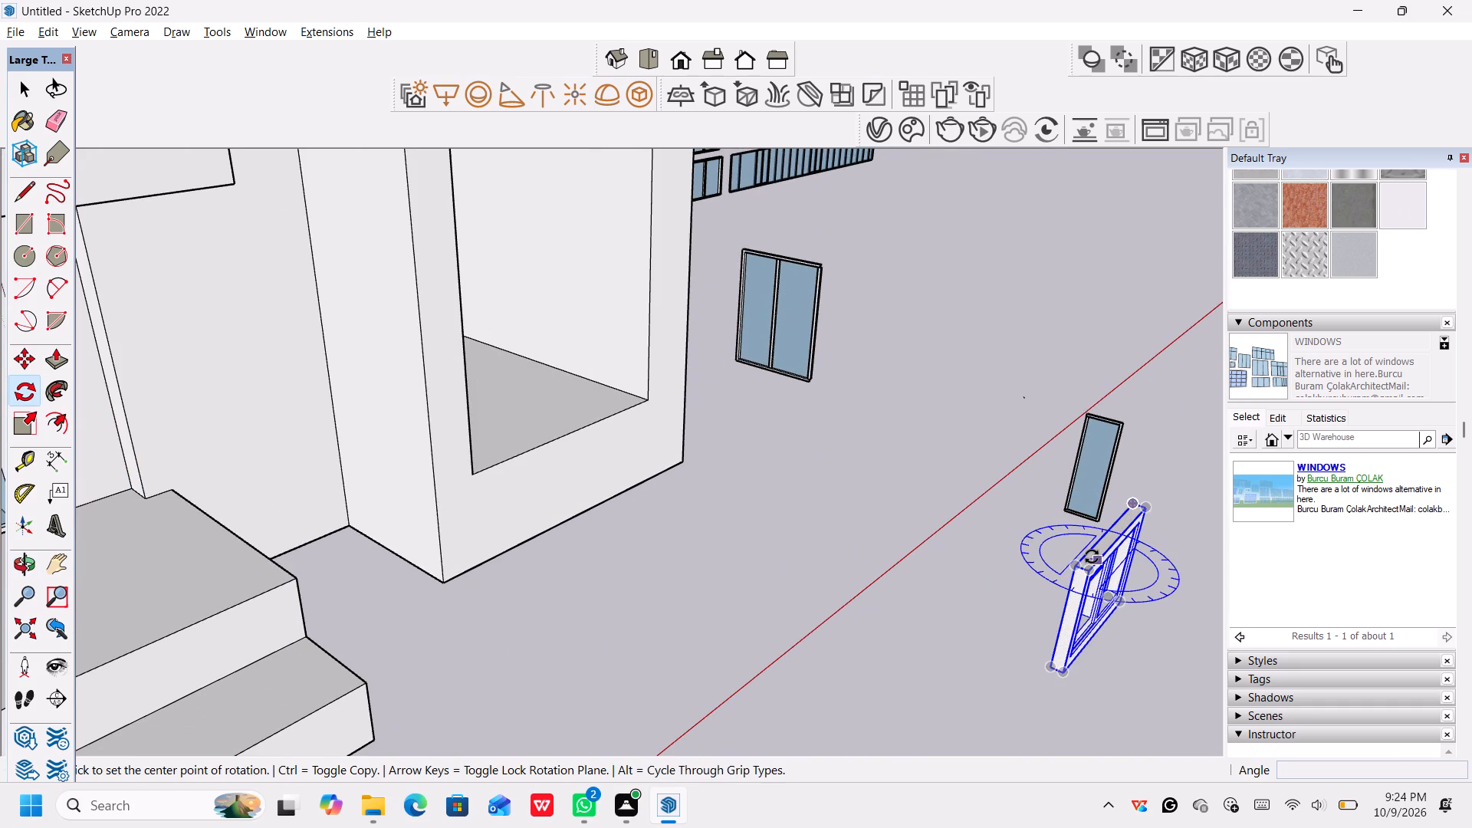
pyautogui.click(1063, 546)
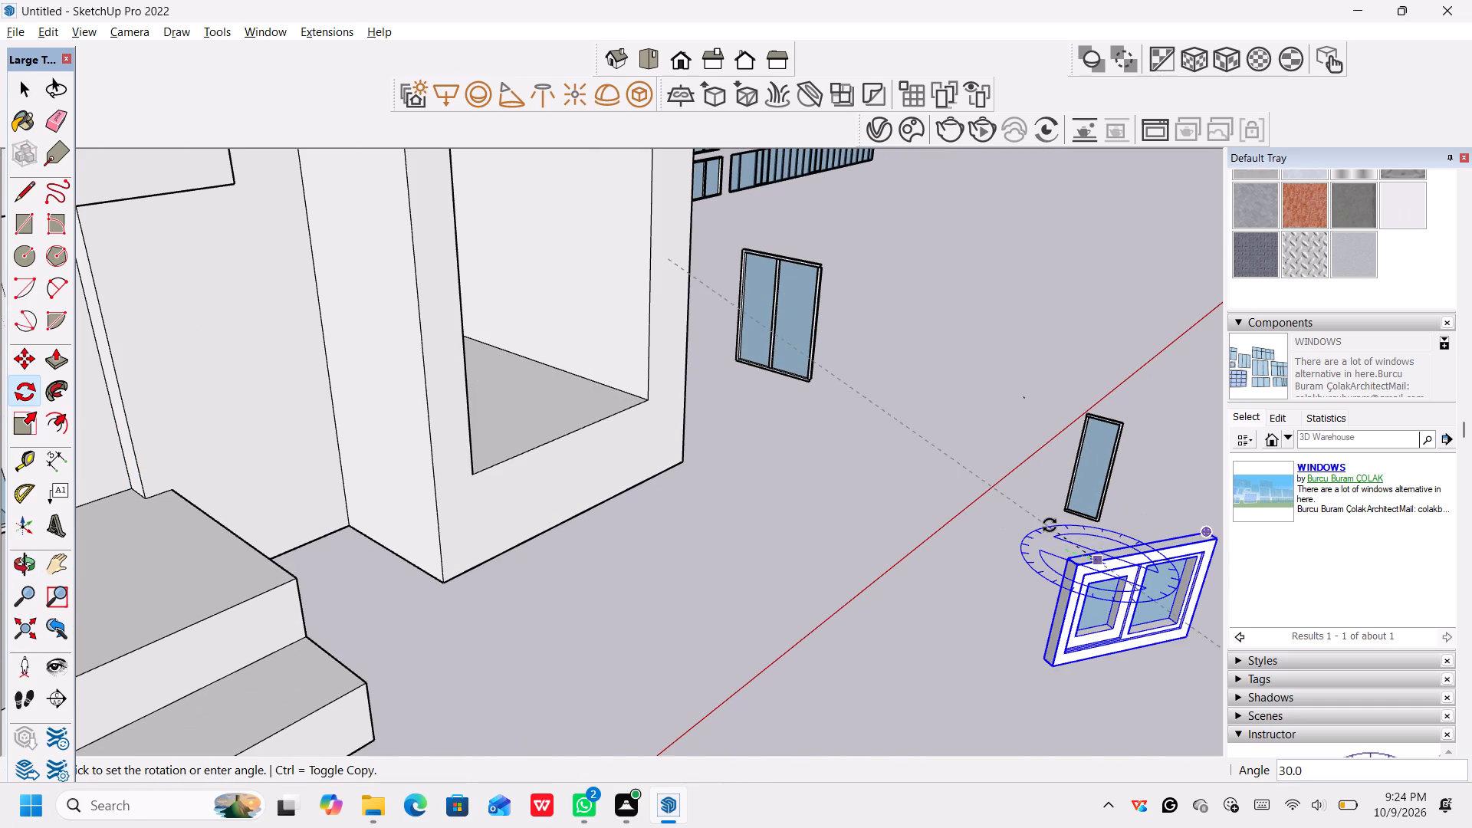
pyautogui.click(1180, 469)
pyautogui.scroll(-16, 1133, 626)
pyautogui.scroll(-14, 1129, 631)
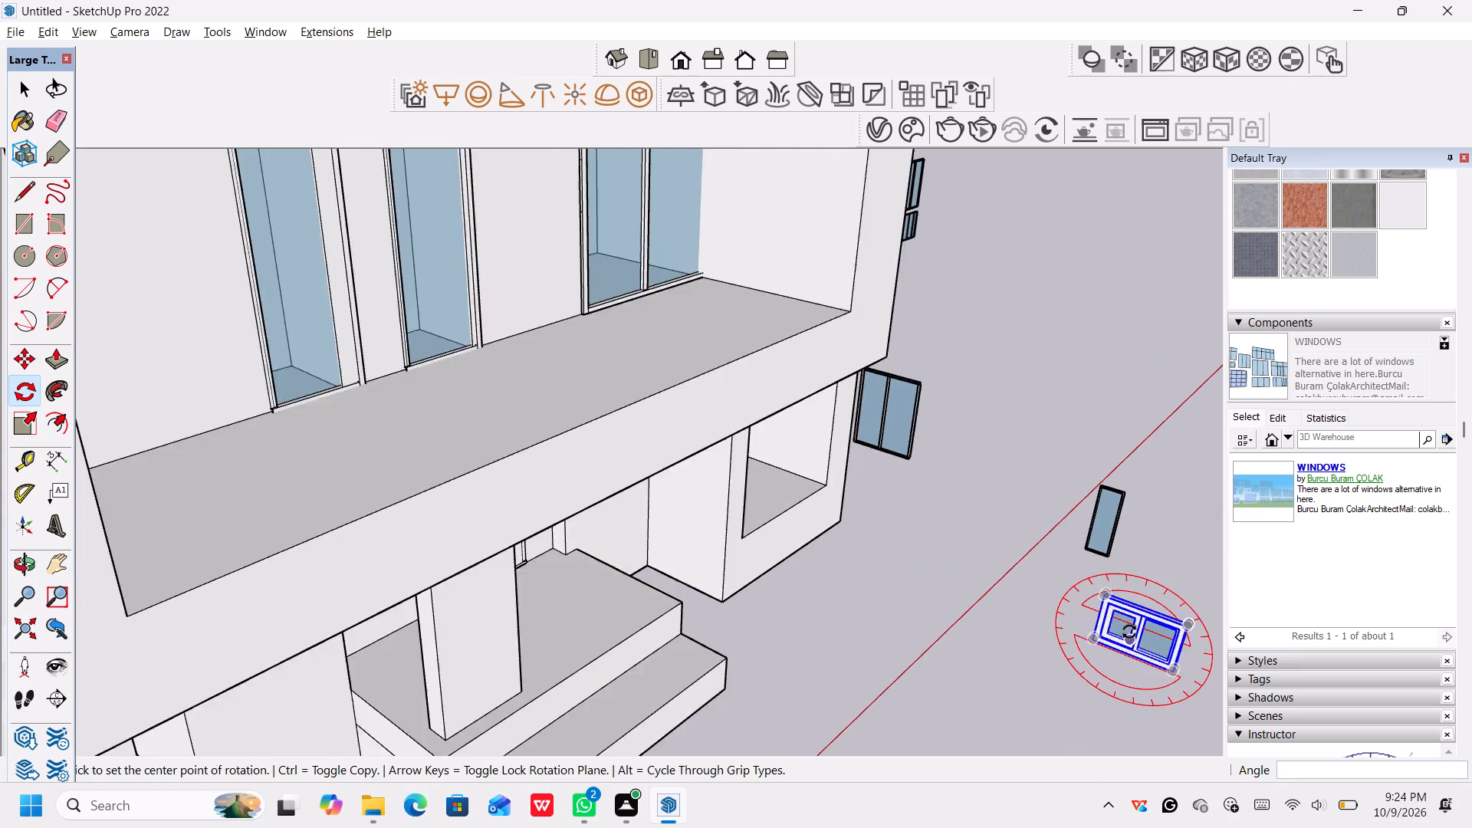
pyautogui.scroll(-14, 1119, 640)
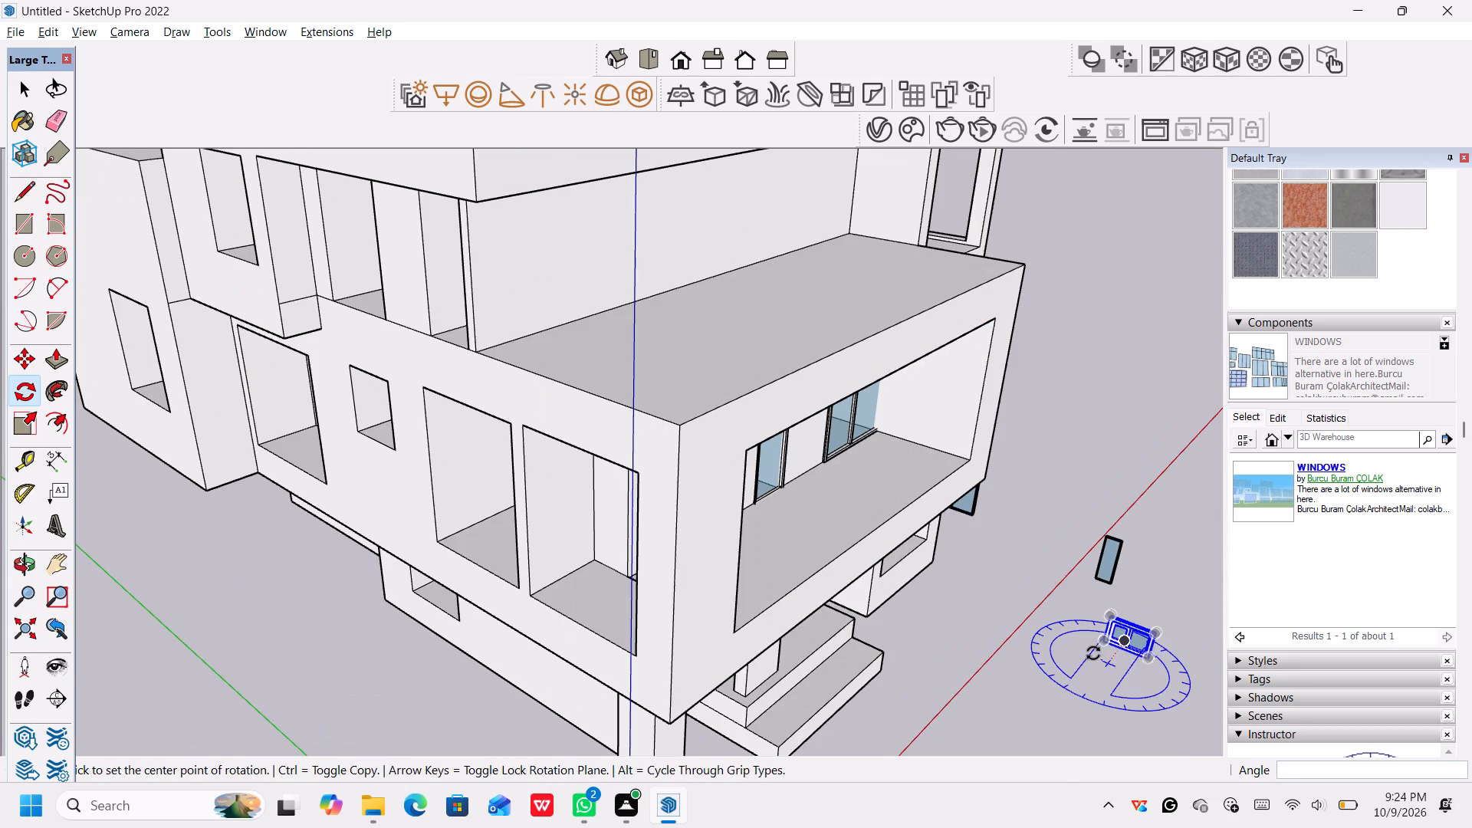
pyautogui.scroll(-1, 1093, 653)
pyautogui.press('Escape')
pyautogui.scroll(-5, 1093, 653)
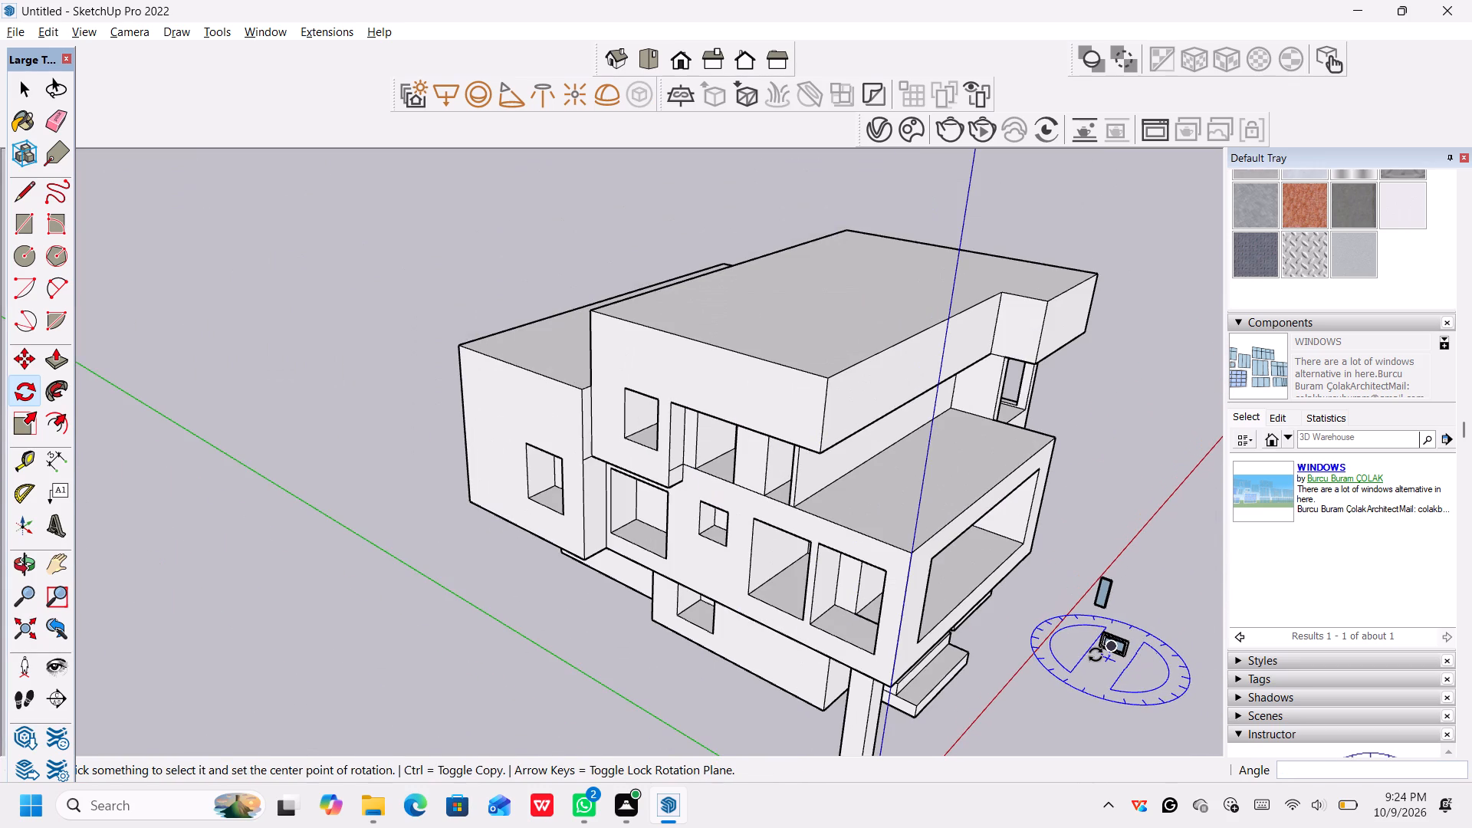
pyautogui.press('space')
# Copy the rotated small two-pane window about 49' to the small ground-floor opening nearest the entrance porch.
pyautogui.moveTo(1094, 672); pyautogui.dragTo(1138, 633, button='middle')
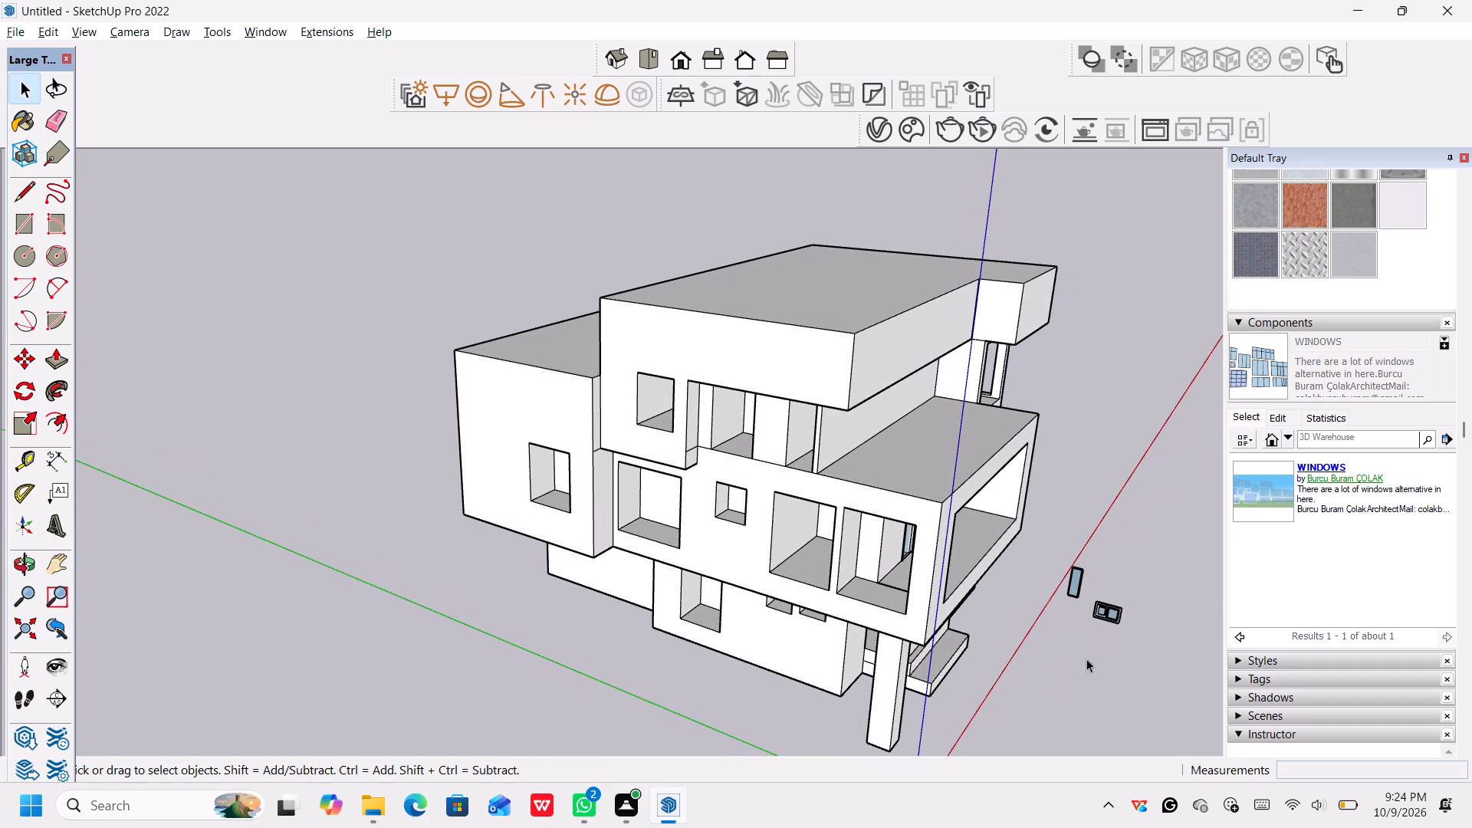
pyautogui.moveTo(1086, 660); pyautogui.dragTo(1114, 600, button='middle')
pyautogui.scroll(4, 1106, 603)
pyautogui.scroll(-1, 1106, 605)
pyautogui.moveTo(1092, 626); pyautogui.dragTo(1139, 563, button='middle')
pyautogui.scroll(4, 1094, 609)
pyautogui.moveTo(1070, 620); pyautogui.dragTo(1078, 613, button='middle')
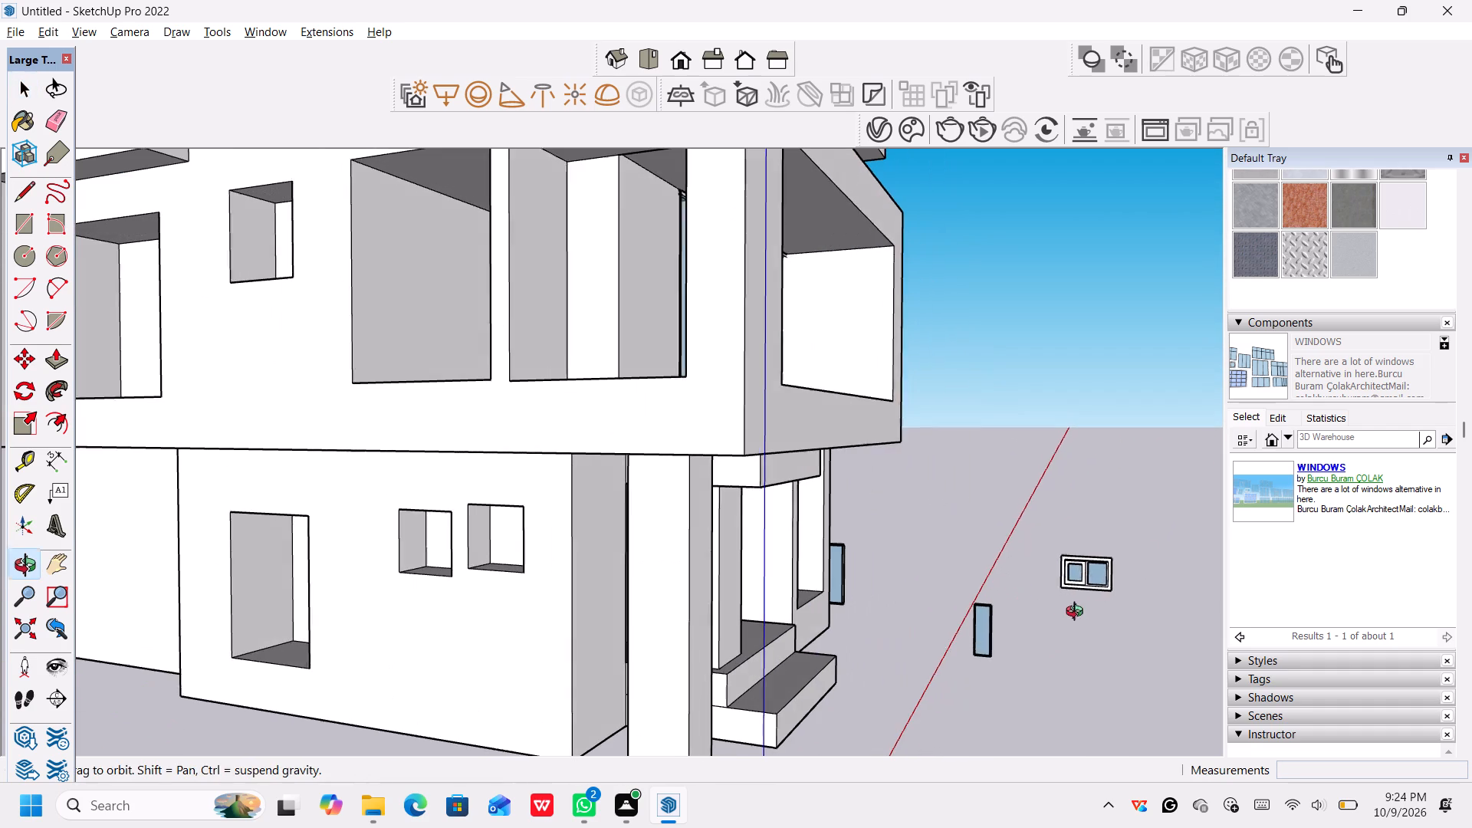
pyautogui.moveTo(1078, 613); pyautogui.dragTo(1132, 571, button='middle')
pyautogui.scroll(2, 1012, 600)
pyautogui.scroll(-2, 1024, 593)
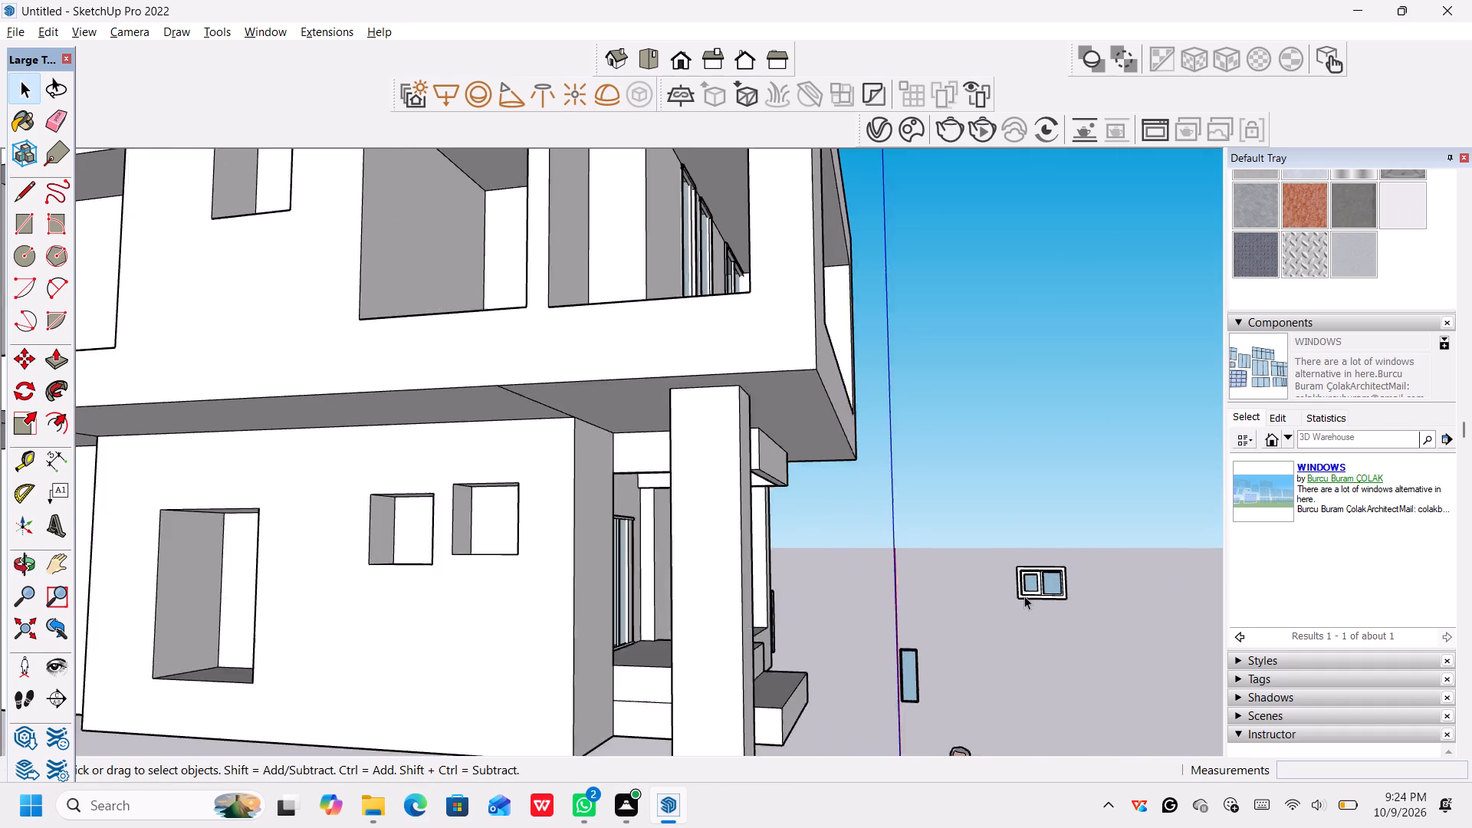
pyautogui.scroll(-1, 1024, 596)
pyautogui.click(1022, 594)
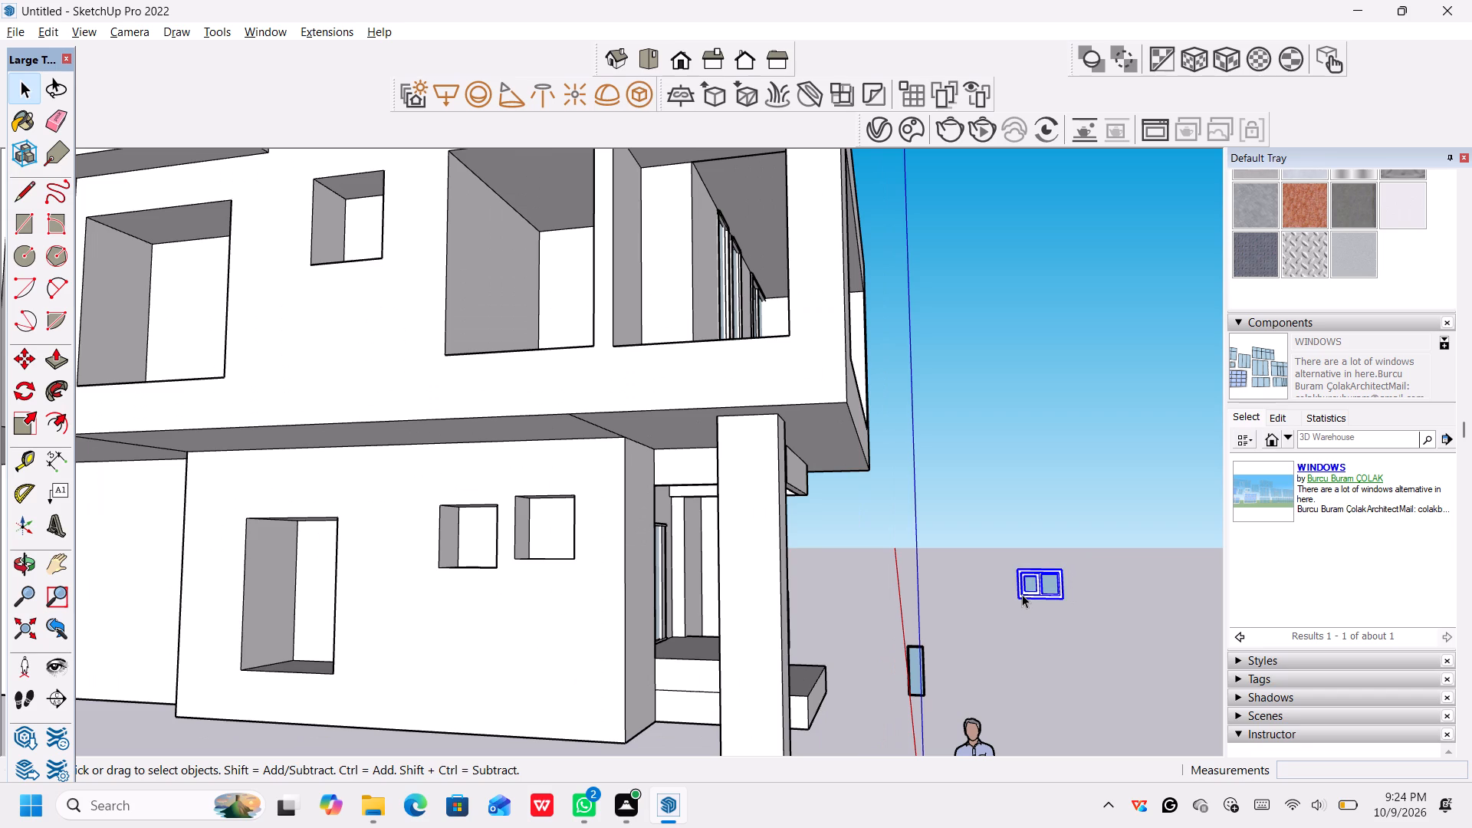
pyautogui.press('m')
pyautogui.click(1022, 594)
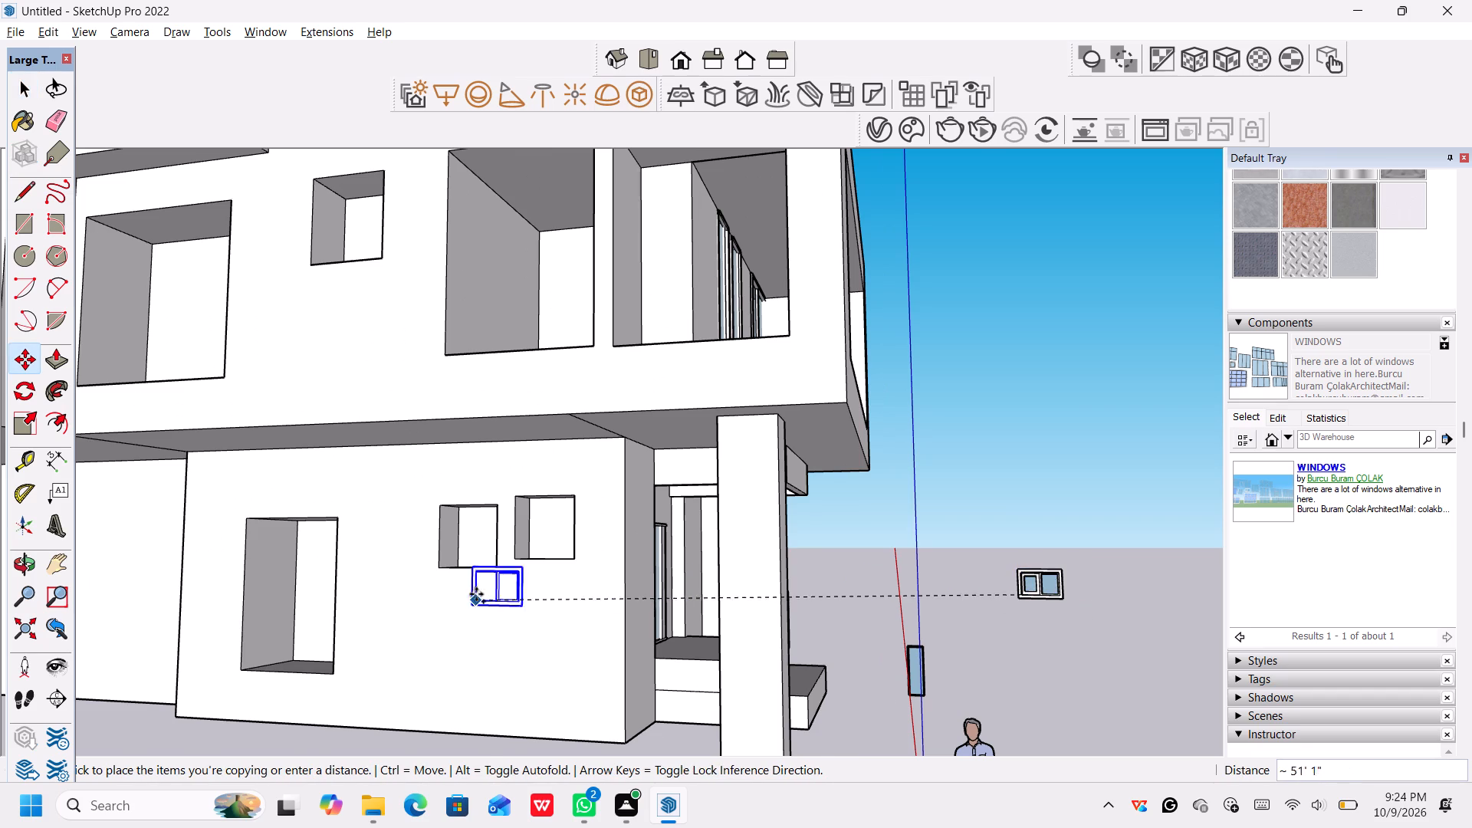
pyautogui.scroll(5, 505, 565)
pyautogui.moveTo(519, 550); pyautogui.dragTo(593, 555, button='middle')
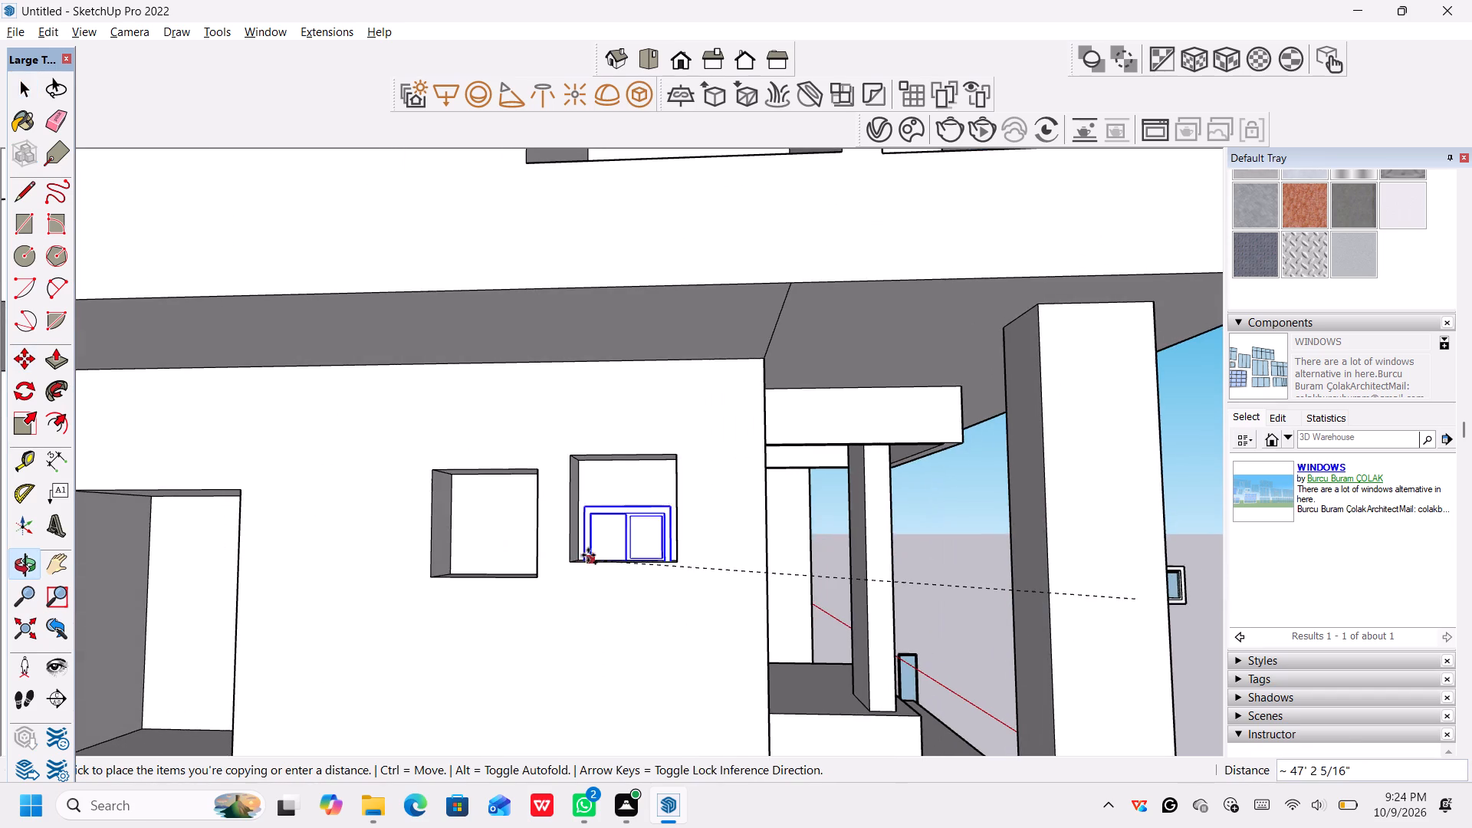
pyautogui.scroll(10, 573, 549)
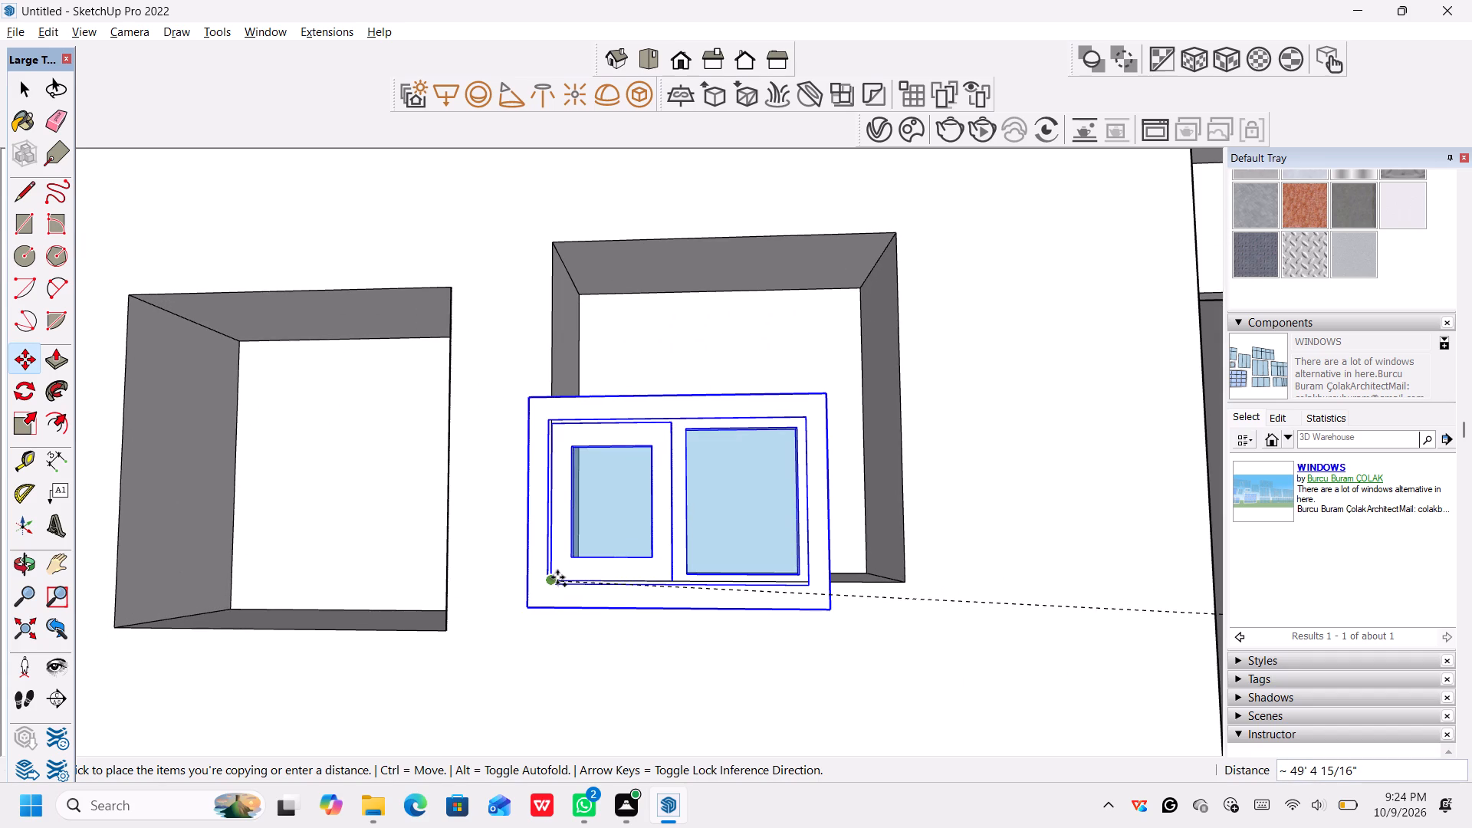
pyautogui.click(557, 577)
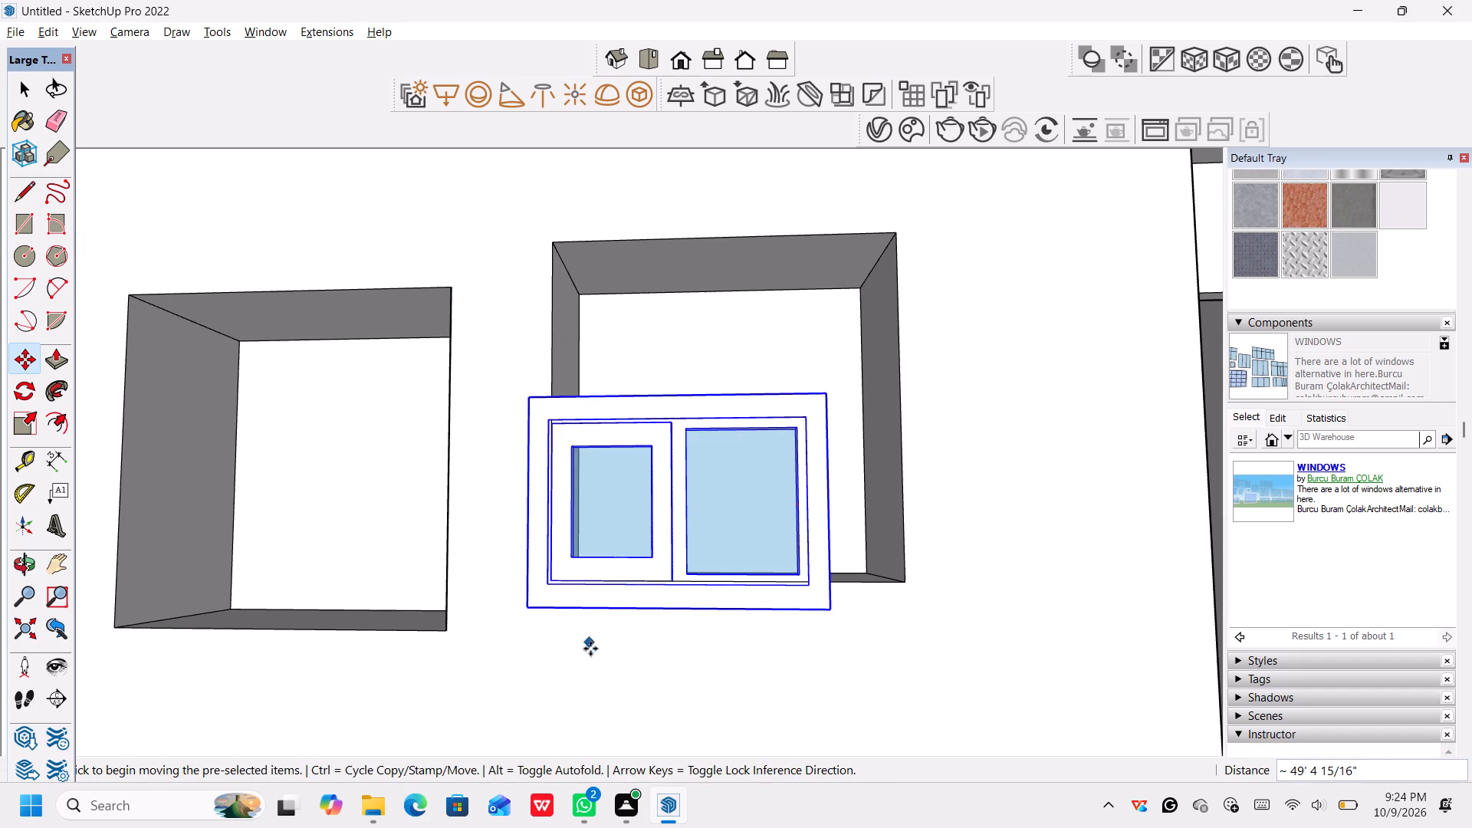
# Move the copied window about 5 1/4" so its lower-left corner meets the opening's lower-left corner.
pyautogui.moveTo(526, 607); pyautogui.dragTo(544, 584)
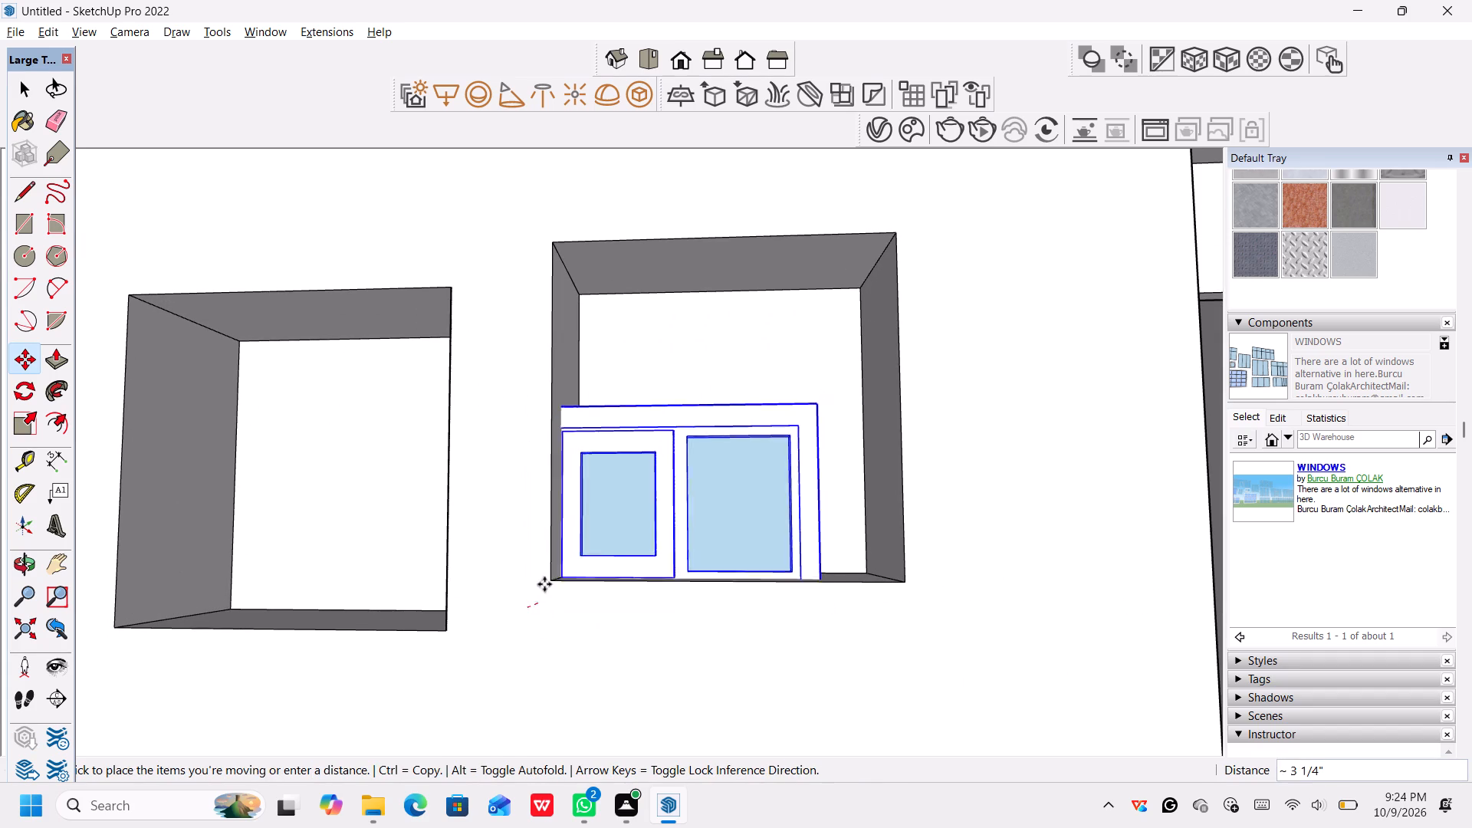
pyautogui.moveTo(544, 584); pyautogui.dragTo(550, 578)
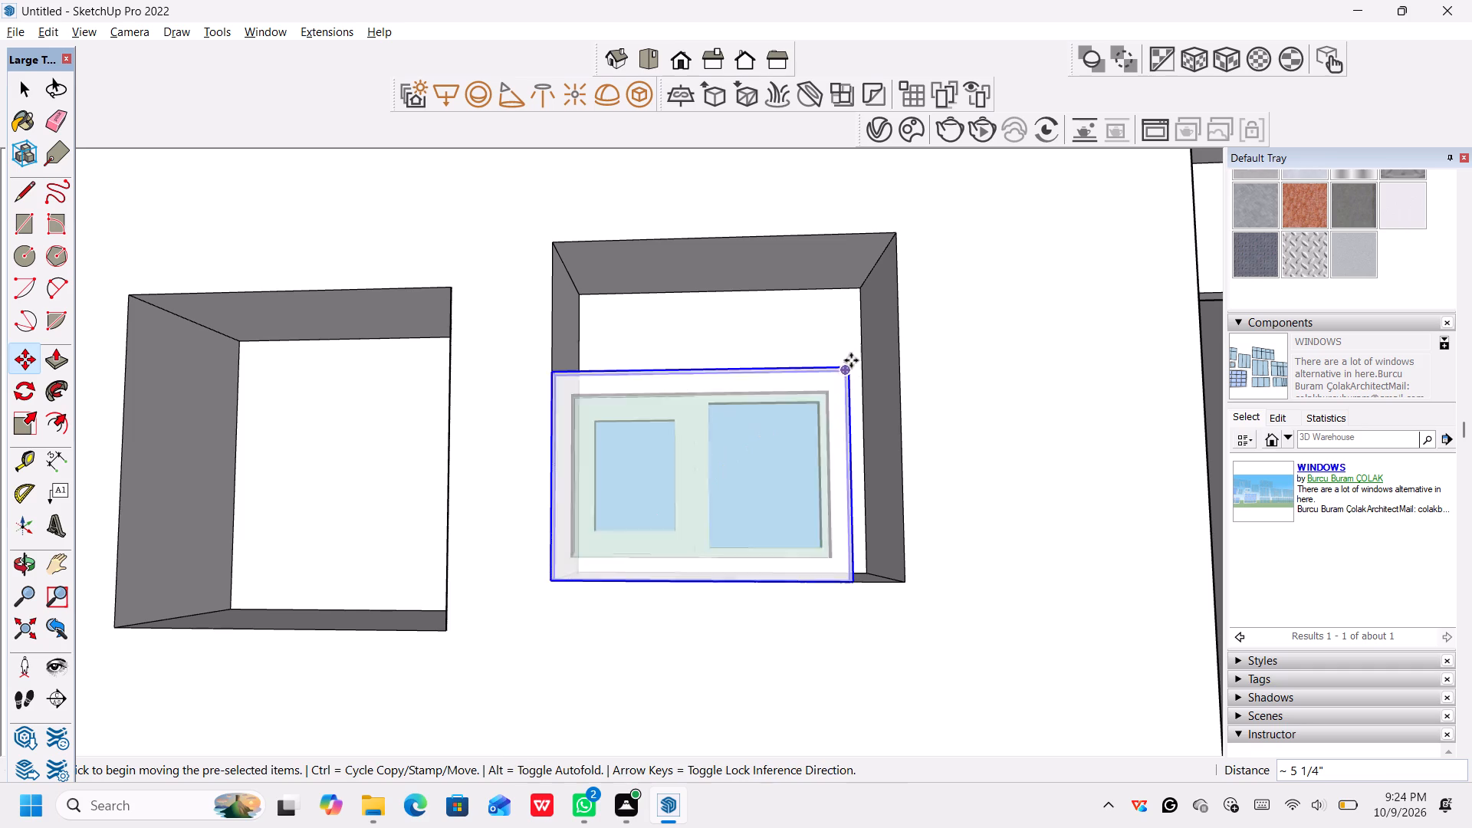
# Scale the copied two-pane window uniformly by 1.66 from its lower-left corner to approach the opening's height.
pyautogui.click(20, 419)
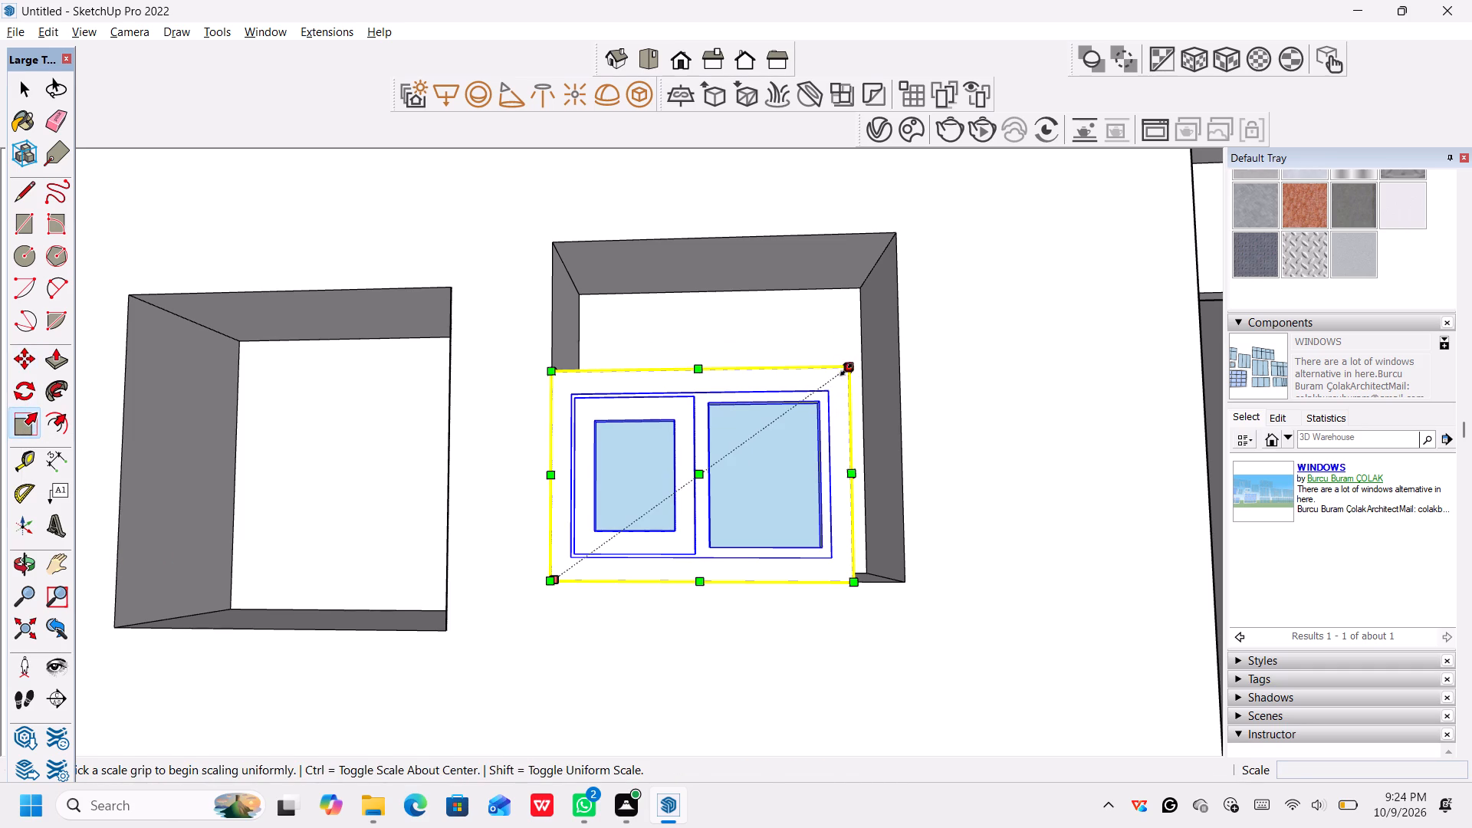
pyautogui.click(848, 371)
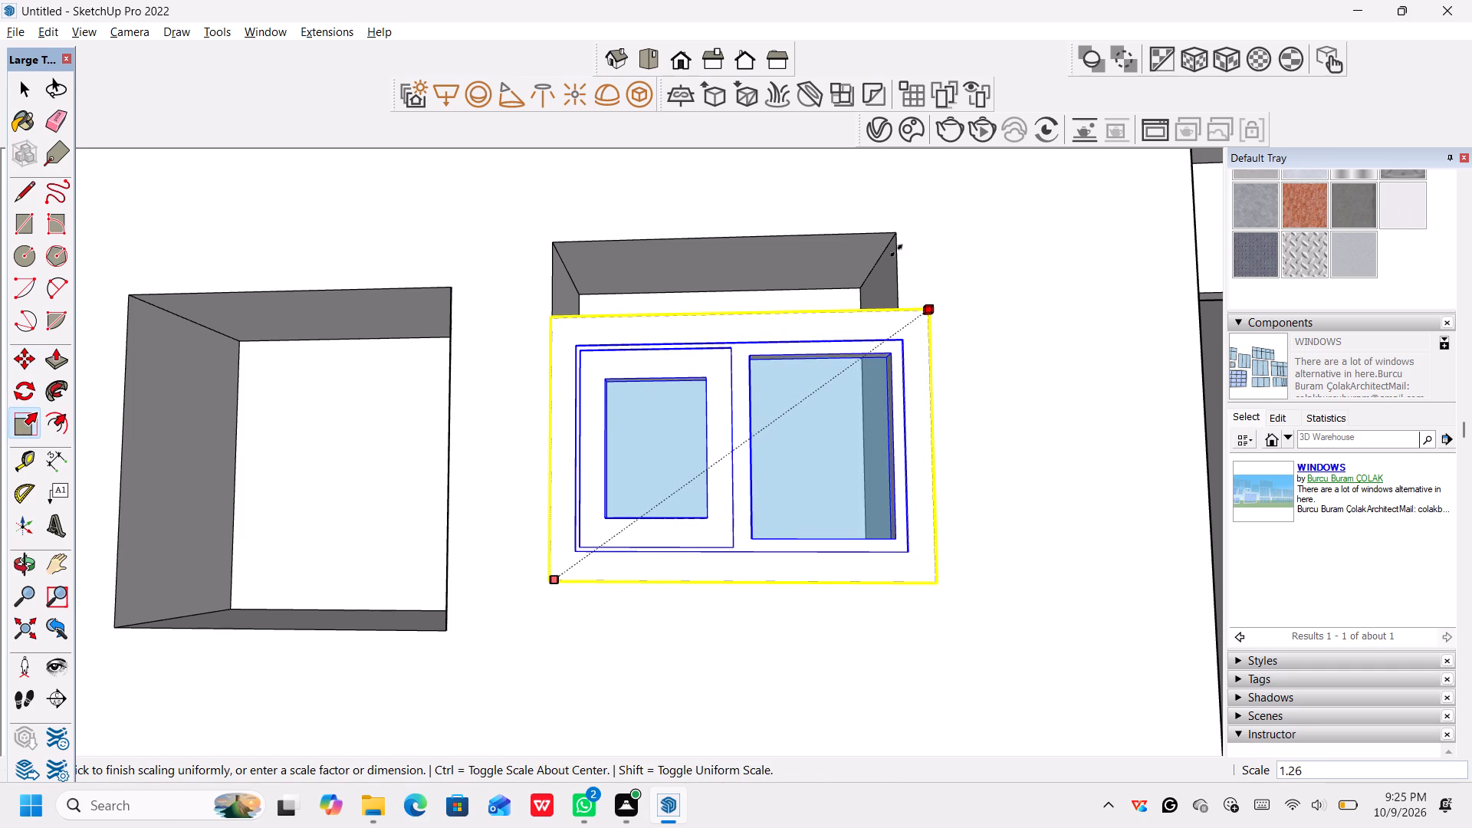
pyautogui.click(1020, 156)
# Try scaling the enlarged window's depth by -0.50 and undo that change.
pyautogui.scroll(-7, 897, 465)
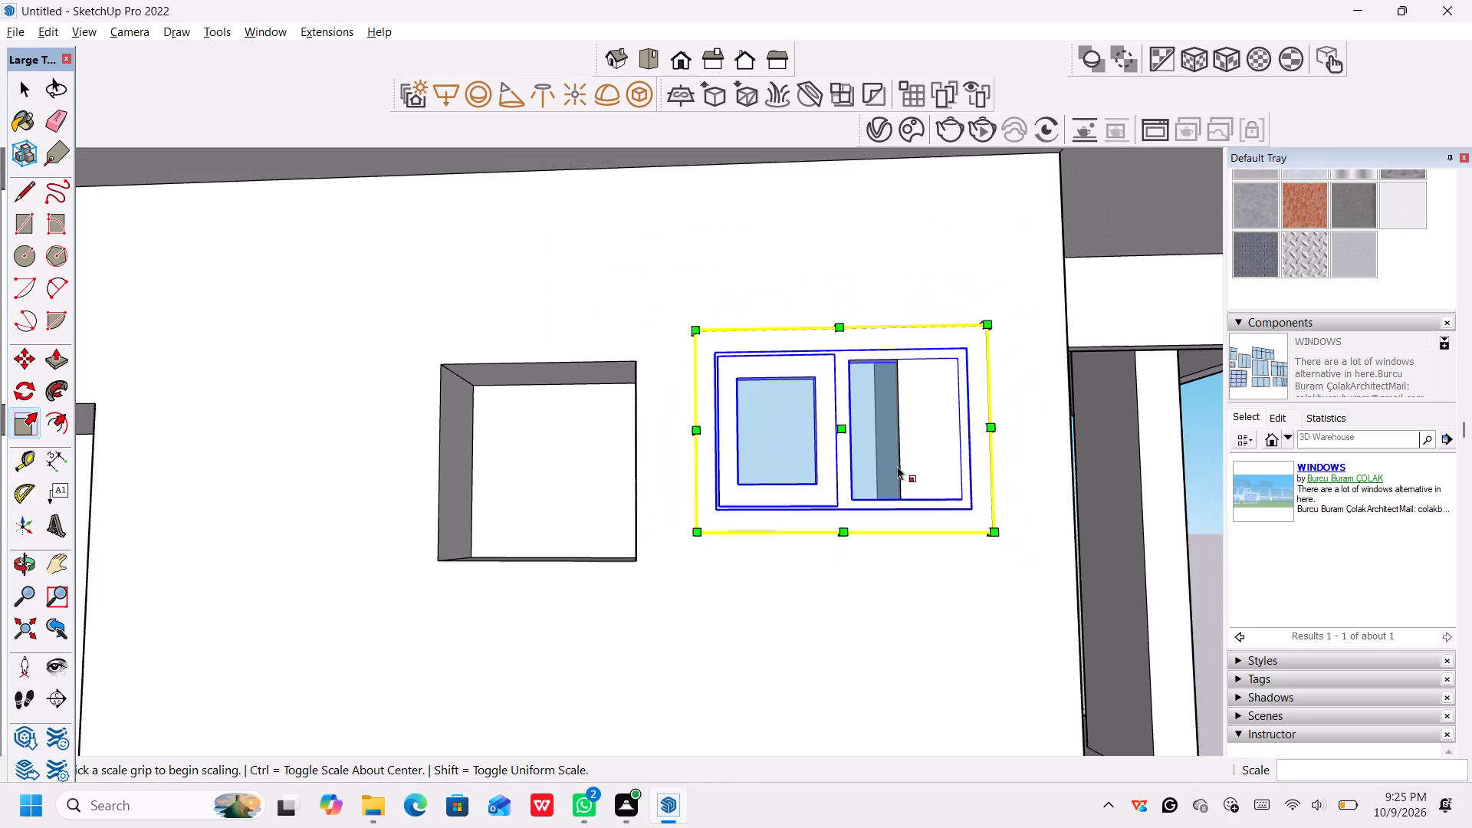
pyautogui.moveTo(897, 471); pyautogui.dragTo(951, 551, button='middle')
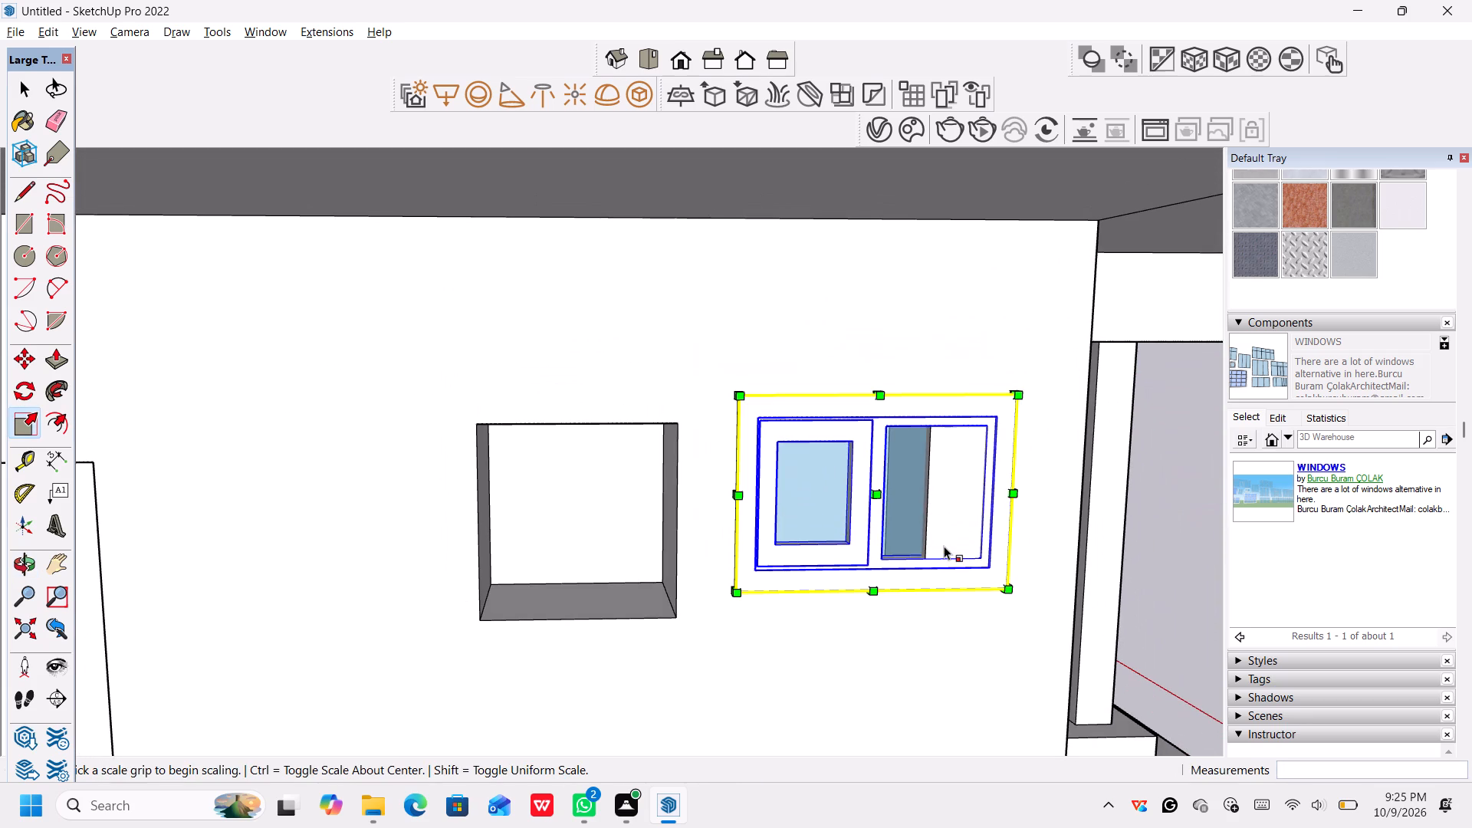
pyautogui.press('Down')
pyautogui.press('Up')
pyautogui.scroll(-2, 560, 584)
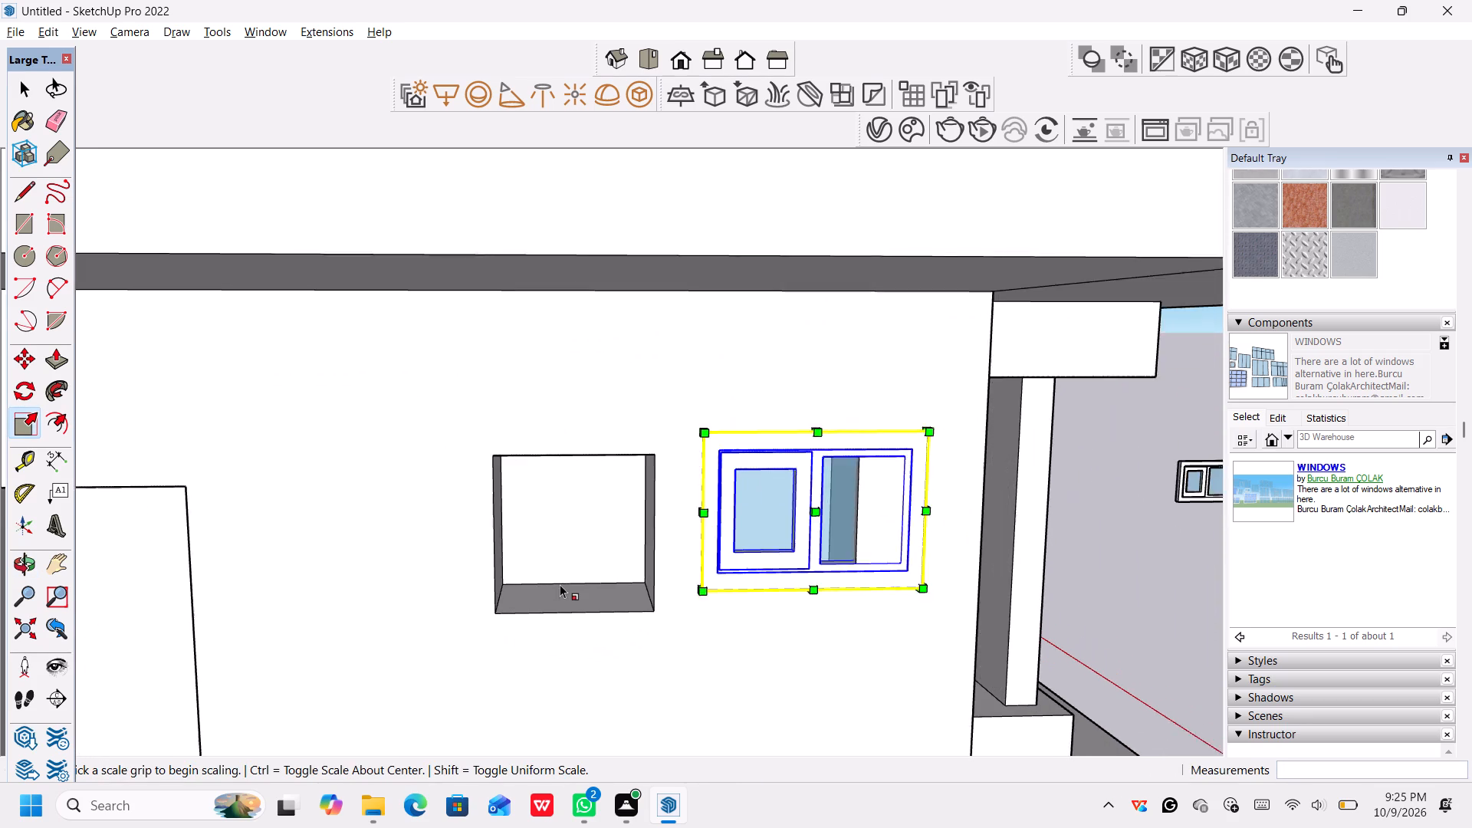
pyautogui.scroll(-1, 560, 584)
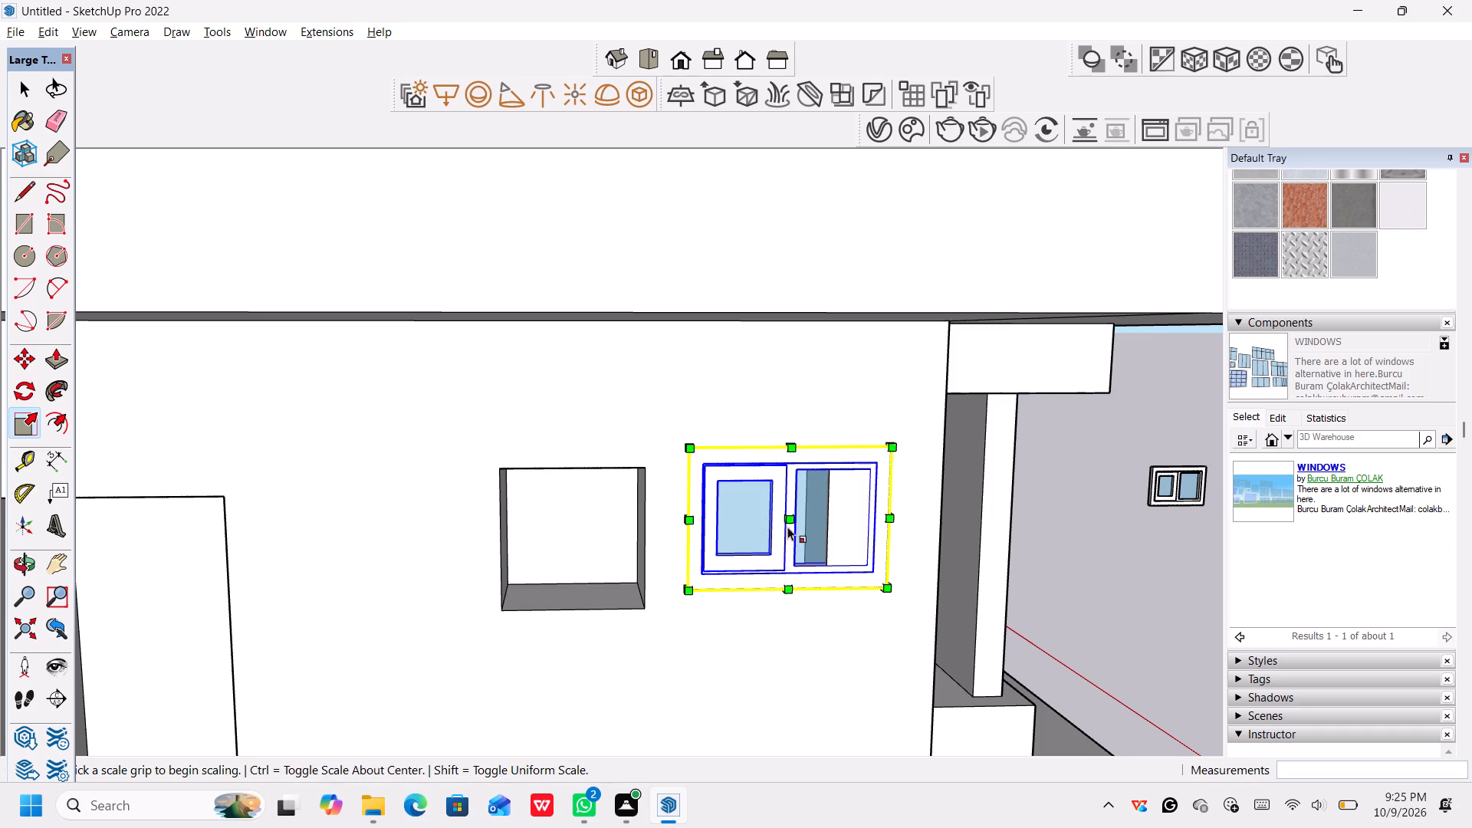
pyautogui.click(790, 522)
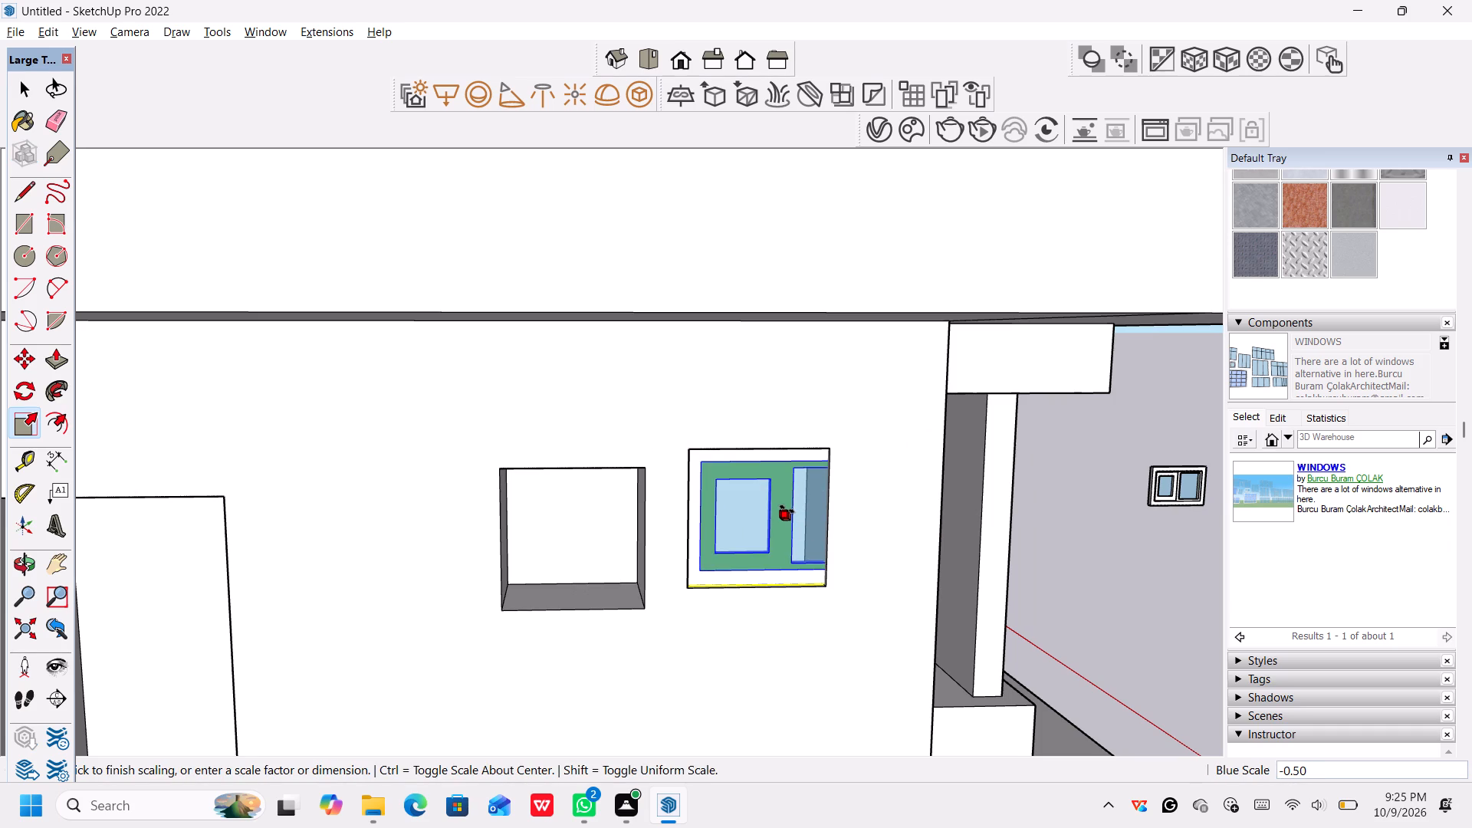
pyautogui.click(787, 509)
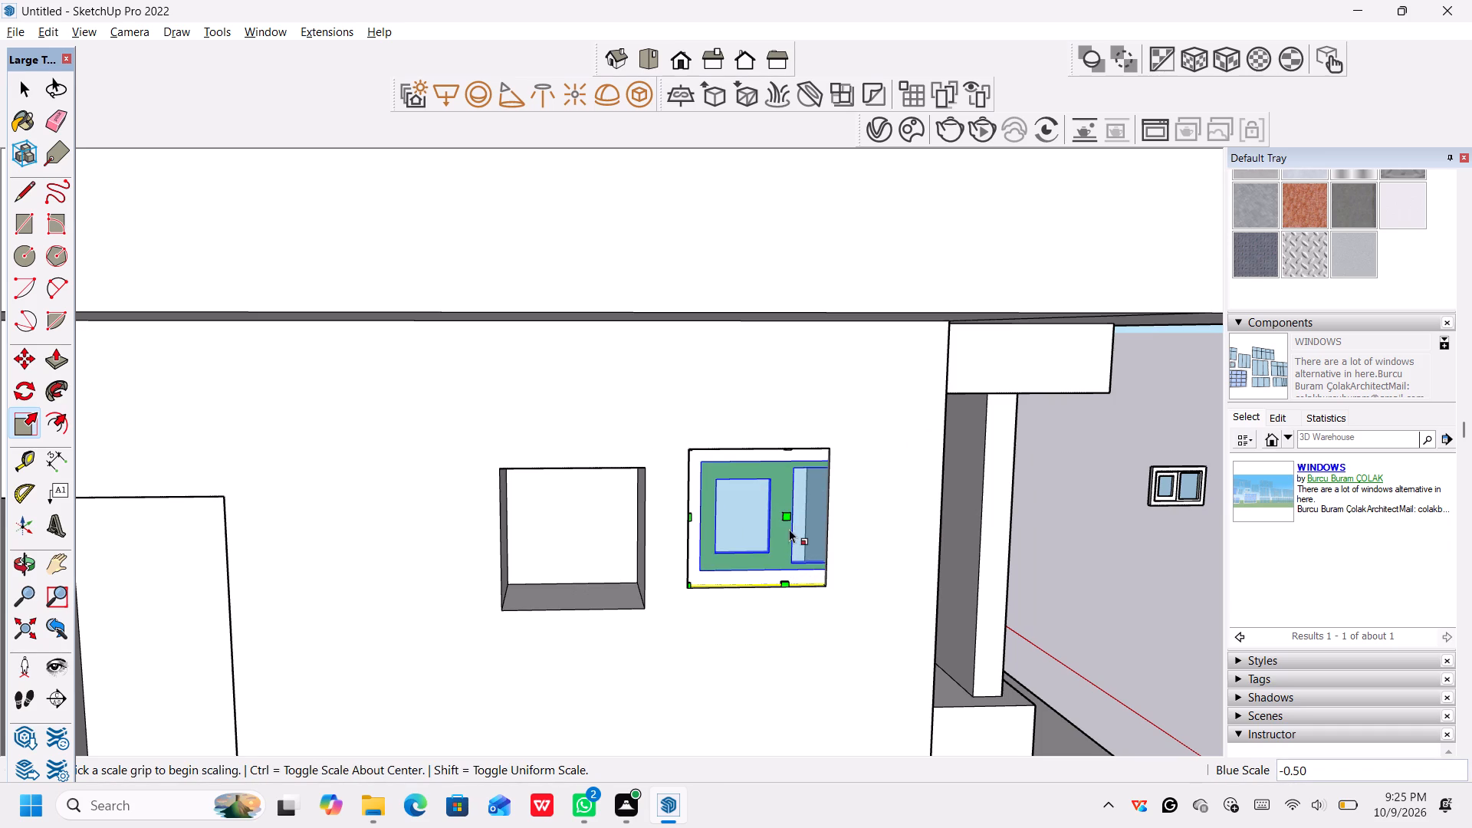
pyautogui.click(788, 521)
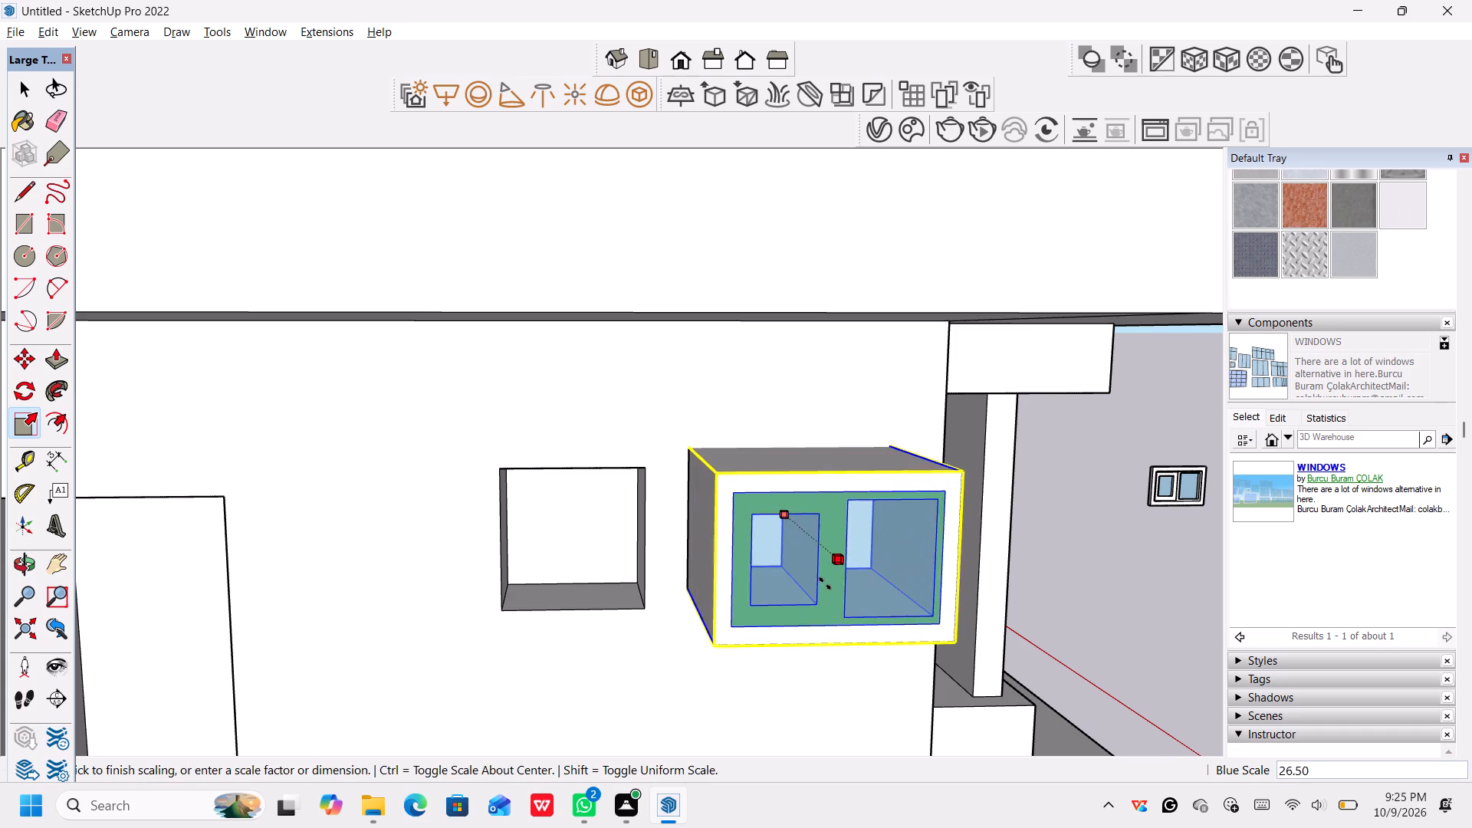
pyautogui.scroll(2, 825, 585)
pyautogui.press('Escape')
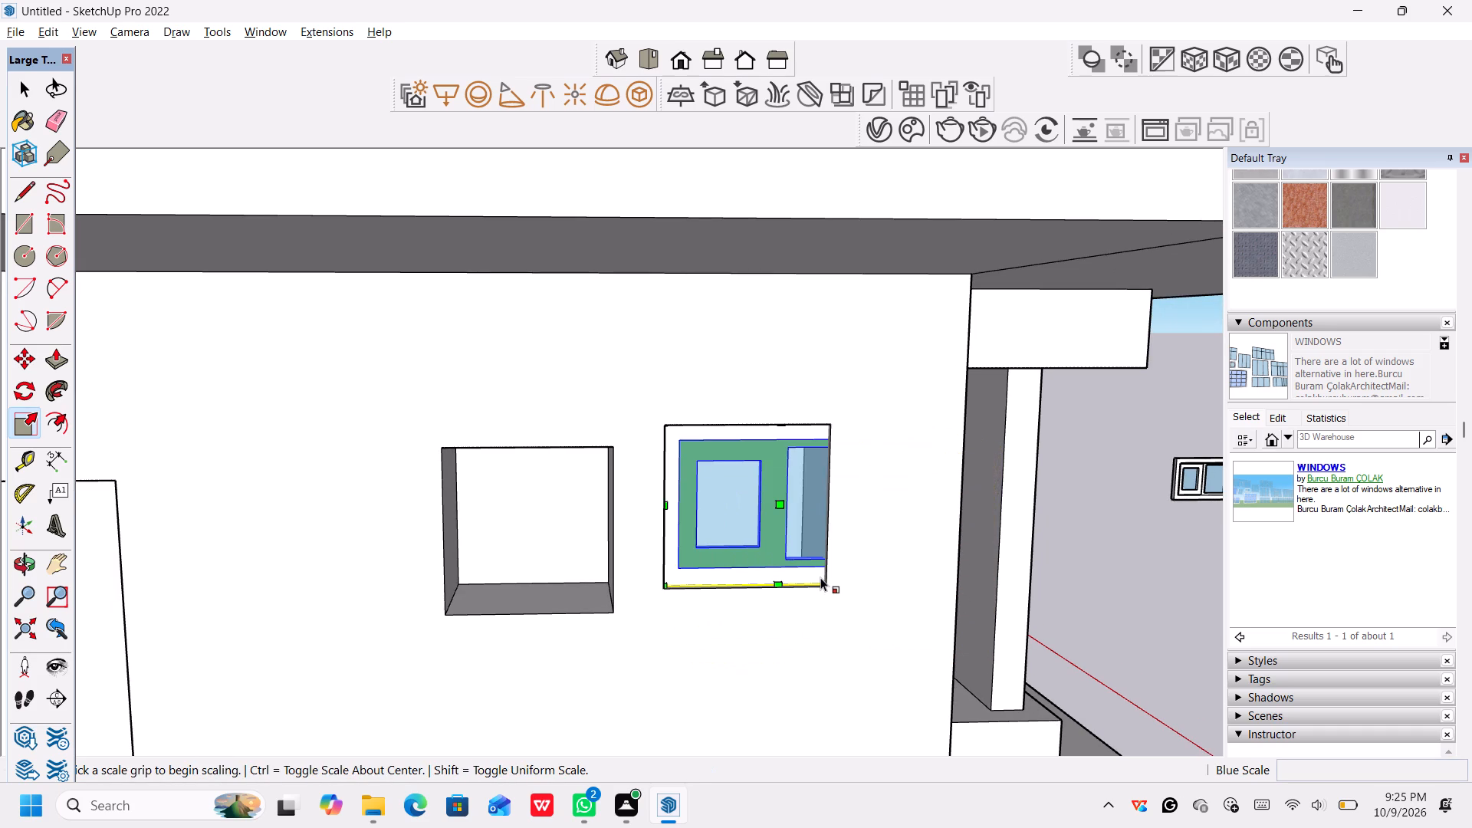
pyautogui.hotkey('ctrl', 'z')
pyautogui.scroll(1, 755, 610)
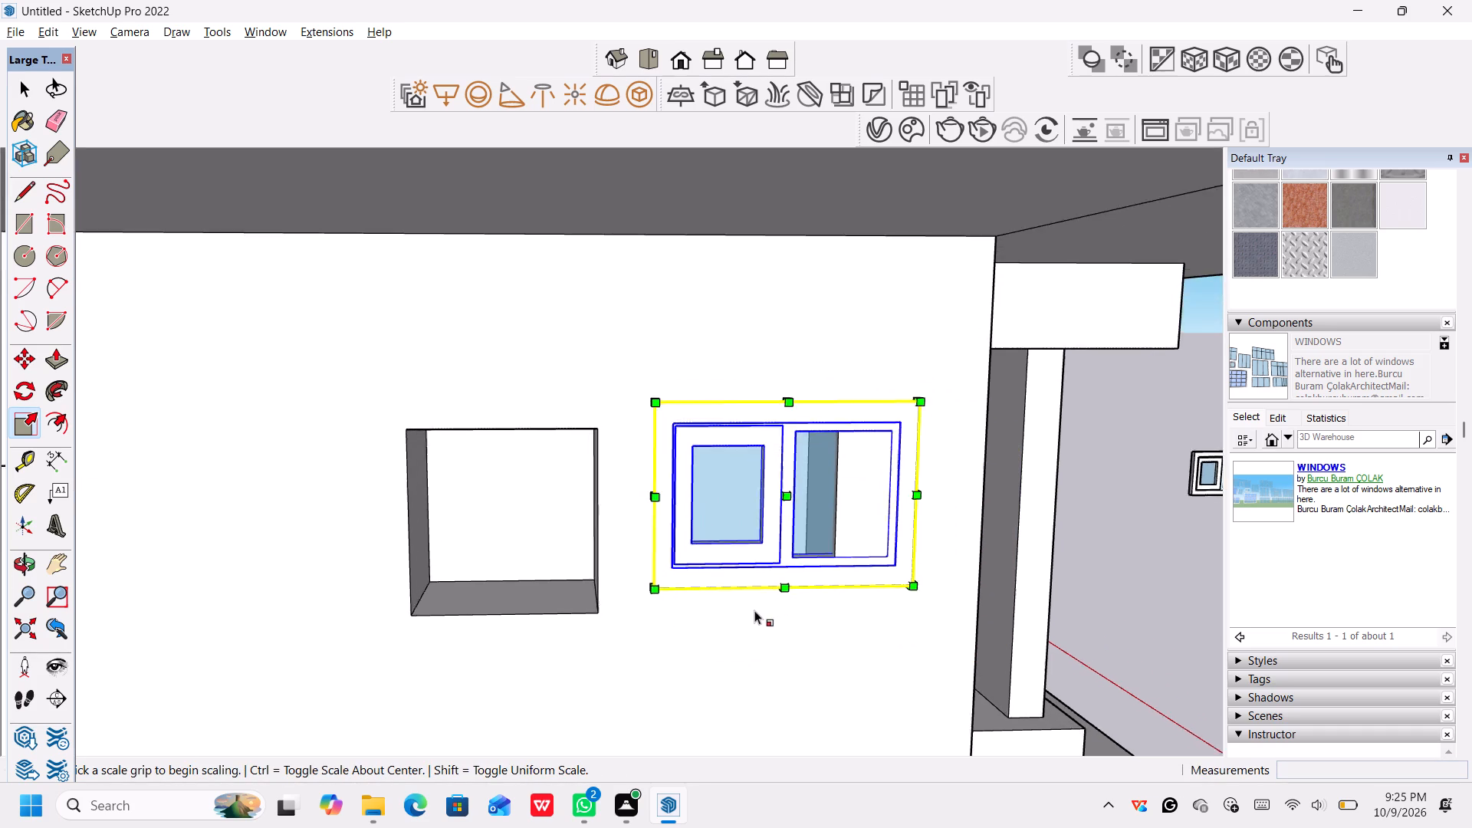
# Move the enlarged two-pane window about 5' 8 3/4" to the lower-left corner of the adjacent small ground-floor opening.
pyautogui.scroll(-4, 754, 610)
pyautogui.click(1106, 494)
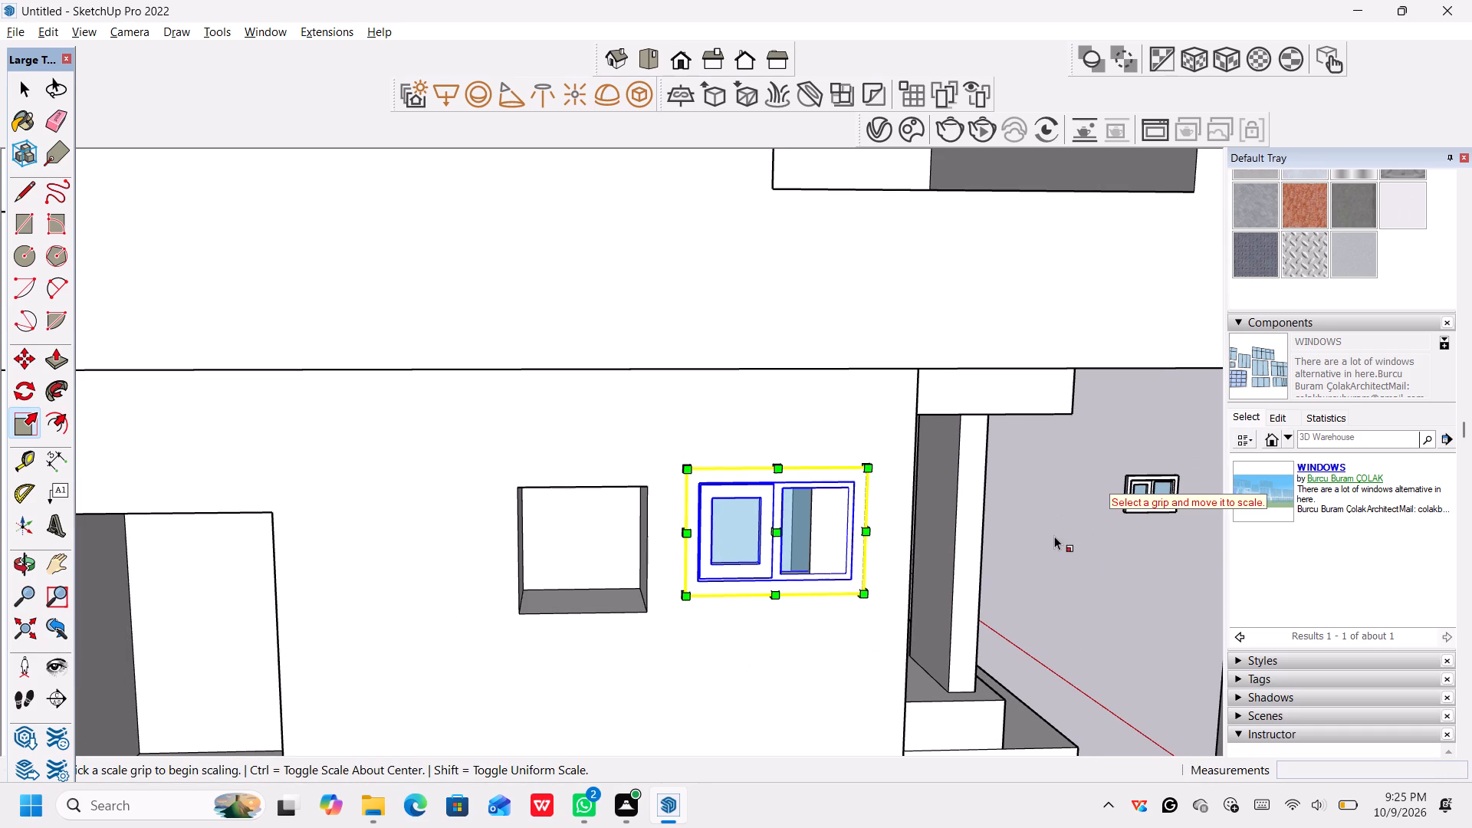
pyautogui.click(1054, 536)
pyautogui.write('n')
pyautogui.press('space')
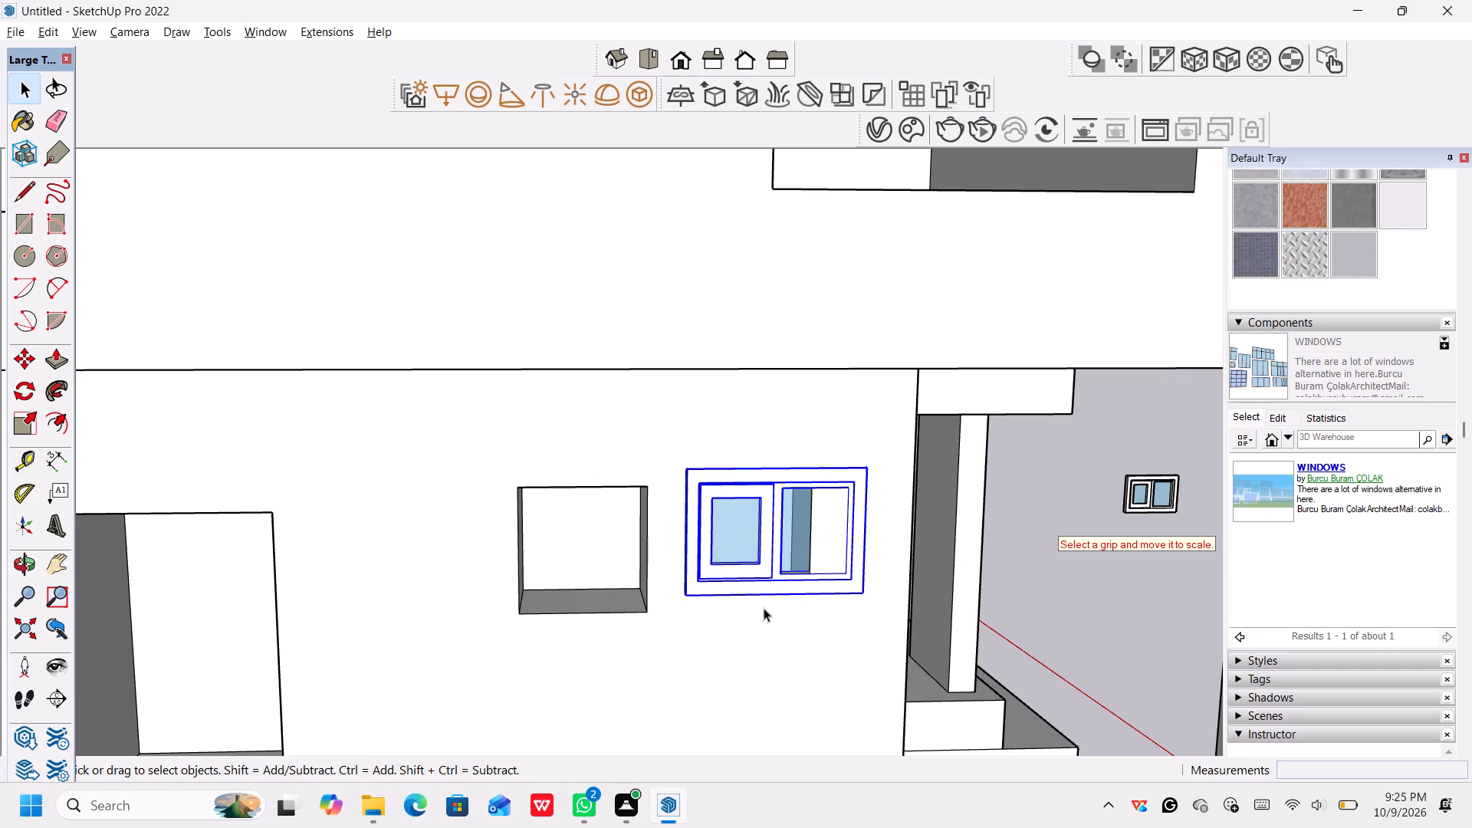
pyautogui.moveTo(708, 581); pyautogui.dragTo(721, 574, button='middle')
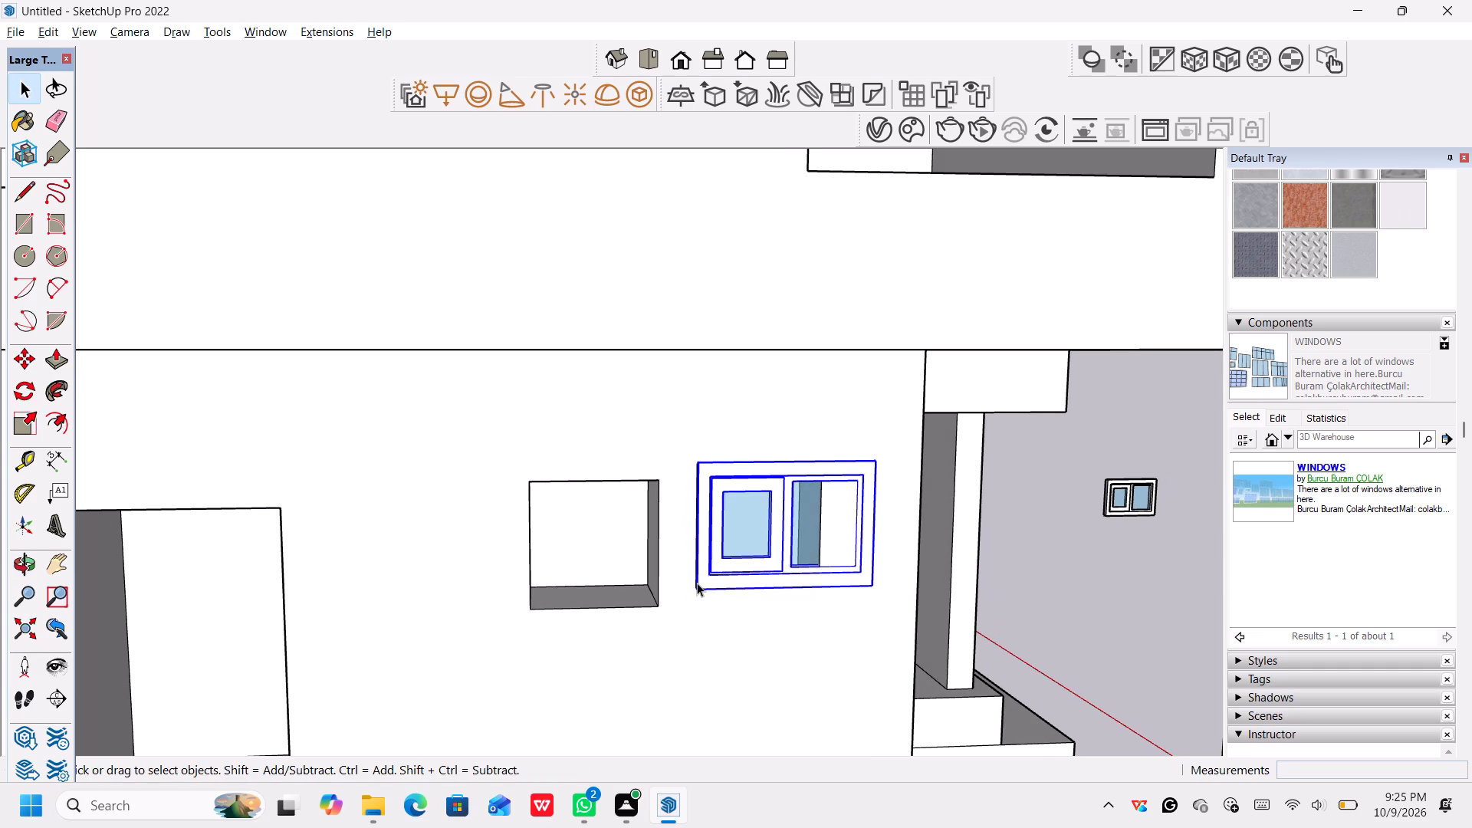
pyautogui.click(695, 583)
pyautogui.click(703, 583)
pyautogui.scroll(-1, 695, 582)
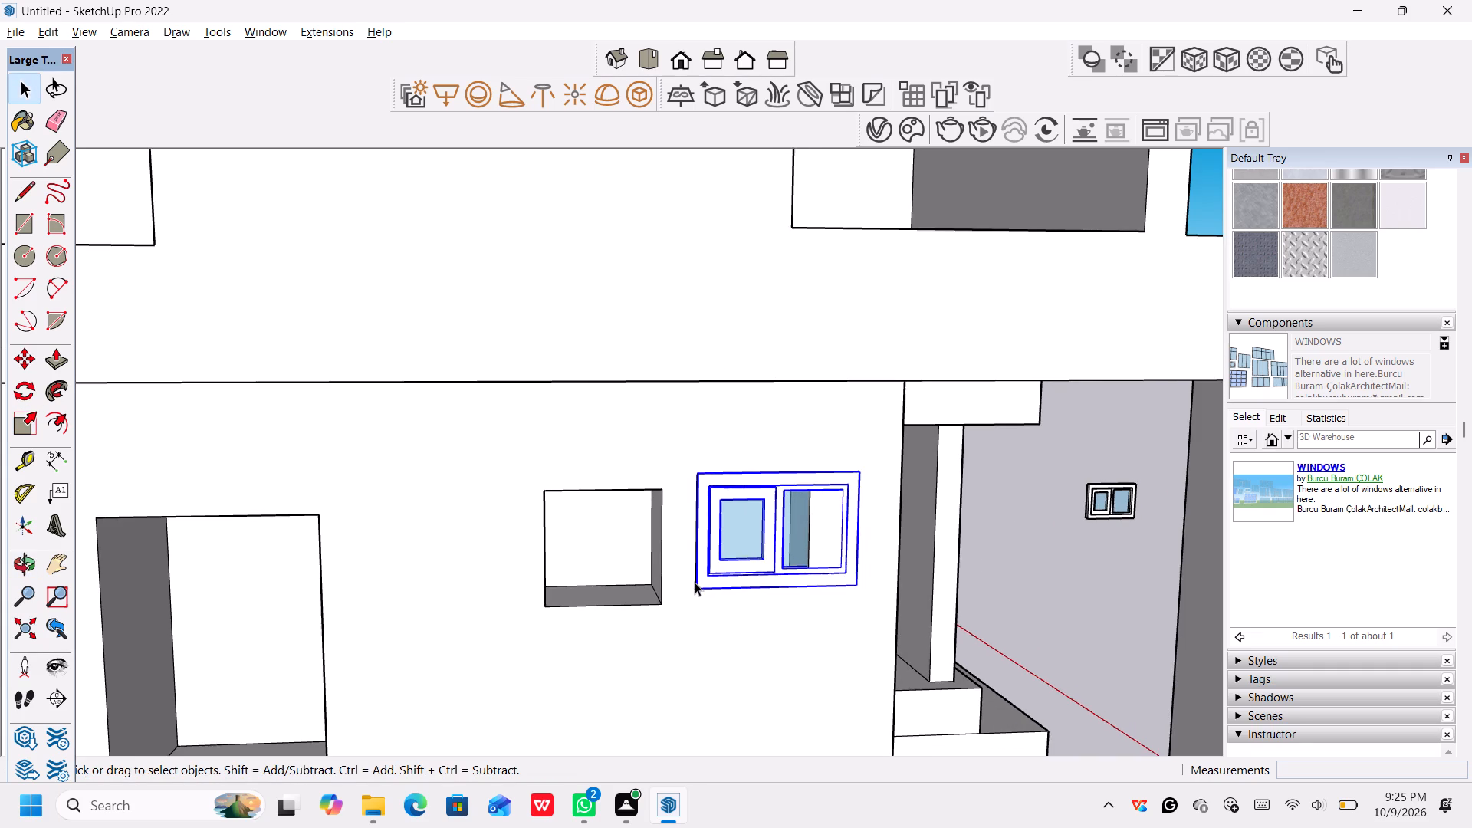
pyautogui.middleClick(695, 582)
pyautogui.click(696, 583)
pyautogui.click(723, 555)
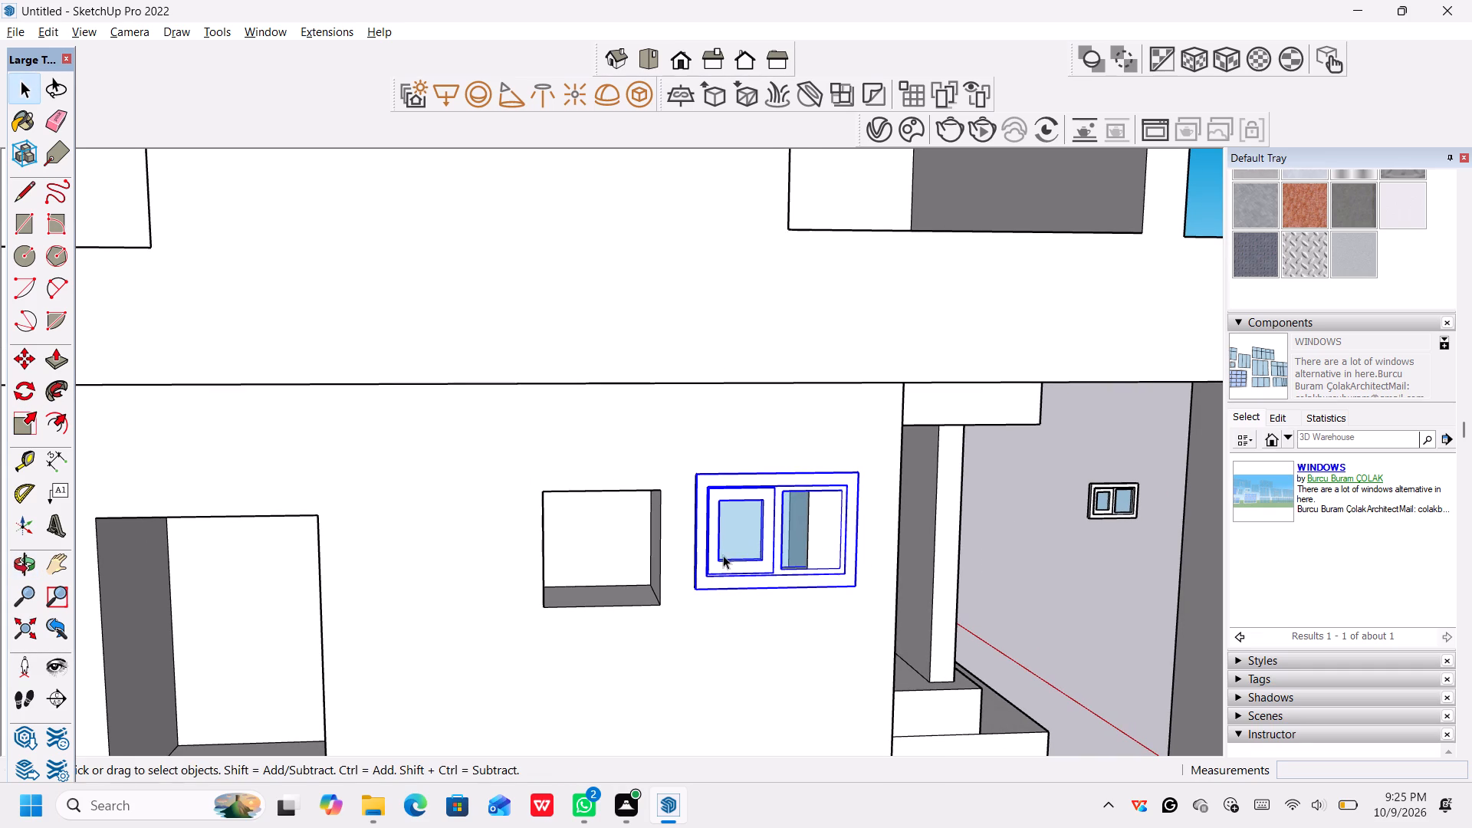
pyautogui.click(1056, 504)
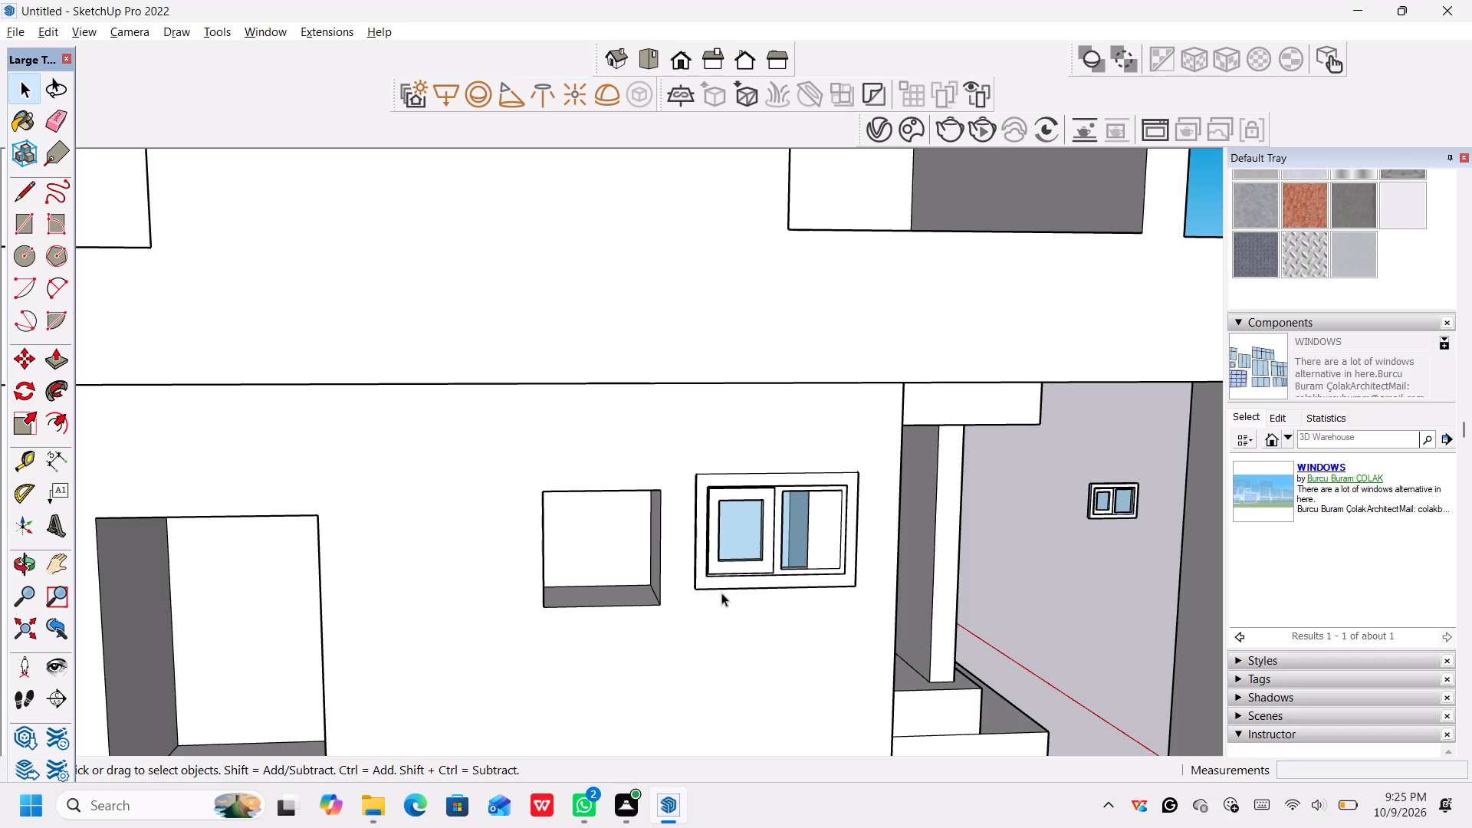
pyautogui.click(714, 587)
pyautogui.press('m')
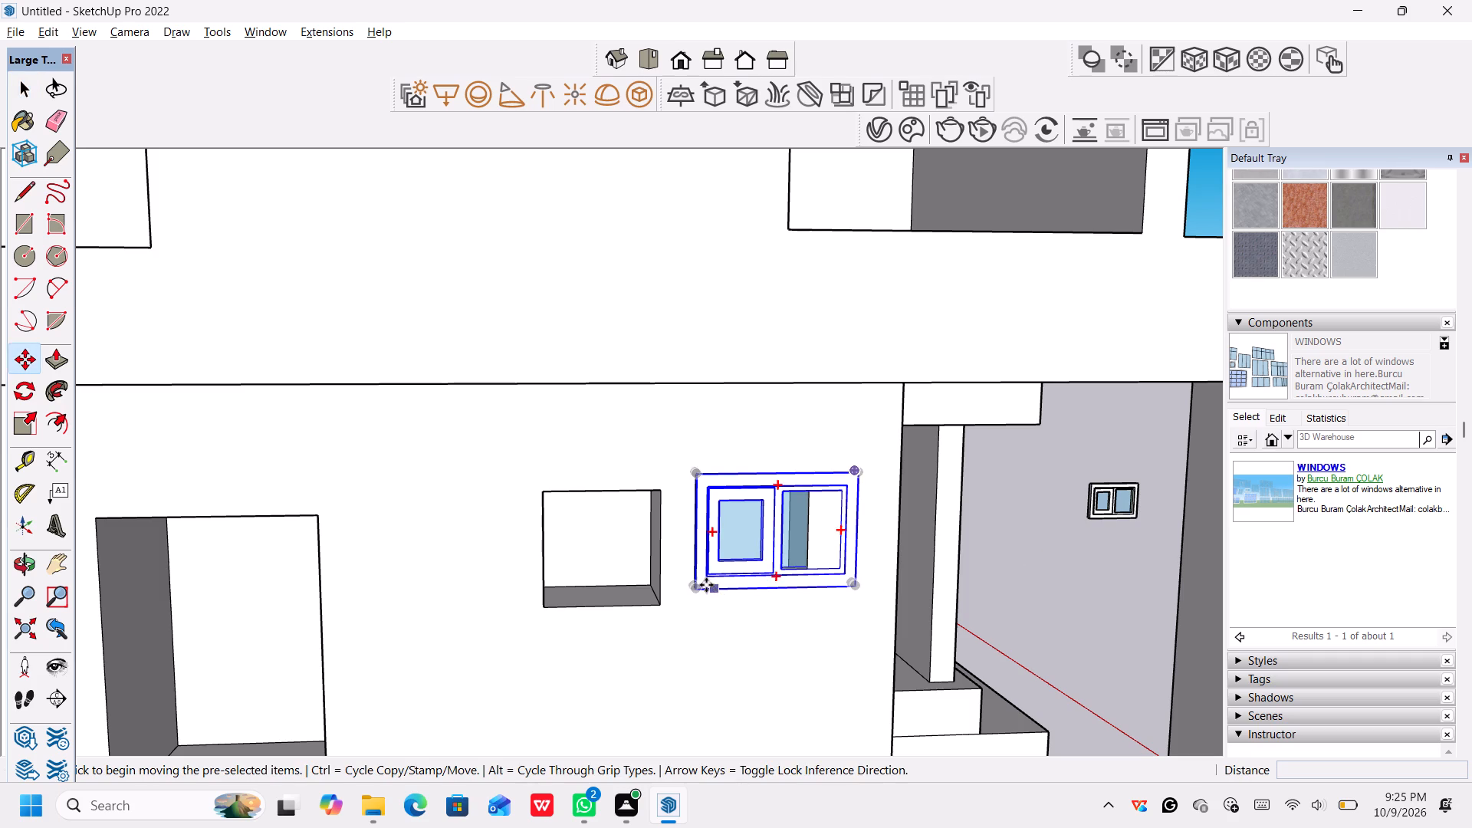
pyautogui.click(695, 588)
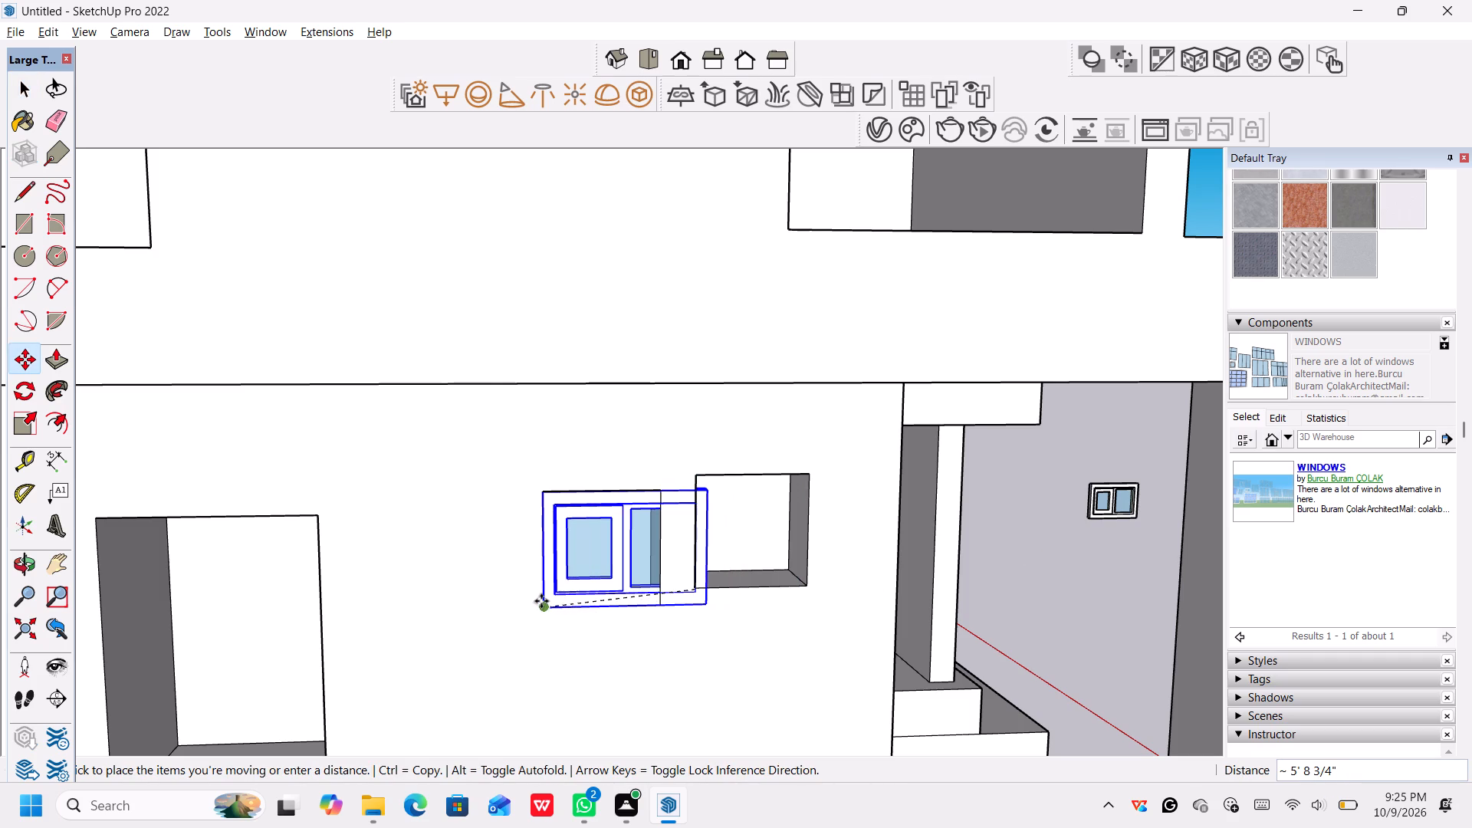
pyautogui.click(541, 601)
# Copy the enlarged two-pane window about 5' 8" back to the small ground-floor opening nearest the porch.
pyautogui.scroll(-6, 701, 604)
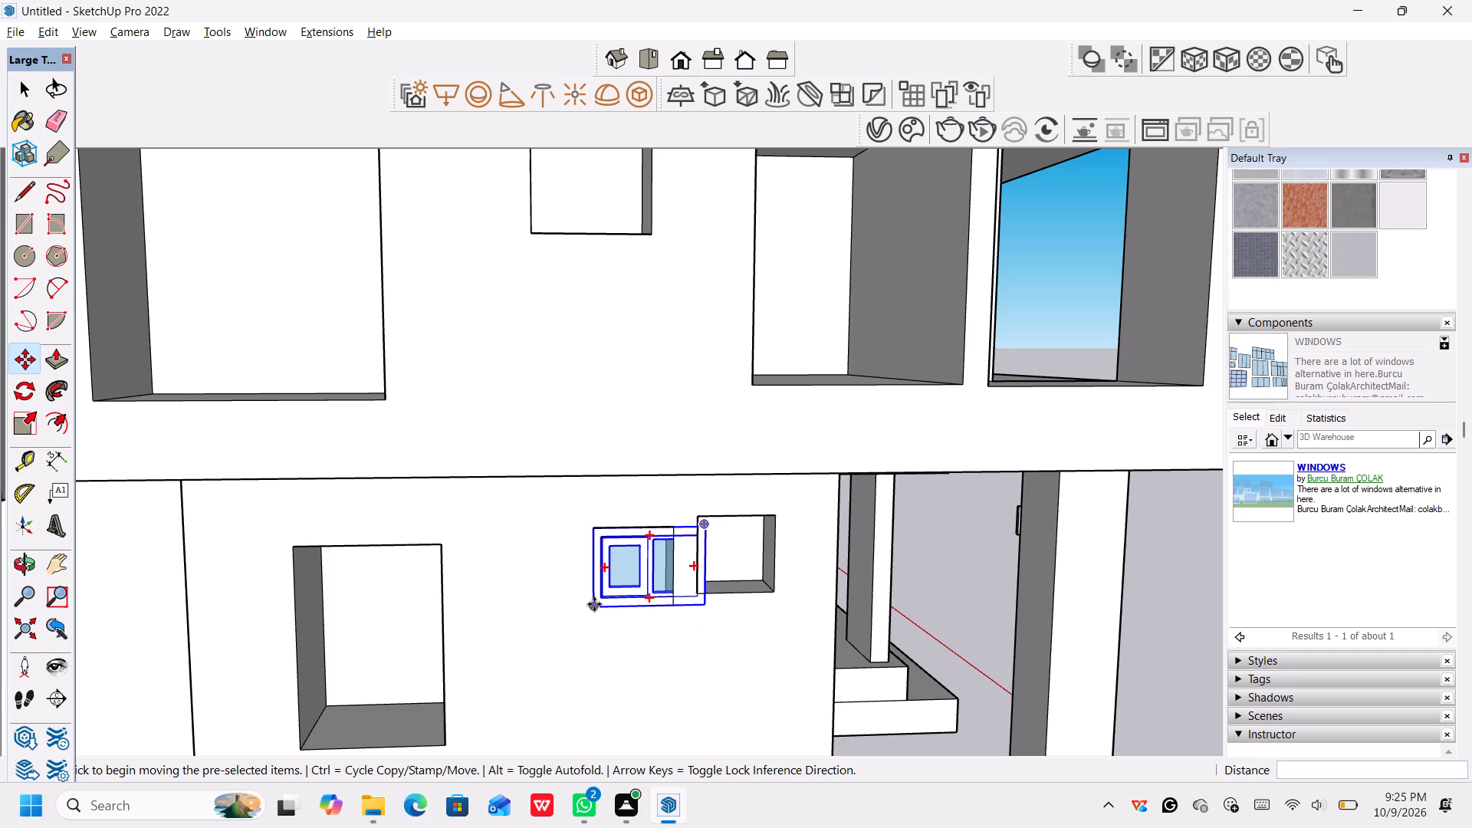
pyautogui.scroll(1, 594, 606)
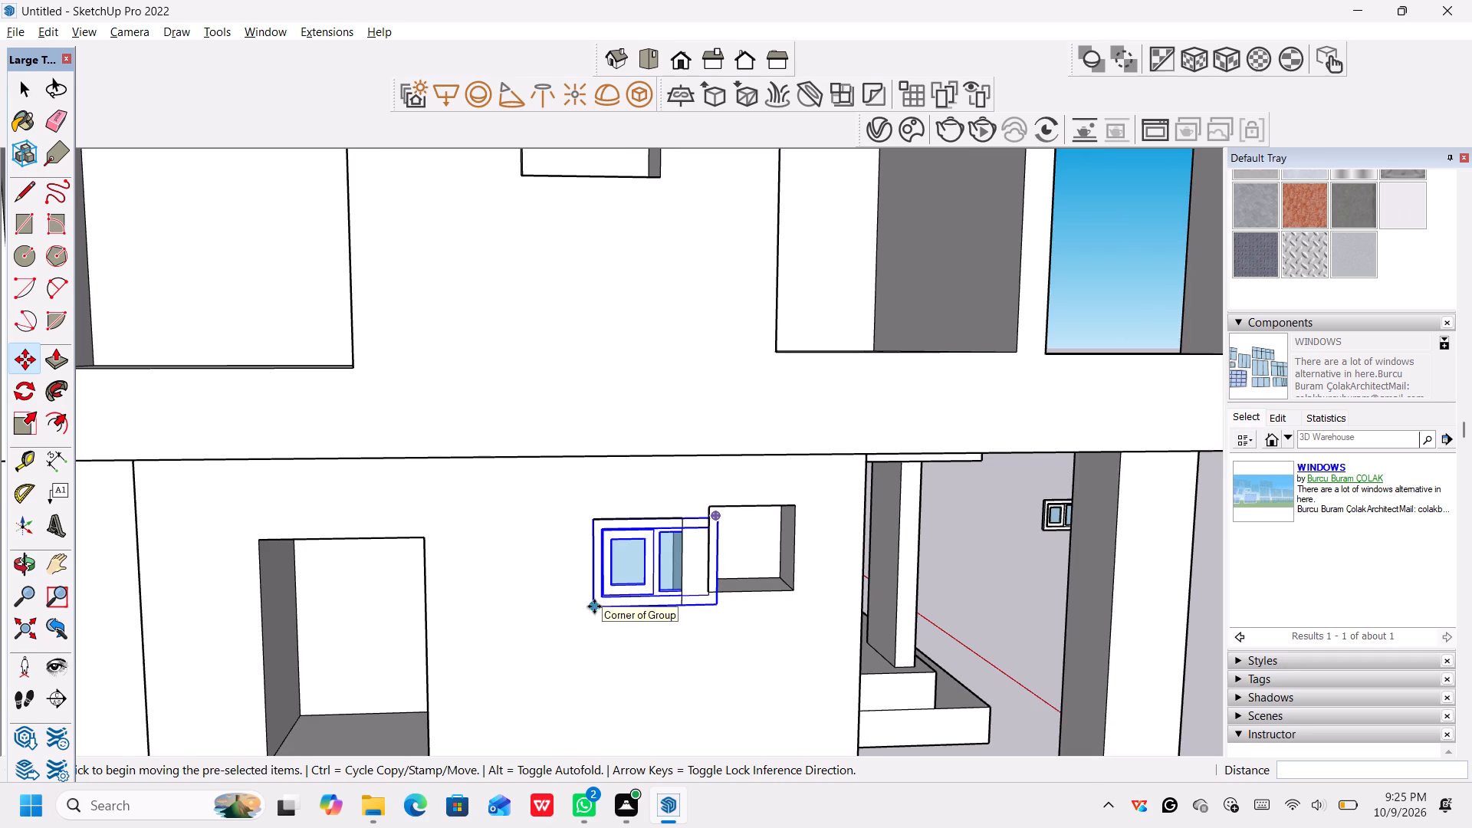
pyautogui.click(593, 608)
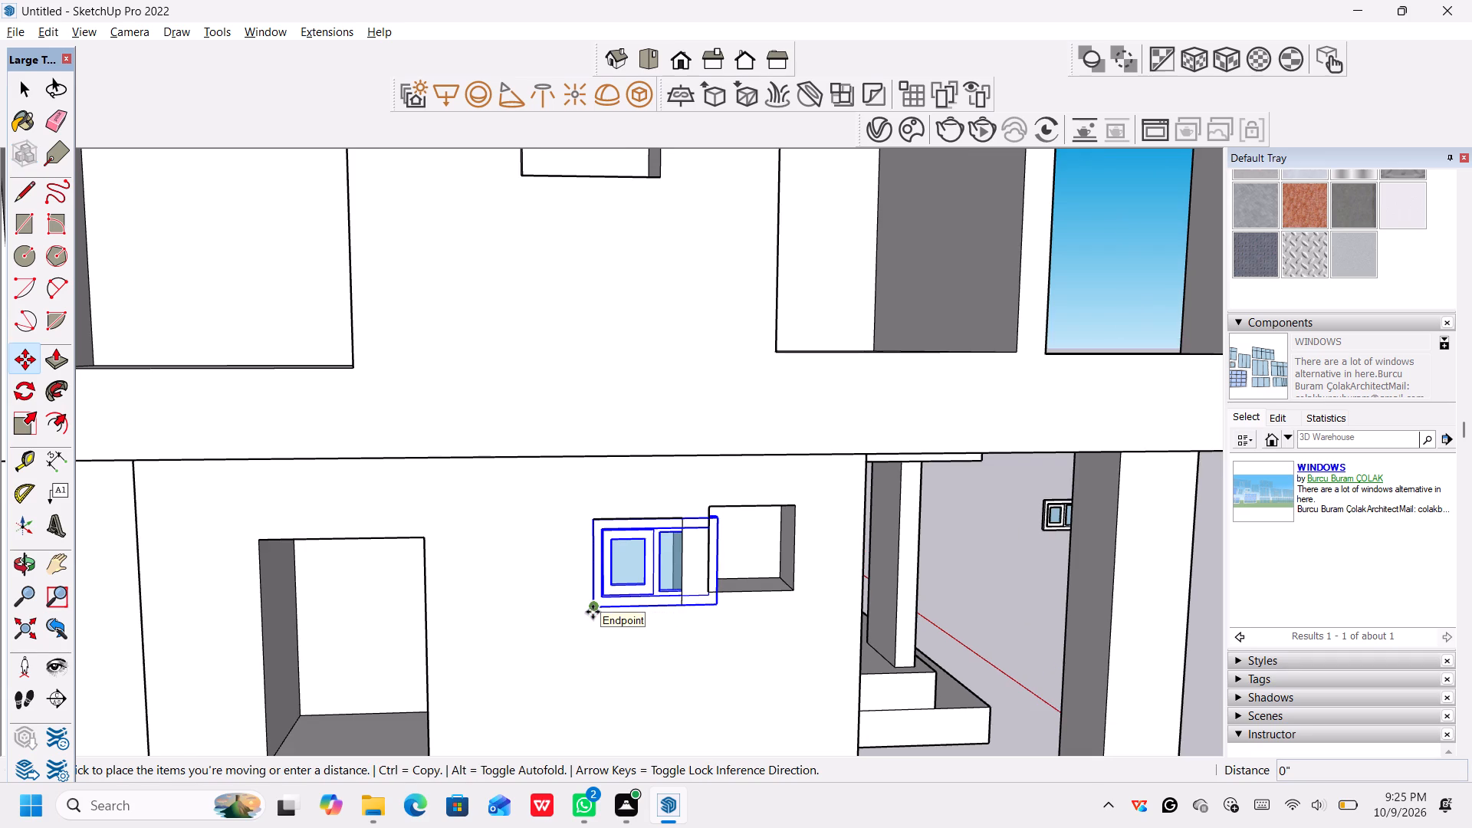
pyautogui.click(711, 591)
pyautogui.scroll(-4, 786, 648)
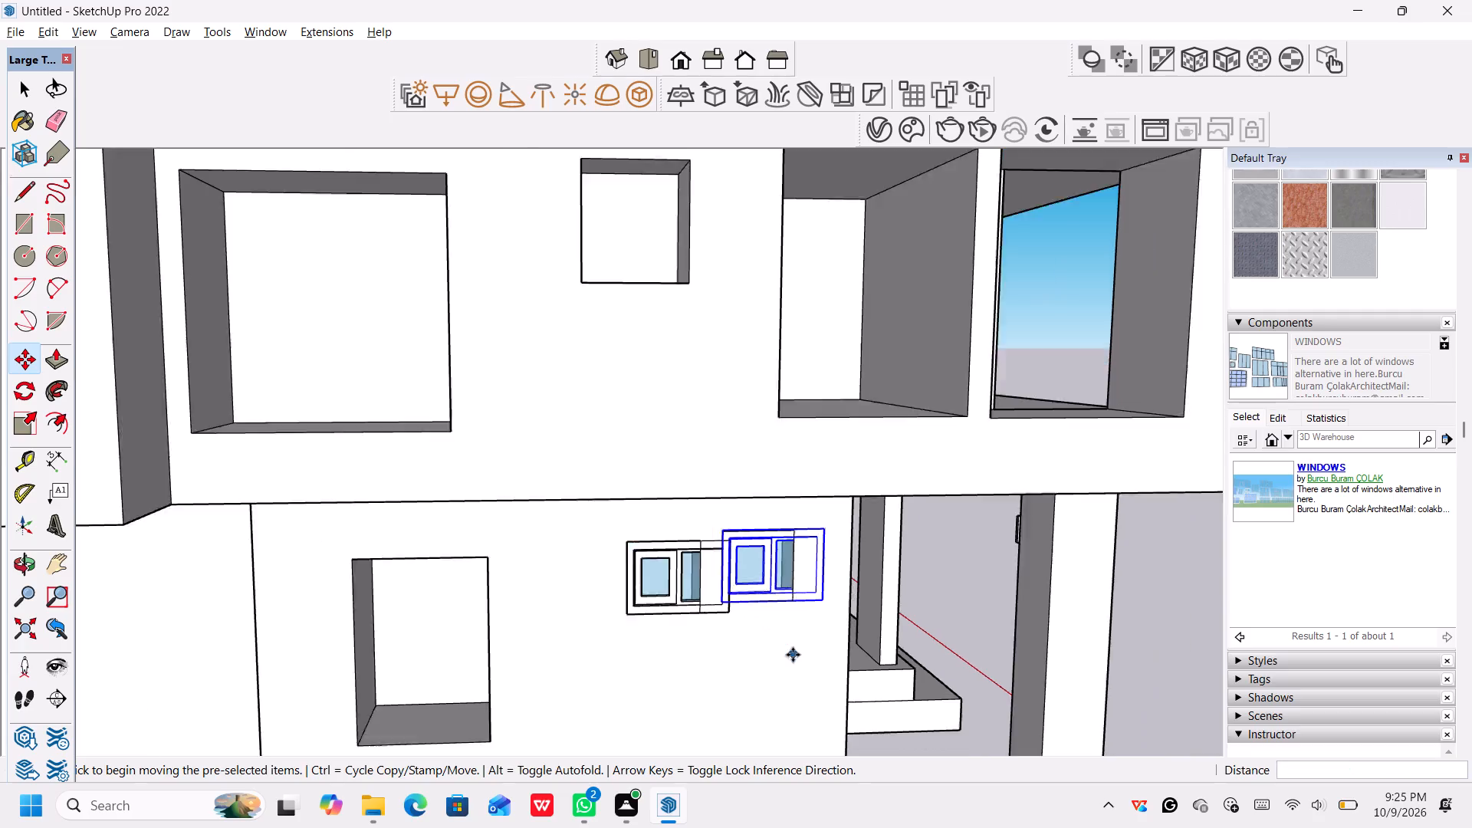
pyautogui.scroll(-9, 793, 655)
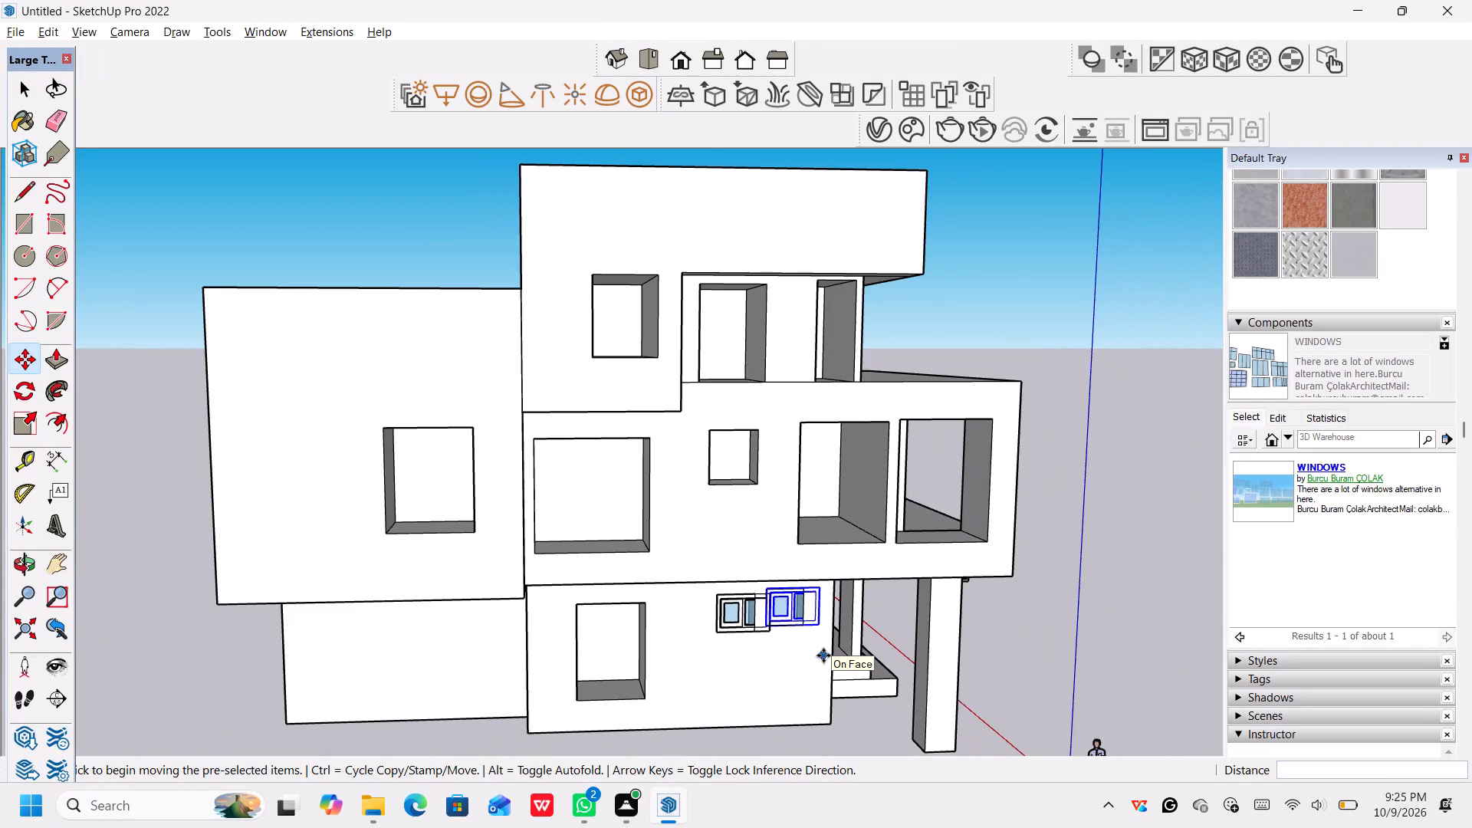
# Copy the enlarged two-pane window from the ground floor about 23' up to the lower-left corner of the small first-floor side opening.
pyautogui.moveTo(1016, 632); pyautogui.dragTo(843, 708, button='middle')
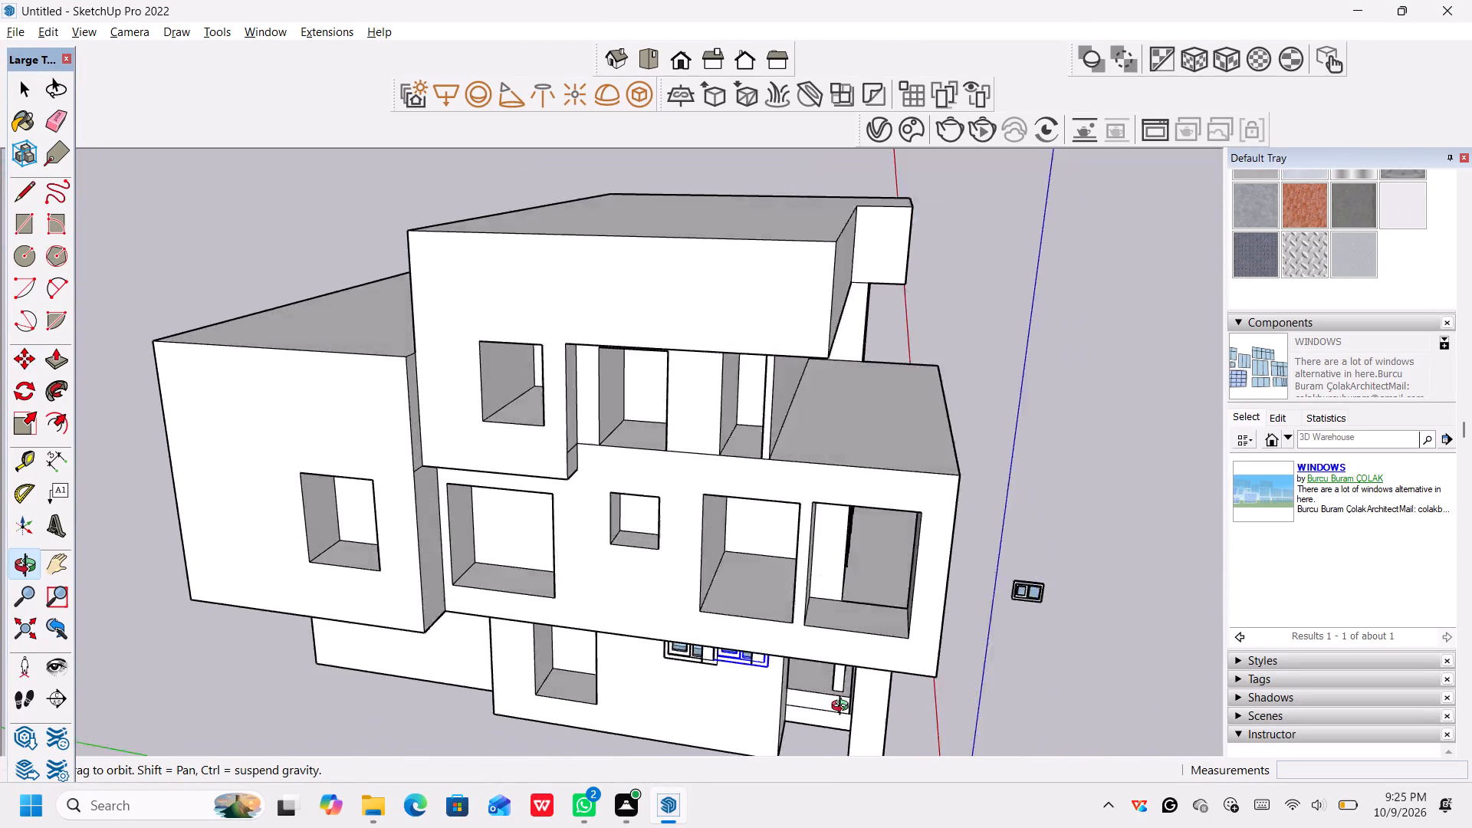
pyautogui.moveTo(843, 708); pyautogui.dragTo(956, 644, button='middle')
pyautogui.scroll(2, 711, 642)
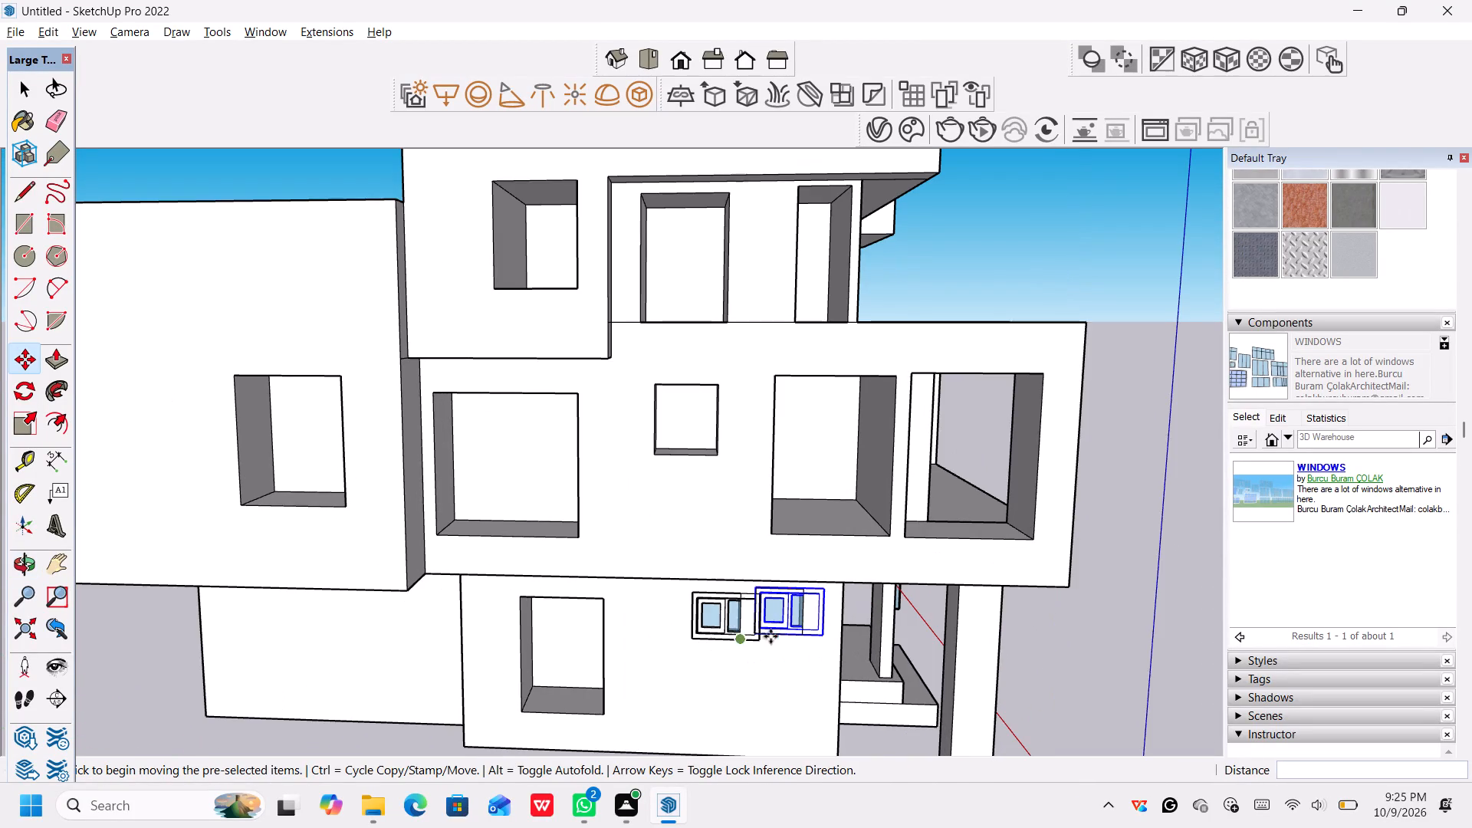
pyautogui.scroll(11, 761, 634)
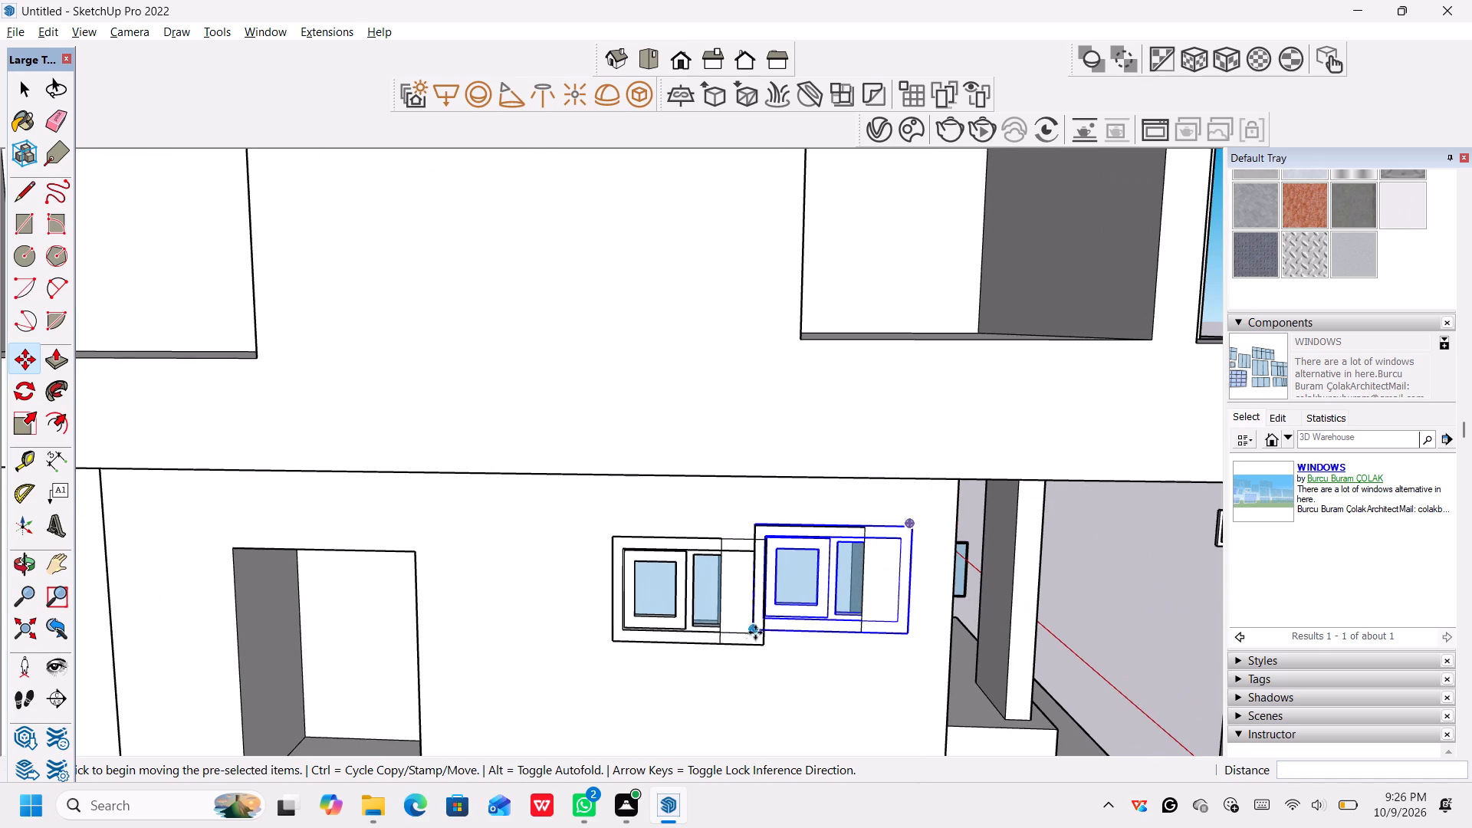
pyautogui.click(755, 631)
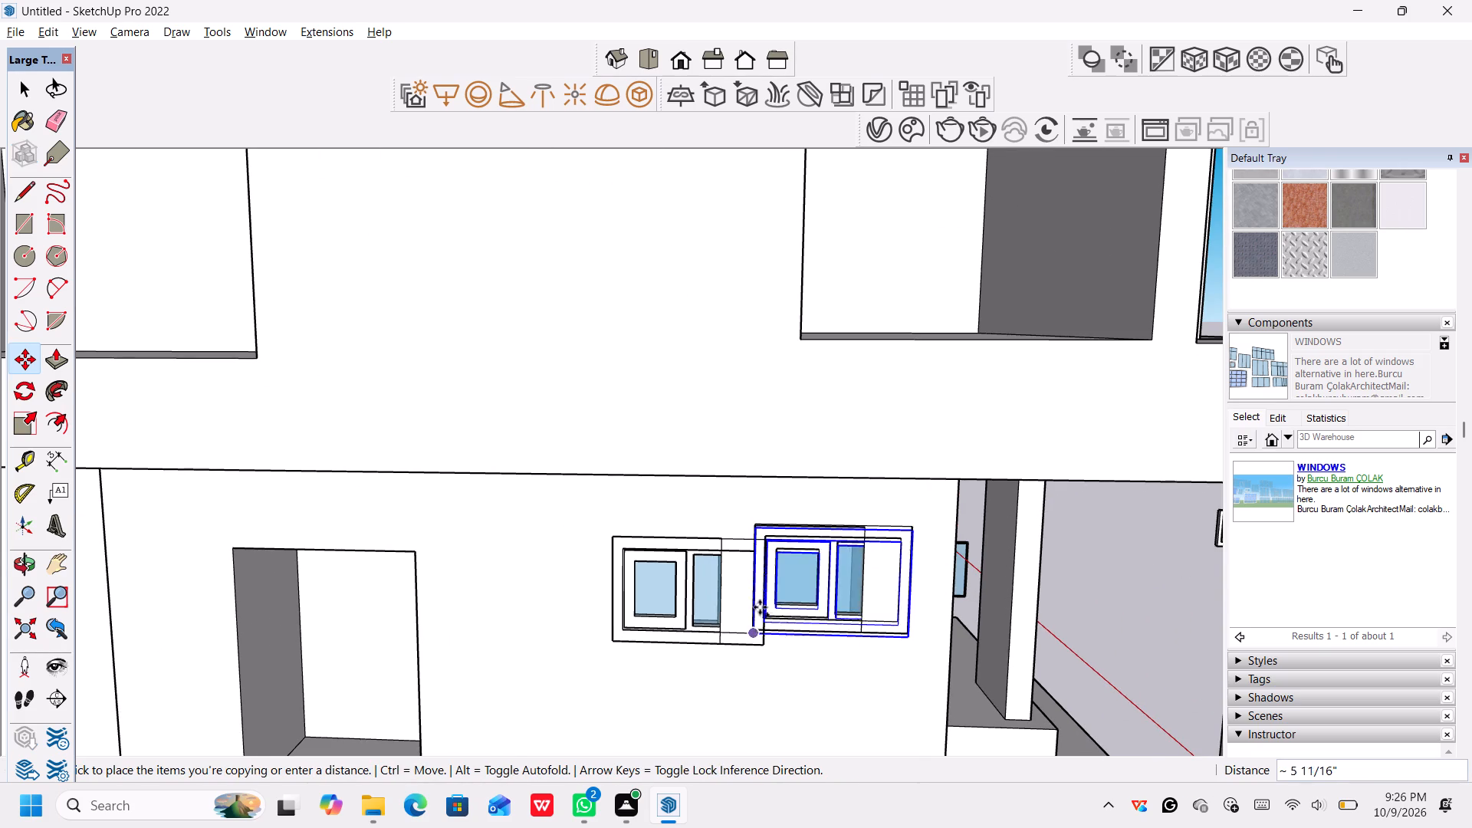
pyautogui.scroll(-19, 649, 297)
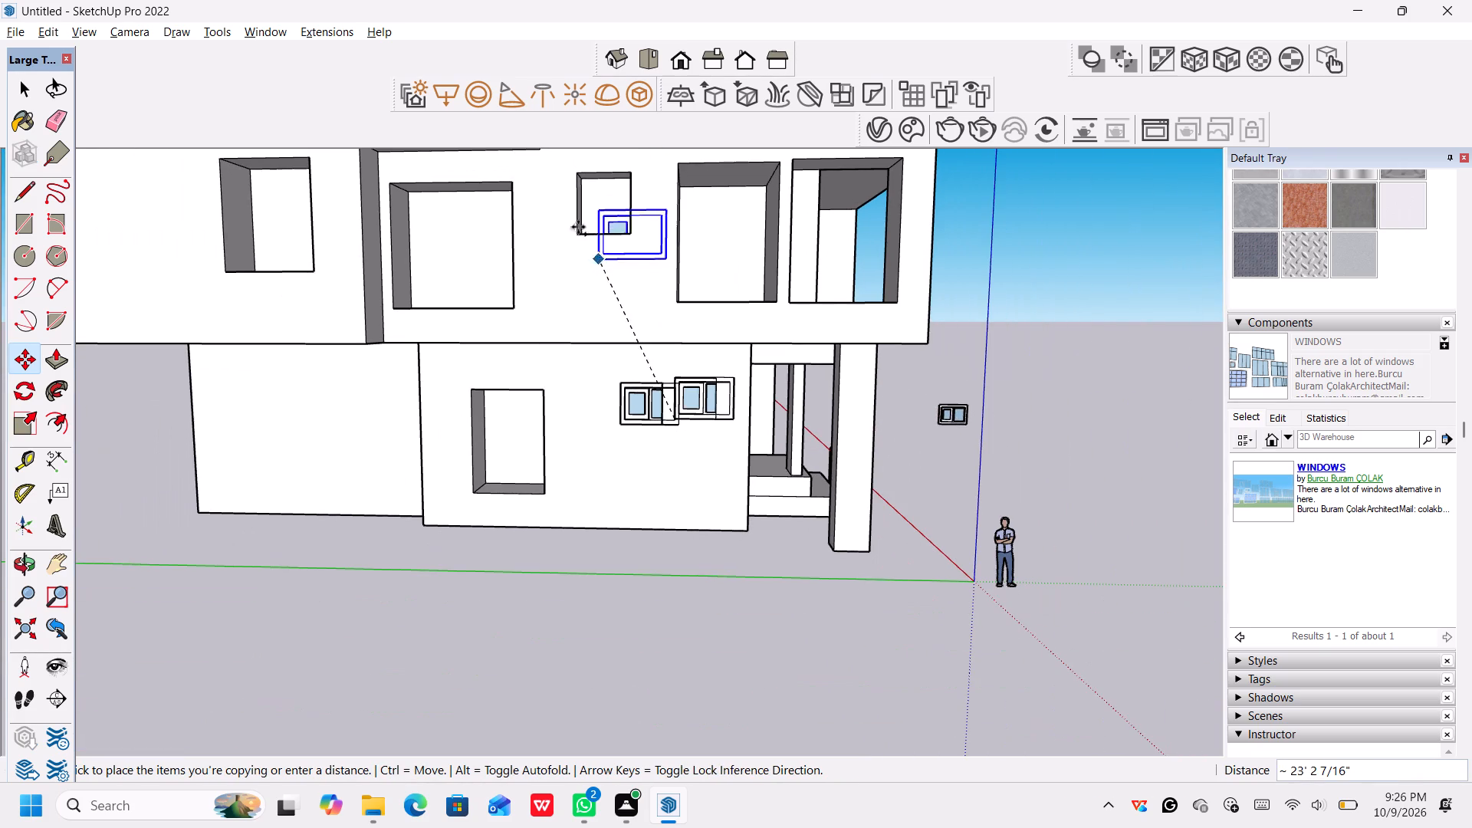
pyautogui.scroll(5, 580, 237)
pyautogui.click(580, 236)
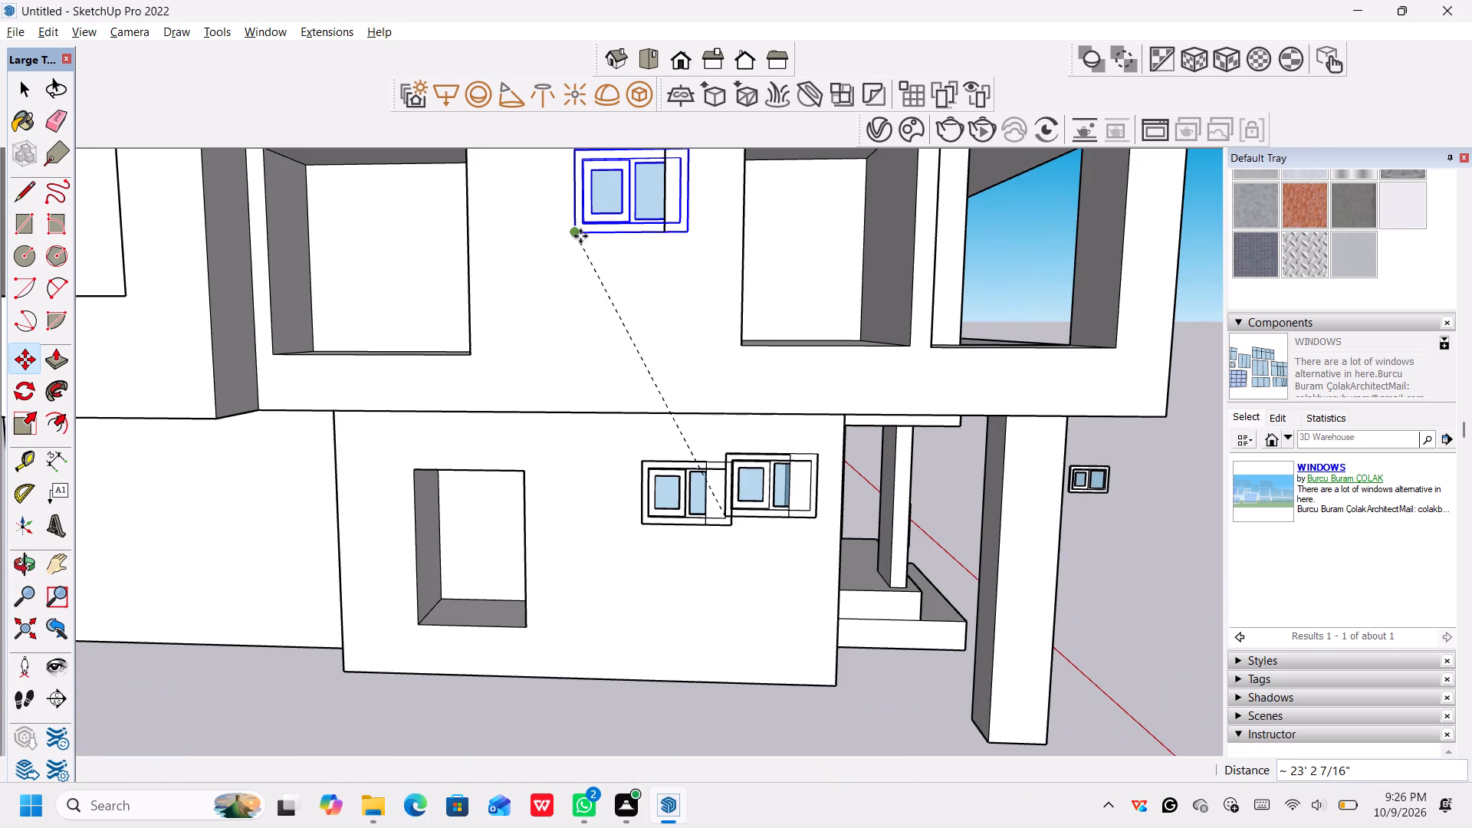
# Scale the copied first-floor two-pane window uniformly by 1.25 from its lower-left corner to cover the small opening's height.
pyautogui.scroll(-6, 664, 247)
pyautogui.scroll(1, 660, 257)
pyautogui.moveTo(659, 257); pyautogui.dragTo(681, 360, button='middle')
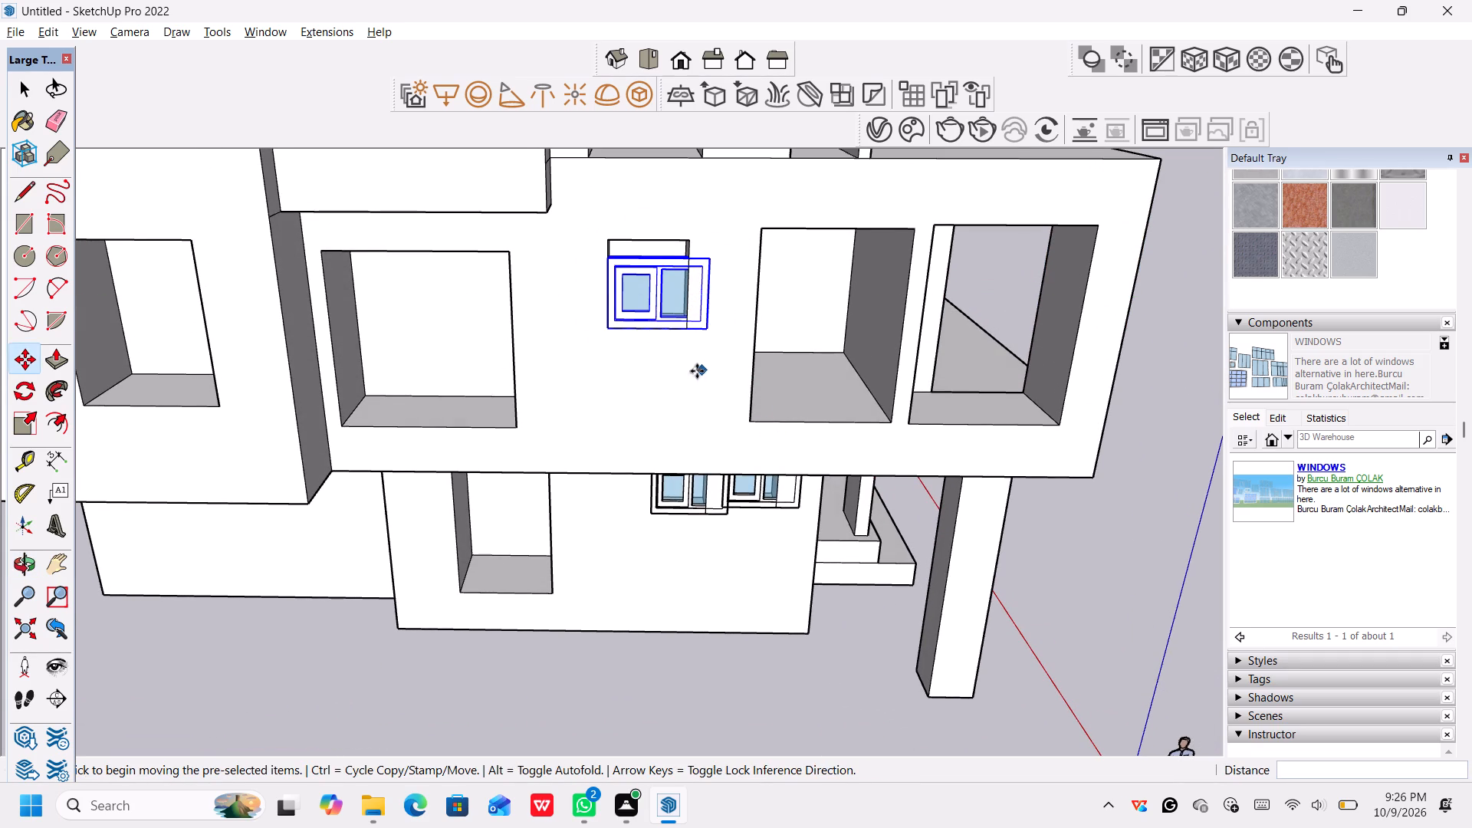
pyautogui.scroll(2, 685, 372)
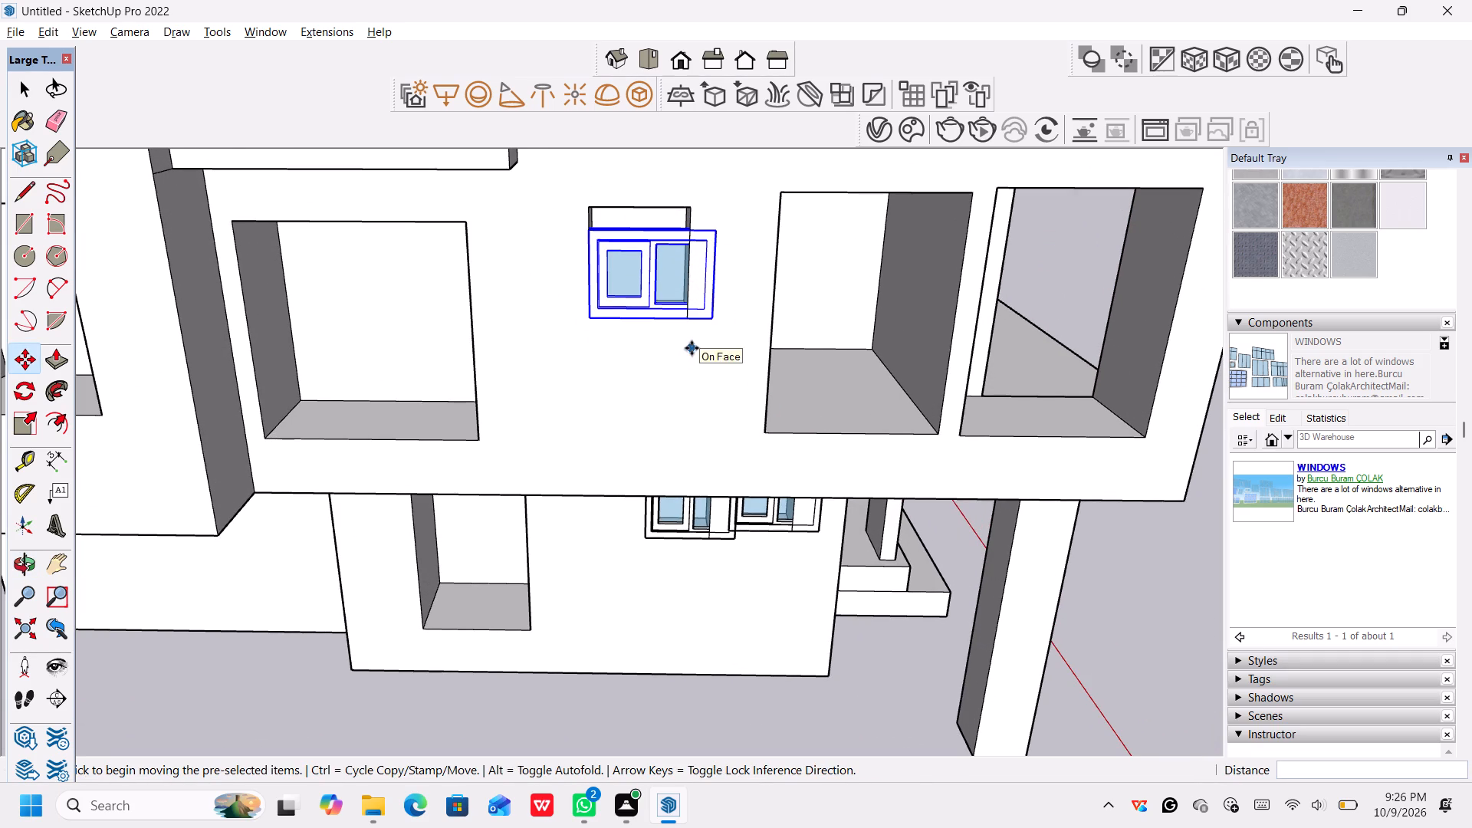
pyautogui.press('space')
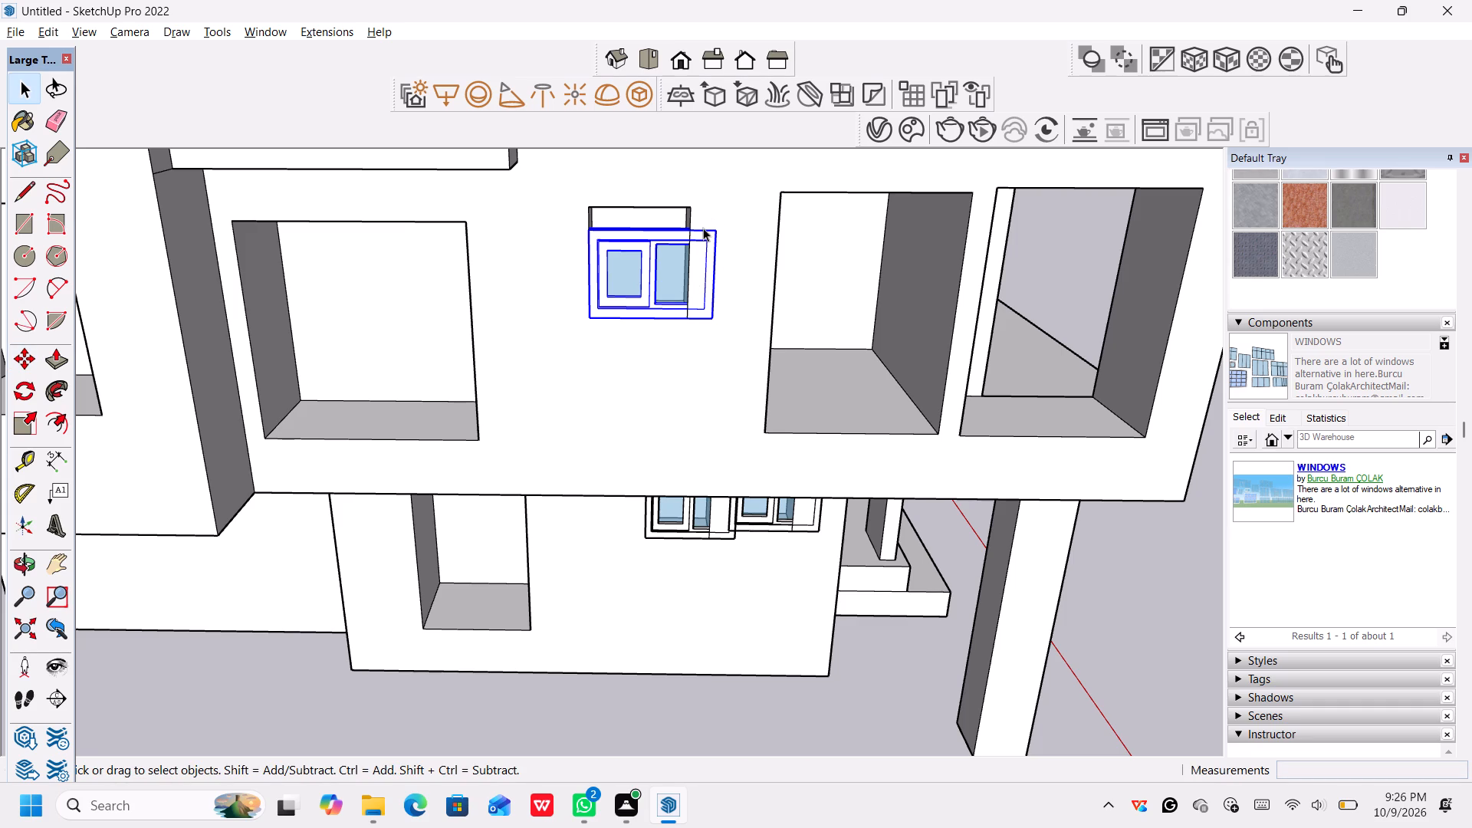
pyautogui.click(1111, 611)
pyautogui.click(587, 314)
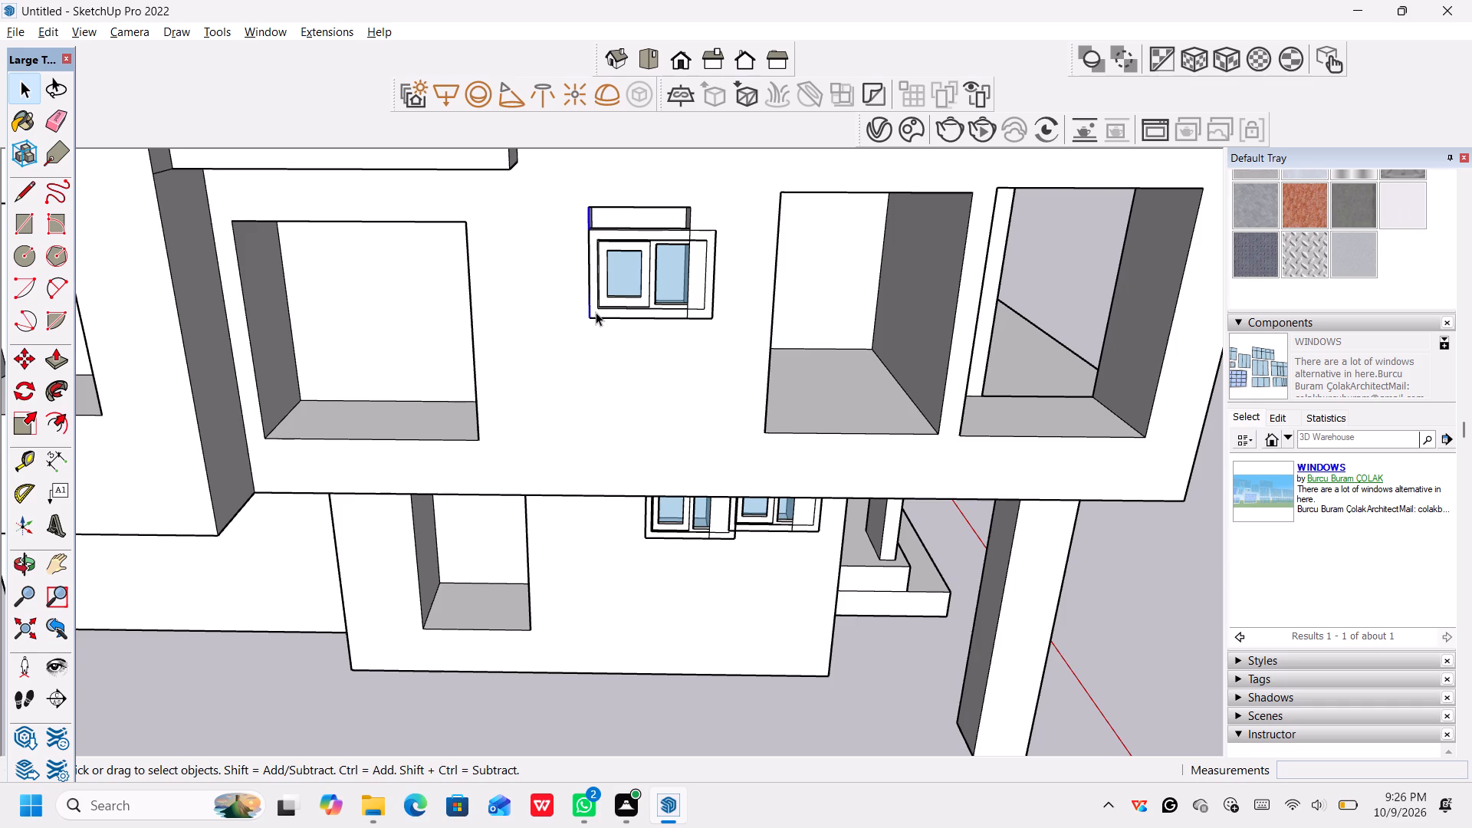
pyautogui.click(597, 312)
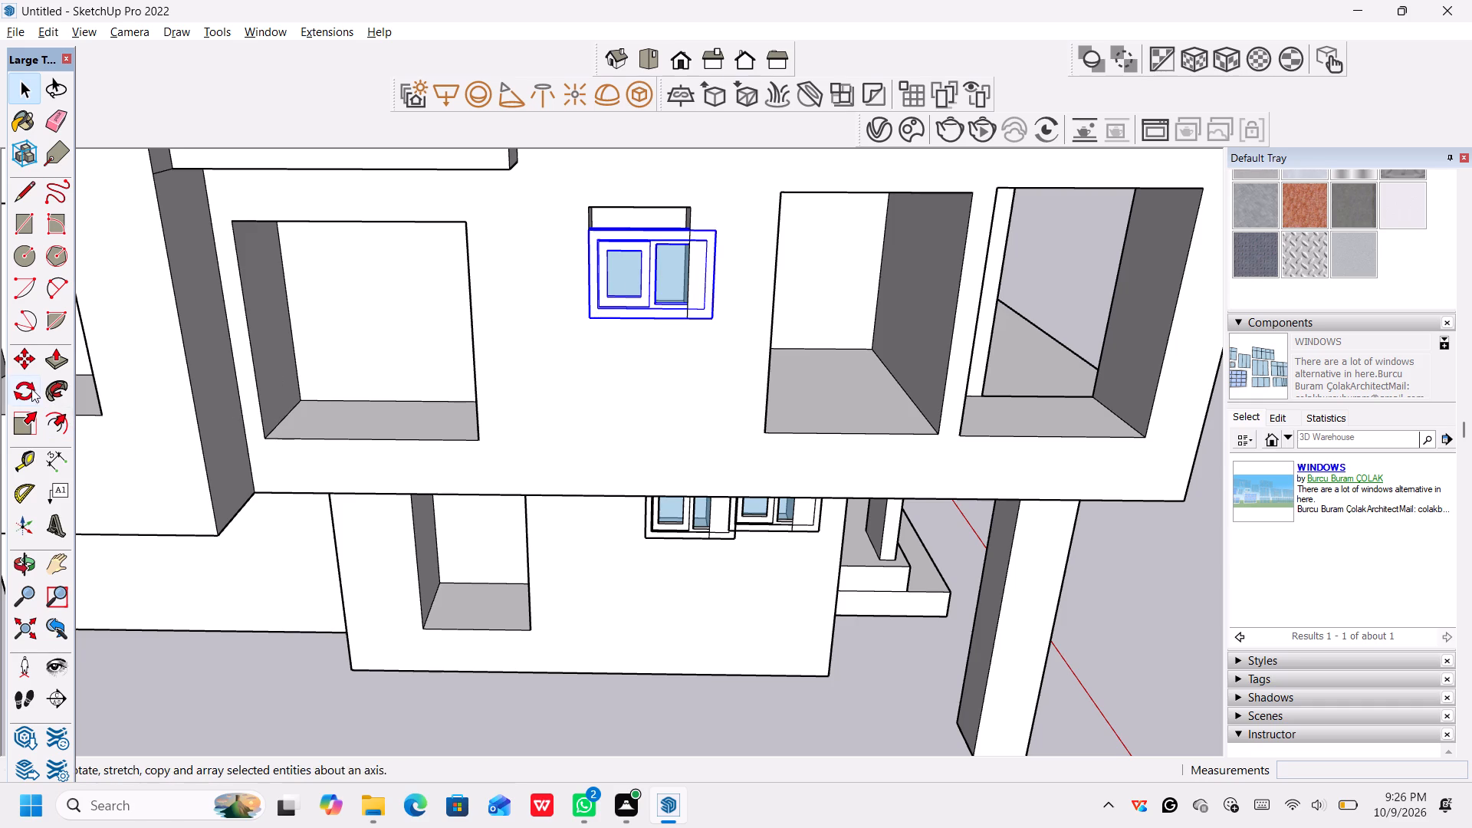
pyautogui.click(25, 422)
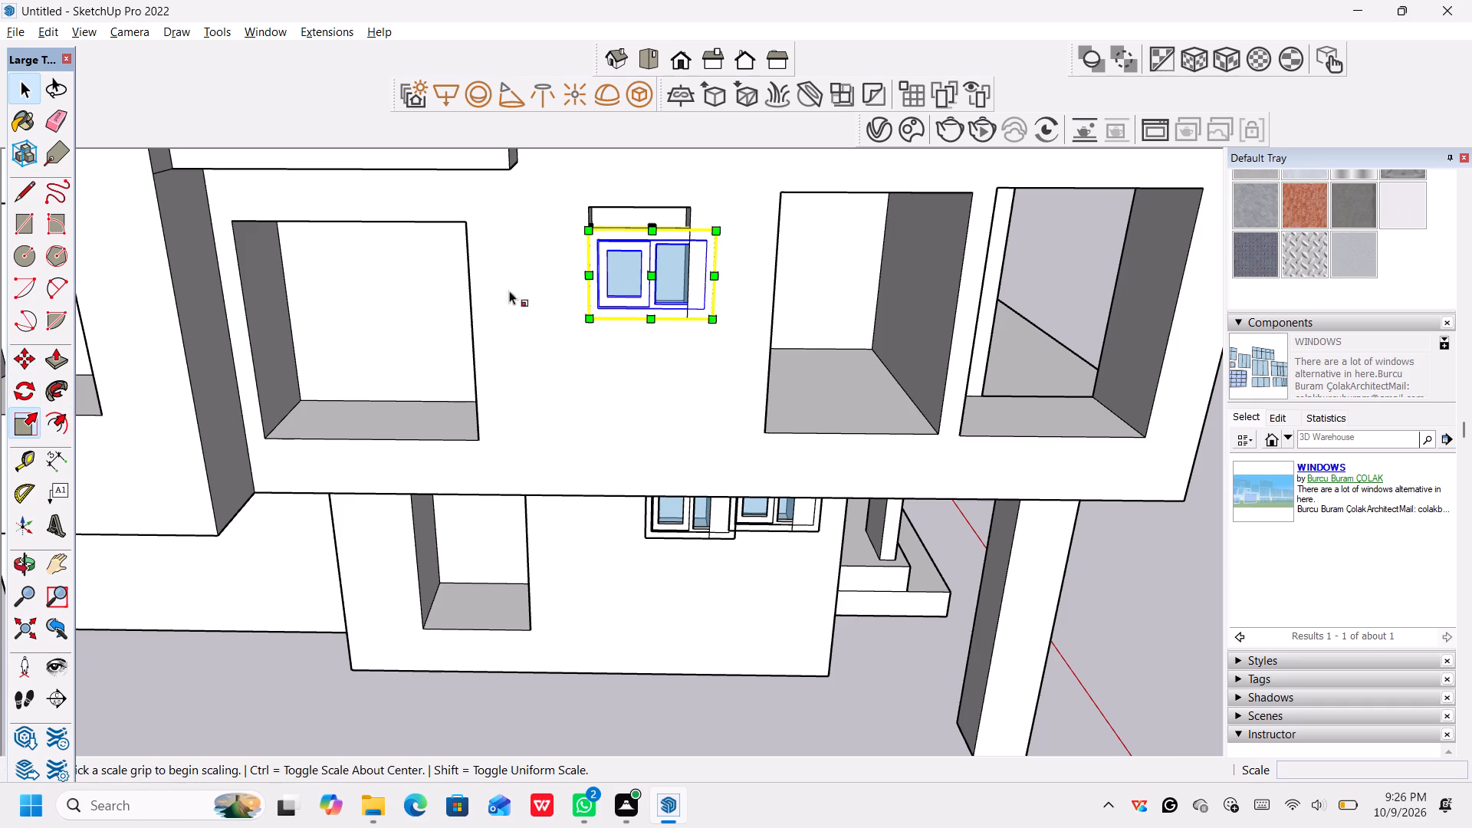
pyautogui.click(715, 228)
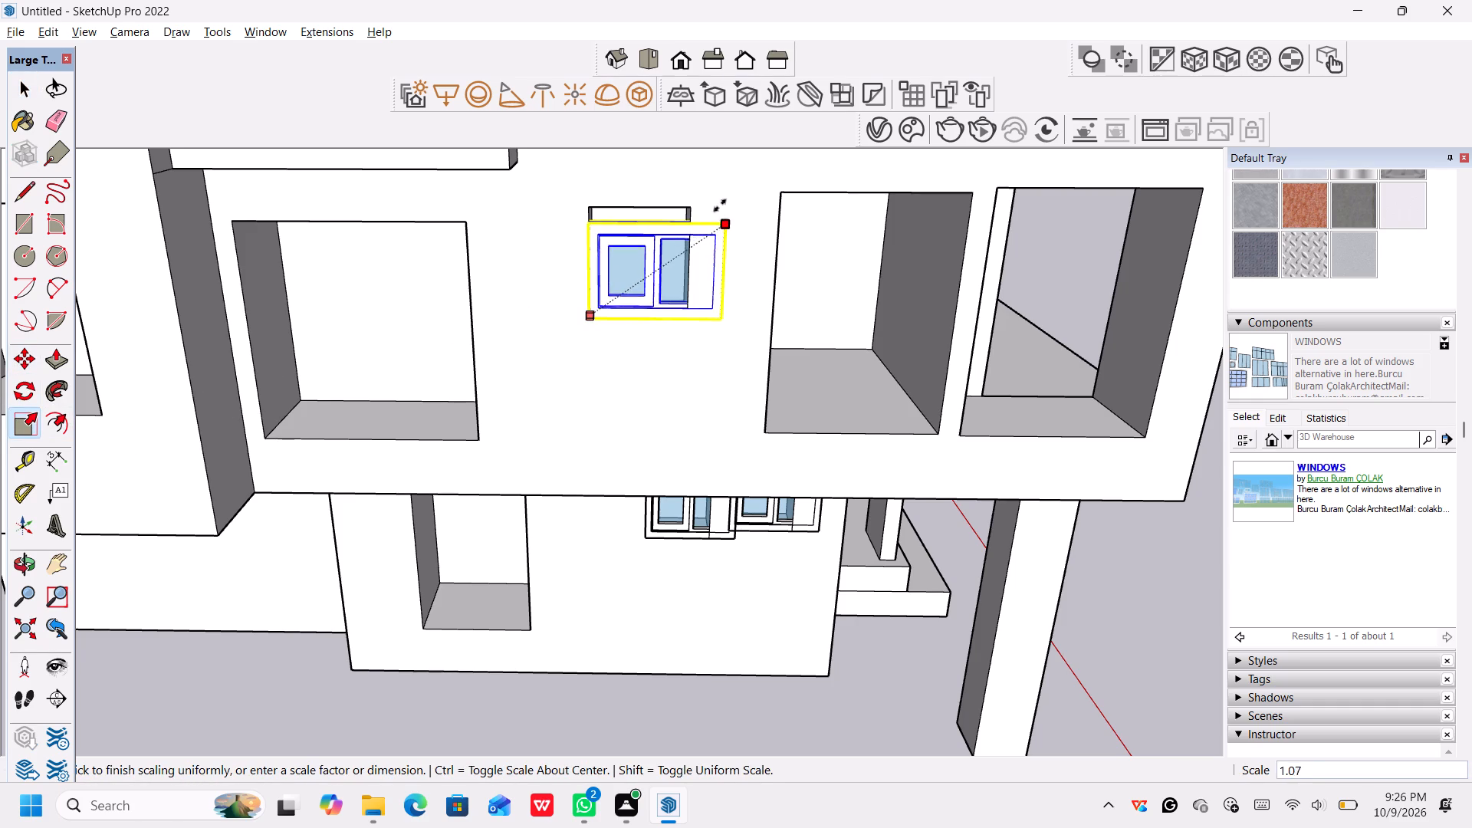
pyautogui.click(739, 184)
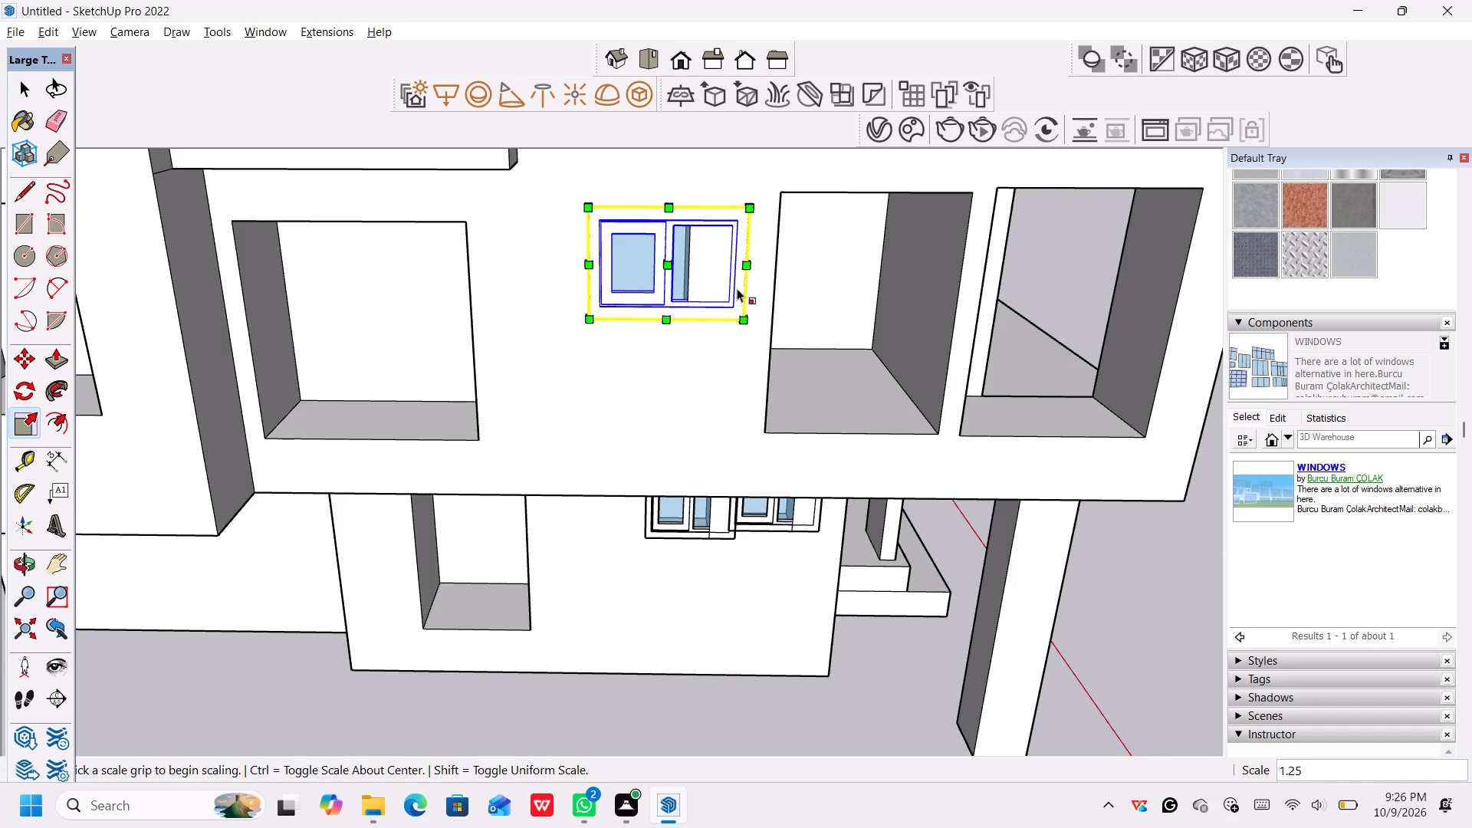
pyautogui.scroll(-7, 732, 296)
pyautogui.moveTo(734, 343); pyautogui.dragTo(728, 275, button='middle')
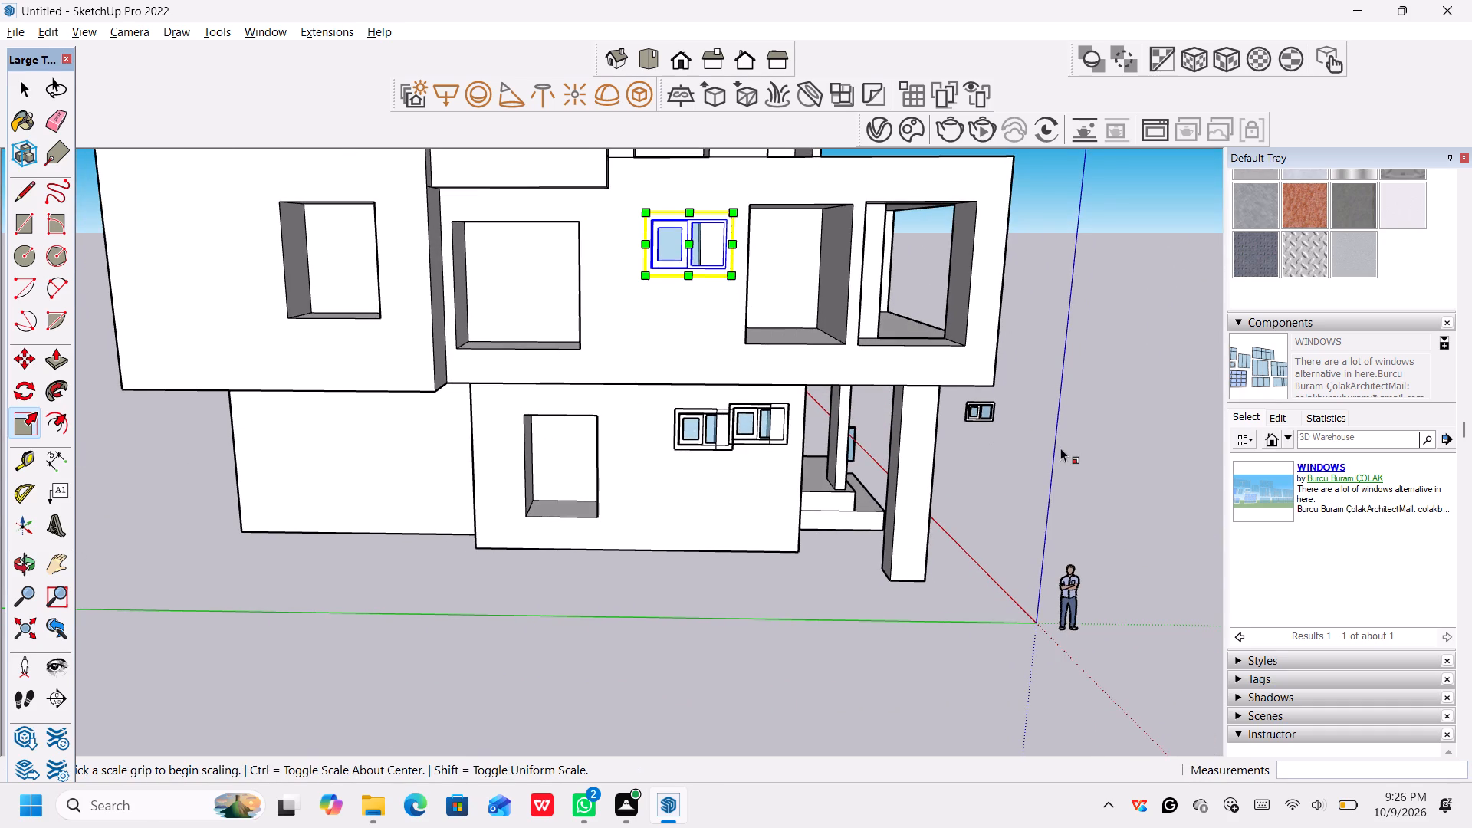
pyautogui.click(1150, 426)
pyautogui.click(1120, 446)
pyautogui.press('Escape')
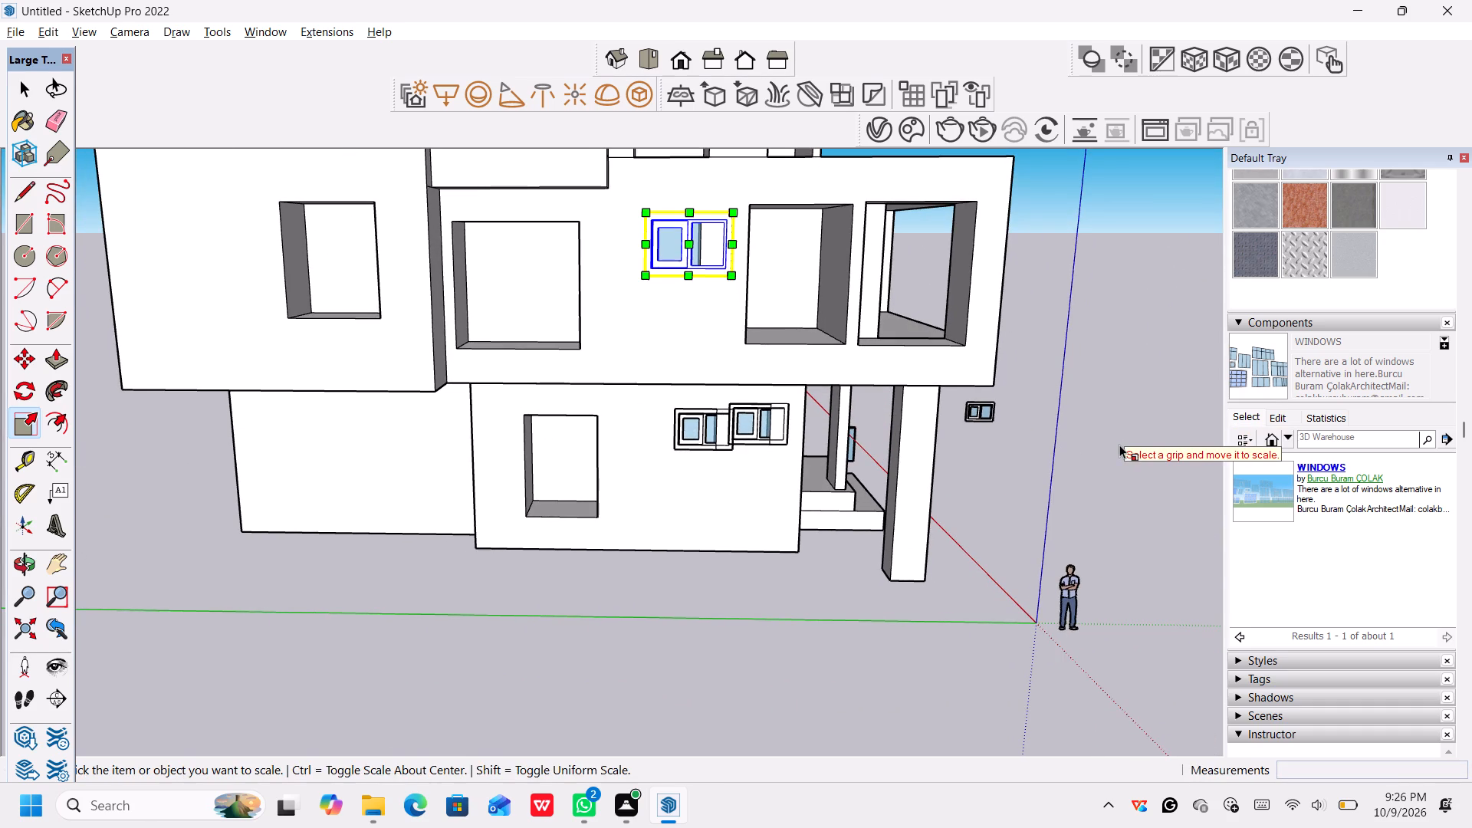
# Copy the freestanding two-panel glass window about 77' 11" to the lower-left corner of the tall first-floor side opening beside the small window.
pyautogui.moveTo(1096, 450); pyautogui.dragTo(808, 502, button='middle')
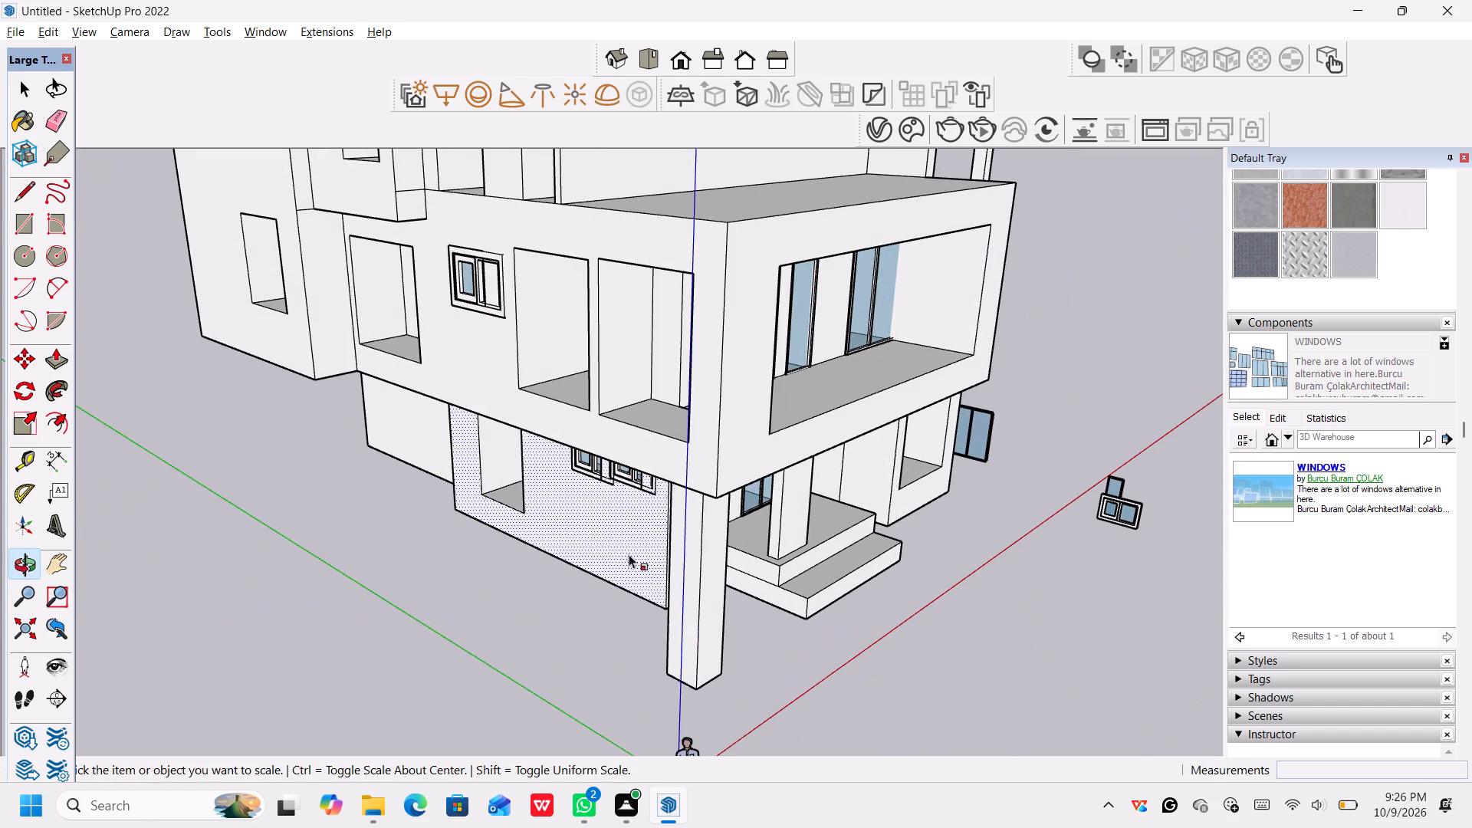
pyautogui.scroll(-5, 741, 575)
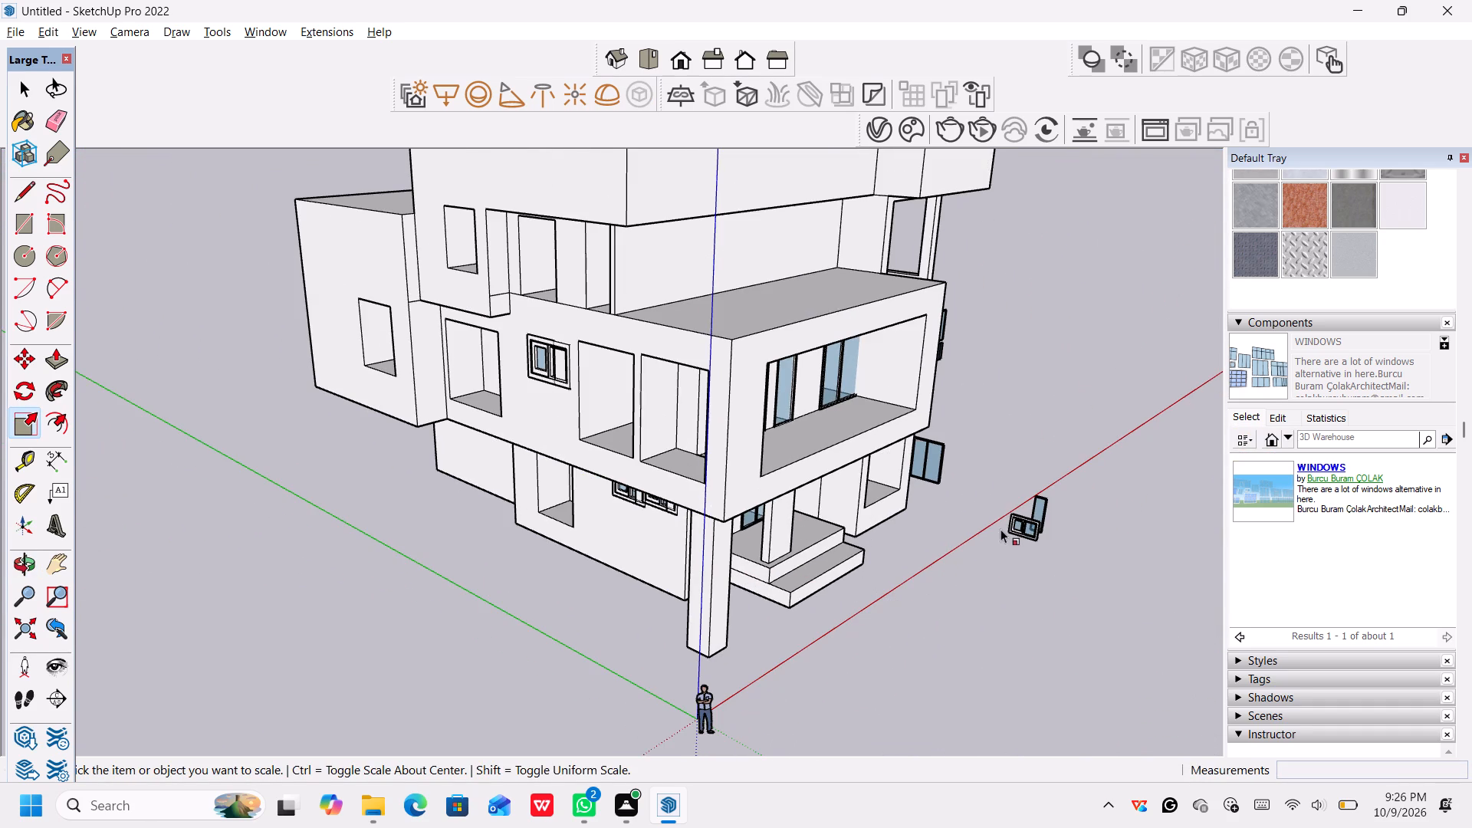
pyautogui.moveTo(989, 529); pyautogui.dragTo(869, 554, button='middle')
pyautogui.scroll(2, 1020, 502)
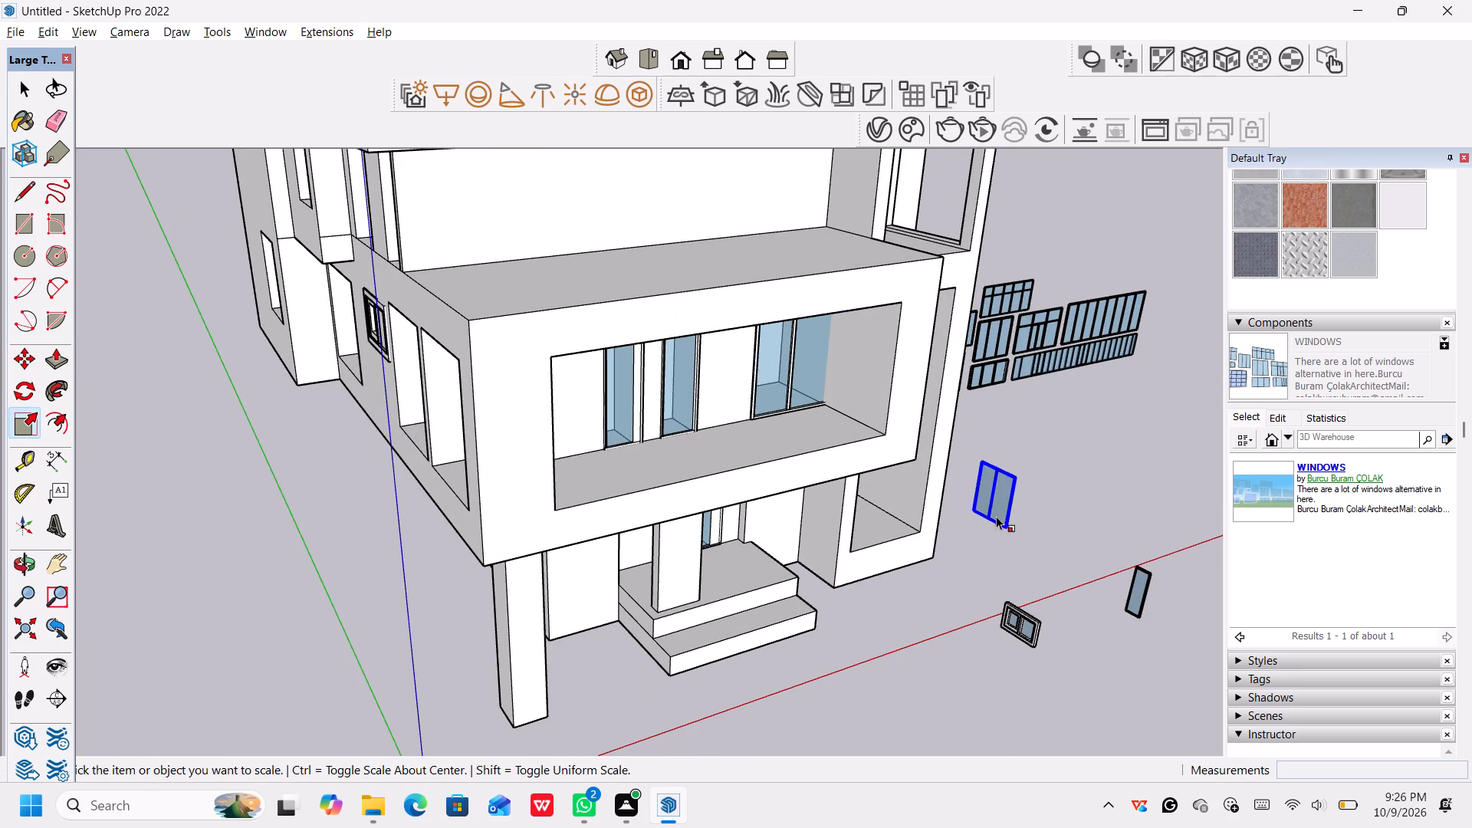
pyautogui.click(995, 516)
pyautogui.scroll(1, 969, 533)
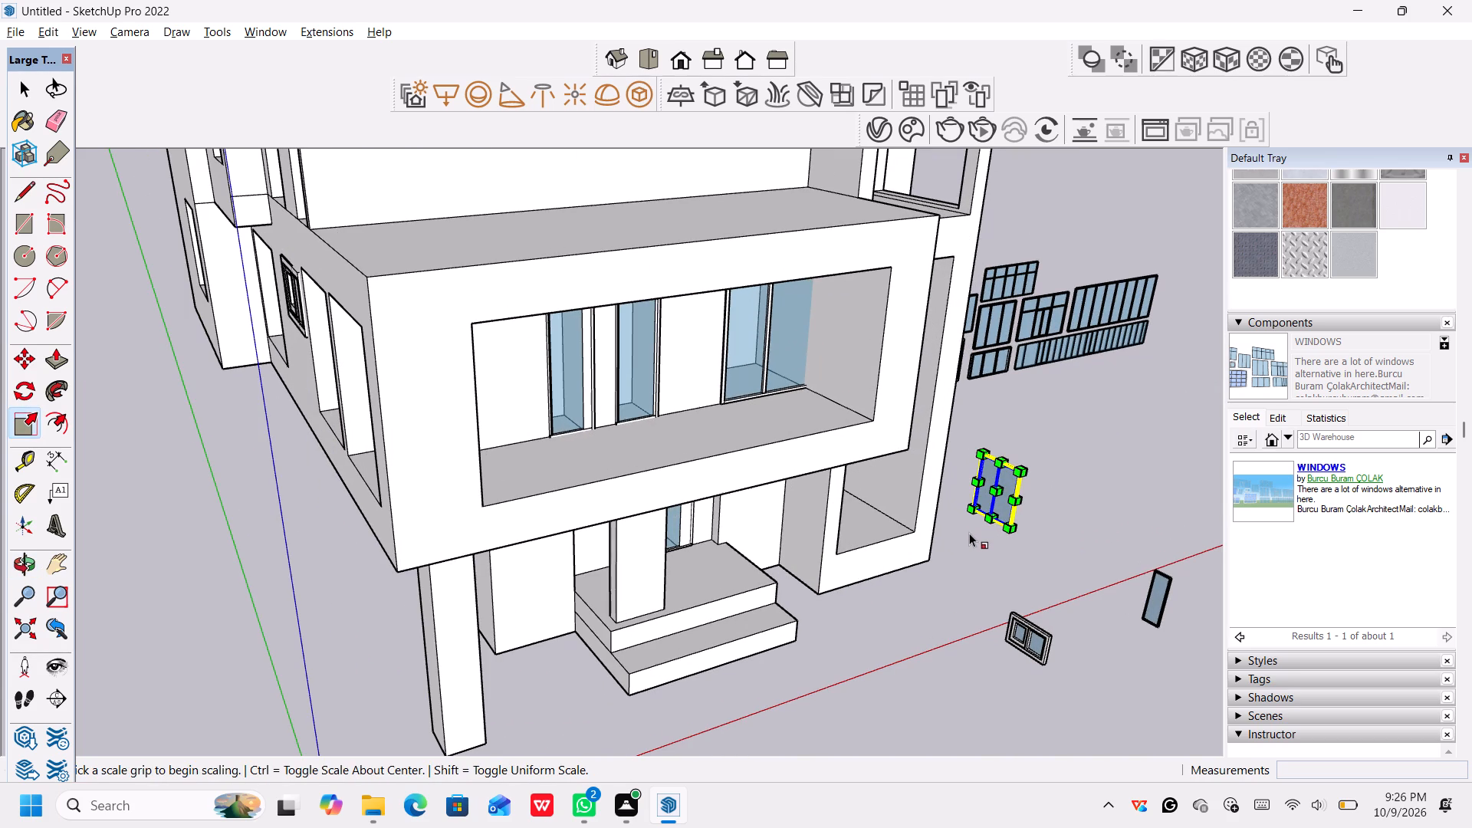
pyautogui.press('Escape')
pyautogui.press('space')
pyautogui.scroll(1, 987, 507)
pyautogui.click(976, 508)
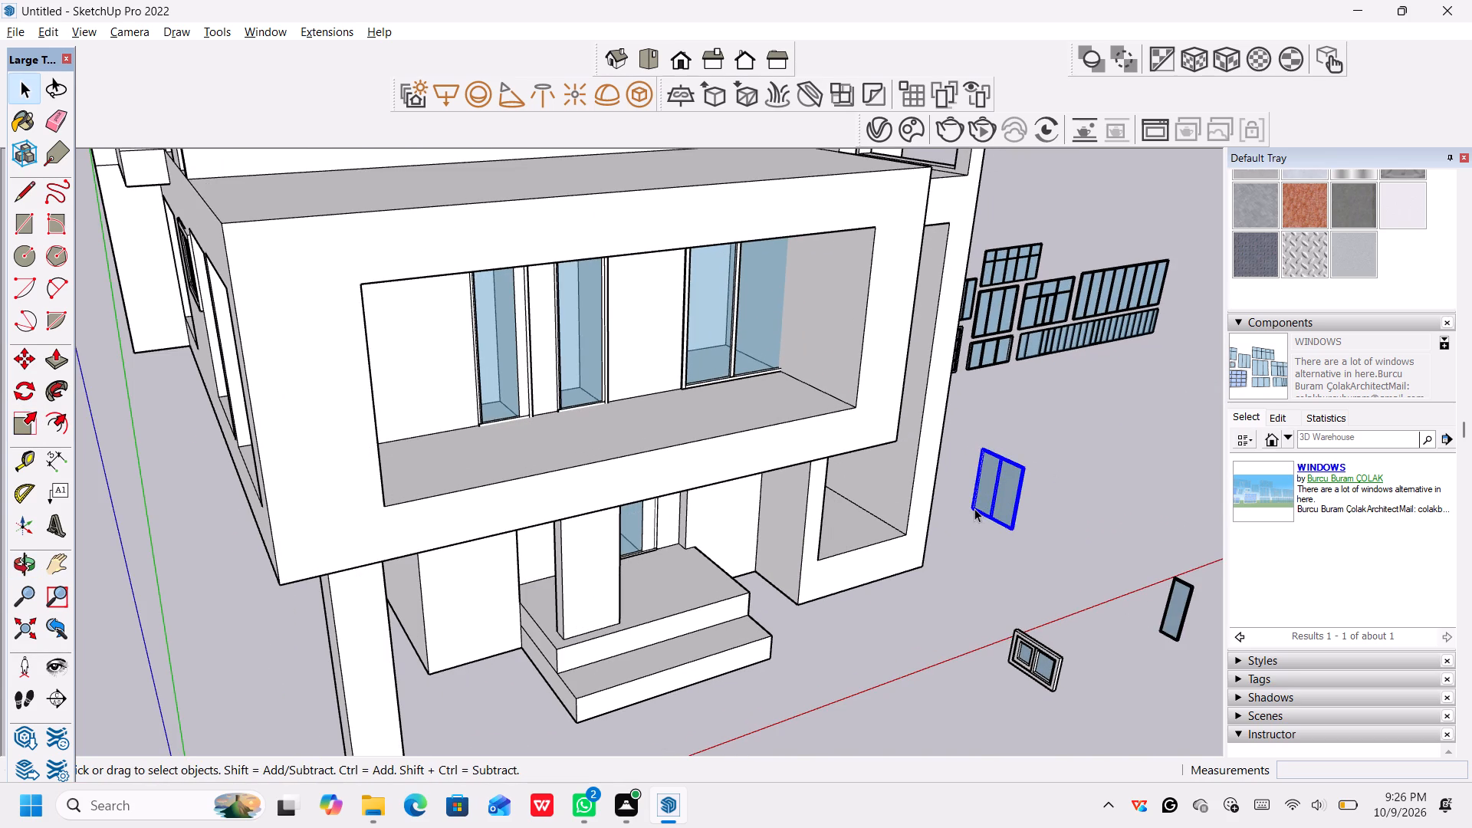
pyautogui.press('m')
pyautogui.click(974, 508)
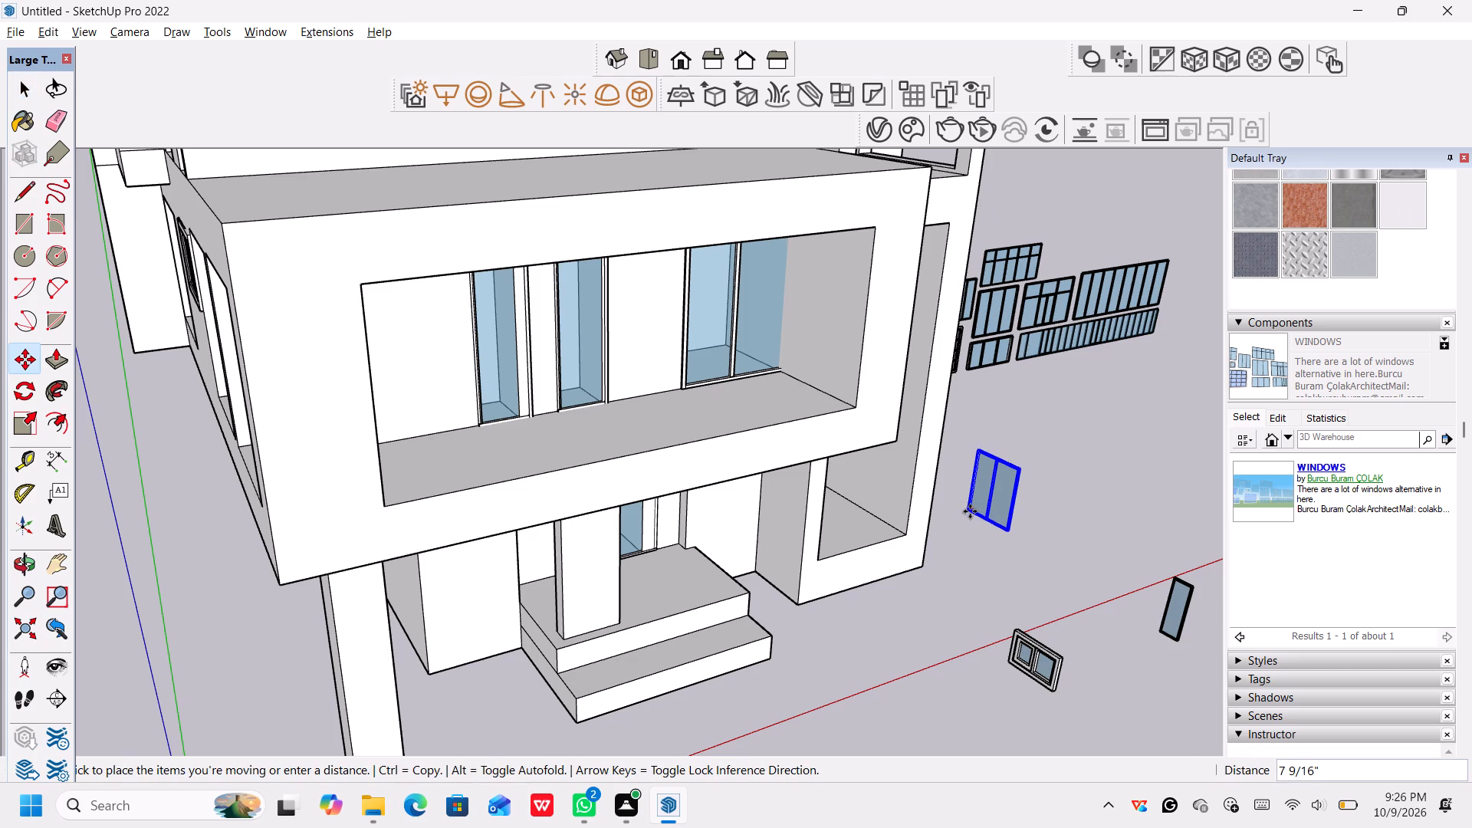
pyautogui.scroll(-6, 280, 550)
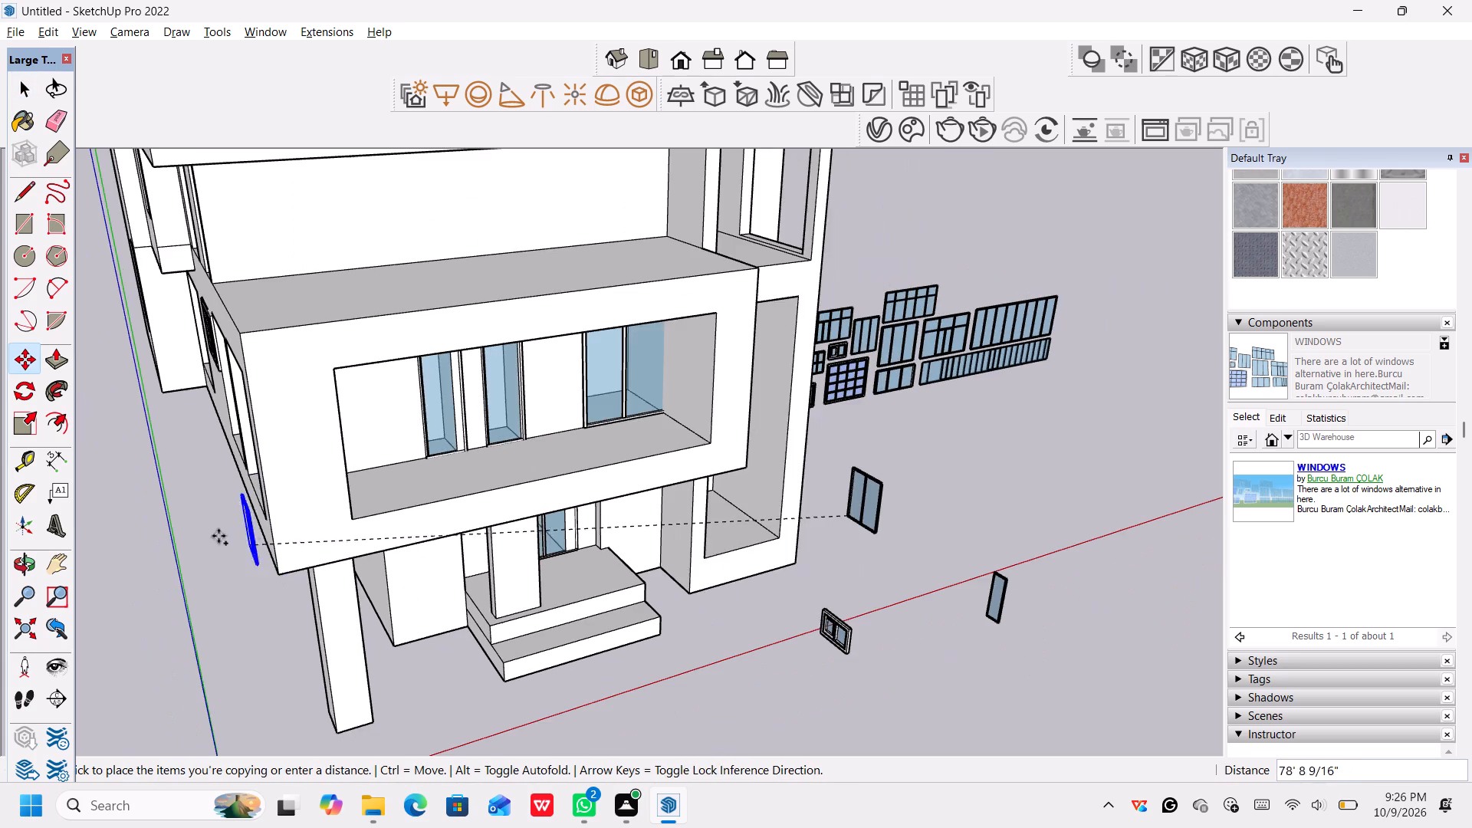
pyautogui.moveTo(208, 534); pyautogui.dragTo(430, 519, button='middle')
pyautogui.moveTo(301, 526); pyautogui.dragTo(396, 520, button='middle')
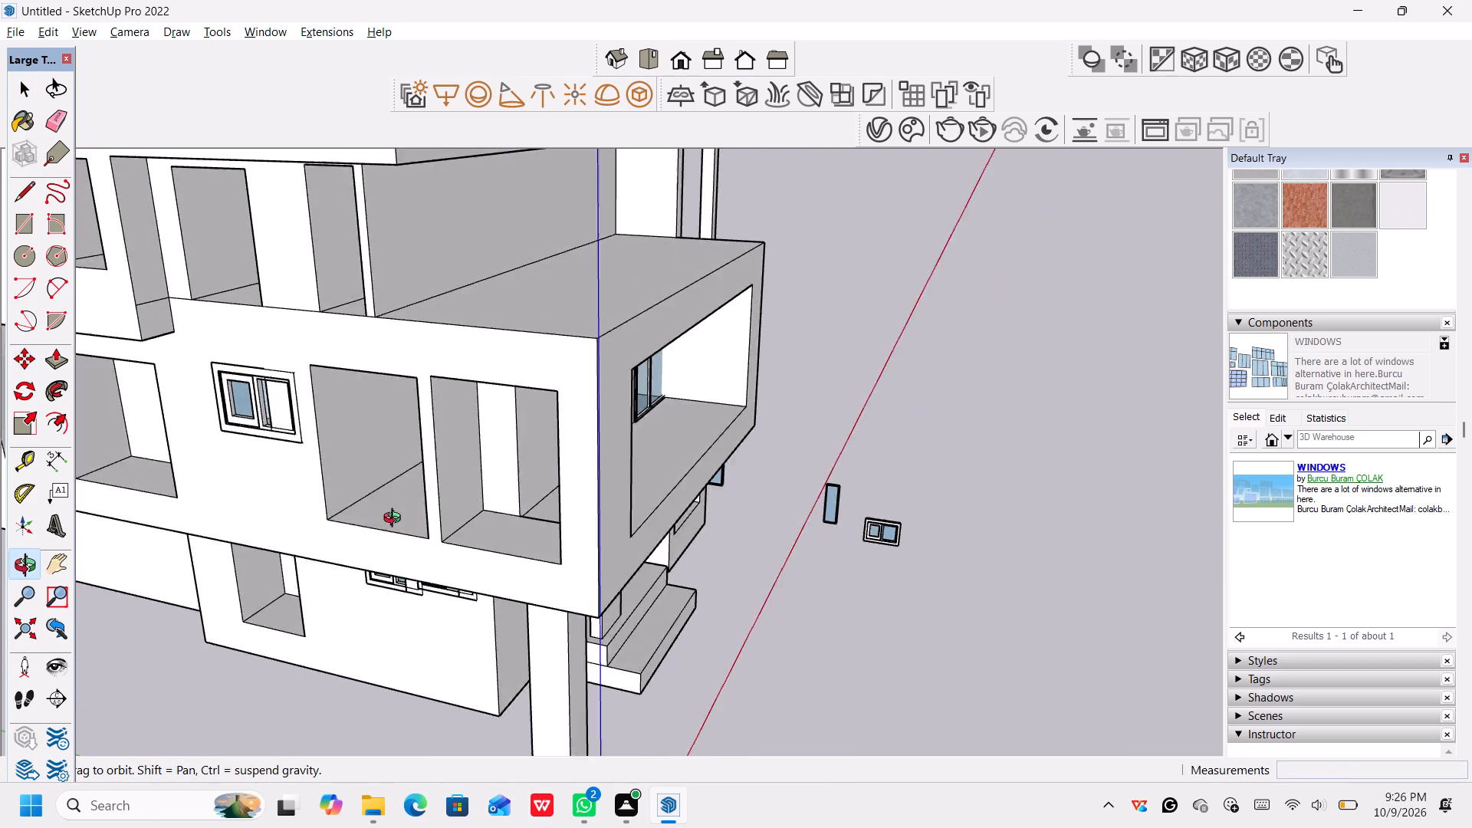
pyautogui.moveTo(396, 520); pyautogui.dragTo(447, 519, button='middle')
pyautogui.scroll(3, 439, 526)
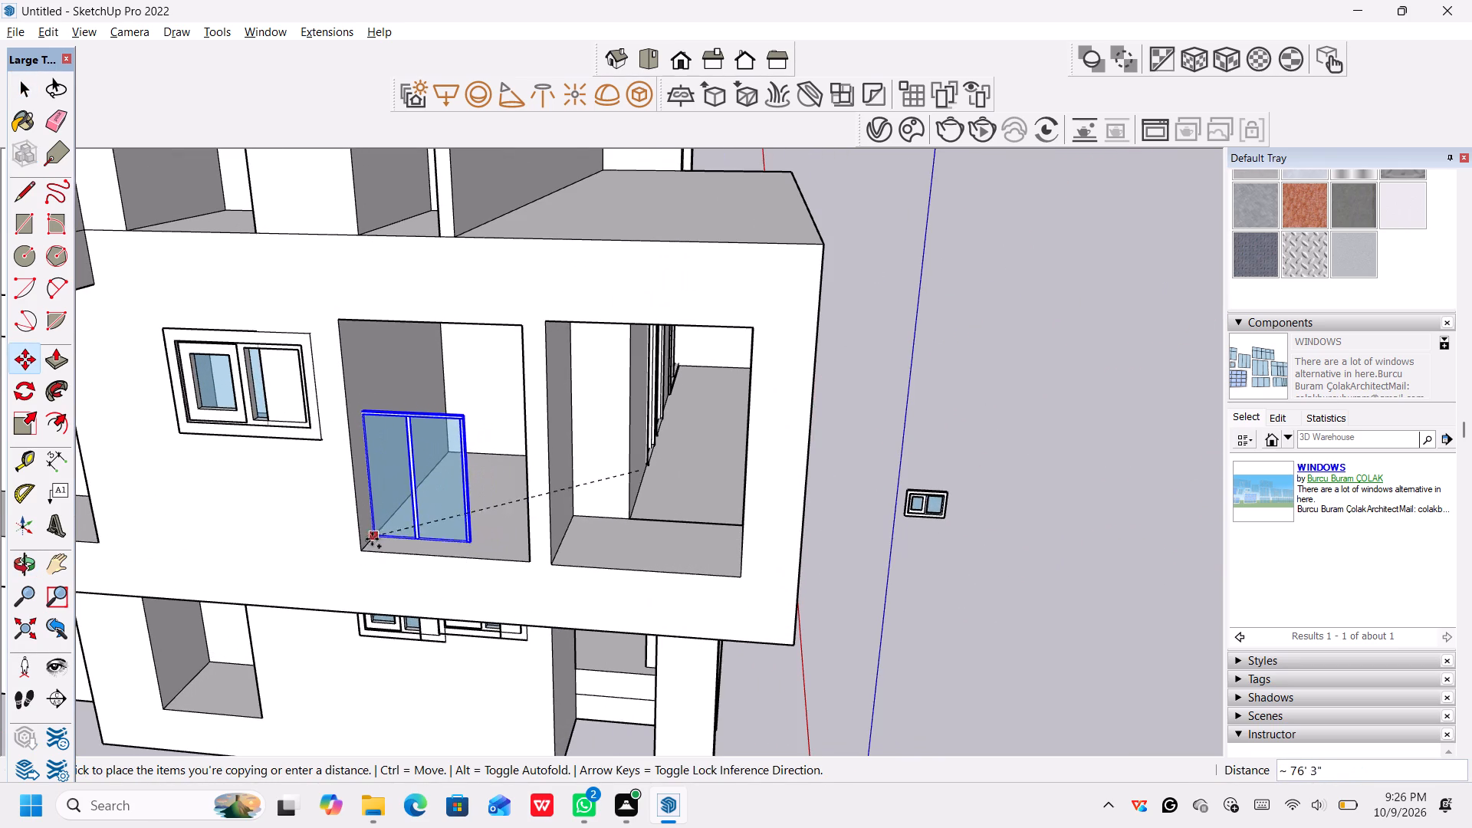
pyautogui.click(364, 546)
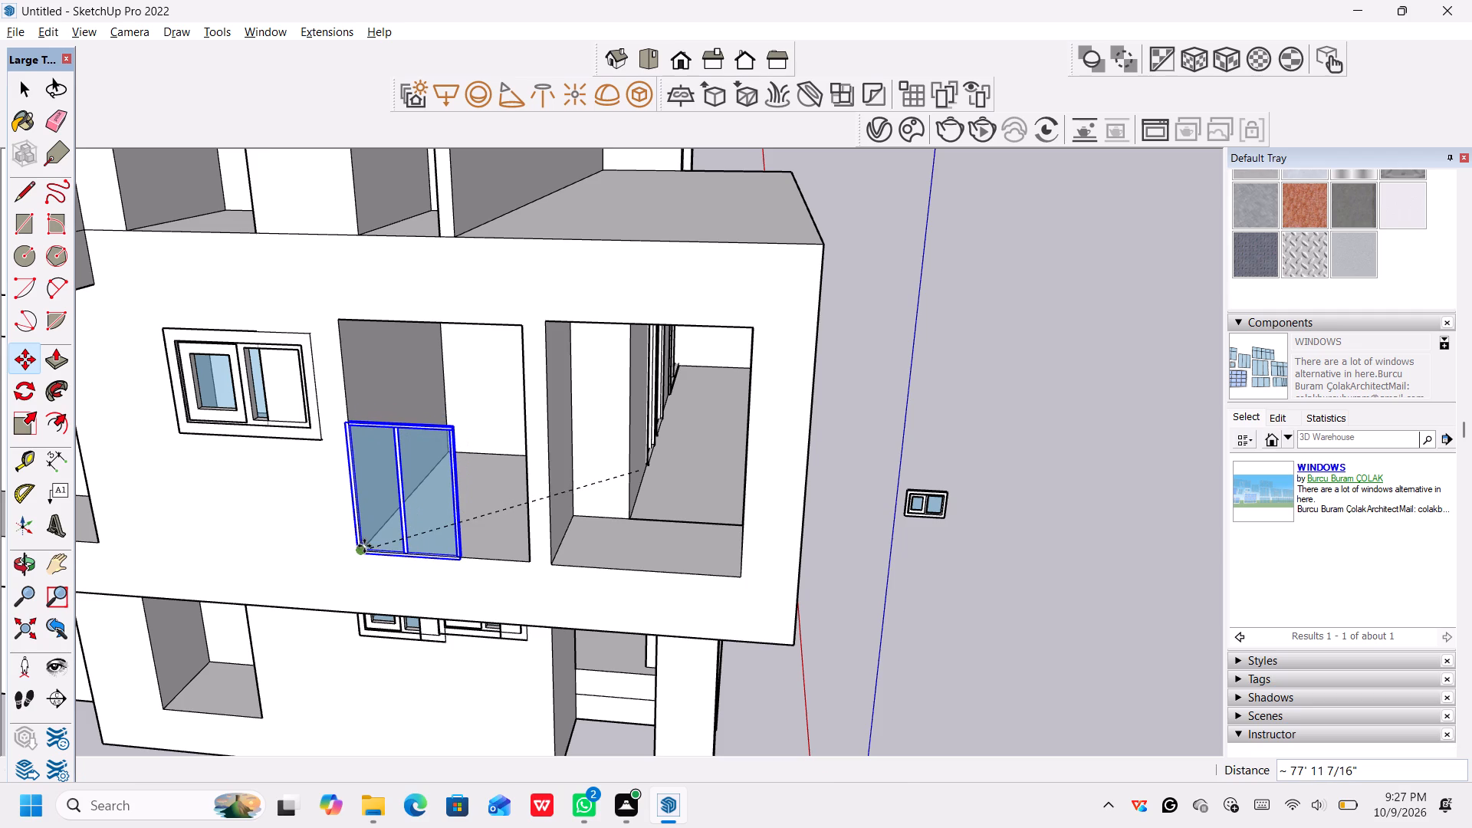
# Scale the copied two-panel glass window uniformly by about 1.72 from its lower-left corner to fill the tall first-floor opening.
pyautogui.scroll(4, 458, 451)
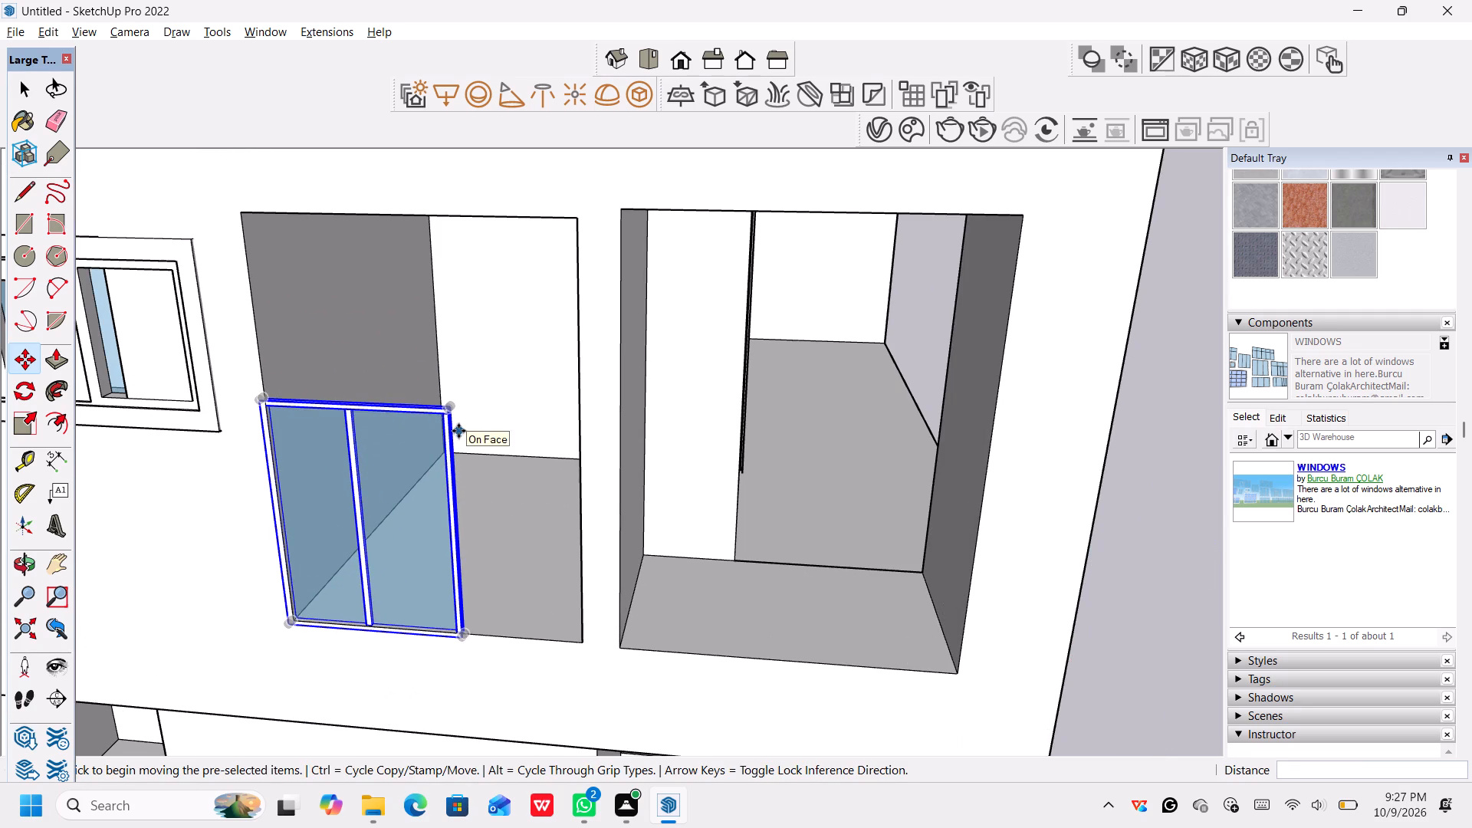
pyautogui.press('space')
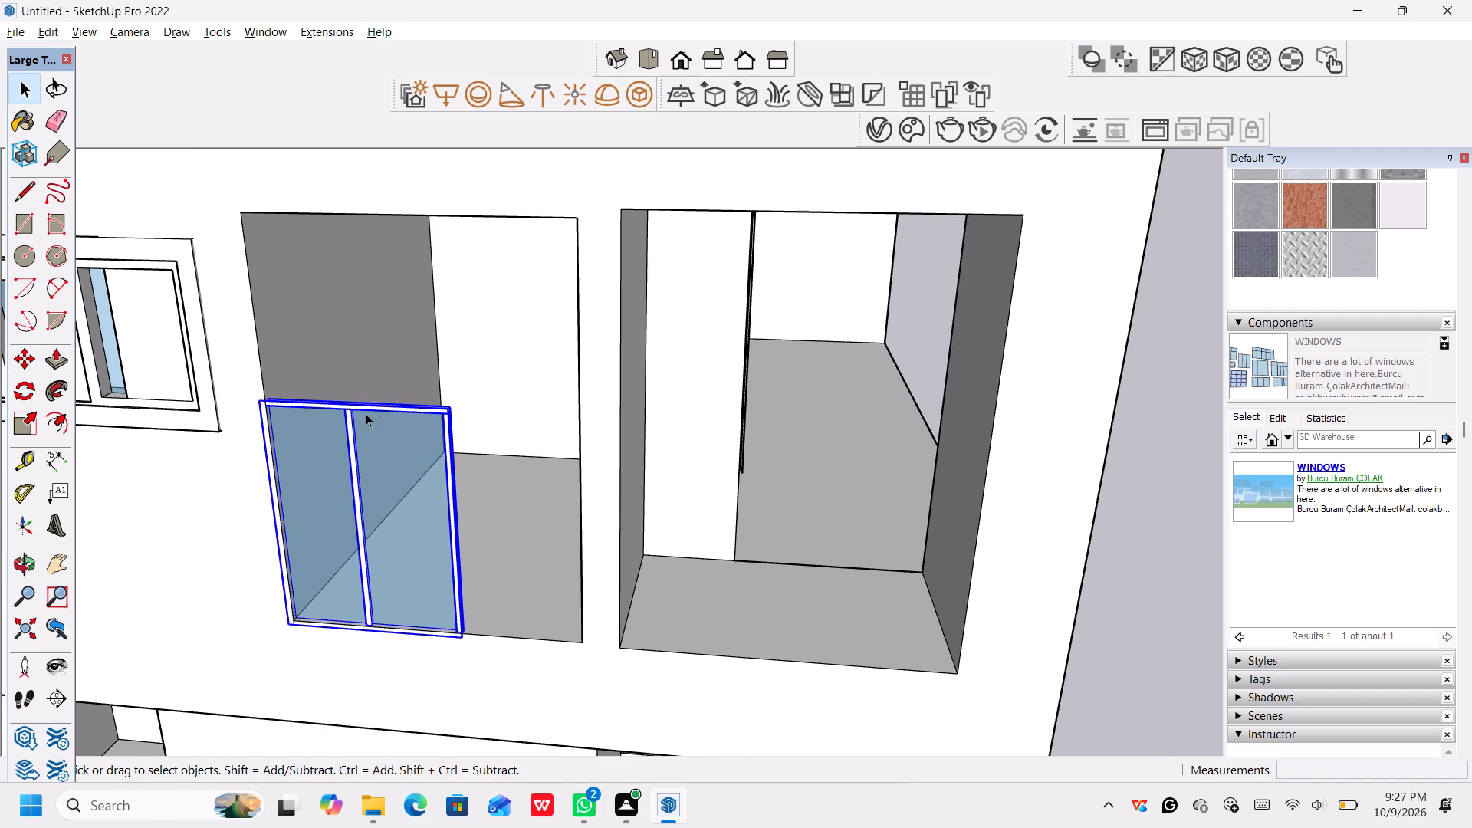
pyautogui.click(23, 422)
pyautogui.click(447, 408)
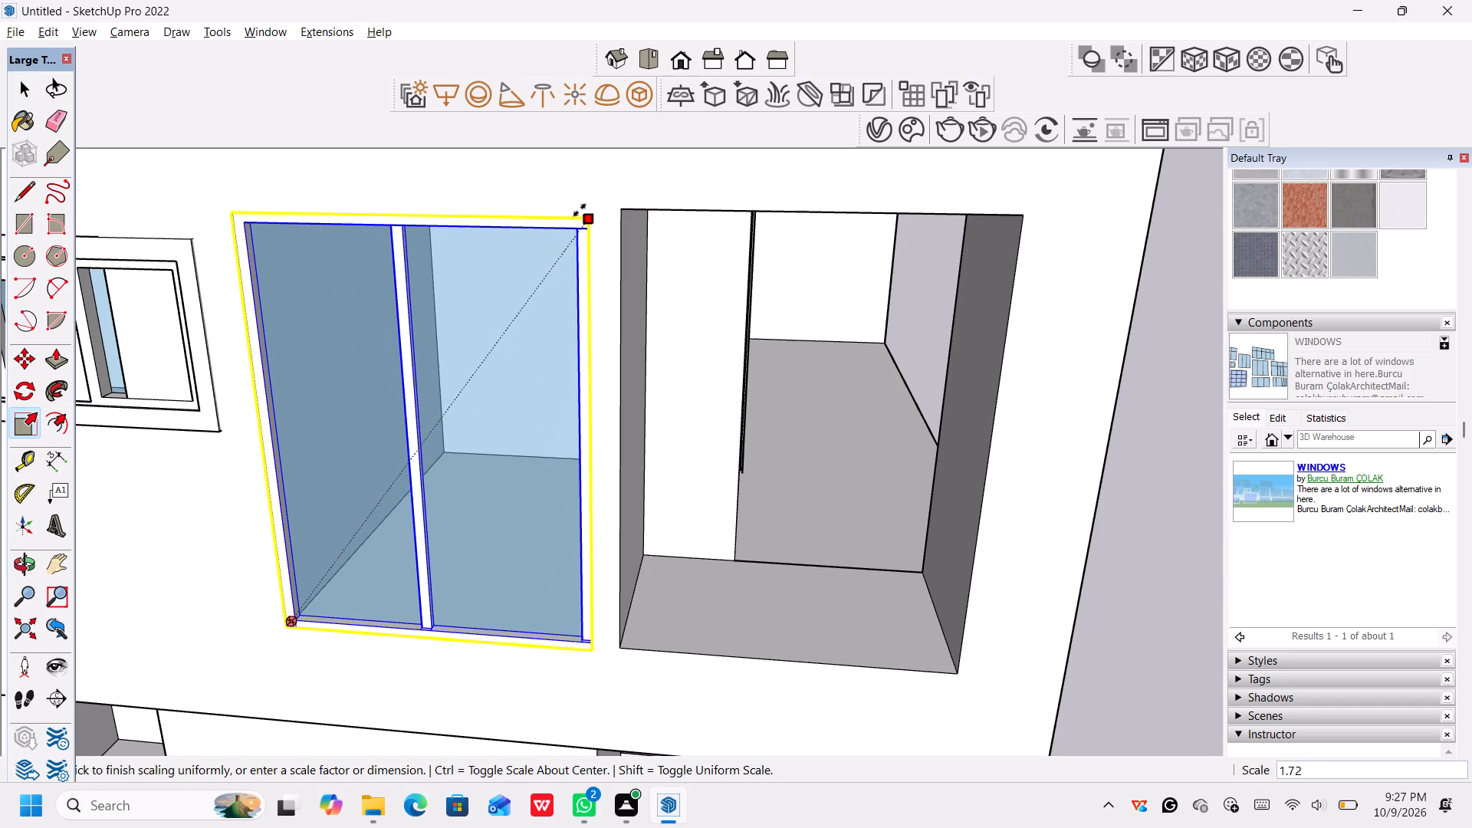
pyautogui.click(580, 210)
pyautogui.scroll(-18, 567, 432)
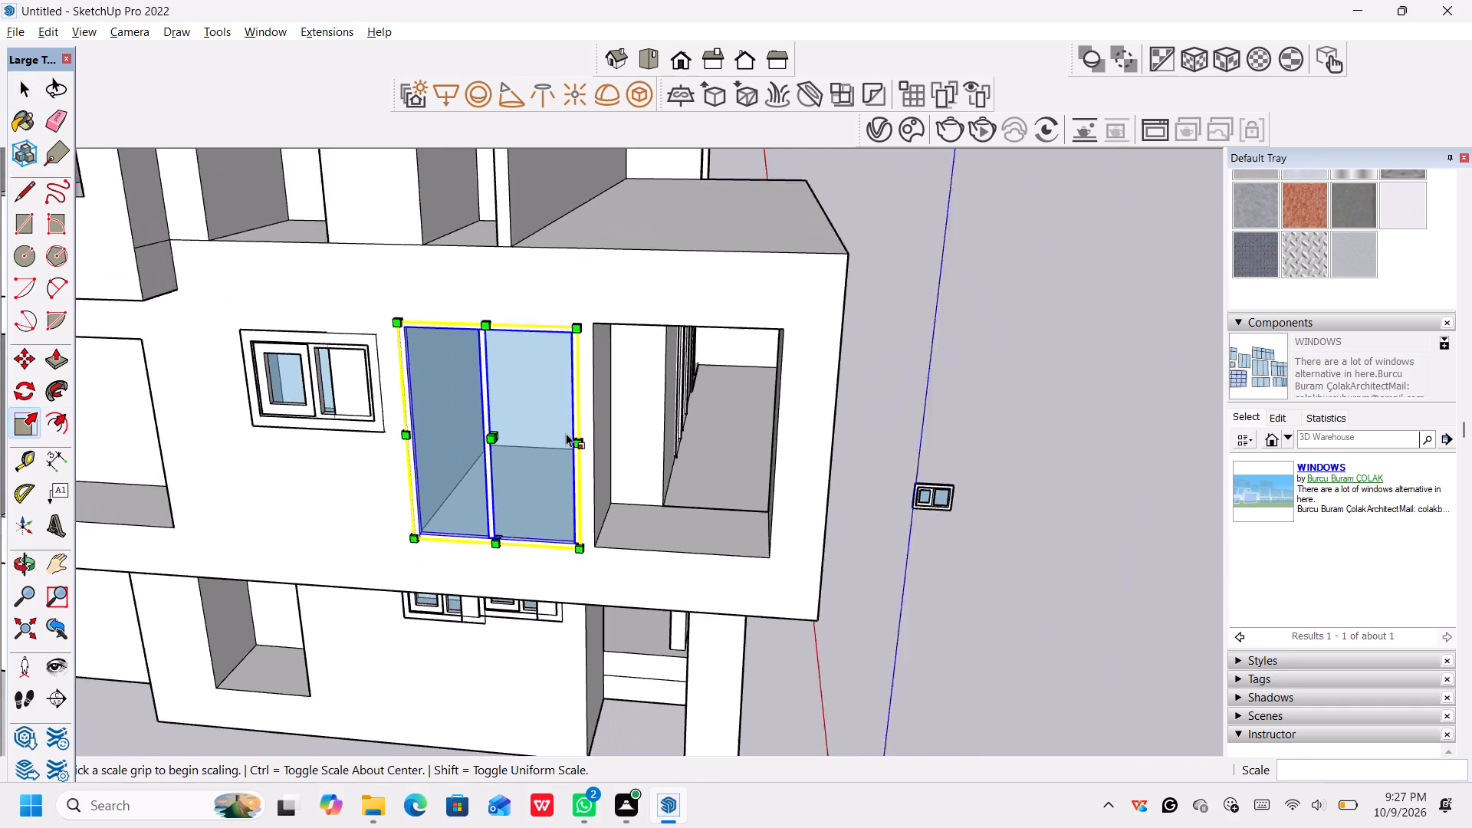
pyautogui.scroll(-9, 566, 433)
pyautogui.scroll(-6, 821, 629)
pyautogui.moveTo(823, 635); pyautogui.dragTo(826, 596, button='middle')
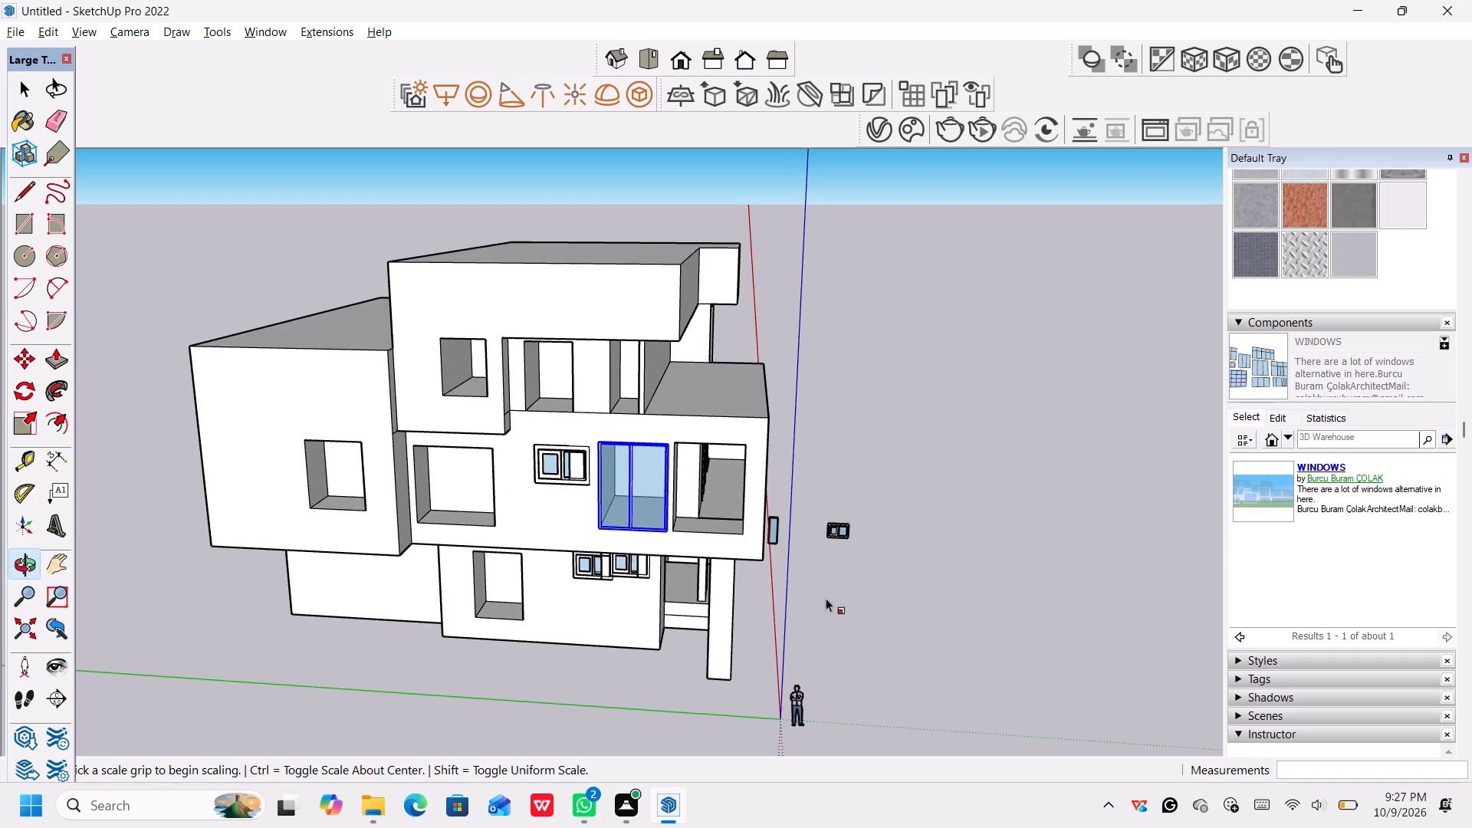
pyautogui.press('space')
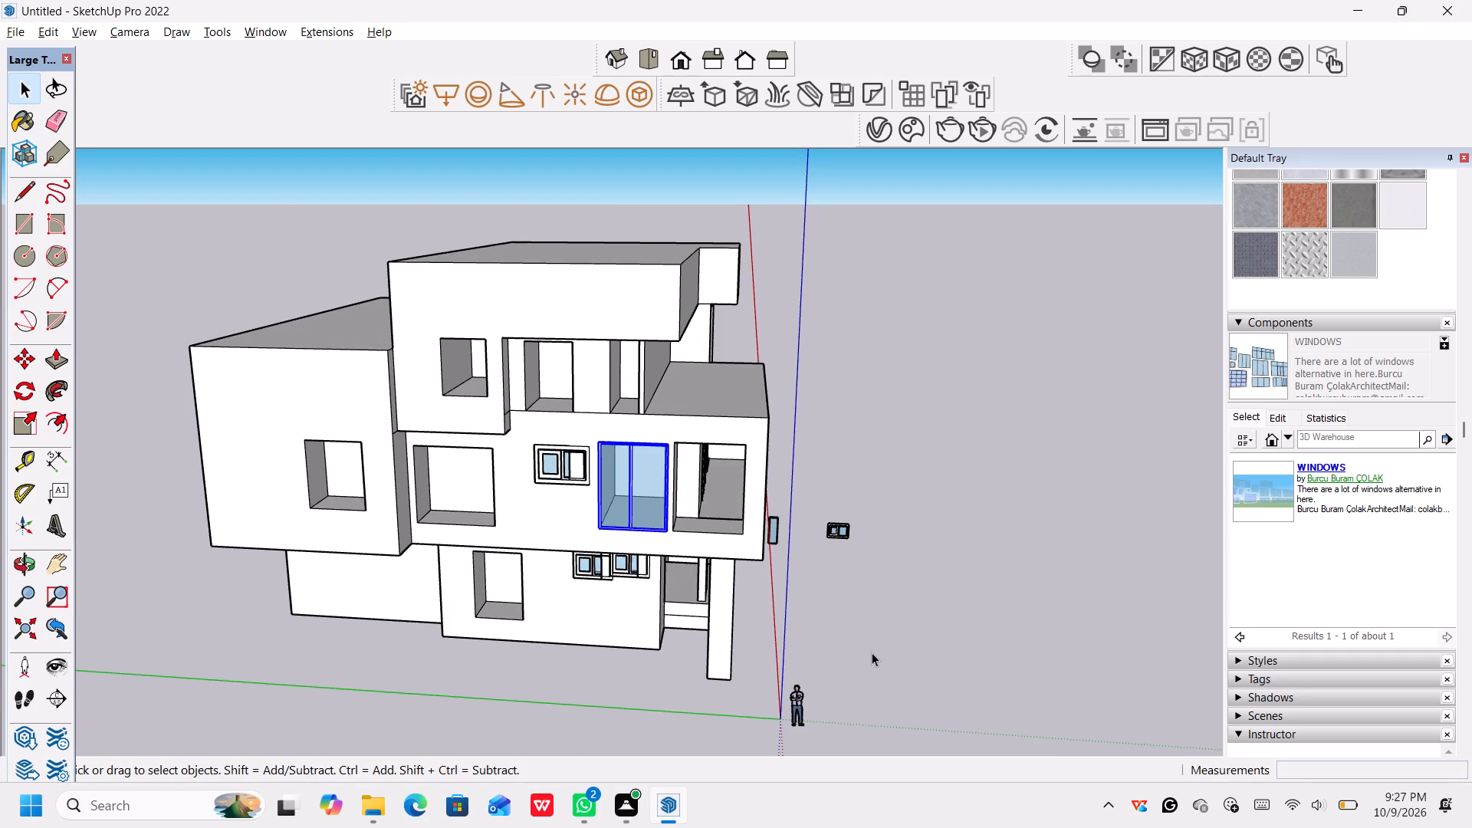
pyautogui.click(876, 646)
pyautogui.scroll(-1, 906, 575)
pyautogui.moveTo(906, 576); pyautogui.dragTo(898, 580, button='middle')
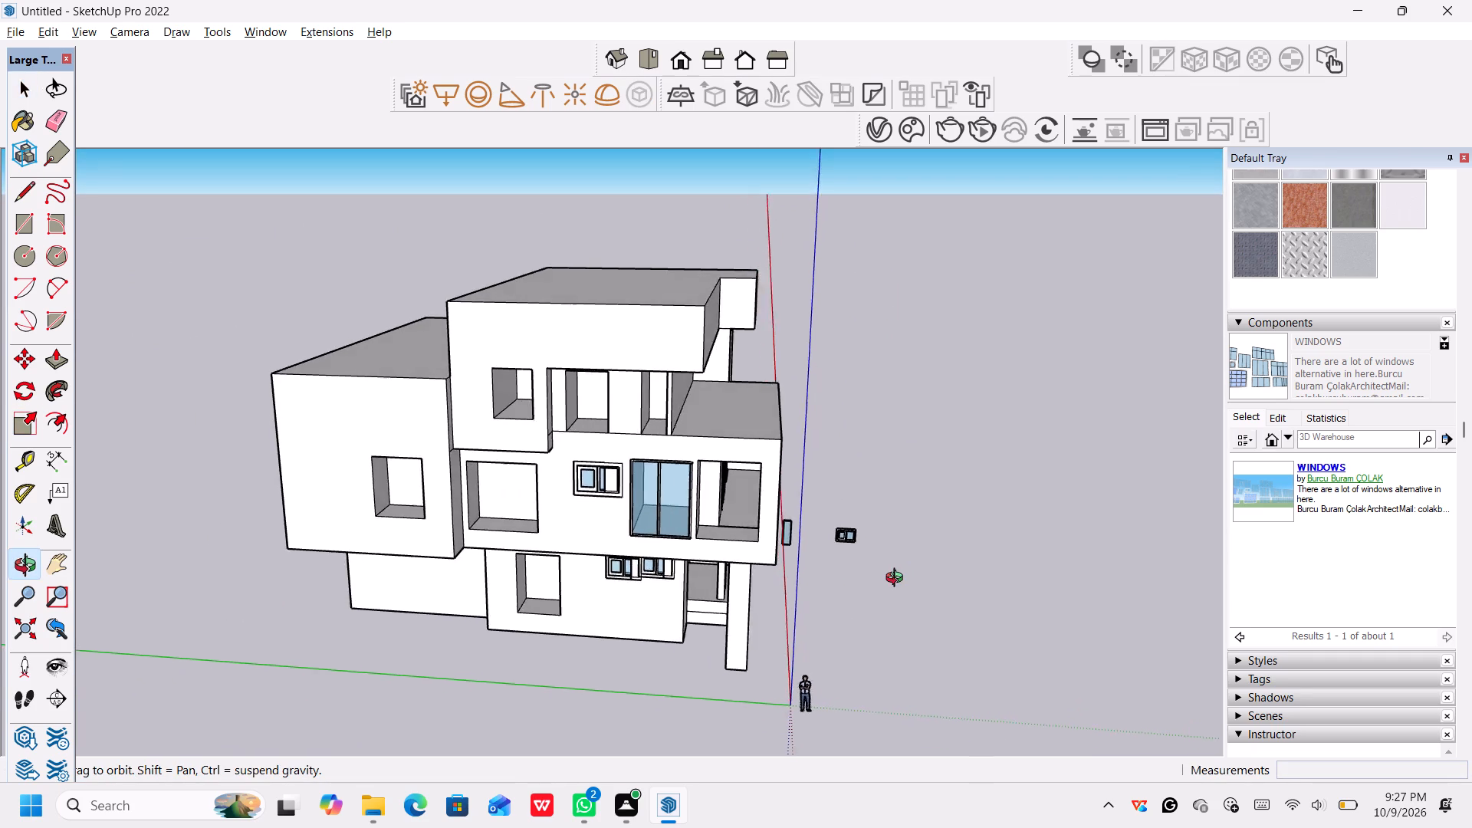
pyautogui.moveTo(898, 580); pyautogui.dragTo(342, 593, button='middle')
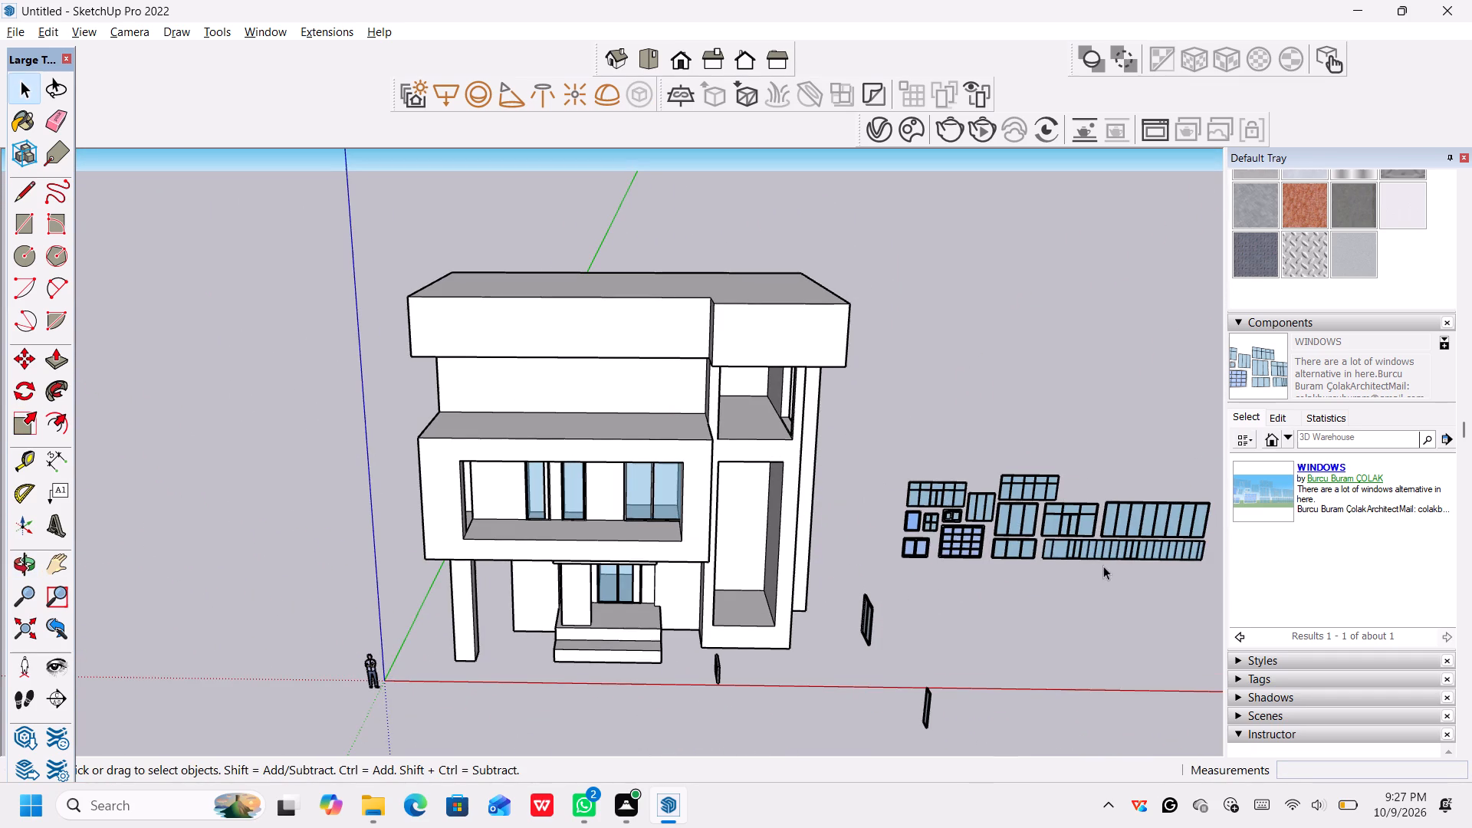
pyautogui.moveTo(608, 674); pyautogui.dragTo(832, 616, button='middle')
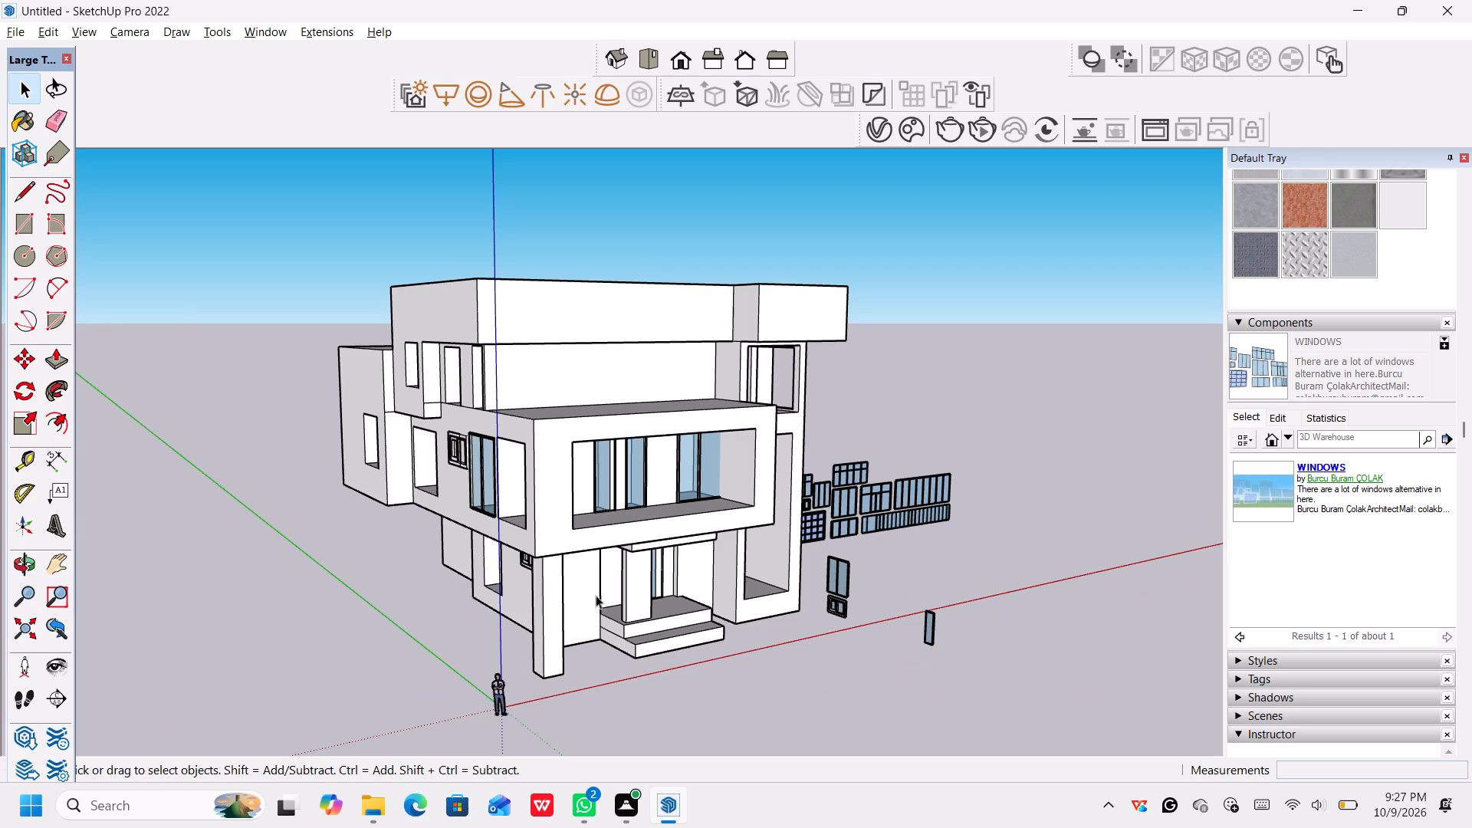
# Examine the window collection beside the house against the front and side openings to choose the next window.
pyautogui.moveTo(584, 595); pyautogui.dragTo(911, 547, button='middle')
pyautogui.moveTo(562, 582); pyautogui.dragTo(558, 655, button='middle')
pyautogui.scroll(1, 562, 592)
pyautogui.scroll(-4, 813, 526)
pyautogui.moveTo(886, 563); pyautogui.dragTo(422, 707, button='middle')
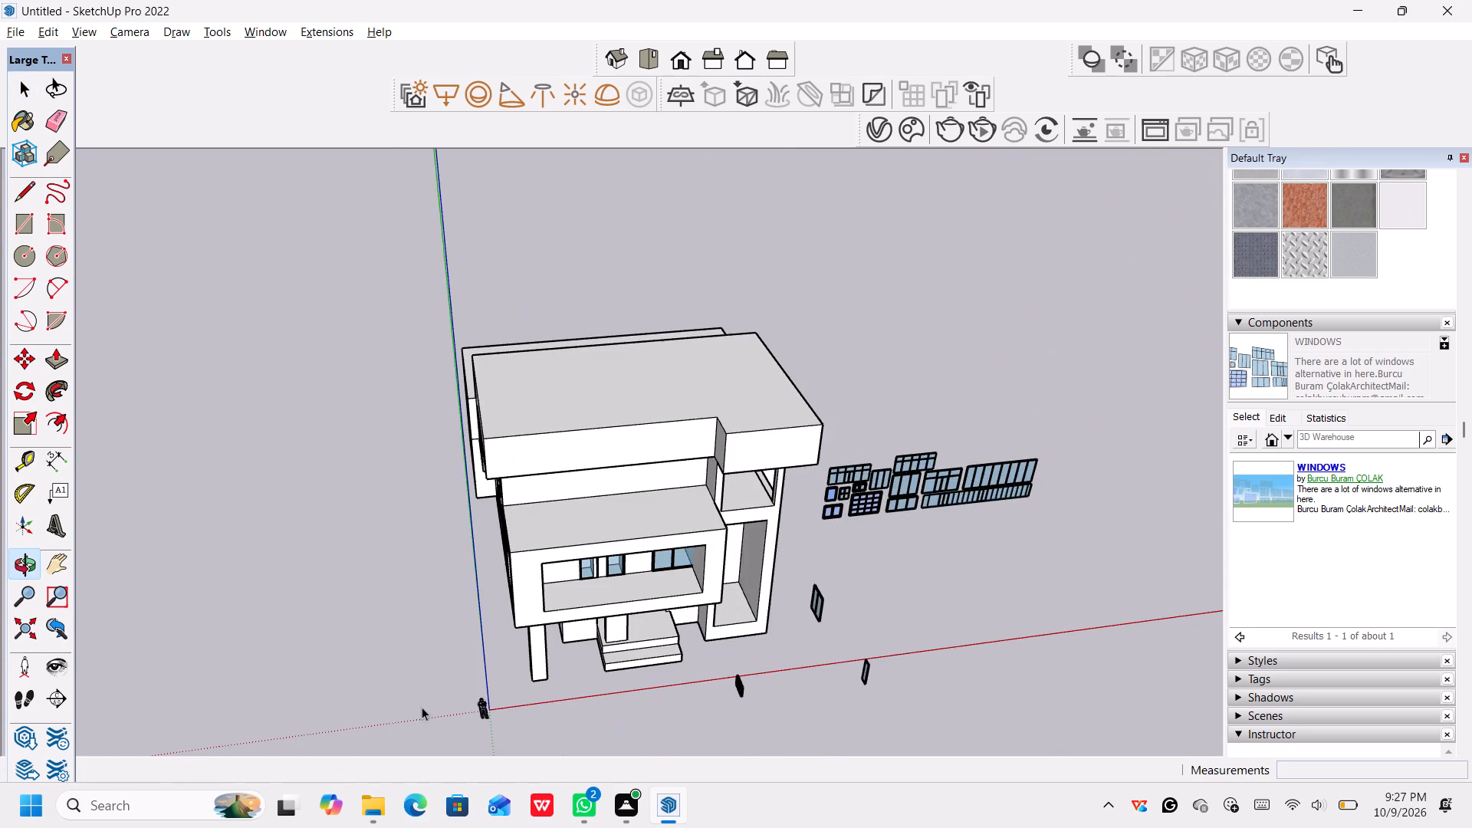
pyautogui.moveTo(892, 616); pyautogui.dragTo(841, 564, button='middle')
pyautogui.scroll(2, 894, 585)
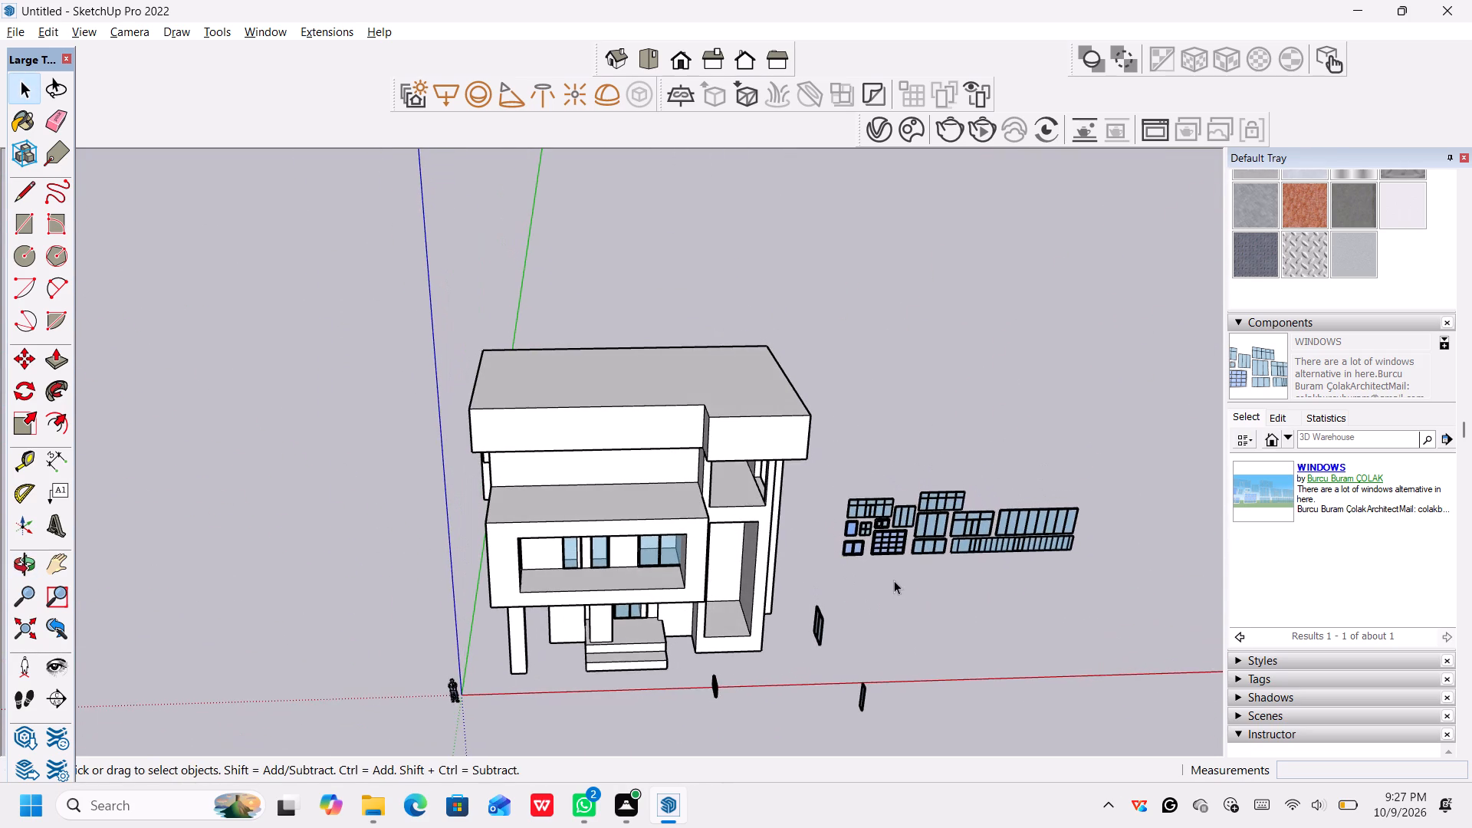
pyautogui.scroll(3, 894, 580)
pyautogui.moveTo(892, 609); pyautogui.dragTo(876, 493, button='middle')
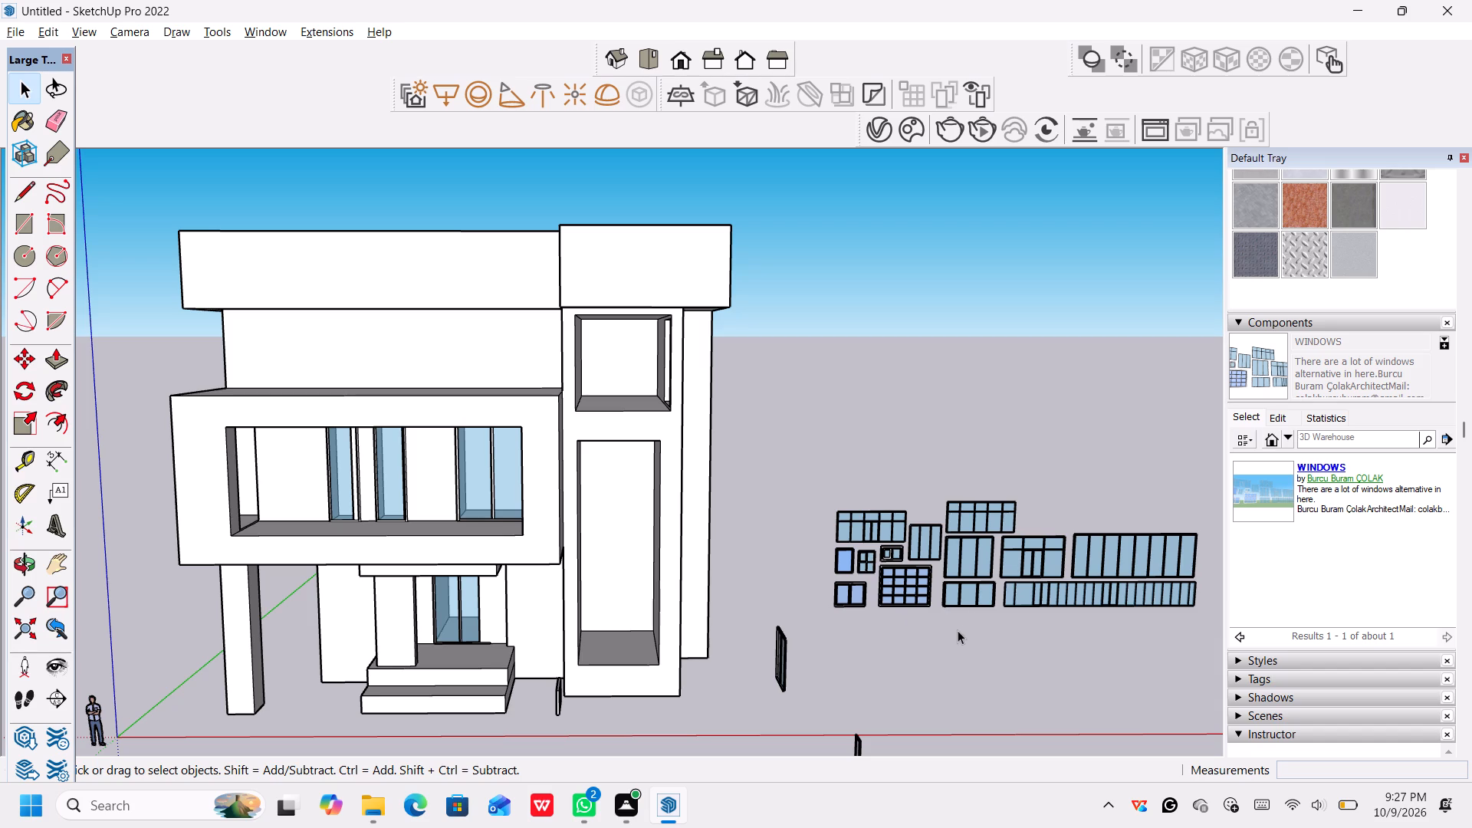
pyautogui.moveTo(797, 675); pyautogui.dragTo(932, 632, button='middle')
pyautogui.moveTo(765, 696); pyautogui.dragTo(803, 680, button='middle')
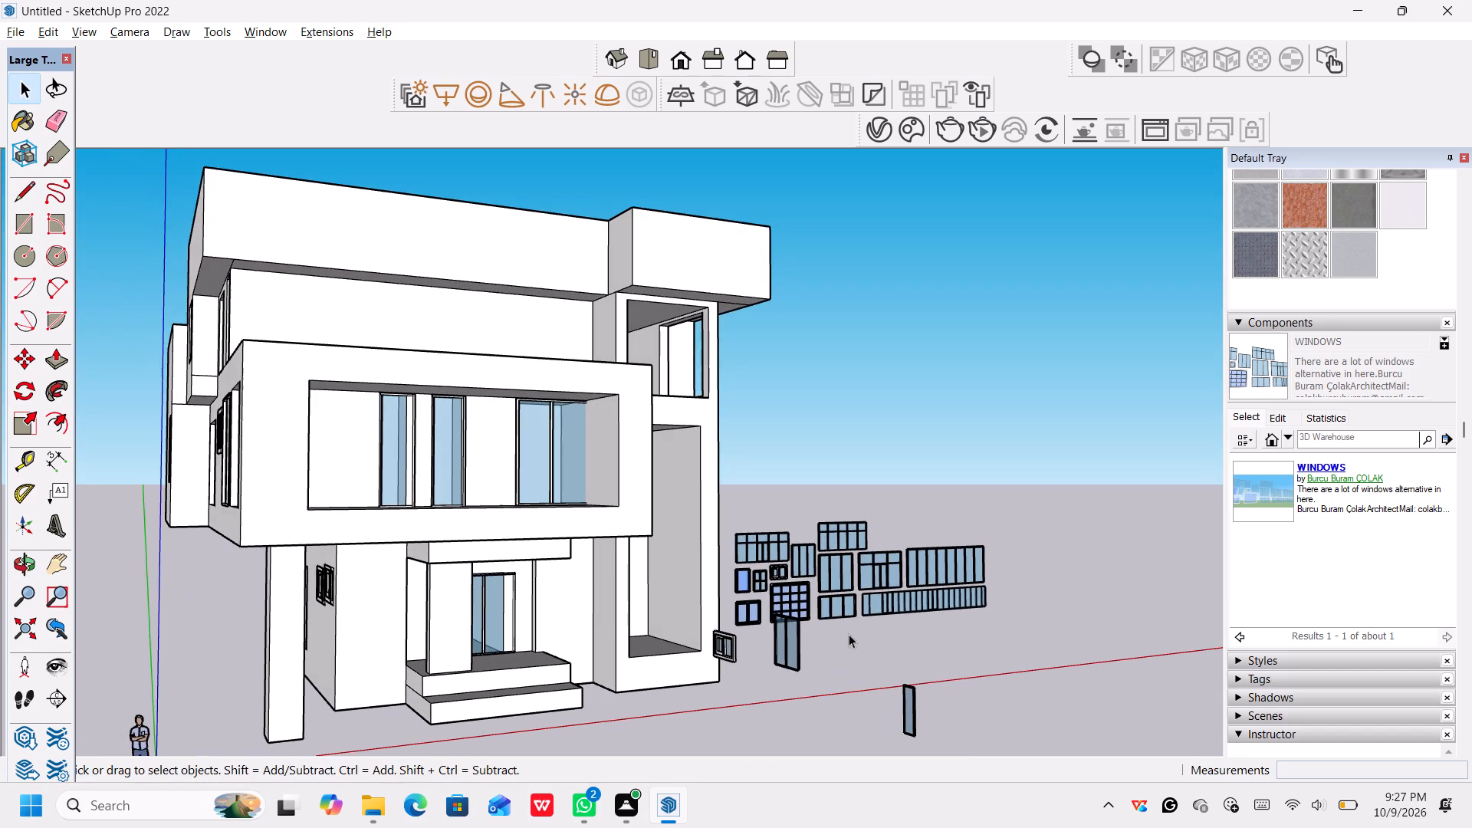
pyautogui.moveTo(871, 636); pyautogui.dragTo(747, 684, button='middle')
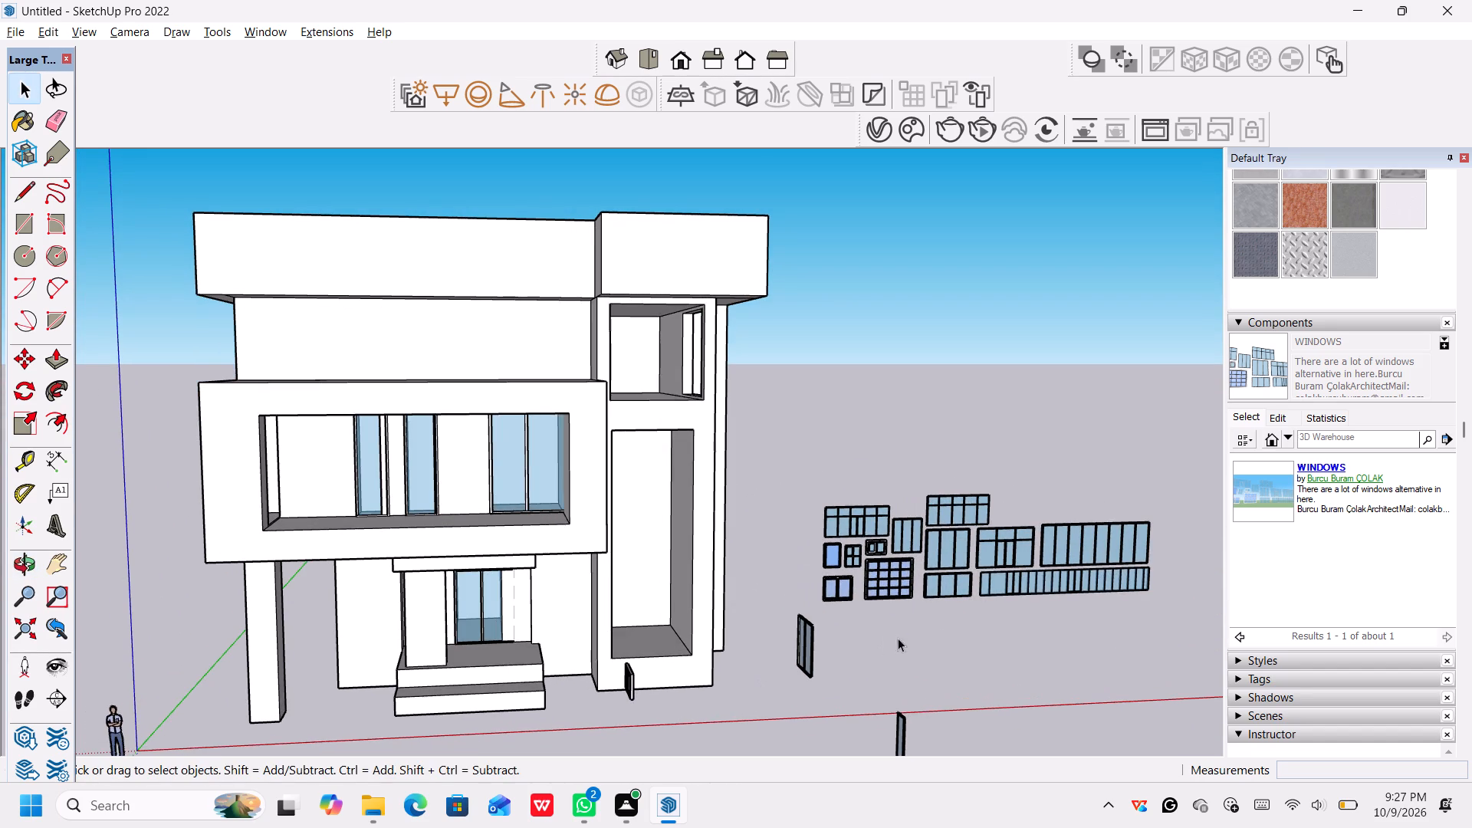
pyautogui.scroll(4, 943, 596)
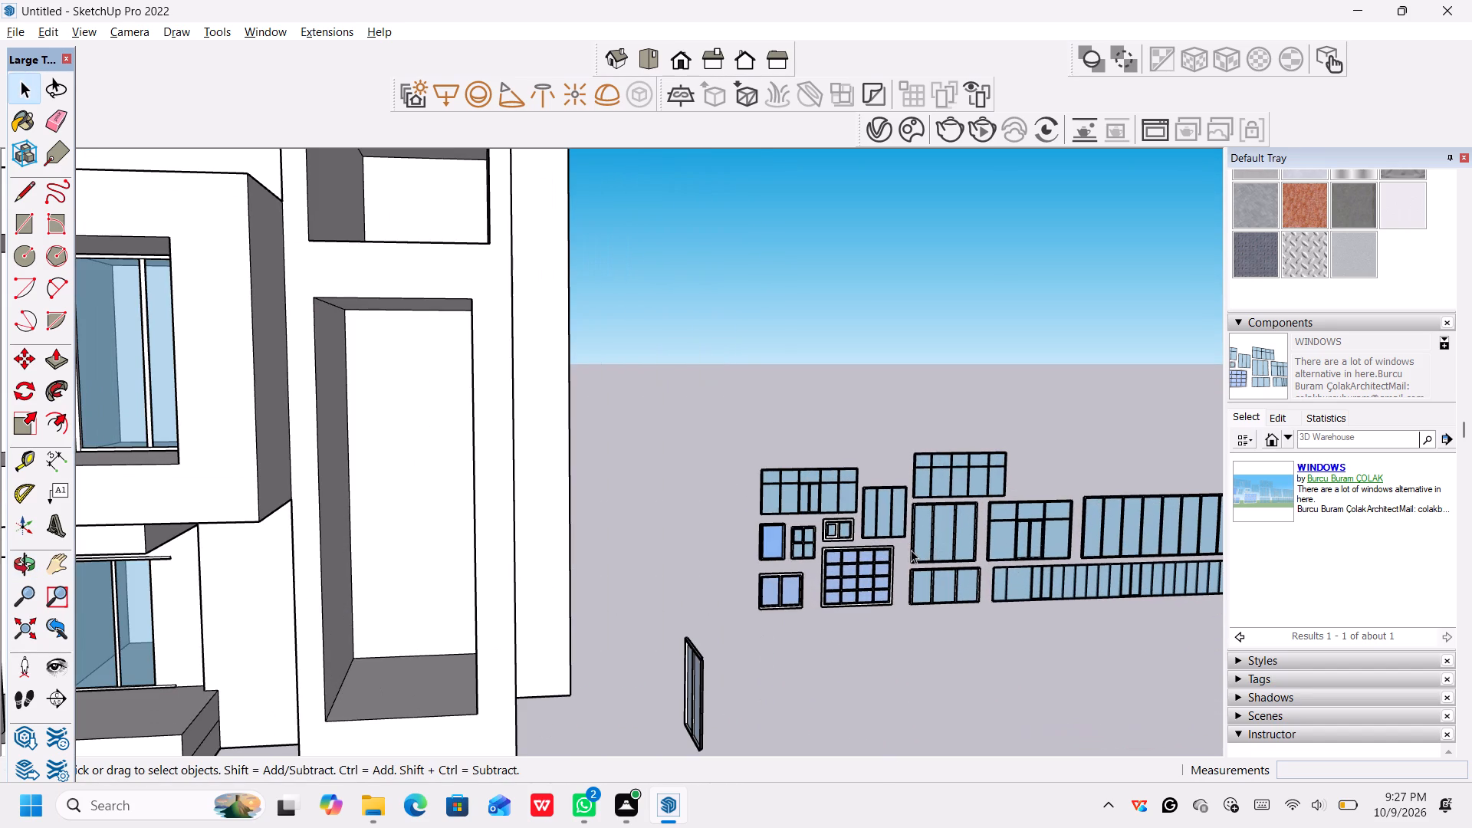
pyautogui.click(912, 550)
pyautogui.scroll(-7, 827, 709)
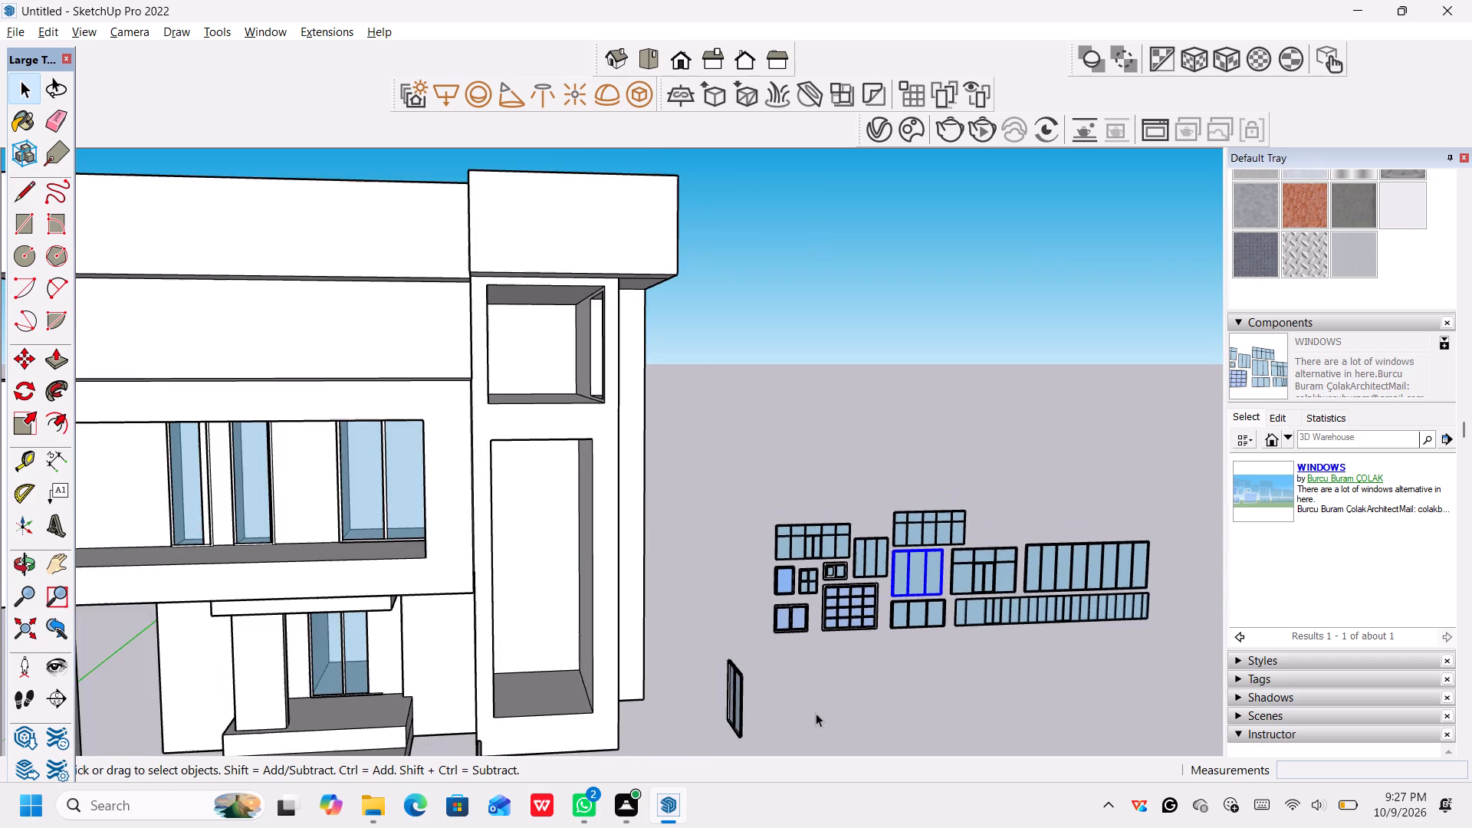
pyautogui.scroll(-5, 741, 738)
pyautogui.moveTo(741, 738); pyautogui.dragTo(981, 715, button='middle')
pyautogui.scroll(-1, 981, 715)
pyautogui.scroll(-5, 265, 672)
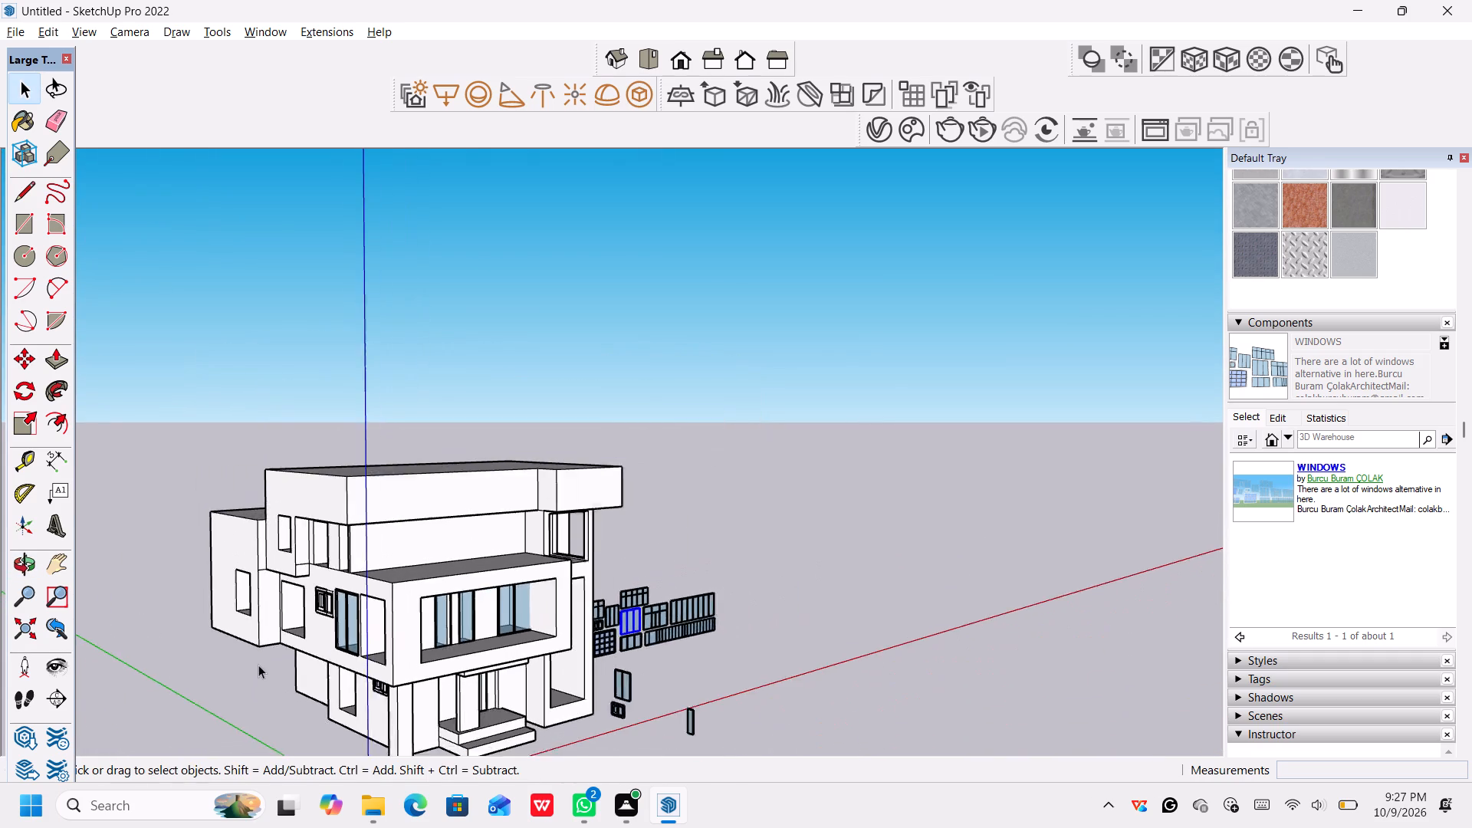
pyautogui.scroll(-2, 258, 665)
pyautogui.moveTo(241, 682); pyautogui.dragTo(530, 660, button='middle')
pyautogui.scroll(-6, 490, 697)
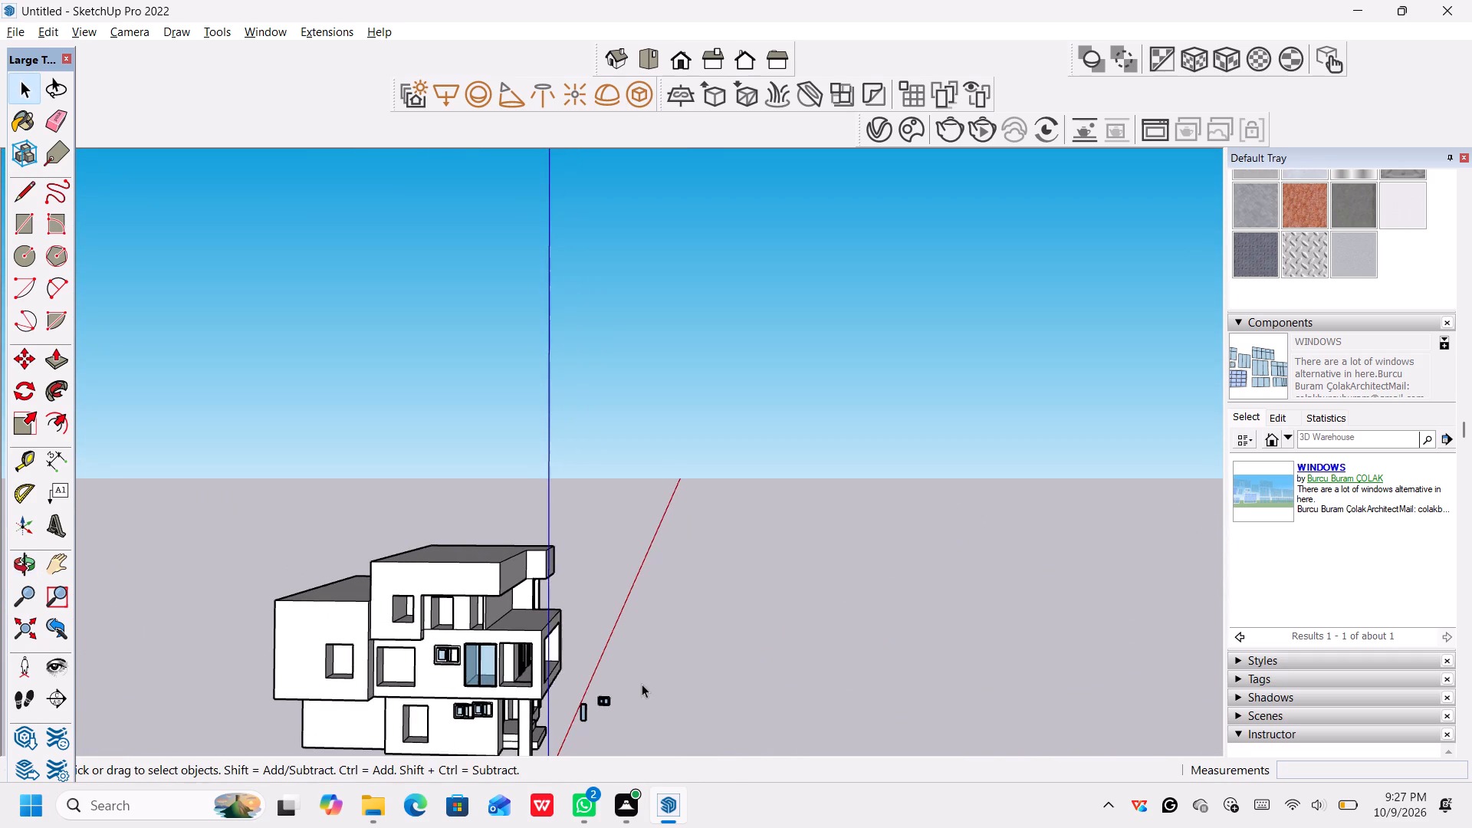
pyautogui.moveTo(642, 684); pyautogui.dragTo(258, 744, button='middle')
pyautogui.scroll(5, 745, 688)
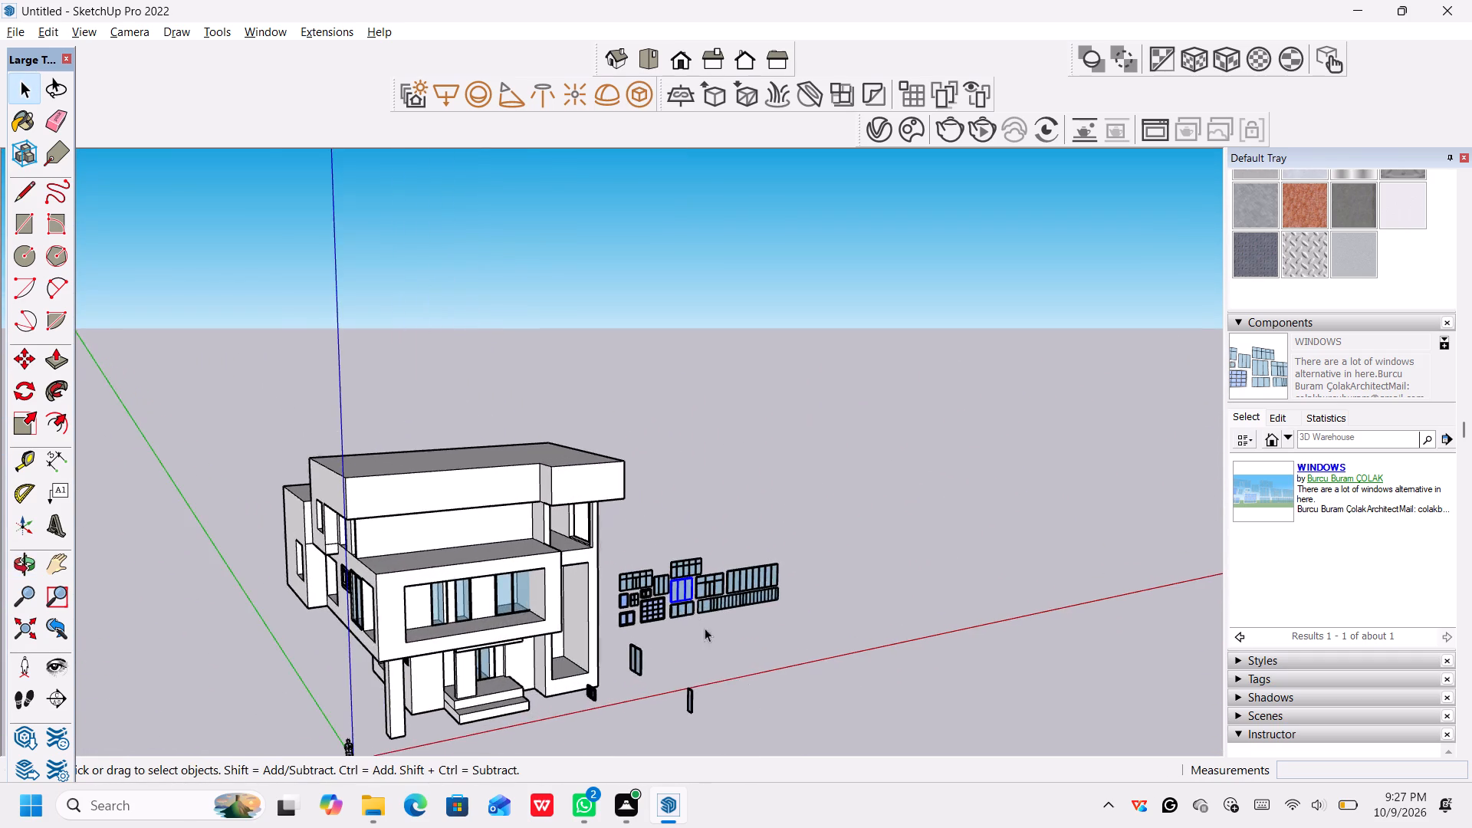
pyautogui.scroll(7, 683, 605)
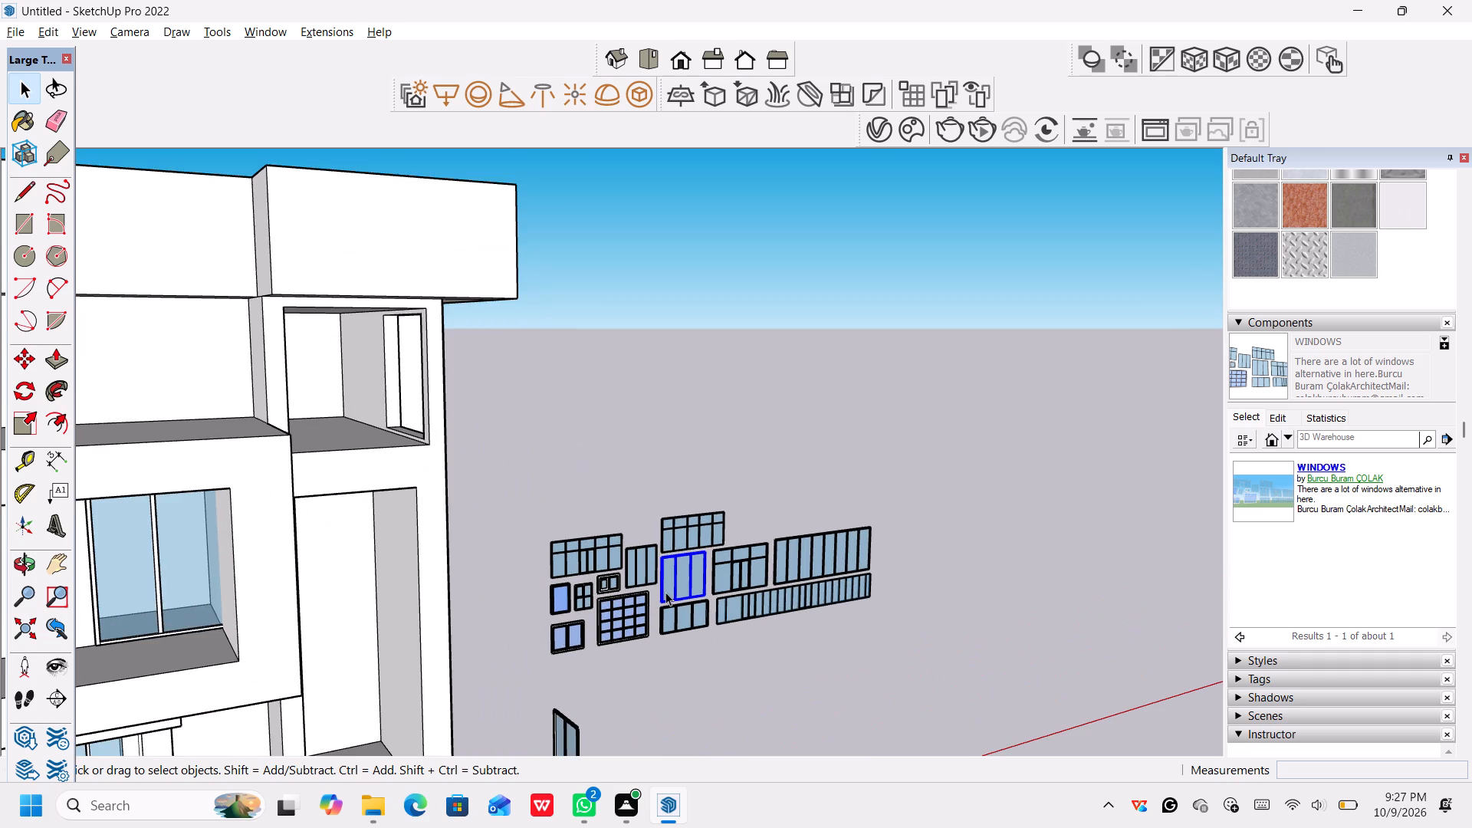
pyautogui.scroll(3, 665, 592)
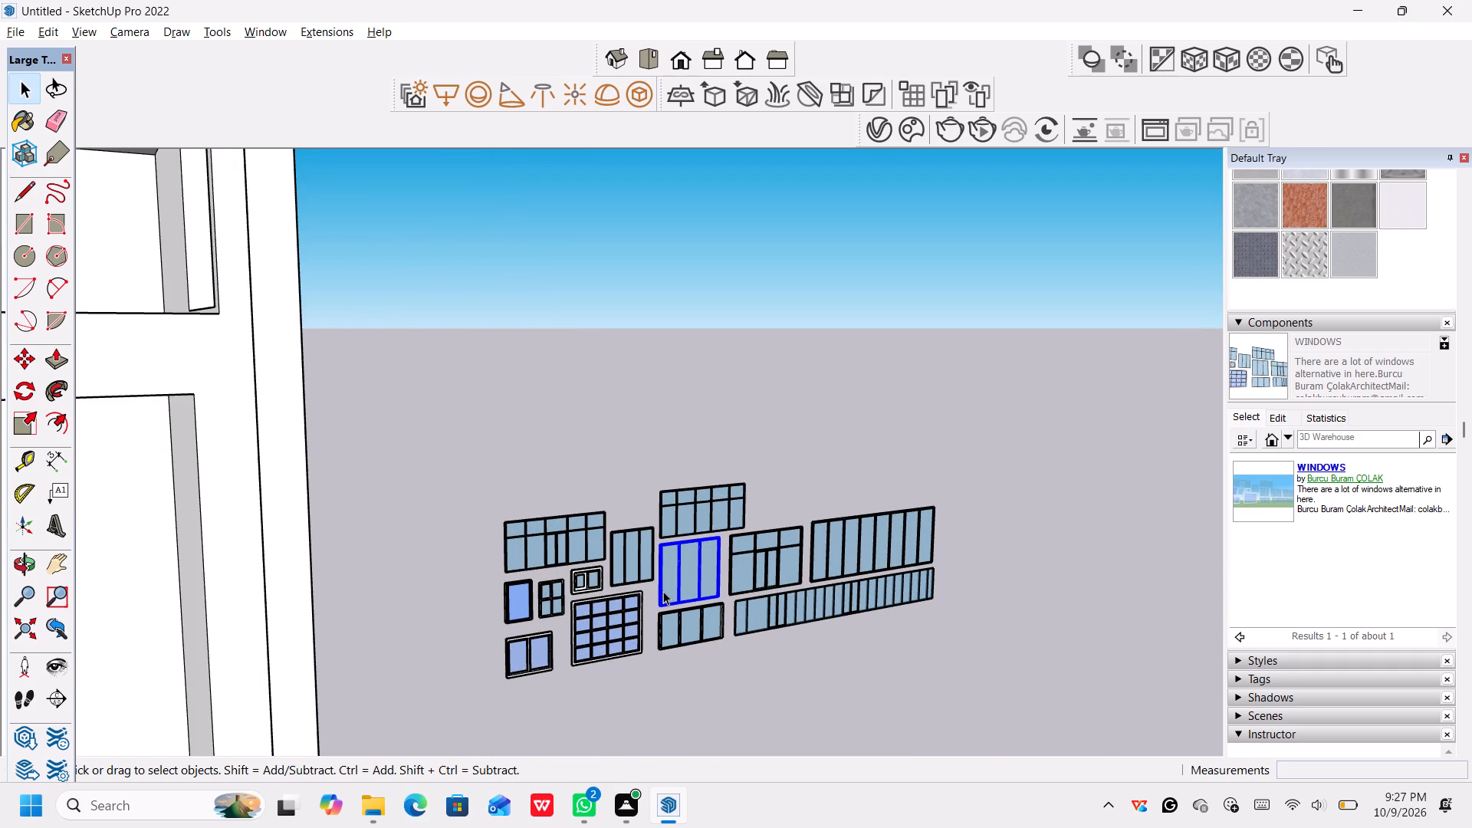
pyautogui.scroll(-15, 663, 592)
pyautogui.scroll(-6, 672, 613)
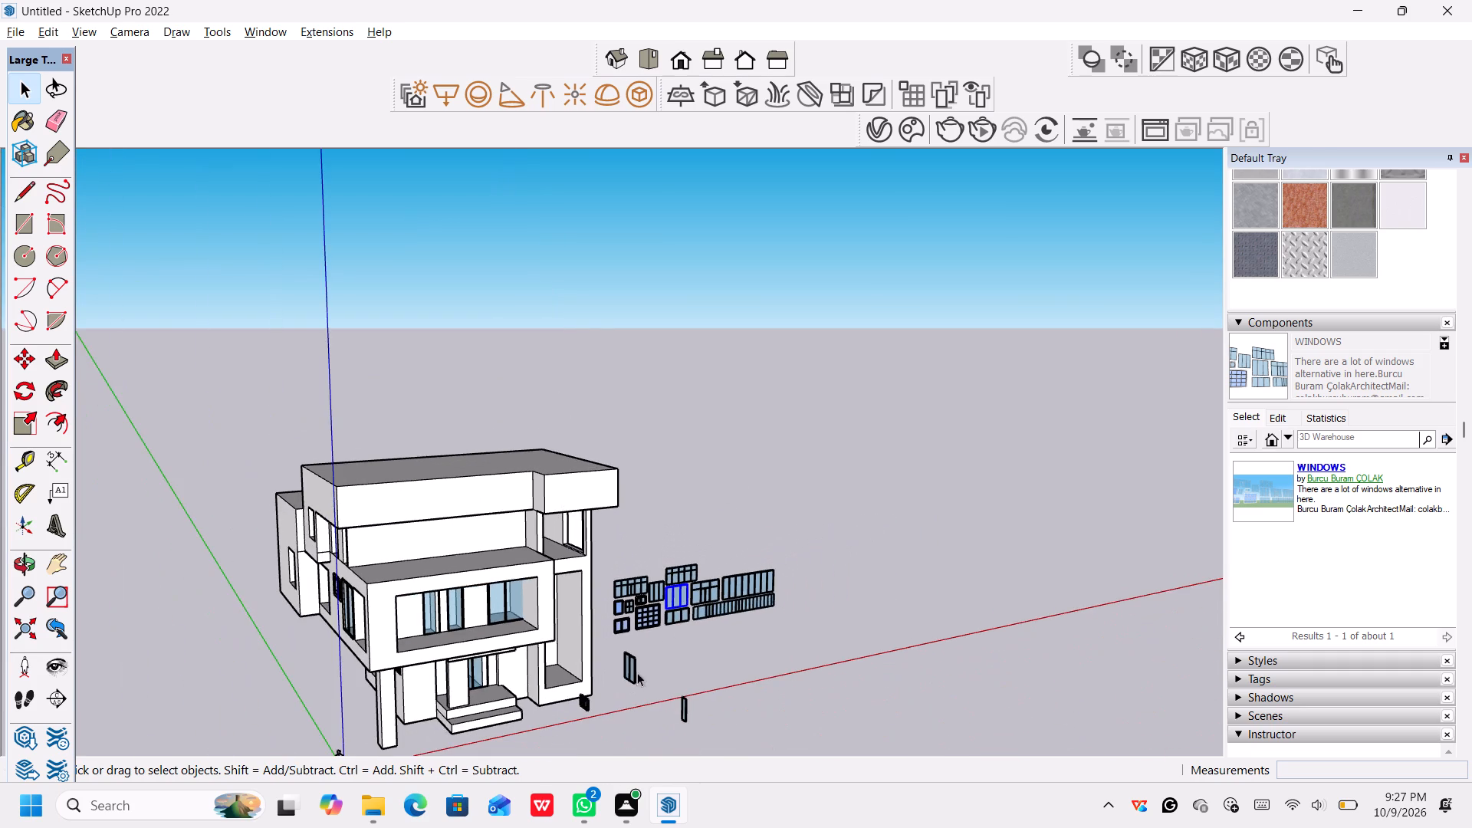
# Copy the freestanding two-panel glass window about 84' 1" to the lower-left corner of the empty first-floor side opening left of the small window.
pyautogui.moveTo(623, 691); pyautogui.dragTo(724, 688, button='middle')
pyautogui.scroll(6, 613, 681)
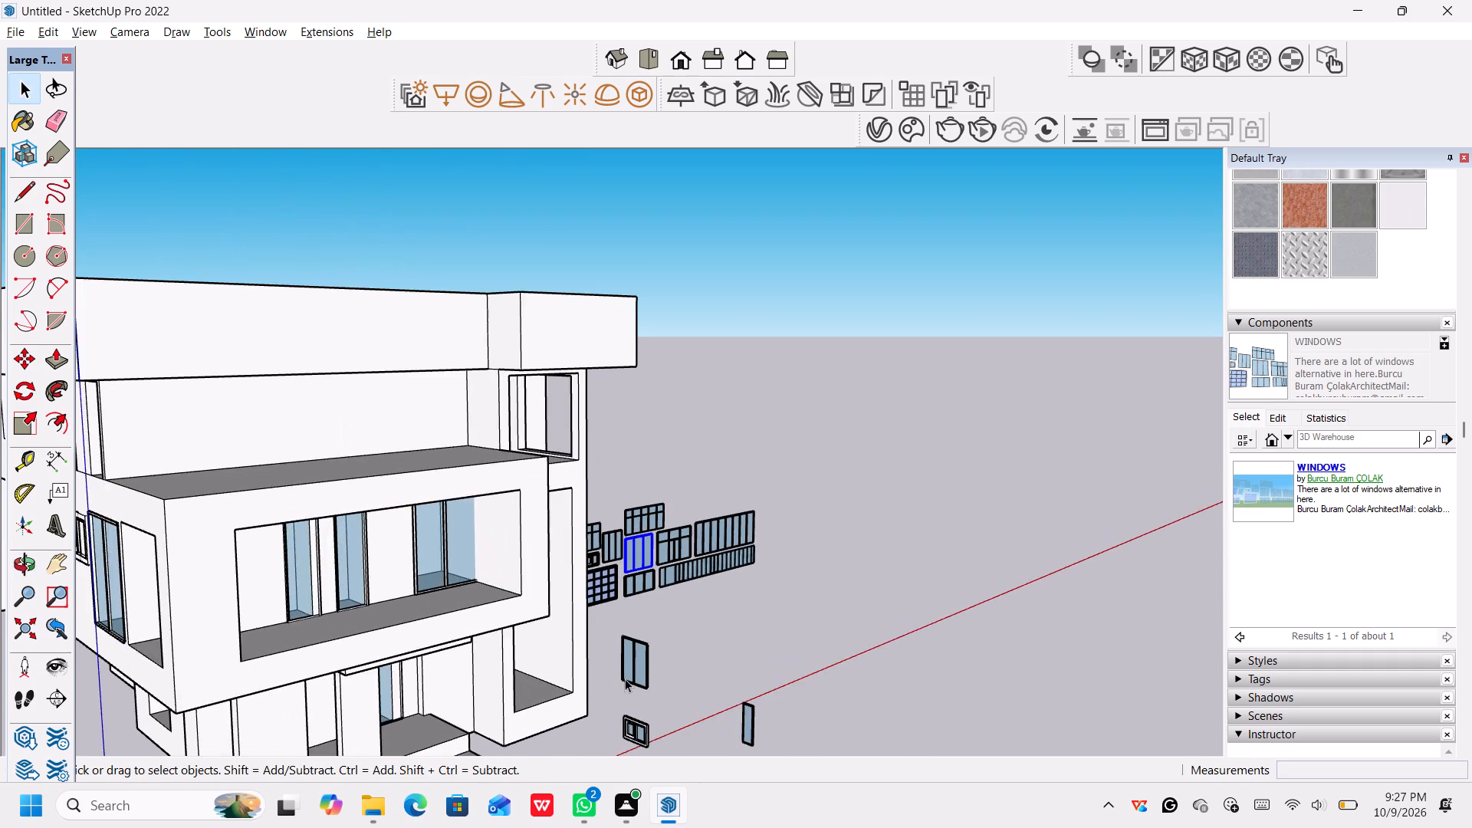
pyautogui.scroll(4, 625, 678)
pyautogui.click(621, 678)
pyautogui.scroll(3, 619, 679)
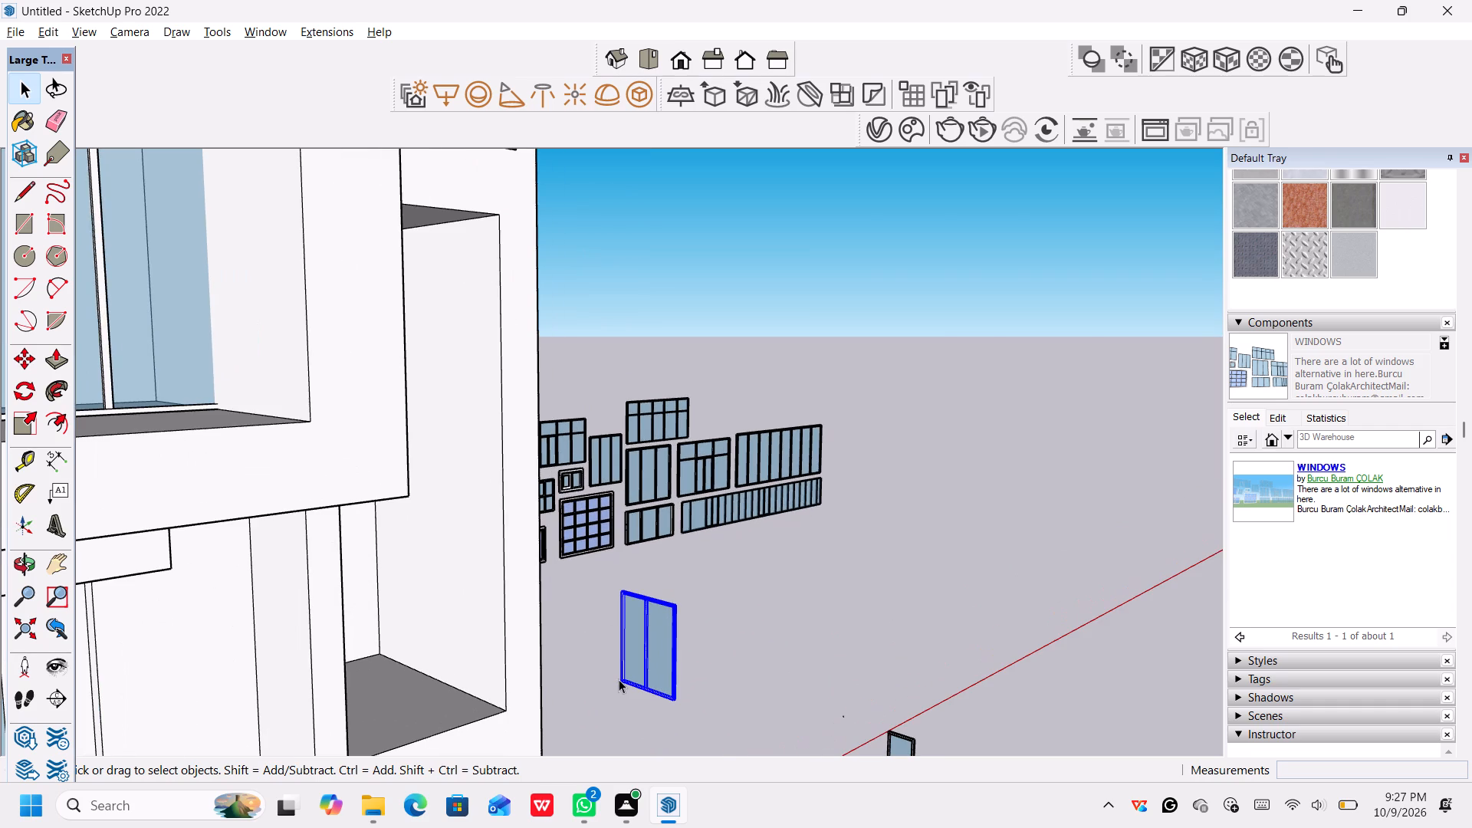
pyautogui.press('m')
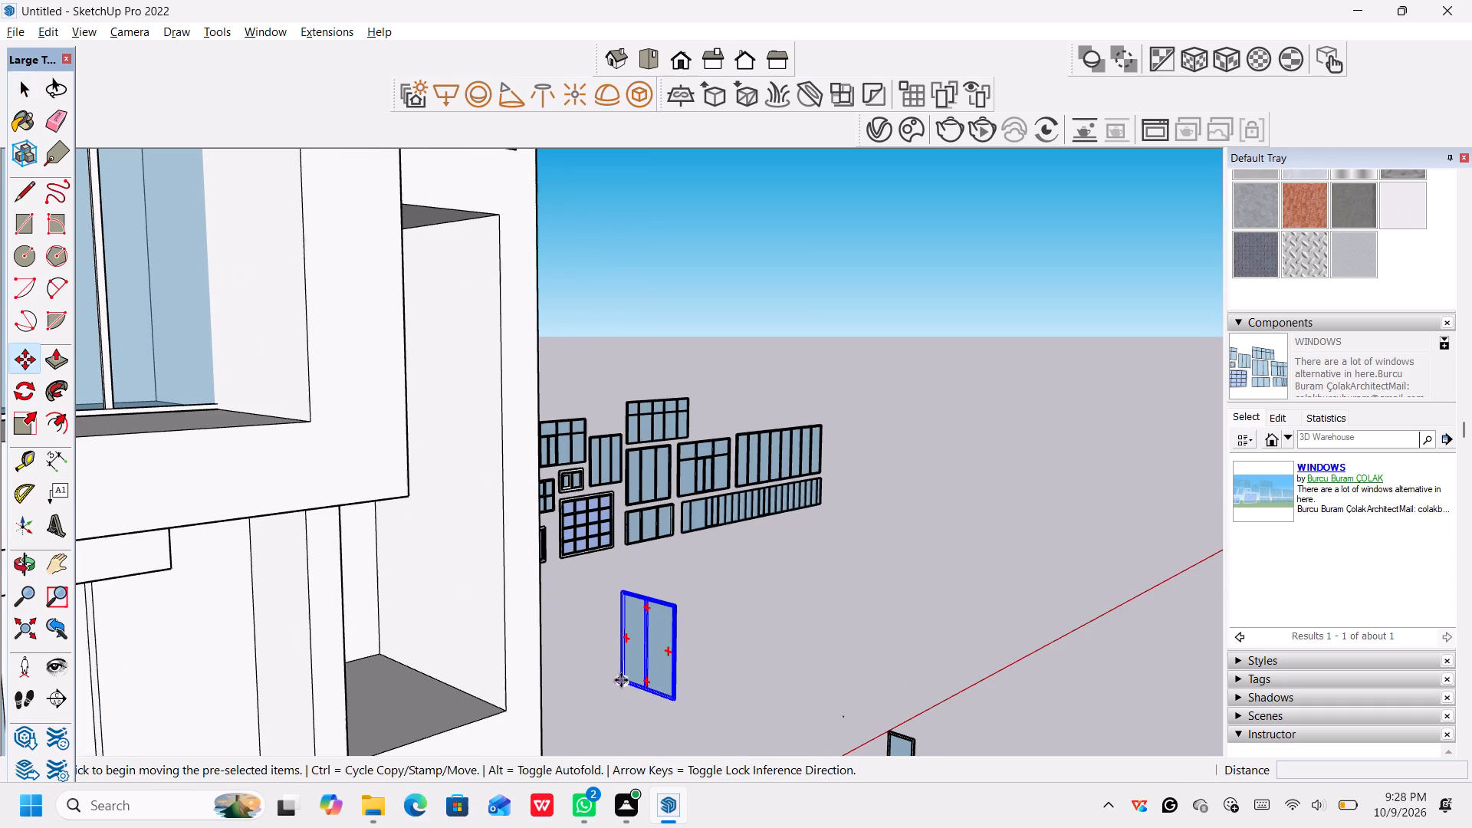
pyautogui.click(619, 678)
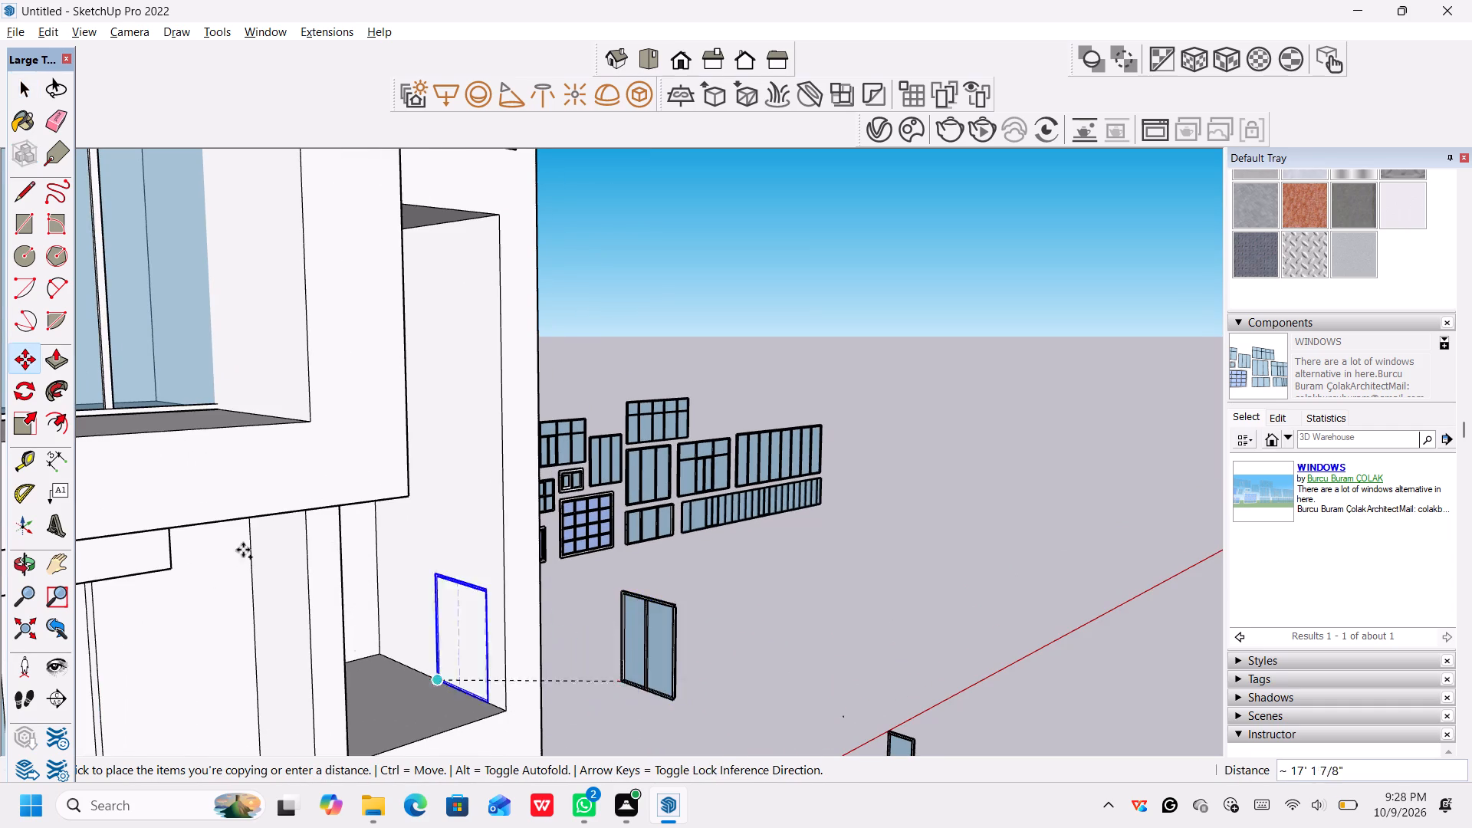
pyautogui.scroll(-7, 213, 511)
pyautogui.scroll(-20, 312, 537)
pyautogui.scroll(-3, 379, 659)
pyautogui.moveTo(345, 708); pyautogui.dragTo(377, 705, button='middle')
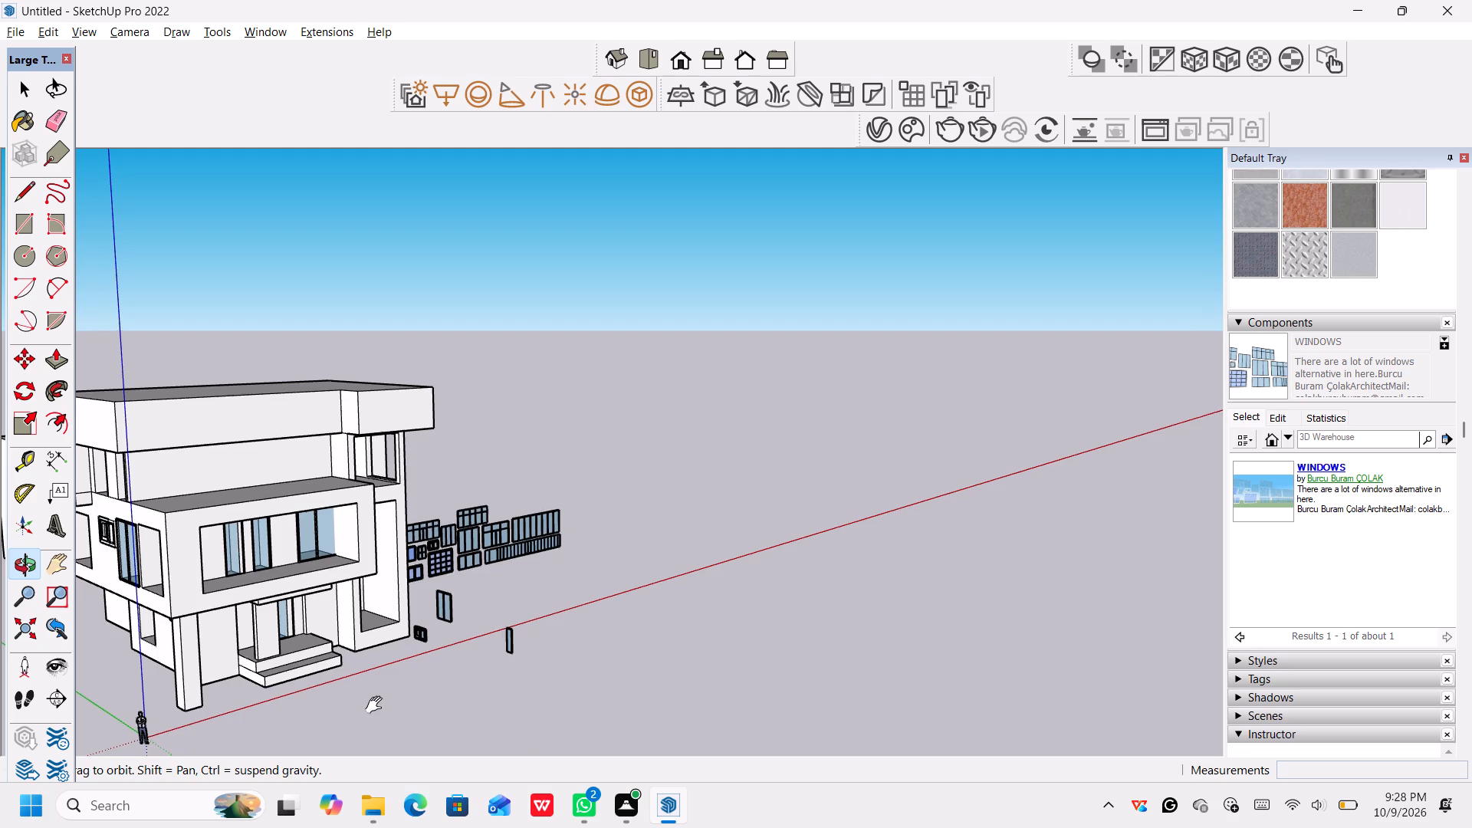
pyautogui.moveTo(377, 705); pyautogui.dragTo(767, 753, button='middle')
pyautogui.scroll(5, 432, 638)
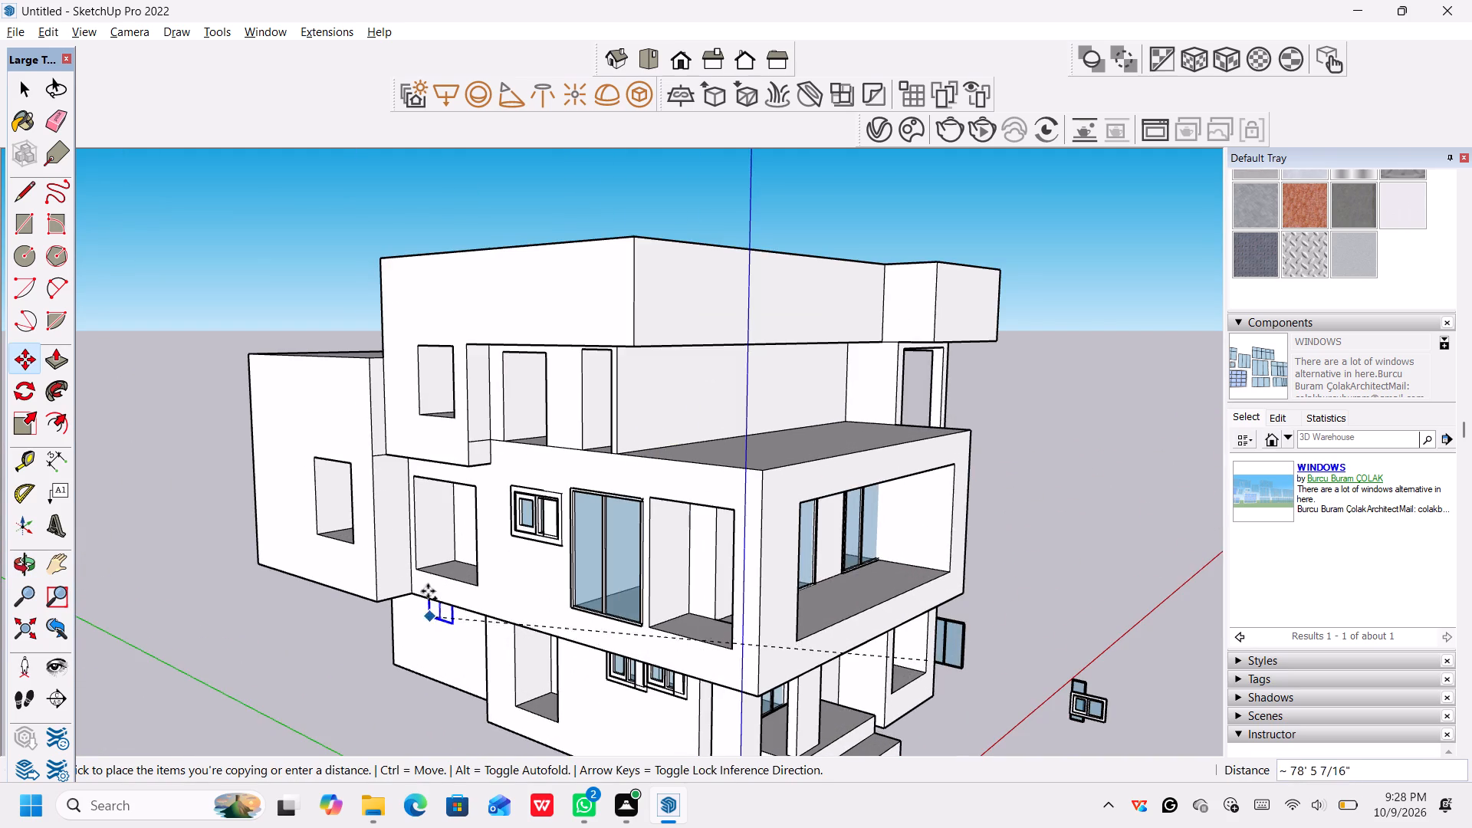
pyautogui.scroll(6, 422, 569)
pyautogui.scroll(-1, 417, 570)
pyautogui.moveTo(417, 570); pyautogui.dragTo(572, 606, button='middle')
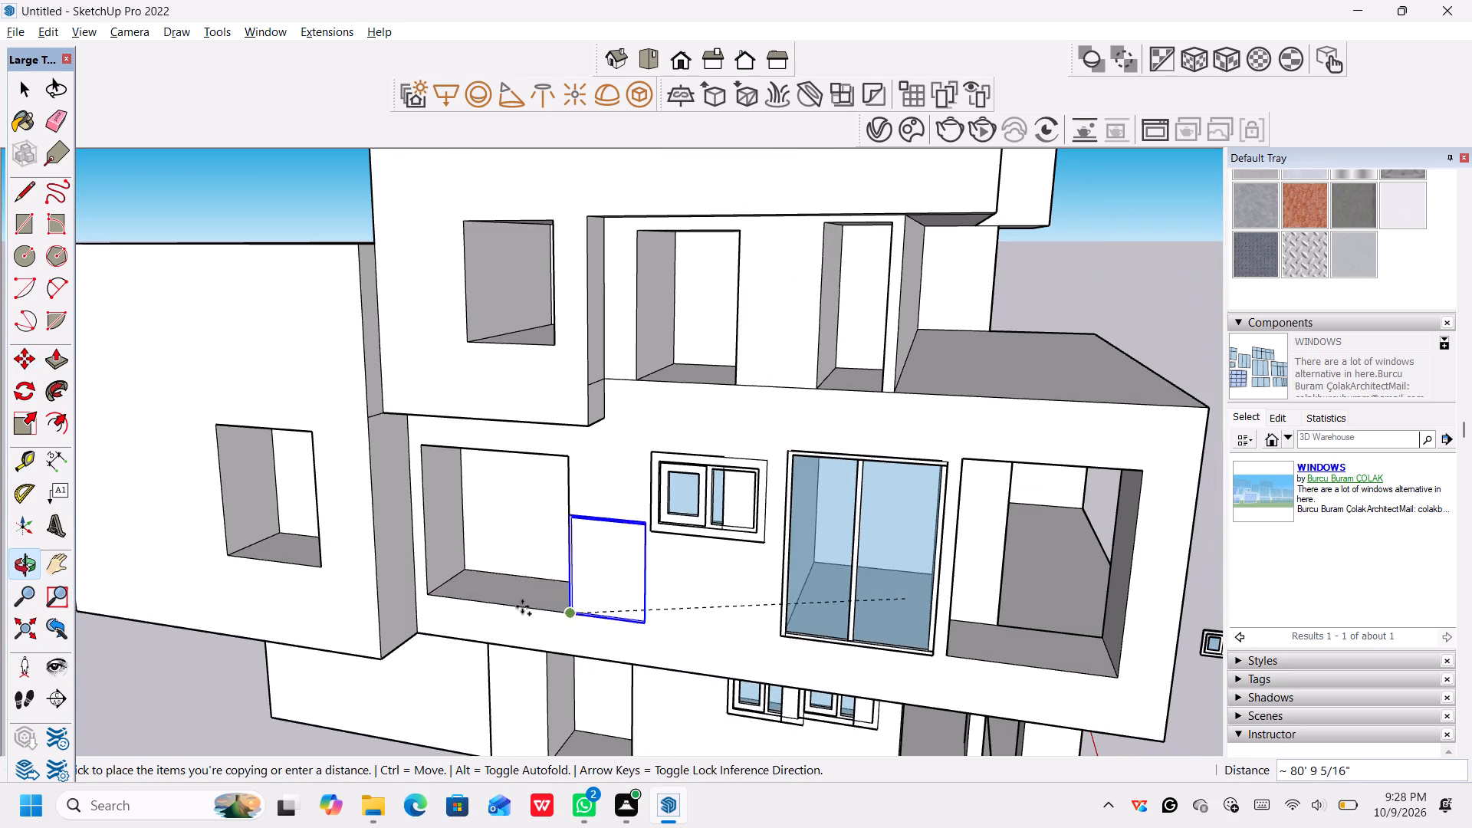
pyautogui.click(422, 596)
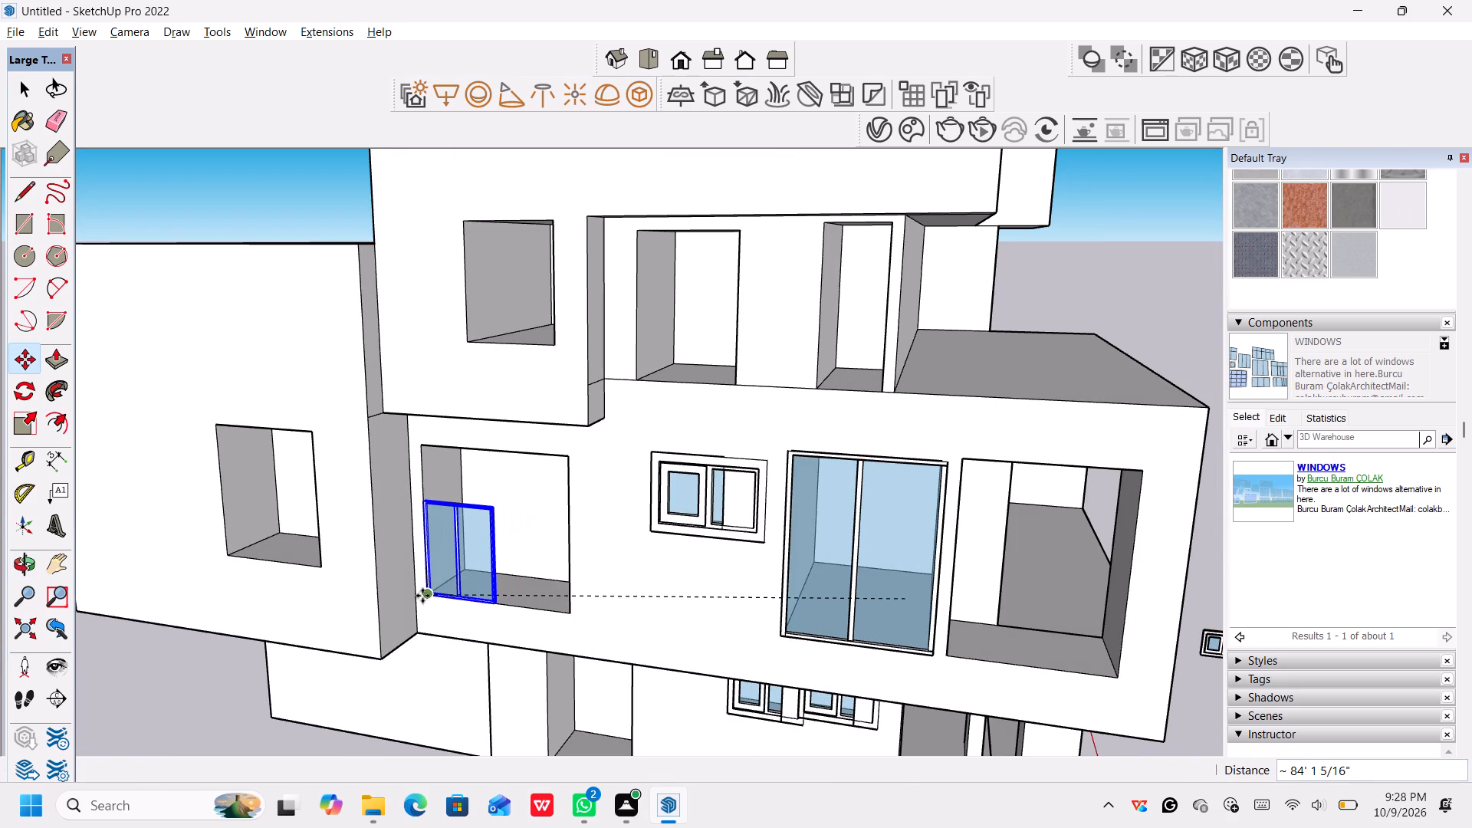
# Scale the copied two-panel window uniformly by about 1.57 from its lower-left corner to match the opening's height.
pyautogui.click(26, 416)
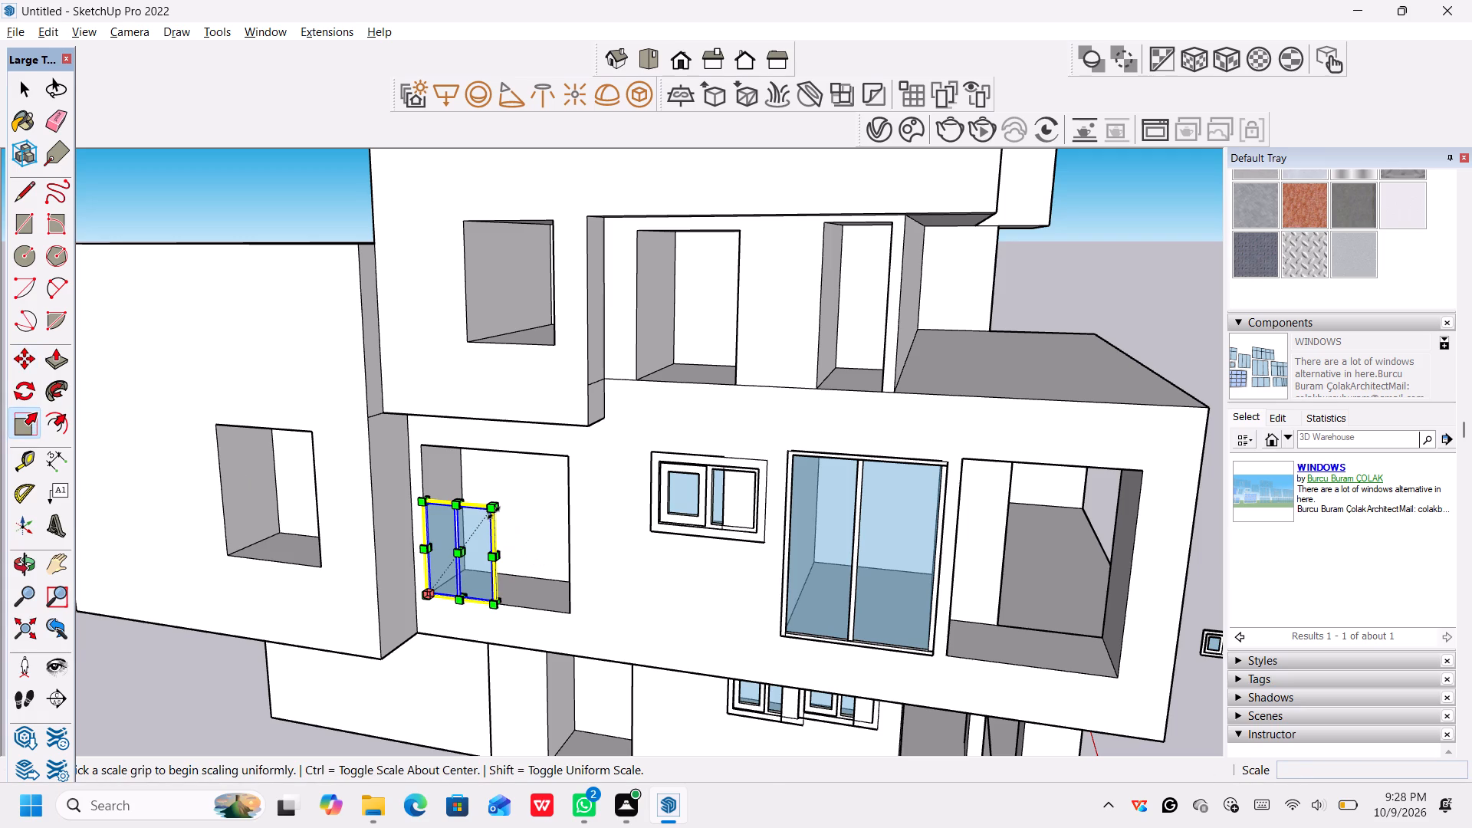
pyautogui.click(494, 513)
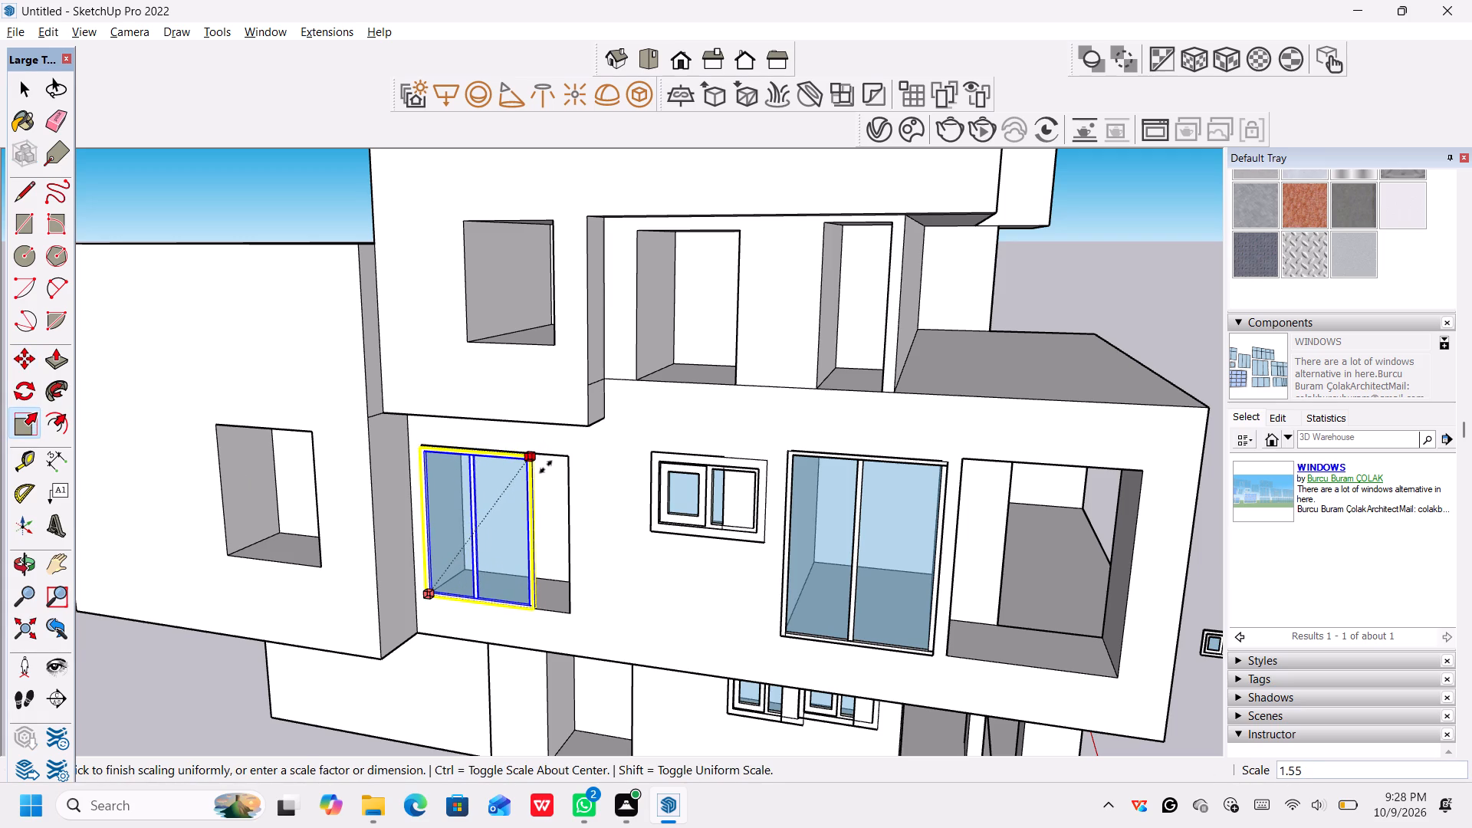
pyautogui.click(545, 465)
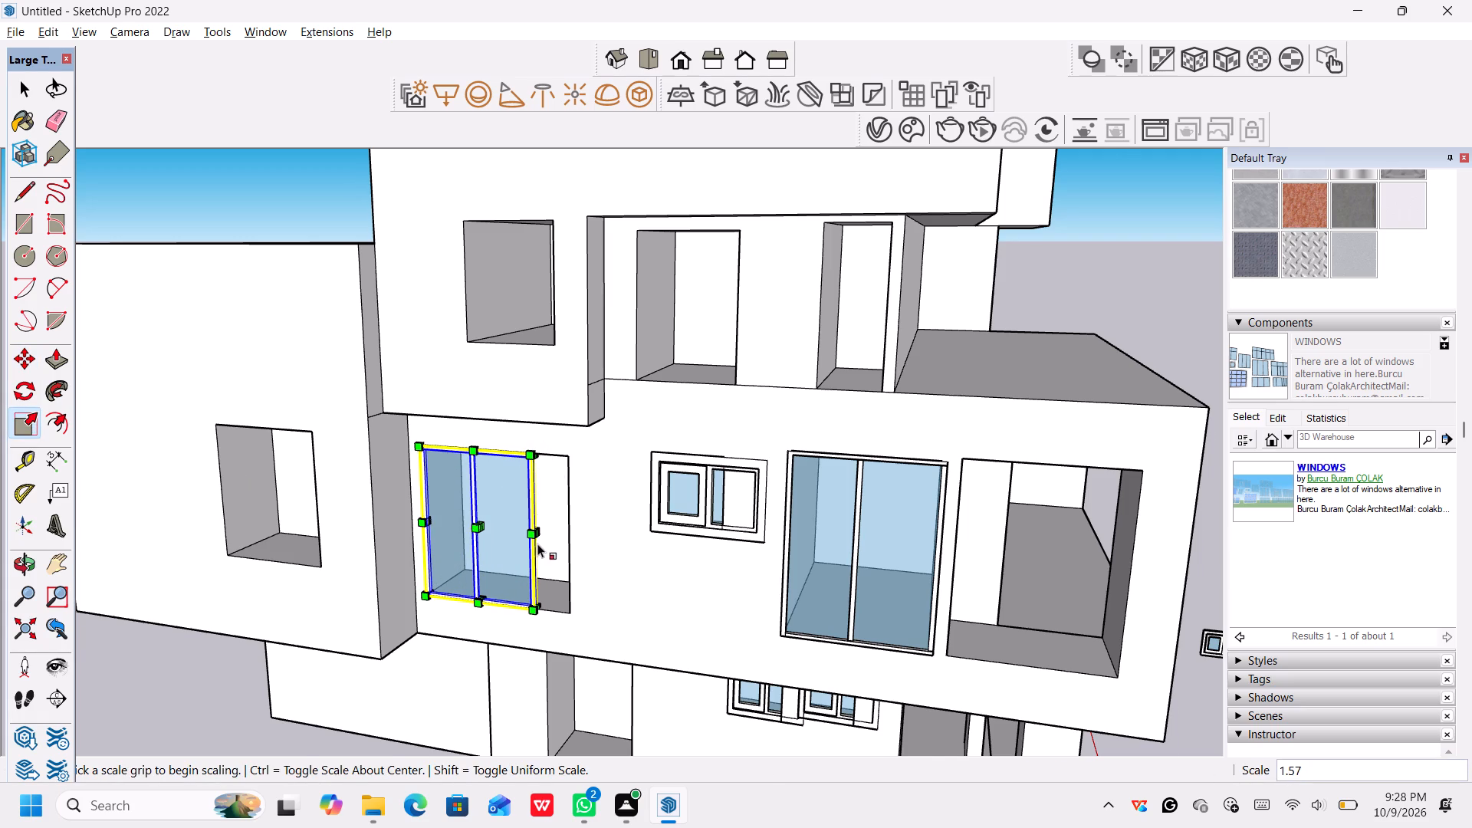
# Stretch the enlarged two-panel window sideways by red and green factors of about 1.31 and 0.64 to the opening's right edge.
pyautogui.scroll(-3, 537, 544)
pyautogui.scroll(2, 552, 570)
pyautogui.scroll(-1, 552, 573)
pyautogui.moveTo(552, 574); pyautogui.dragTo(575, 564, button='middle')
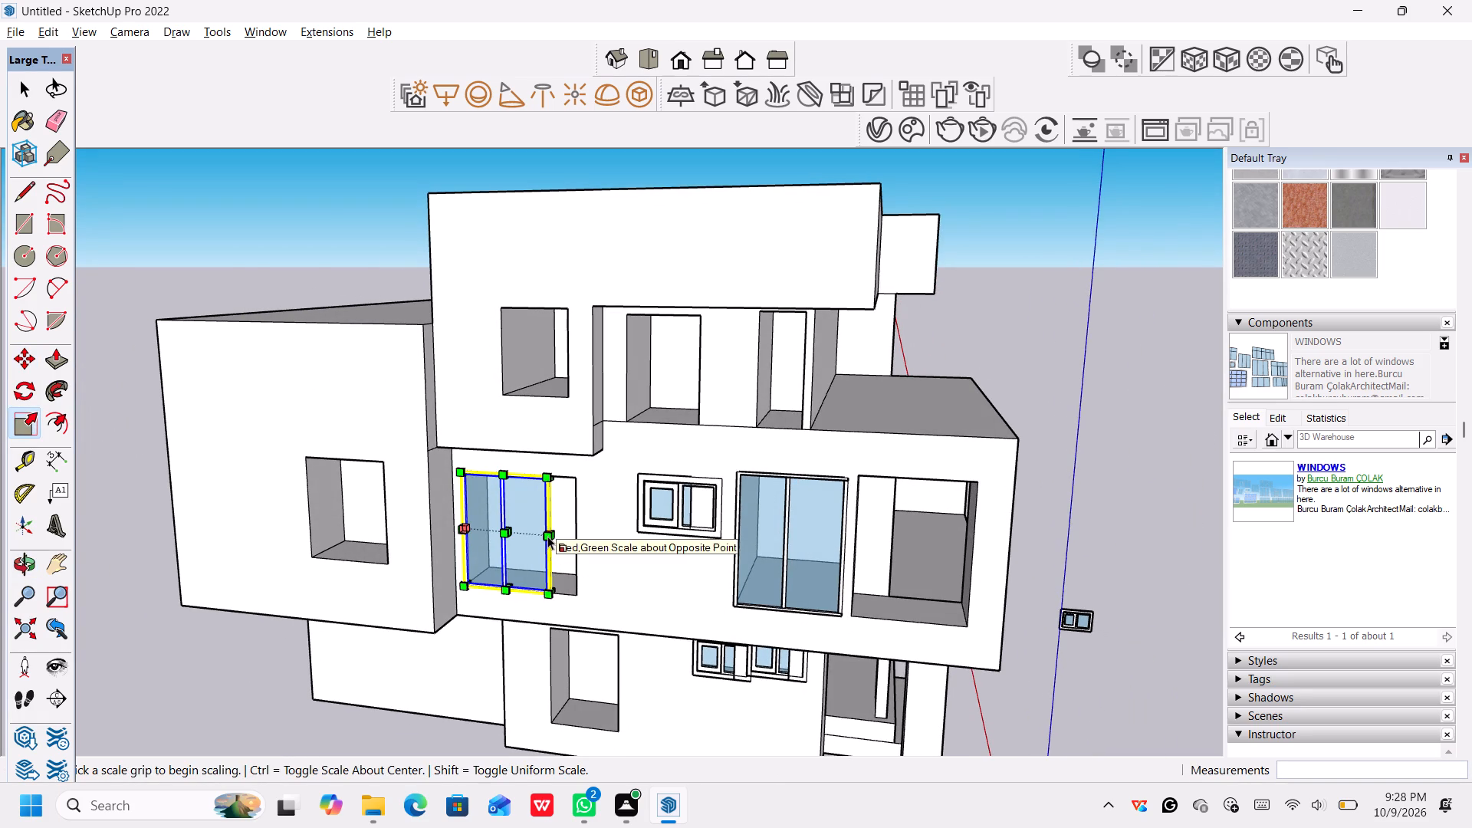
pyautogui.click(547, 536)
pyautogui.click(577, 531)
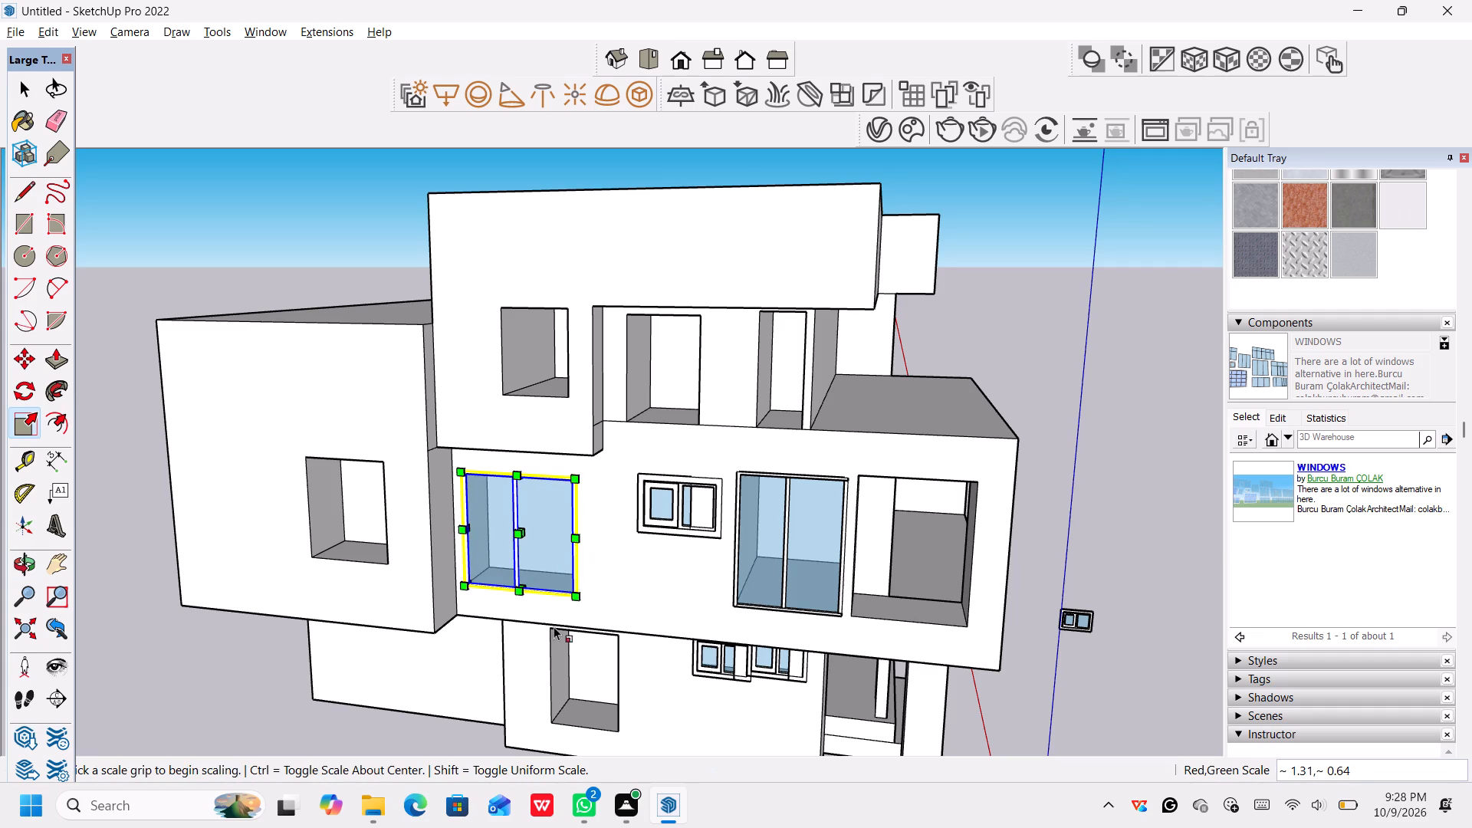
pyautogui.scroll(-7, 547, 636)
pyautogui.moveTo(517, 669); pyautogui.dragTo(550, 584, button='middle')
pyautogui.scroll(1, 571, 692)
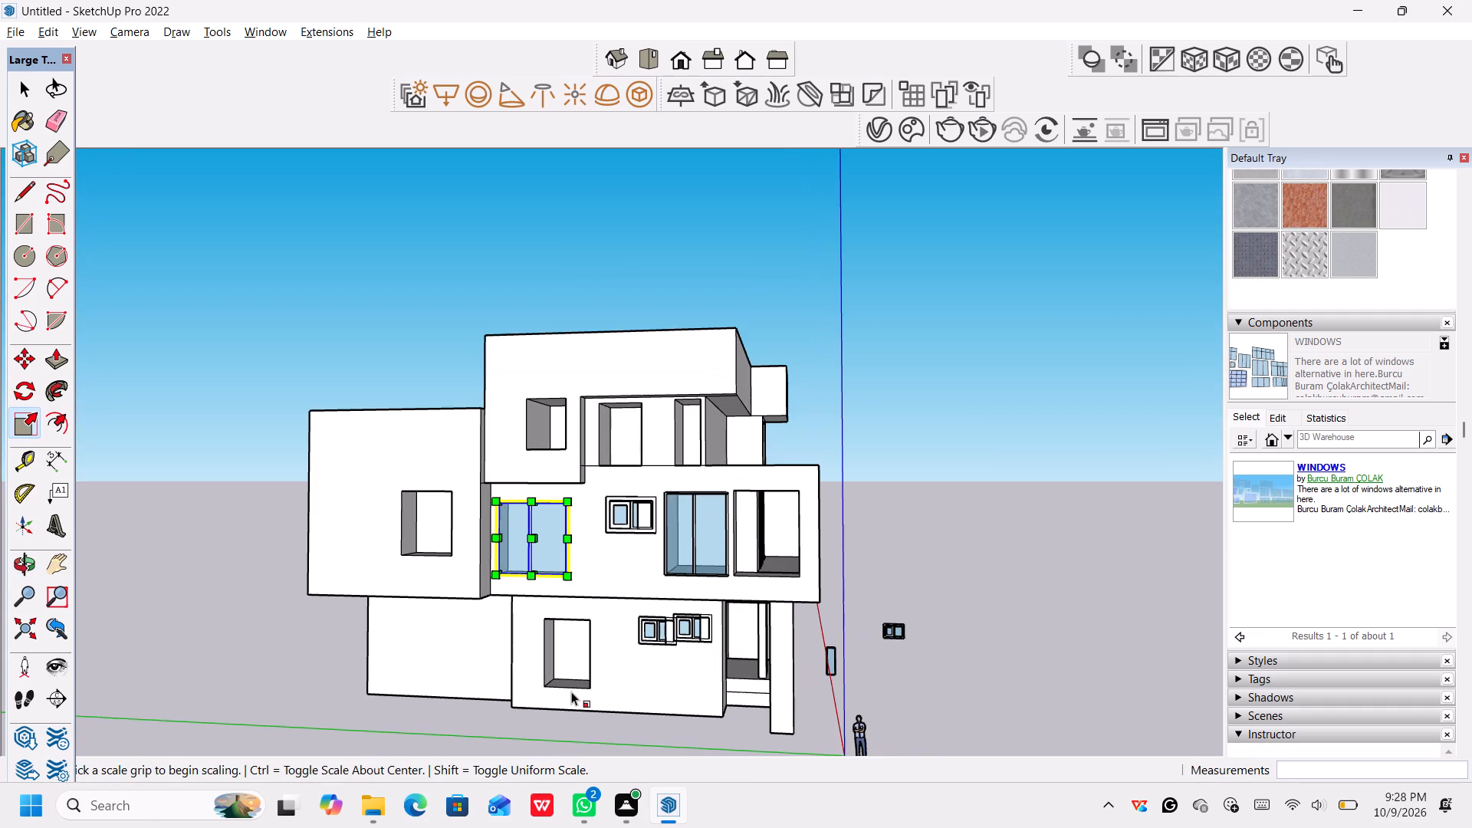
pyautogui.moveTo(570, 685); pyautogui.dragTo(565, 676, button='middle')
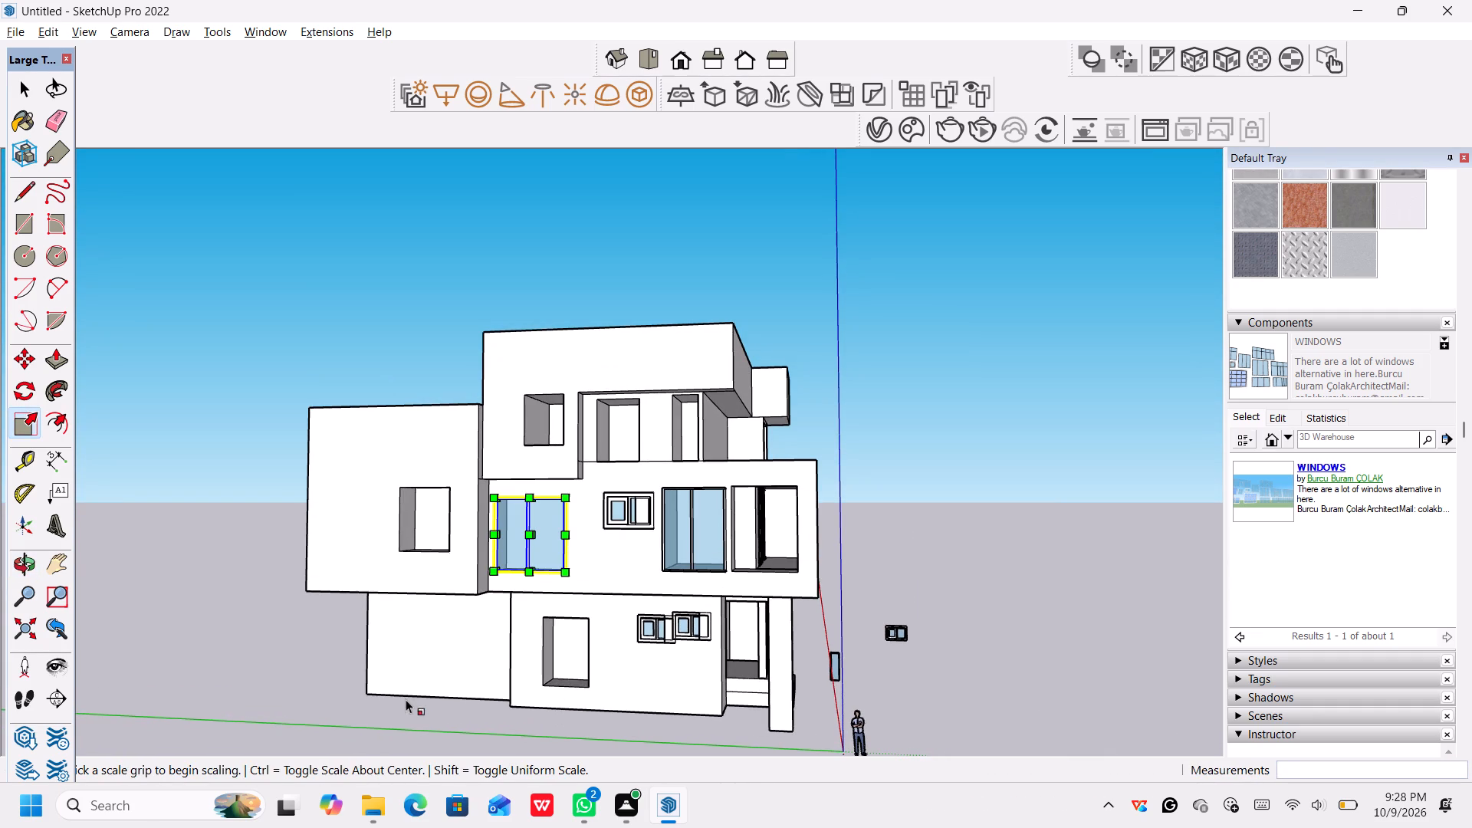
pyautogui.click(406, 699)
pyautogui.click(277, 726)
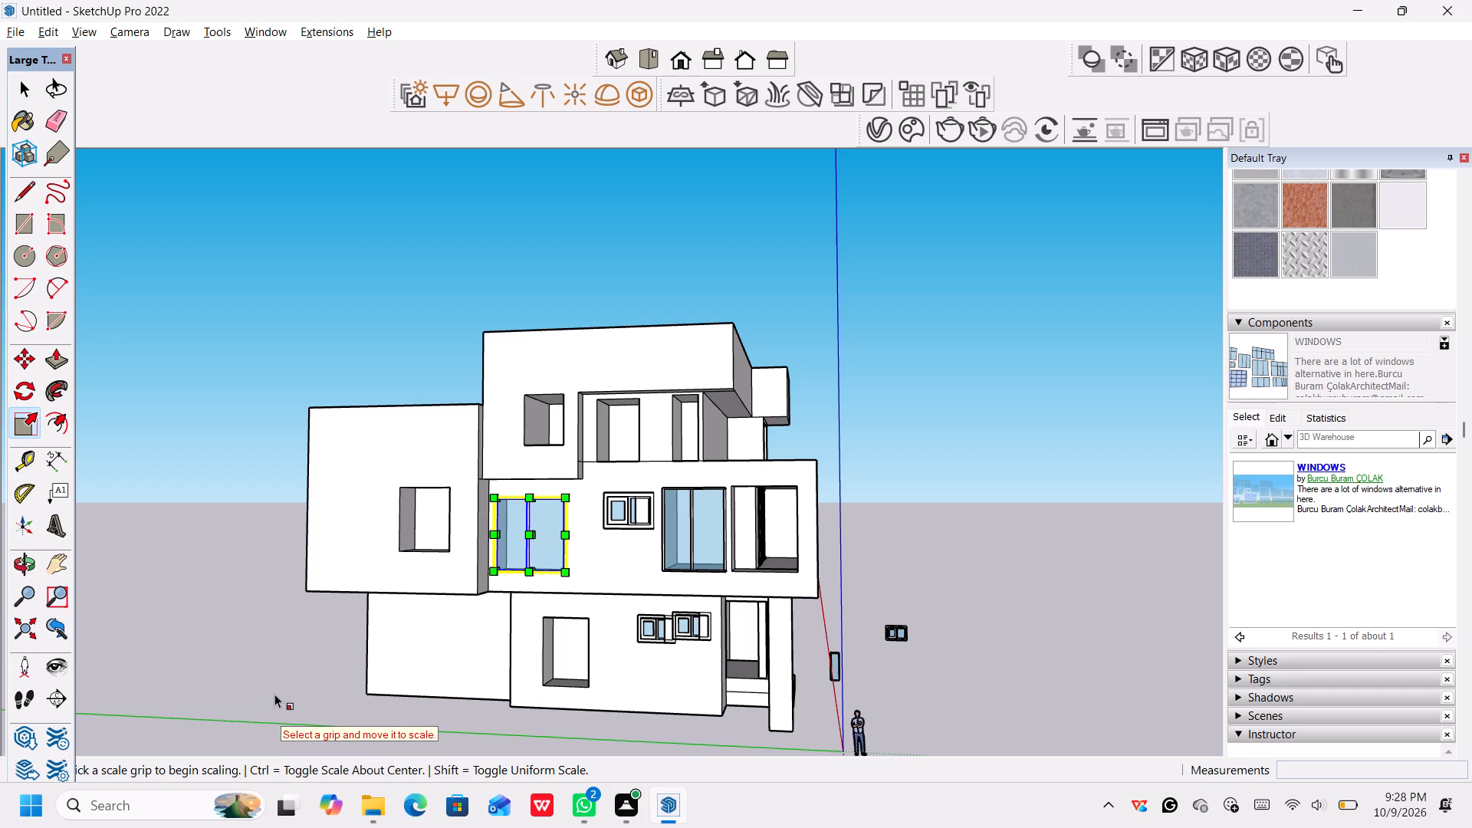
pyautogui.press('Escape')
# Copy the freestanding two-panel glass window about 68' 5" to the lower-left corner of the empty ground-floor side opening.
pyautogui.moveTo(857, 678); pyautogui.dragTo(514, 747, button='middle')
pyautogui.scroll(3, 873, 659)
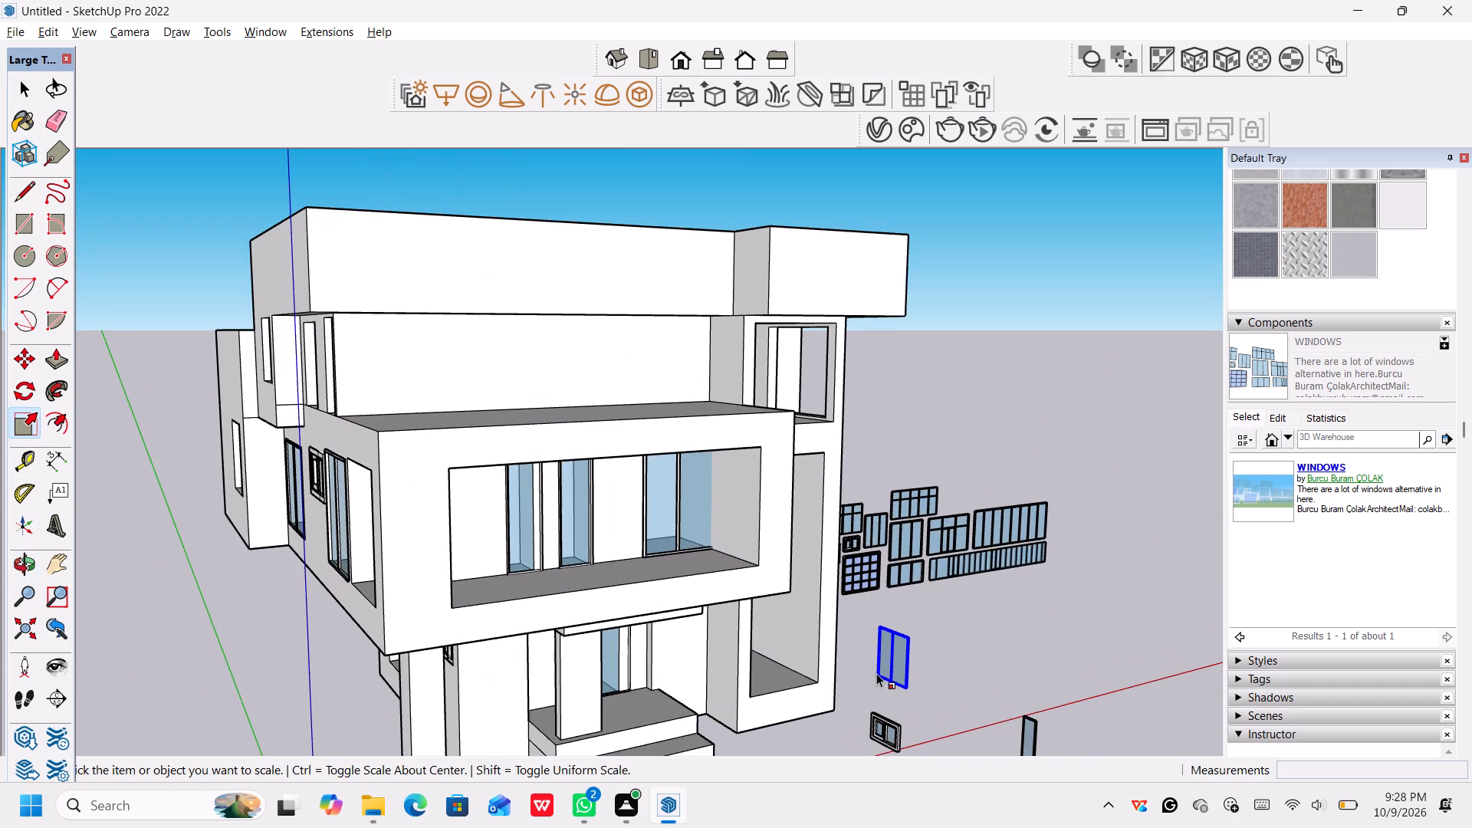
pyautogui.press('Escape')
pyautogui.press('space')
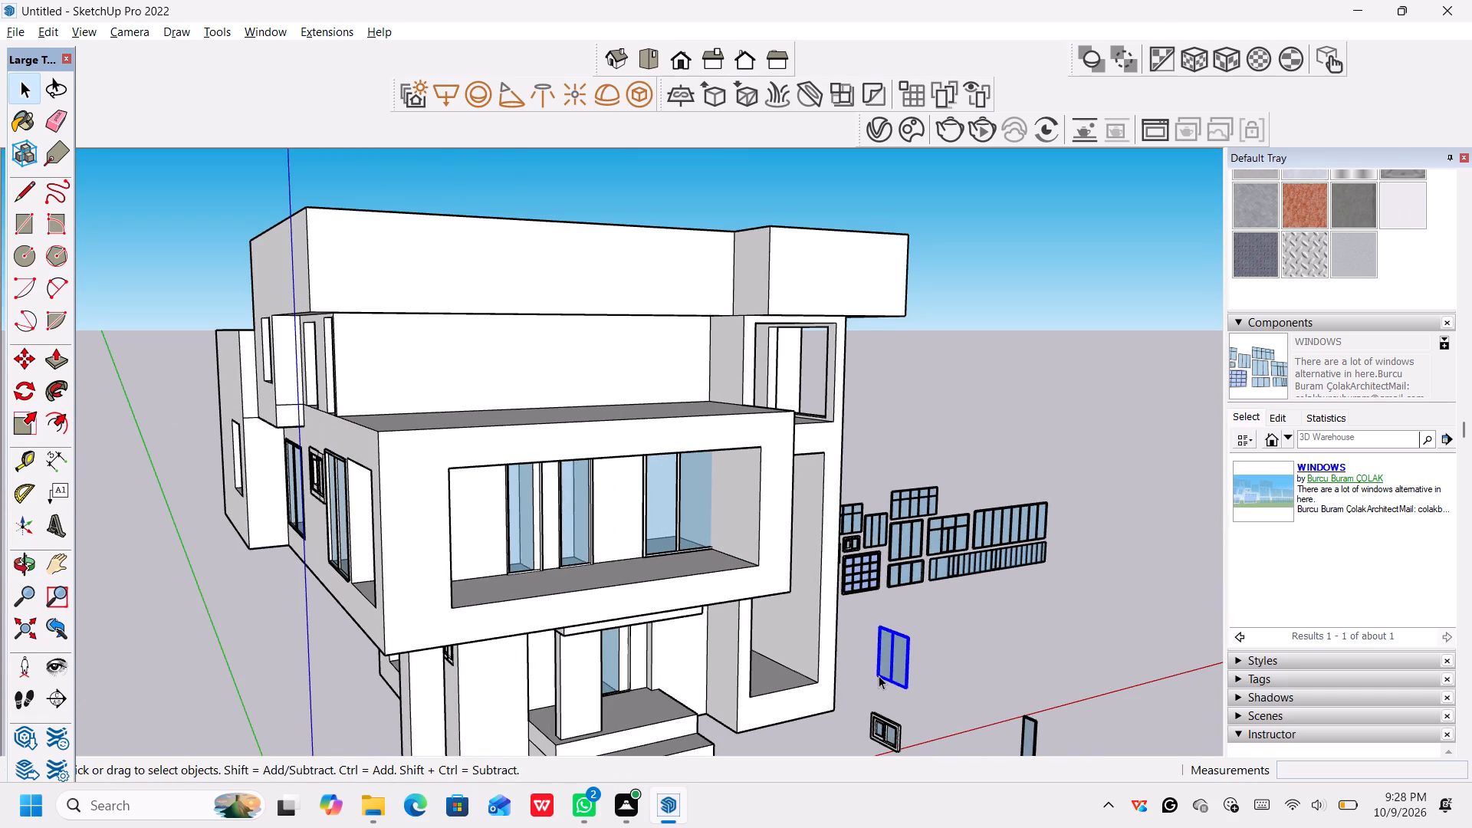
pyautogui.click(879, 675)
pyautogui.press('m')
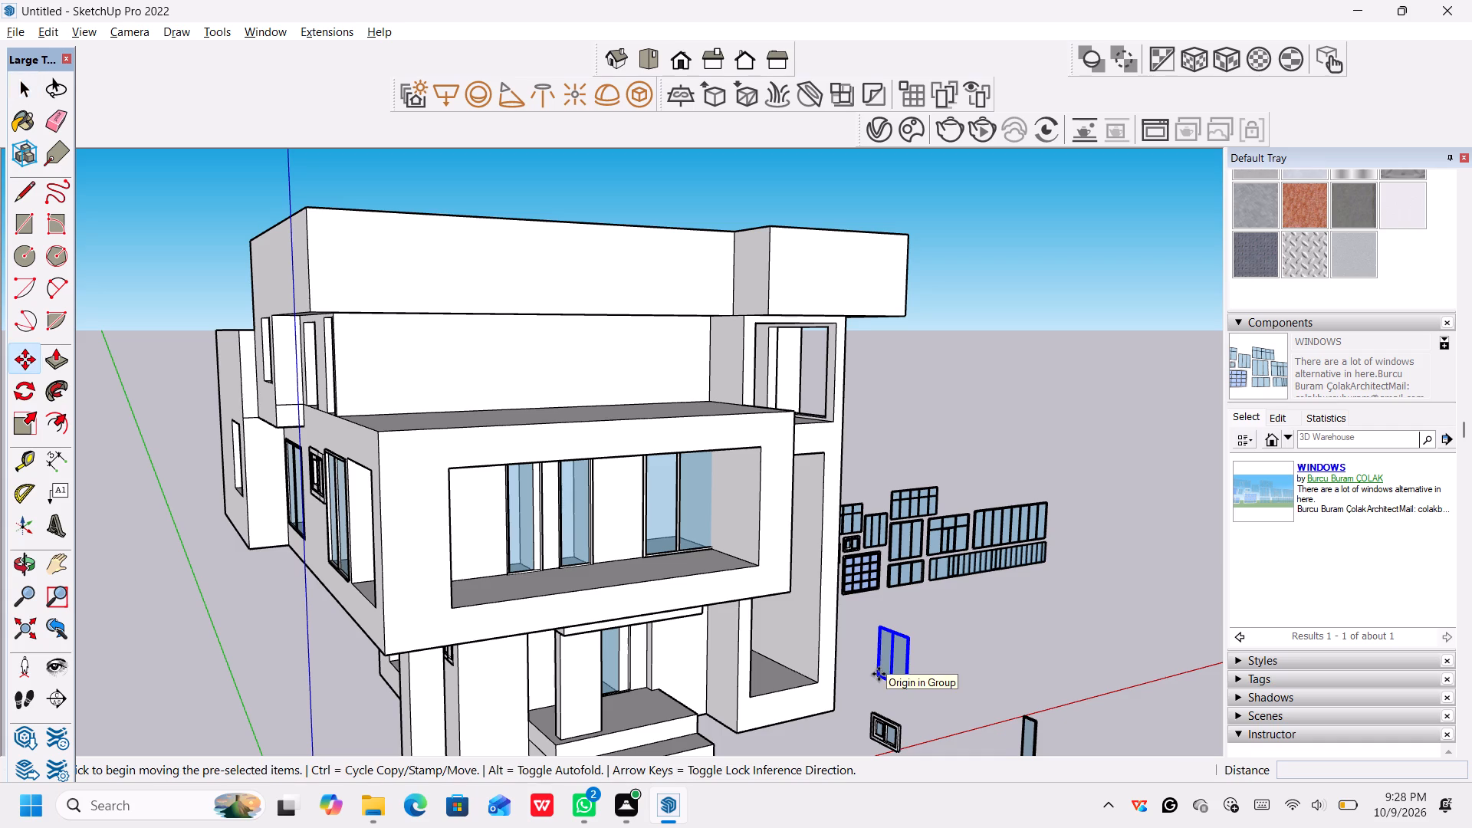
pyautogui.click(879, 674)
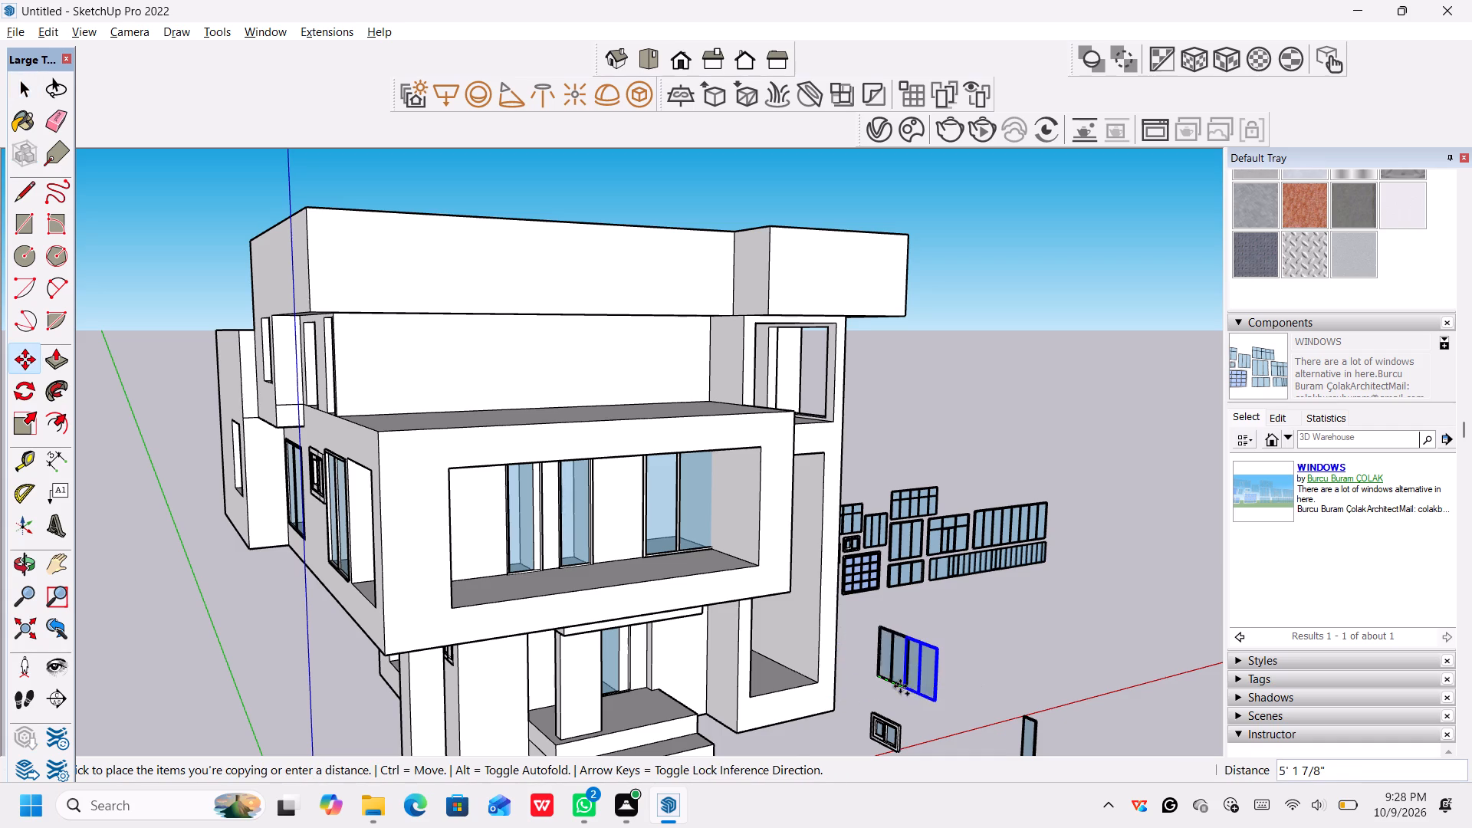
pyautogui.scroll(-6, 703, 655)
pyautogui.moveTo(358, 666); pyautogui.dragTo(566, 652, button='middle')
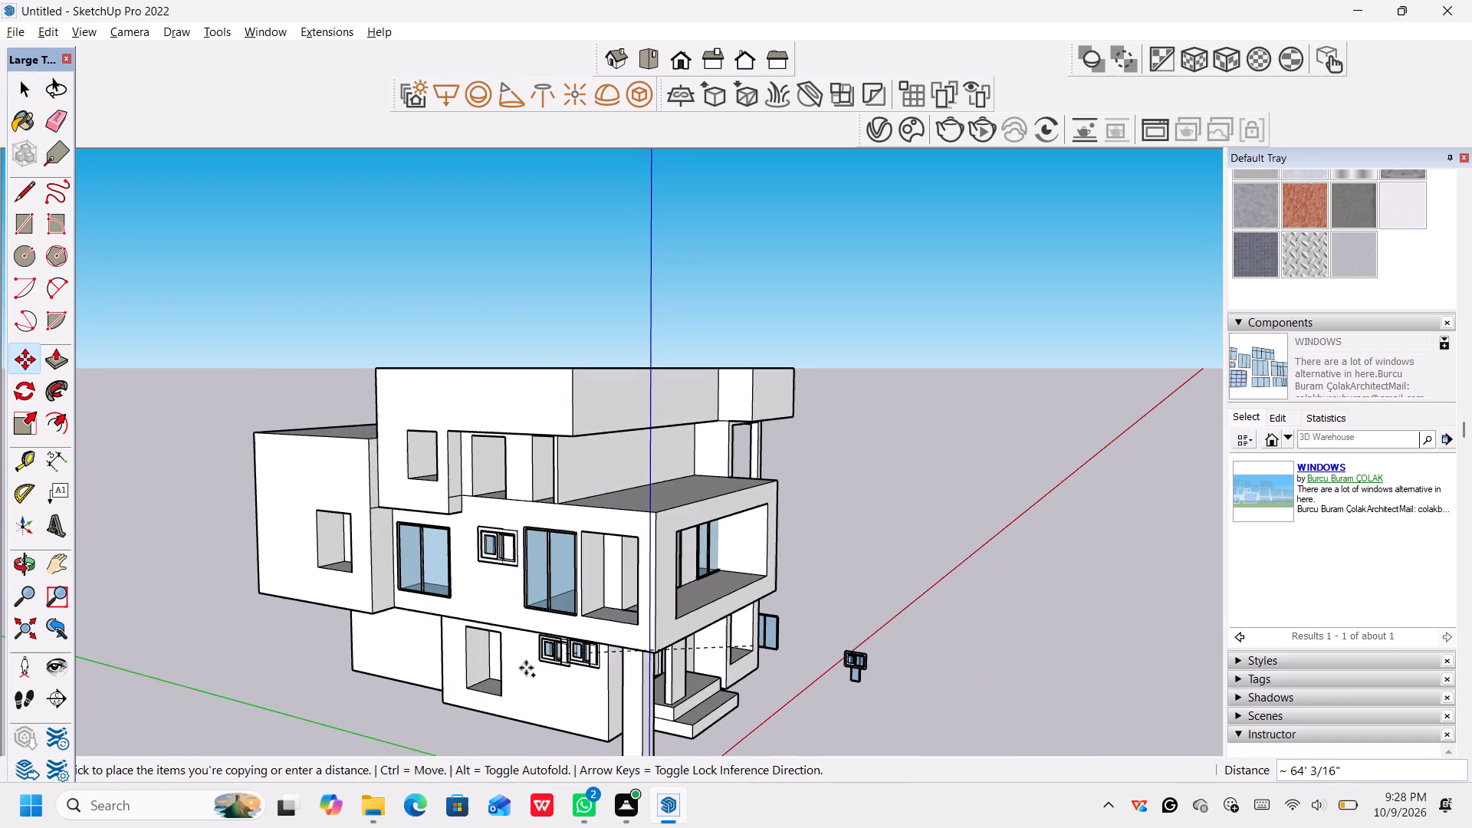
pyautogui.moveTo(484, 692); pyautogui.dragTo(595, 691, button='middle')
pyautogui.scroll(2, 557, 703)
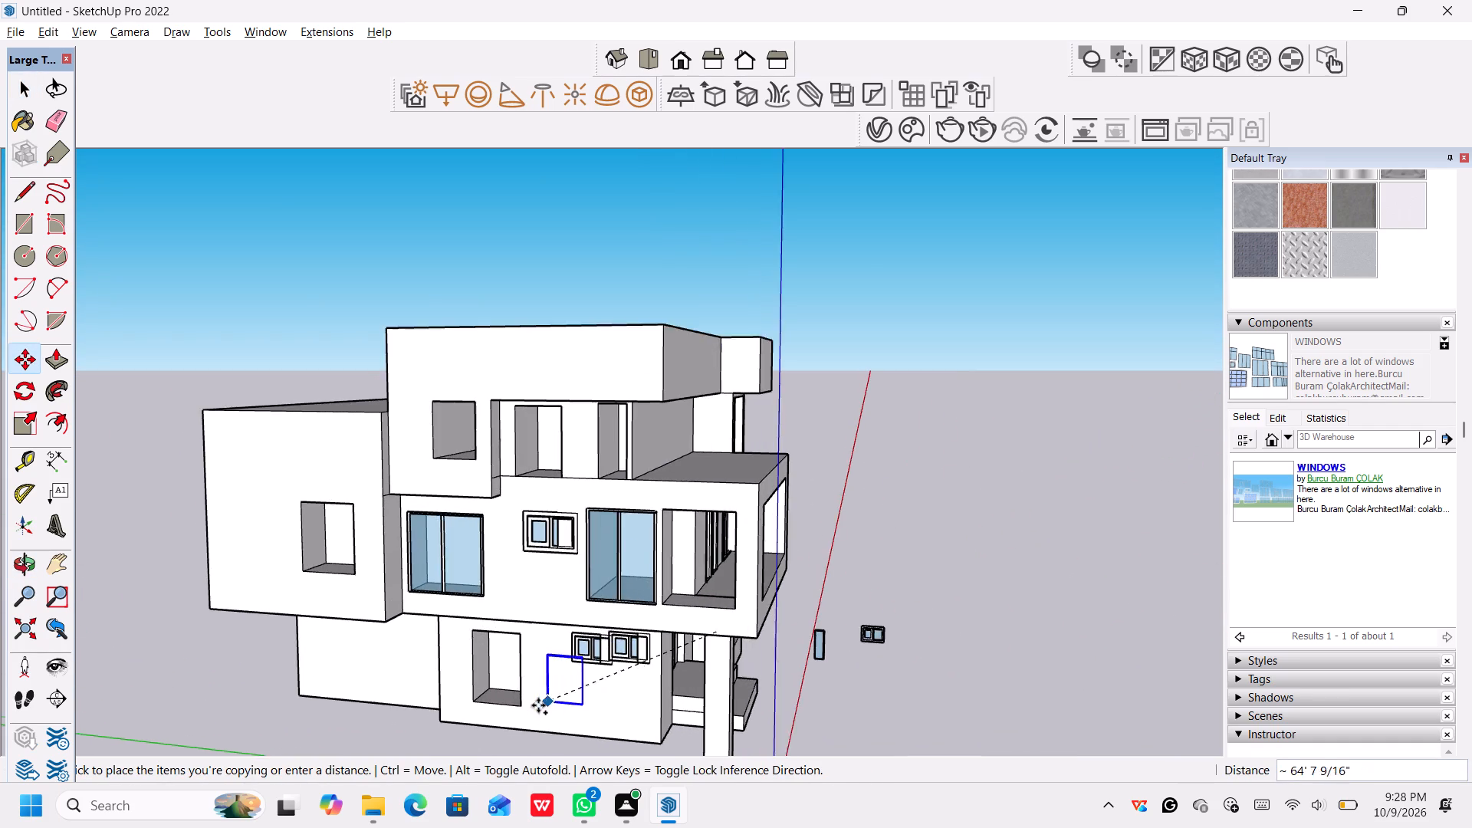
pyautogui.scroll(5, 538, 705)
pyautogui.click(449, 698)
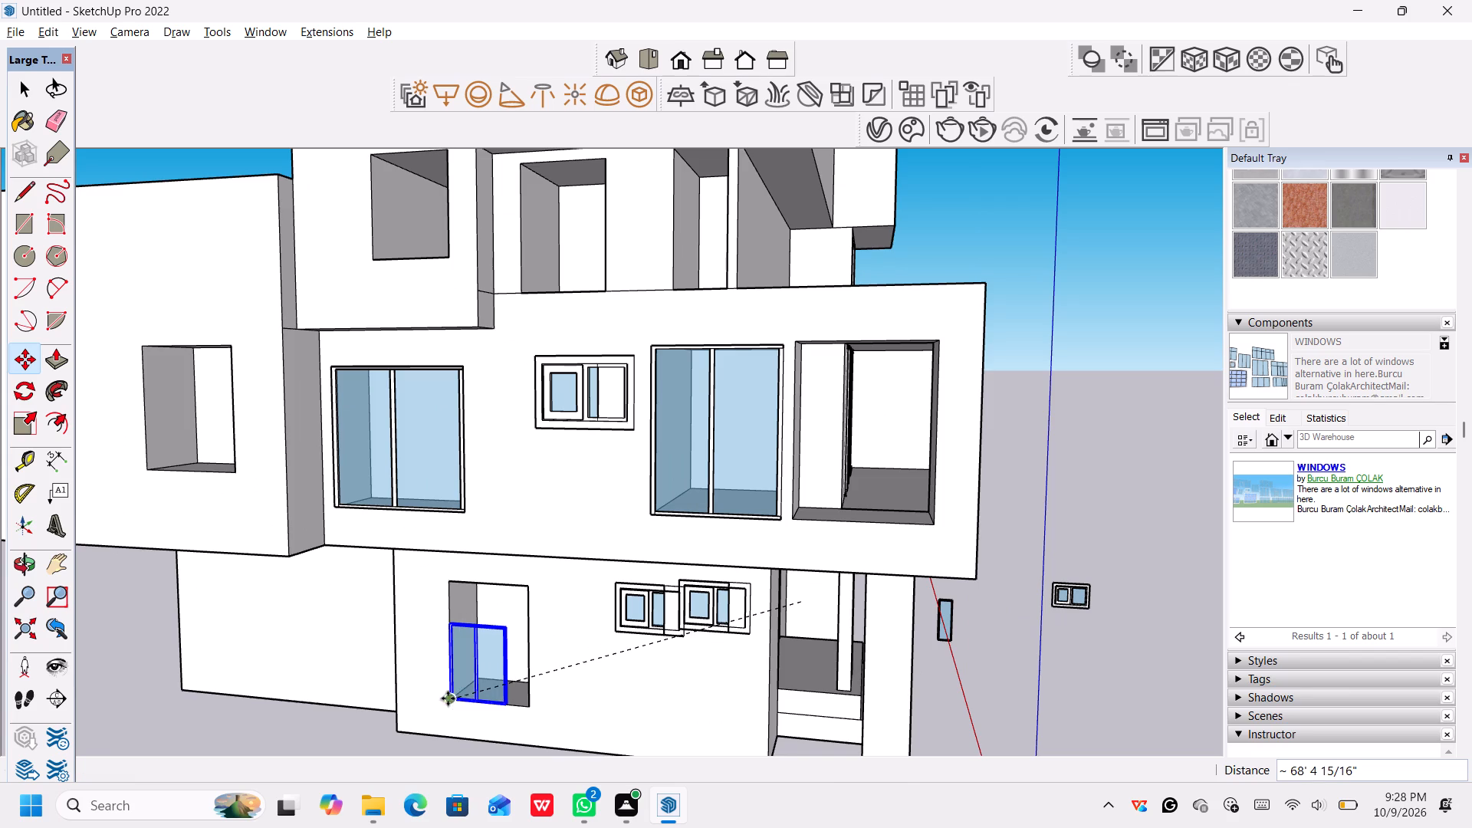
# Scale the copied ground-floor two-panel window uniformly by about 1.39 from its lower-left corner to match the opening's width.
pyautogui.moveTo(521, 659); pyautogui.dragTo(559, 653, button='middle')
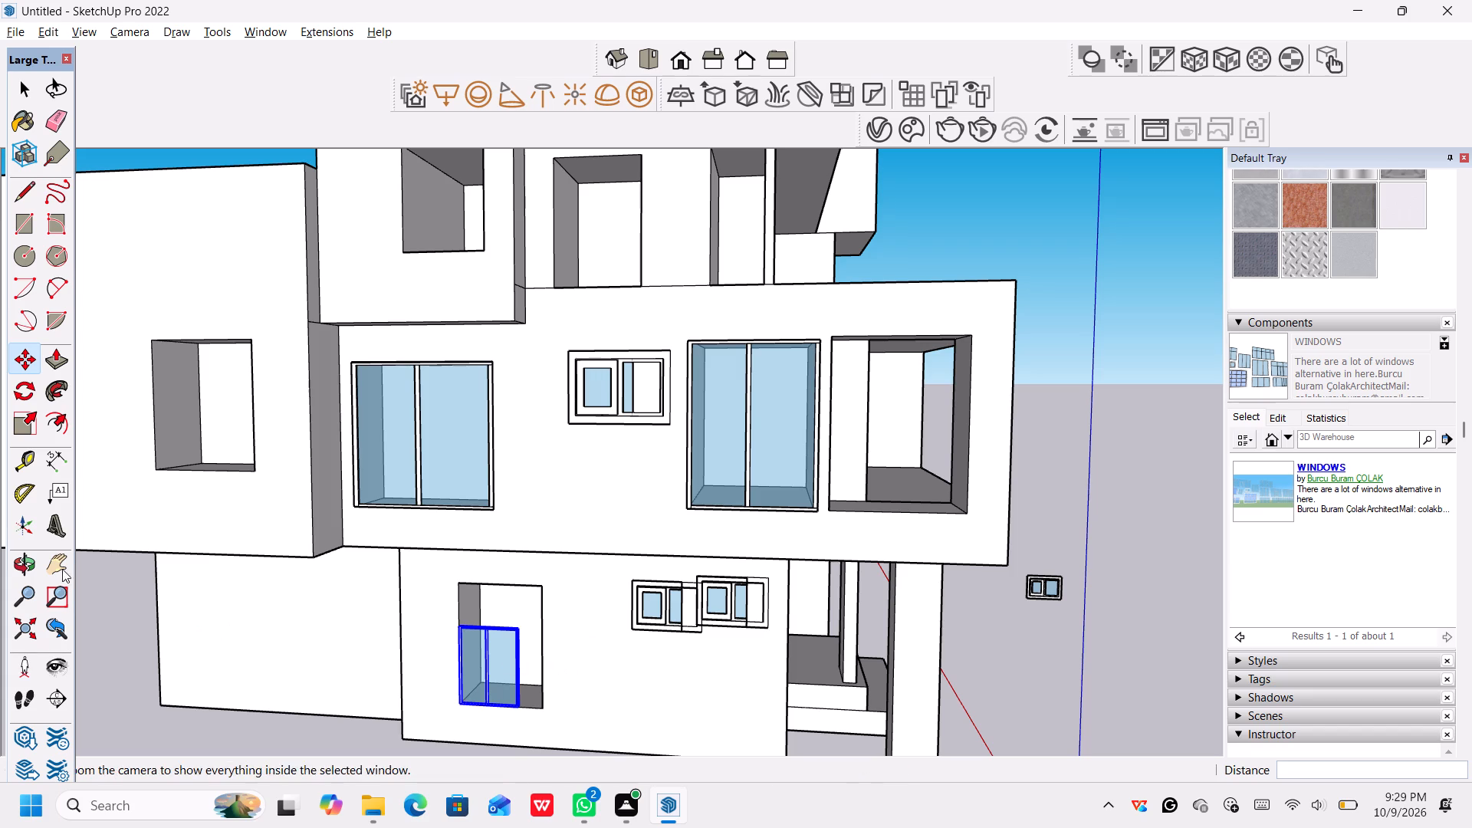
pyautogui.click(22, 417)
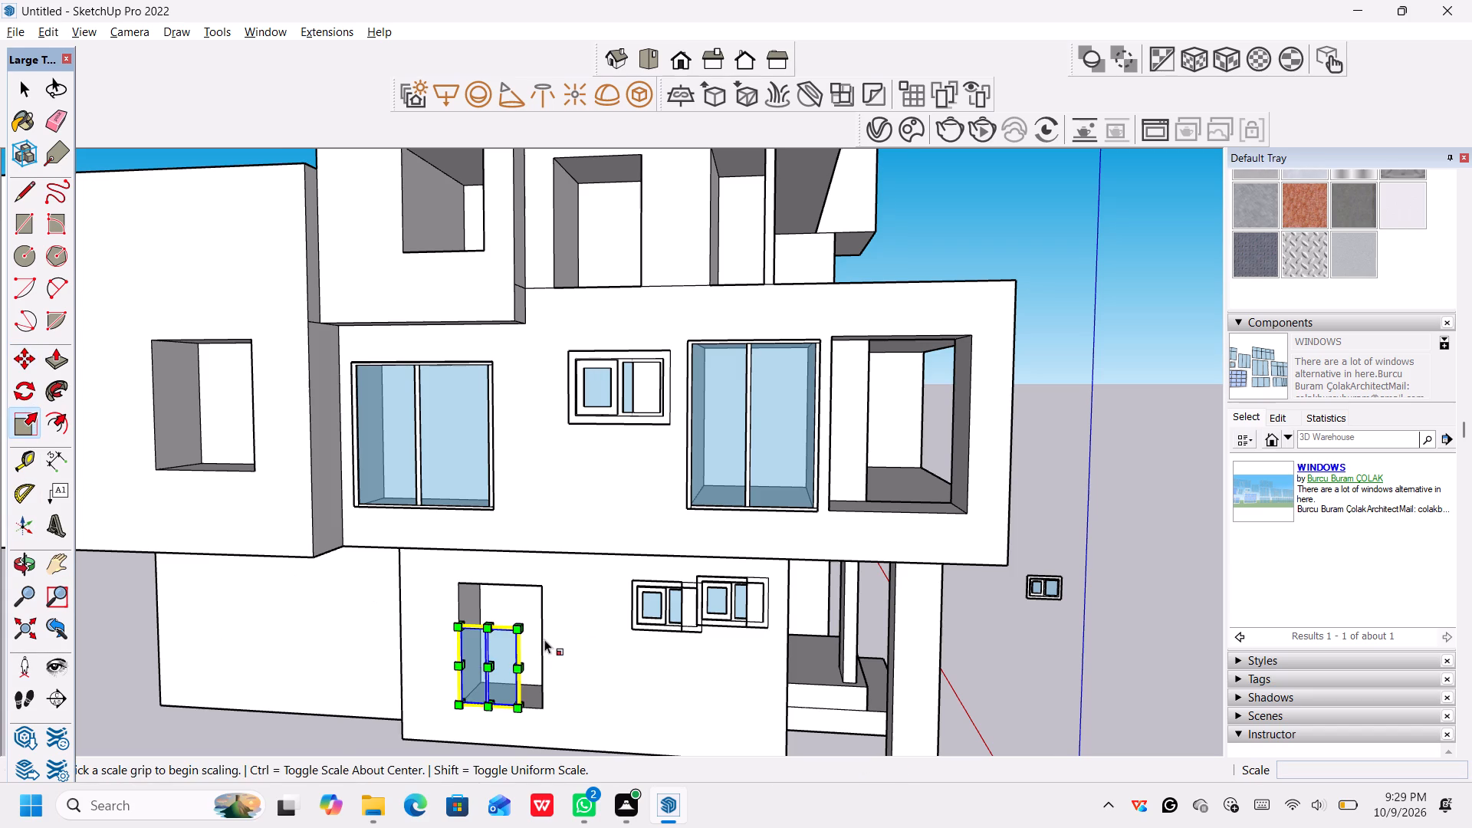
pyautogui.scroll(3, 519, 635)
pyautogui.click(515, 630)
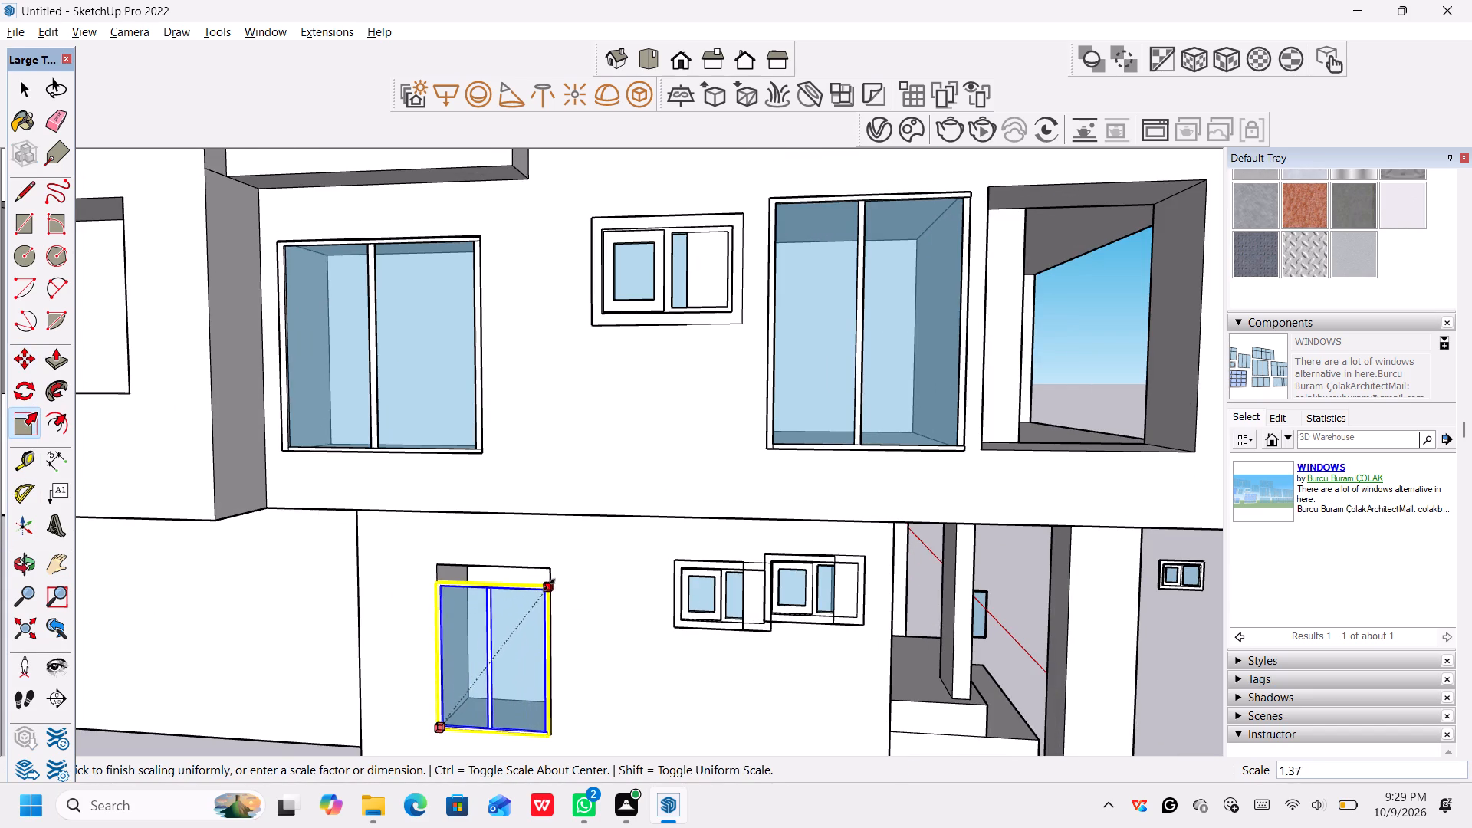
pyautogui.click(550, 586)
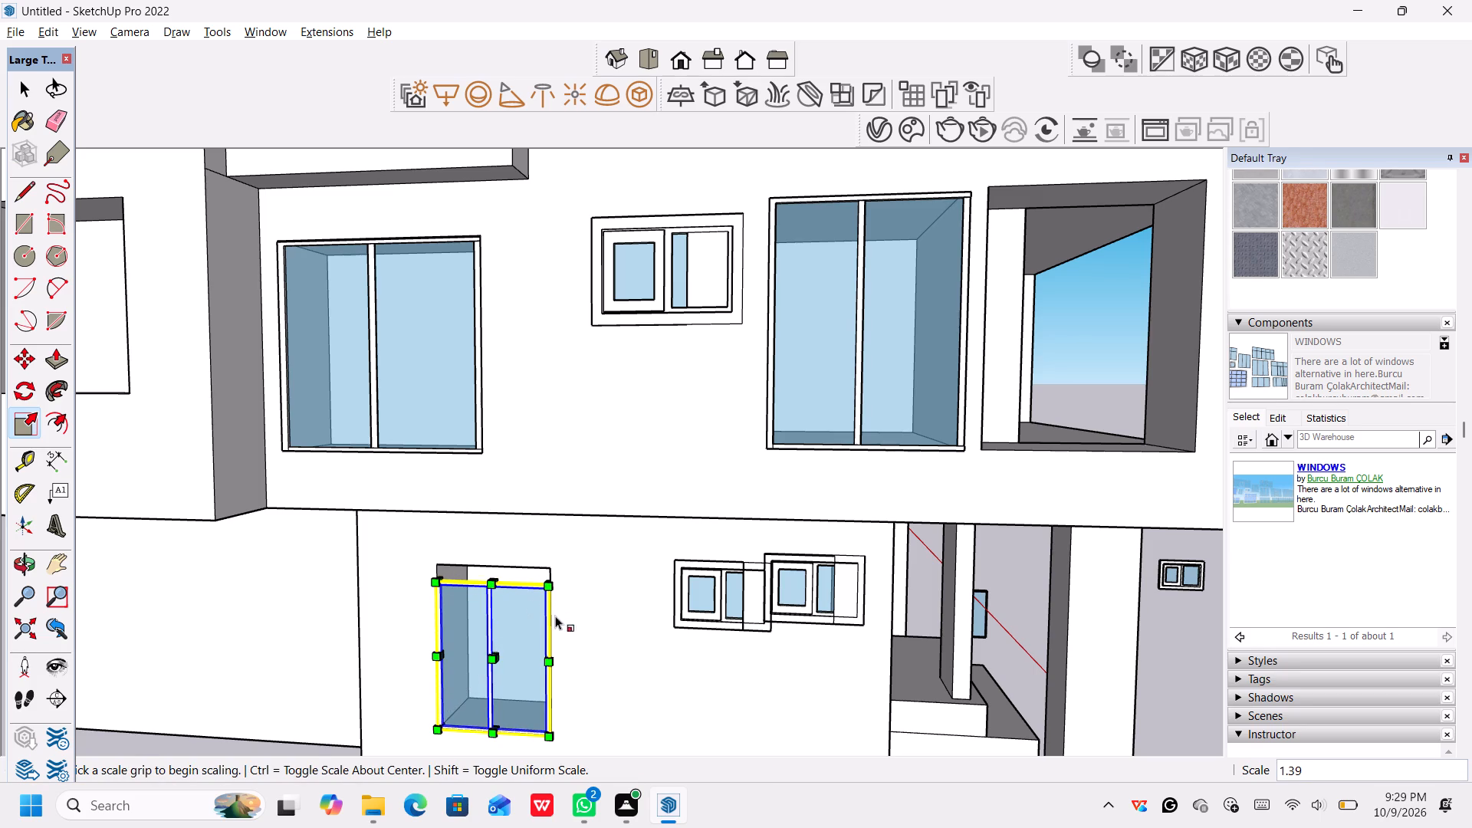
# Stretch the ground-floor two-panel window upward to the top edge of its opening.
pyautogui.click(491, 587)
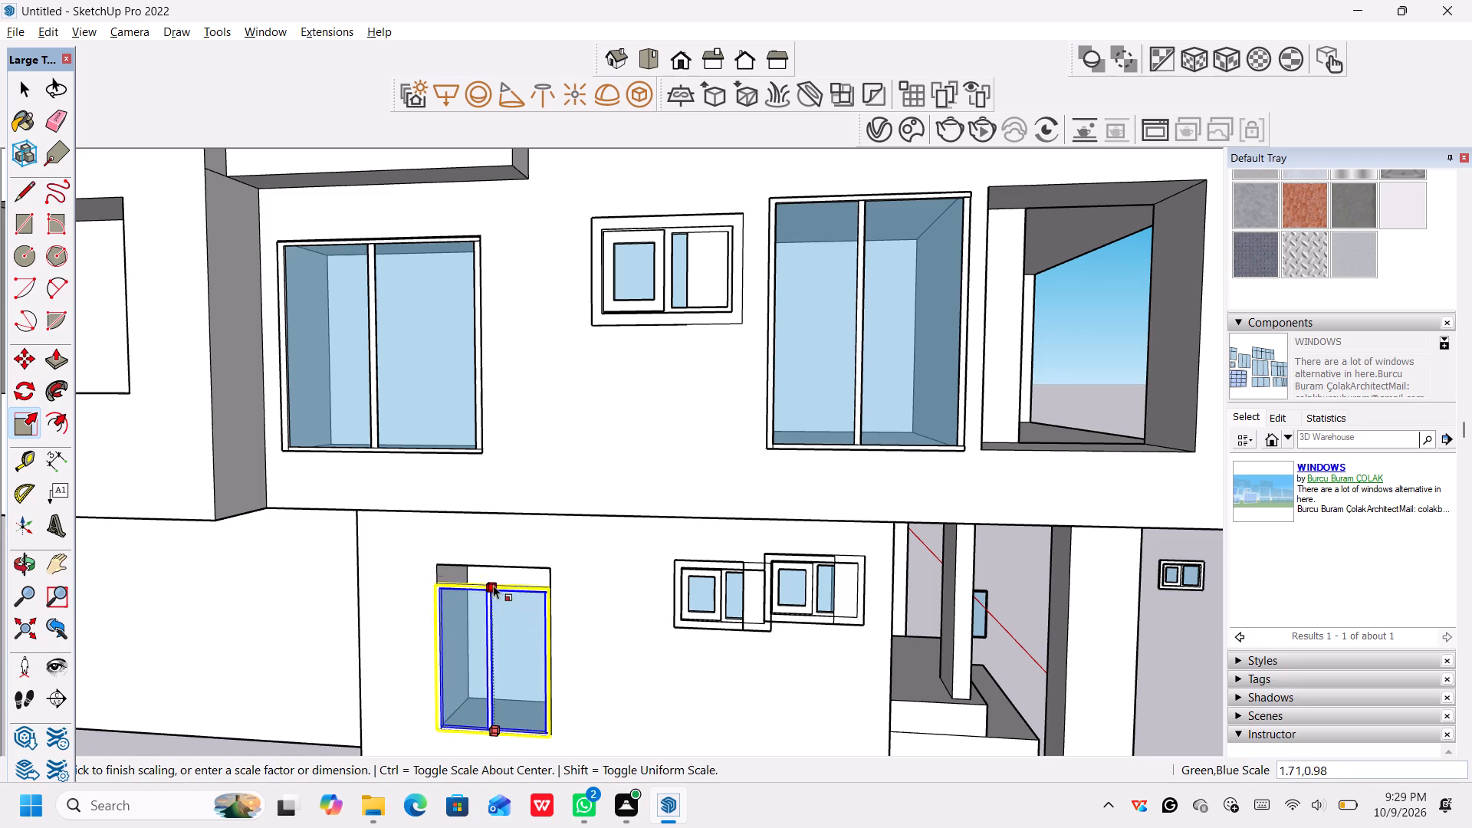
pyautogui.click(493, 563)
pyautogui.scroll(-6, 513, 602)
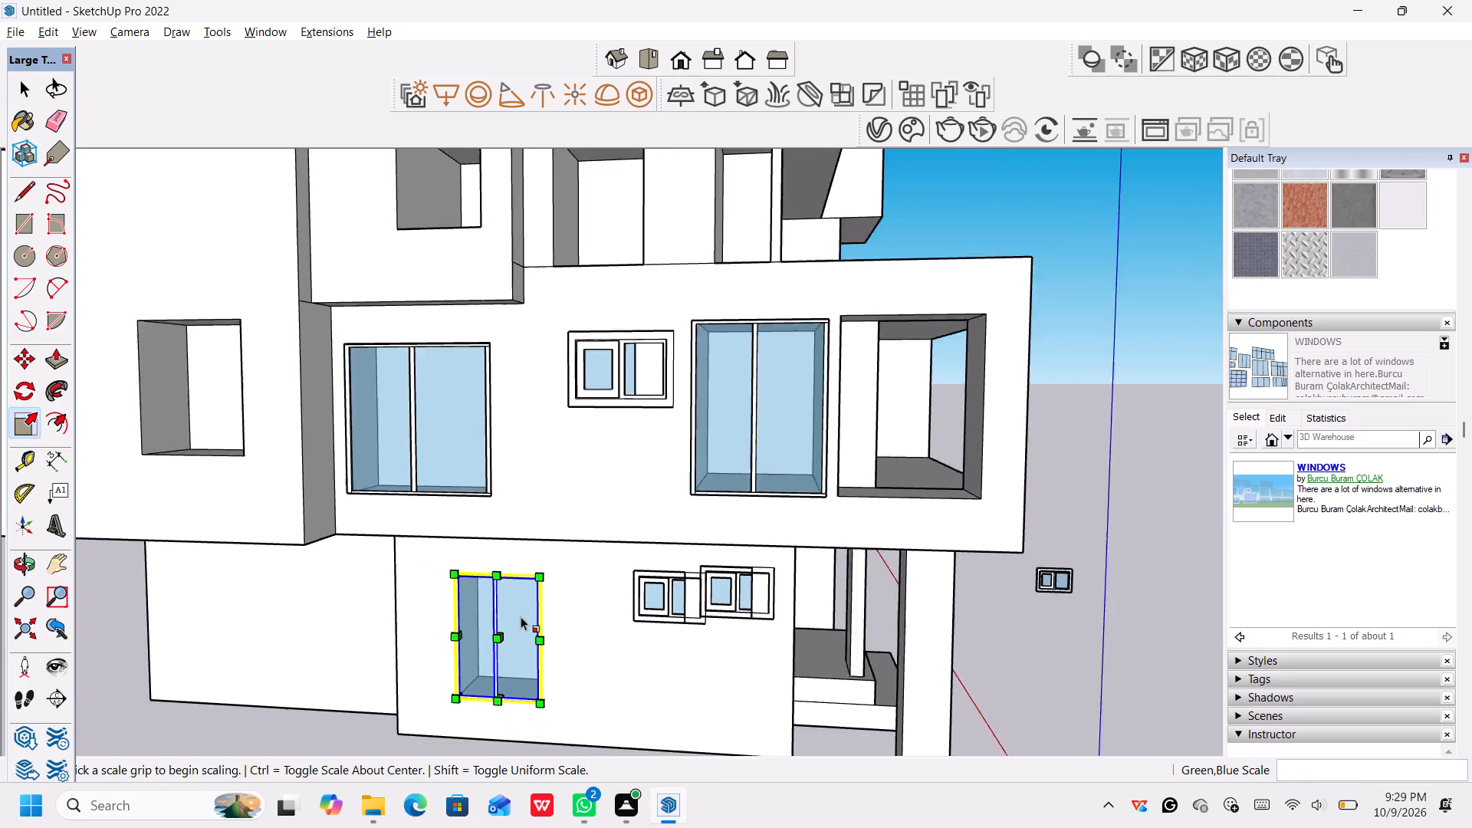
pyautogui.scroll(-11, 521, 616)
pyautogui.scroll(-1, 803, 595)
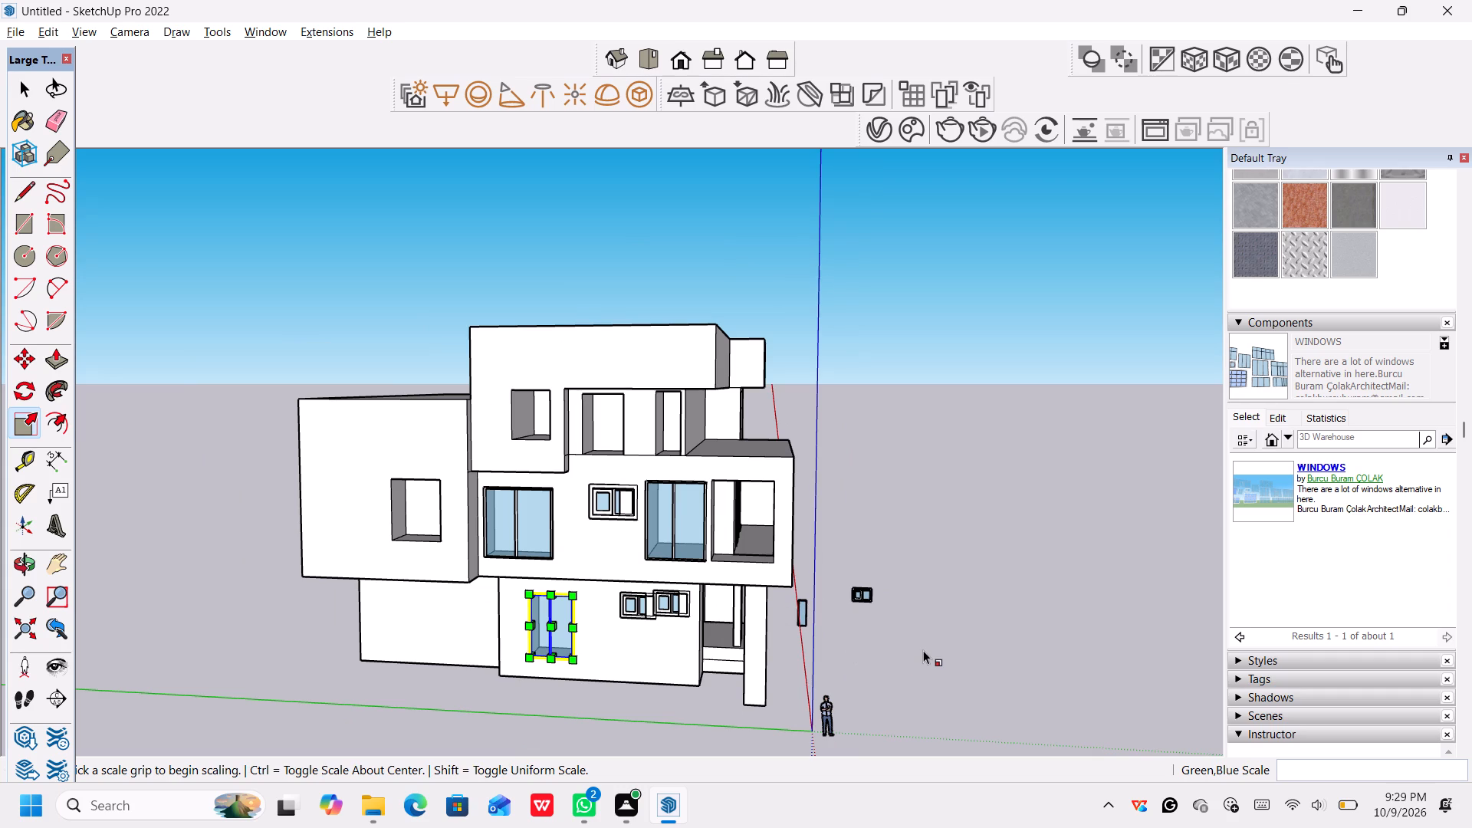
pyautogui.press('space')
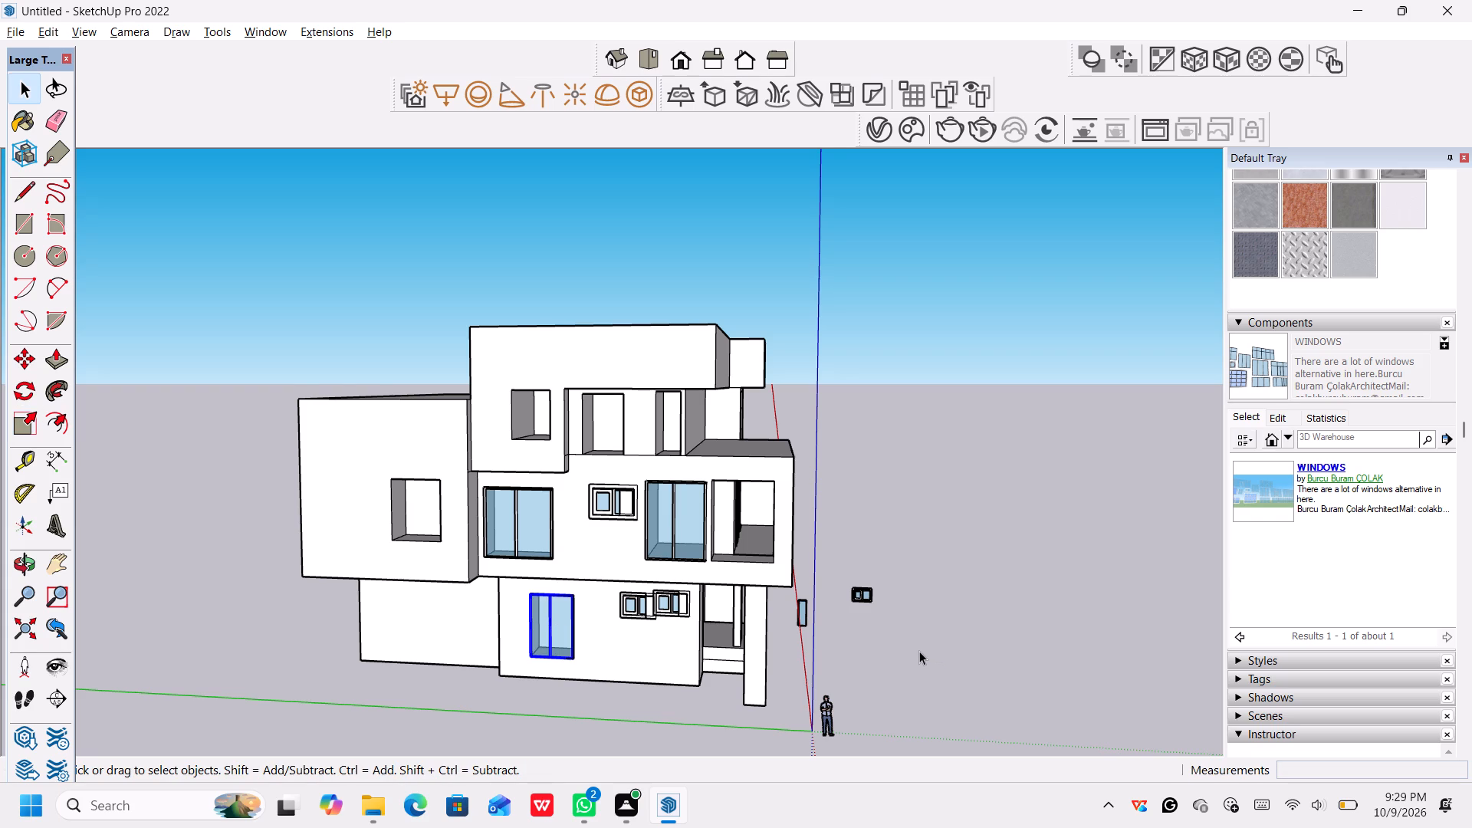
# Narrow the left of the two overlapping small ground-floor windows by a red factor of about 0.71 to its opening's right edge.
pyautogui.scroll(-1, 919, 651)
pyautogui.moveTo(898, 665); pyautogui.dragTo(946, 623, button='middle')
pyautogui.scroll(4, 701, 613)
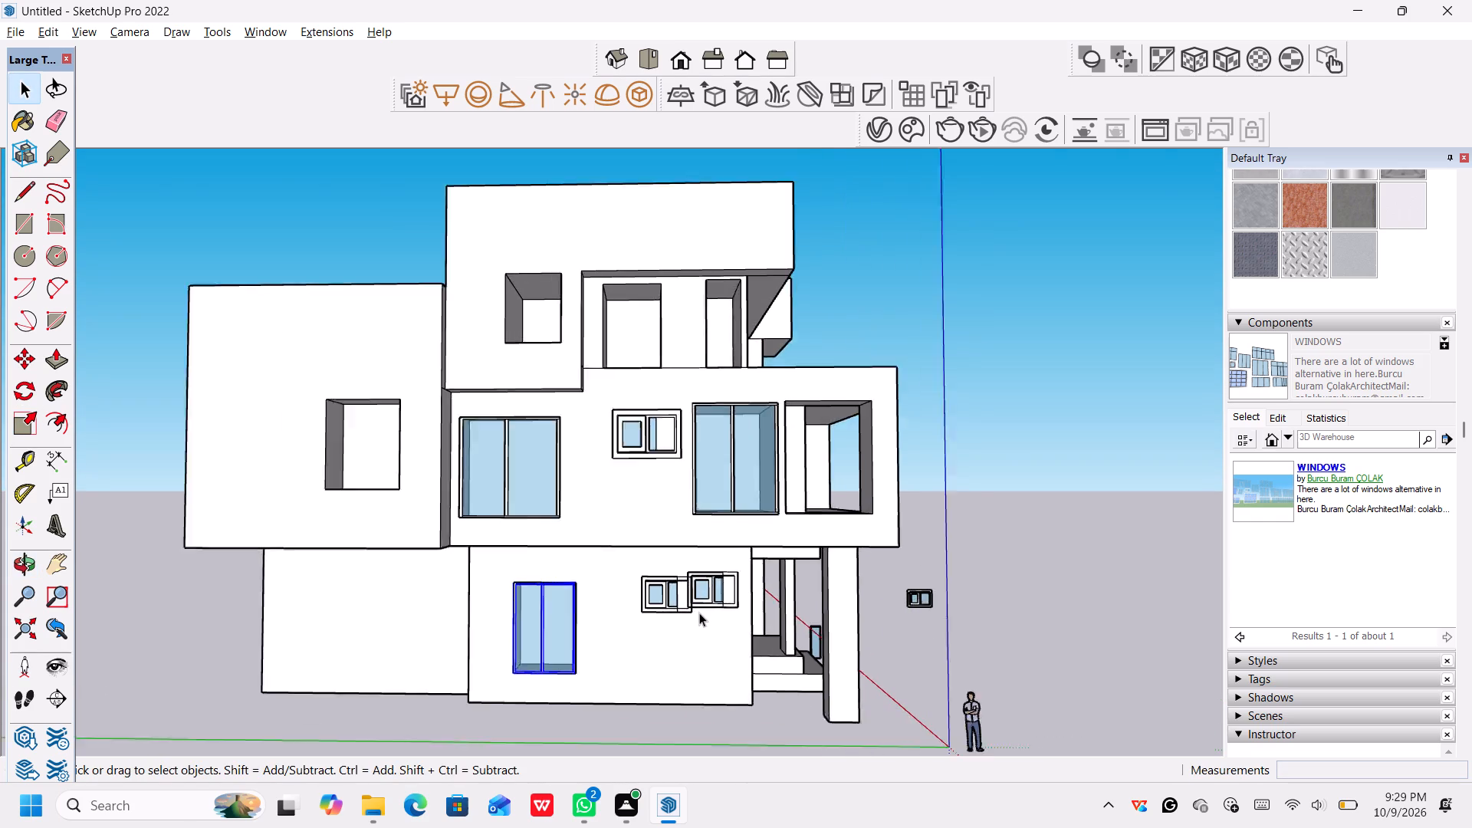
pyautogui.scroll(7, 699, 613)
pyautogui.click(683, 606)
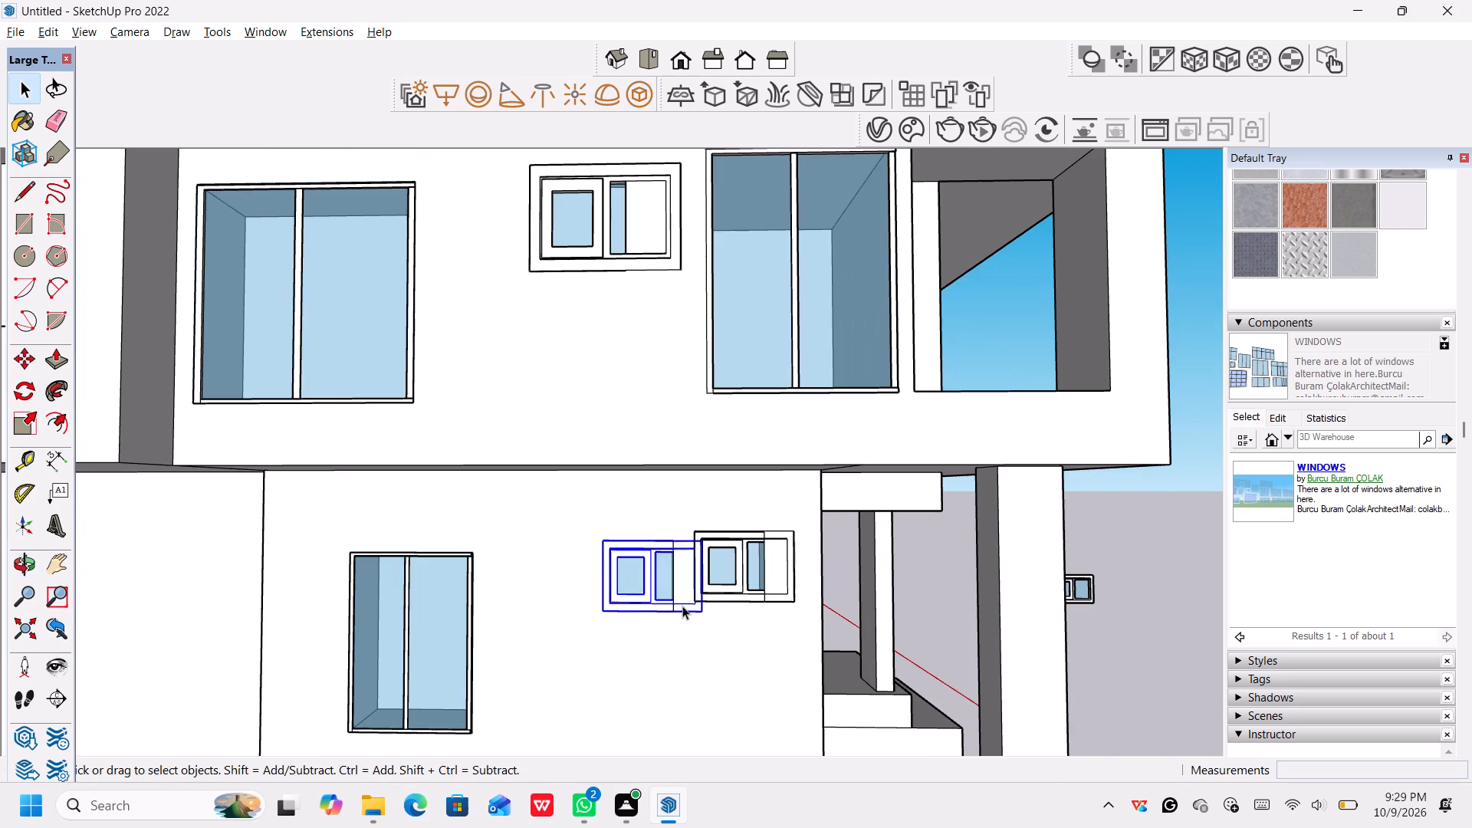
pyautogui.scroll(4, 682, 606)
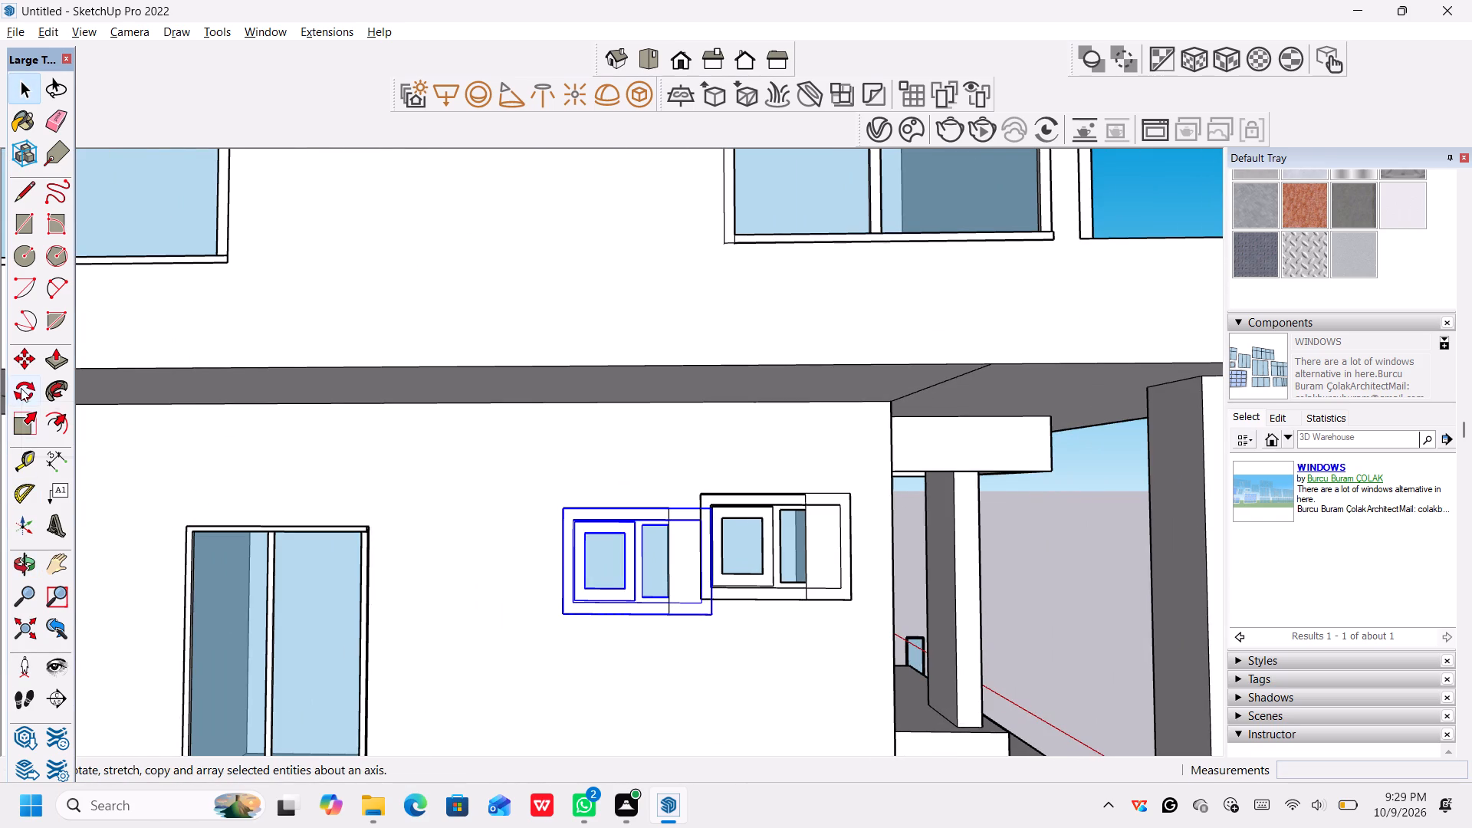
pyautogui.click(18, 426)
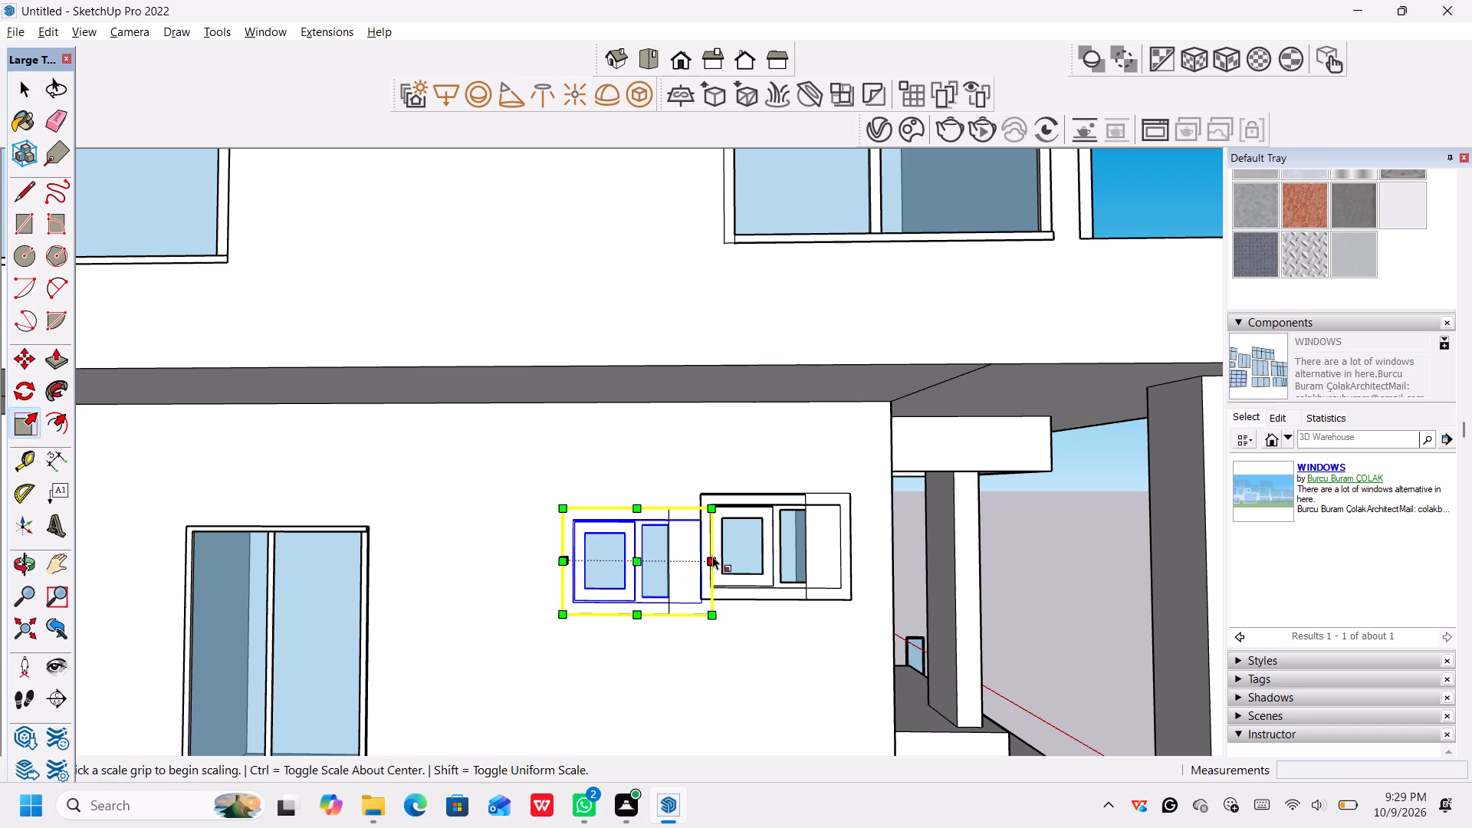
pyautogui.click(711, 557)
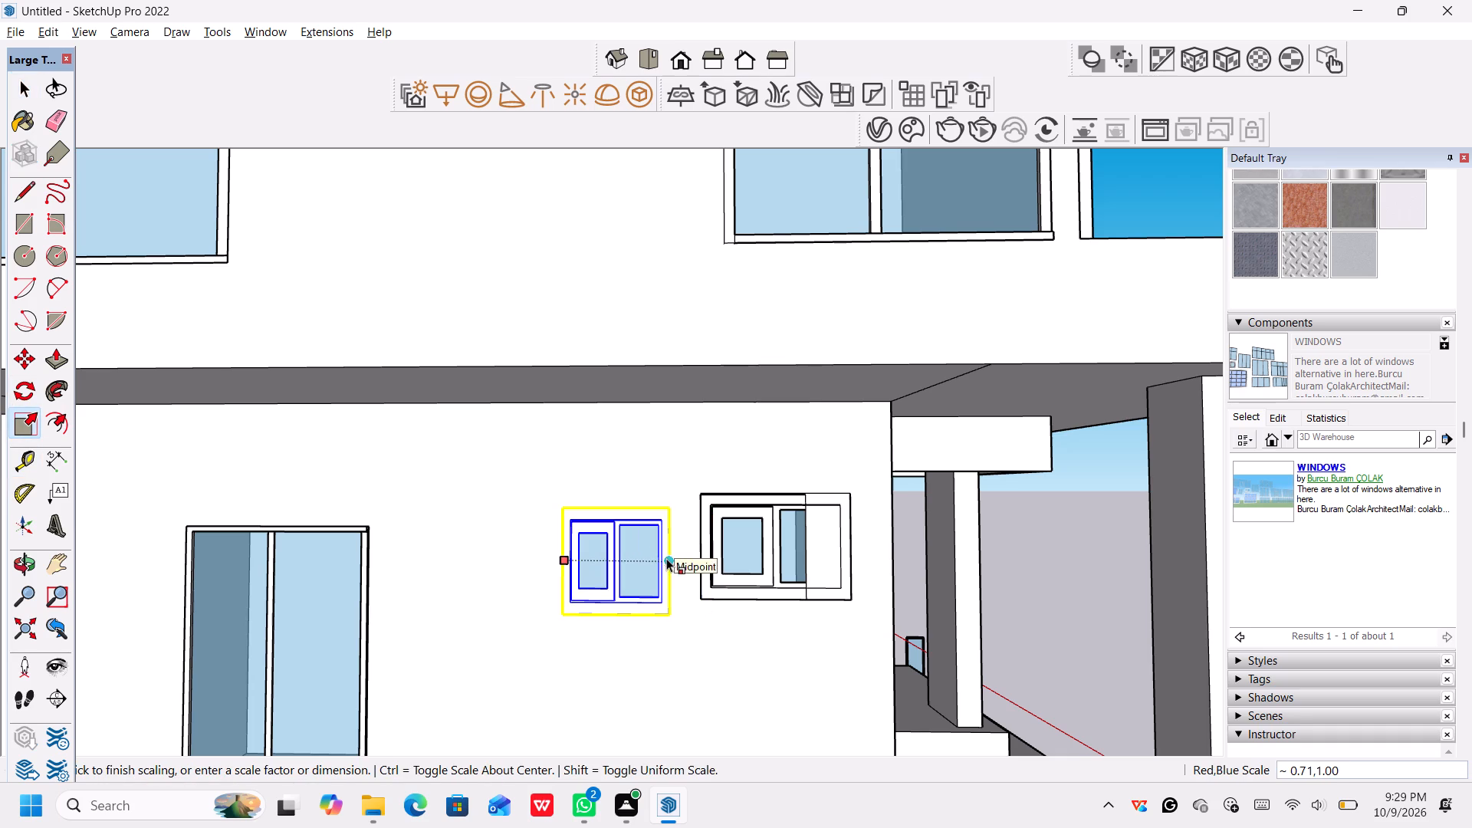
pyautogui.click(666, 558)
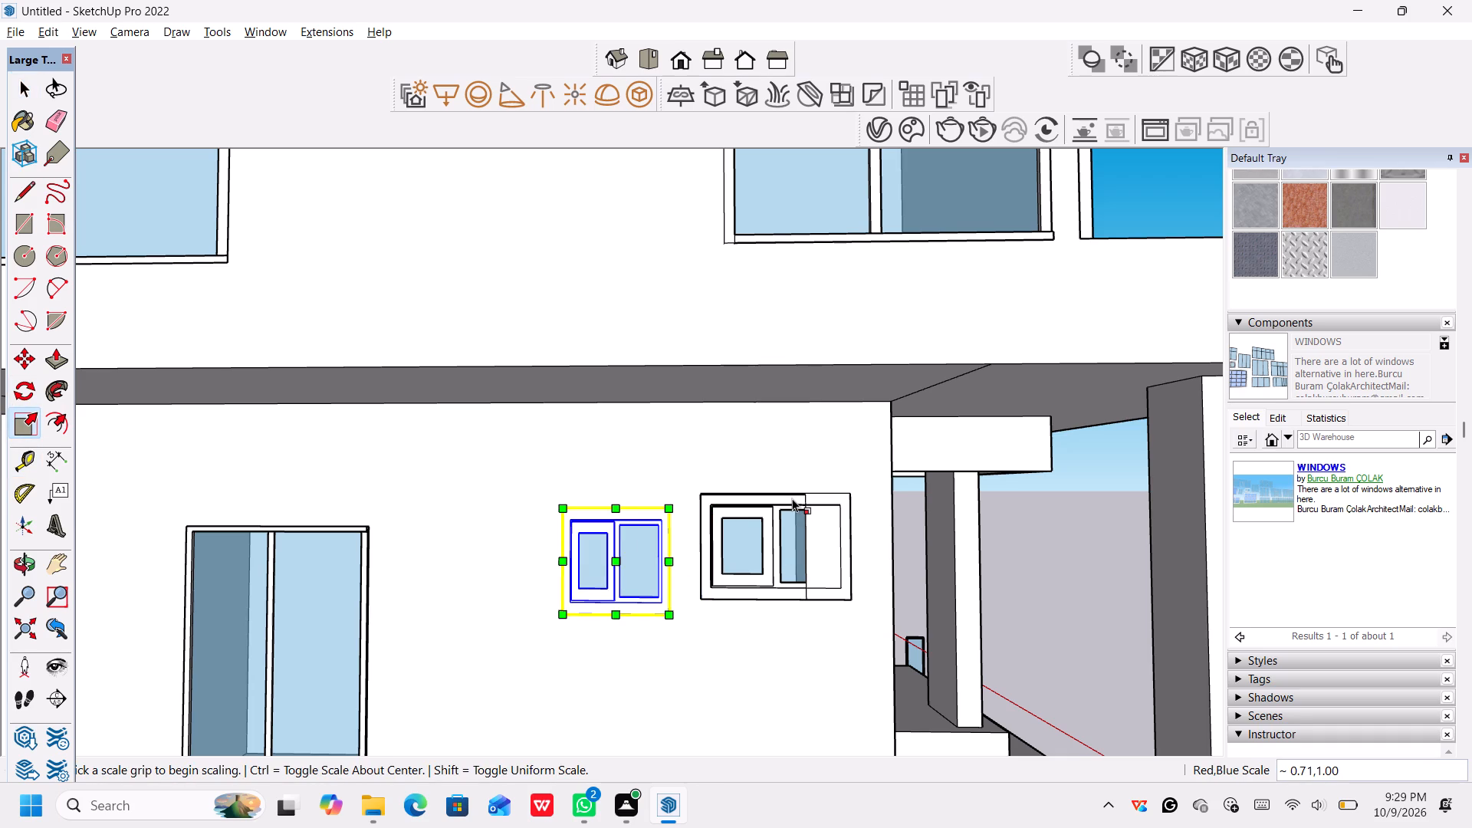
pyautogui.press('space')
# Narrow the right small ground-floor window by a red factor of about 0.70 to its opening's right edge.
pyautogui.click(787, 495)
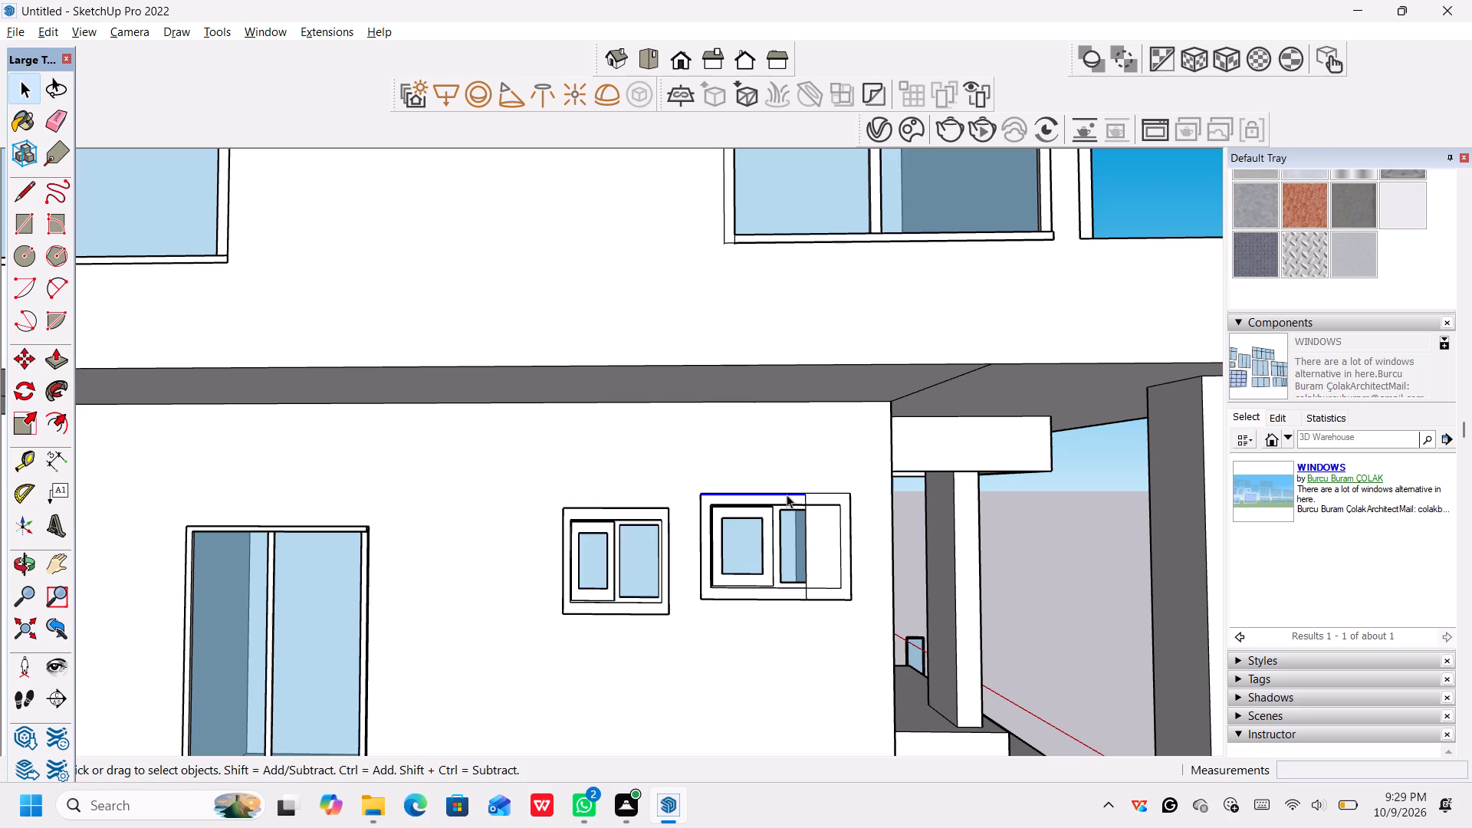
pyautogui.click(784, 501)
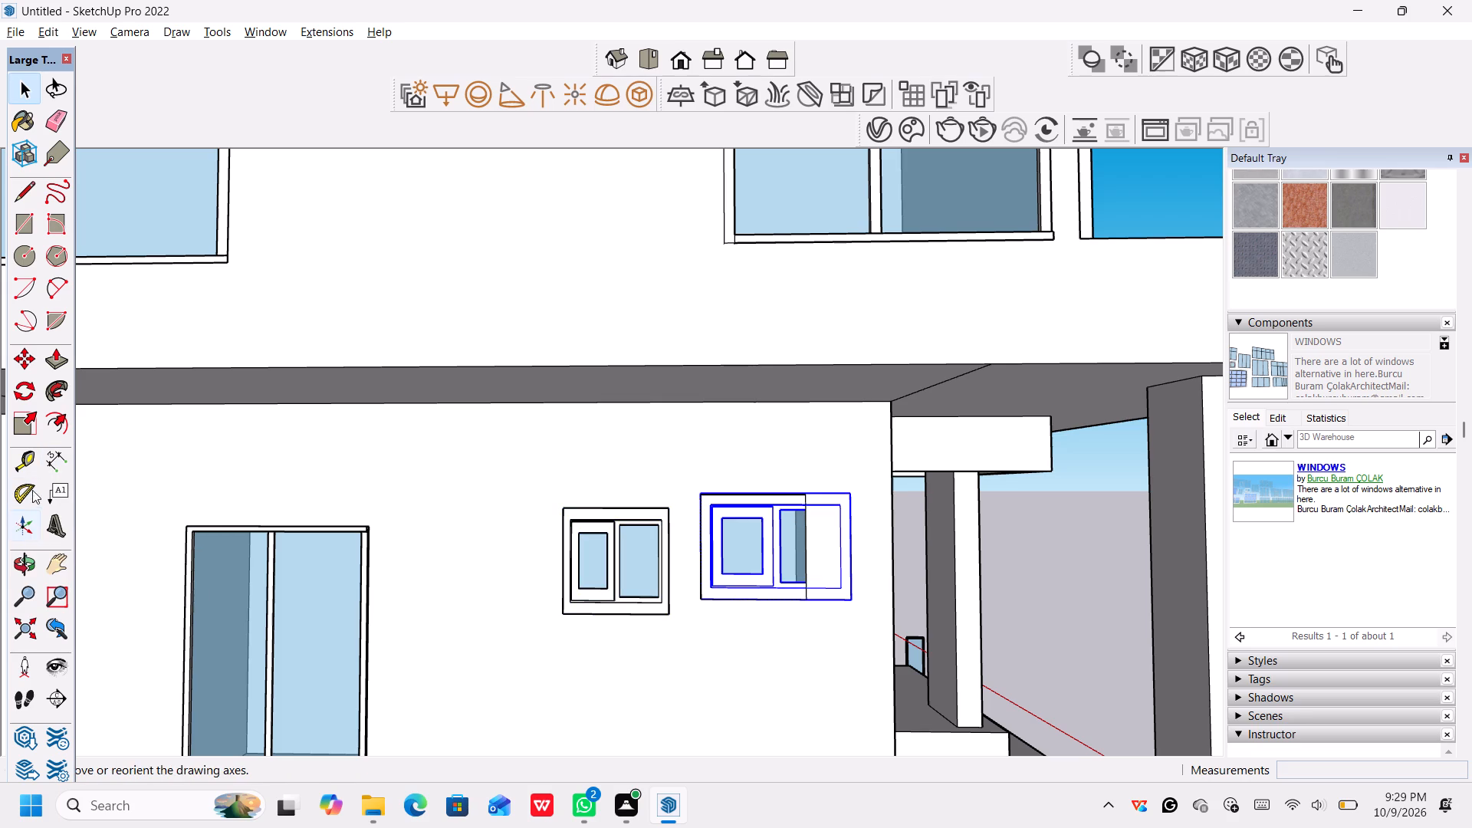
pyautogui.click(26, 427)
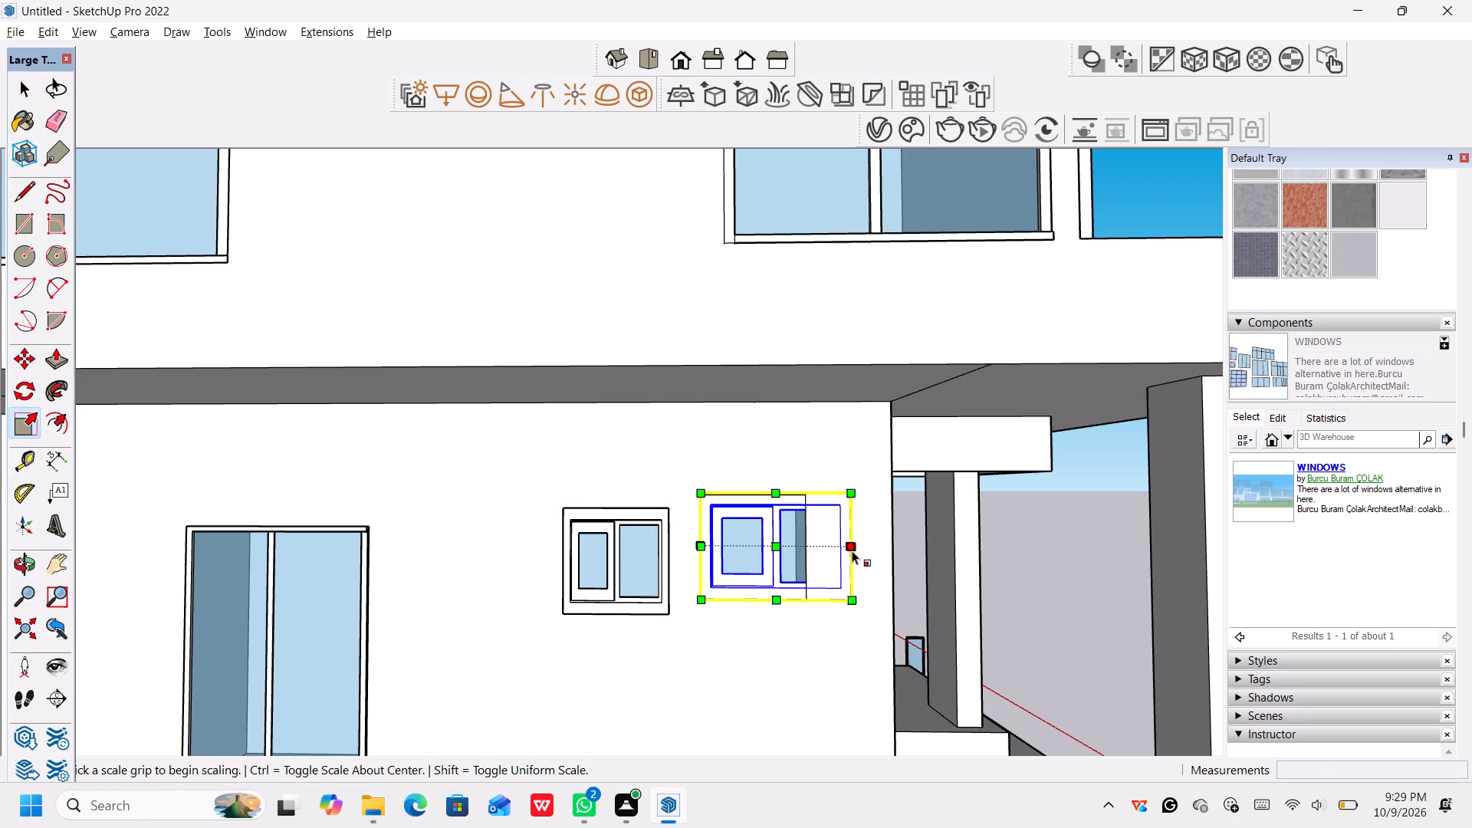
pyautogui.click(850, 547)
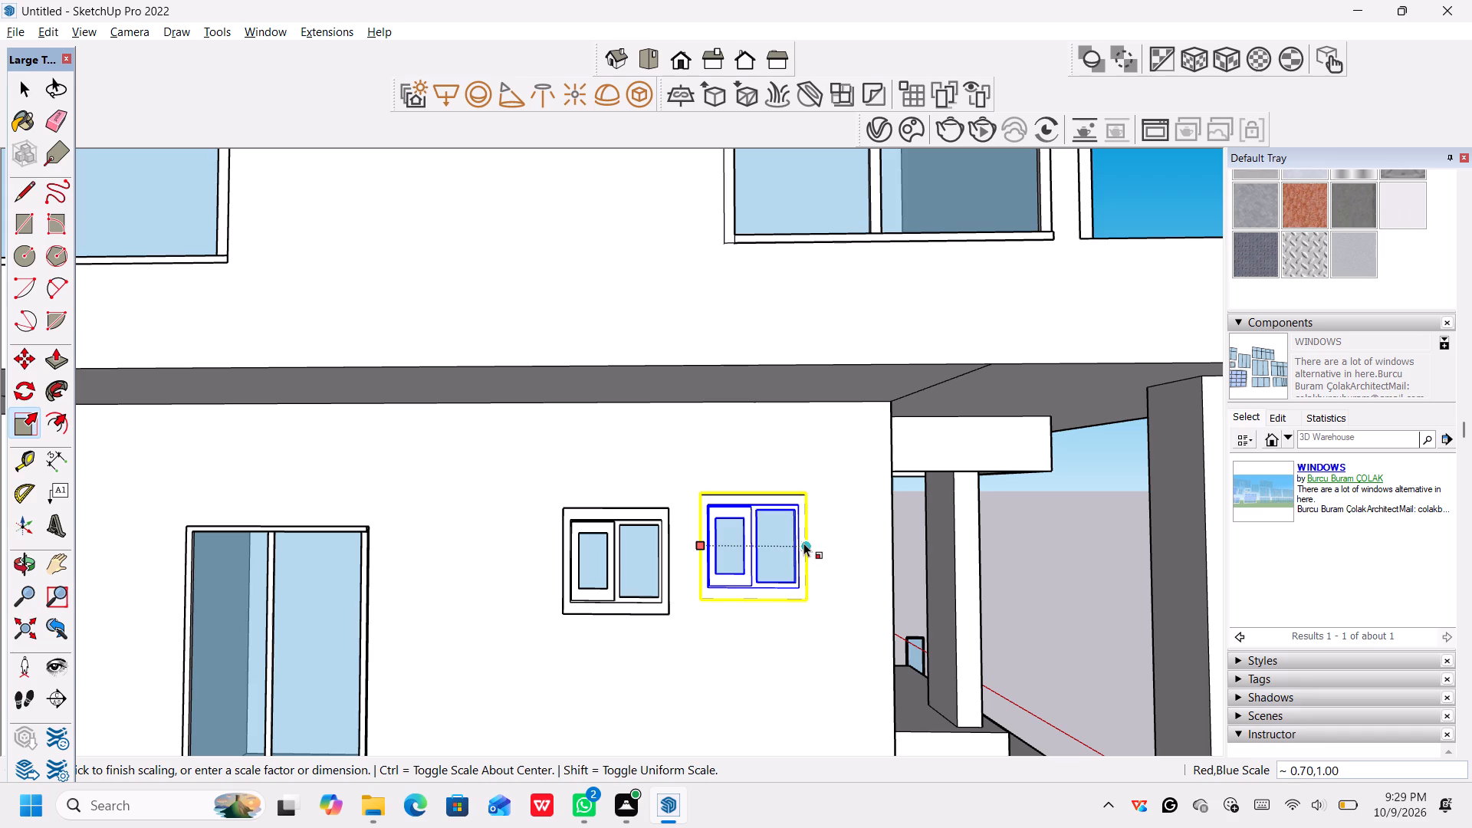
pyautogui.click(803, 544)
# Examine the side facade's fitted windows and remaining empty openings with nothing selected.
pyautogui.scroll(-18, 797, 582)
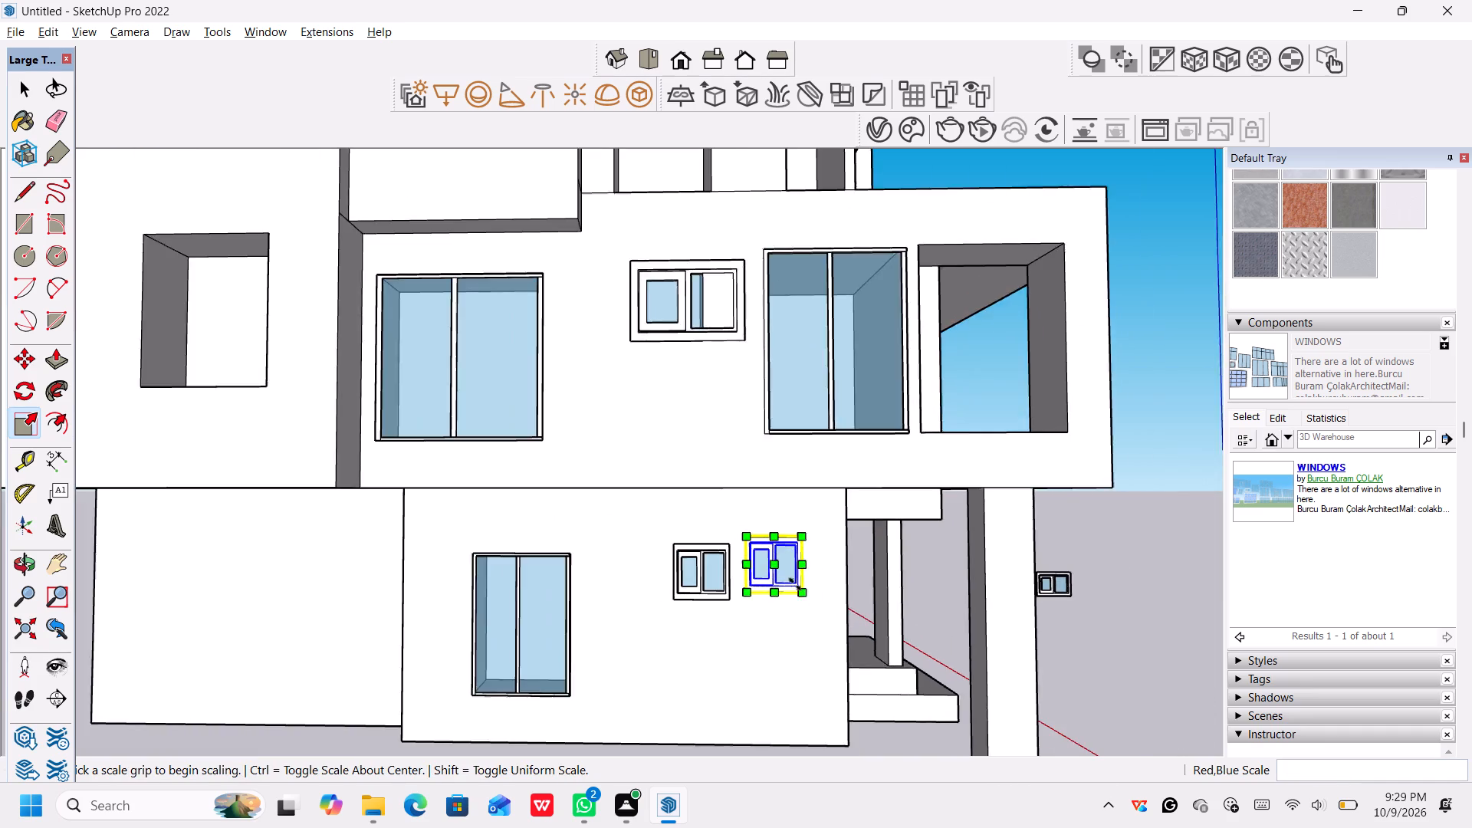
pyautogui.scroll(-3, 795, 584)
pyautogui.moveTo(877, 653); pyautogui.dragTo(880, 693, button='middle')
pyautogui.scroll(-5, 880, 693)
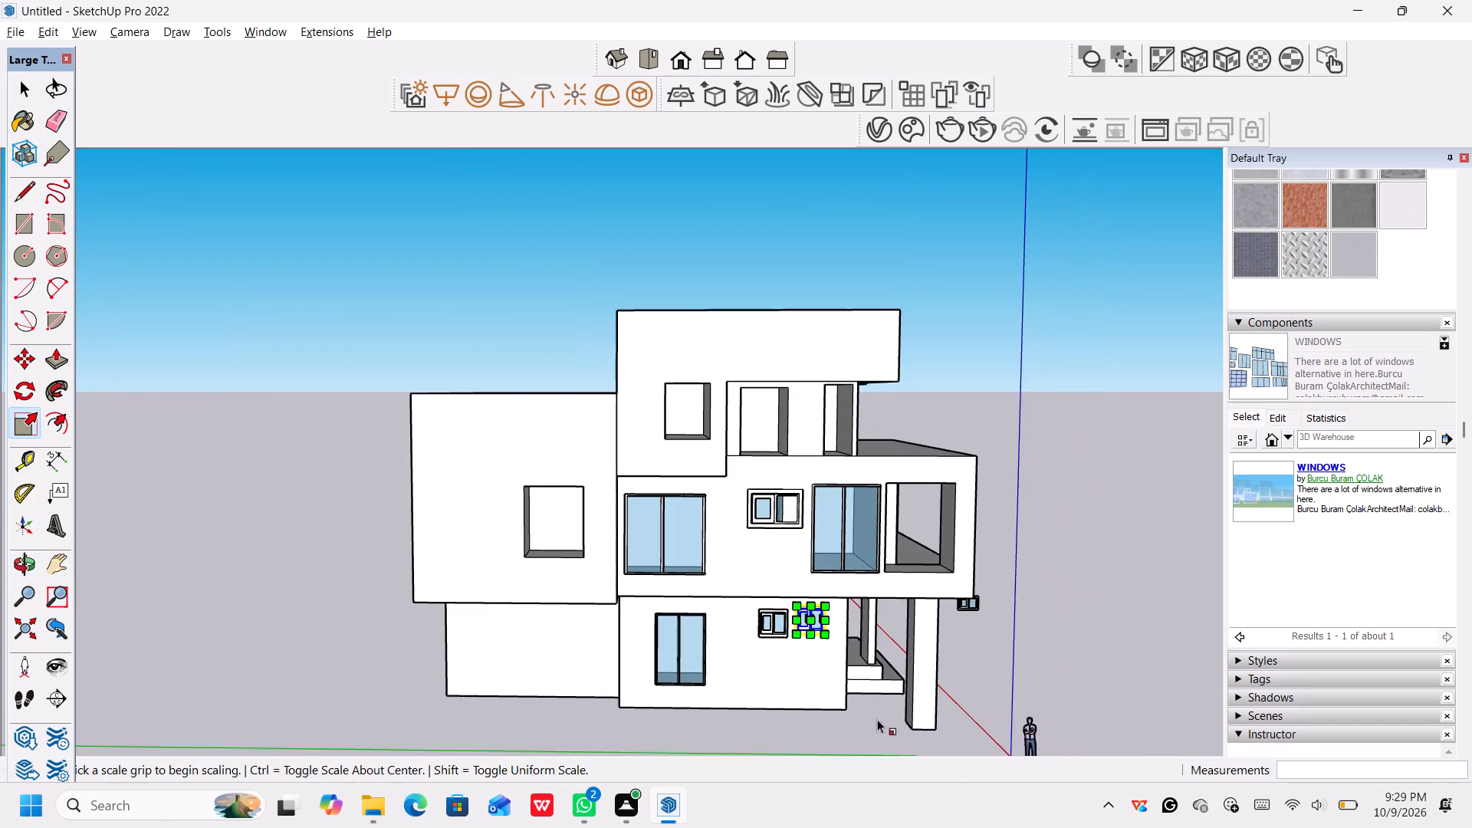
pyautogui.moveTo(877, 721); pyautogui.dragTo(866, 699, button='middle')
pyautogui.press('space')
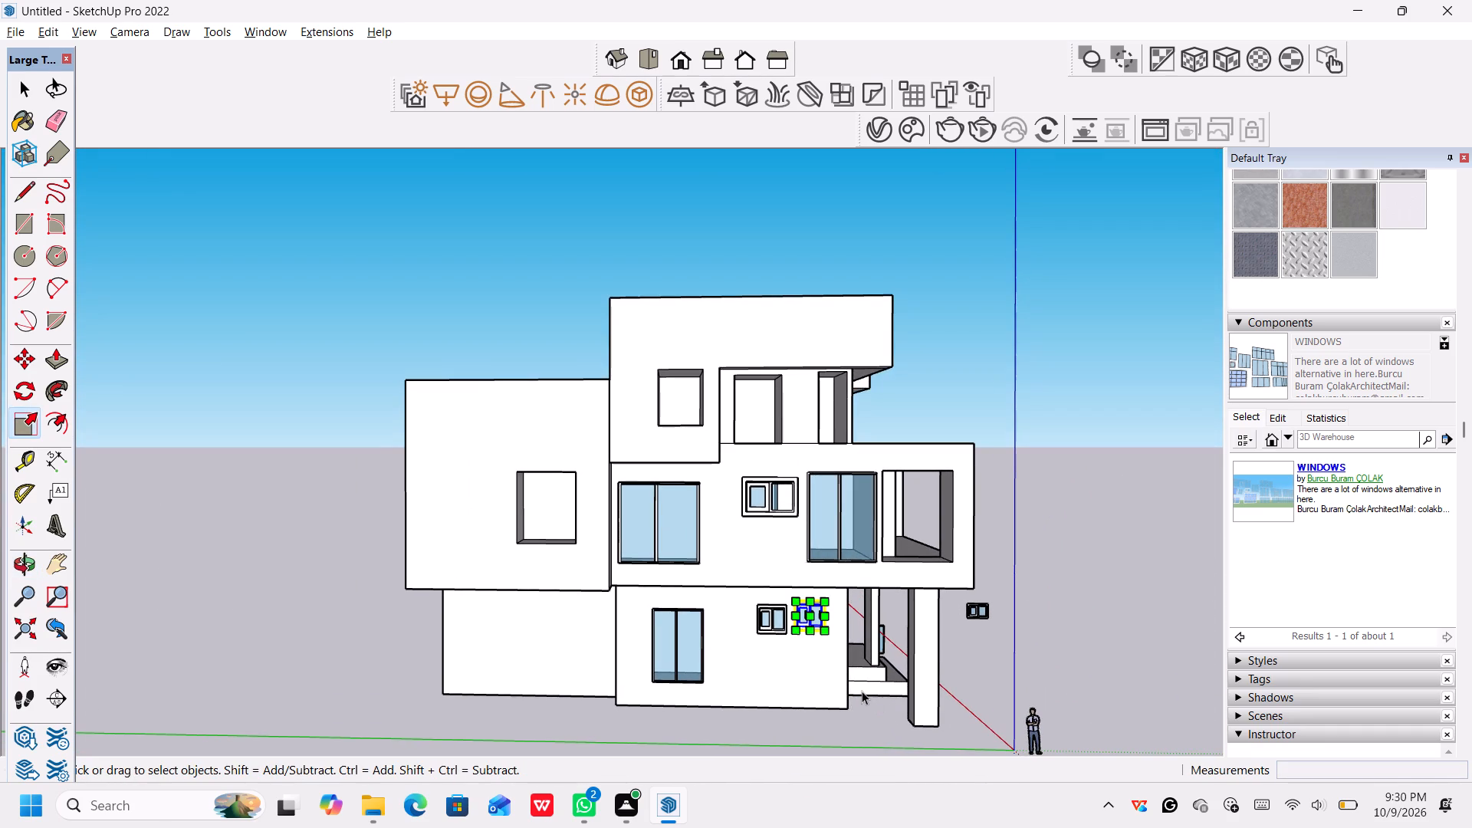
pyautogui.press('space')
pyautogui.press('space')
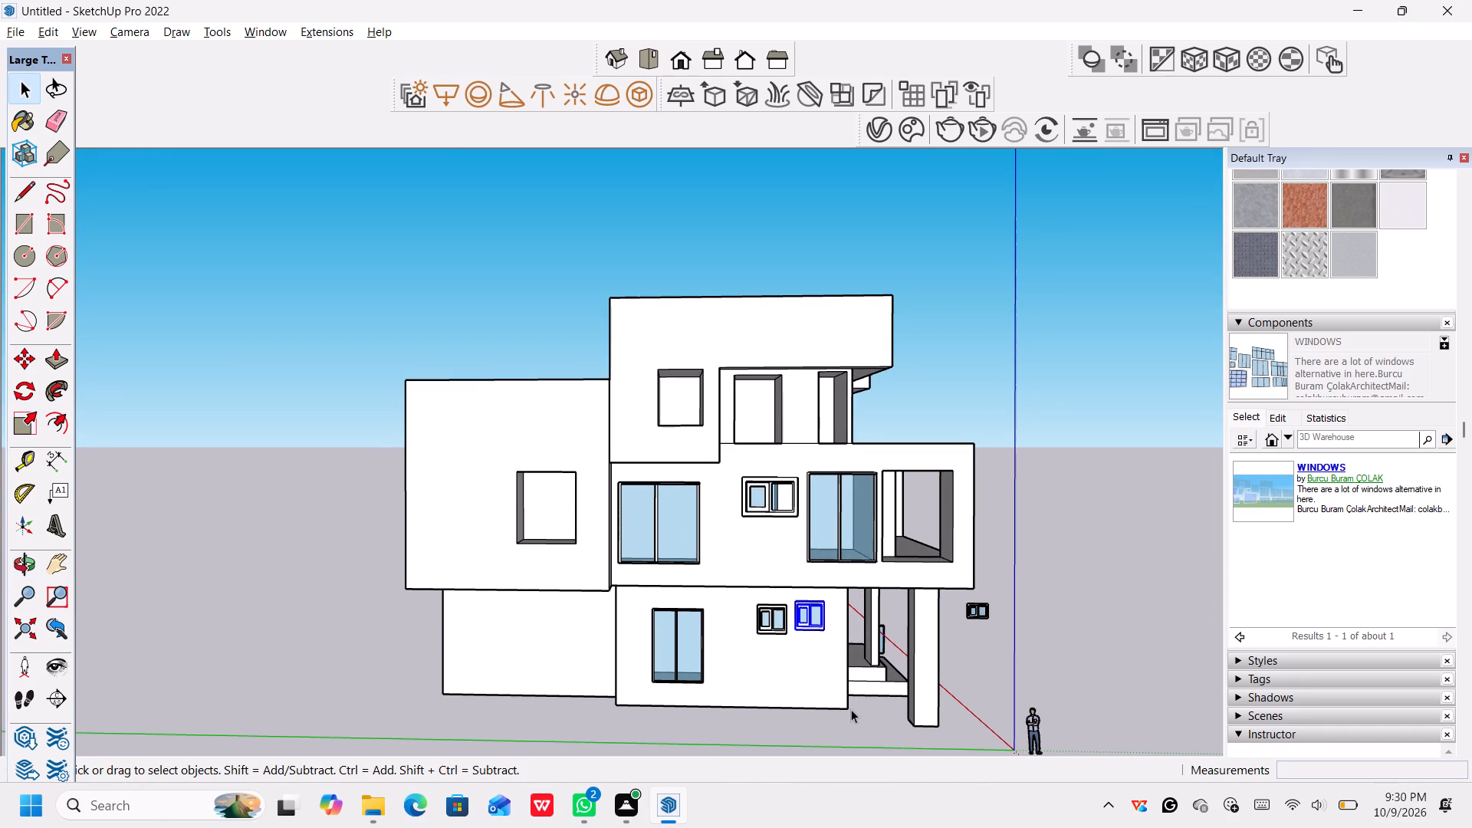
pyautogui.press('Escape')
pyautogui.moveTo(871, 716); pyautogui.dragTo(855, 696, button='middle')
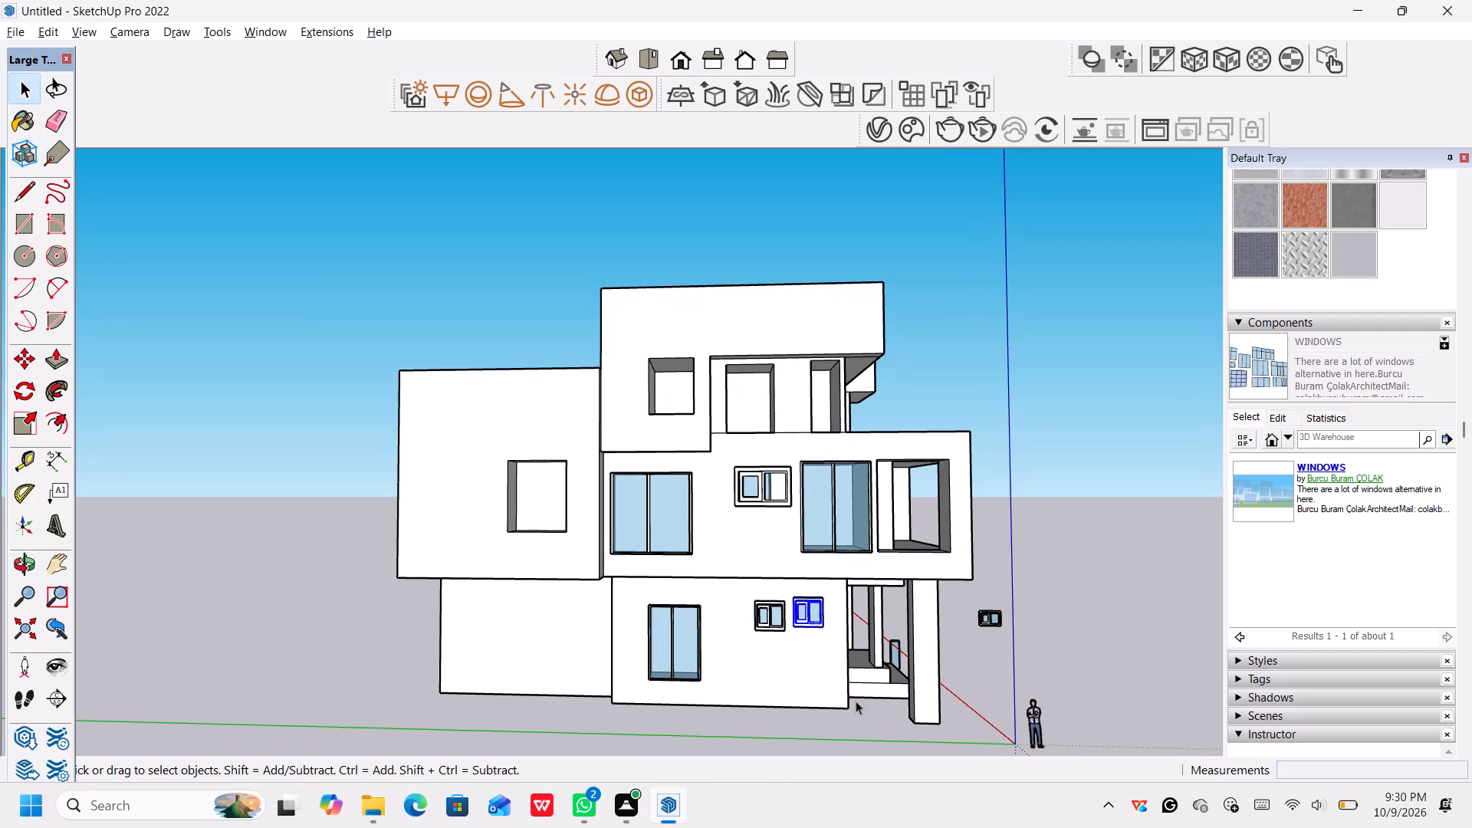
pyautogui.press('space')
pyautogui.moveTo(869, 704); pyautogui.dragTo(836, 685, button='middle')
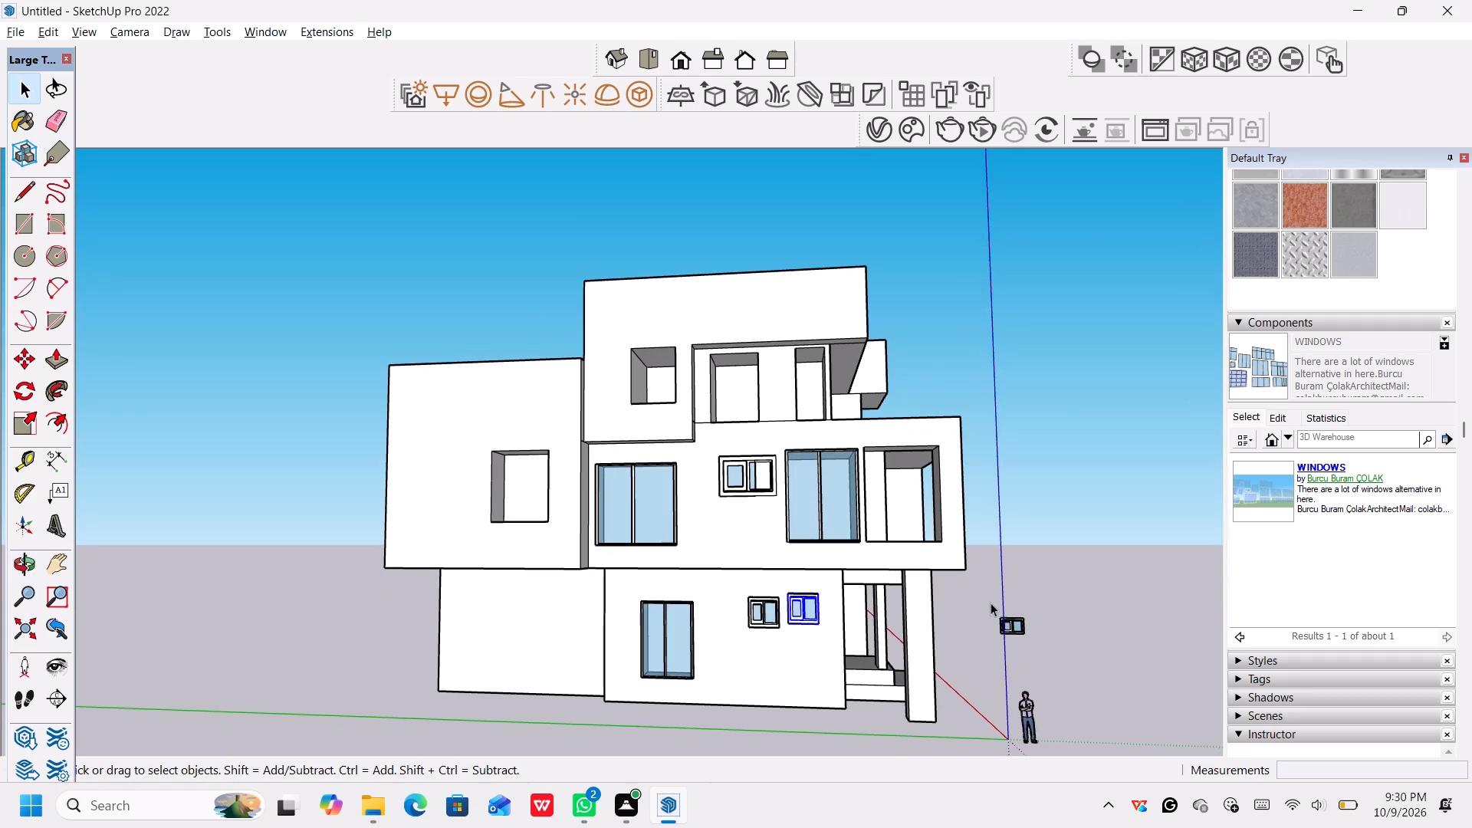
pyautogui.click(991, 601)
pyautogui.moveTo(952, 623); pyautogui.dragTo(984, 683, button='middle')
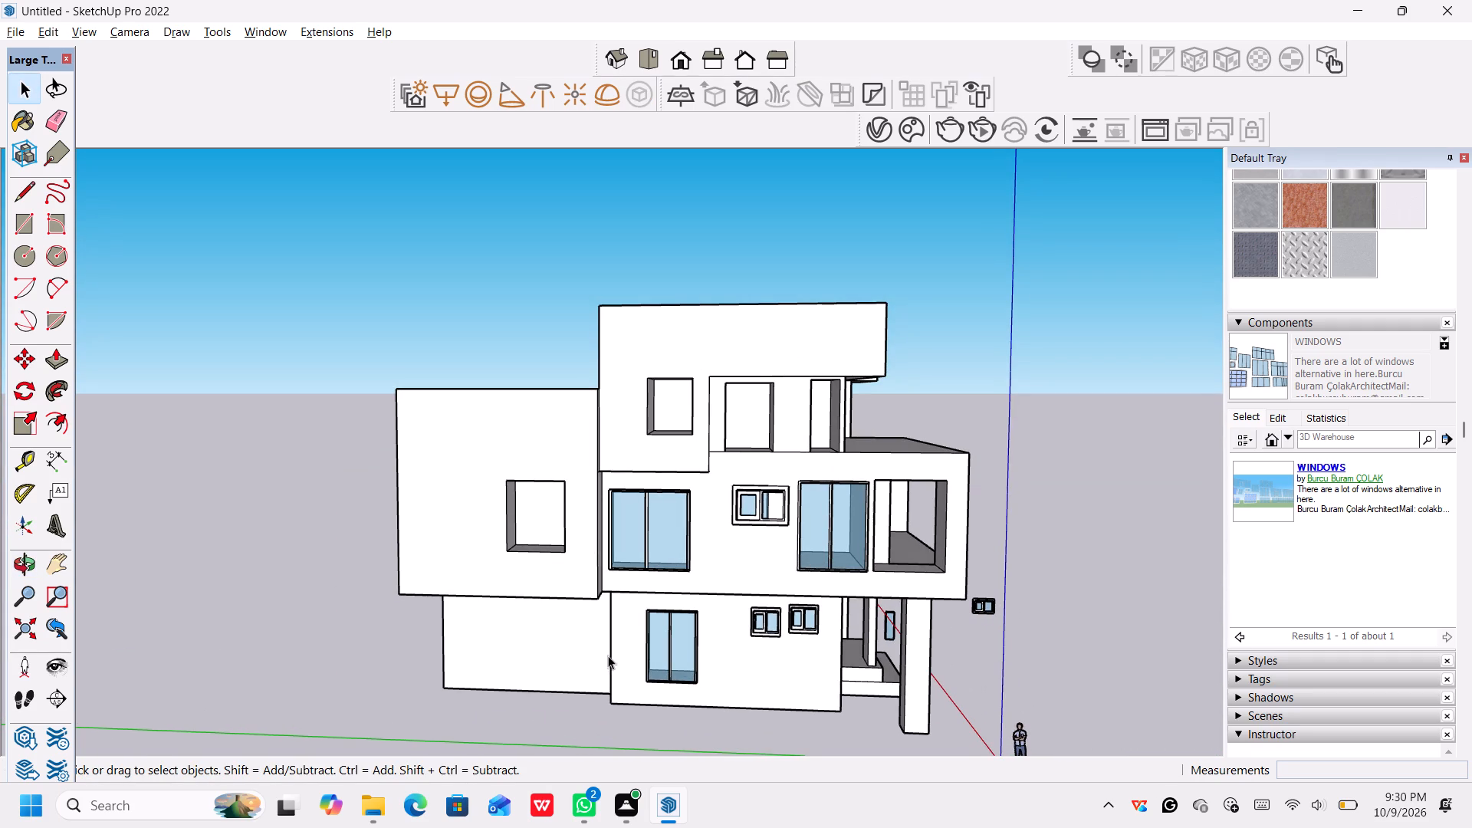
# Copy the large two-panel first-floor window about 15' 1 9/16" onto the lower-left corner of the adjacent projecting wing's empty opening.
pyautogui.scroll(2, 640, 647)
pyautogui.moveTo(662, 680); pyautogui.dragTo(672, 652, button='middle')
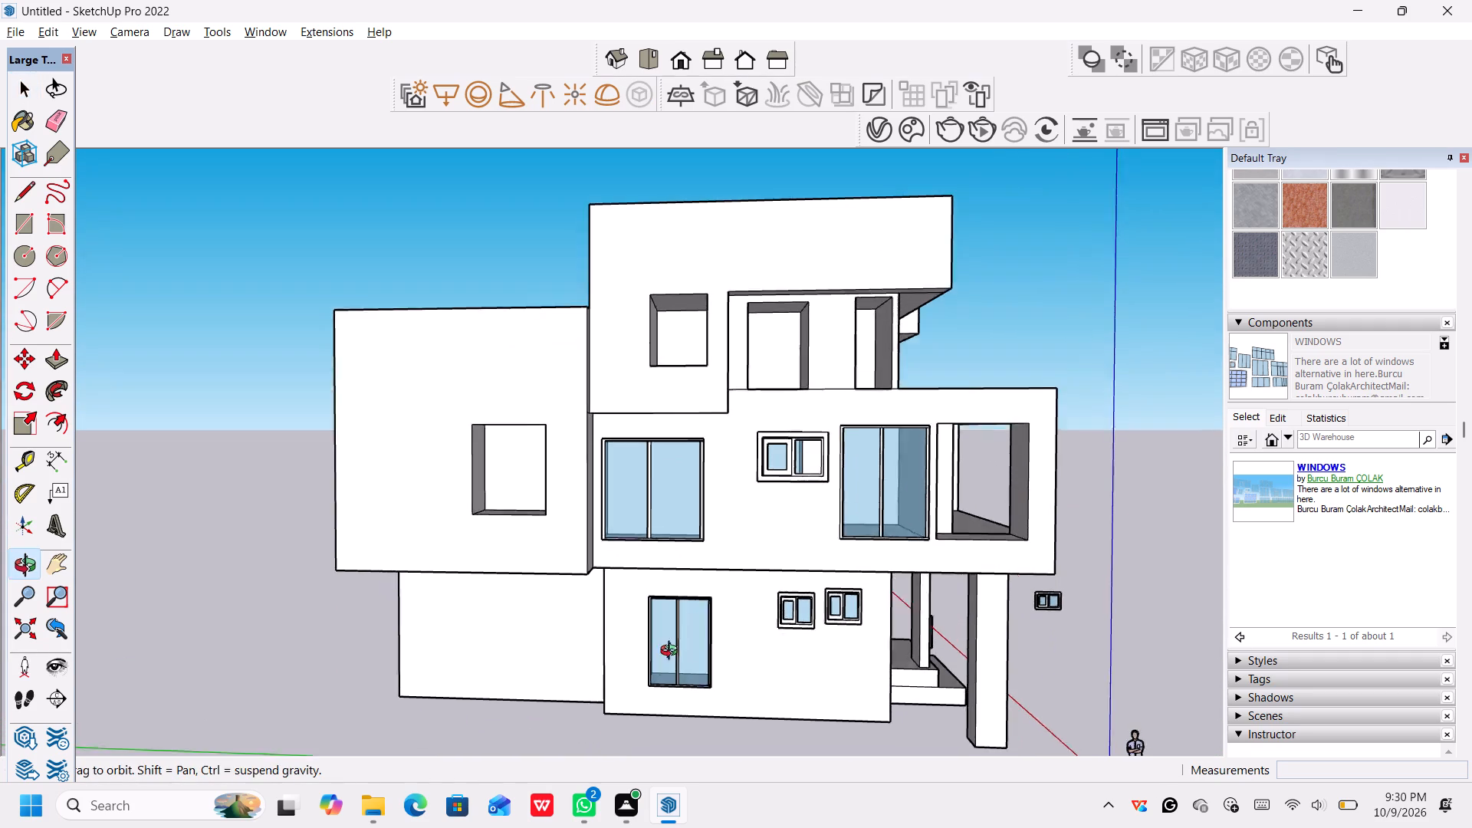
pyautogui.moveTo(672, 652); pyautogui.dragTo(673, 649, button='middle')
pyautogui.scroll(3, 659, 682)
pyautogui.click(654, 681)
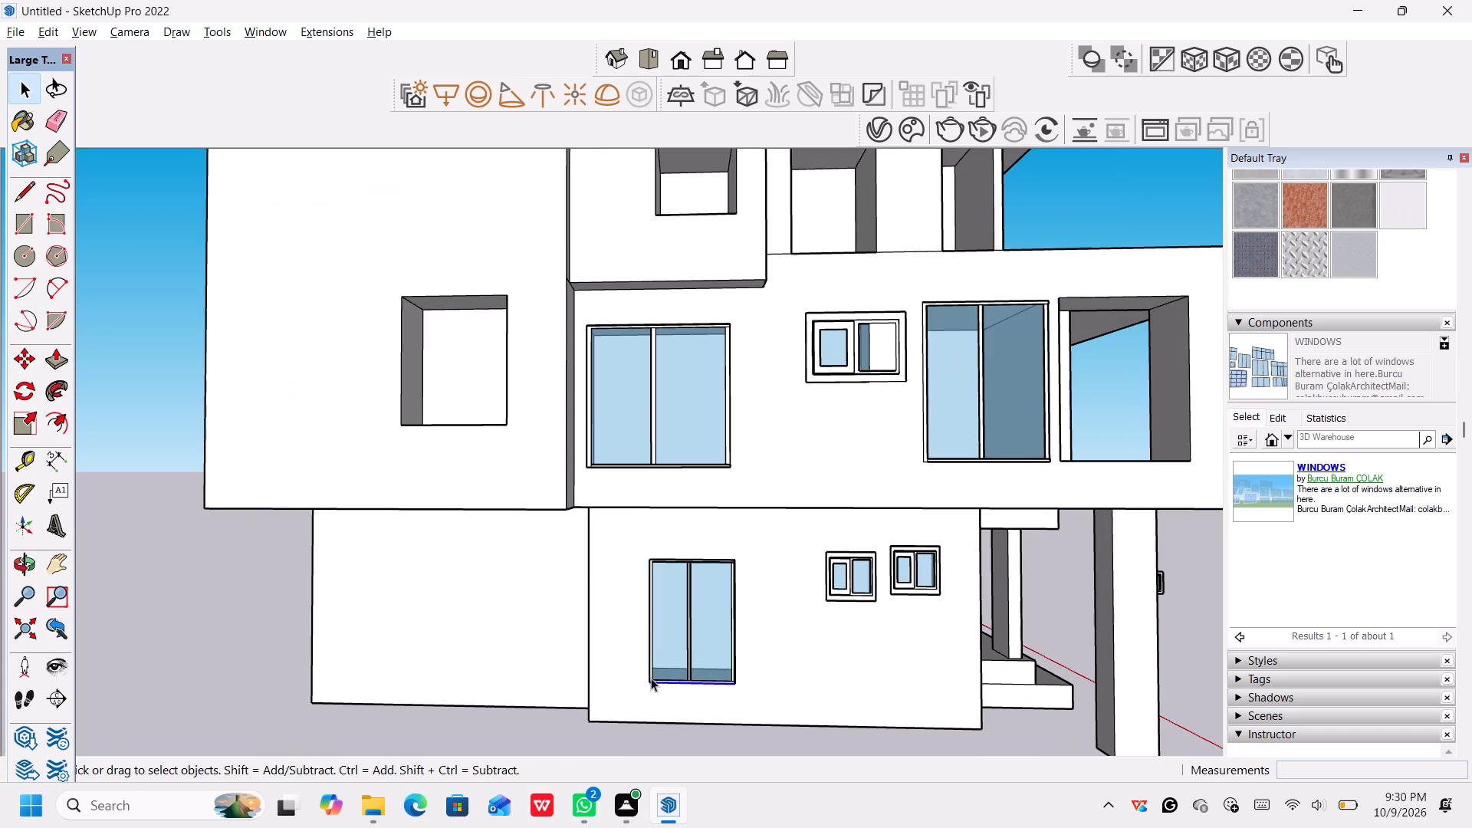
pyautogui.click(651, 678)
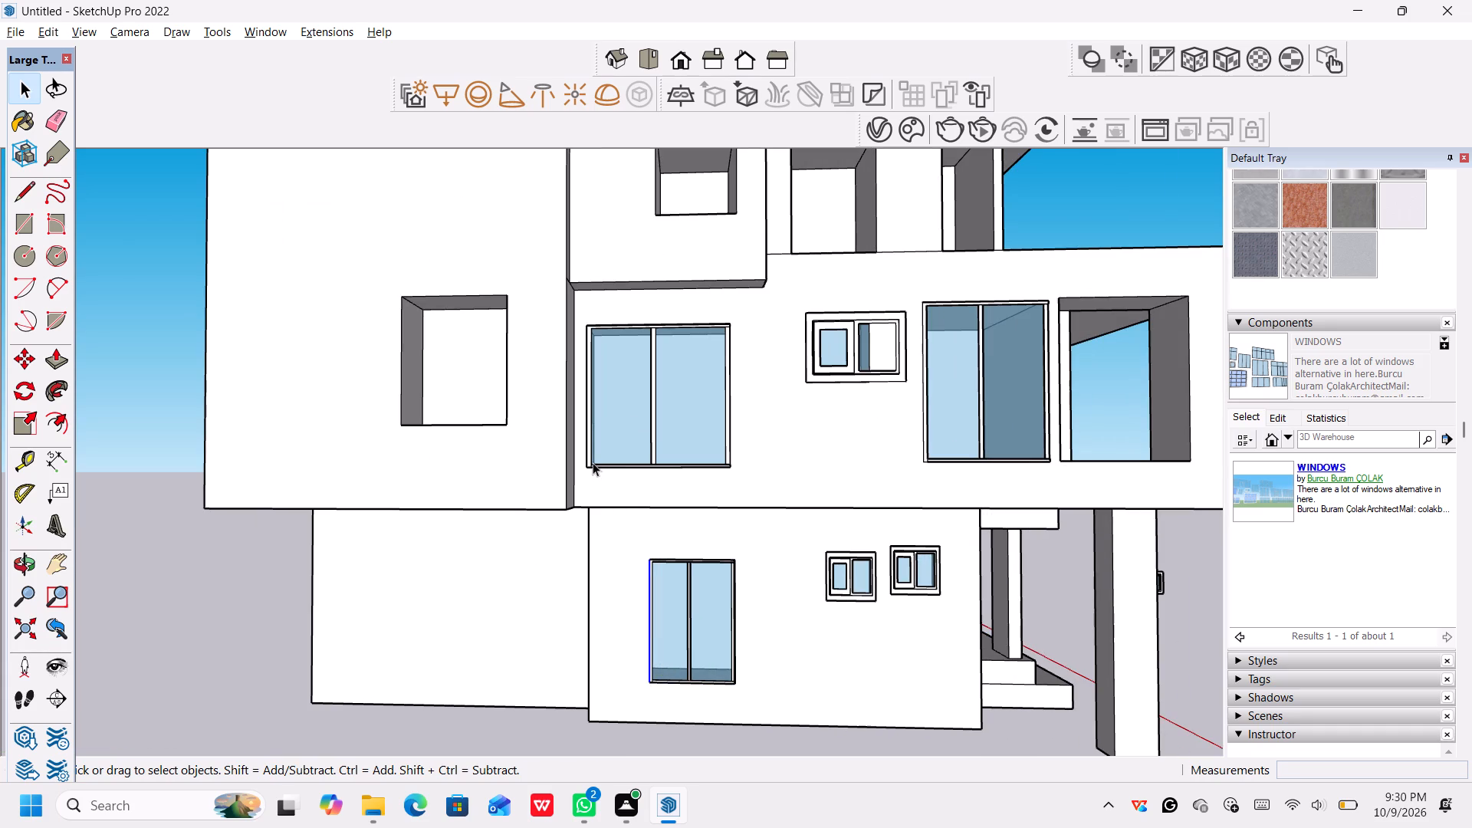
pyautogui.click(592, 462)
pyautogui.moveTo(592, 462); pyautogui.dragTo(622, 498, button='middle')
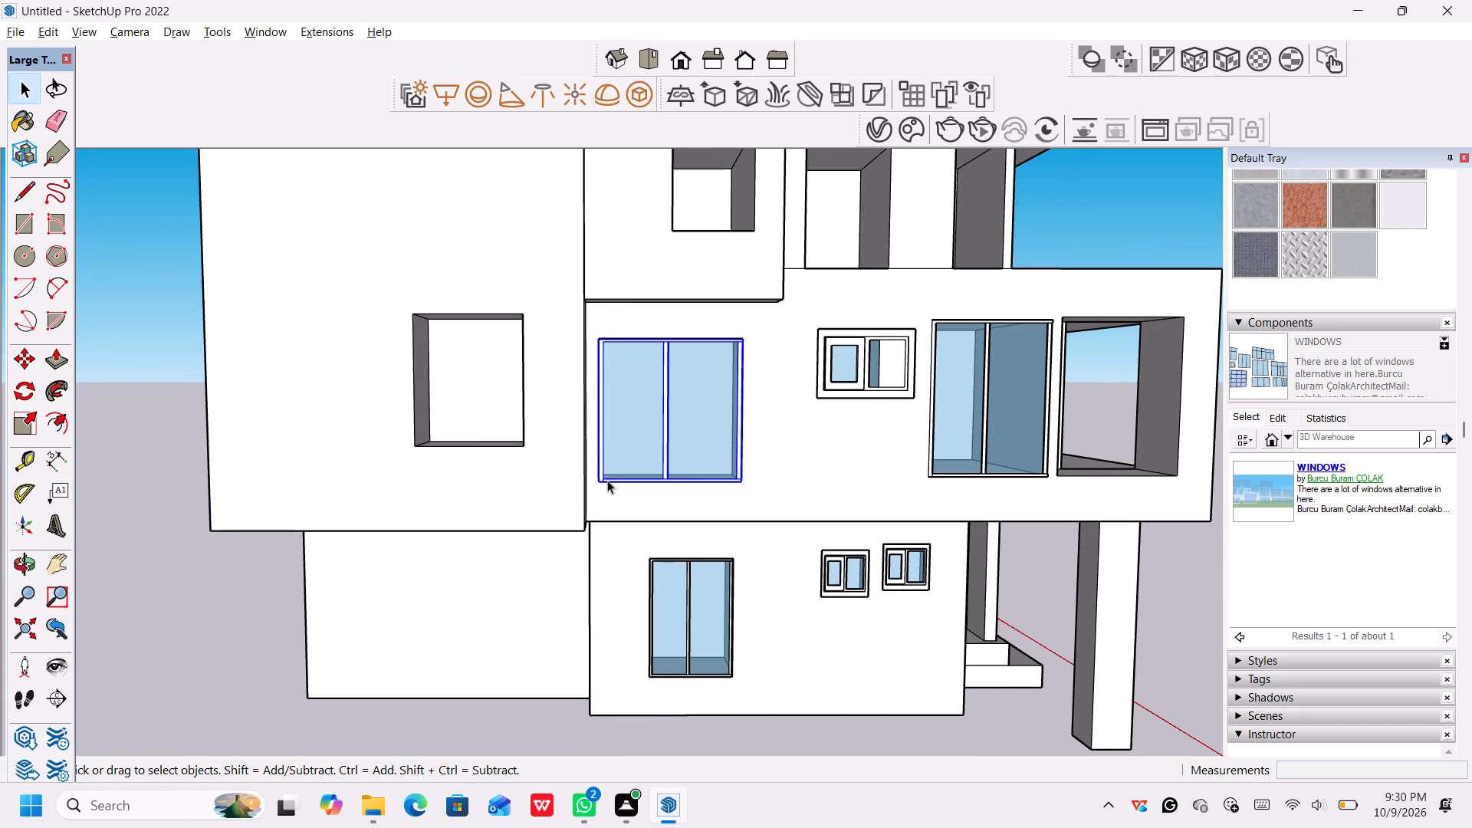
pyautogui.press('m')
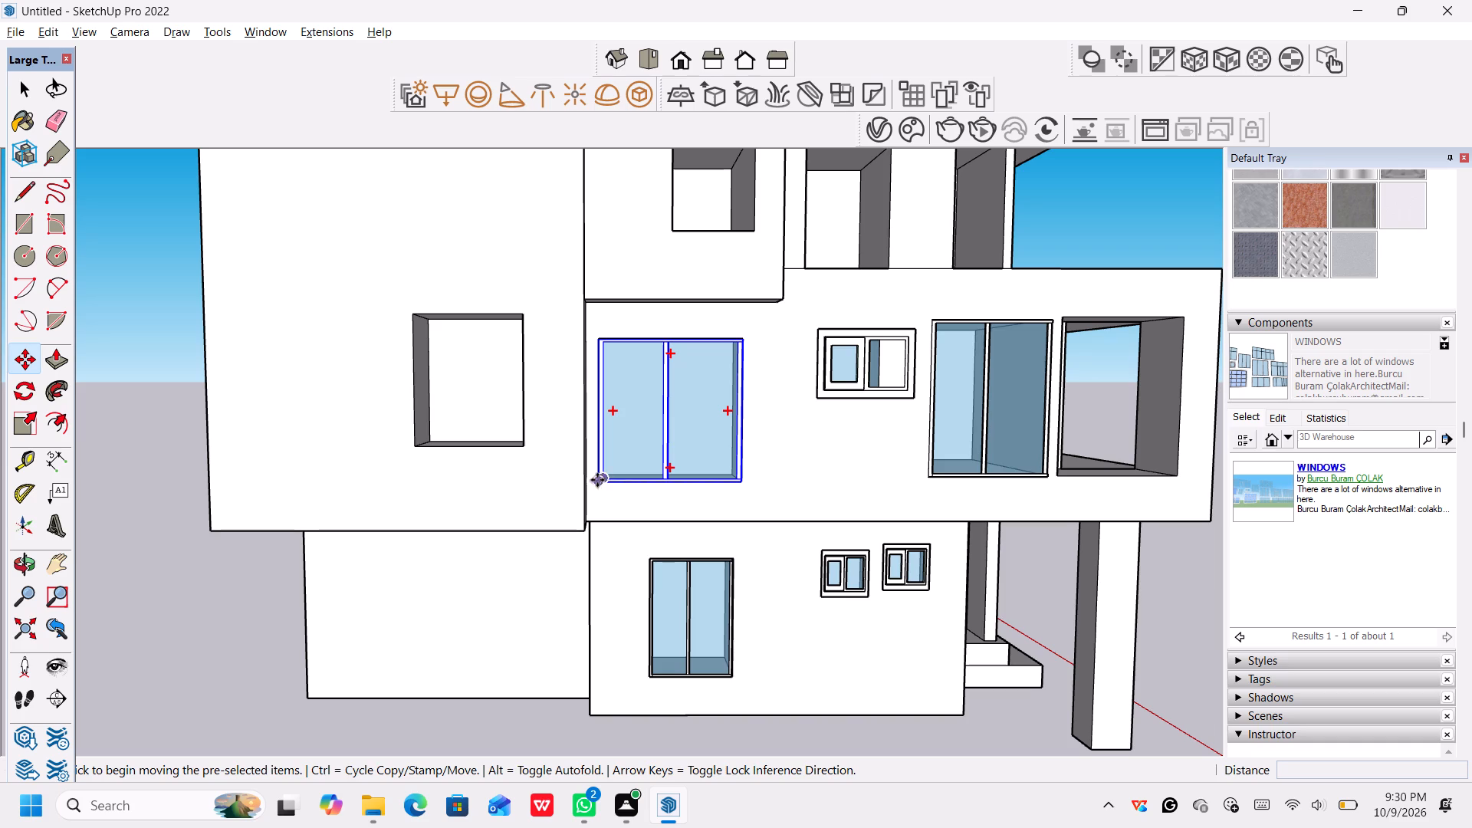
pyautogui.click(597, 480)
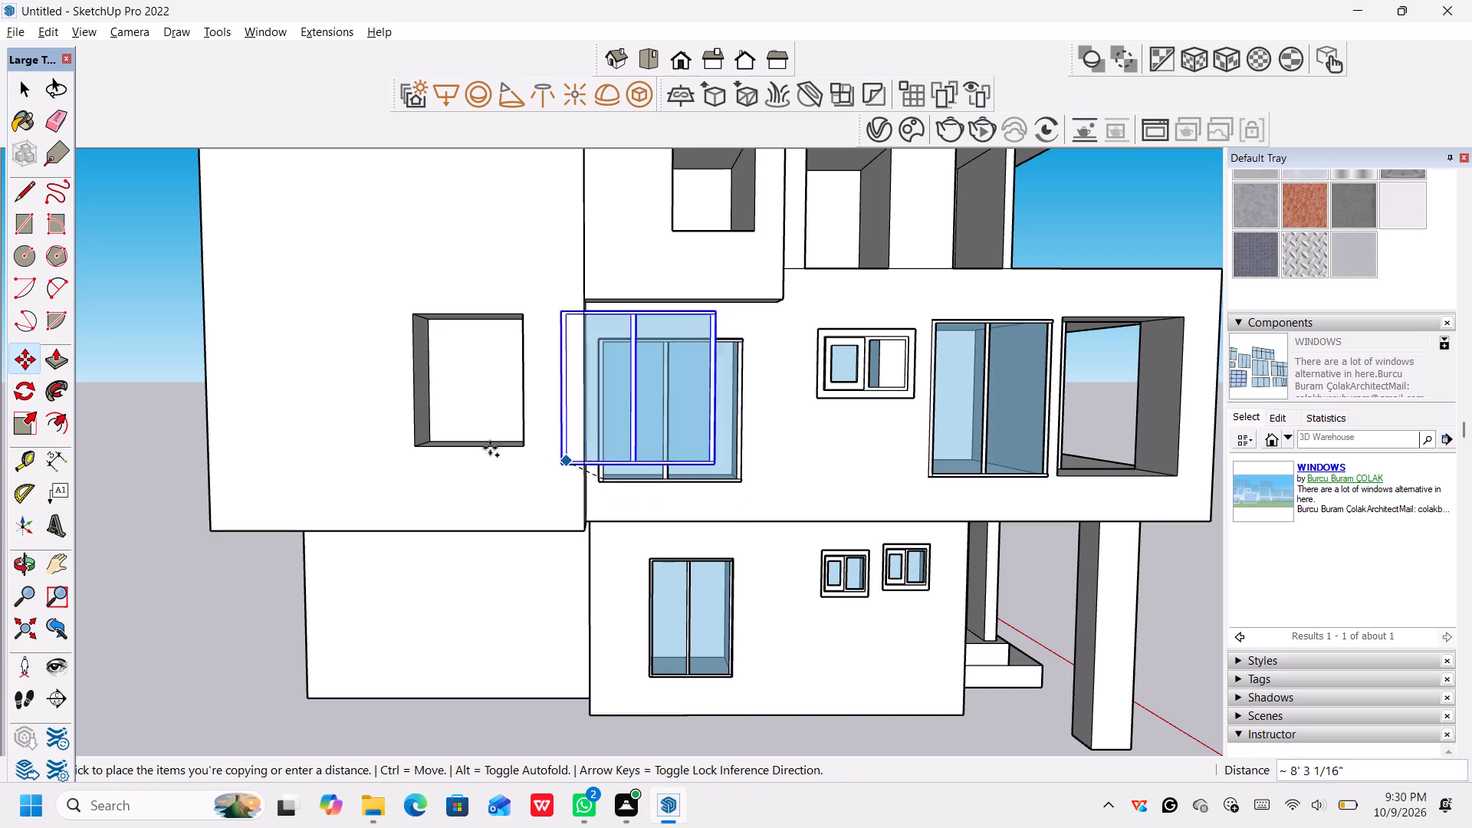
pyautogui.click(411, 443)
# Scale the copied window uniformly by 0.73 from its upper corner to match the width of the wing's opening.
pyautogui.moveTo(424, 468); pyautogui.dragTo(483, 502, button='middle')
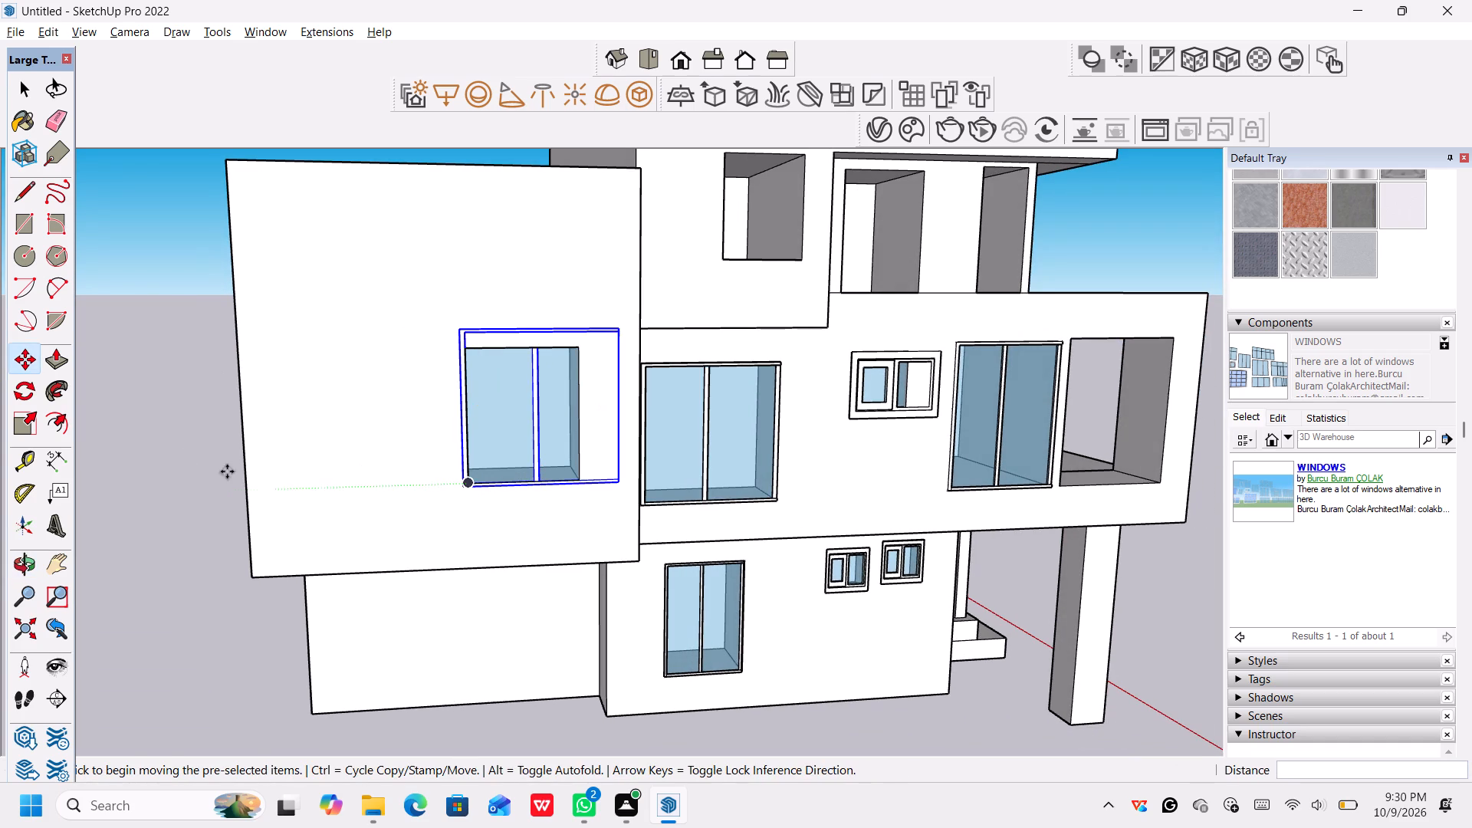
pyautogui.click(18, 422)
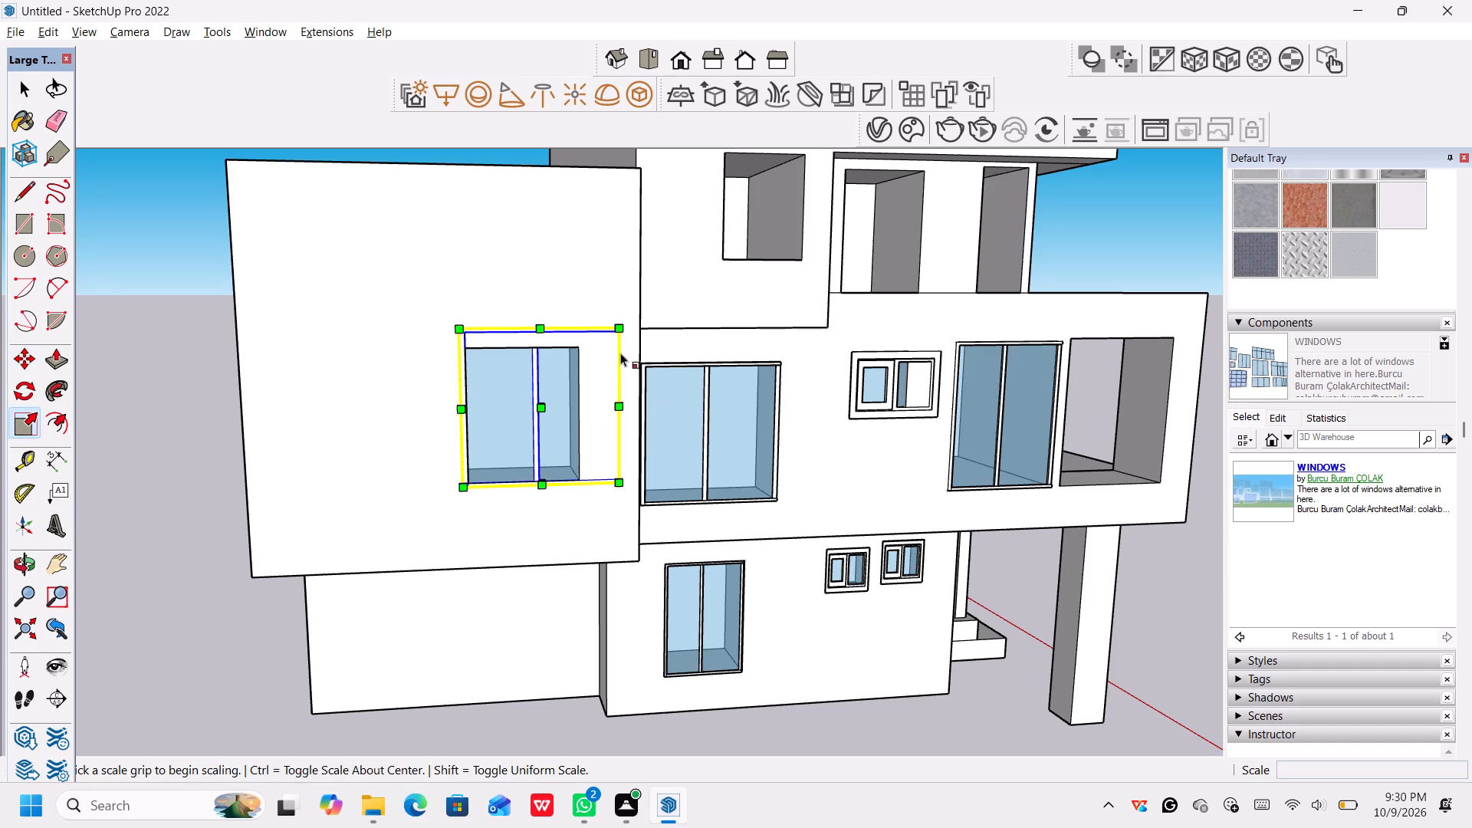
pyautogui.click(618, 327)
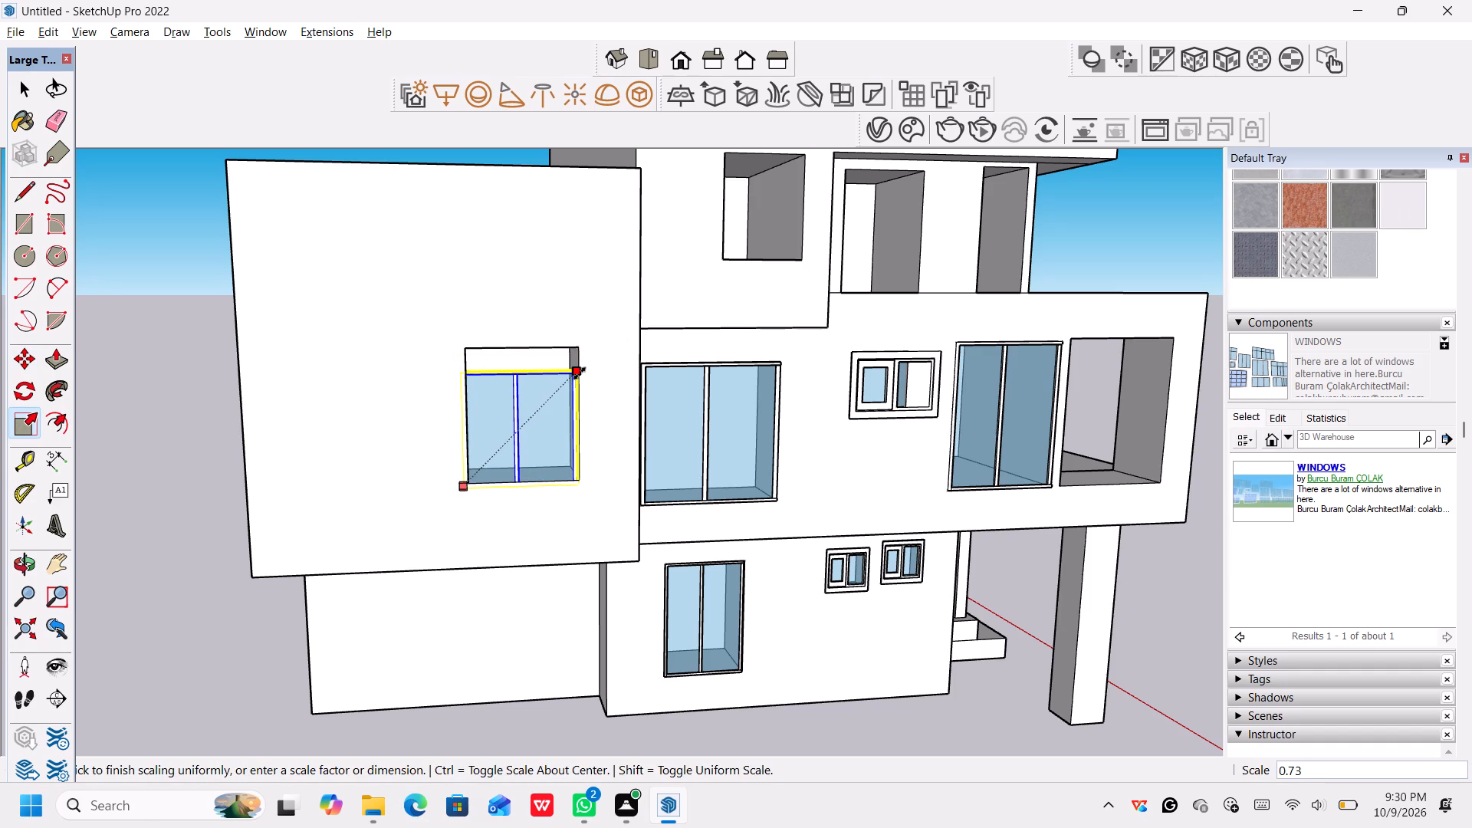
pyautogui.click(580, 372)
# Stretch the copied window upward to the opening's top edge with a blue factor of about 1.21.
pyautogui.moveTo(582, 419); pyautogui.dragTo(546, 402, button='middle')
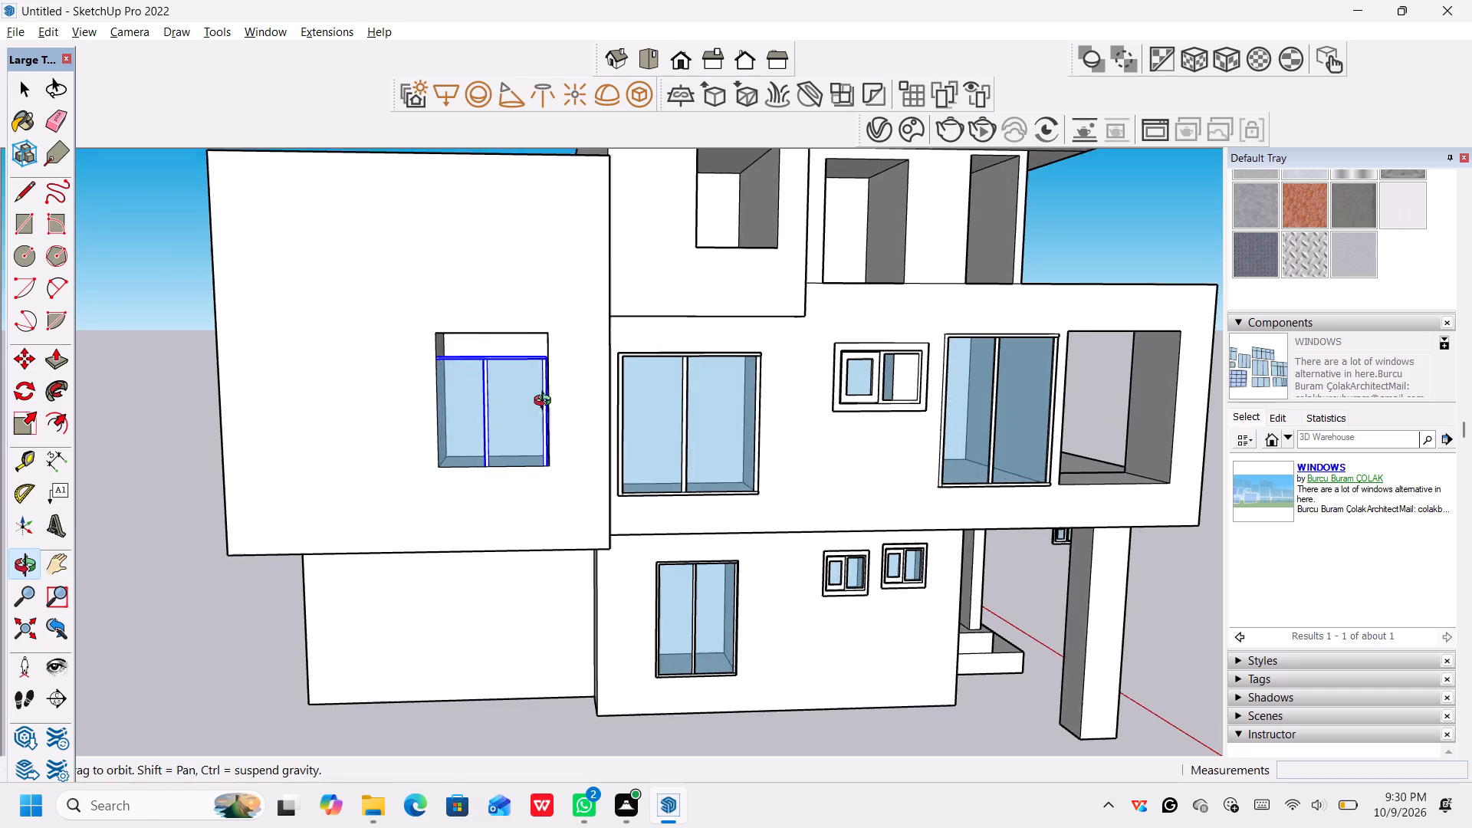
pyautogui.moveTo(546, 402); pyautogui.dragTo(541, 399, button='middle')
pyautogui.scroll(3, 495, 366)
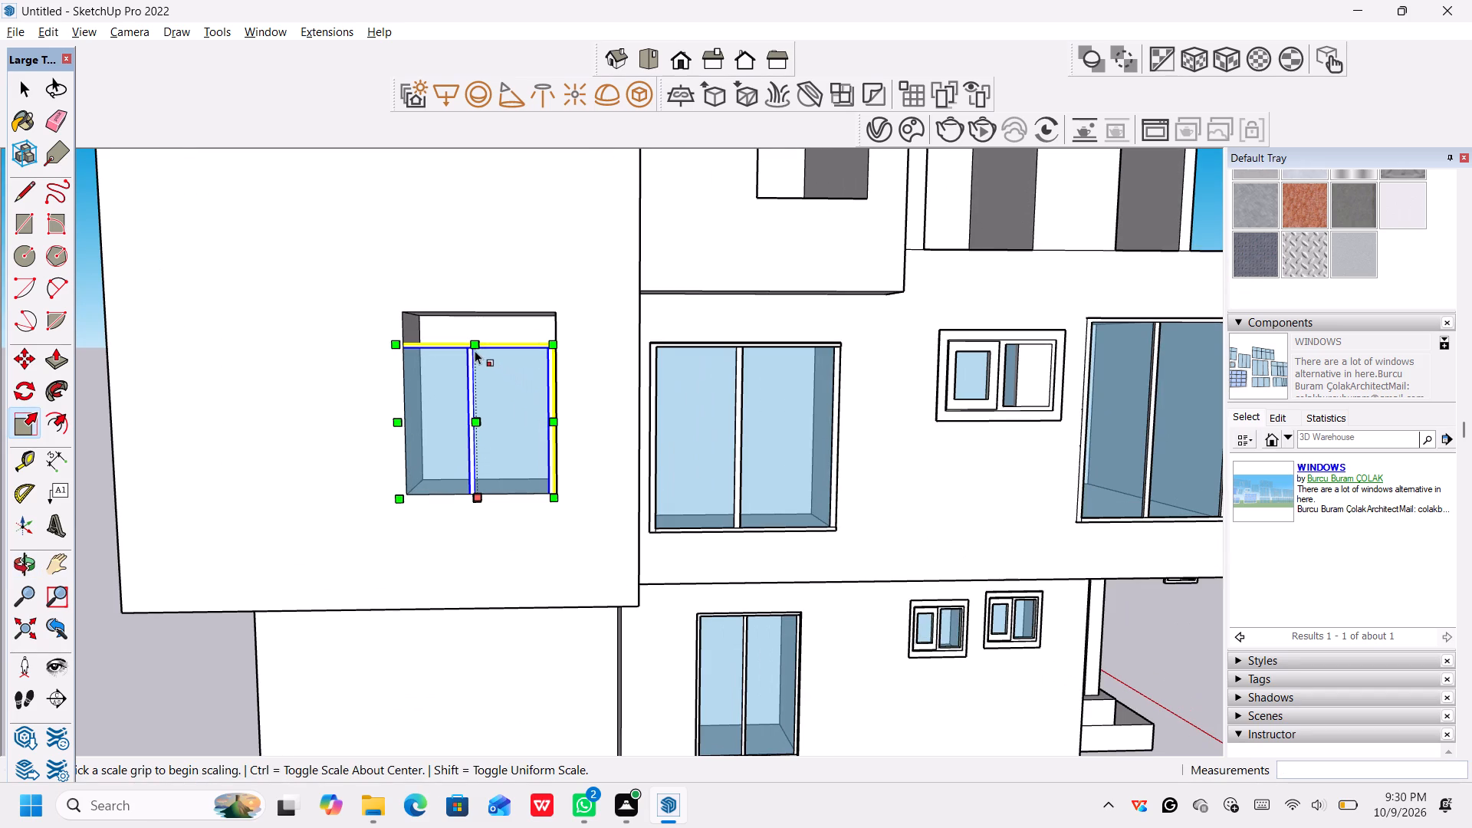
pyautogui.click(472, 343)
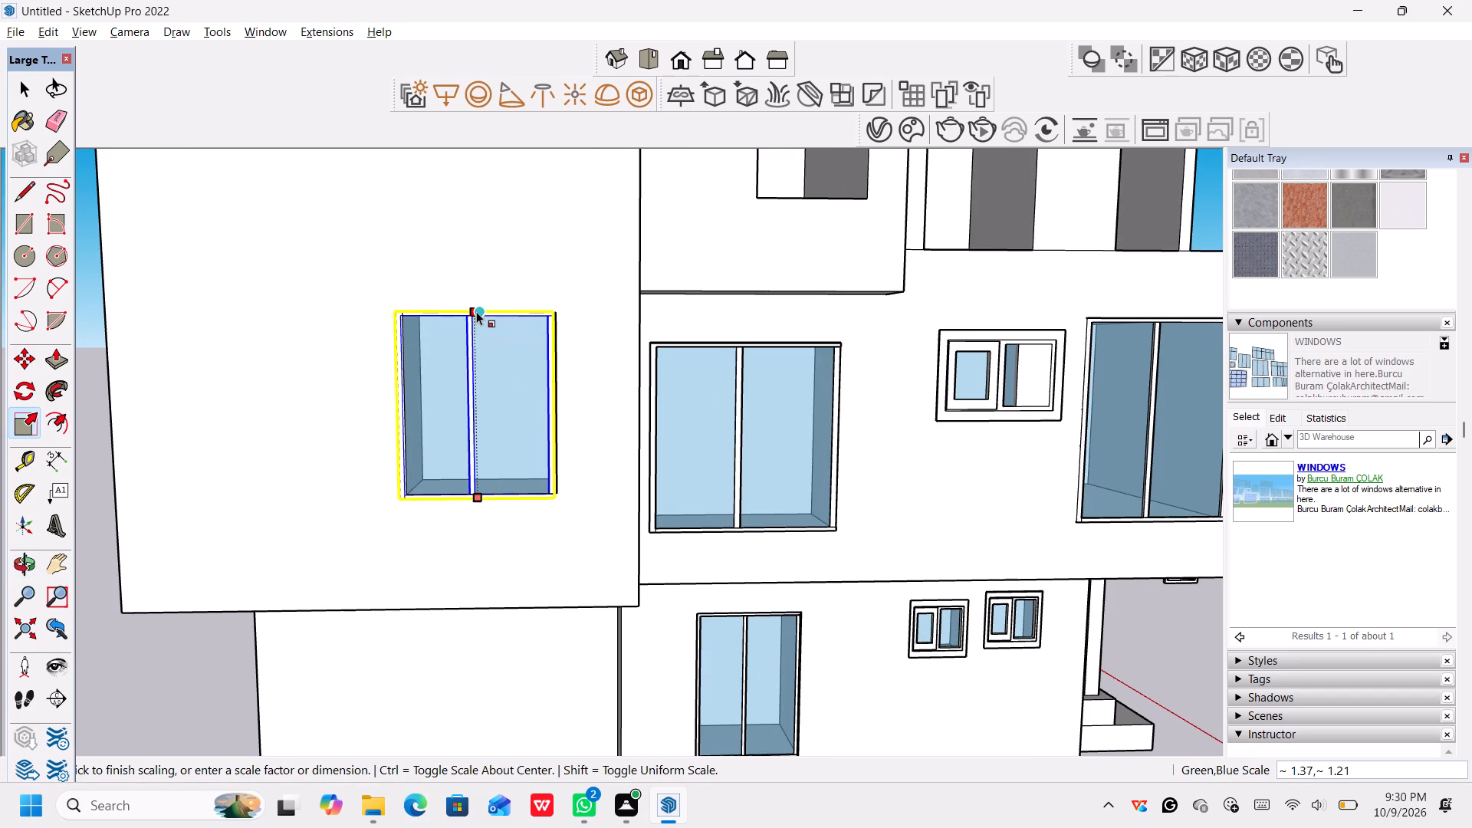
pyautogui.click(476, 311)
# Fit the window's right and left sides to the wing opening with red factors of about 1.02 and 0.96, and deselect it.
pyautogui.scroll(3, 514, 504)
pyautogui.moveTo(546, 506); pyautogui.dragTo(588, 507, button='middle')
pyautogui.scroll(3, 498, 501)
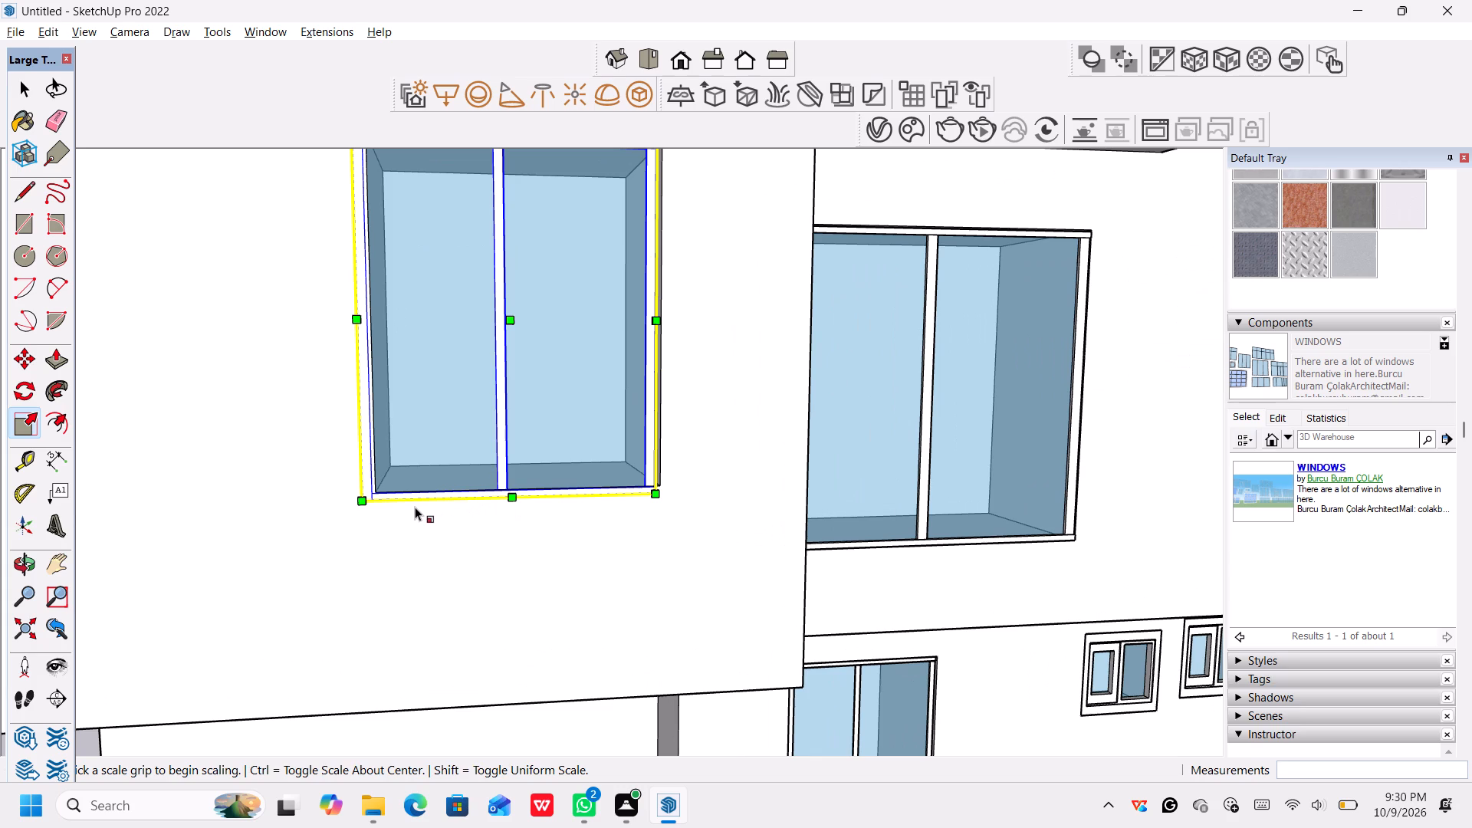
pyautogui.click(656, 319)
pyautogui.click(662, 317)
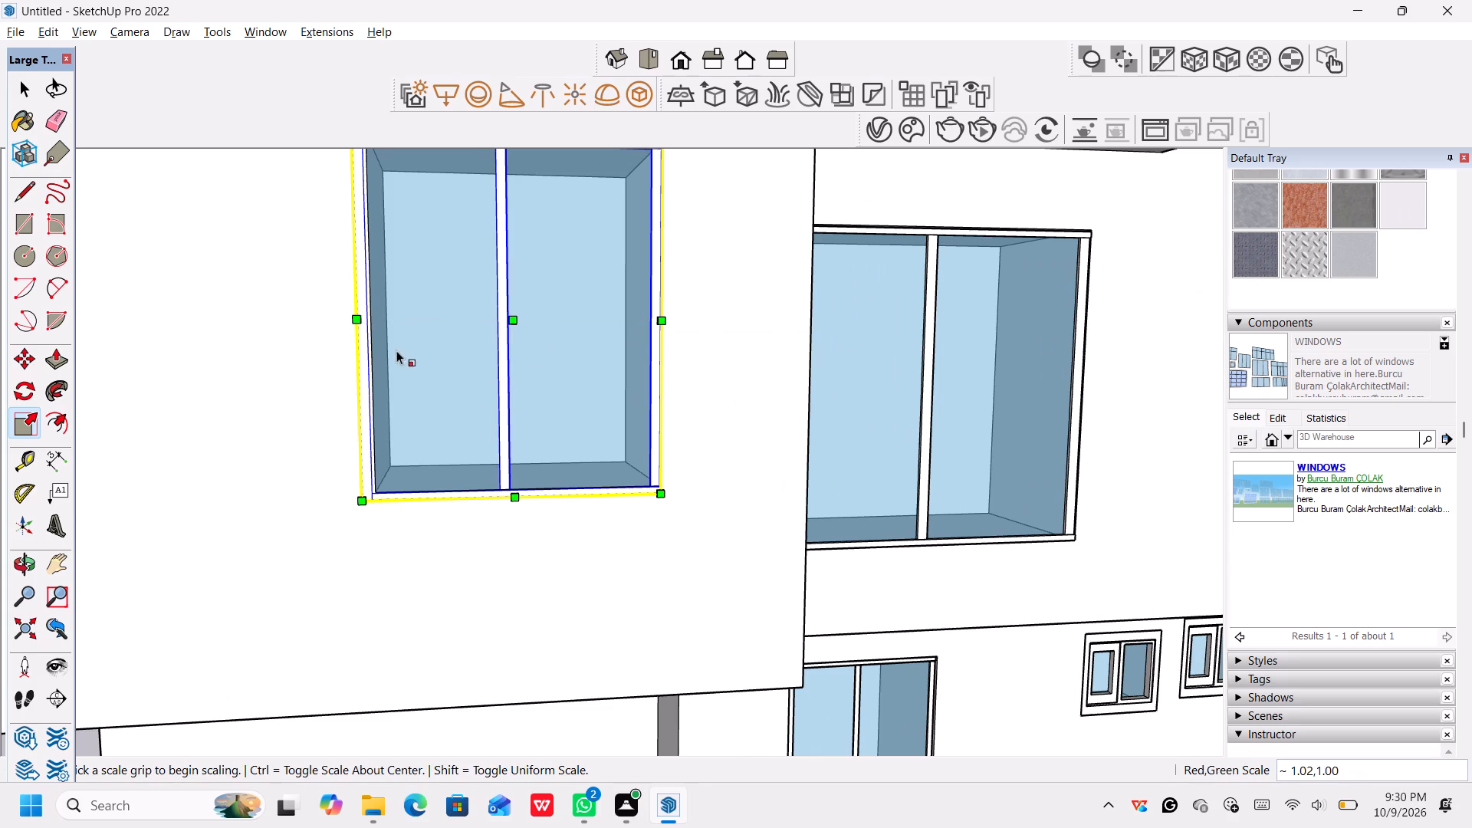
pyautogui.click(353, 319)
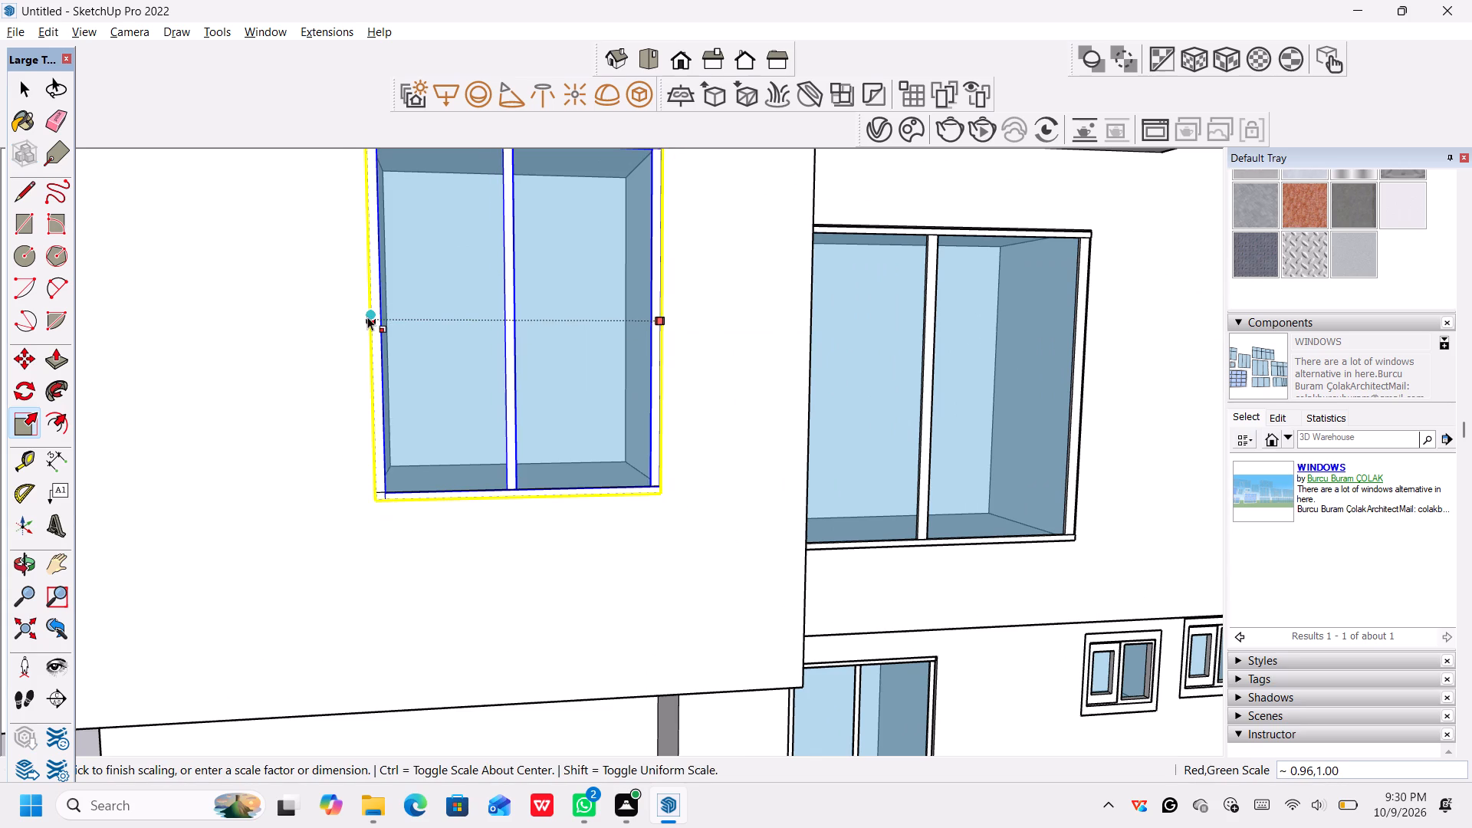
pyautogui.click(370, 317)
pyautogui.scroll(-6, 417, 366)
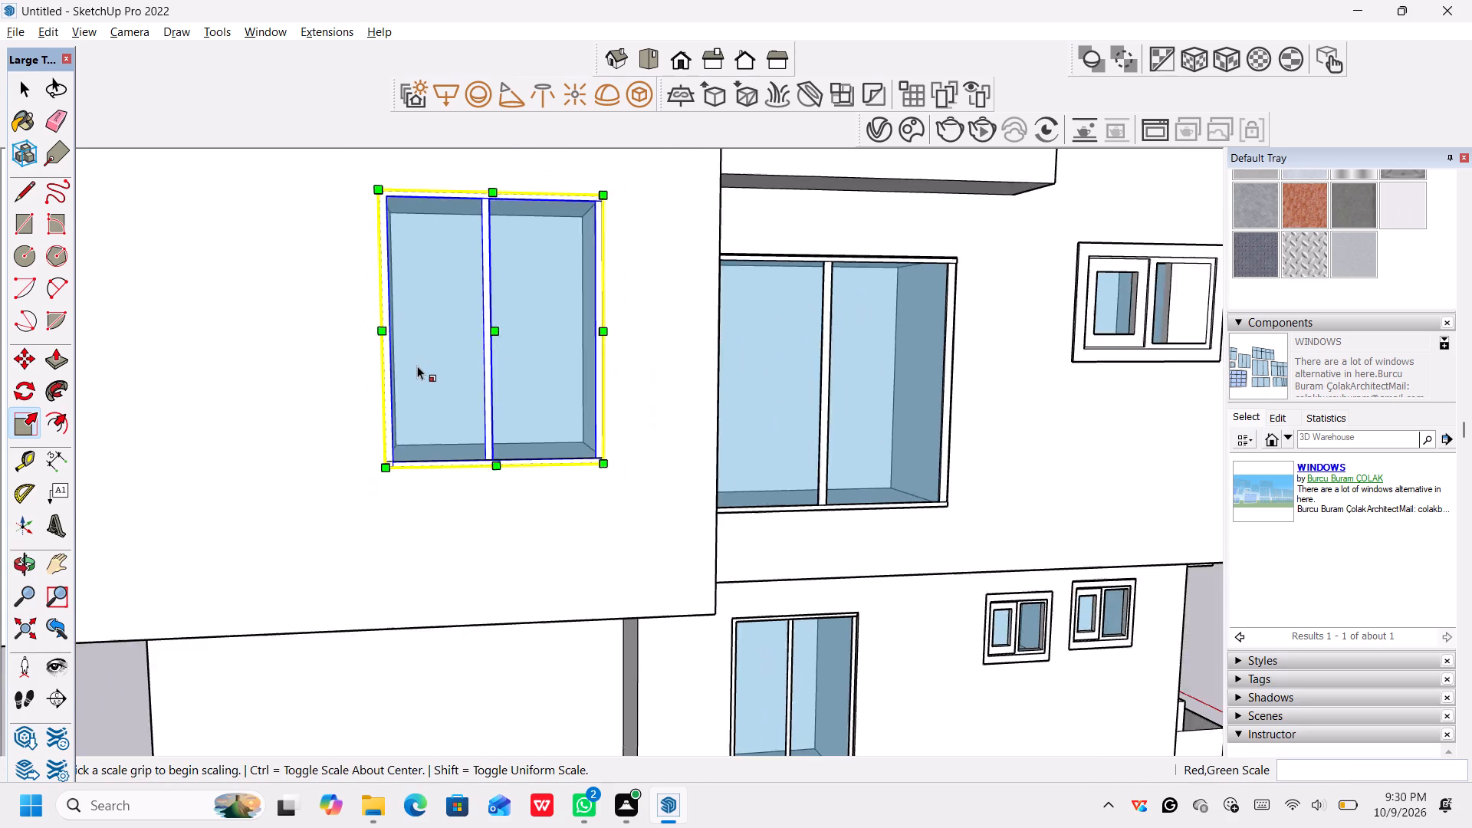
pyautogui.scroll(-13, 417, 366)
pyautogui.scroll(-14, 417, 367)
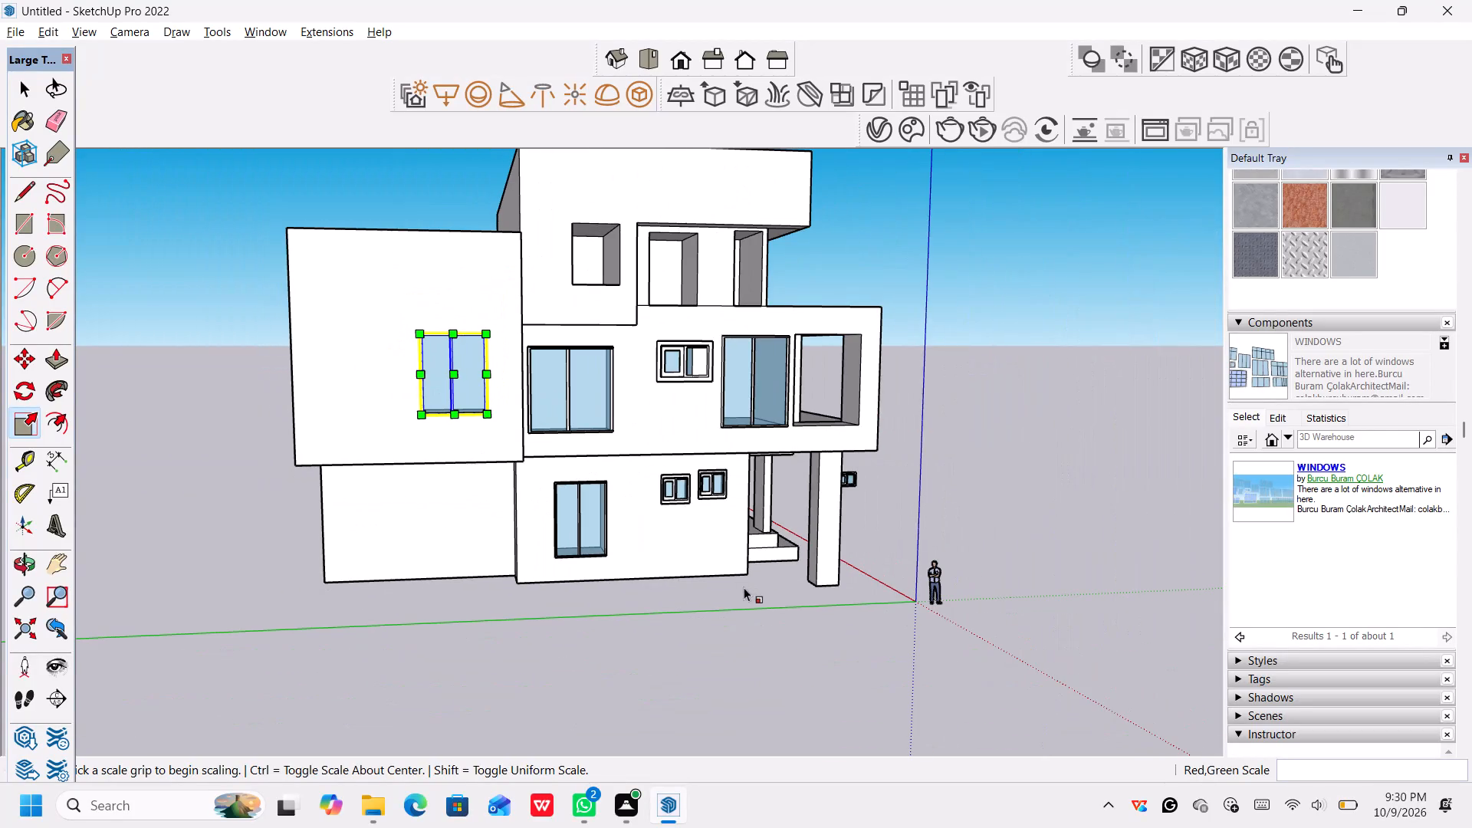
pyautogui.moveTo(764, 626); pyautogui.dragTo(757, 647, button='middle')
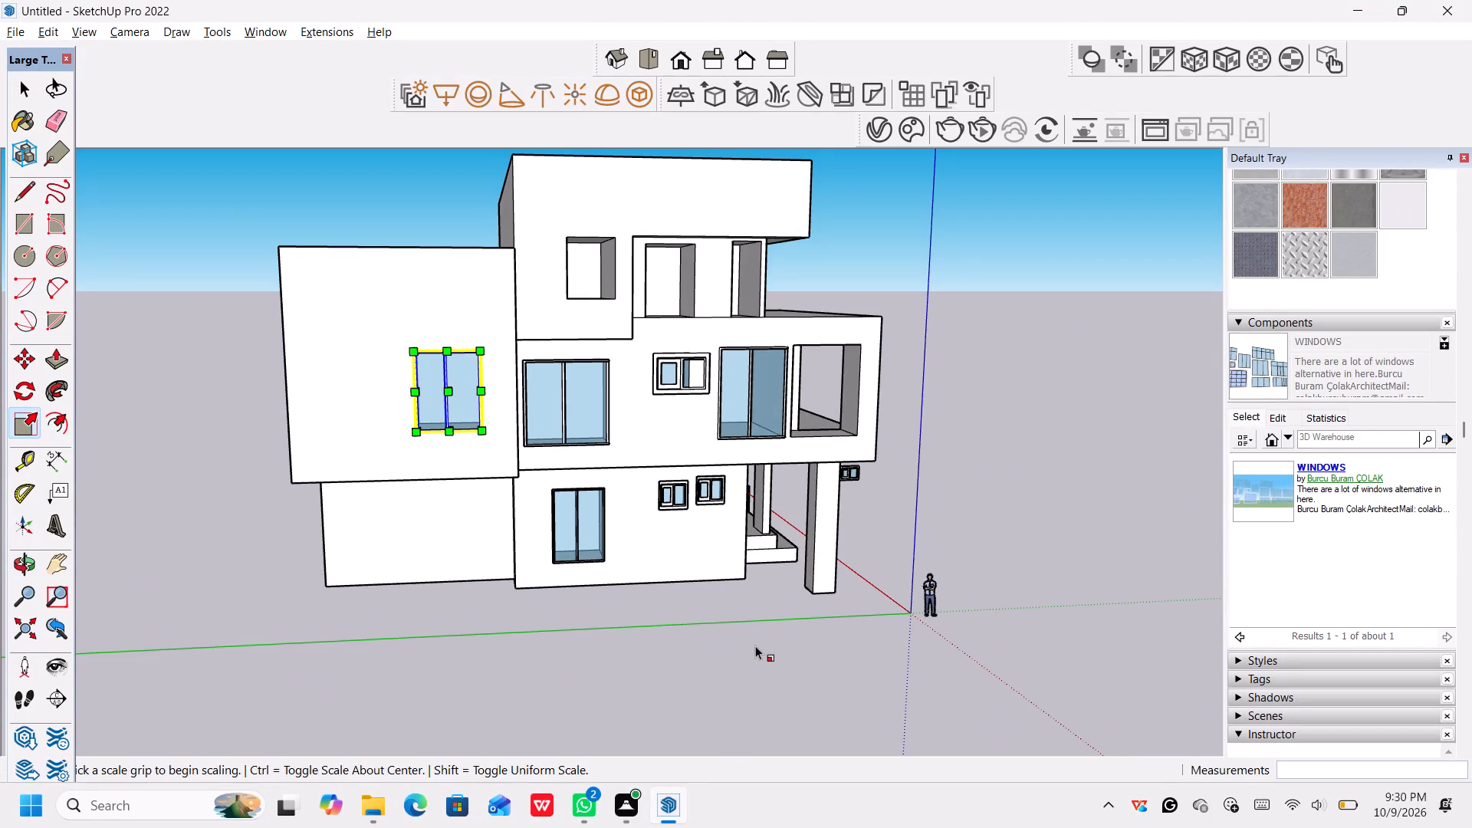
pyautogui.press('space')
pyautogui.scroll(-1, 761, 634)
pyautogui.moveTo(768, 629); pyautogui.dragTo(760, 629, button='middle')
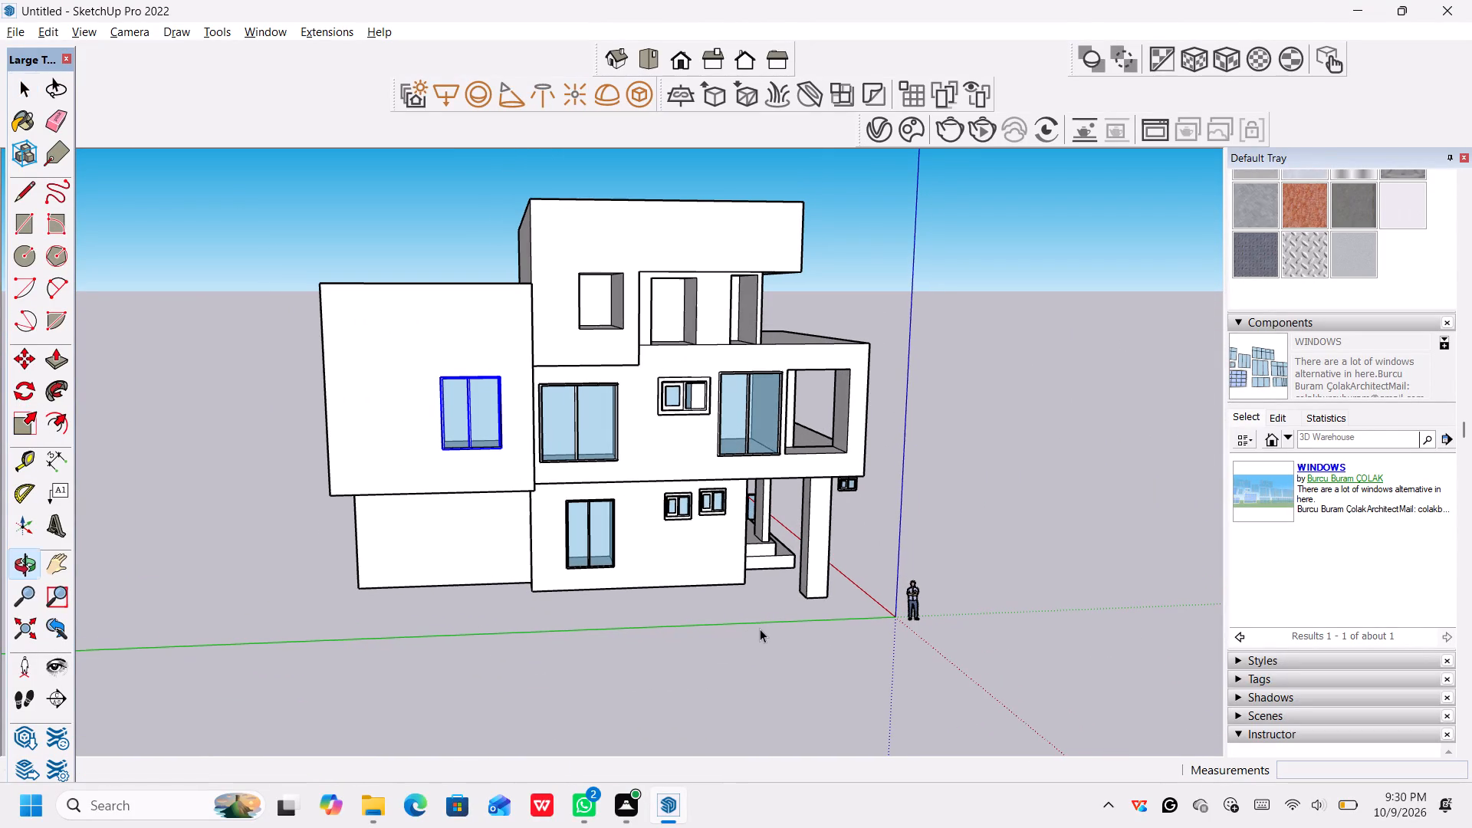
pyautogui.press('space')
pyautogui.click(760, 629)
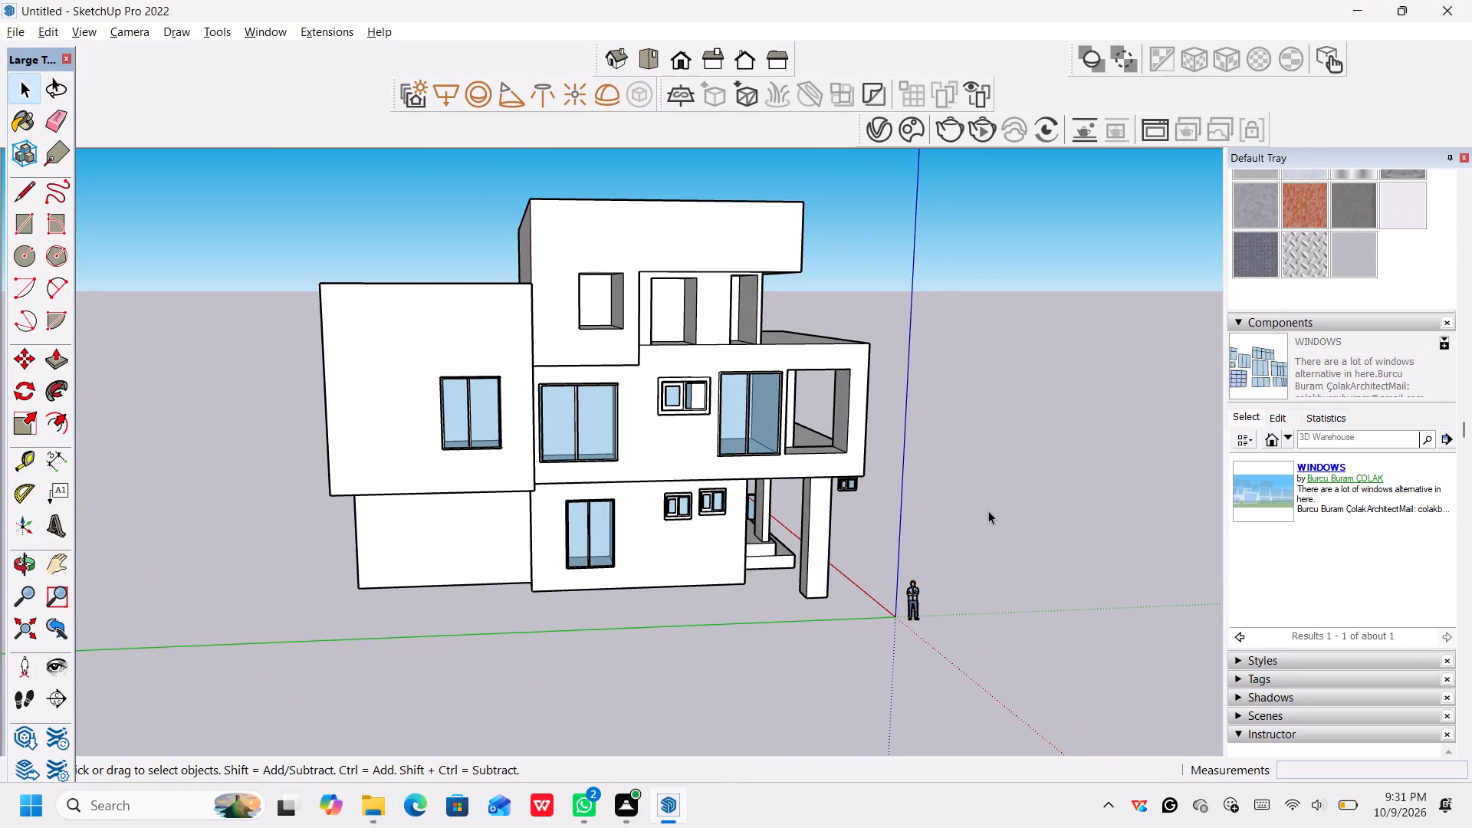
# Narrow the two-panel window above the entrance steps to its opening's right edge with a red factor of about 0.81.
pyautogui.moveTo(988, 511); pyautogui.dragTo(586, 611, button='middle')
pyautogui.scroll(-1, 649, 631)
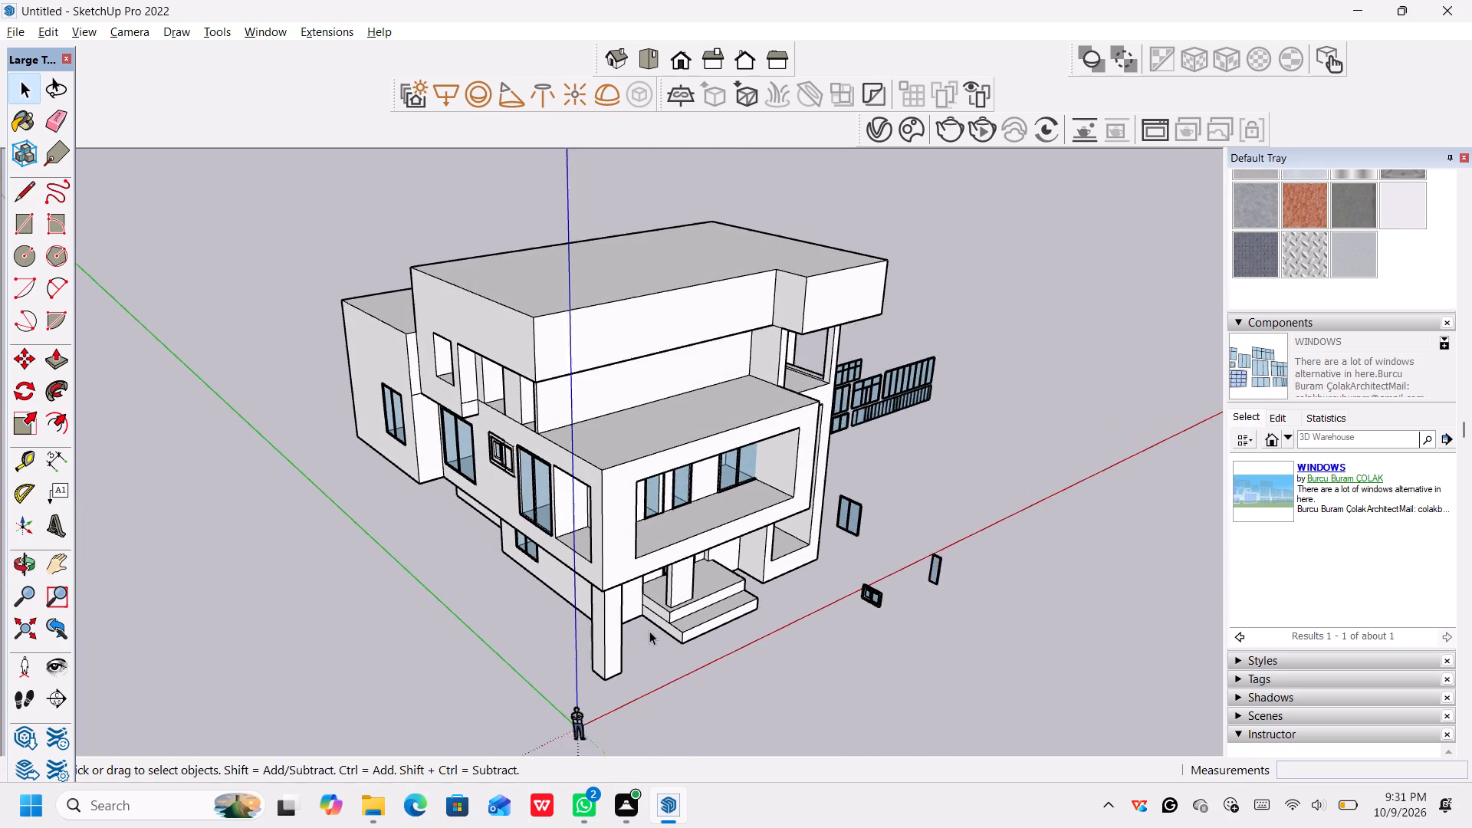
pyautogui.scroll(-2, 649, 631)
pyautogui.moveTo(669, 659); pyautogui.dragTo(643, 458, button='middle')
pyautogui.moveTo(670, 618); pyautogui.dragTo(632, 692, button='middle')
pyautogui.scroll(-1, 669, 623)
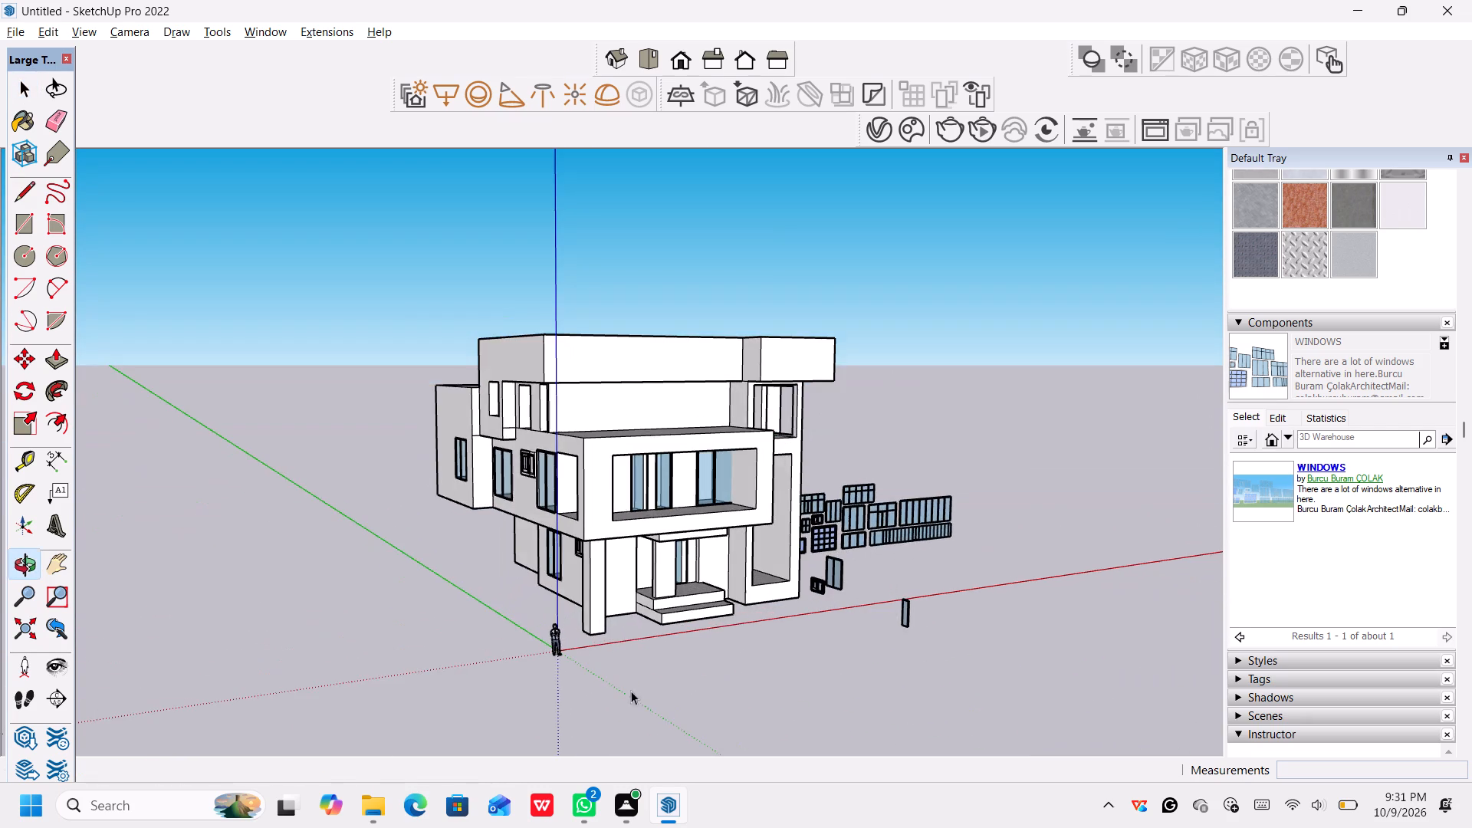
pyautogui.scroll(5, 681, 600)
pyautogui.moveTo(709, 583); pyautogui.dragTo(537, 589, button='middle')
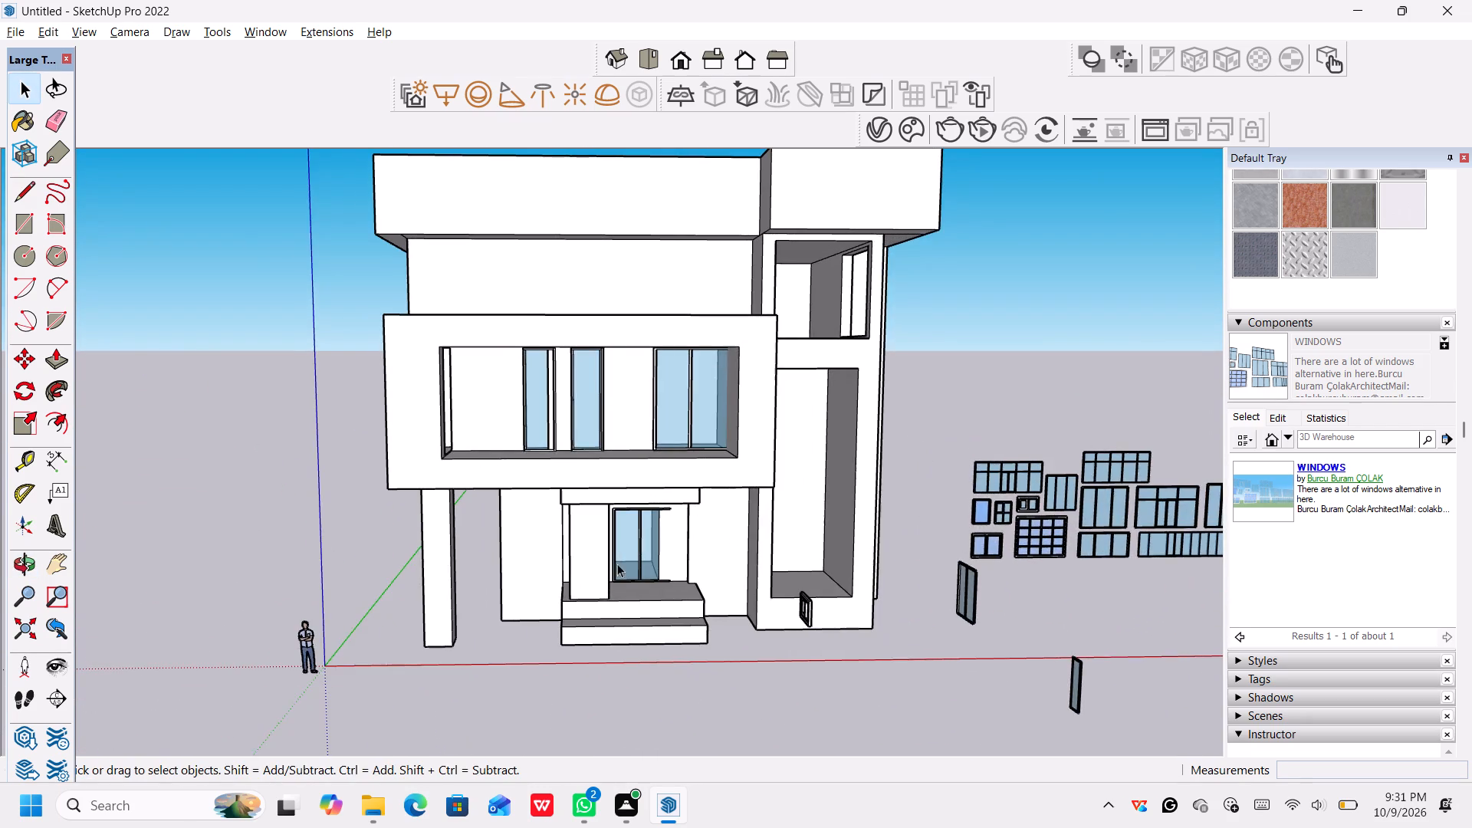
pyautogui.scroll(7, 624, 549)
pyautogui.moveTo(686, 557); pyautogui.dragTo(649, 535, button='middle')
pyautogui.scroll(3, 659, 508)
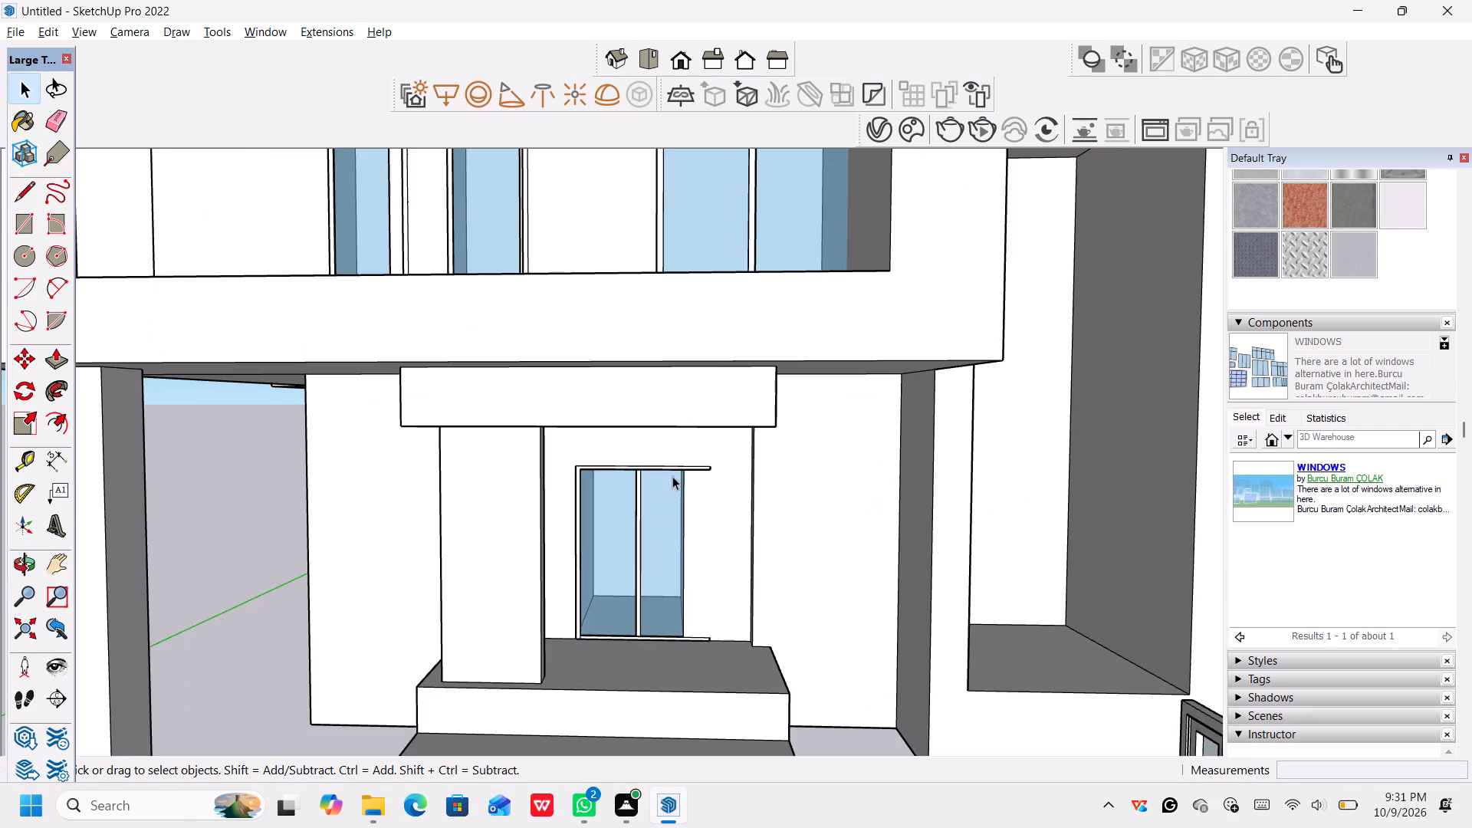
pyautogui.click(672, 467)
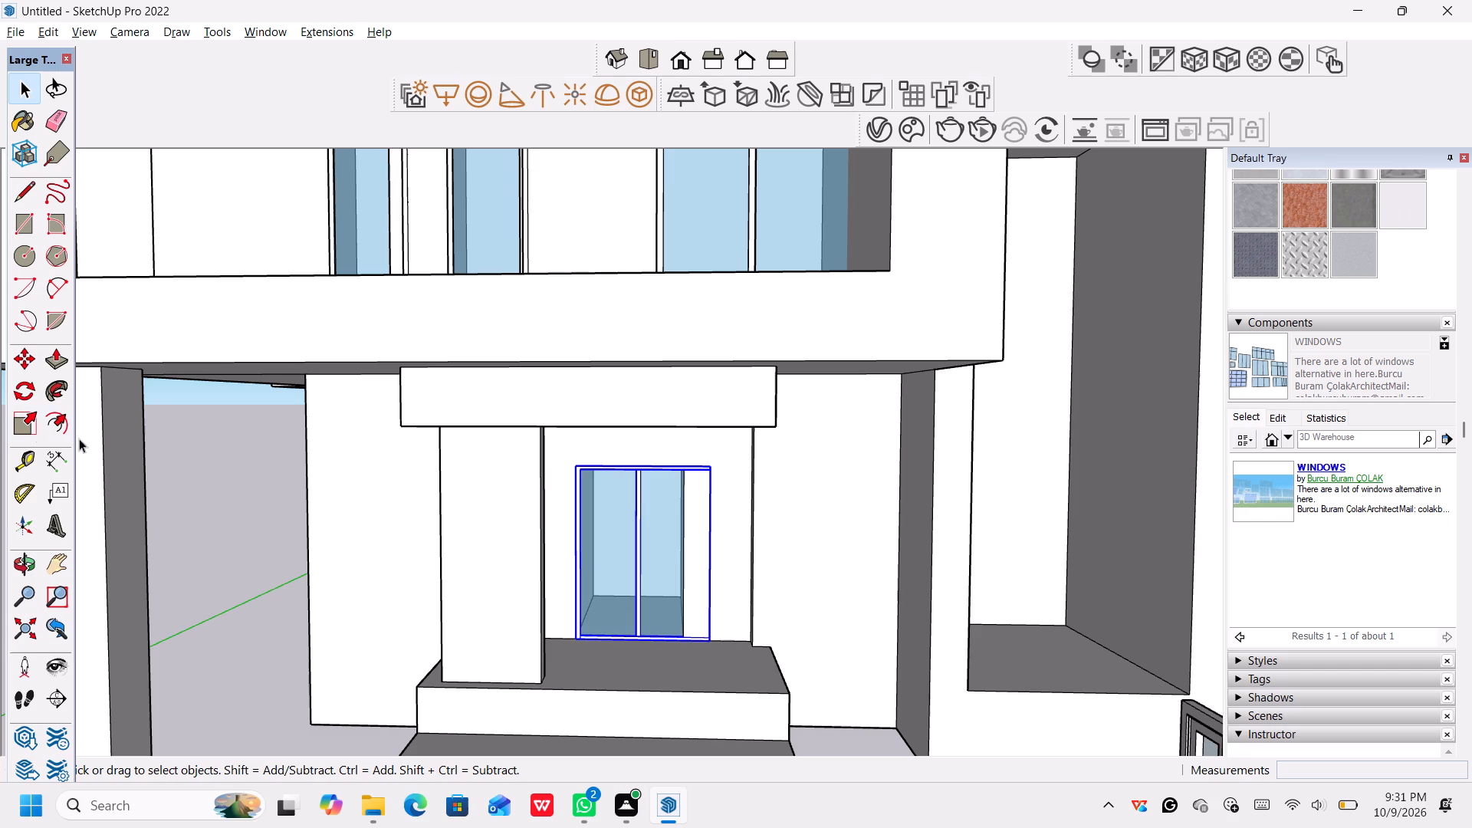
pyautogui.click(28, 429)
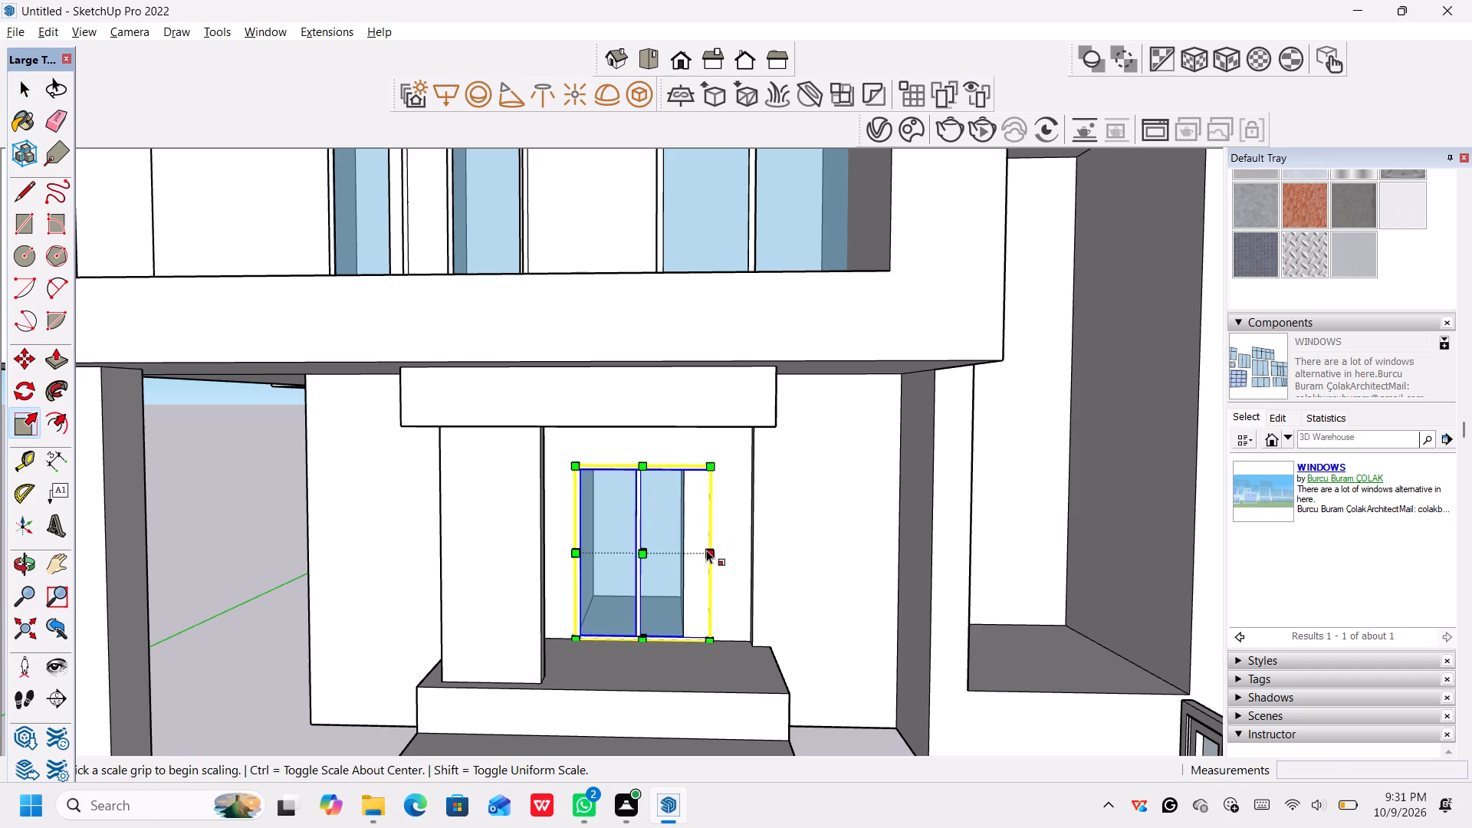
pyautogui.click(706, 550)
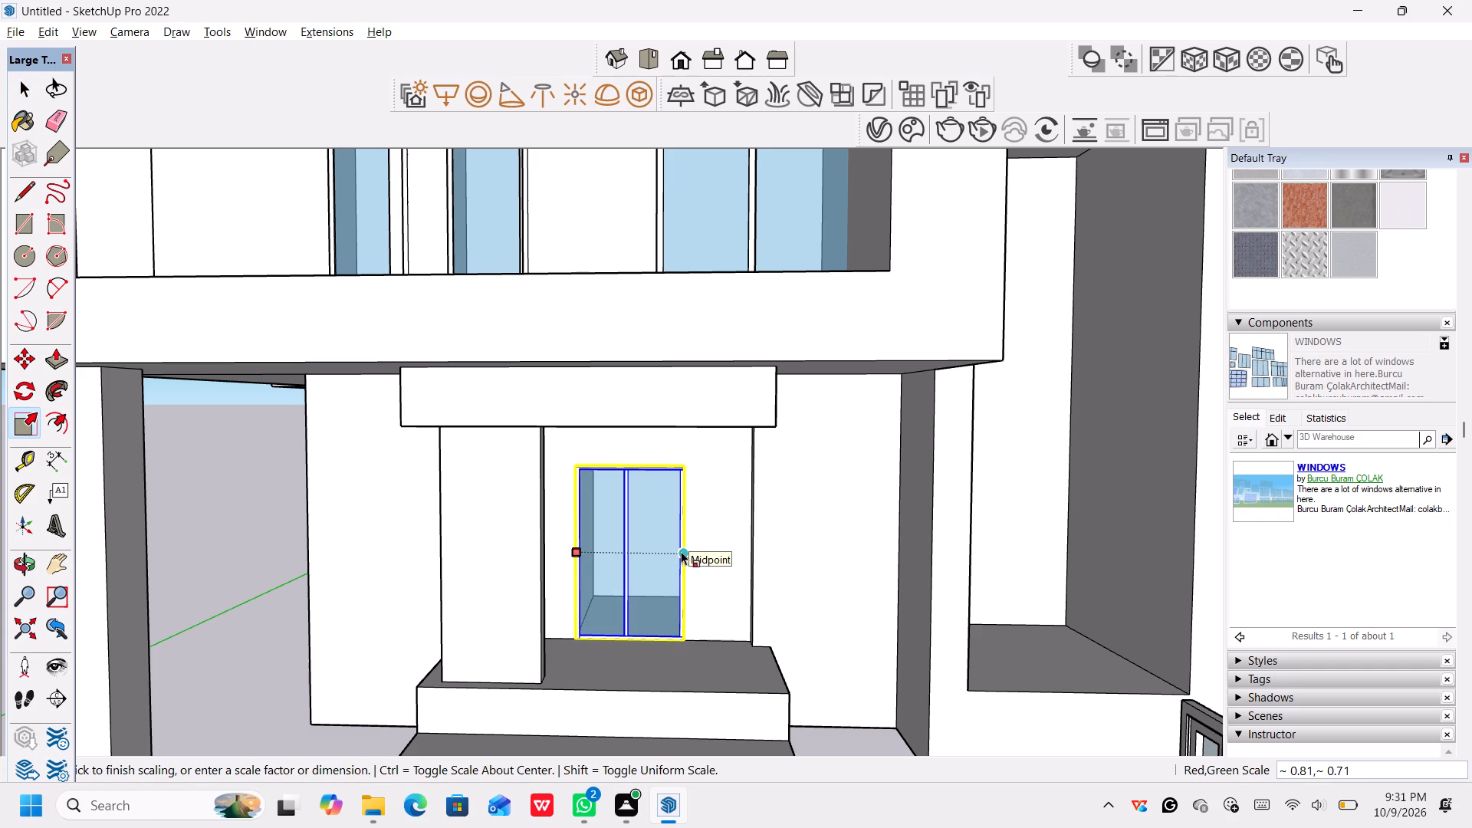
pyautogui.click(681, 551)
pyautogui.scroll(-7, 540, 649)
pyautogui.moveTo(426, 636); pyautogui.dragTo(558, 622, button='middle')
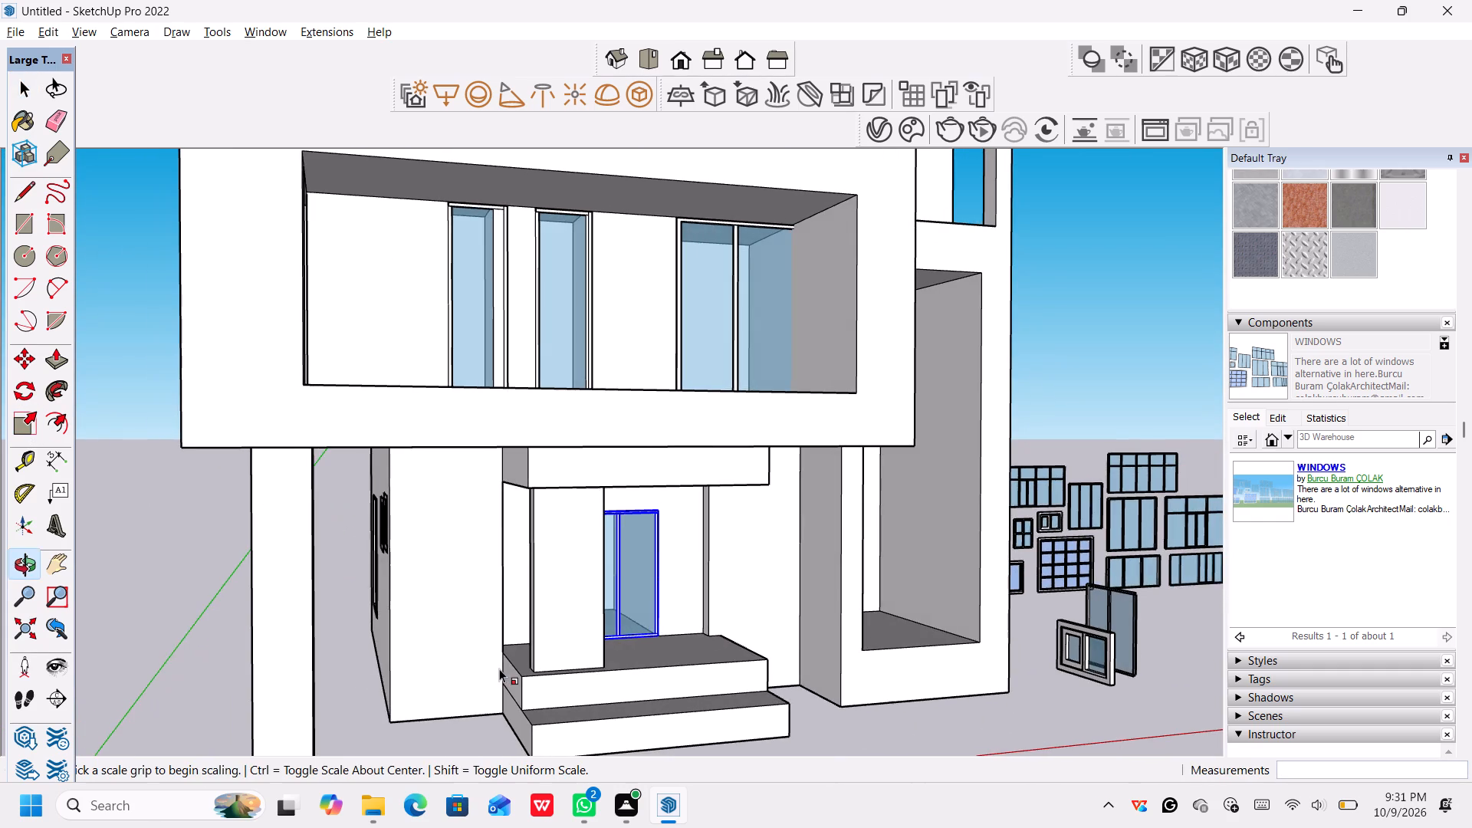
pyautogui.scroll(-5, 498, 672)
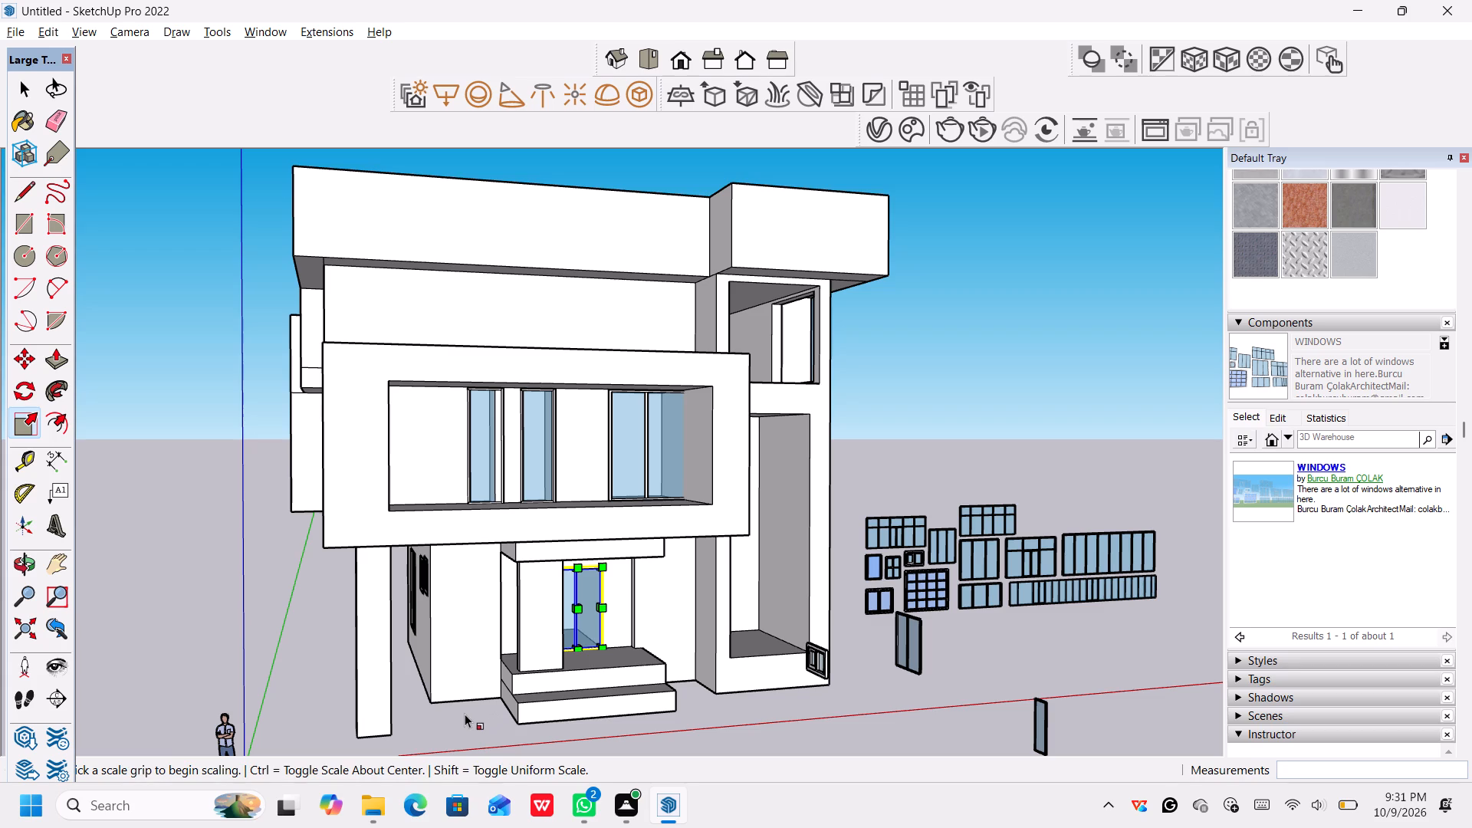
pyautogui.press('space')
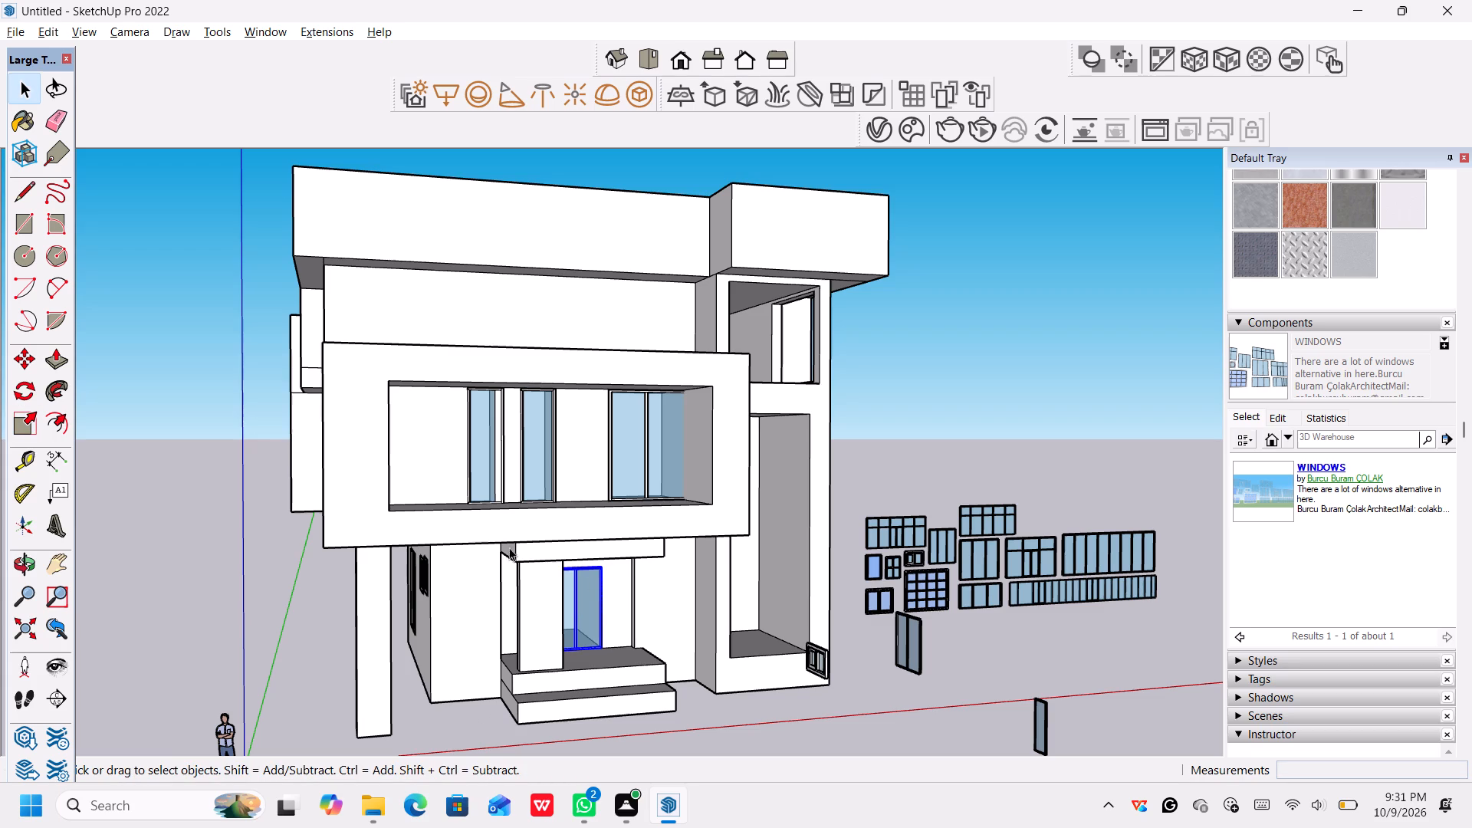
# Narrow the leftmost window in the front balcony recess to its opening's right edge with red and green factors of about 0.76 and 0.47.
pyautogui.scroll(3, 482, 460)
pyautogui.scroll(-1, 482, 458)
pyautogui.scroll(4, 498, 444)
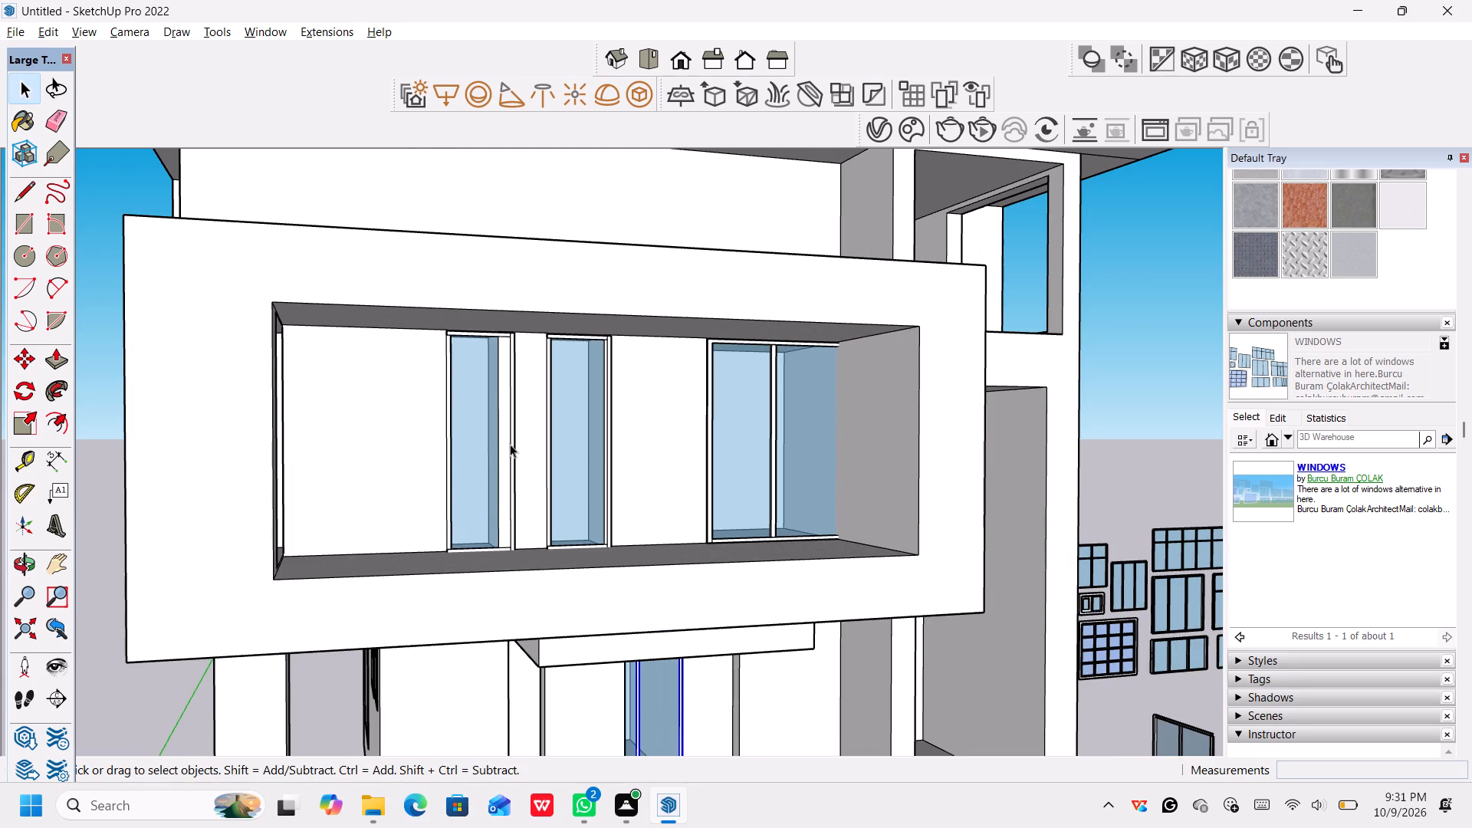
pyautogui.click(510, 444)
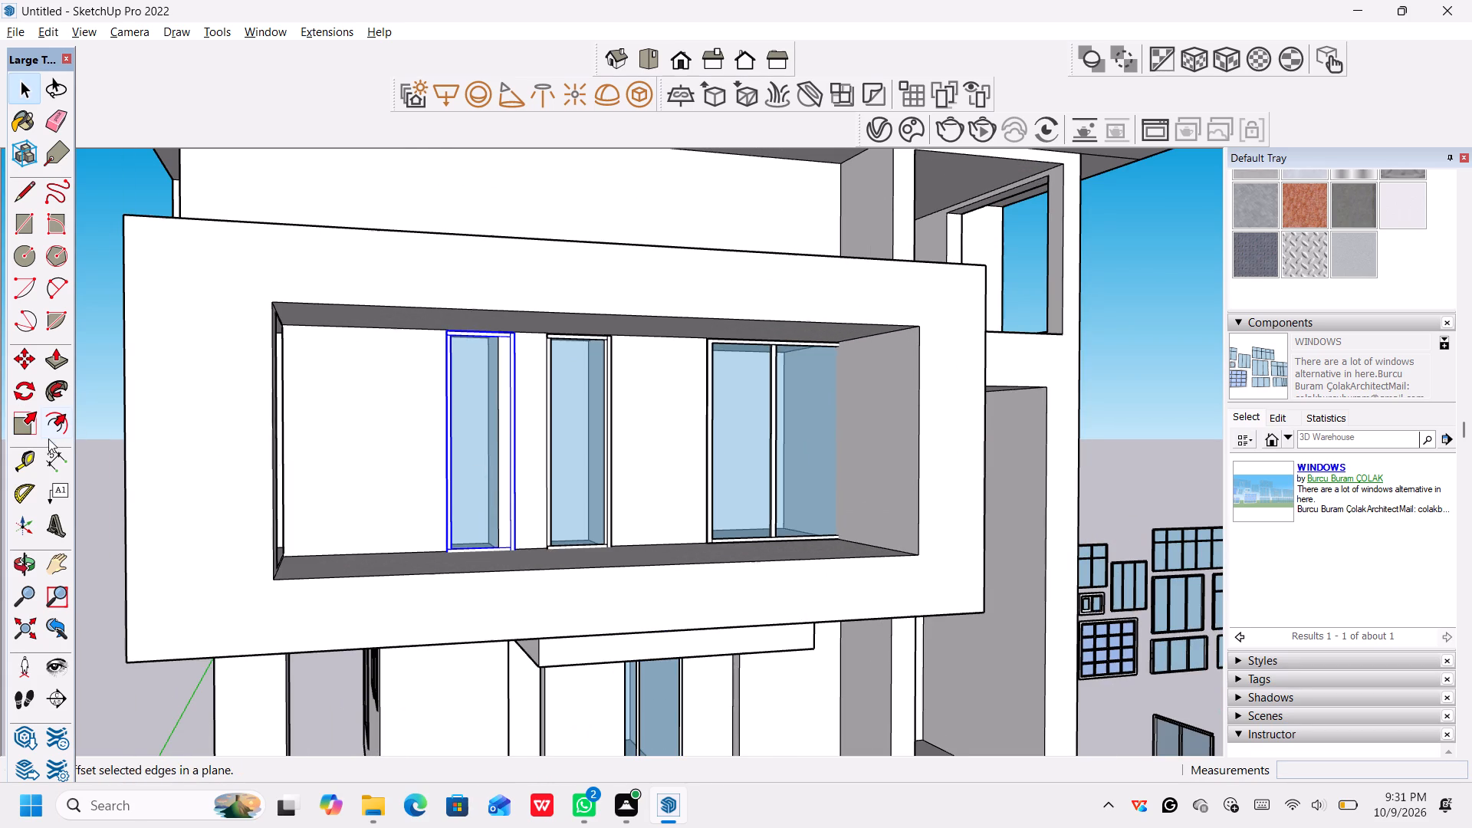
pyautogui.click(25, 428)
pyautogui.scroll(4, 544, 451)
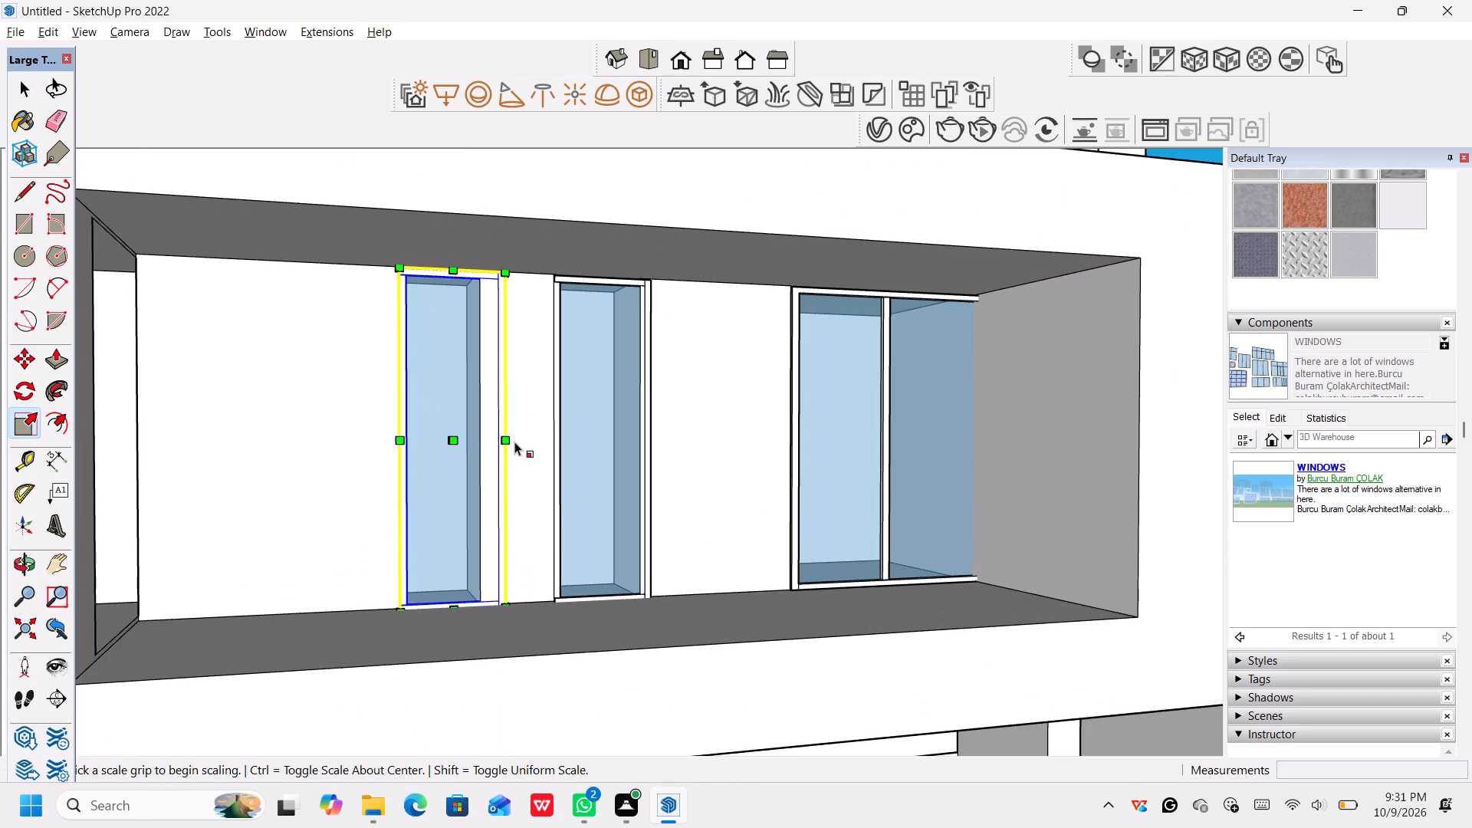
pyautogui.click(504, 440)
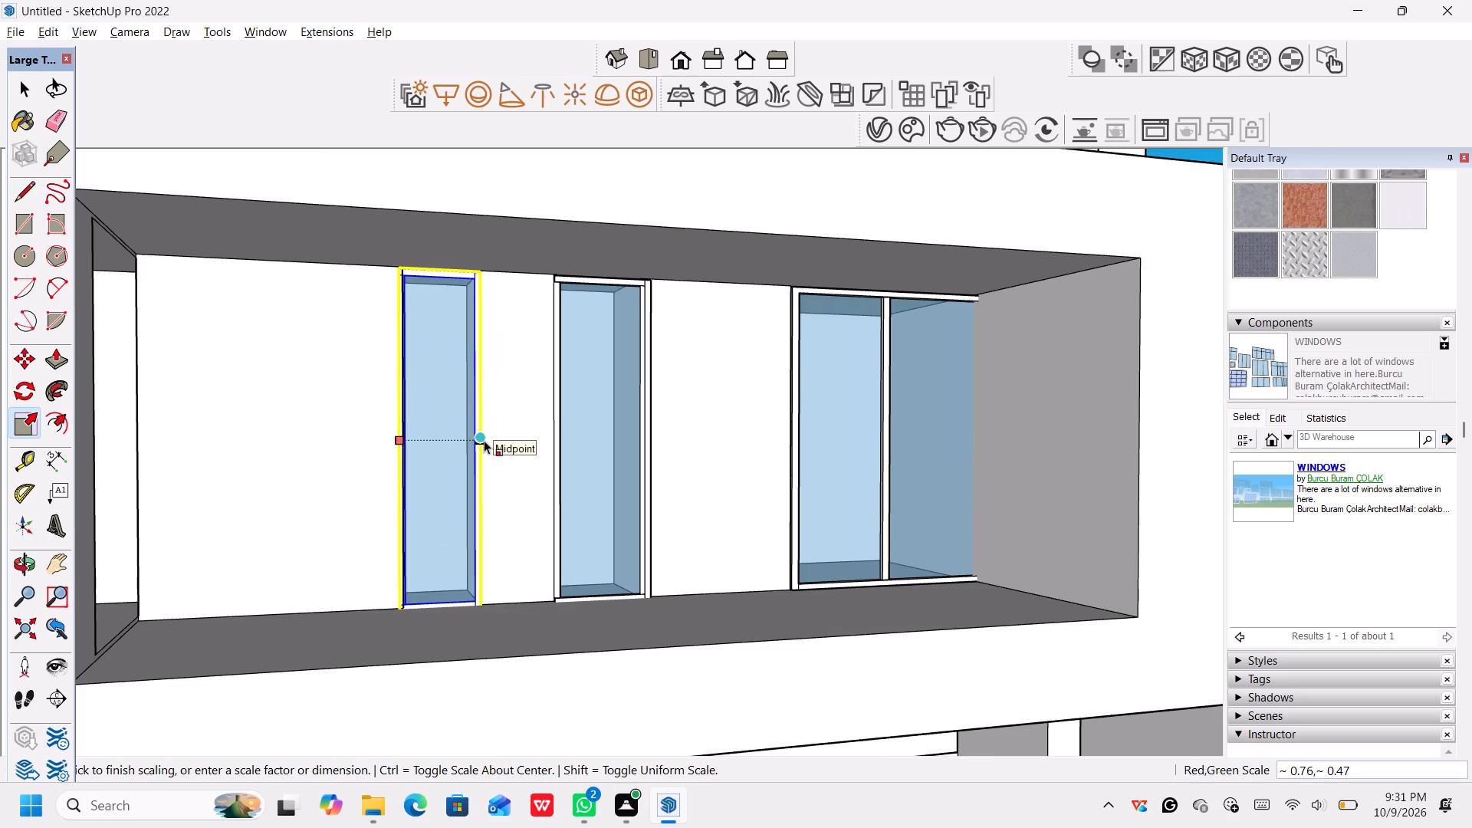
pyautogui.scroll(5, 477, 441)
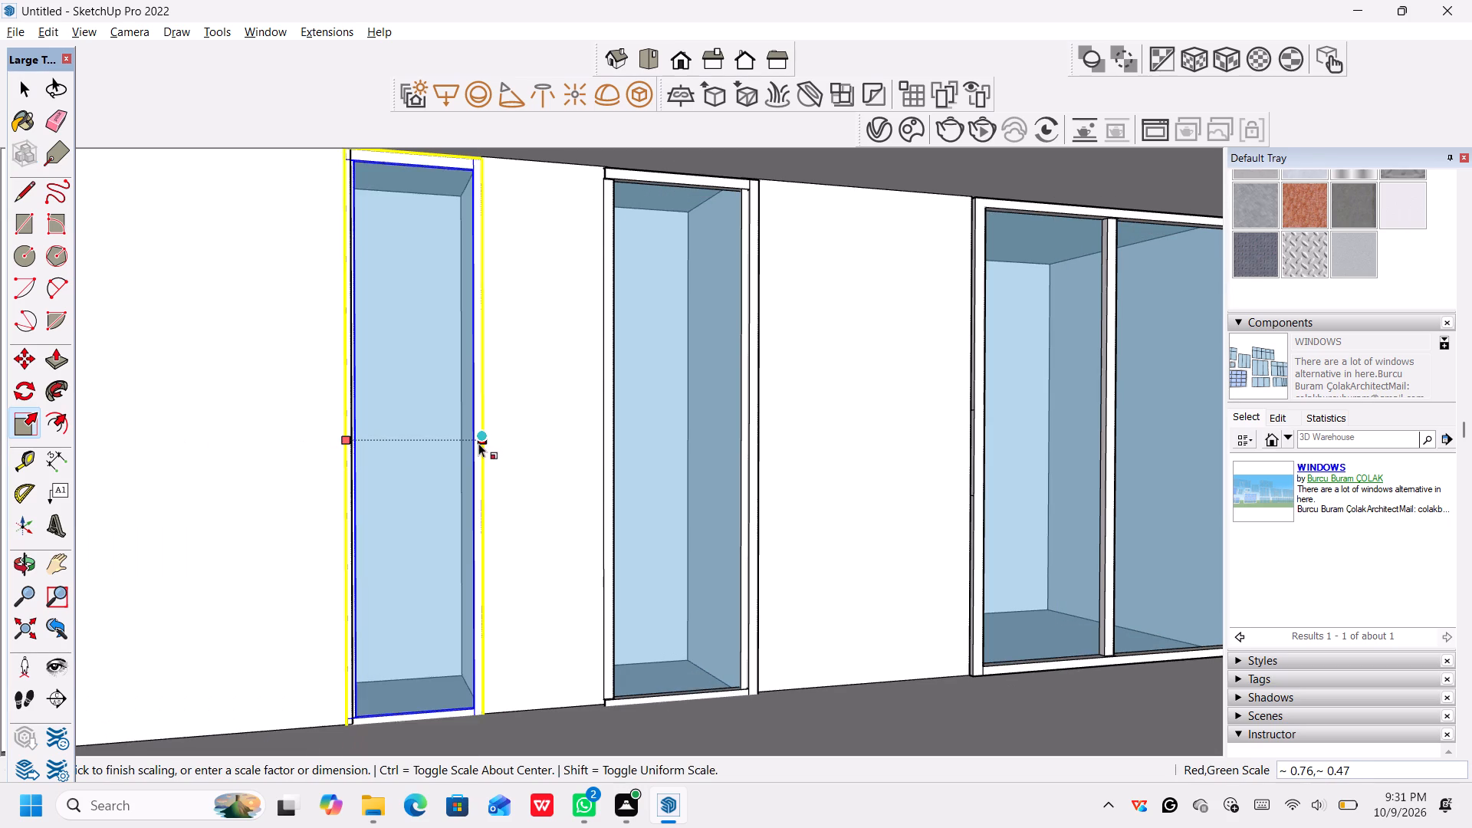
pyautogui.click(483, 440)
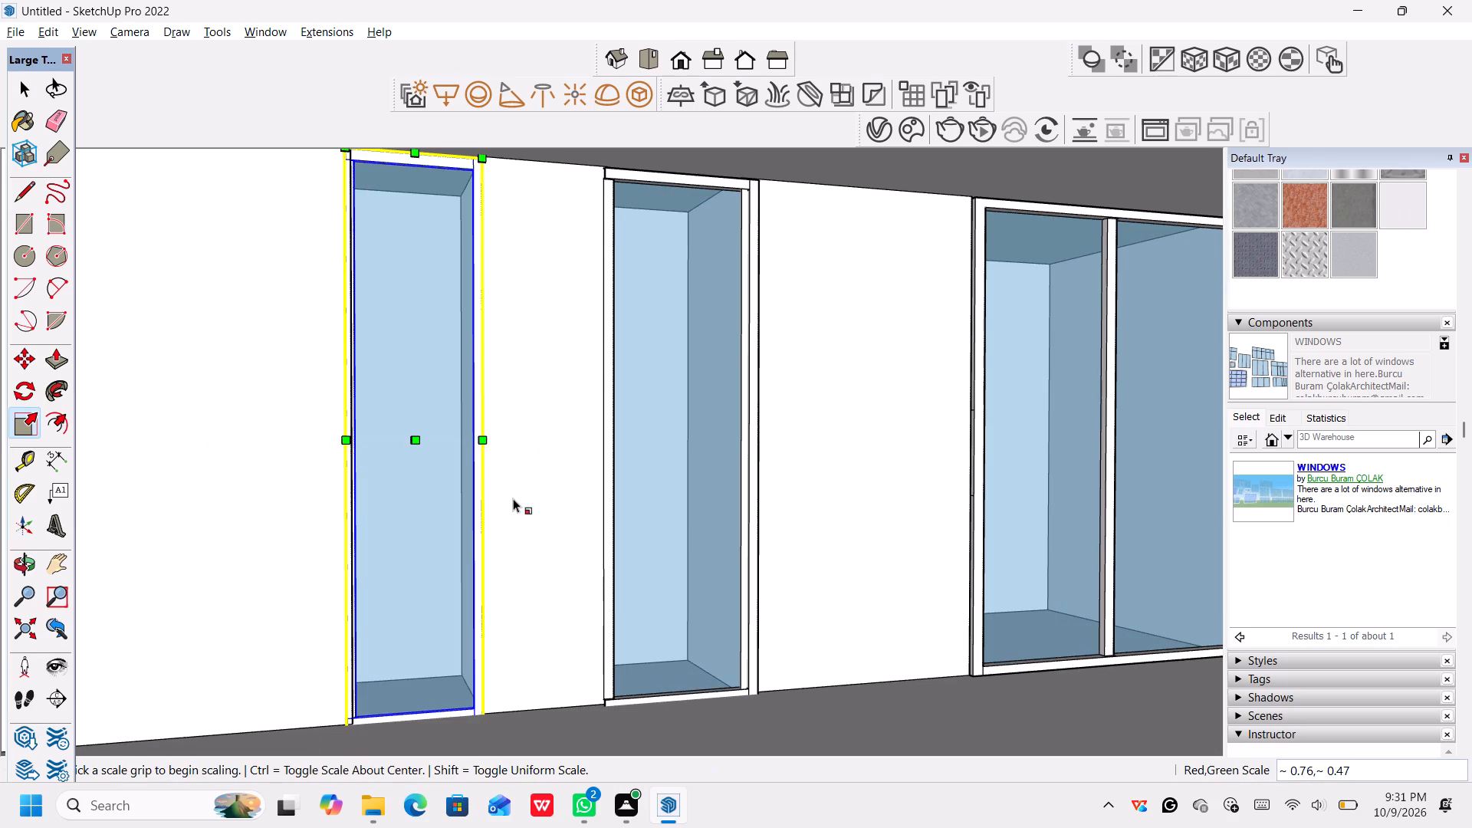
pyautogui.scroll(-14, 513, 501)
pyautogui.press('space')
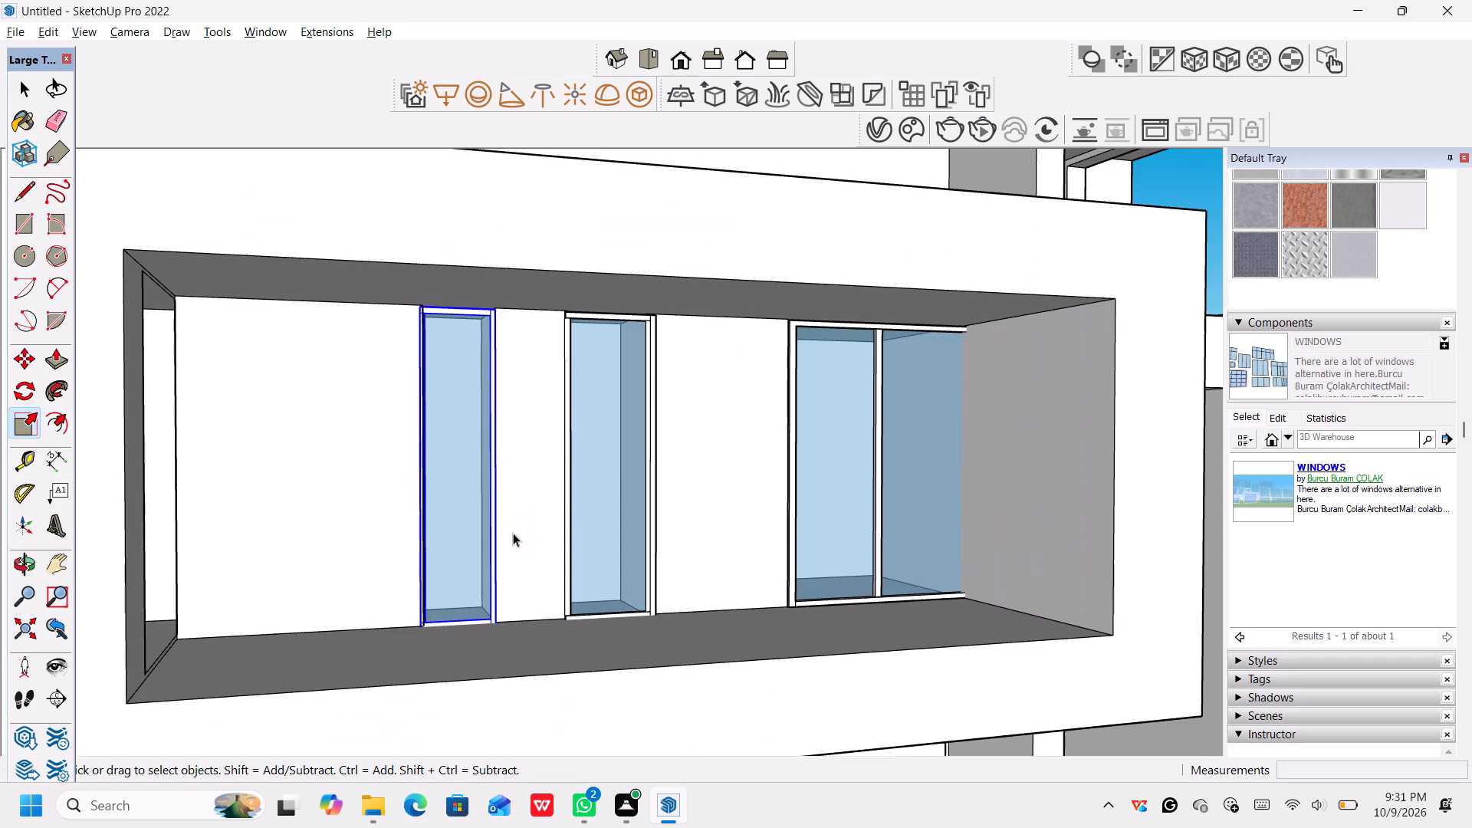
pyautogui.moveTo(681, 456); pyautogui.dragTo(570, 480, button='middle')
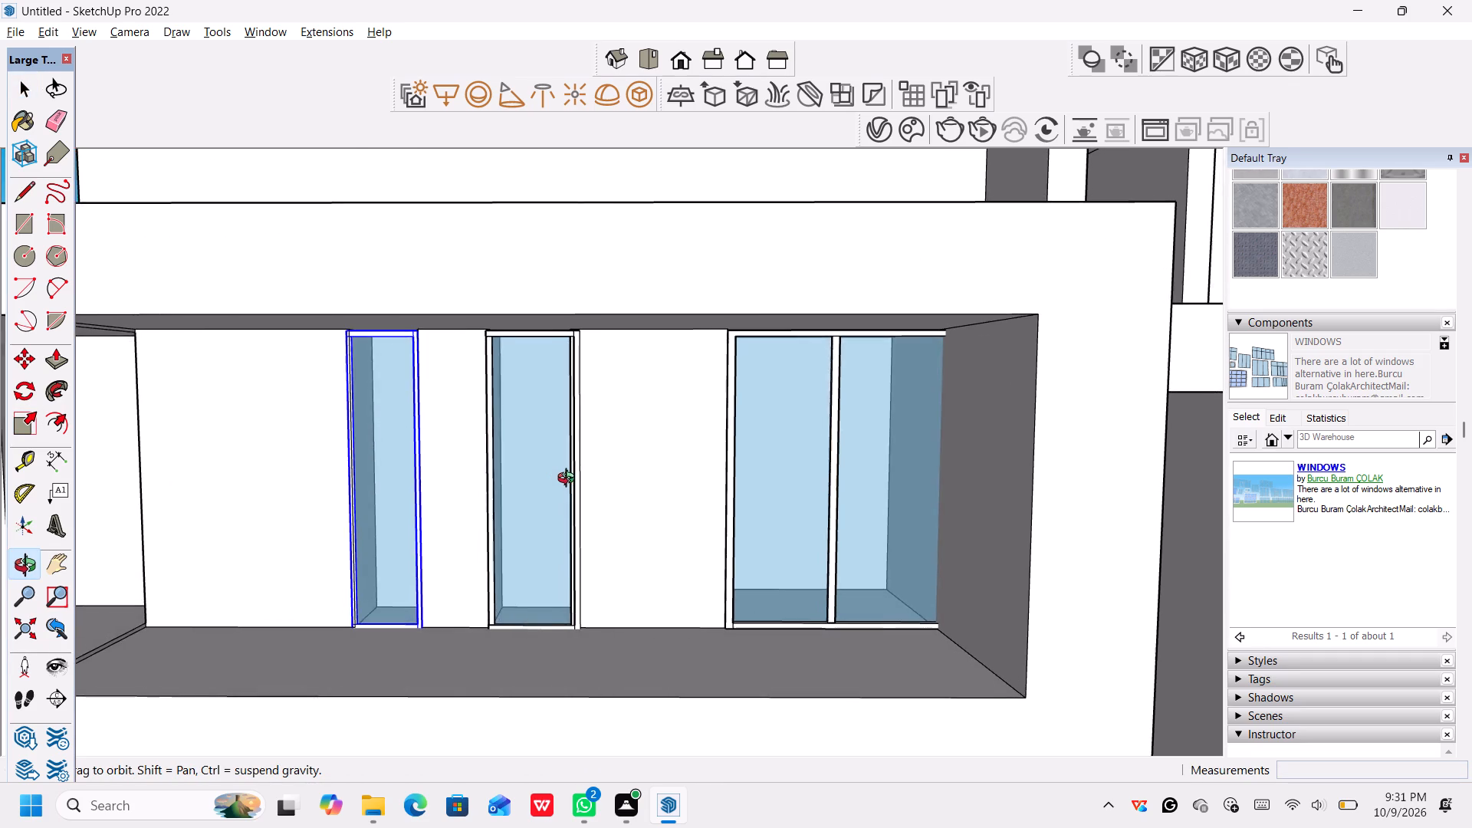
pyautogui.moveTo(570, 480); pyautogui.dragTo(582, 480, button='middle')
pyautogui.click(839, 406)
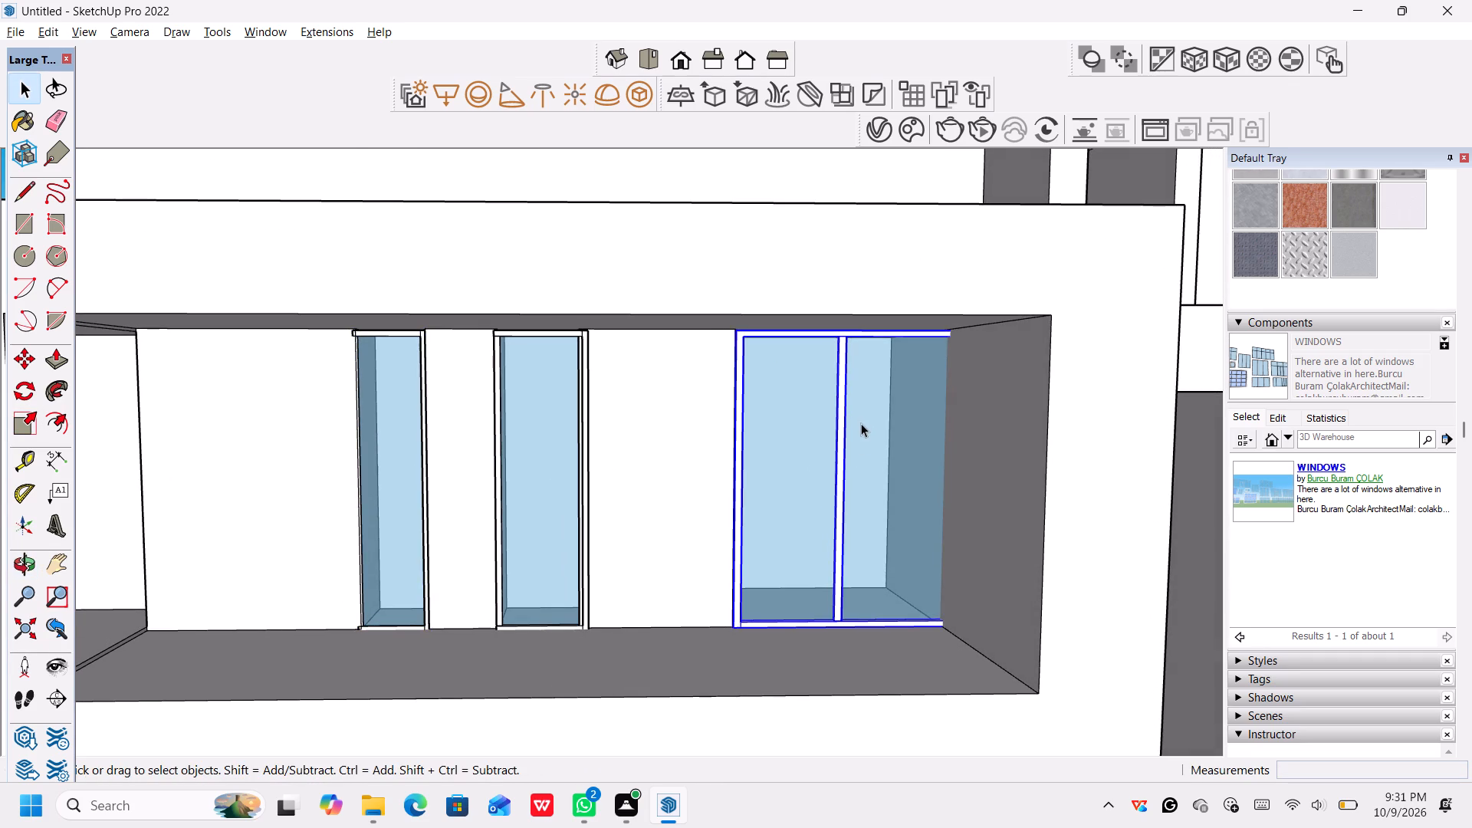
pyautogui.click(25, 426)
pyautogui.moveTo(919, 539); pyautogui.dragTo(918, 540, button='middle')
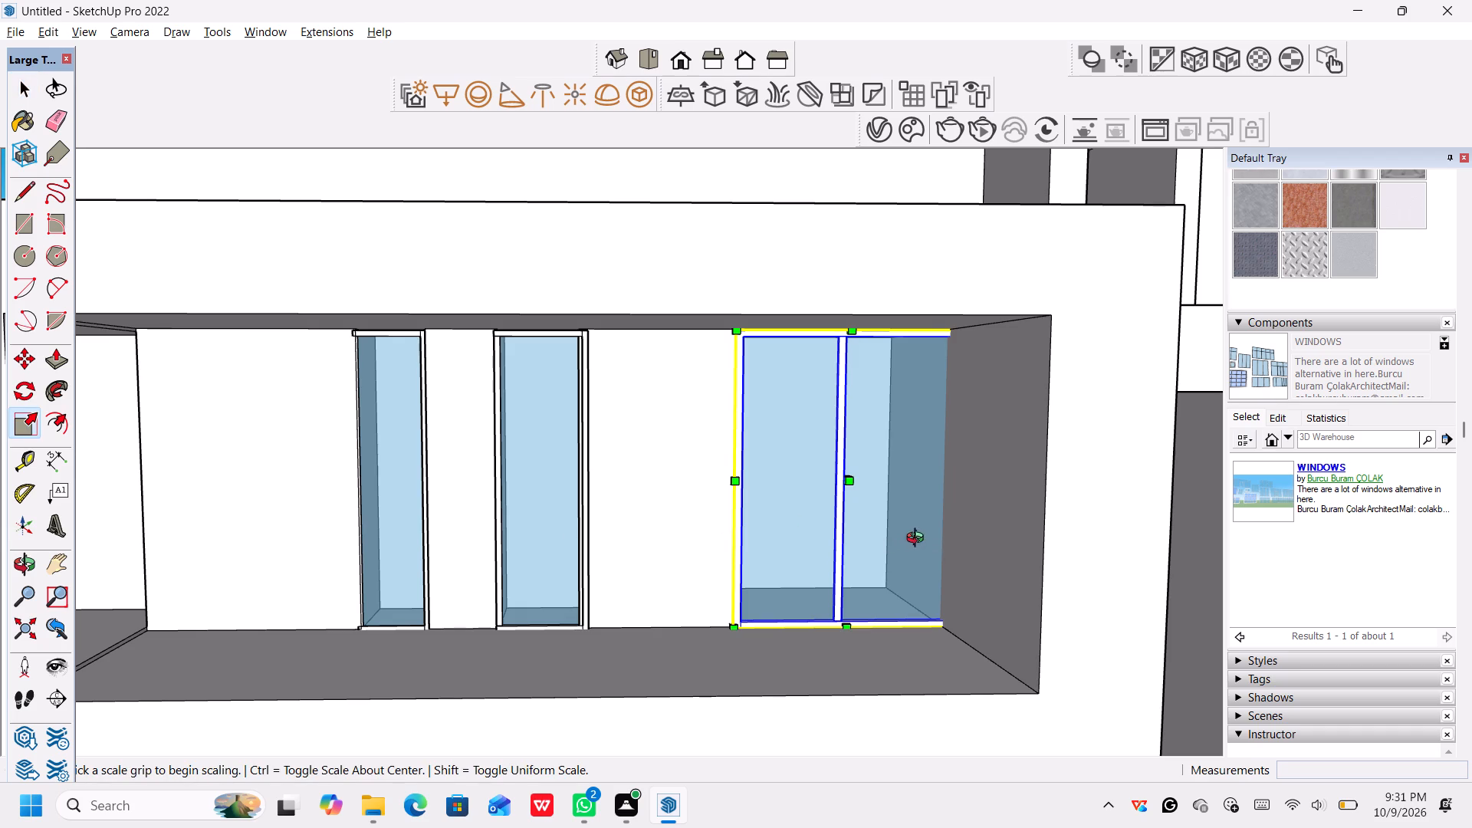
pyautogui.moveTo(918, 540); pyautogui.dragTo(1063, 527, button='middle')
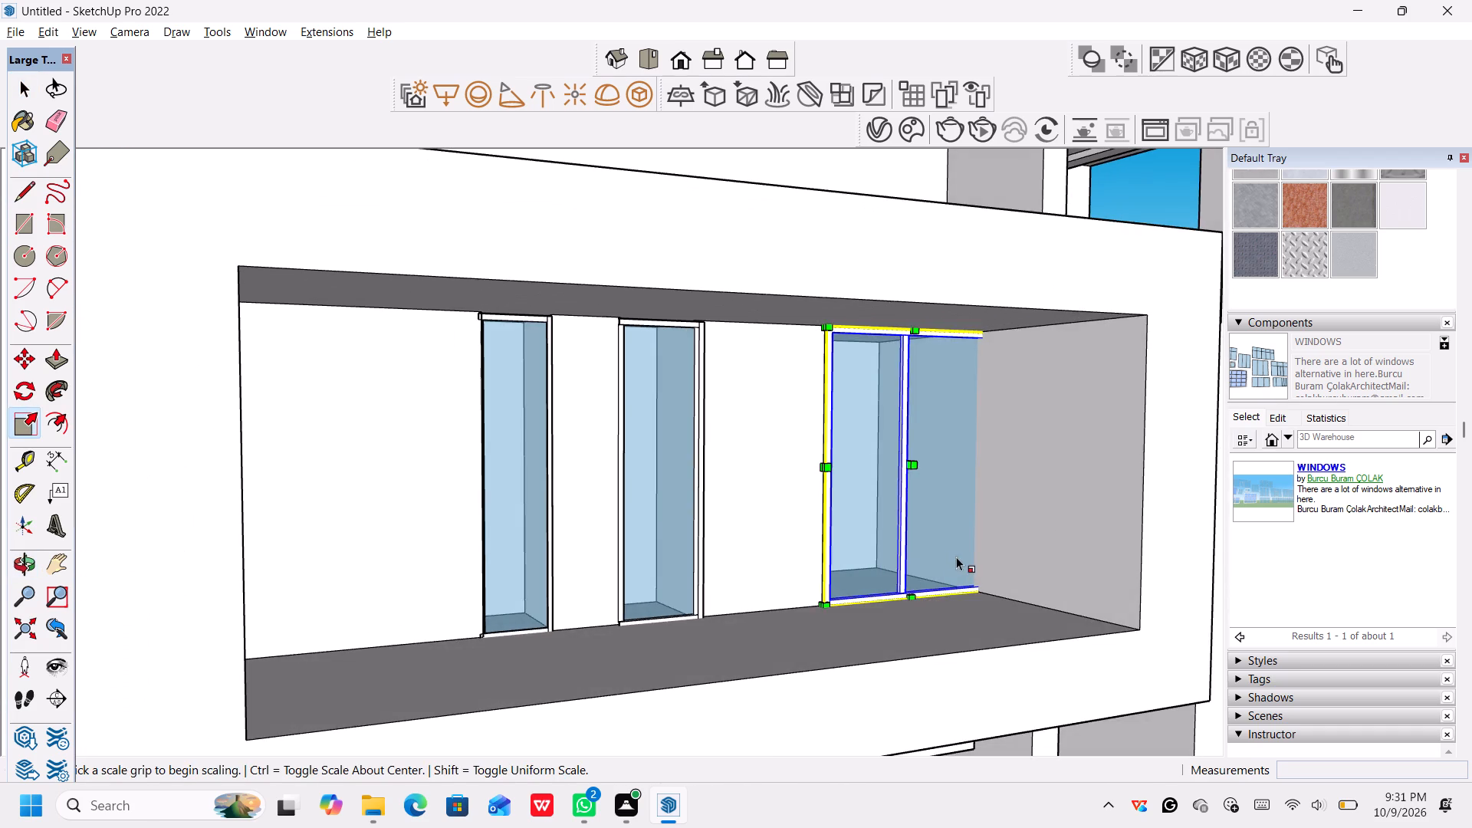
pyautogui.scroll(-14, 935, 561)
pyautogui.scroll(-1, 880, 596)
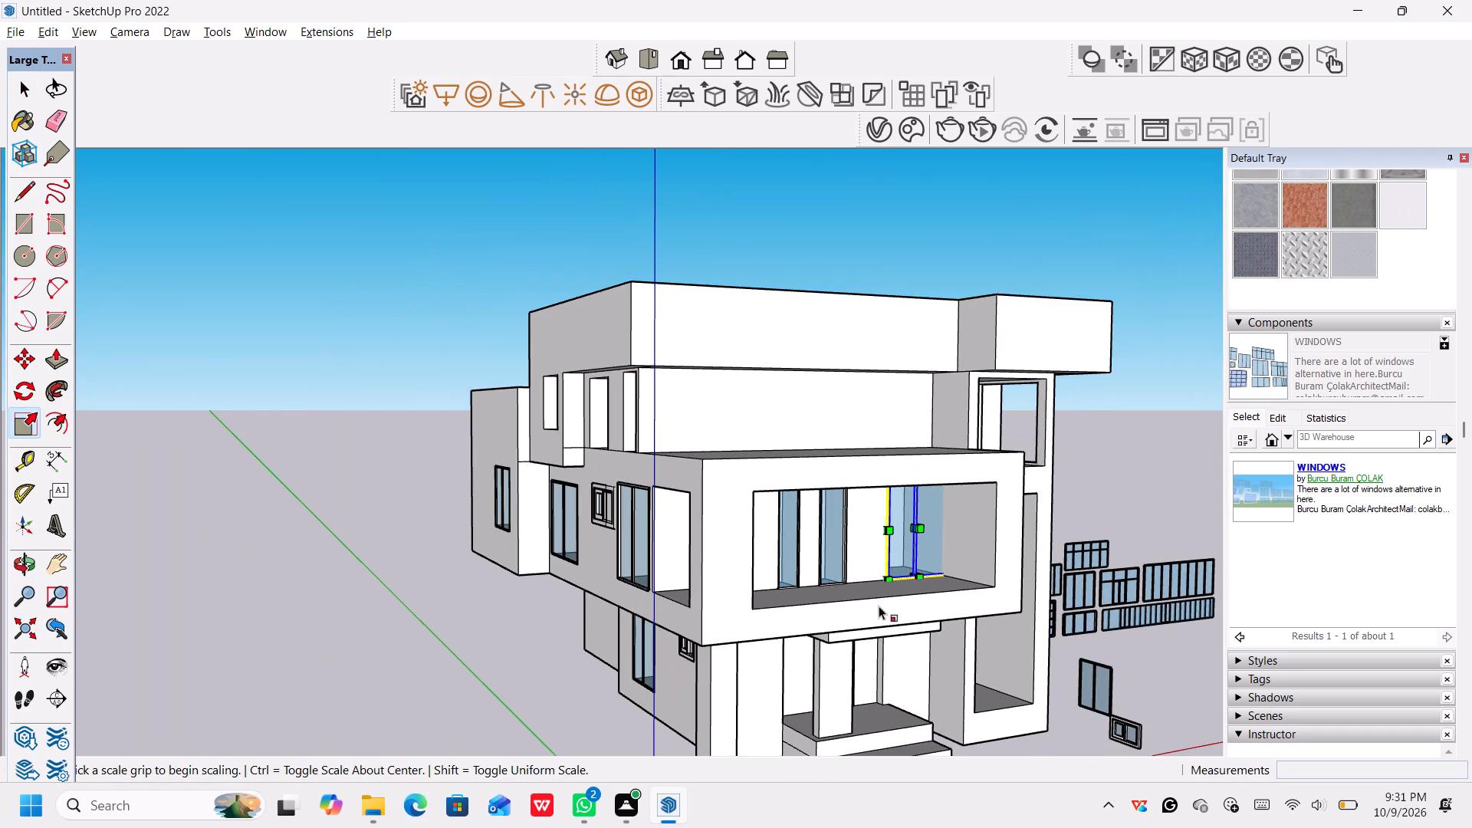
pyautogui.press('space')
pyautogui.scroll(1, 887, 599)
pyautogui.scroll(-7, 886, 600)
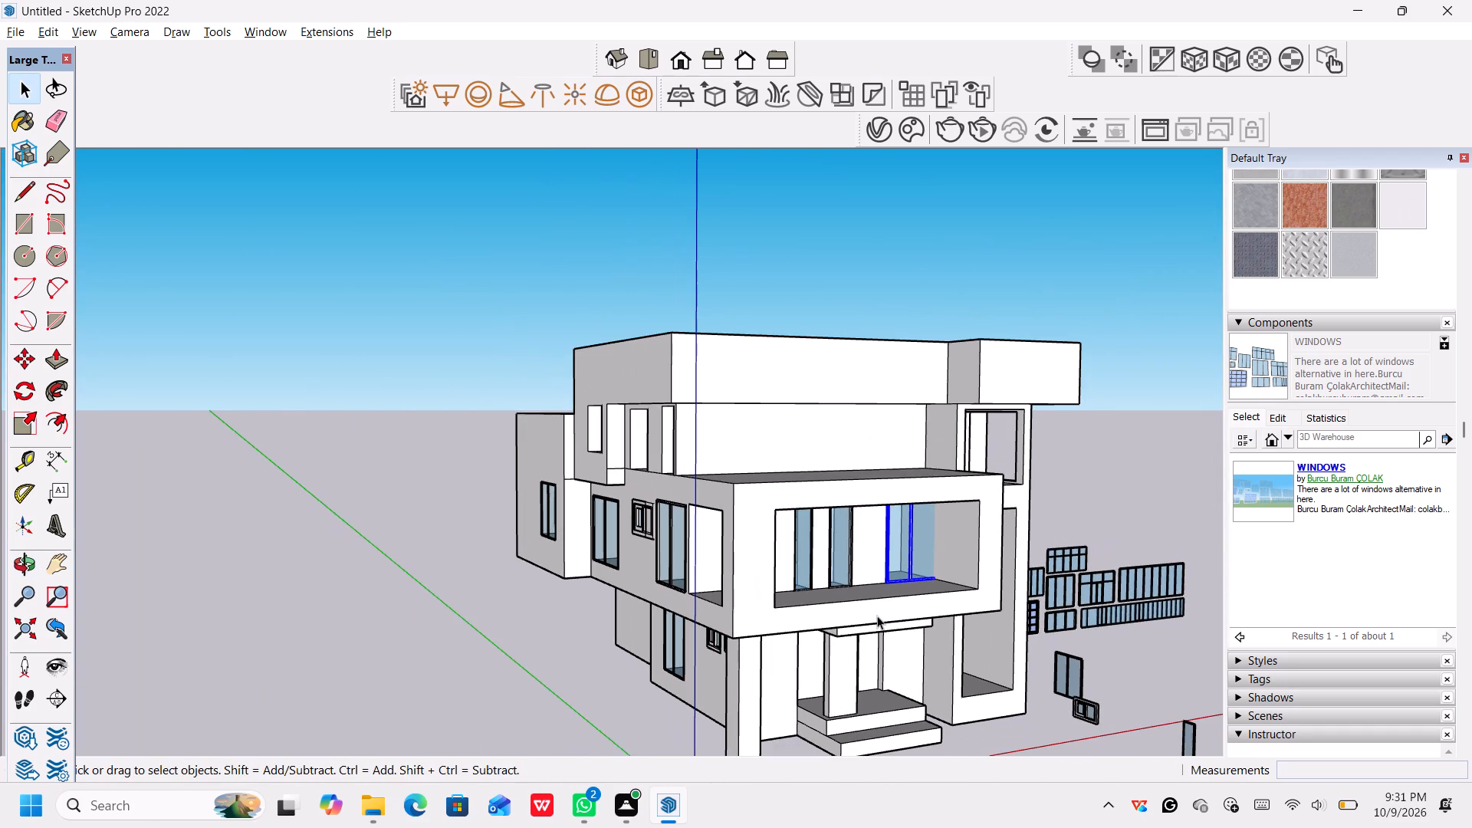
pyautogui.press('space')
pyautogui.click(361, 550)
# Copy the two-panel window from the rear block's side wall to the lower corner of the top floor's tall side opening.
pyautogui.moveTo(402, 536); pyautogui.dragTo(472, 551, button='middle')
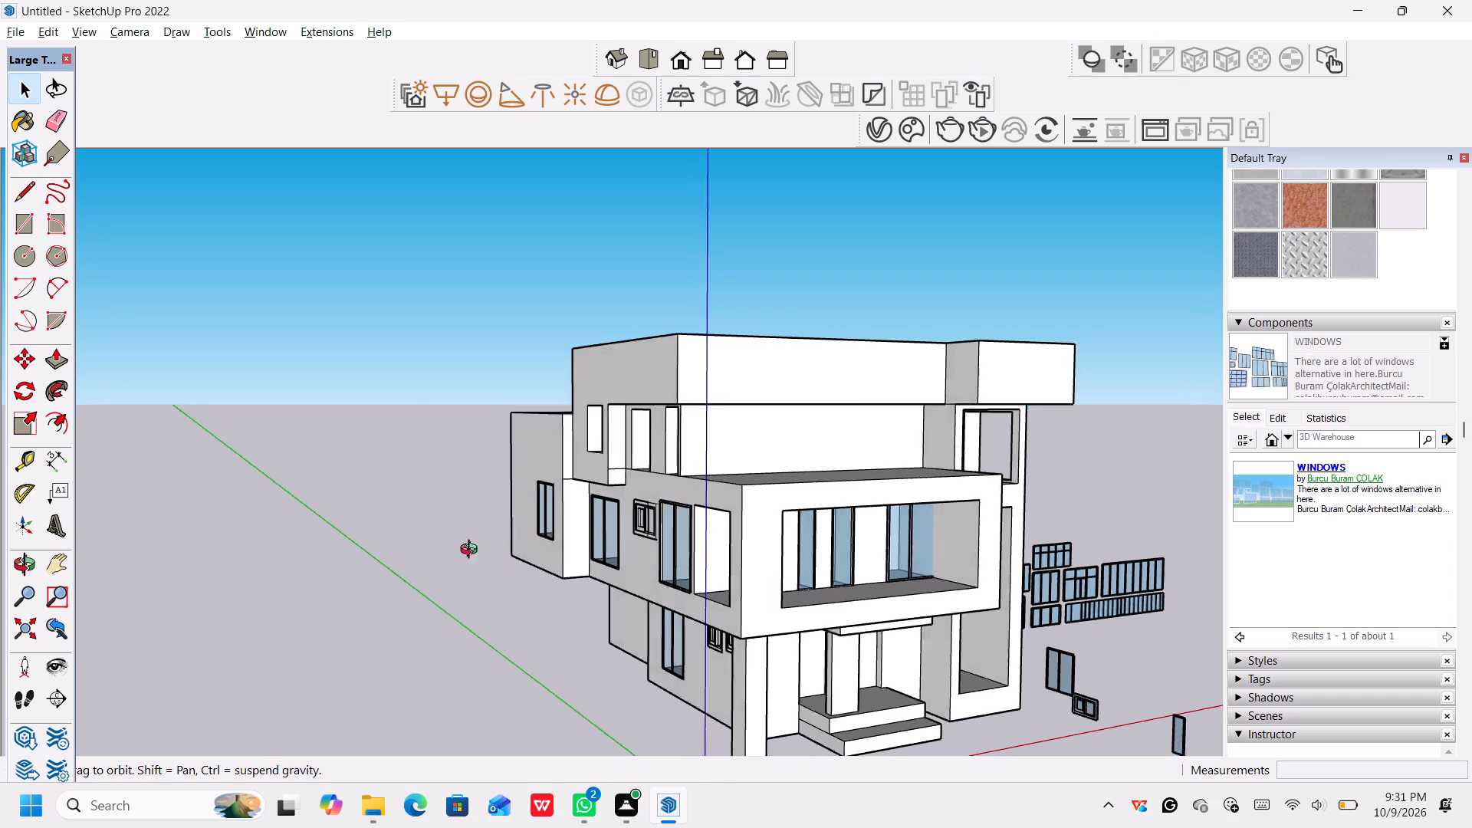
pyautogui.moveTo(472, 551); pyautogui.dragTo(766, 577, button='middle')
pyautogui.scroll(1, 664, 535)
pyautogui.moveTo(641, 553); pyautogui.dragTo(724, 527, button='middle')
pyautogui.scroll(1, 682, 625)
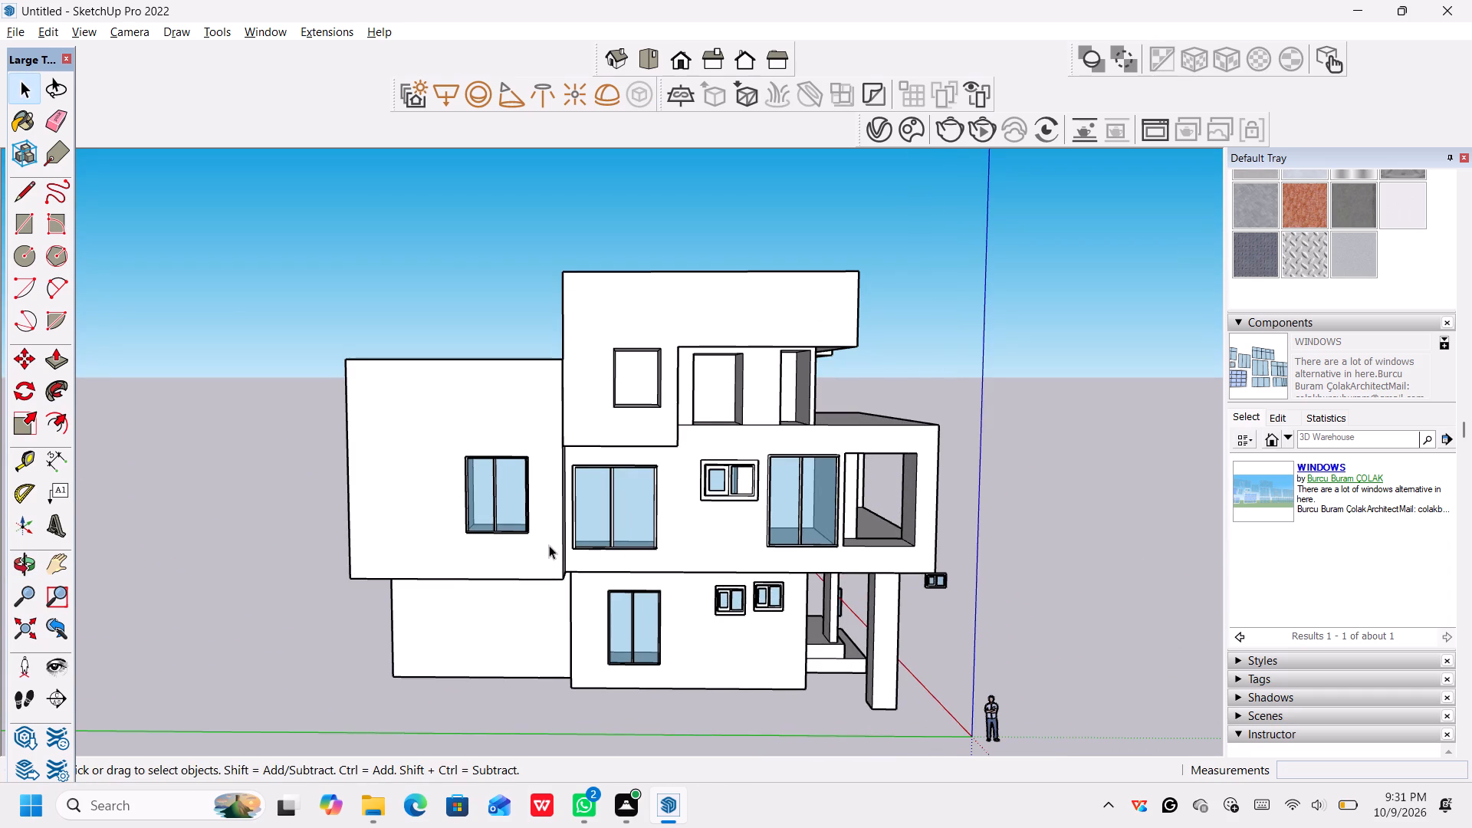
pyautogui.moveTo(547, 550); pyautogui.dragTo(534, 532, button='middle')
pyautogui.scroll(1, 504, 542)
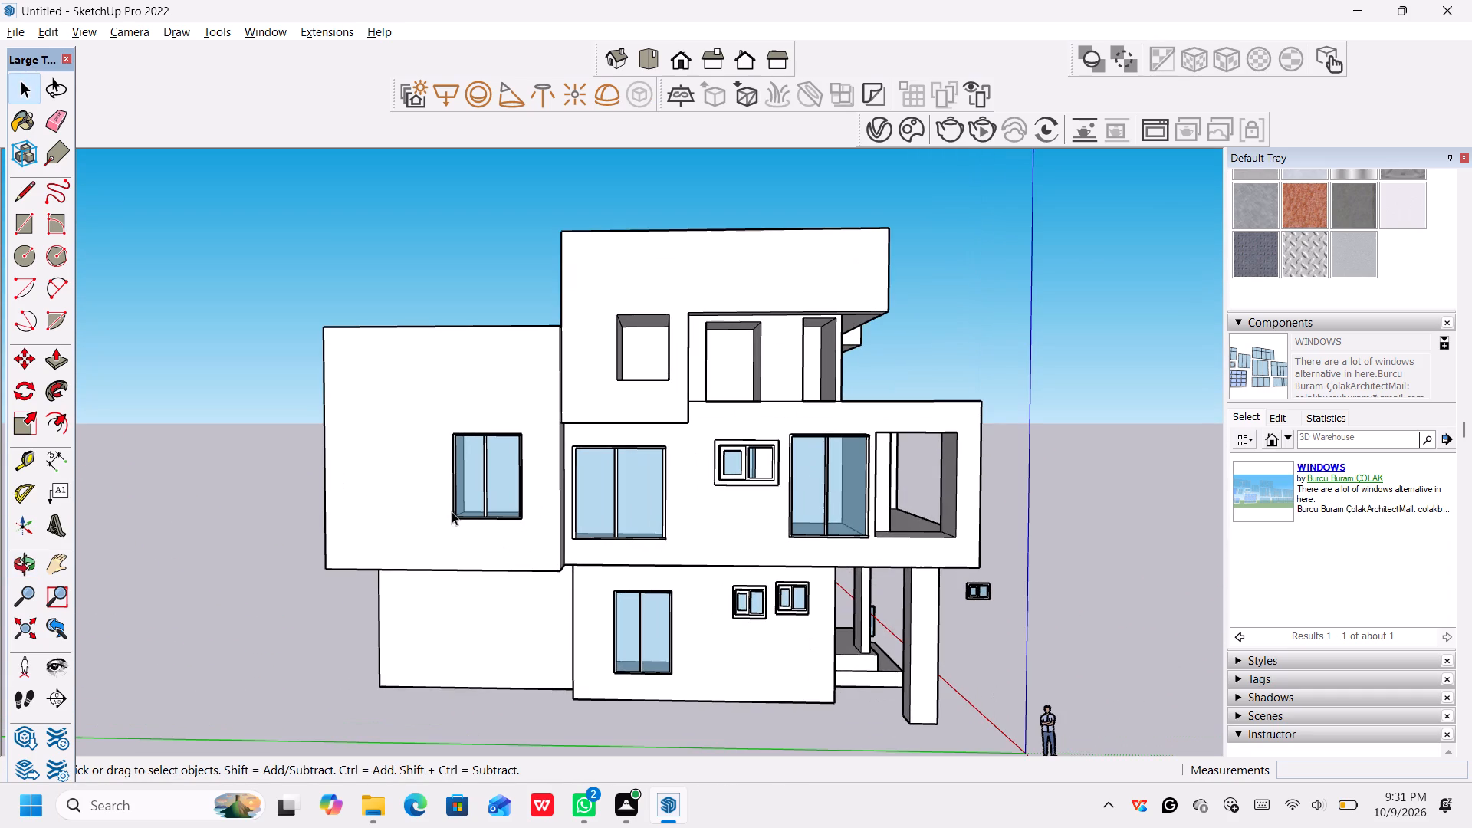
pyautogui.click(452, 511)
pyautogui.click(455, 511)
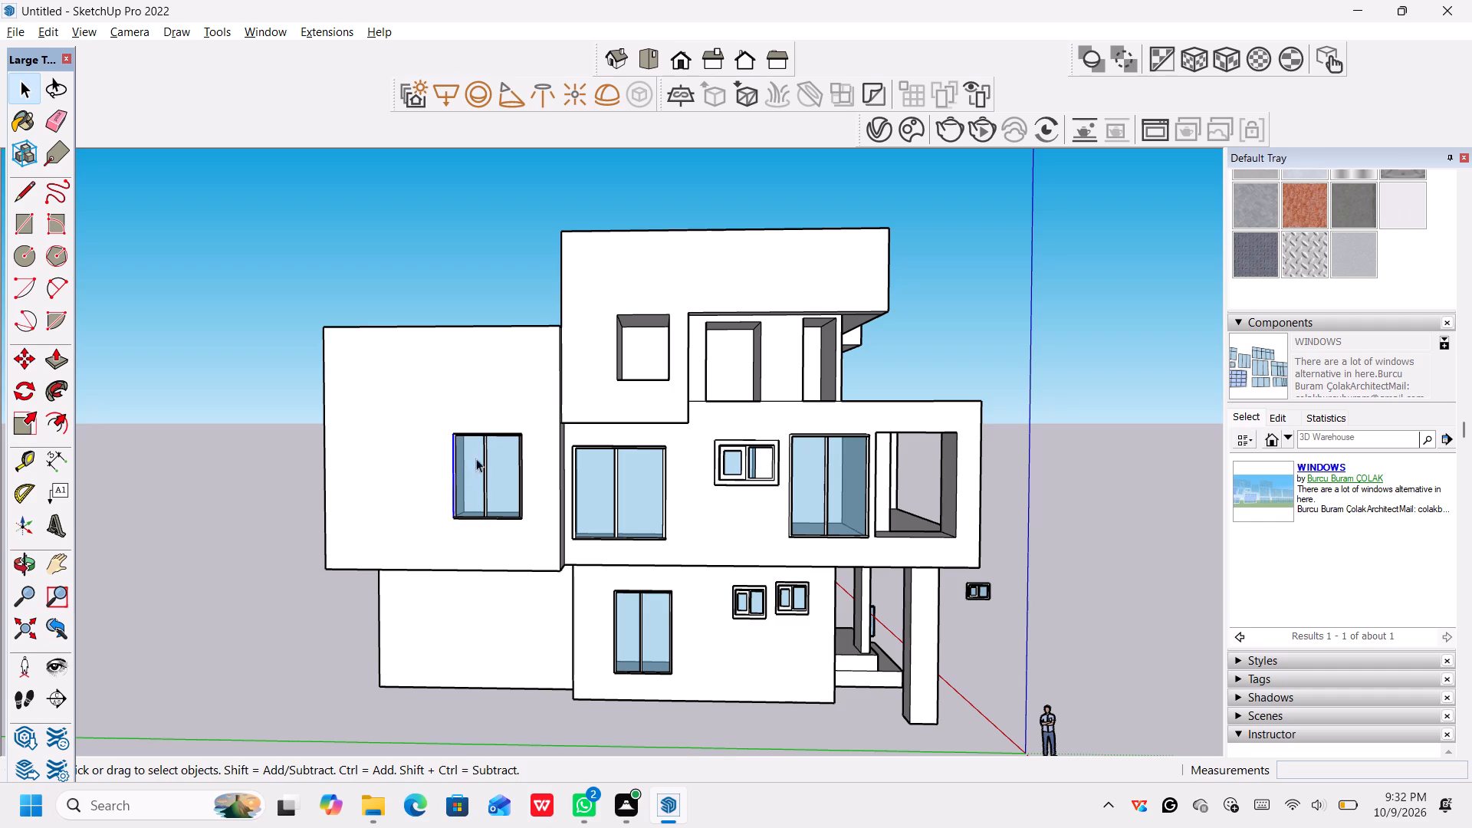
pyautogui.click(481, 461)
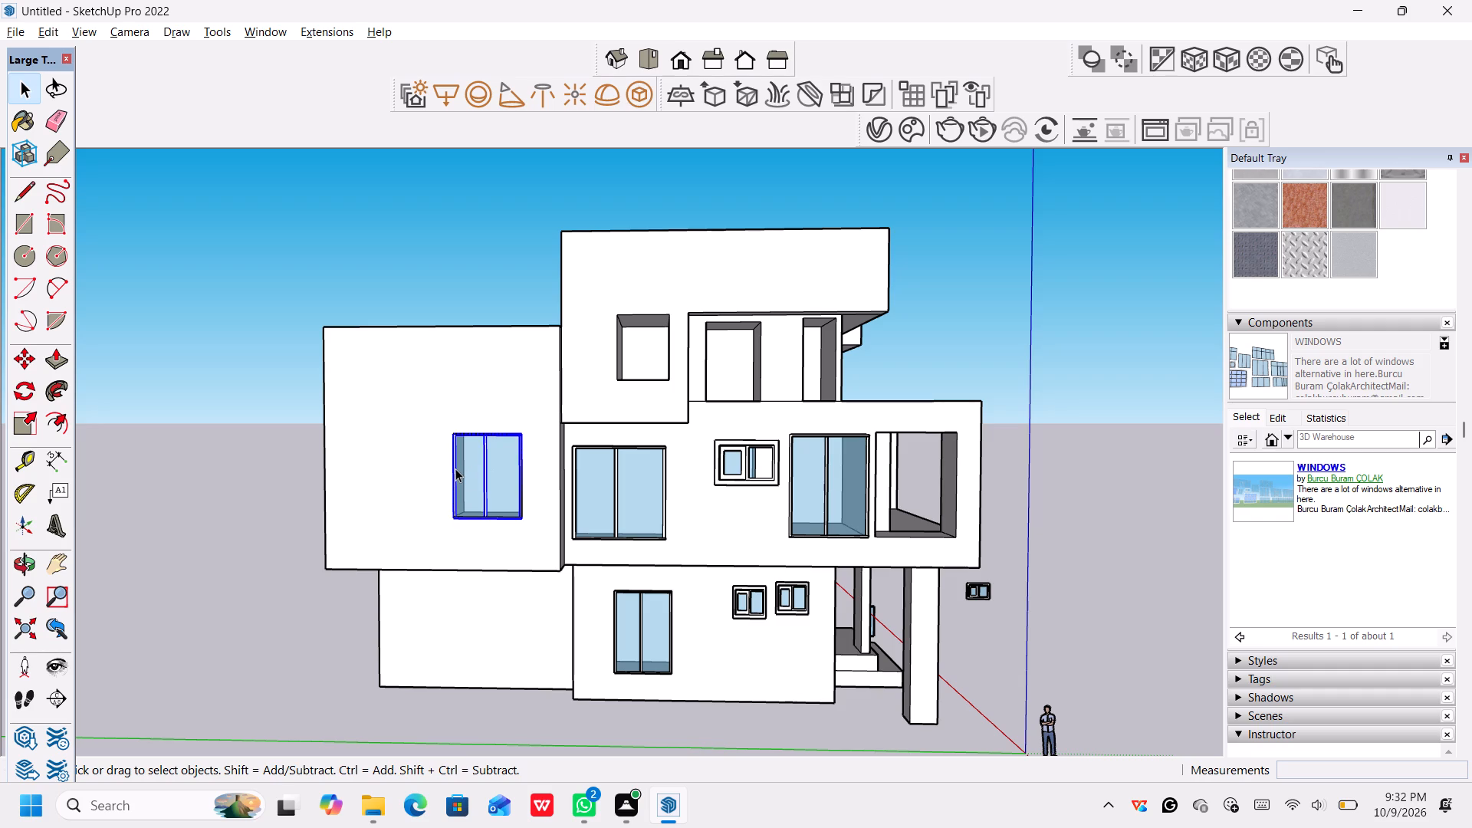
pyautogui.press('m')
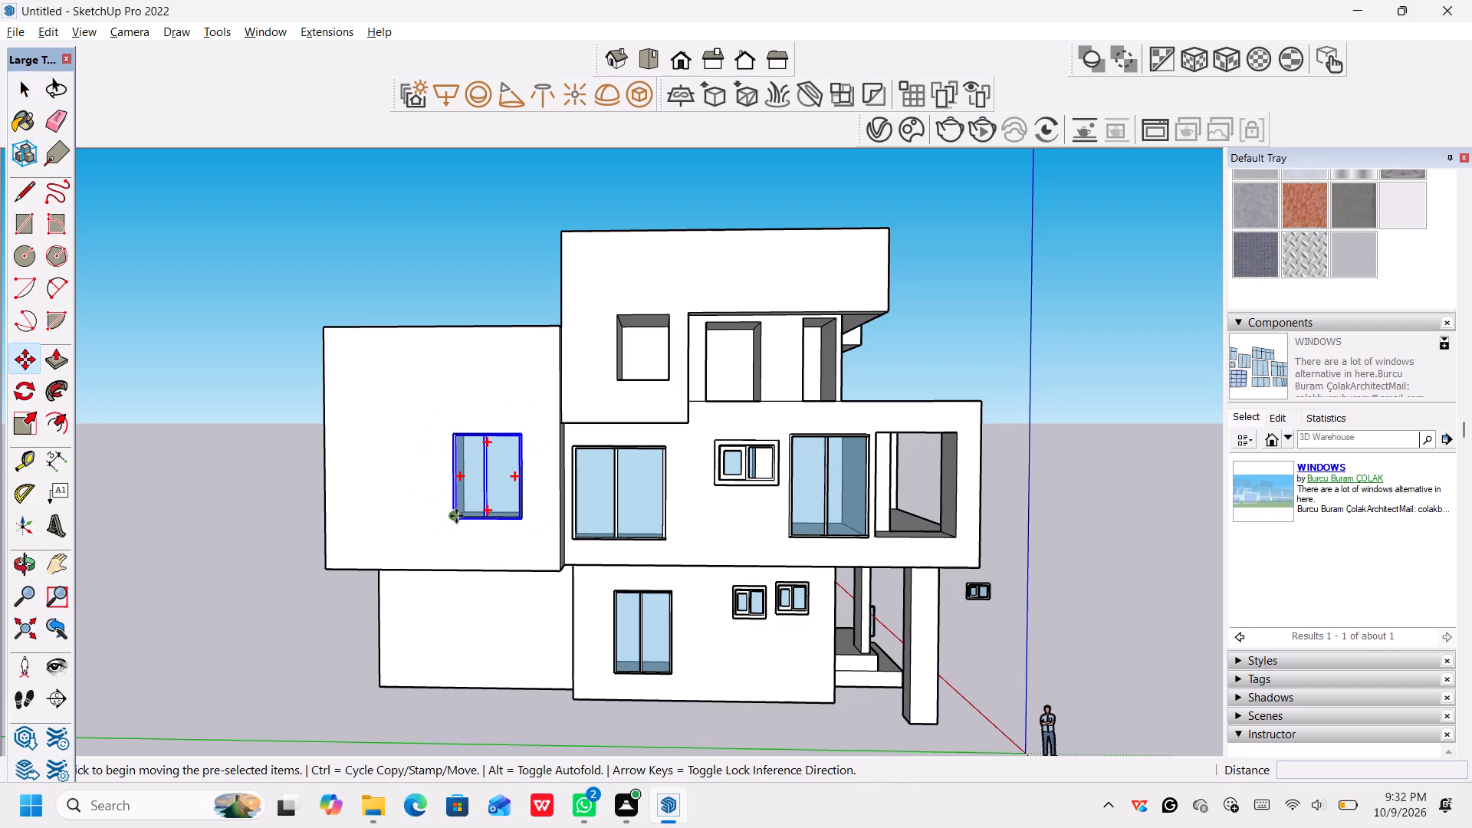
pyautogui.click(455, 517)
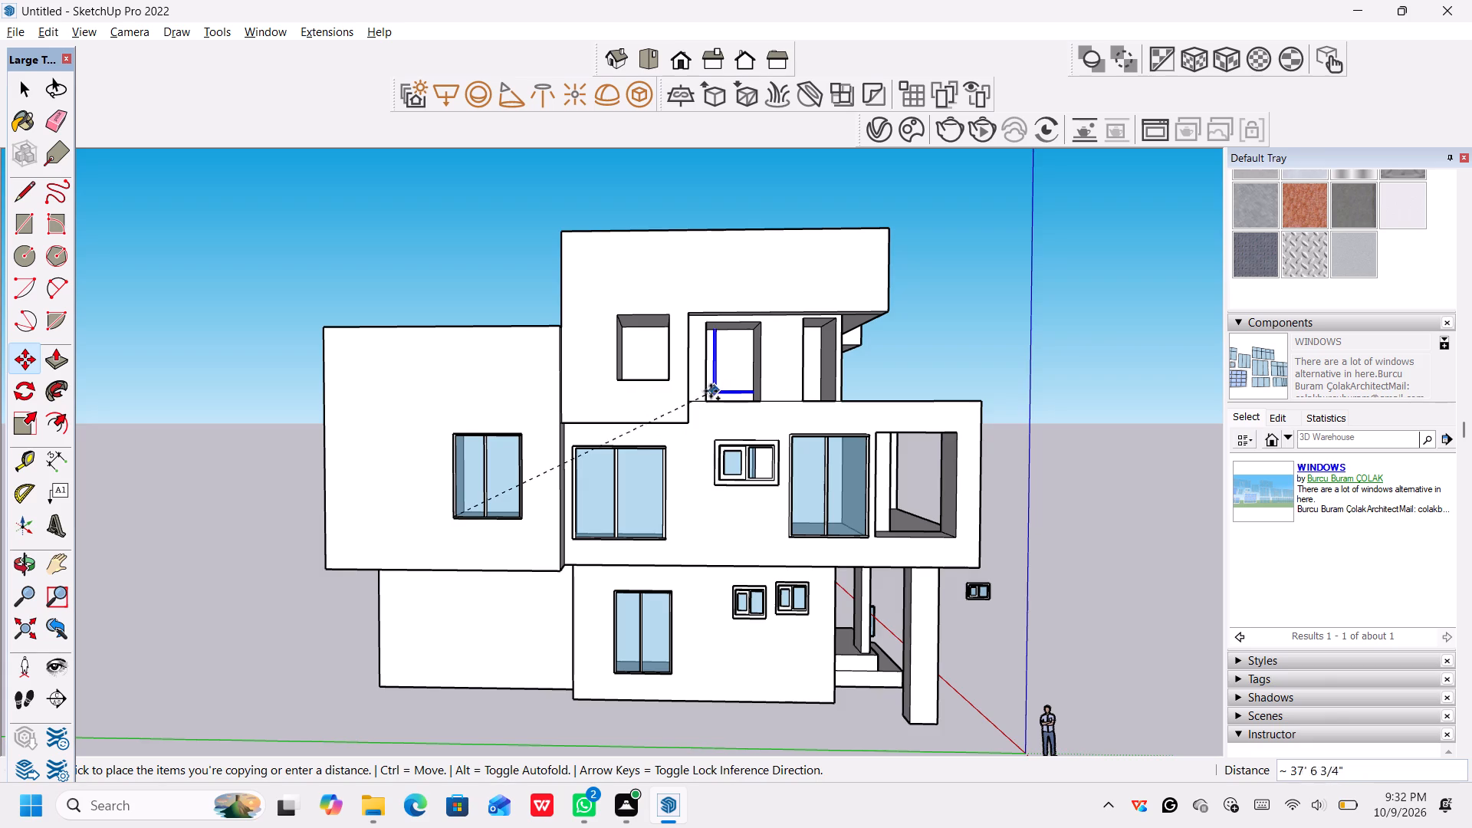
pyautogui.scroll(2, 708, 391)
pyautogui.moveTo(707, 397); pyautogui.dragTo(698, 464, button='middle')
pyautogui.scroll(3, 698, 464)
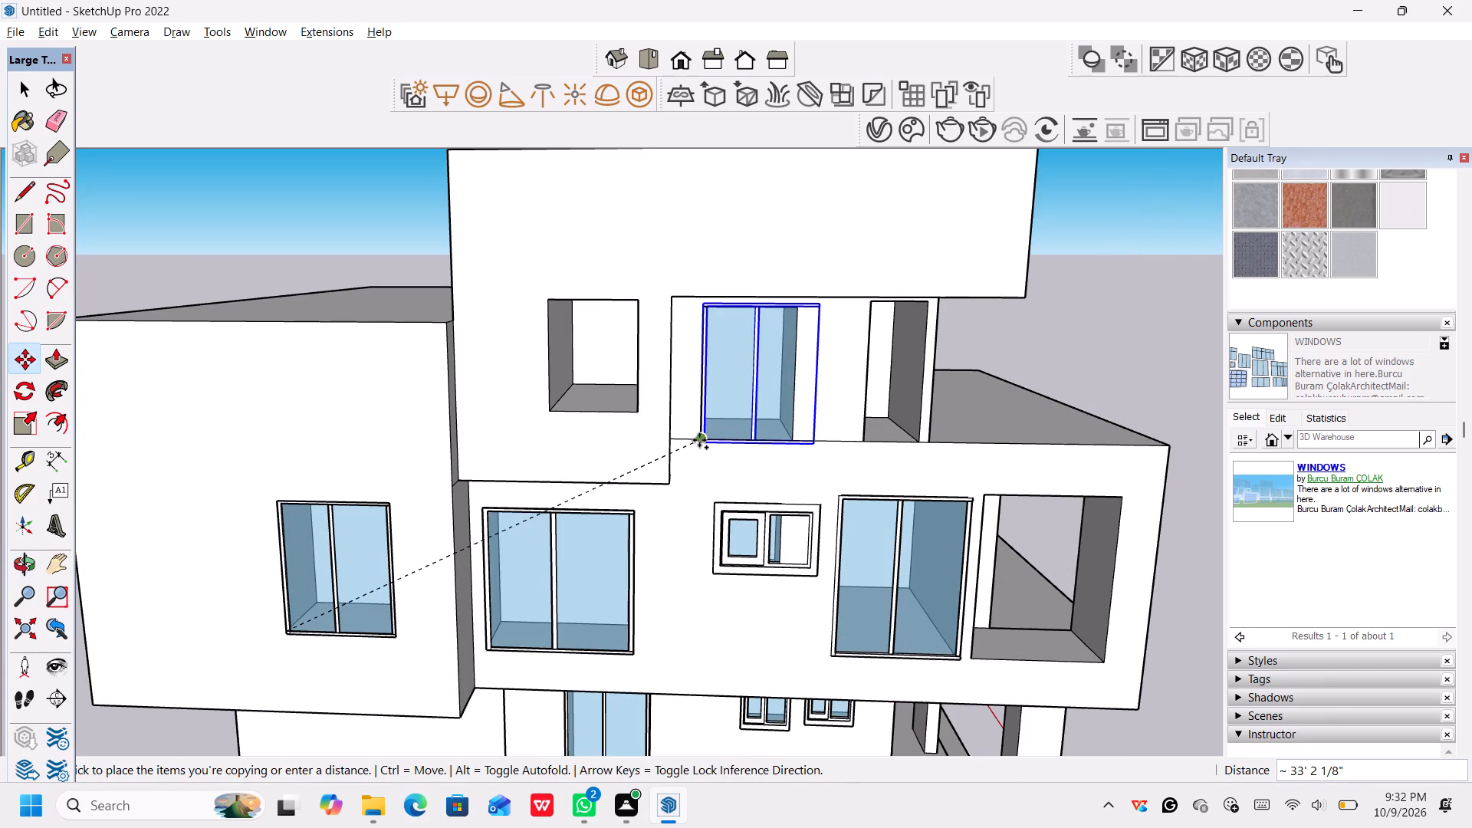
pyautogui.click(698, 439)
# Narrow the copied top-floor window to its opening's right edge with a red factor of about 0.81, and deselect it.
pyautogui.moveTo(822, 360); pyautogui.dragTo(817, 363, button='middle')
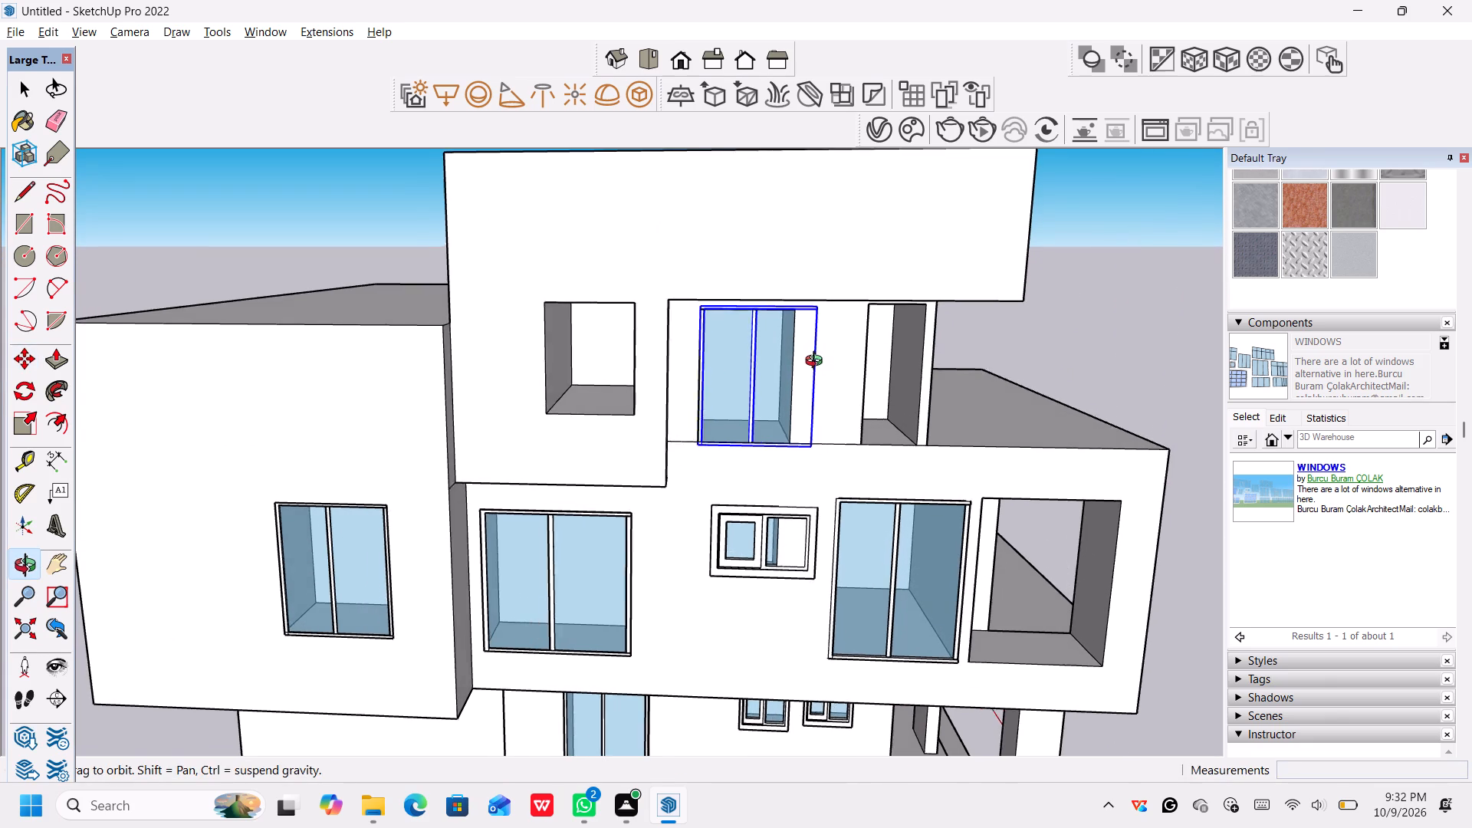
pyautogui.moveTo(817, 363); pyautogui.dragTo(797, 353, button='middle')
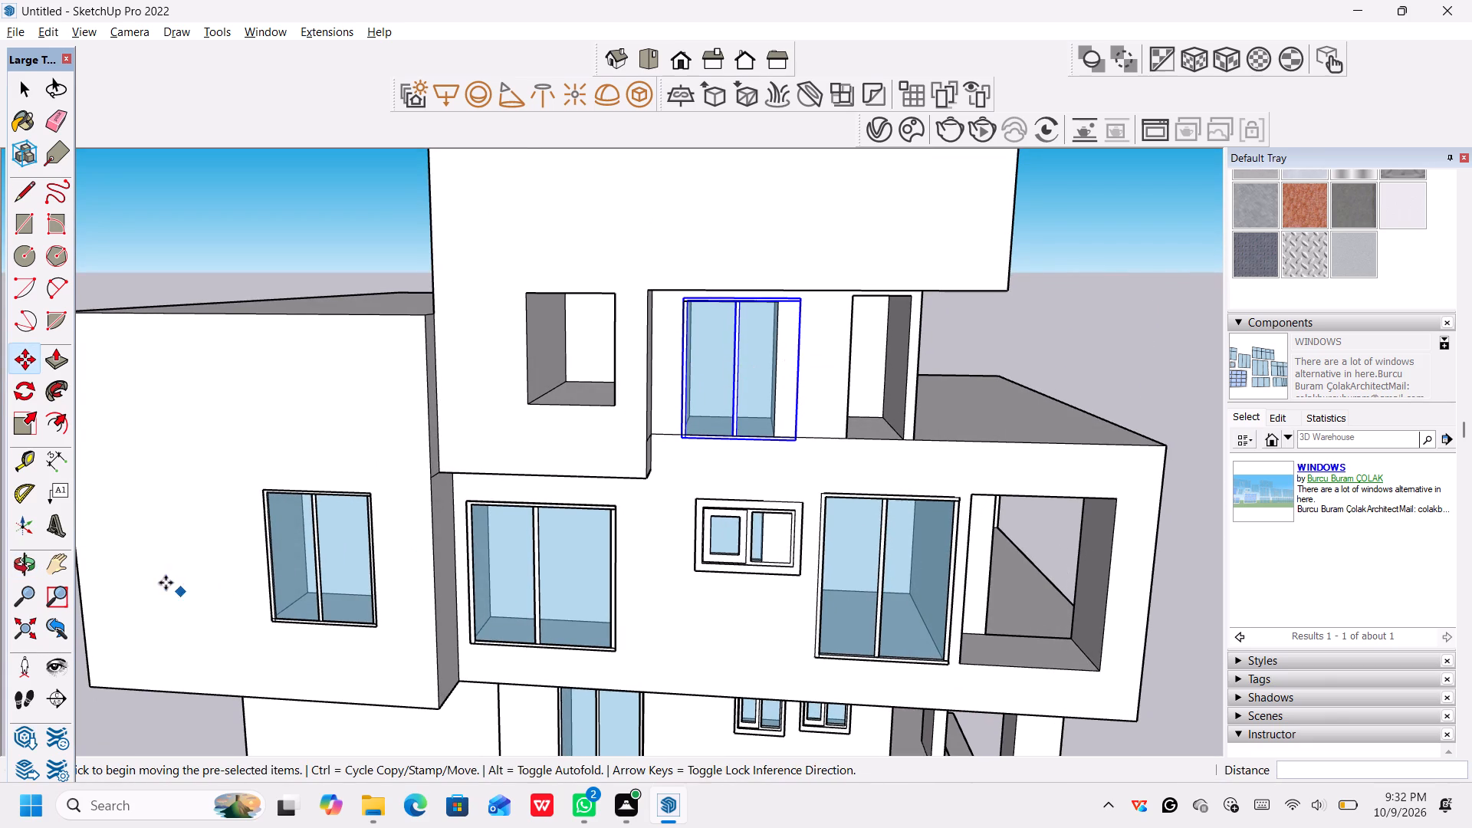
pyautogui.click(26, 427)
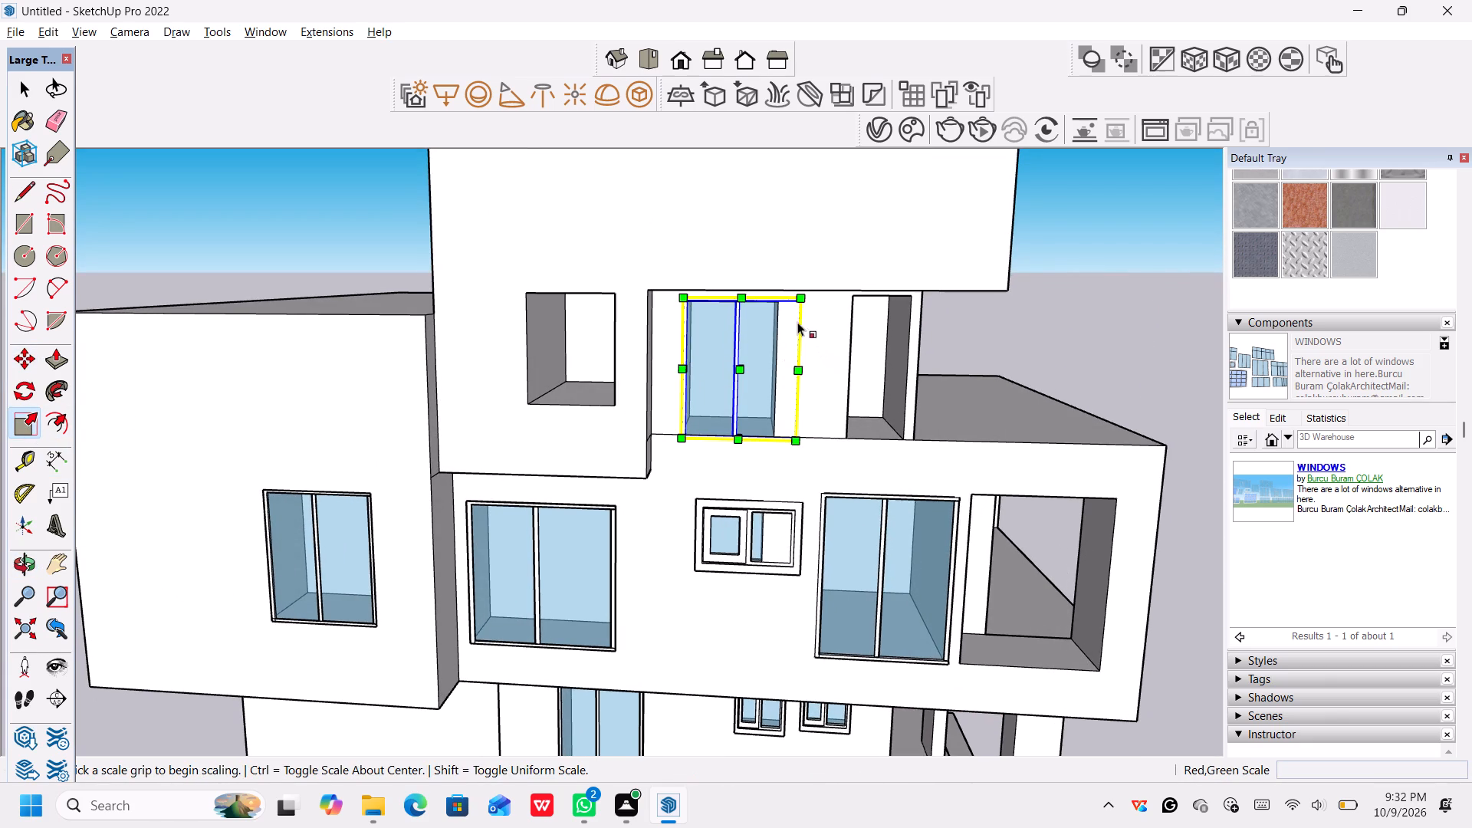
pyautogui.click(803, 295)
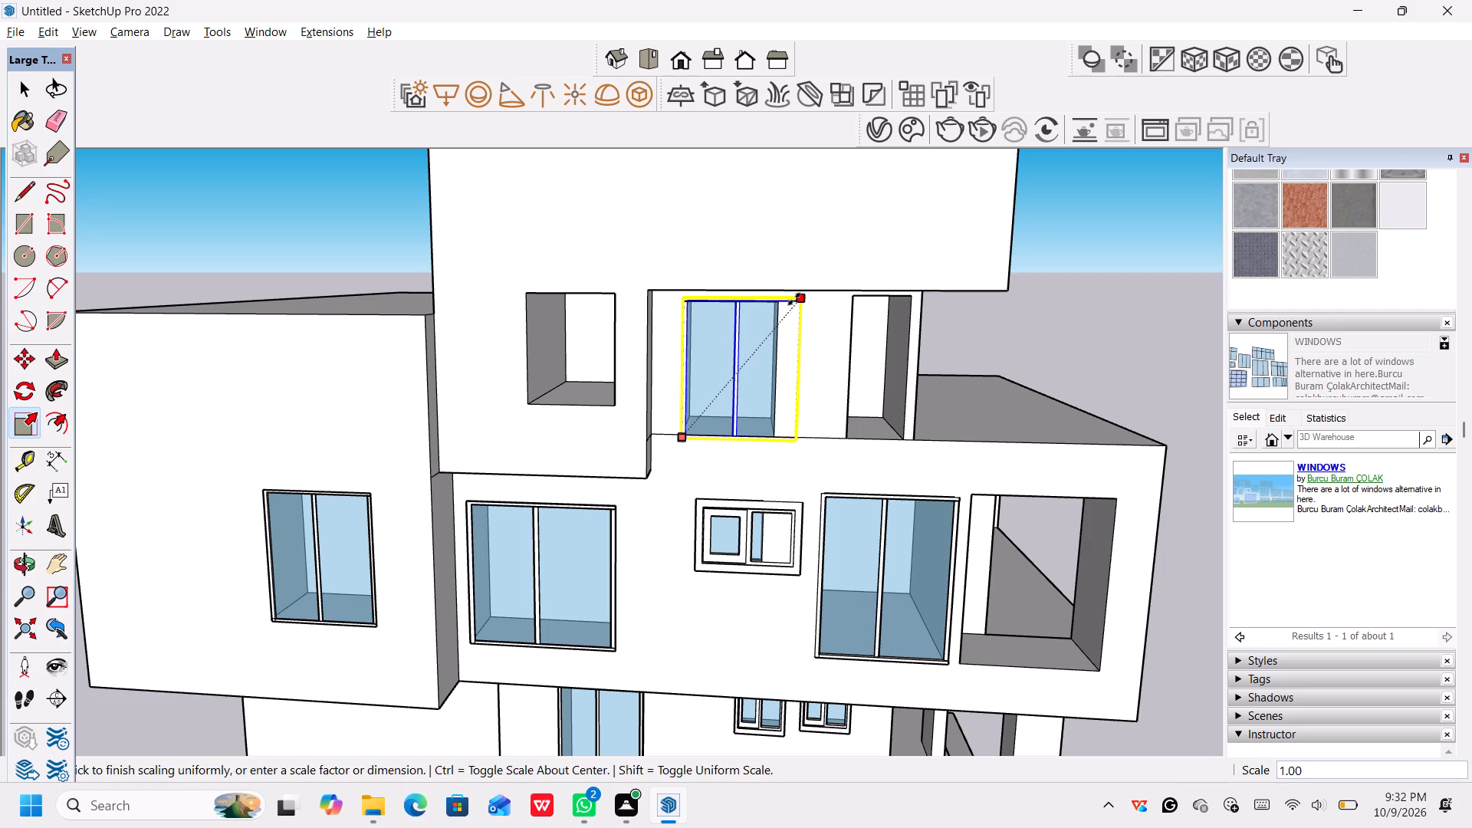
pyautogui.click(794, 299)
pyautogui.click(794, 370)
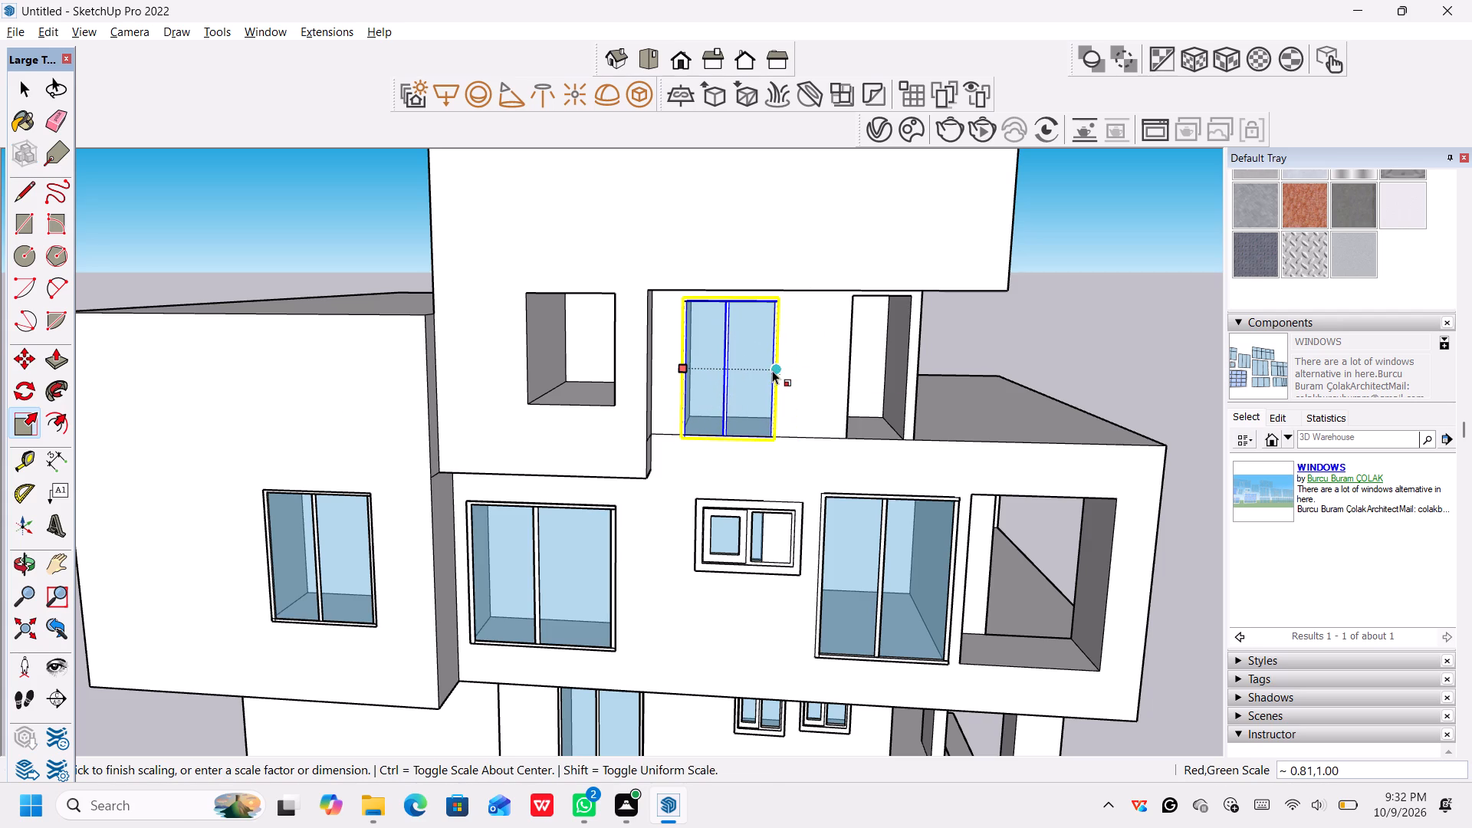
pyautogui.click(772, 370)
pyautogui.scroll(-7, 794, 396)
pyautogui.moveTo(993, 353); pyautogui.dragTo(987, 365, button='middle')
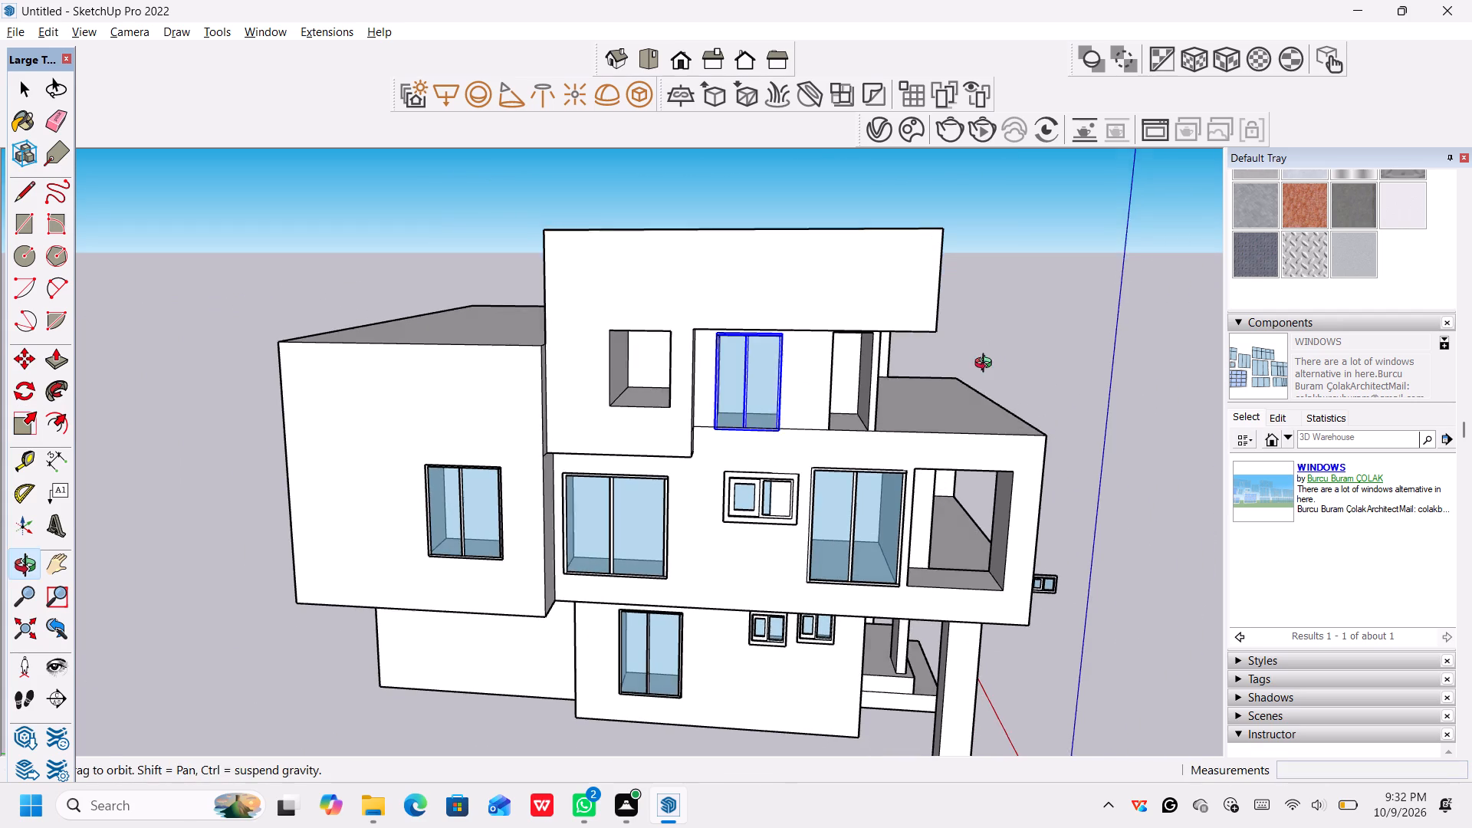
pyautogui.moveTo(987, 365); pyautogui.dragTo(981, 374, button='middle')
pyautogui.press('space')
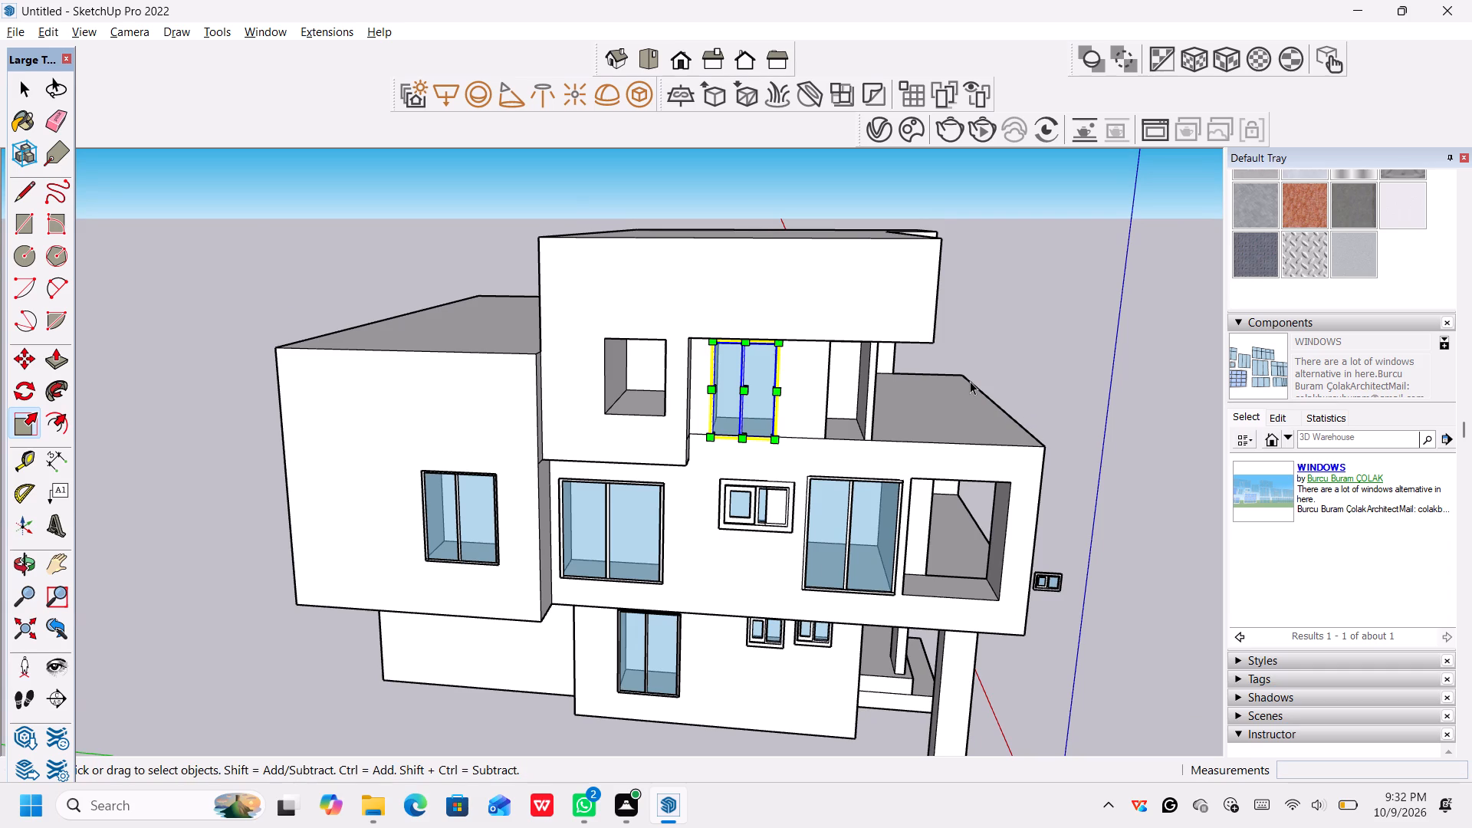
pyautogui.press('space')
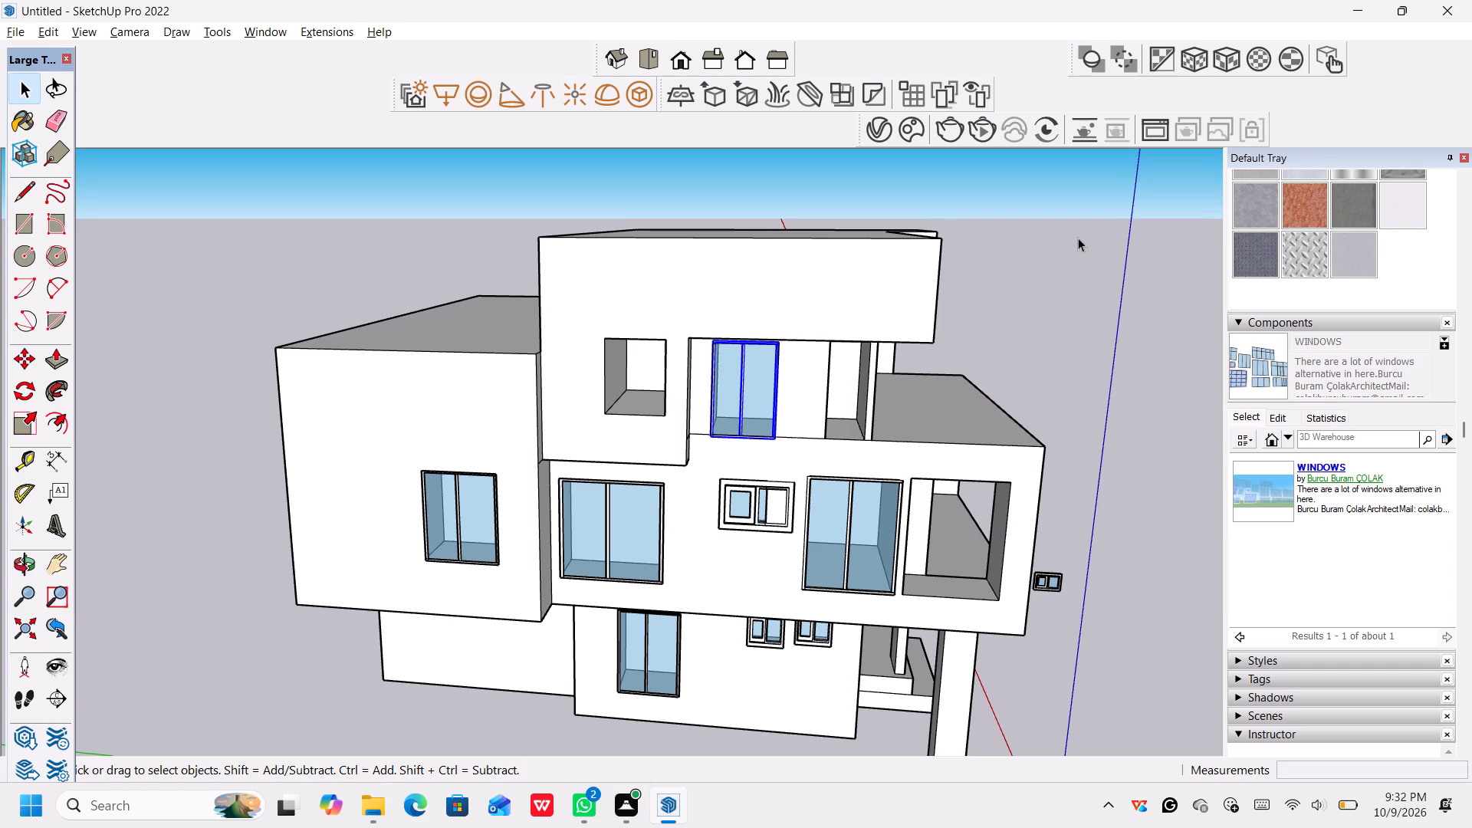
pyautogui.click(1076, 243)
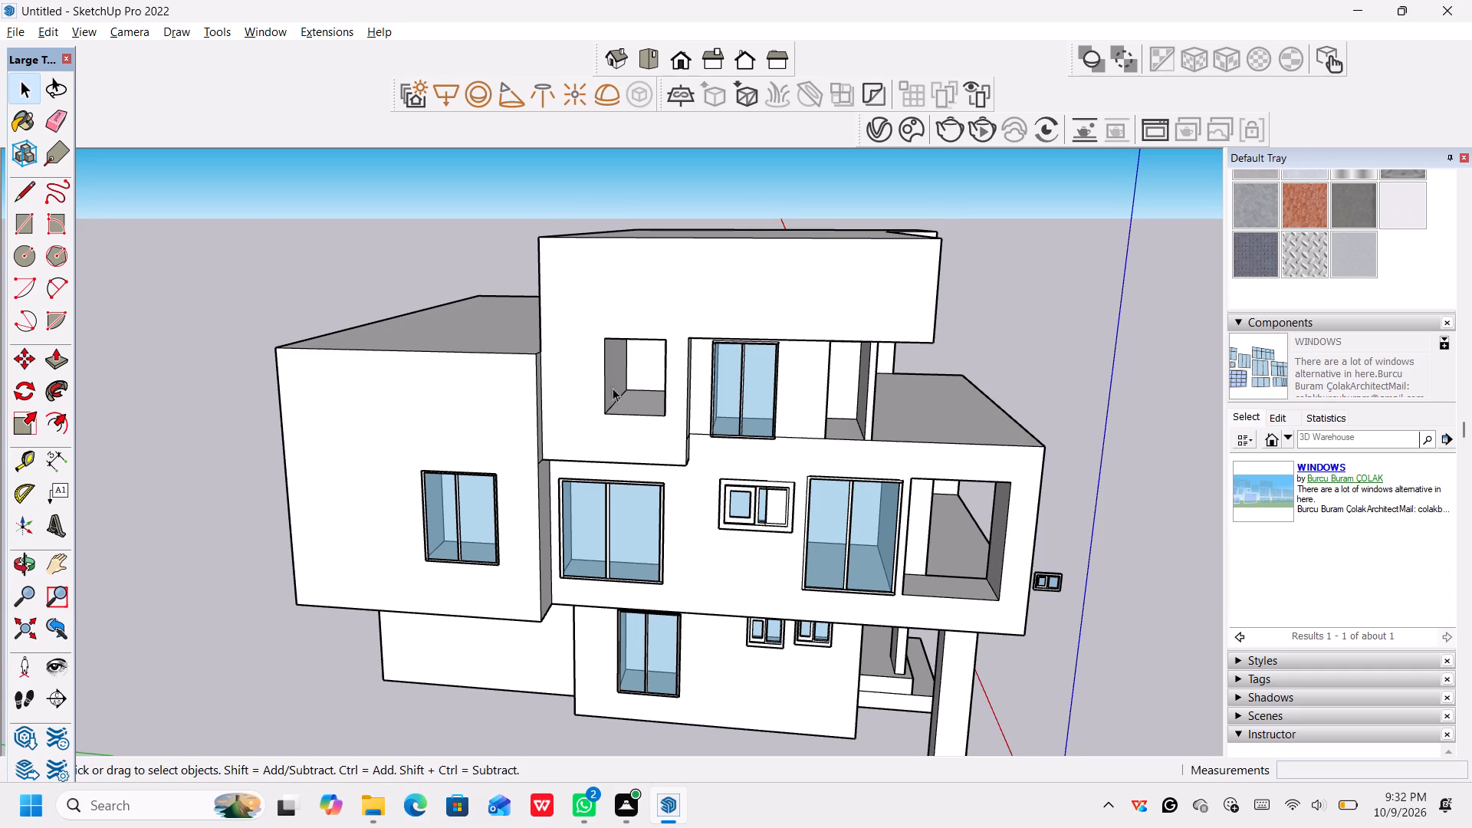
# Examine the house's side openings and the windows in the front balcony recess.
pyautogui.moveTo(649, 509); pyautogui.dragTo(673, 478, button='middle')
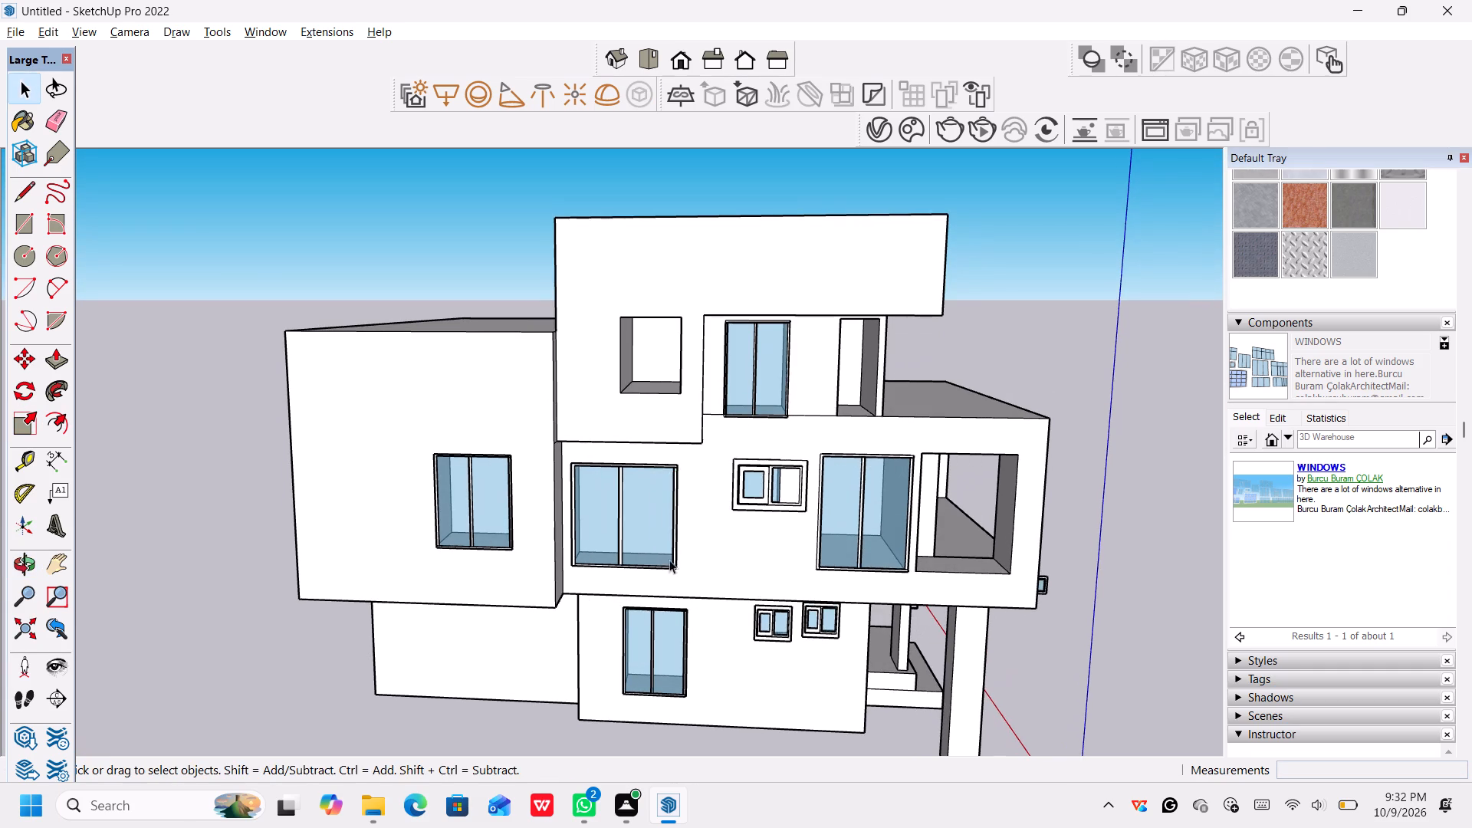
pyautogui.scroll(3, 669, 353)
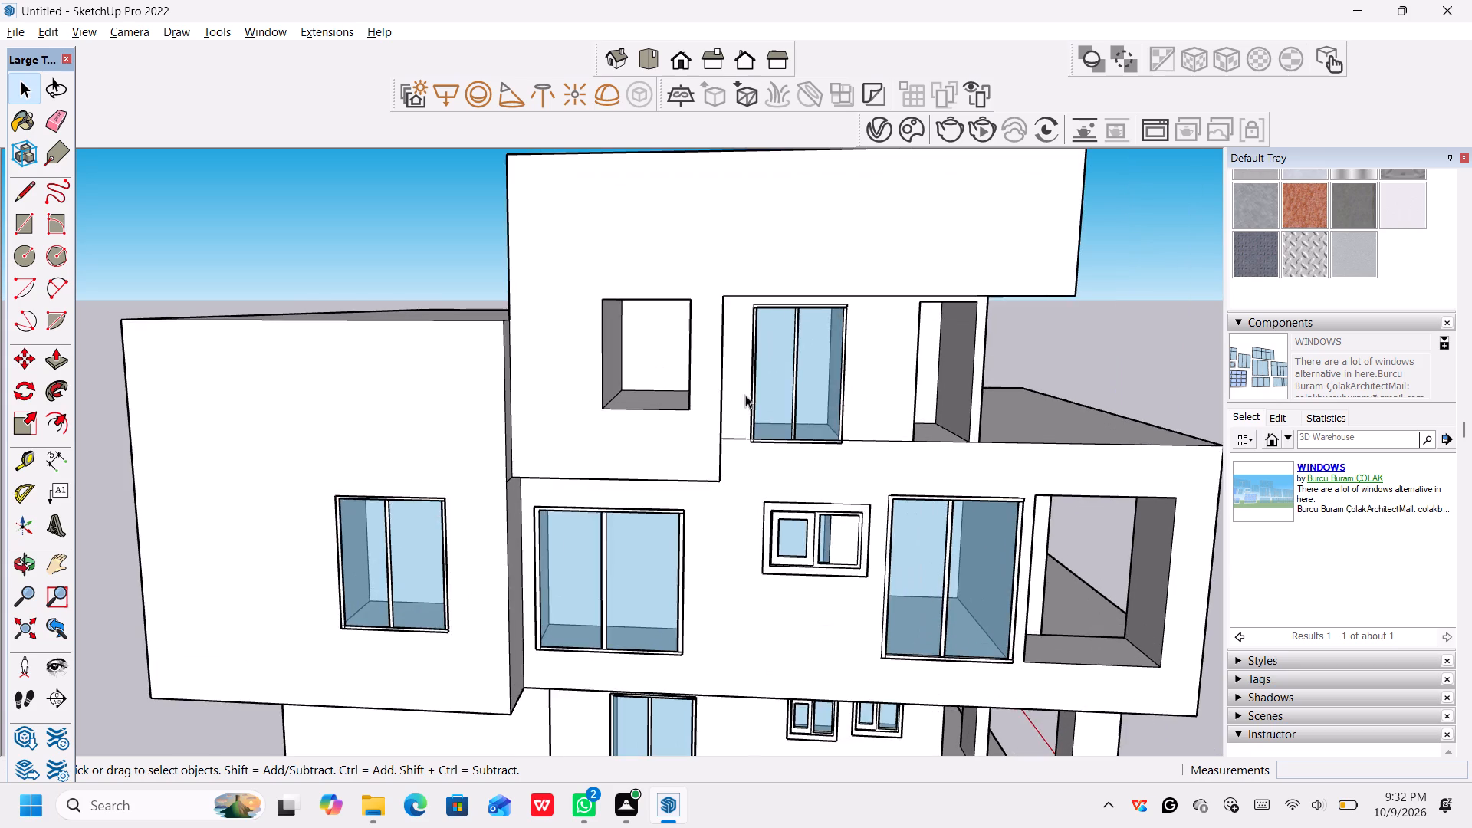
pyautogui.scroll(-13, 862, 383)
pyautogui.scroll(-6, 1014, 458)
pyautogui.moveTo(1120, 518); pyautogui.dragTo(1003, 574, button='middle')
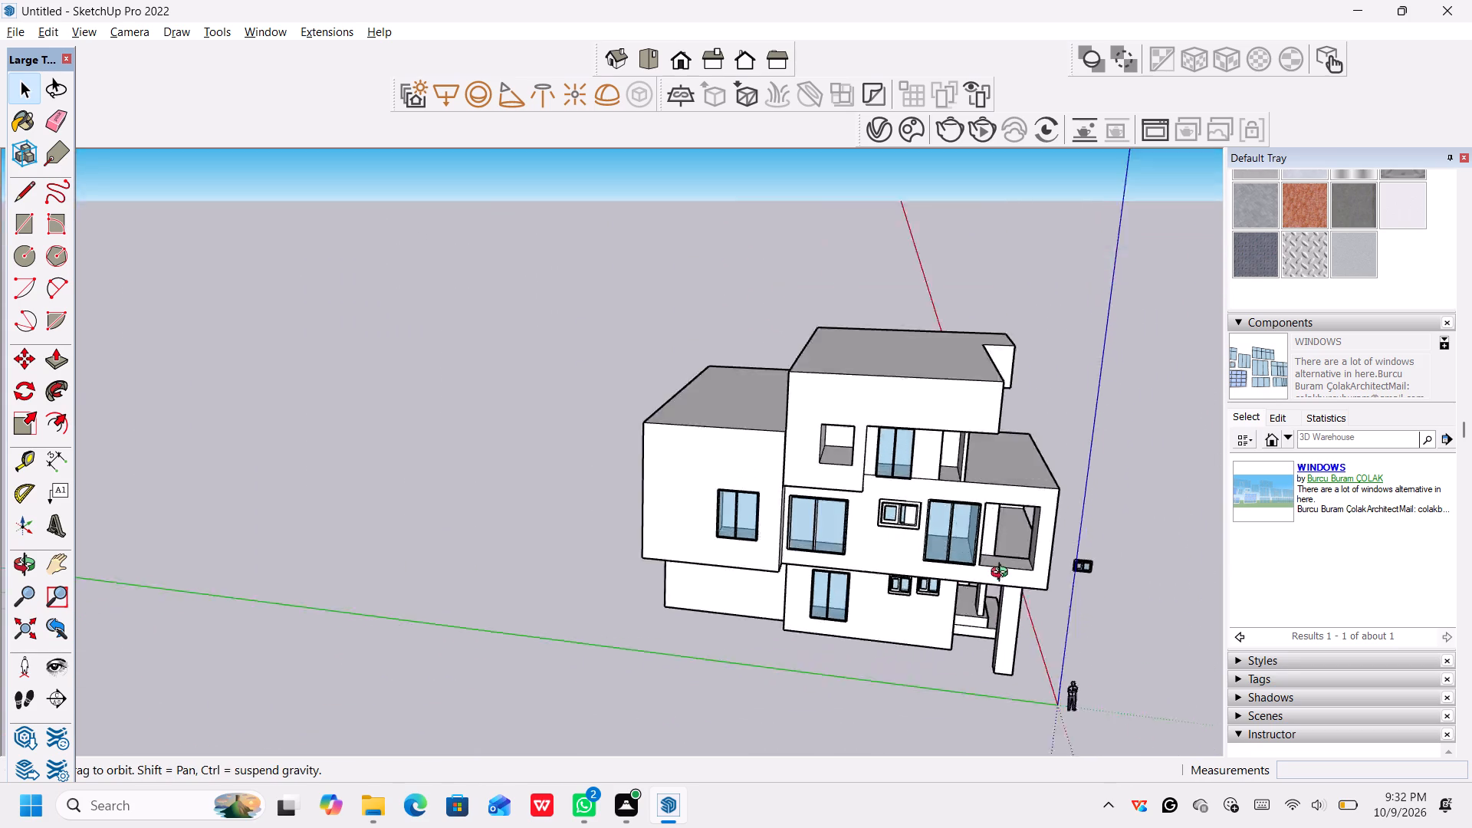
pyautogui.moveTo(1003, 574); pyautogui.dragTo(778, 628, button='middle')
pyautogui.scroll(5, 1018, 681)
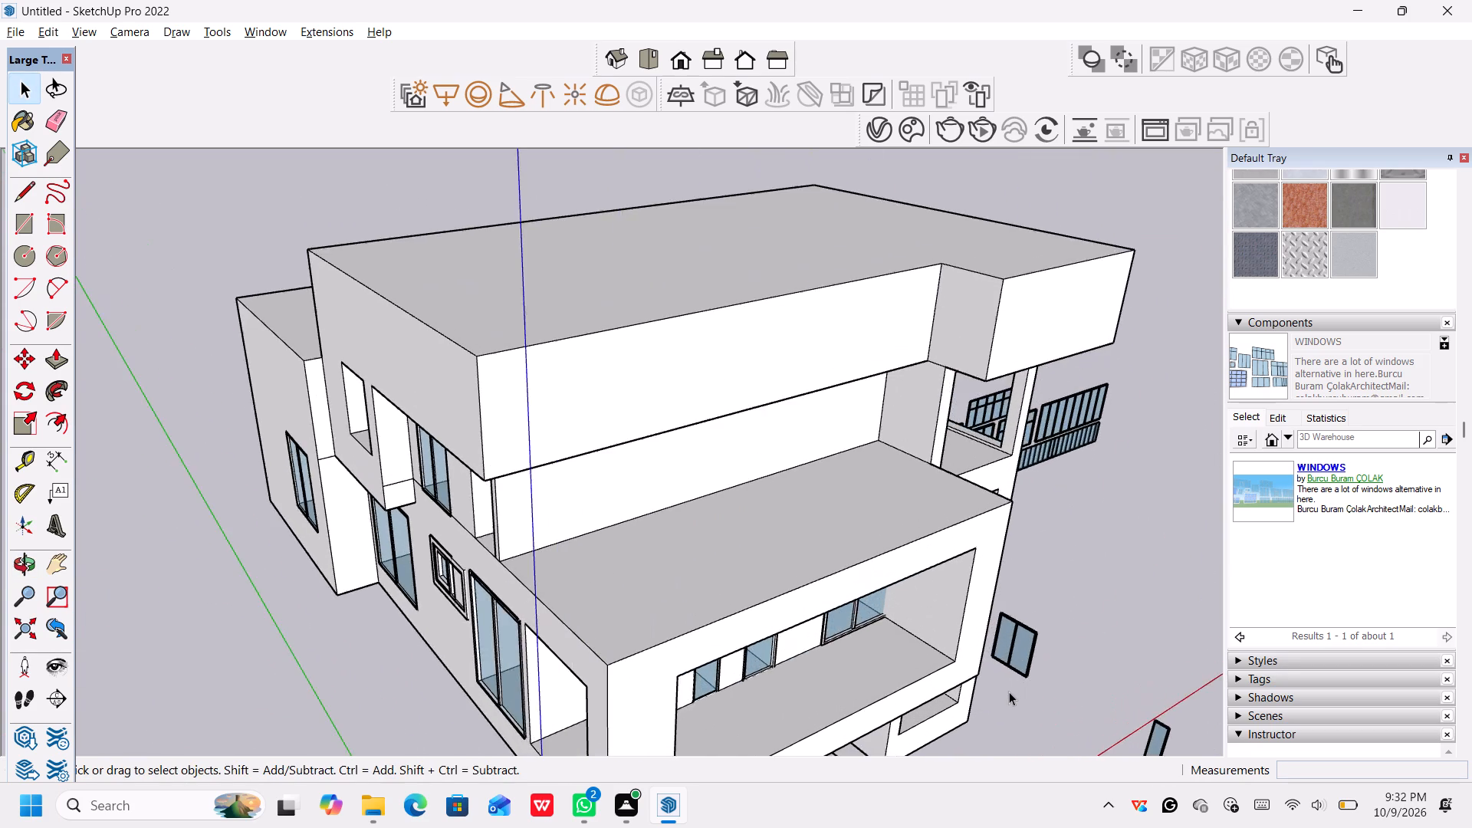
pyautogui.scroll(5, 1009, 696)
pyautogui.moveTo(1007, 701); pyautogui.dragTo(997, 627, button='middle')
pyautogui.scroll(2, 1003, 685)
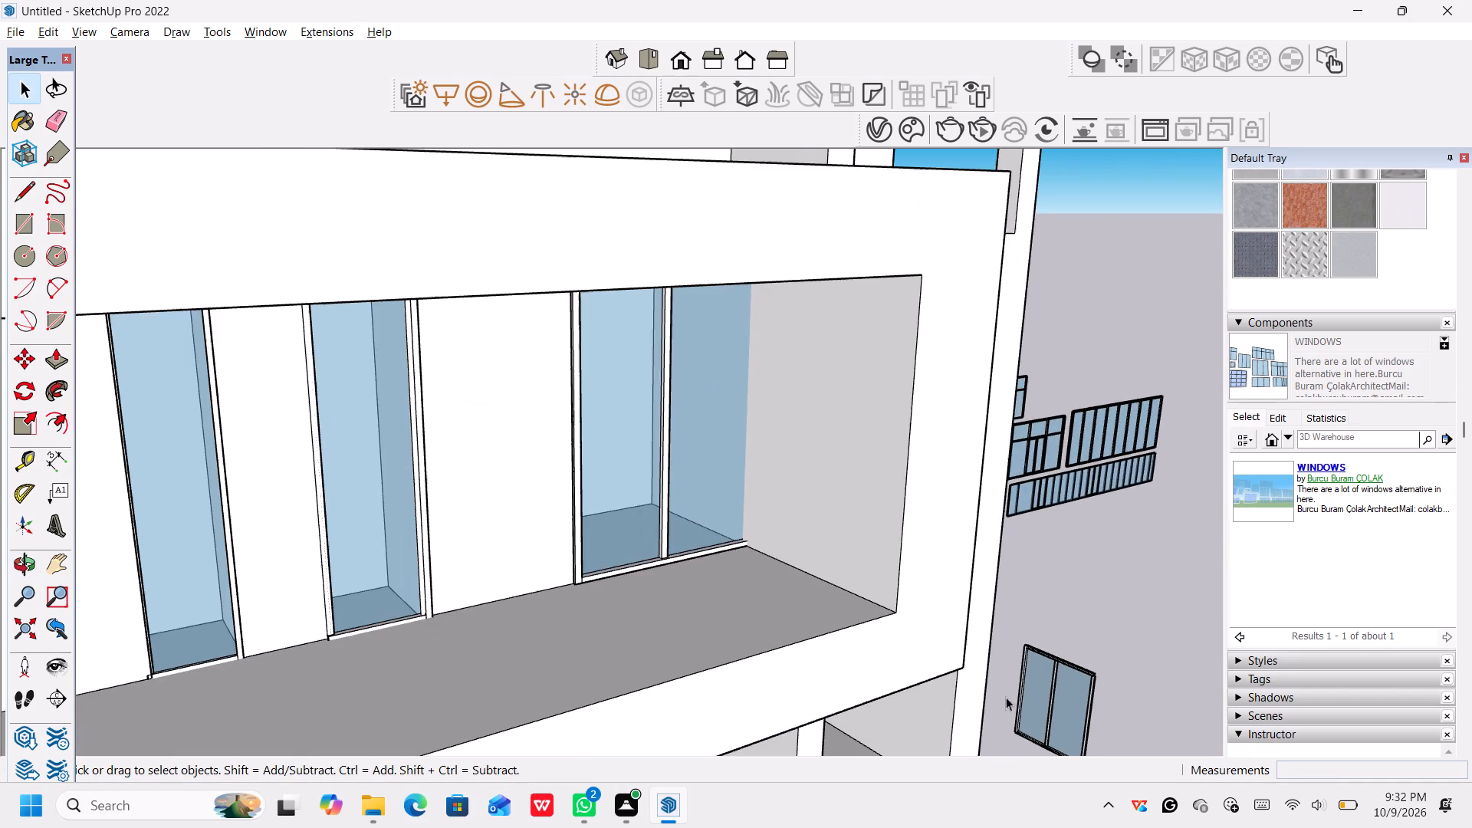
# Copy the freestanding two-panel window beside the house to the lower corner of the top floor's empty square side opening.
pyautogui.moveTo(1020, 715); pyautogui.dragTo(1020, 714, button='middle')
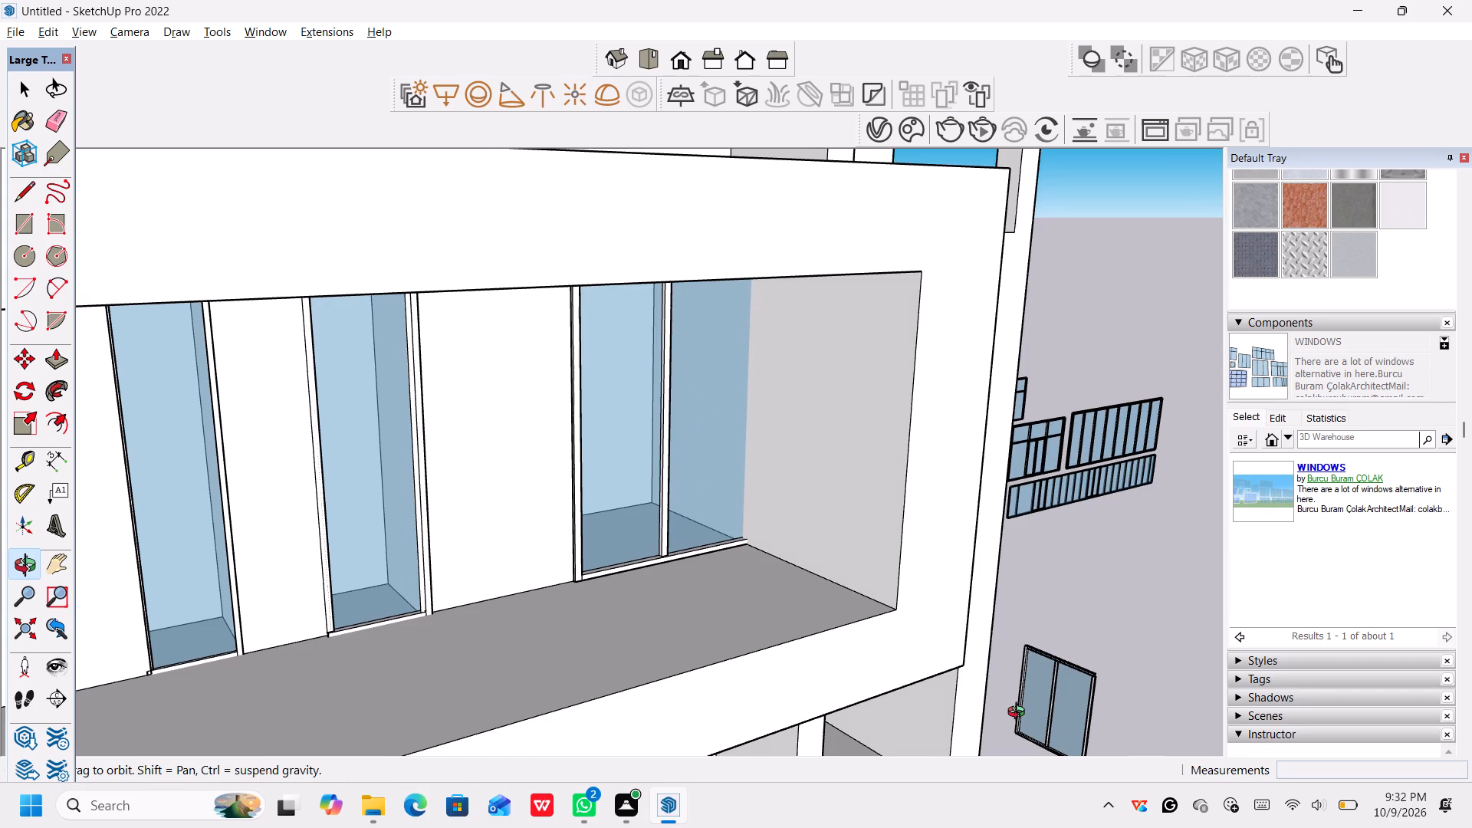
pyautogui.moveTo(1020, 714); pyautogui.dragTo(1017, 488, button='middle')
pyautogui.scroll(3, 1012, 518)
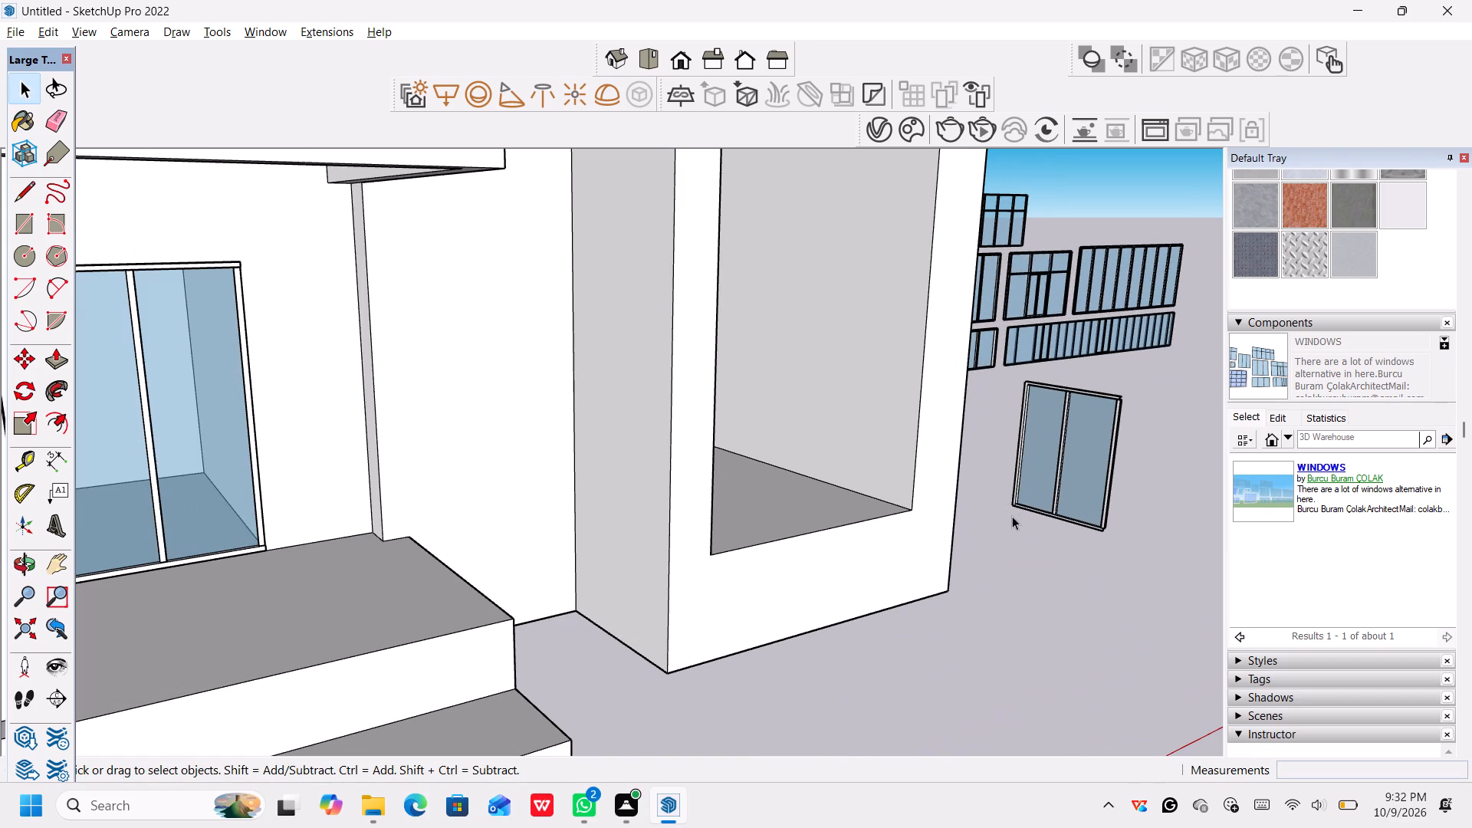
pyautogui.click(1014, 501)
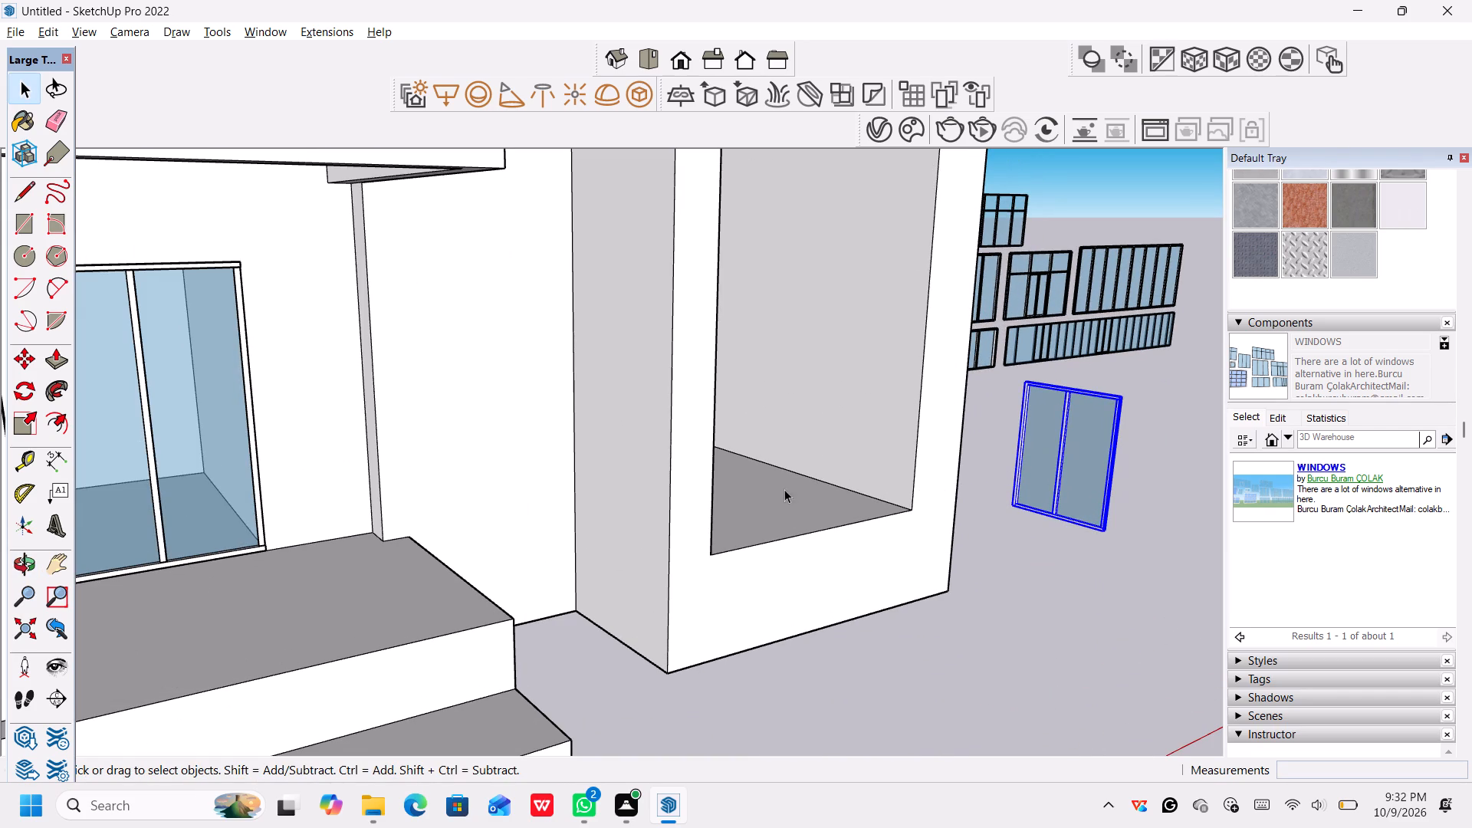
pyautogui.click(26, 361)
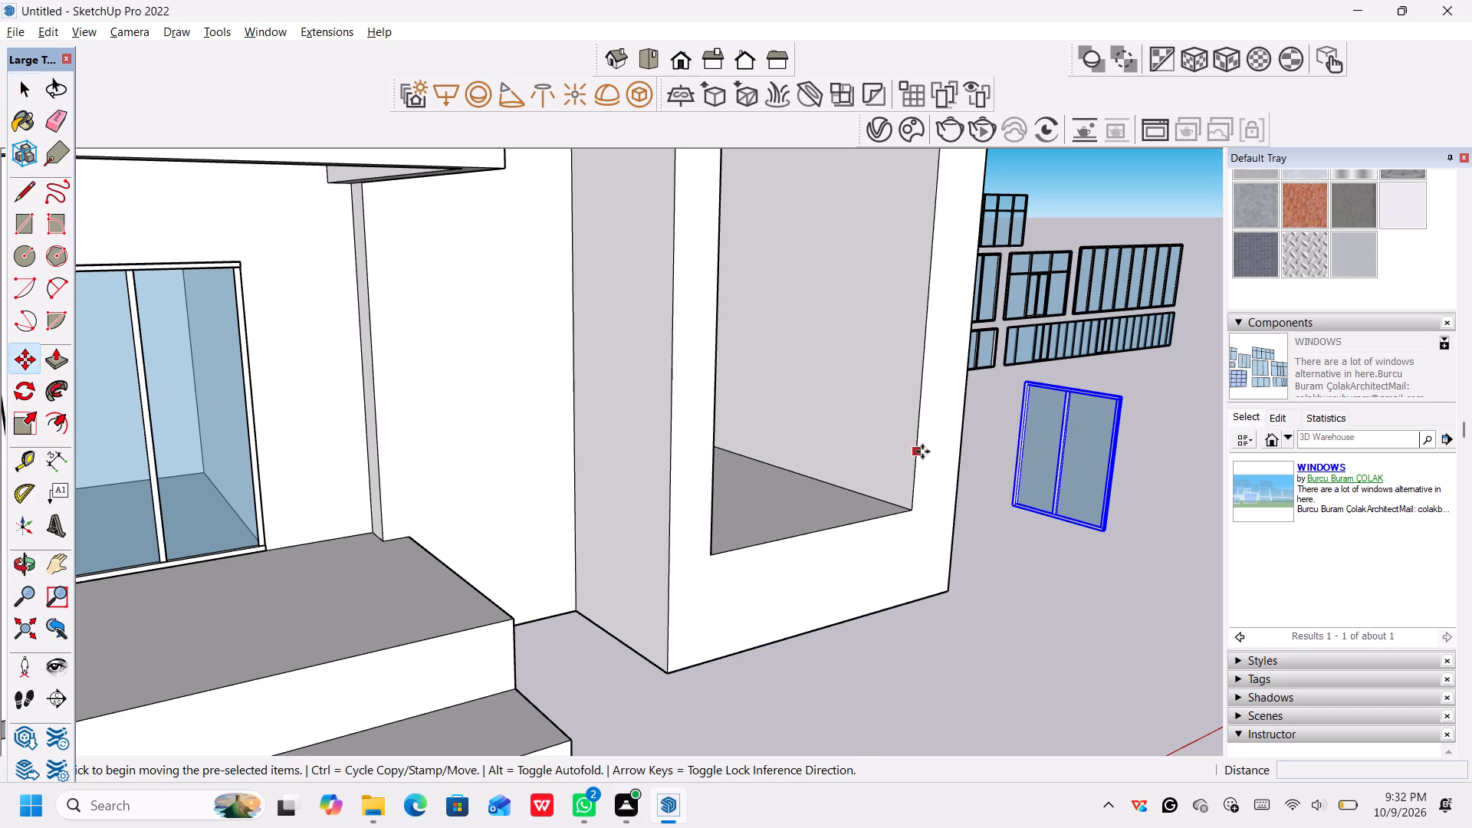
pyautogui.click(1010, 504)
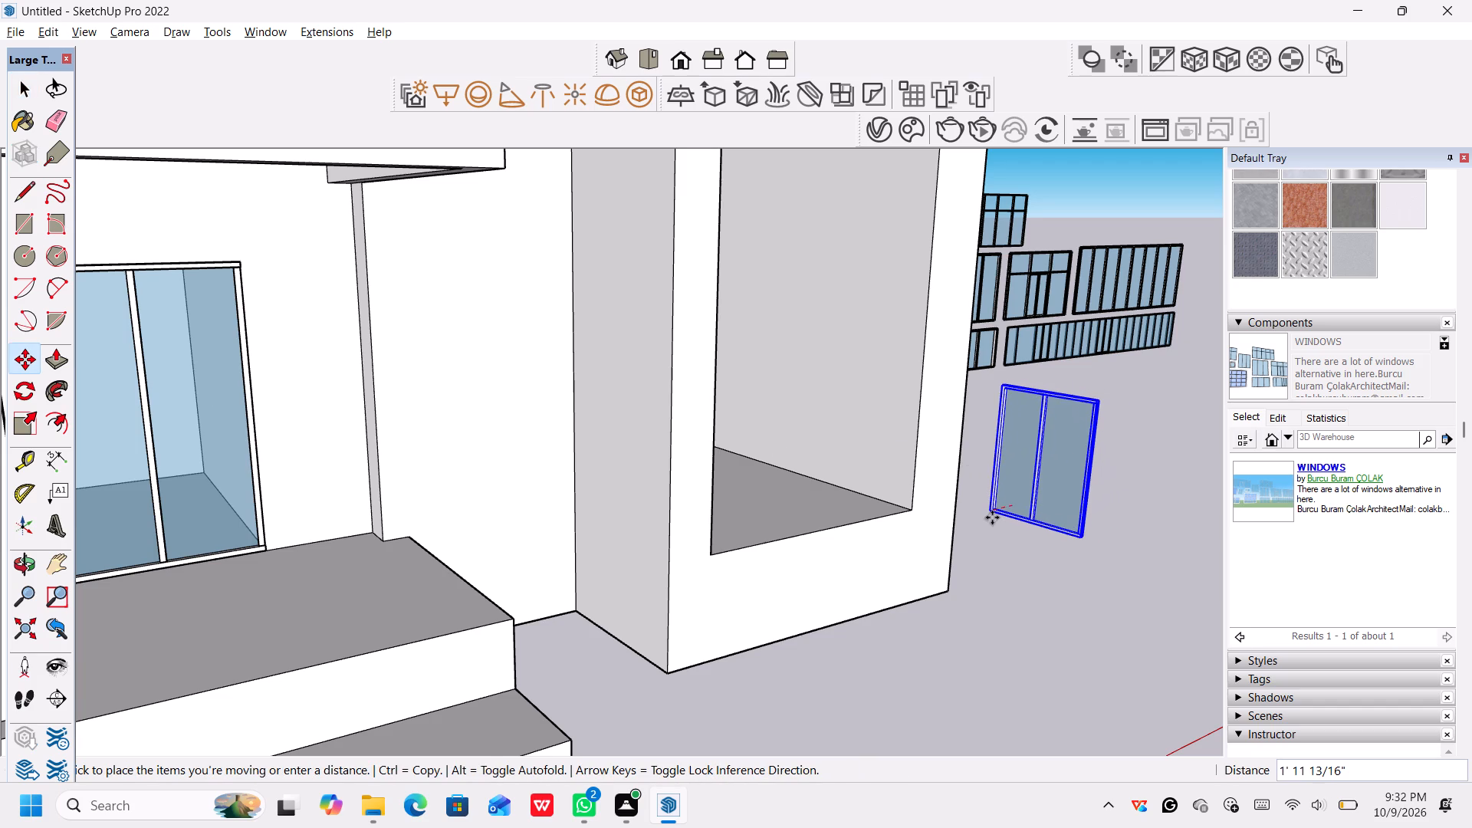
pyautogui.scroll(-7, 799, 493)
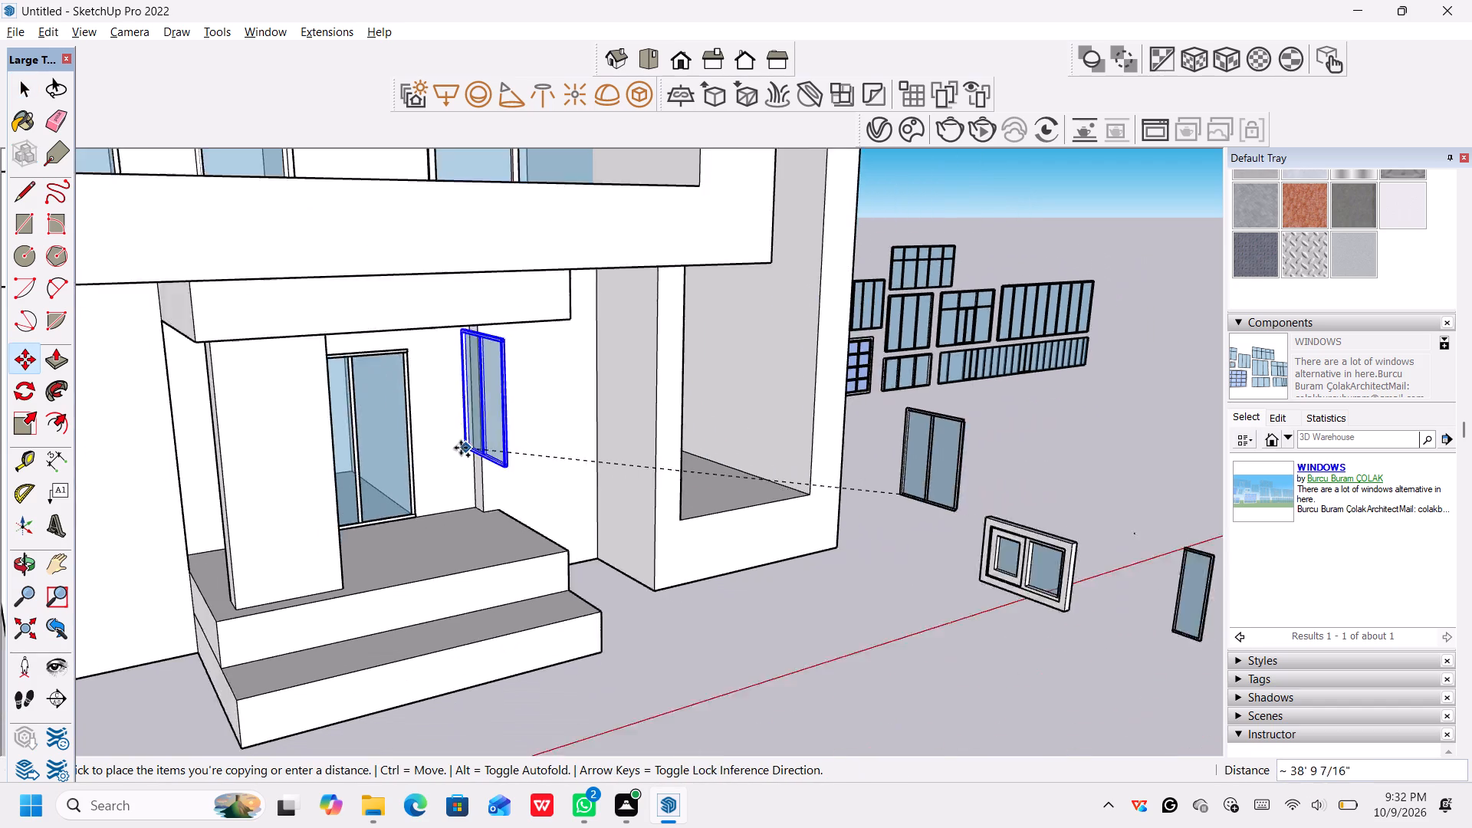
pyautogui.scroll(-15, 342, 429)
pyautogui.moveTo(231, 517); pyautogui.dragTo(528, 511, button='middle')
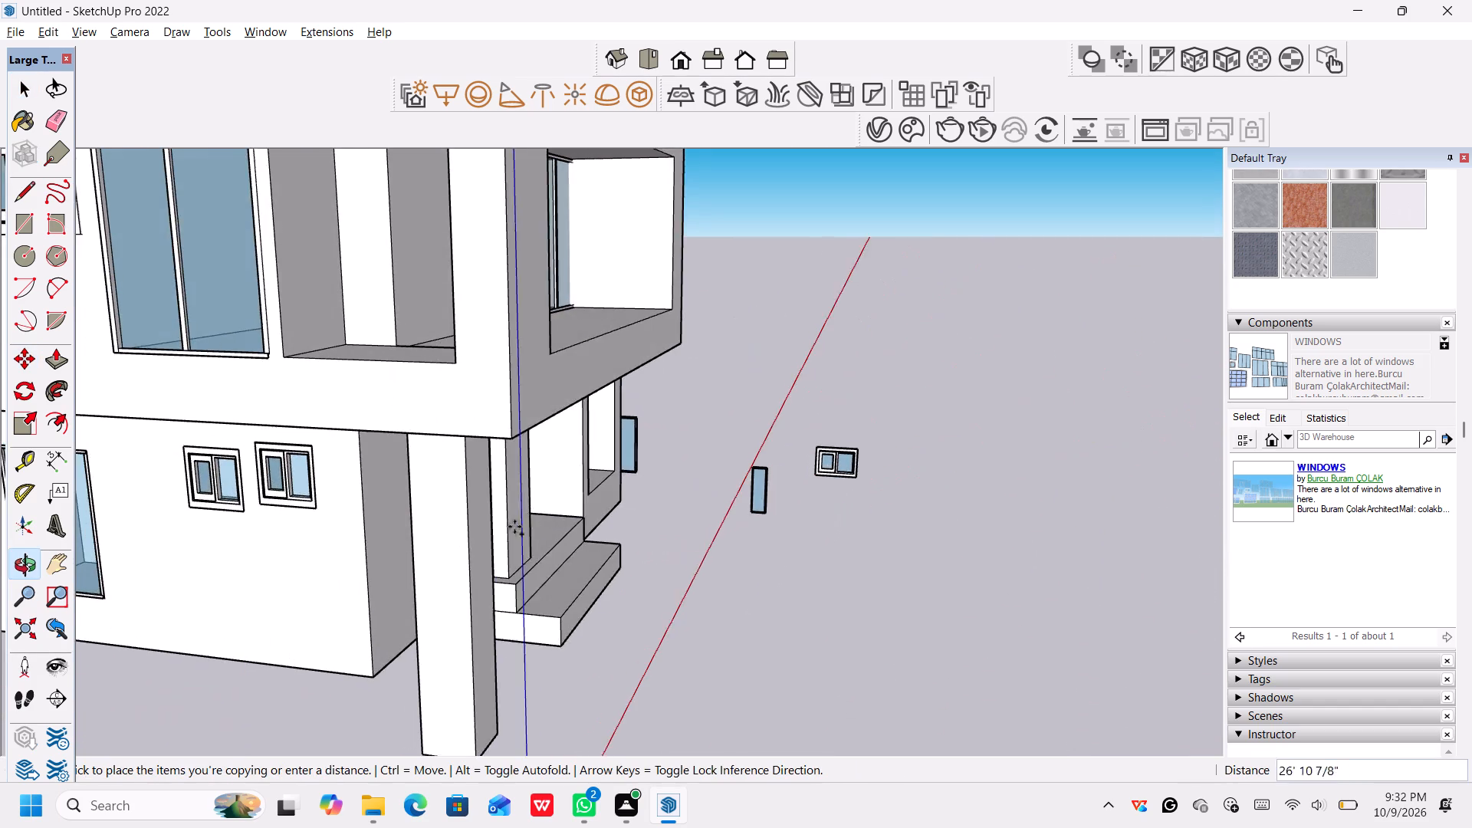
pyautogui.scroll(-7, 484, 526)
pyautogui.scroll(-15, 515, 509)
pyautogui.scroll(1, 358, 336)
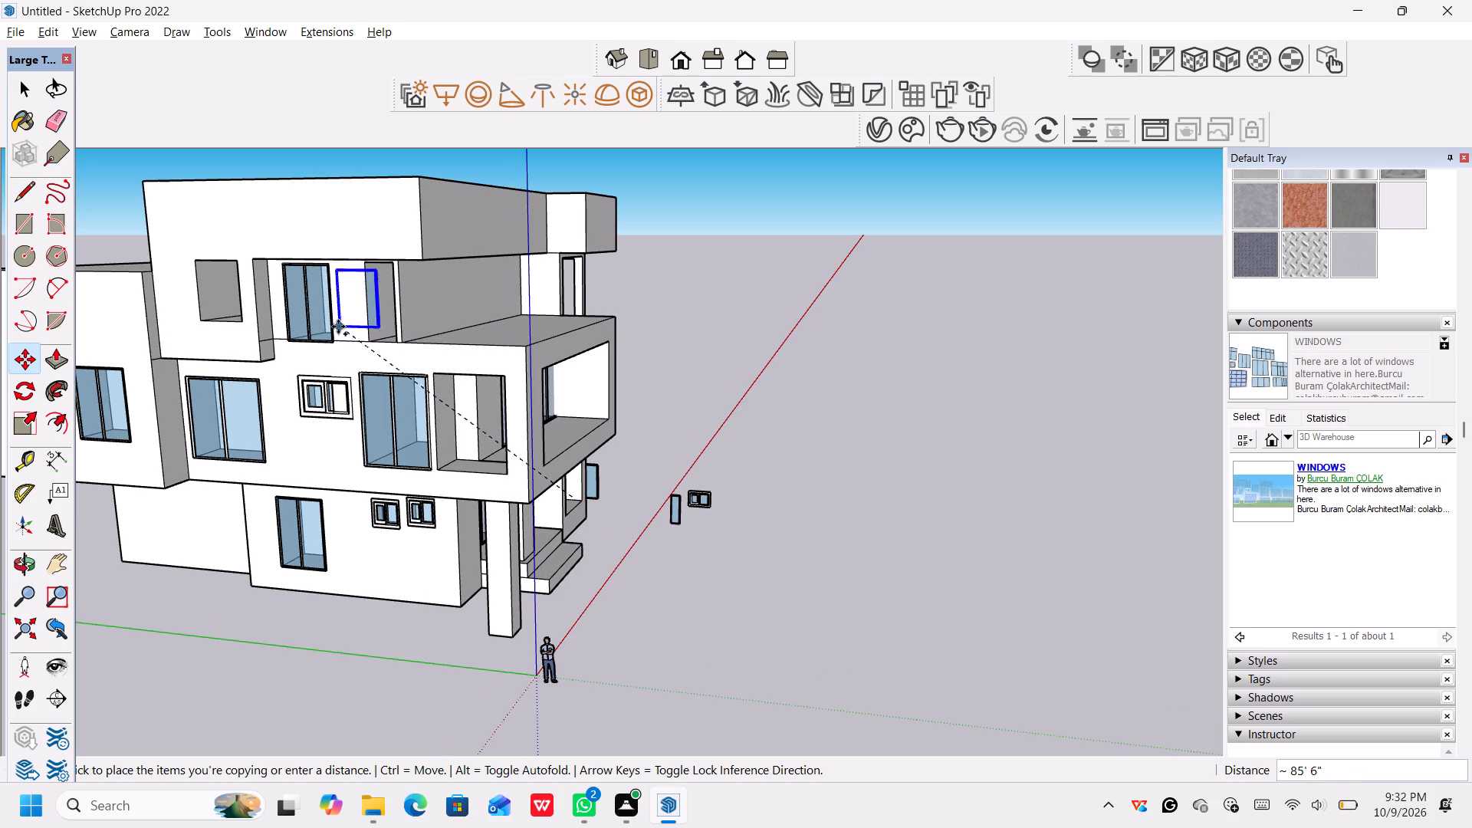
pyautogui.scroll(4, 179, 314)
pyautogui.moveTo(215, 347); pyautogui.dragTo(315, 346, button='middle')
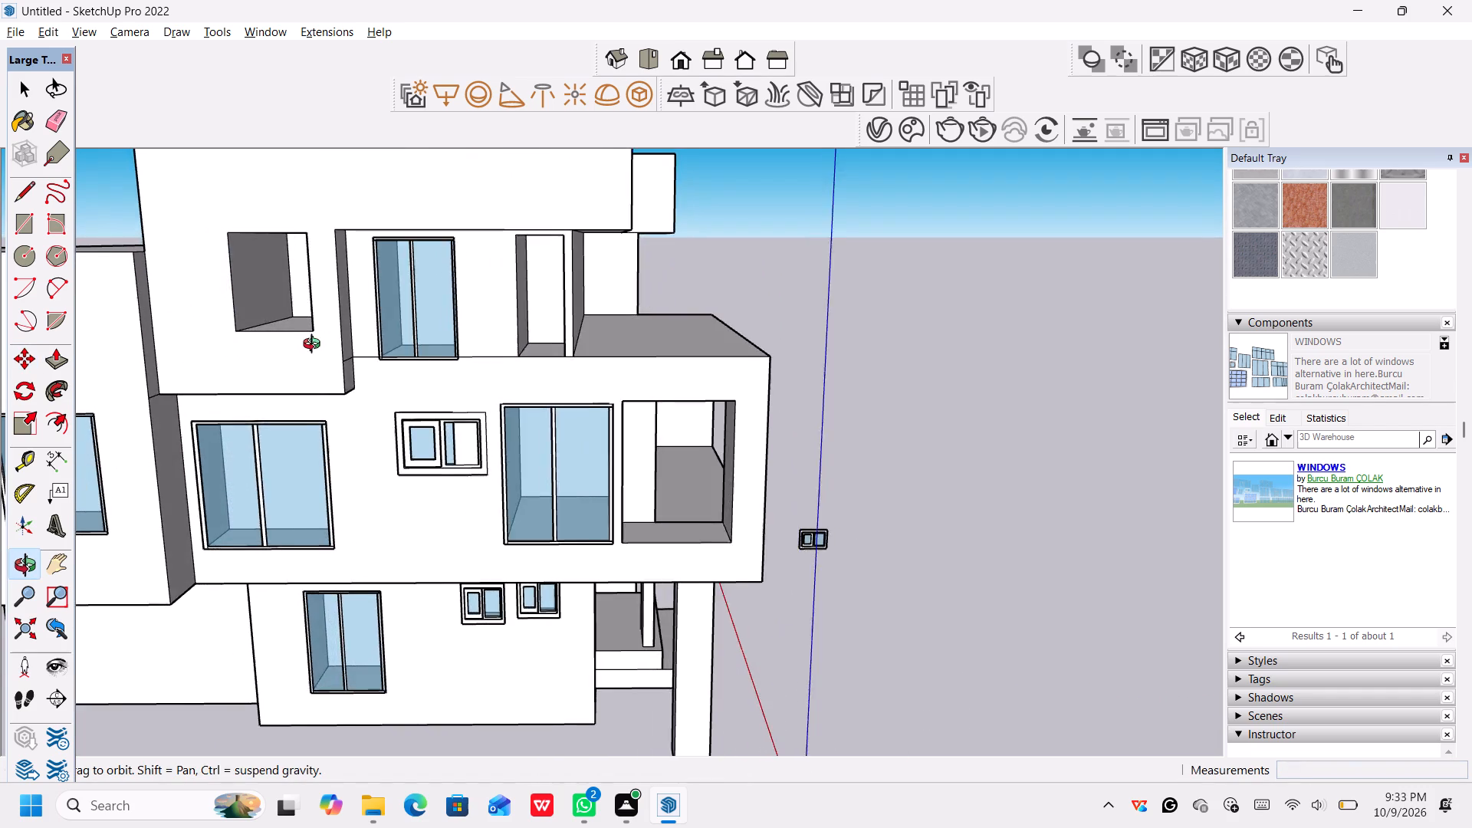
pyautogui.moveTo(315, 346); pyautogui.dragTo(373, 360, button='middle')
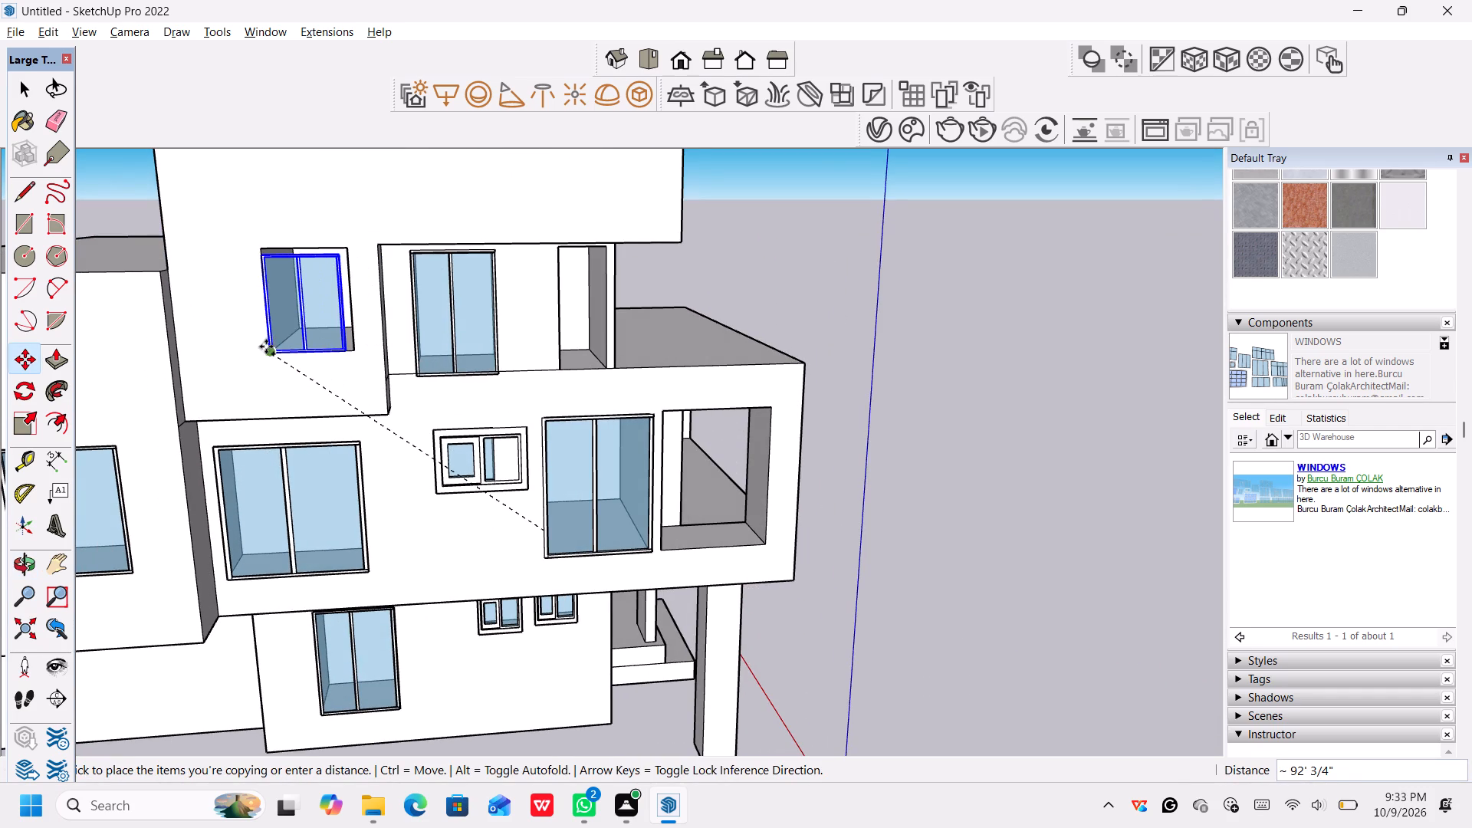
pyautogui.click(266, 346)
# Scale the copied two-panel window uniformly by about 1.06 to reach the top of the square side opening.
pyautogui.scroll(3, 329, 318)
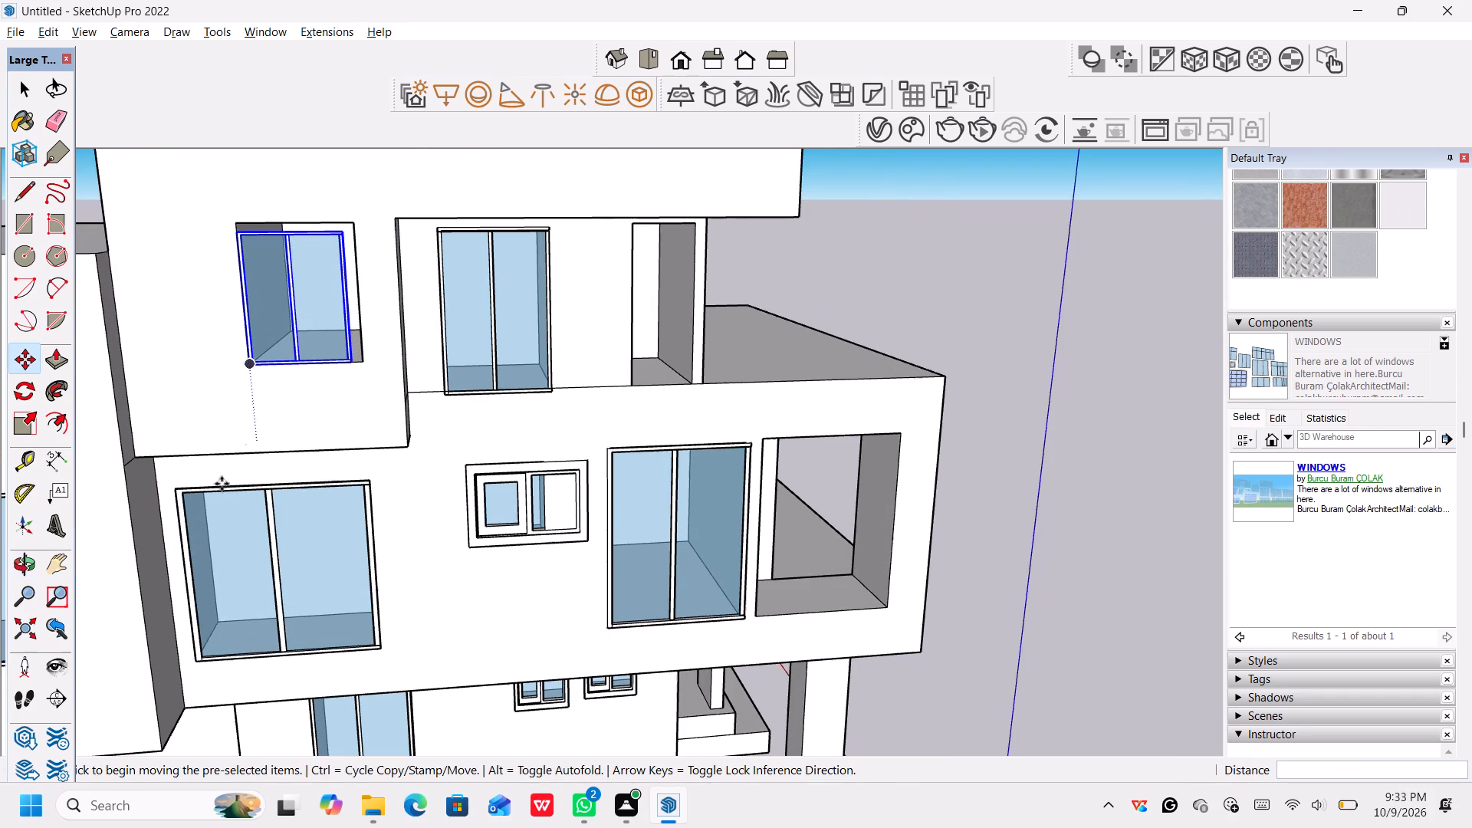
pyautogui.click(20, 418)
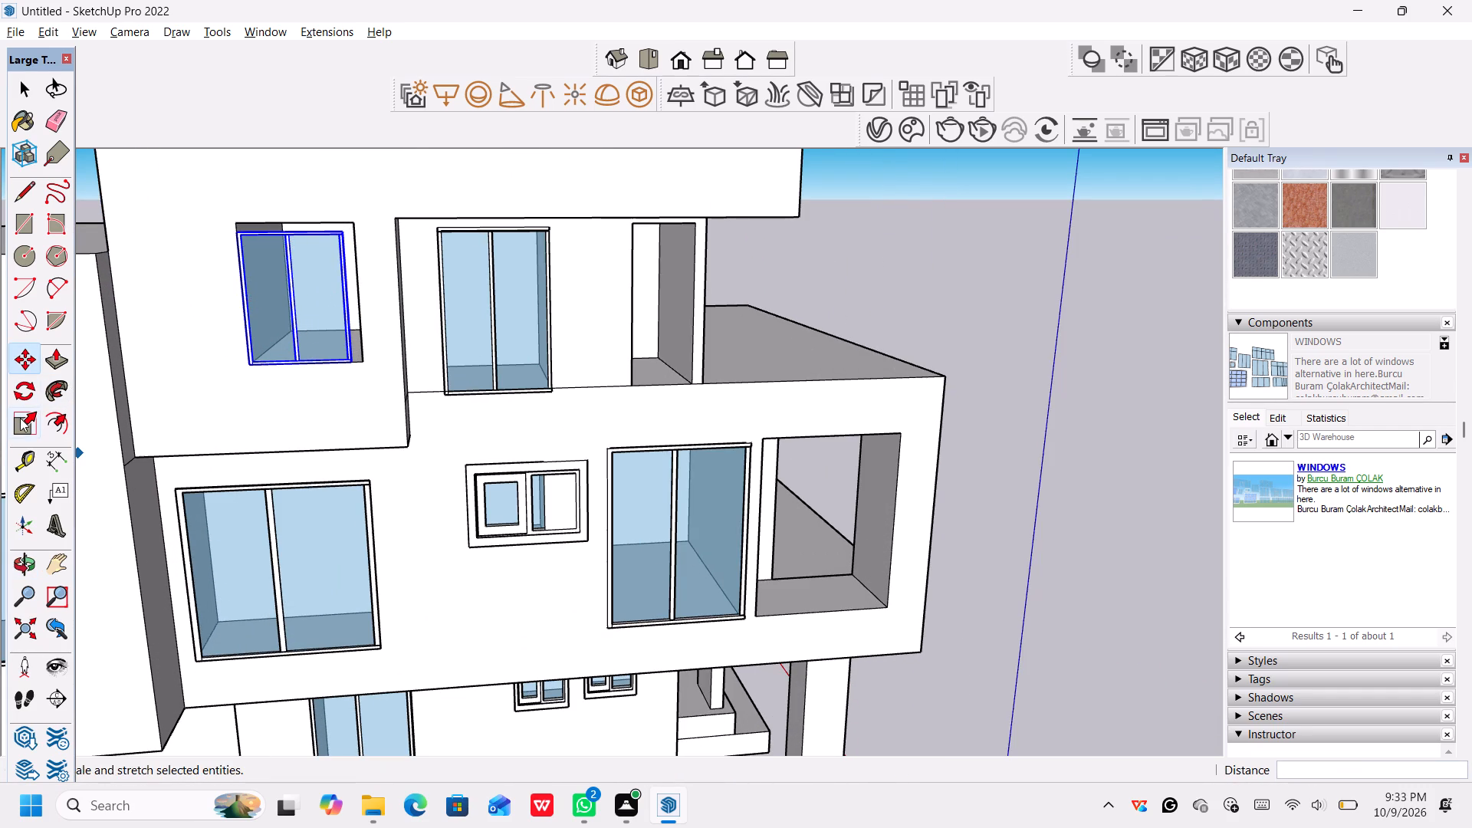
pyautogui.scroll(4, 343, 235)
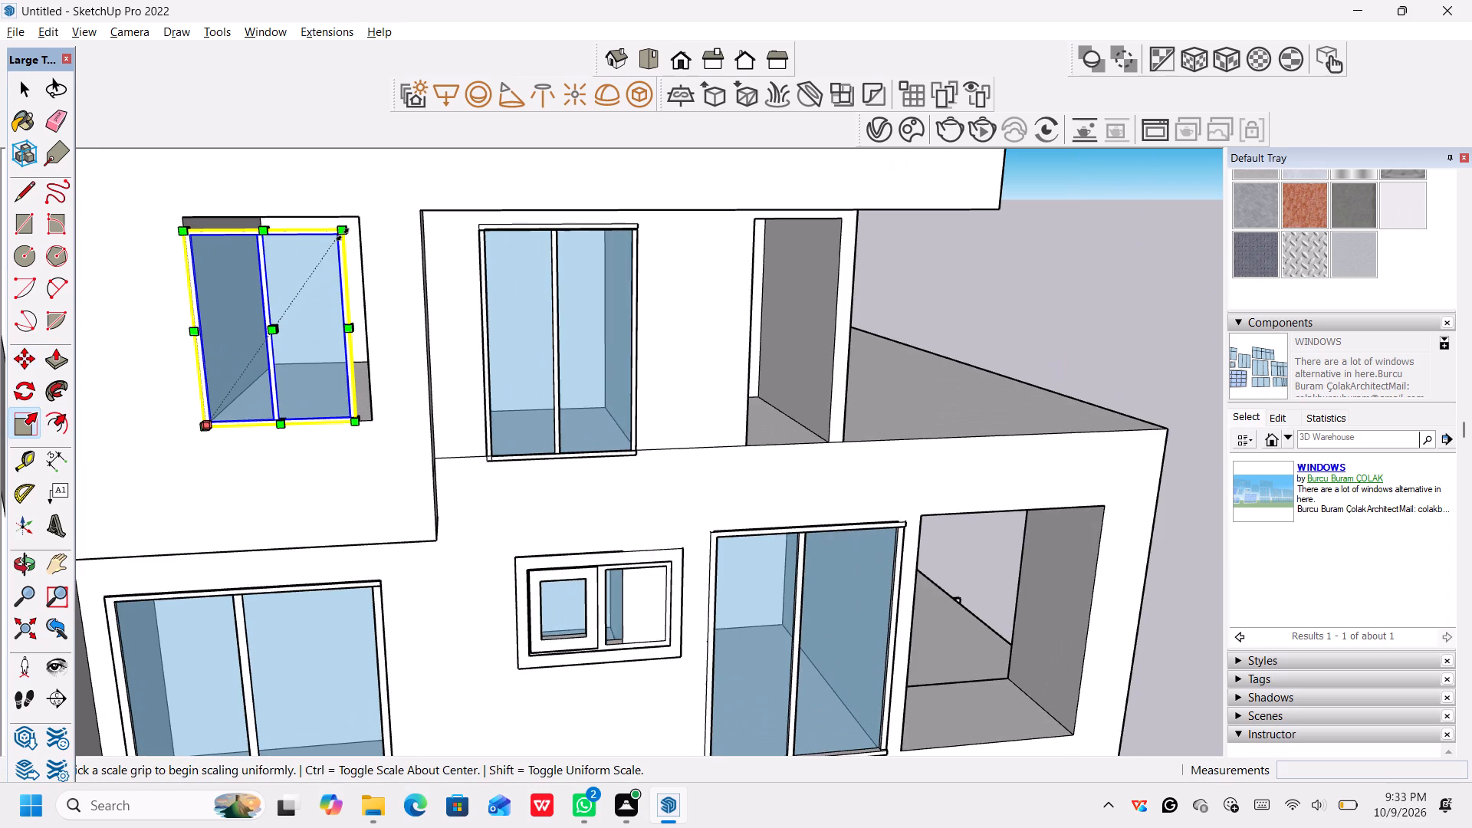
pyautogui.click(342, 234)
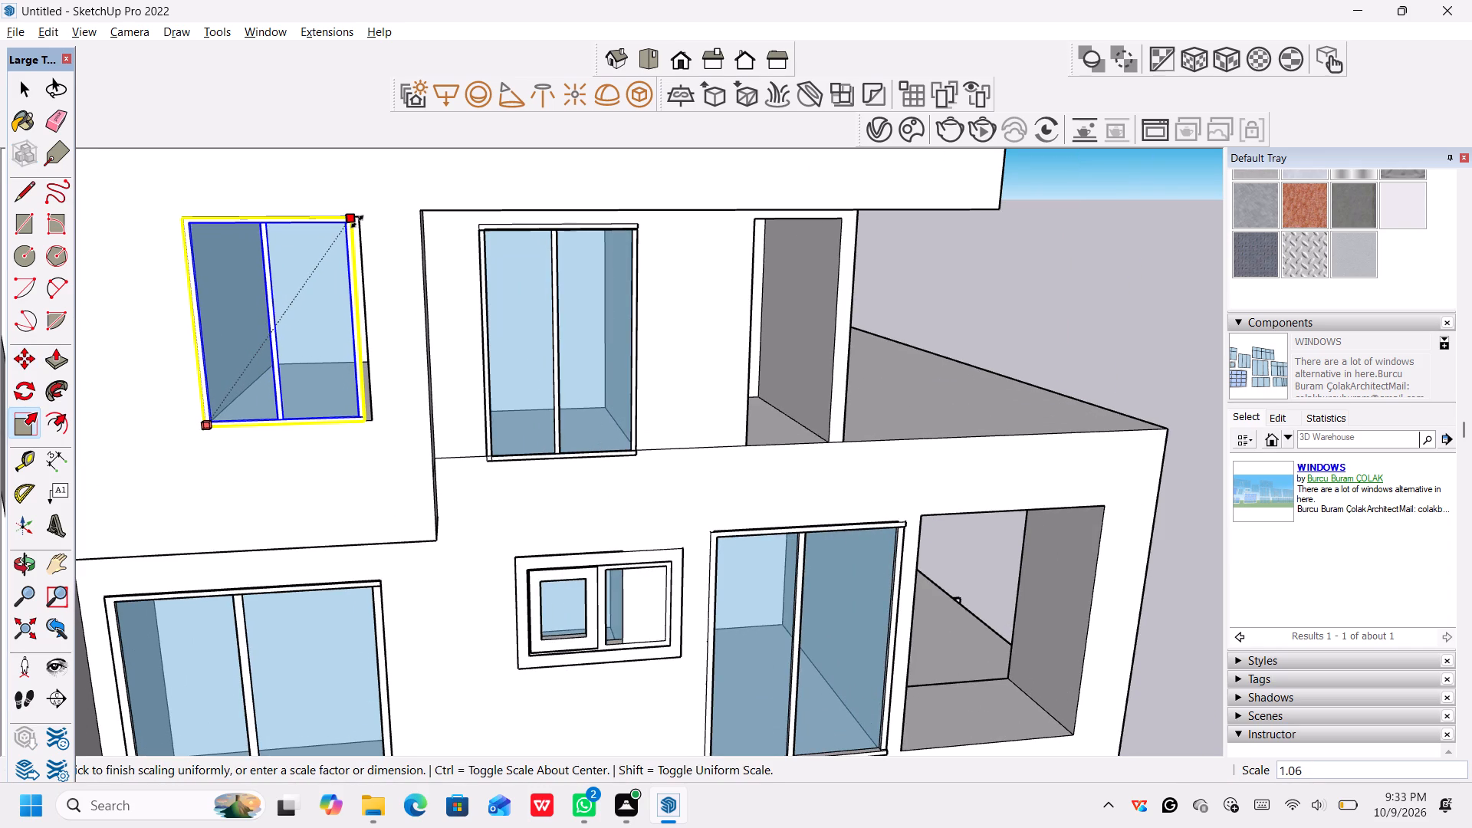
pyautogui.click(357, 222)
# Widen the scaled two-panel window to the square opening's far vertical edge, and deselect it.
pyautogui.click(356, 320)
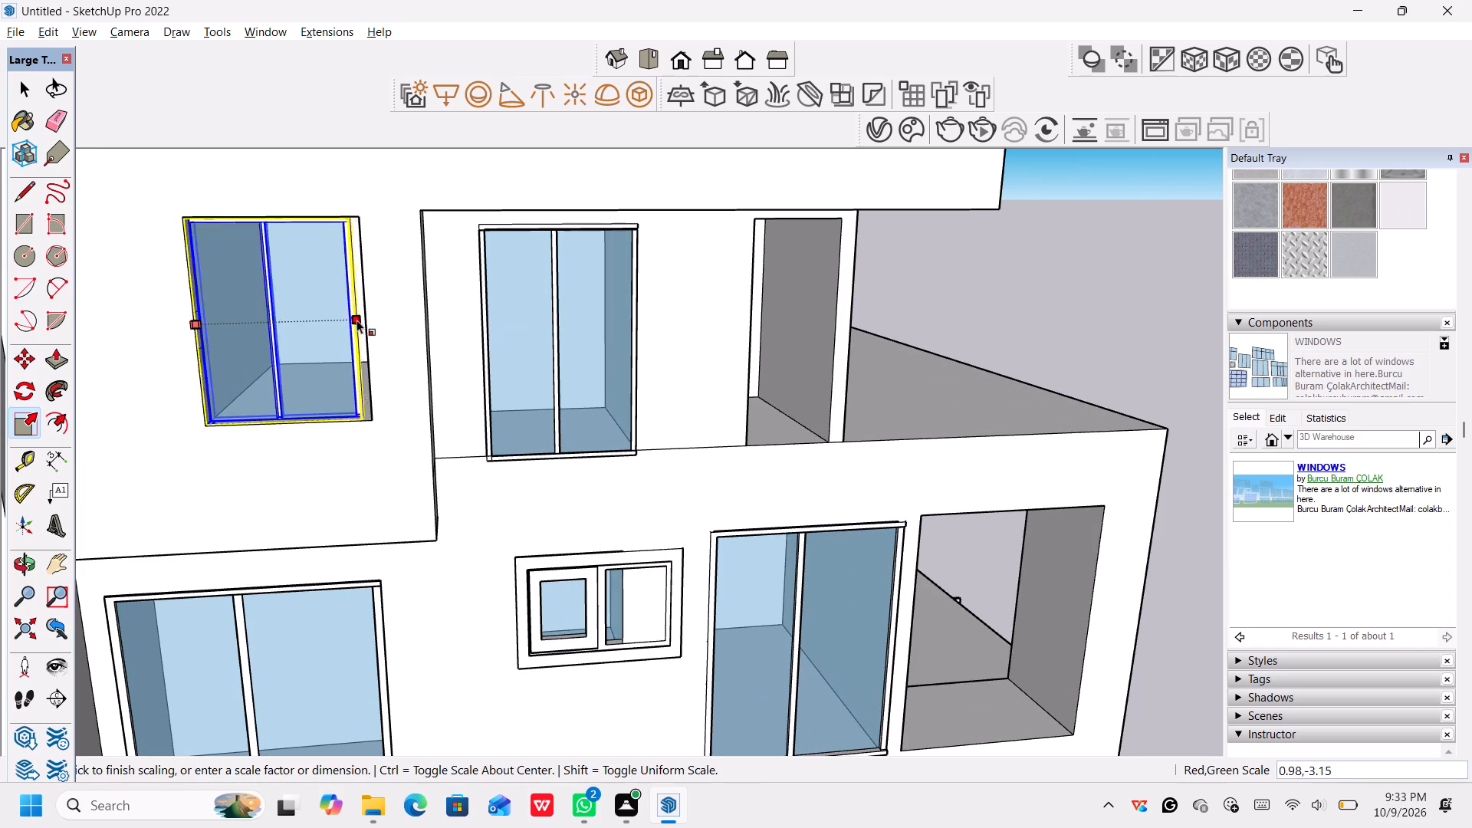
pyautogui.click(363, 317)
pyautogui.scroll(-13, 383, 389)
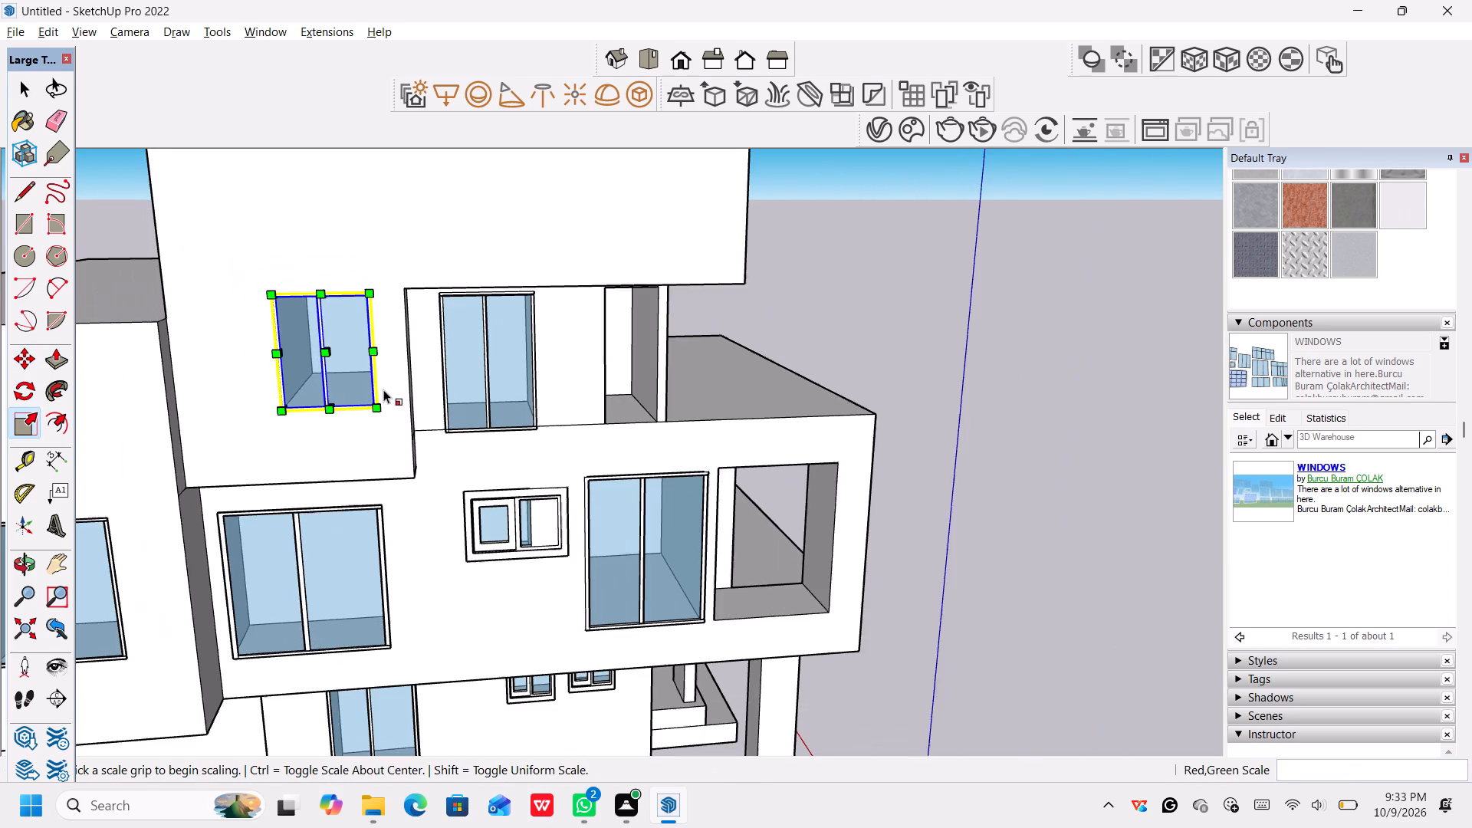
pyautogui.scroll(1, 383, 389)
pyautogui.scroll(-8, 383, 391)
pyautogui.scroll(-5, 803, 400)
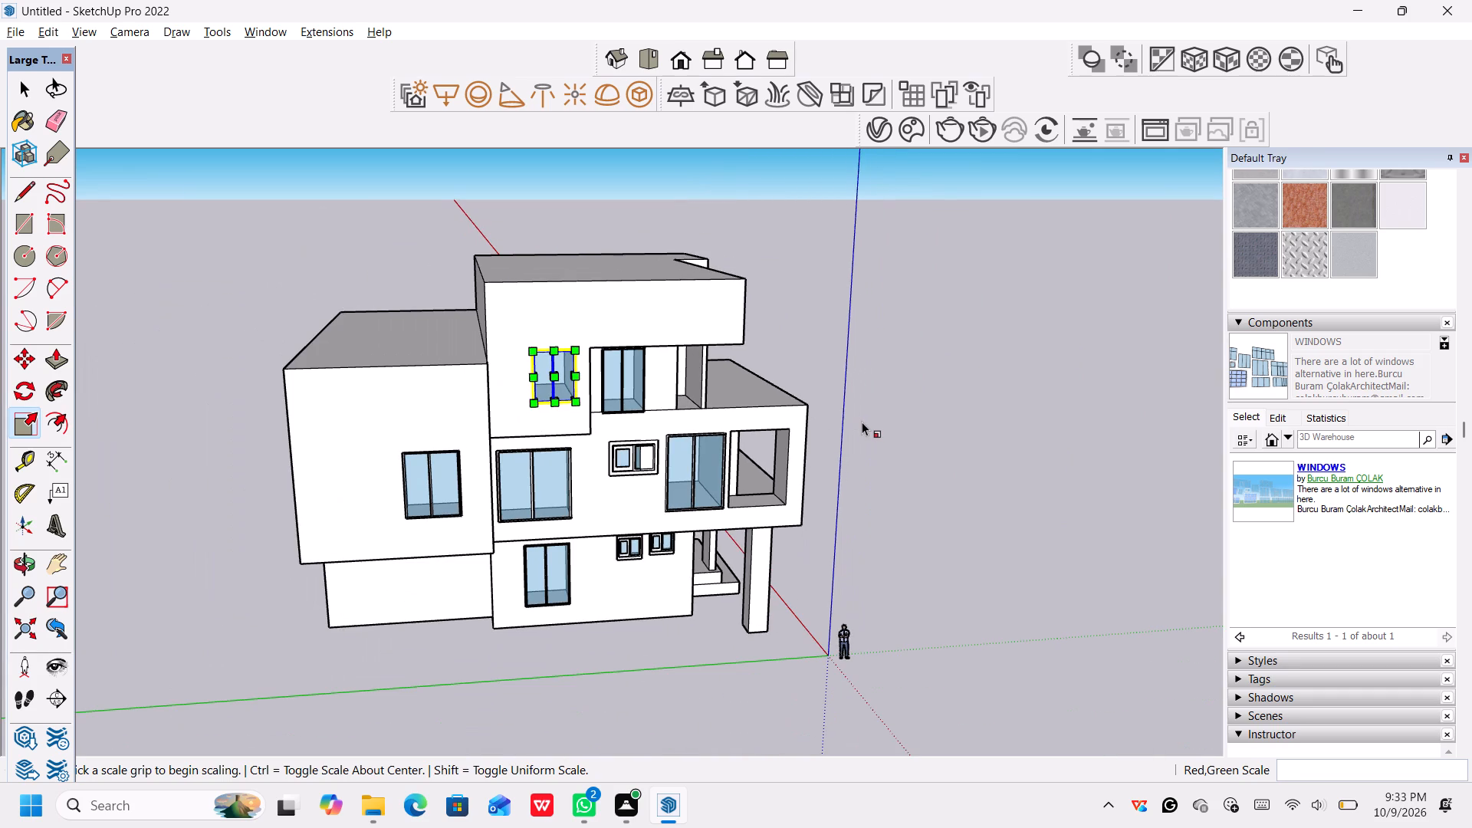
pyautogui.press('space')
pyautogui.click(866, 425)
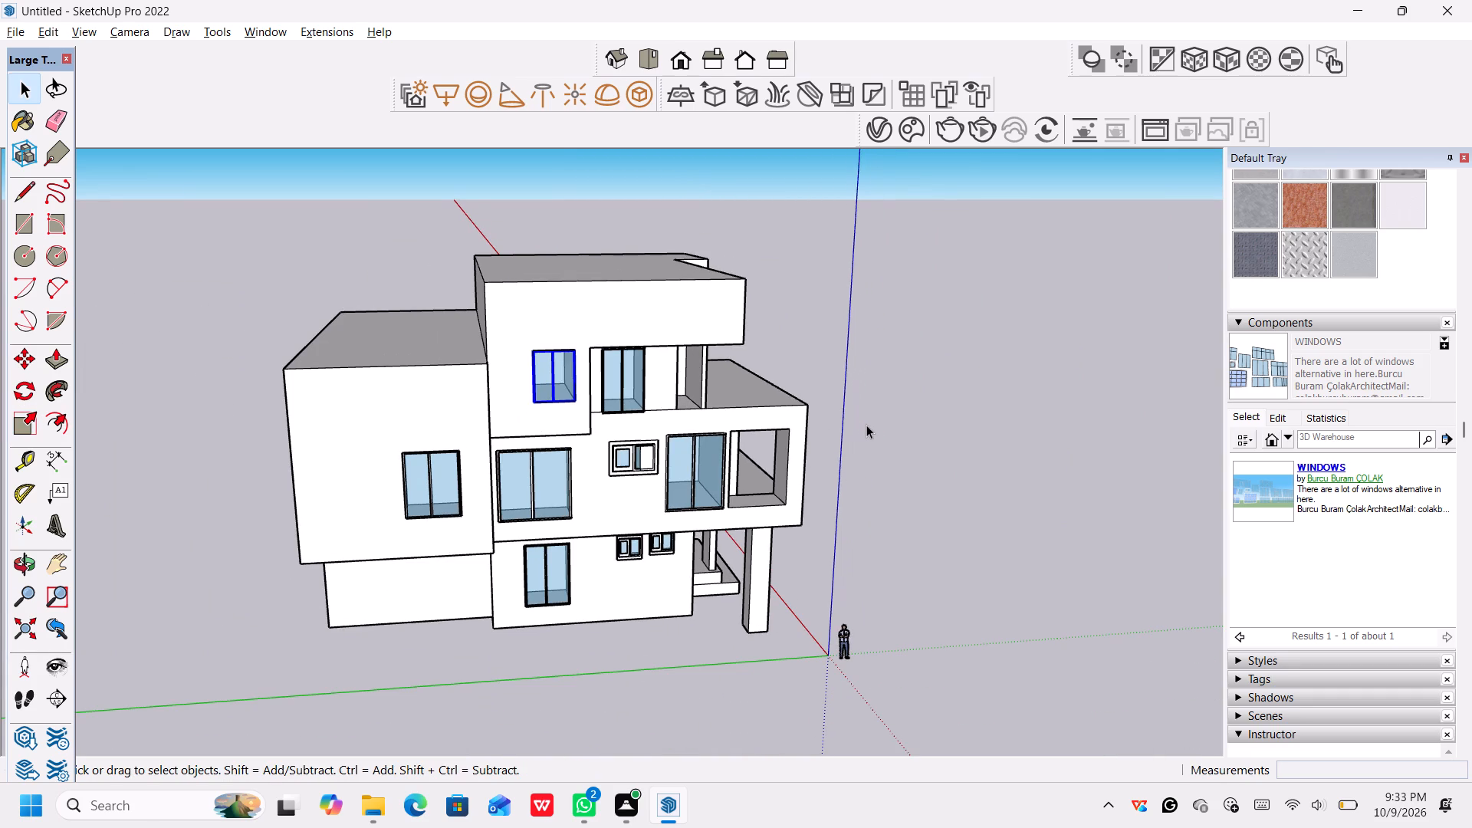
# Copy the freestanding narrow single-panel window to the lower corner of the top floor's narrow side opening beside the terrace.
pyautogui.moveTo(803, 448); pyautogui.dragTo(575, 474, button='middle')
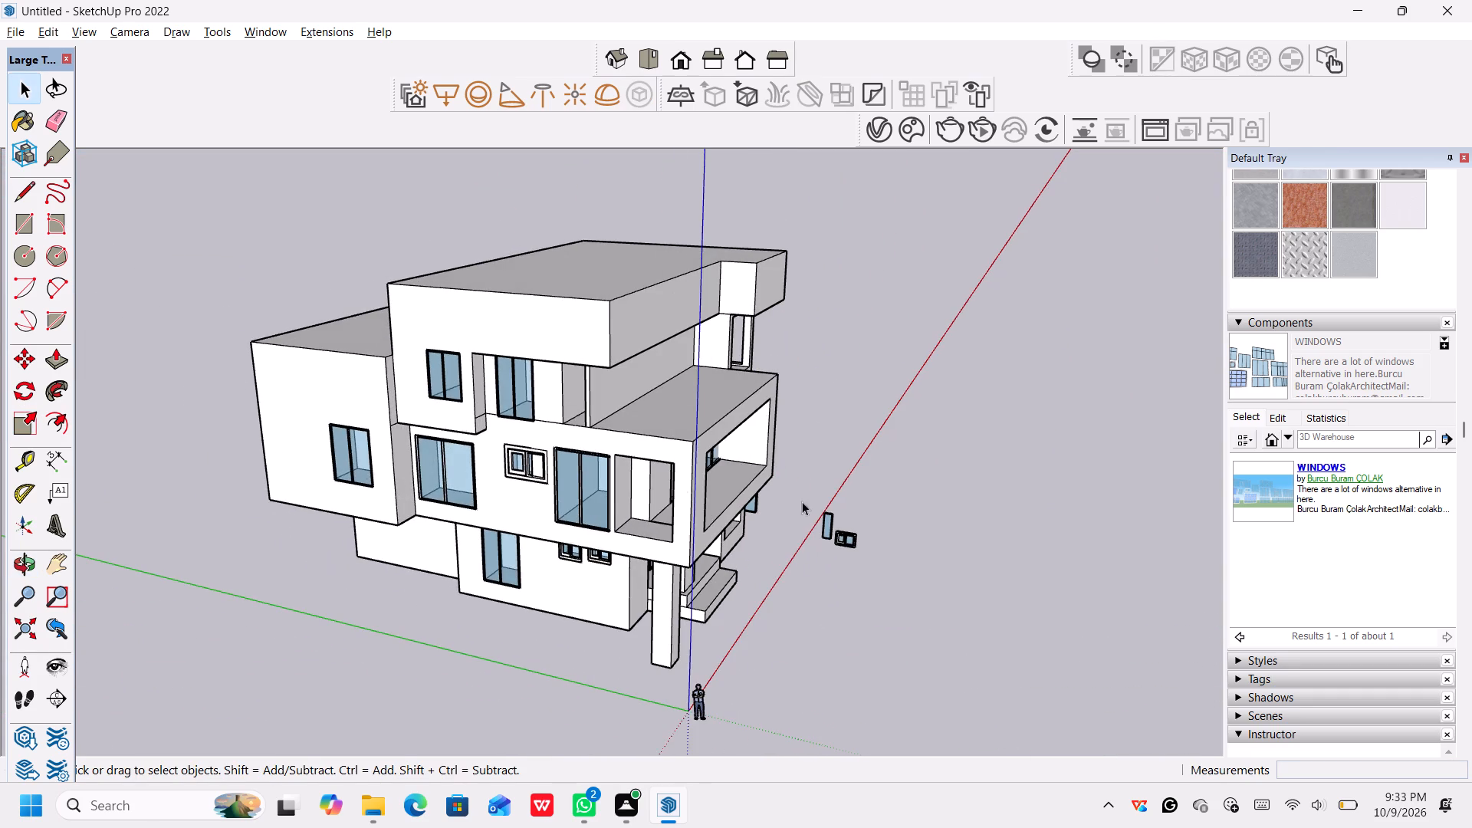
pyautogui.scroll(3, 802, 501)
pyautogui.click(833, 512)
pyautogui.scroll(10, 806, 551)
pyautogui.press('m')
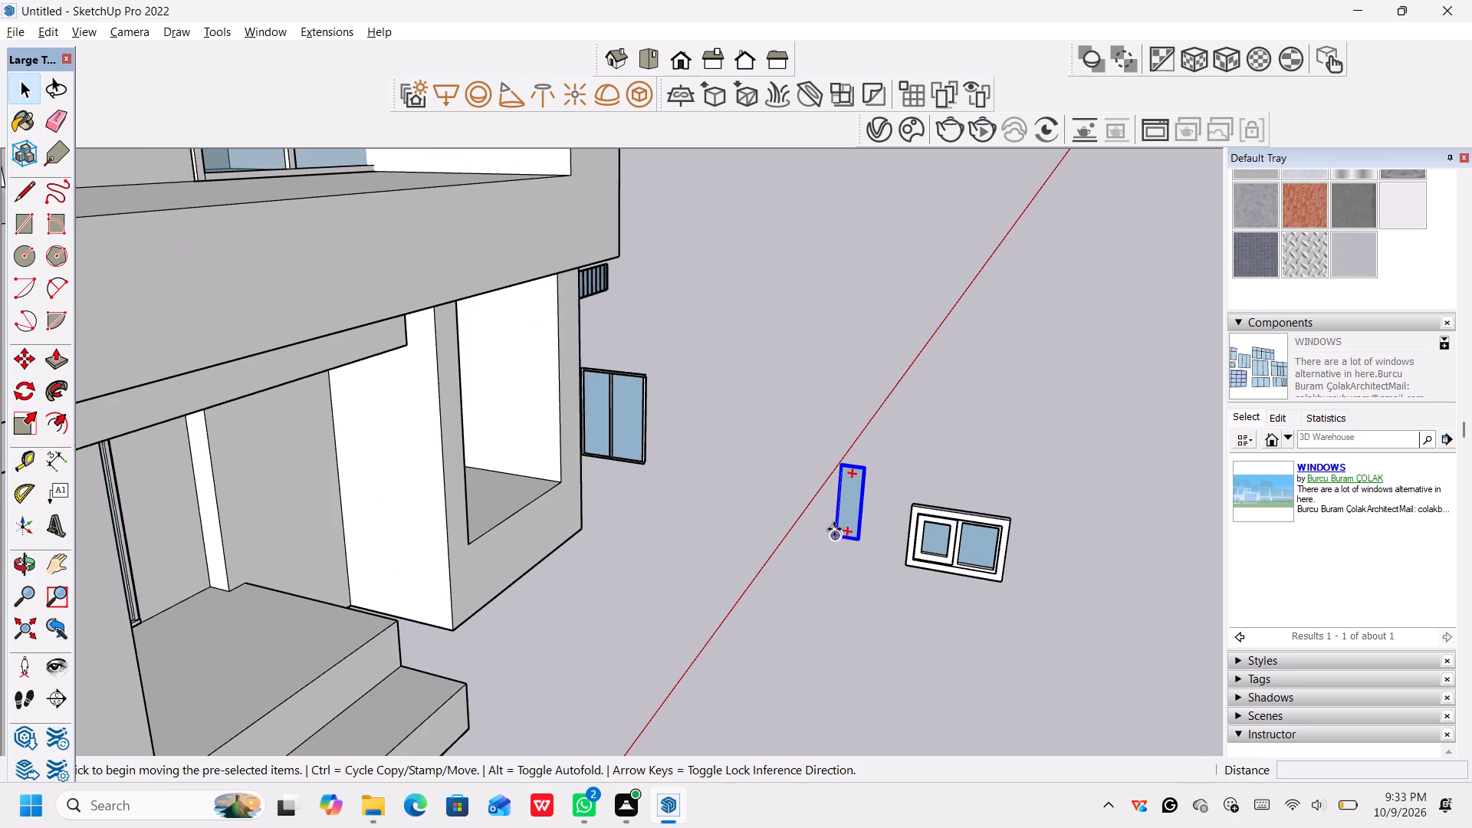
pyautogui.click(833, 534)
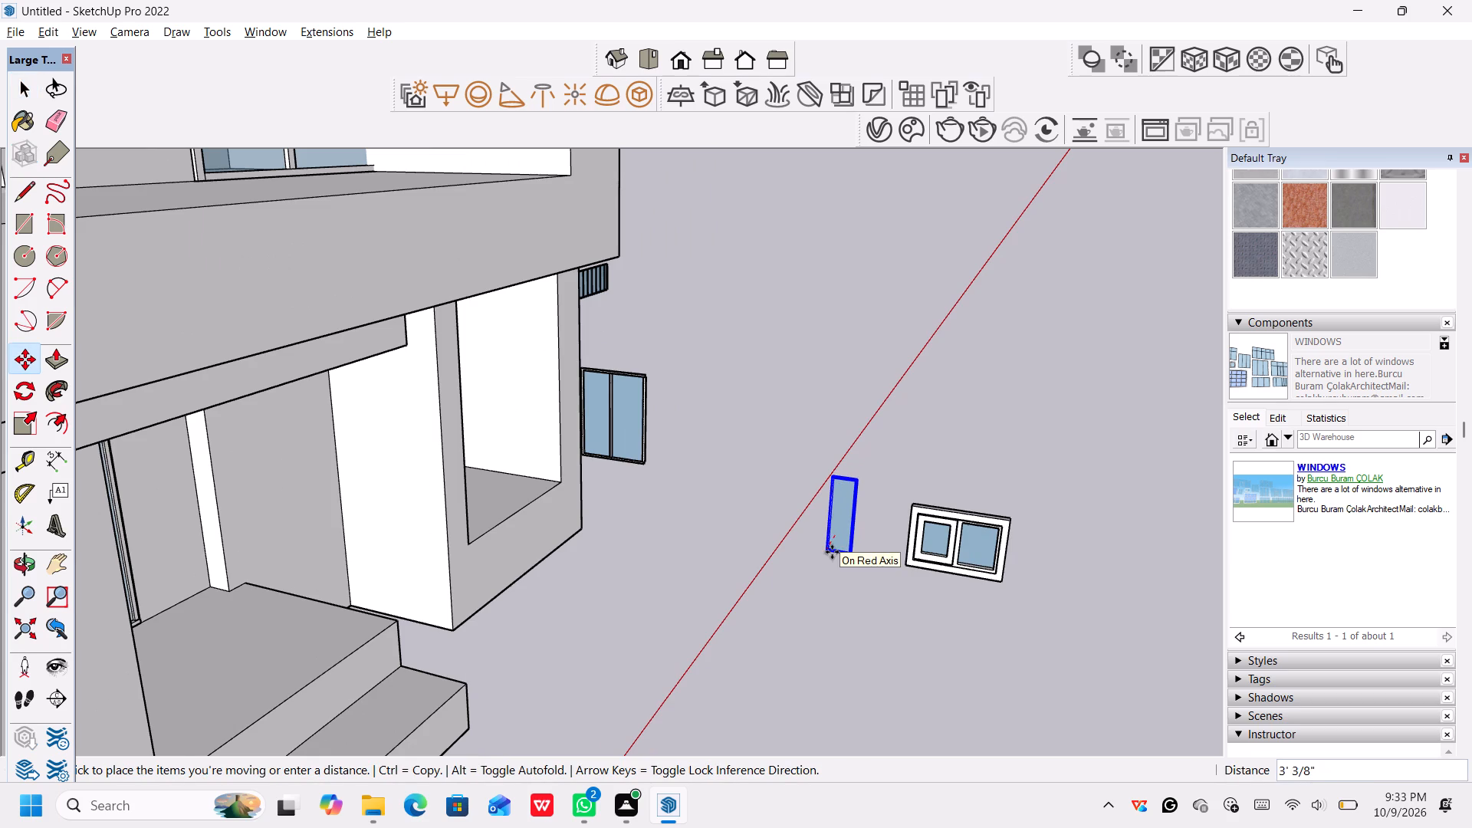
pyautogui.scroll(-19, 594, 517)
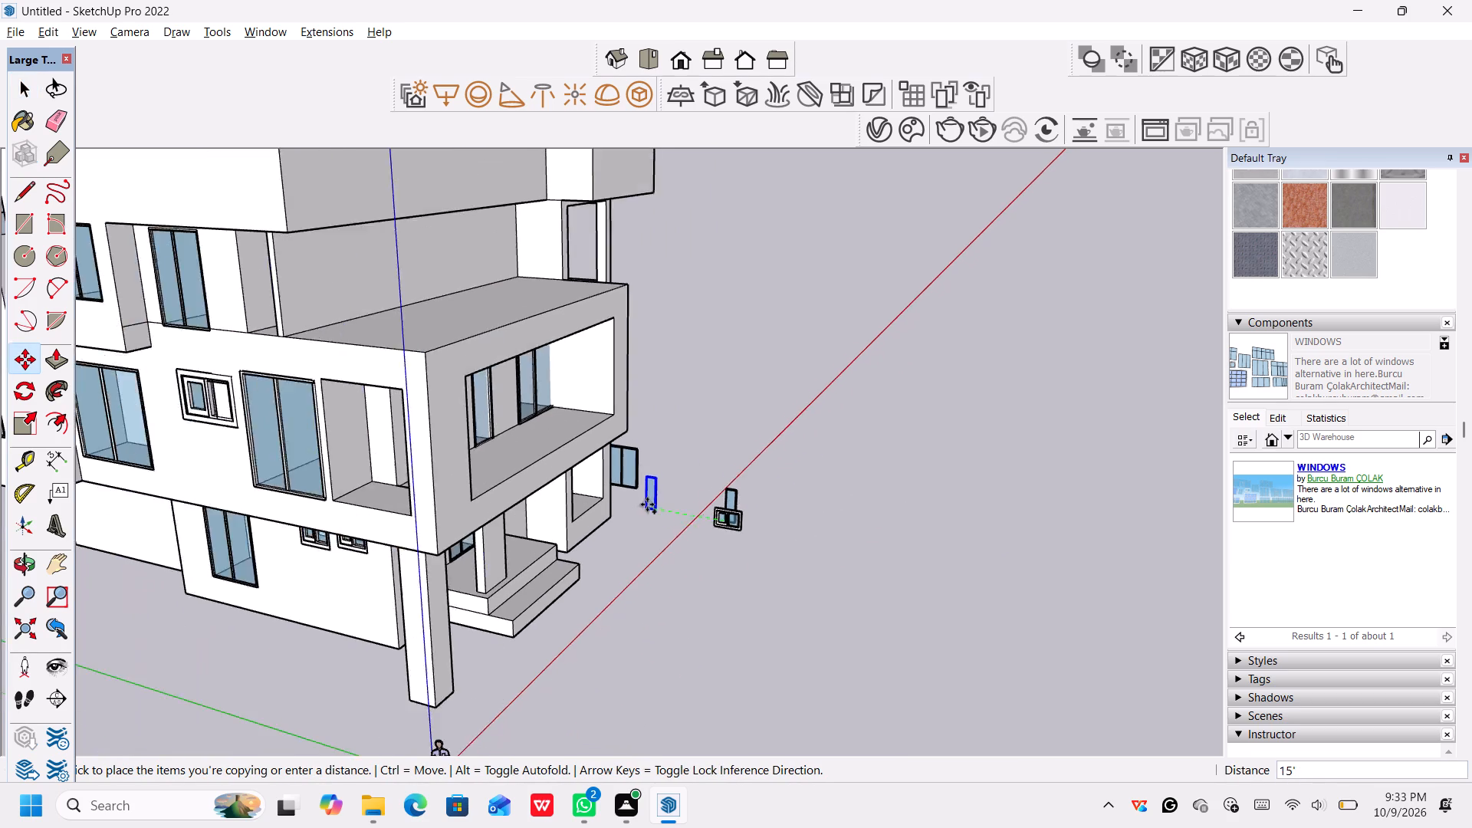
pyautogui.scroll(-3, 647, 504)
pyautogui.moveTo(298, 415); pyautogui.dragTo(376, 398, button='middle')
pyautogui.scroll(3, 396, 383)
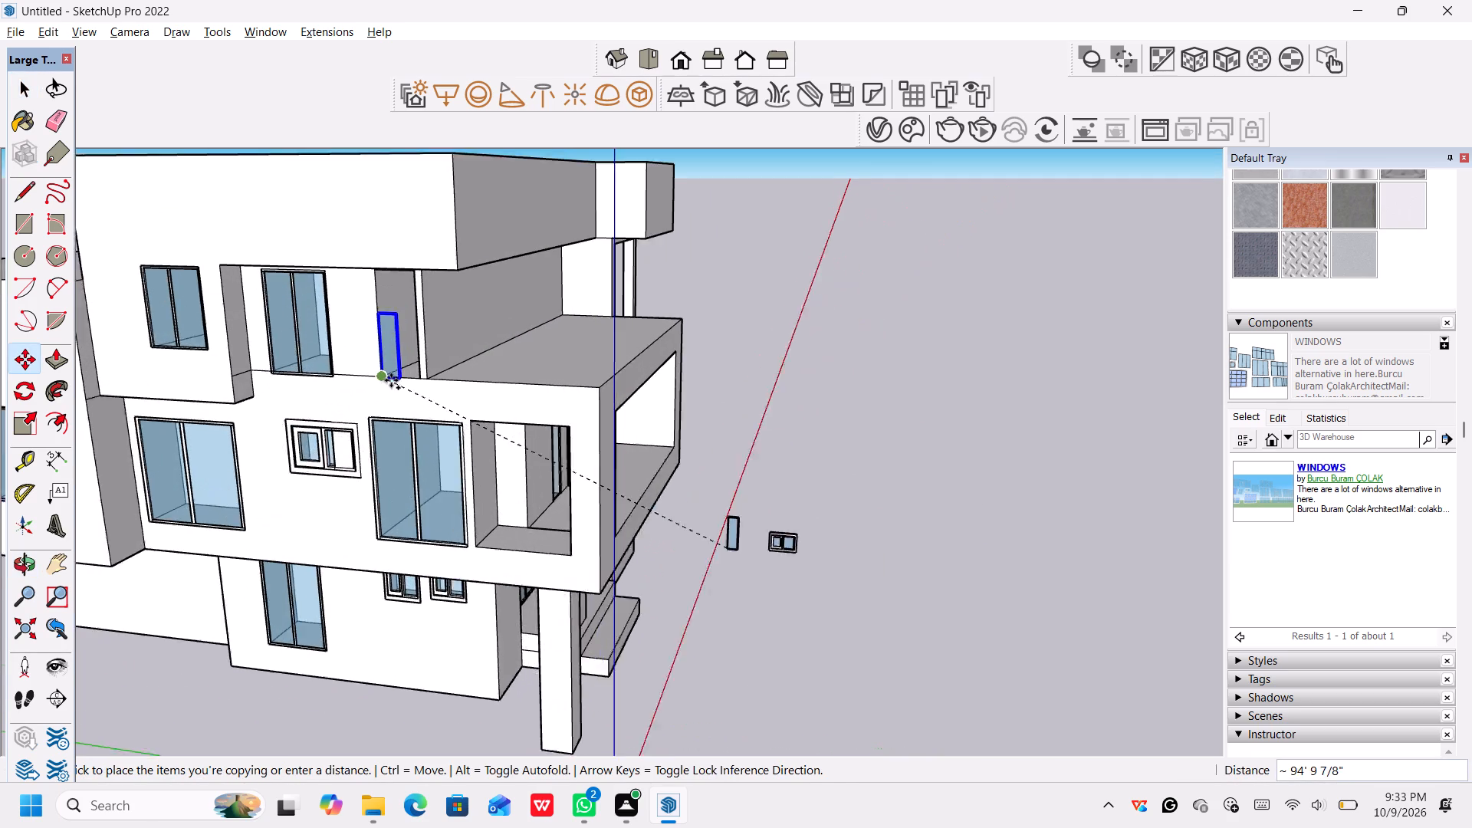
pyautogui.scroll(2, 391, 380)
pyautogui.click(379, 376)
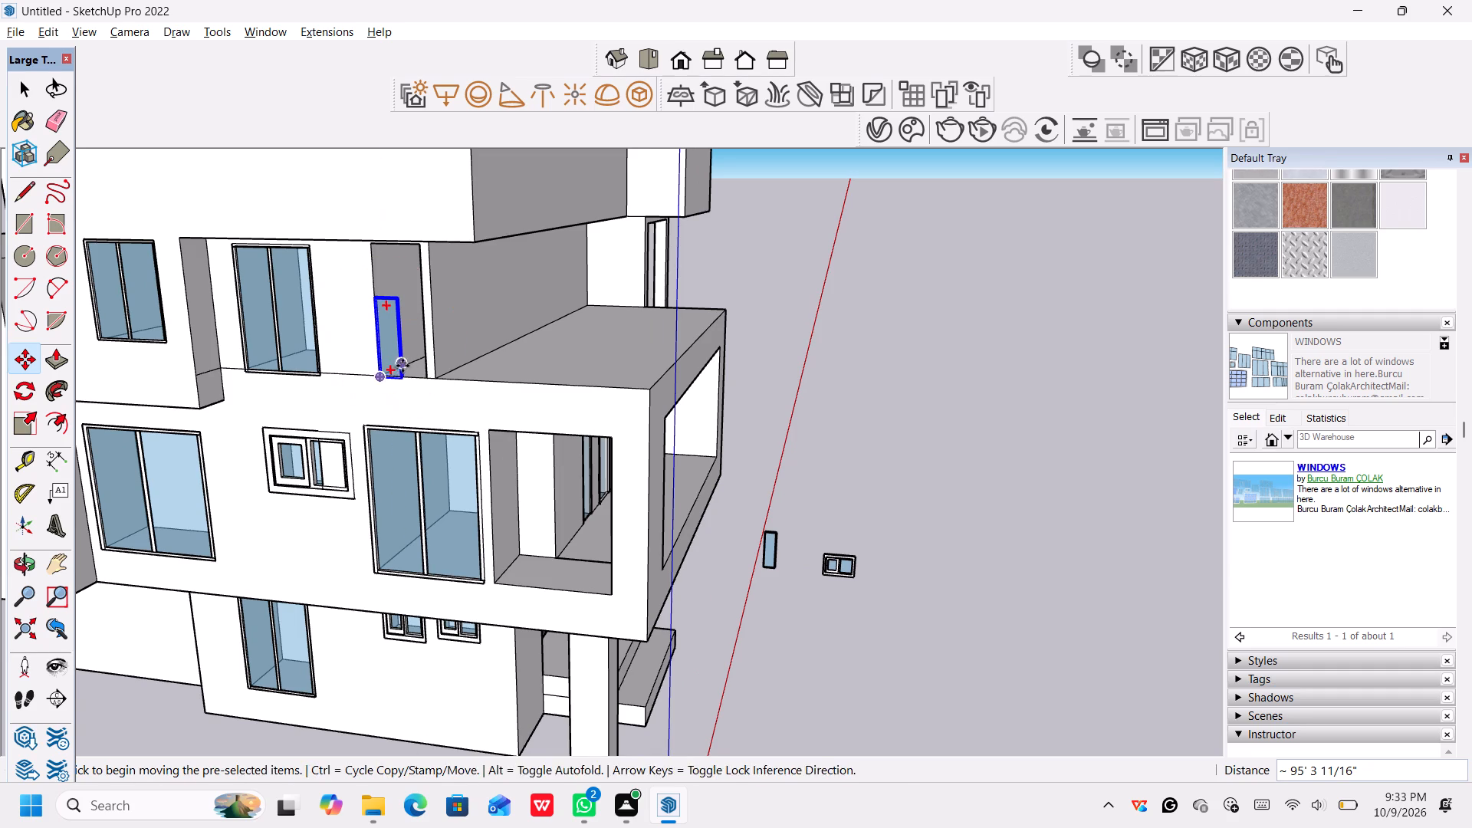
# Scale the copied narrow window uniformly by about 1.64 to reach the top of its opening.
pyautogui.scroll(-3, 419, 367)
pyautogui.moveTo(423, 370); pyautogui.dragTo(514, 370, button='middle')
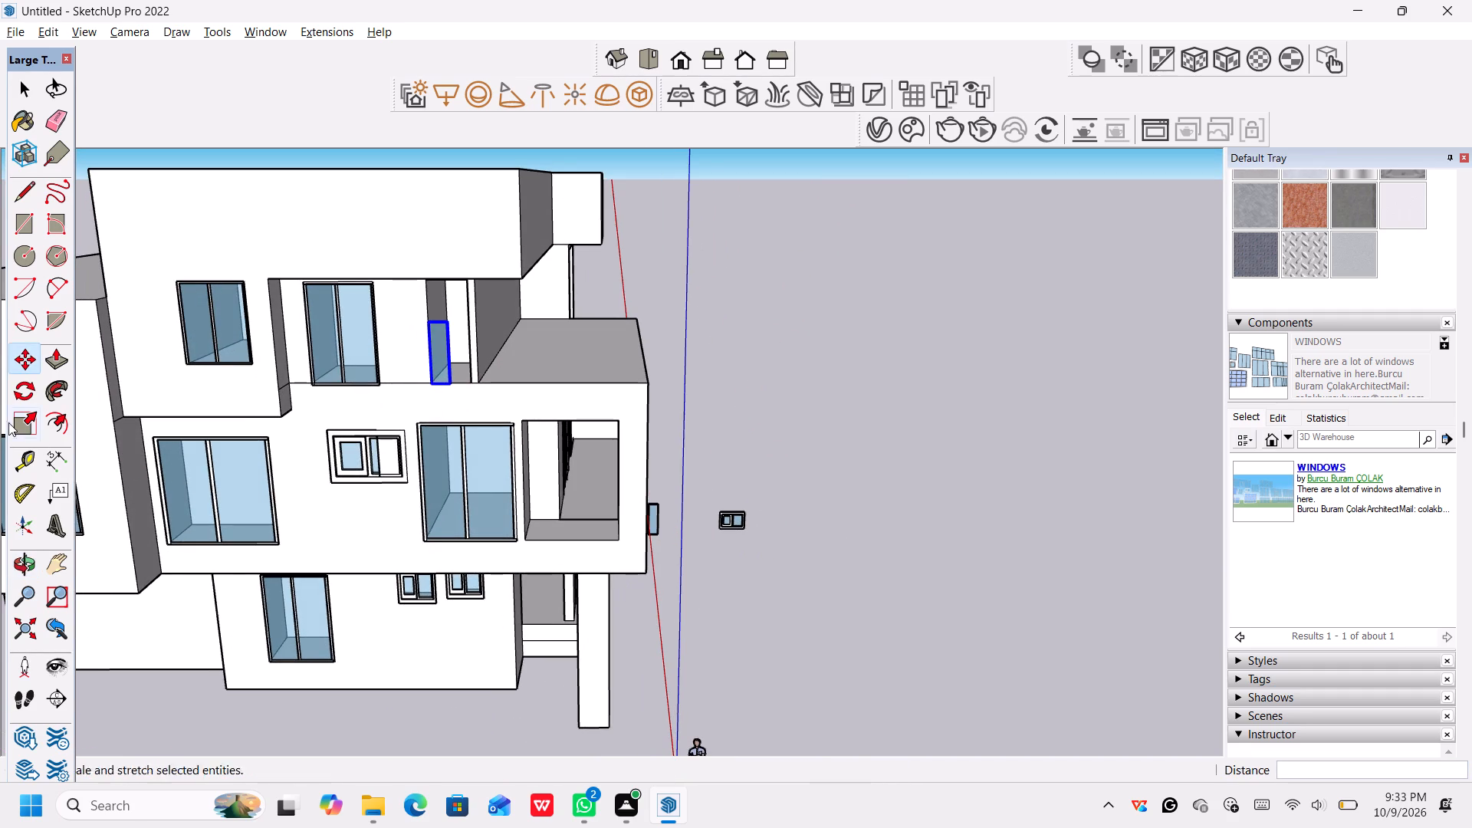
pyautogui.click(23, 426)
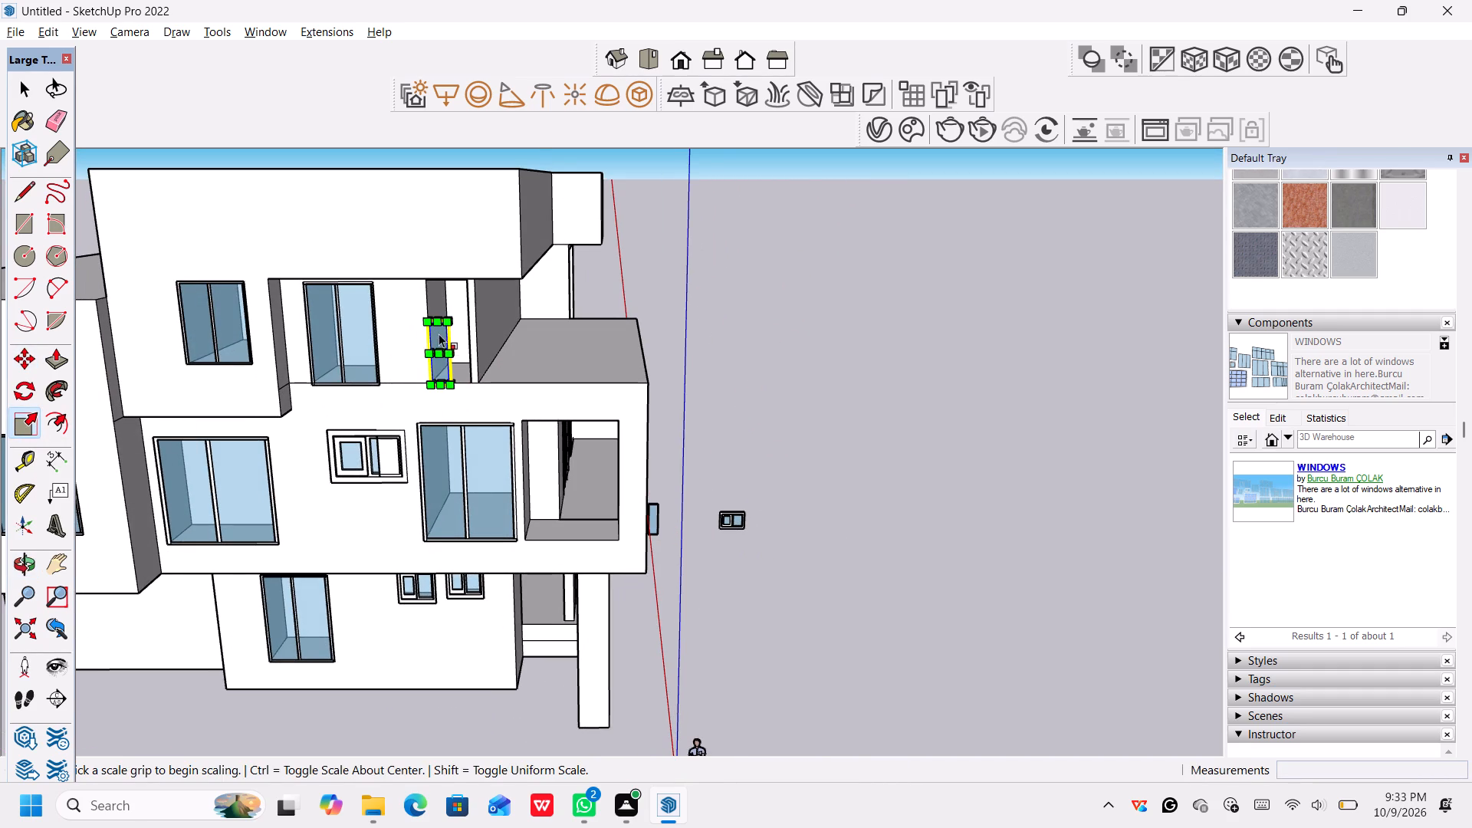
pyautogui.scroll(5, 438, 333)
pyautogui.click(450, 318)
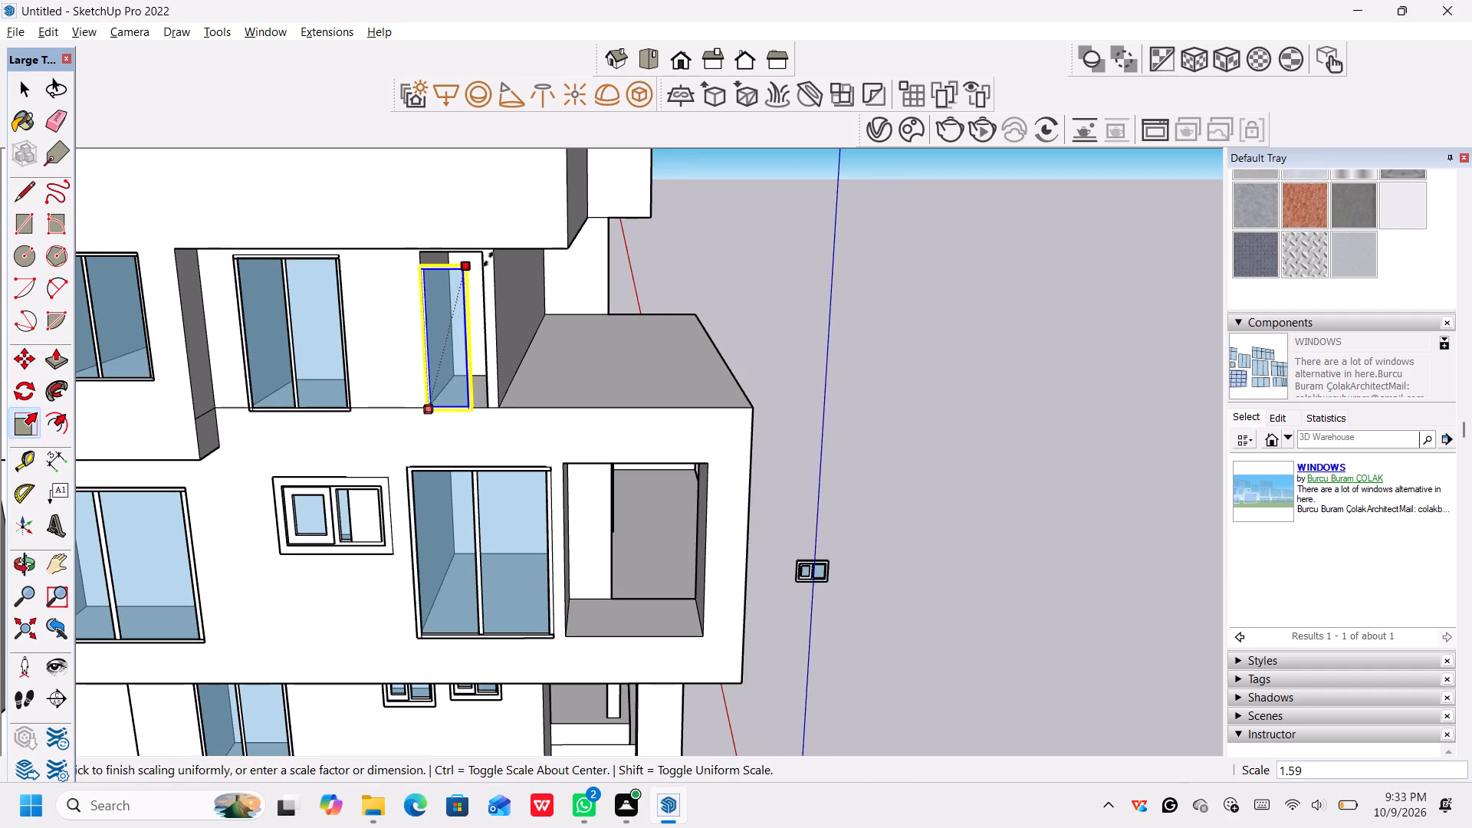
pyautogui.scroll(7, 455, 255)
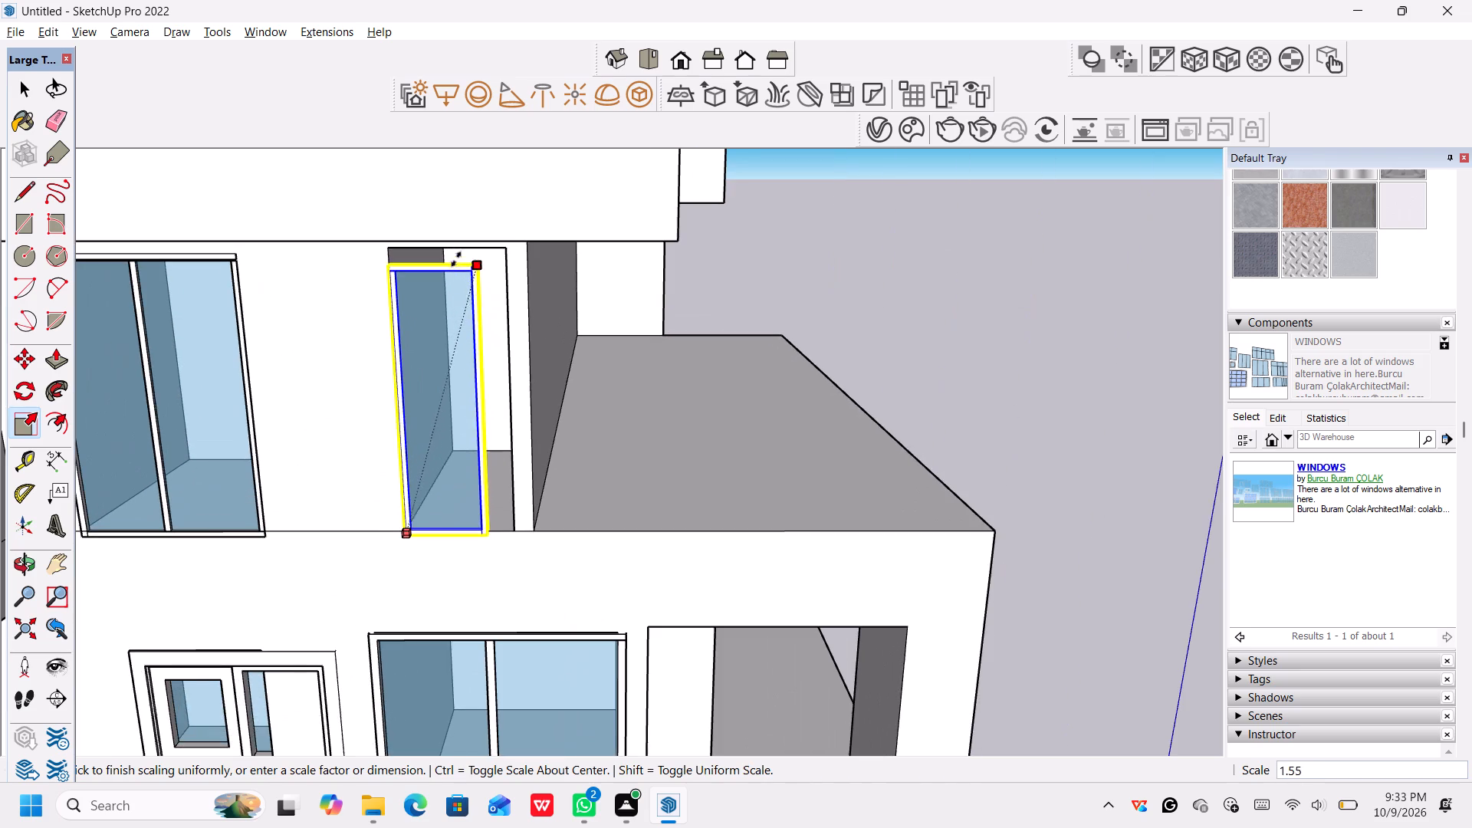
pyautogui.moveTo(456, 267); pyautogui.dragTo(465, 228, button='middle')
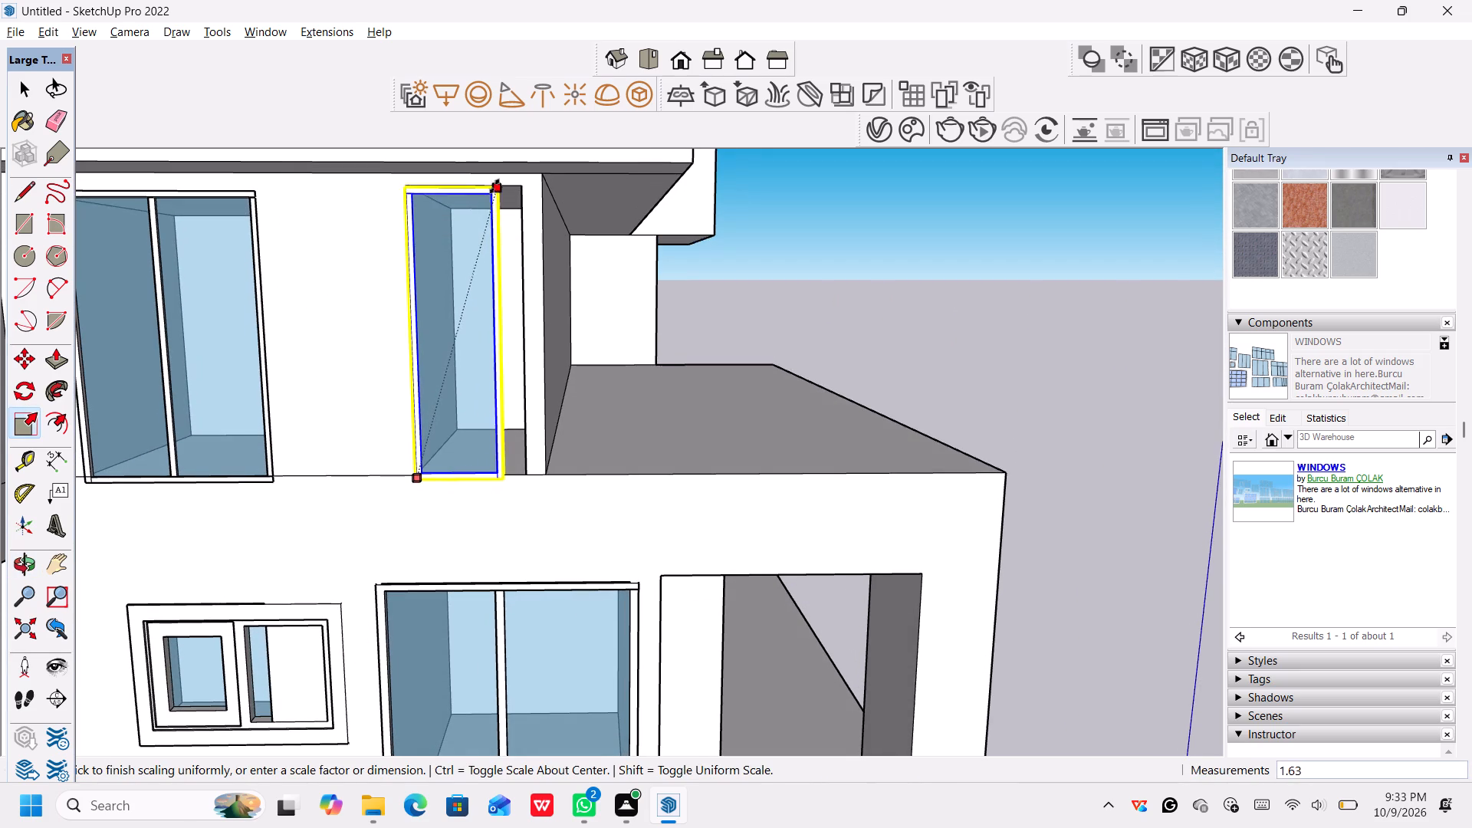
pyautogui.click(496, 185)
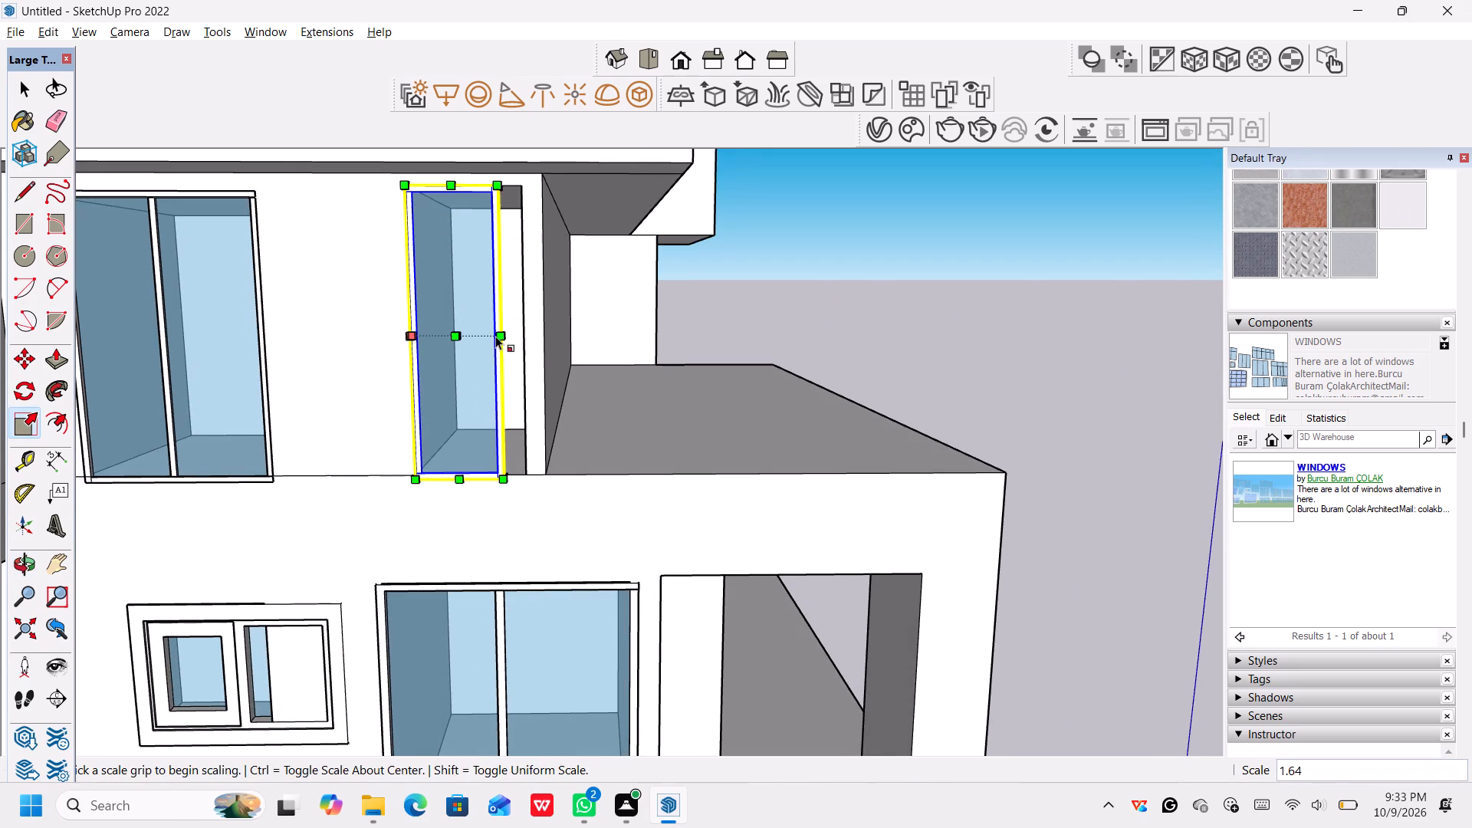
# Widen the narrow window to its opening's right edge with red and green factors of about 1.26 and 0.61, and deselect it.
pyautogui.click(495, 336)
pyautogui.click(522, 333)
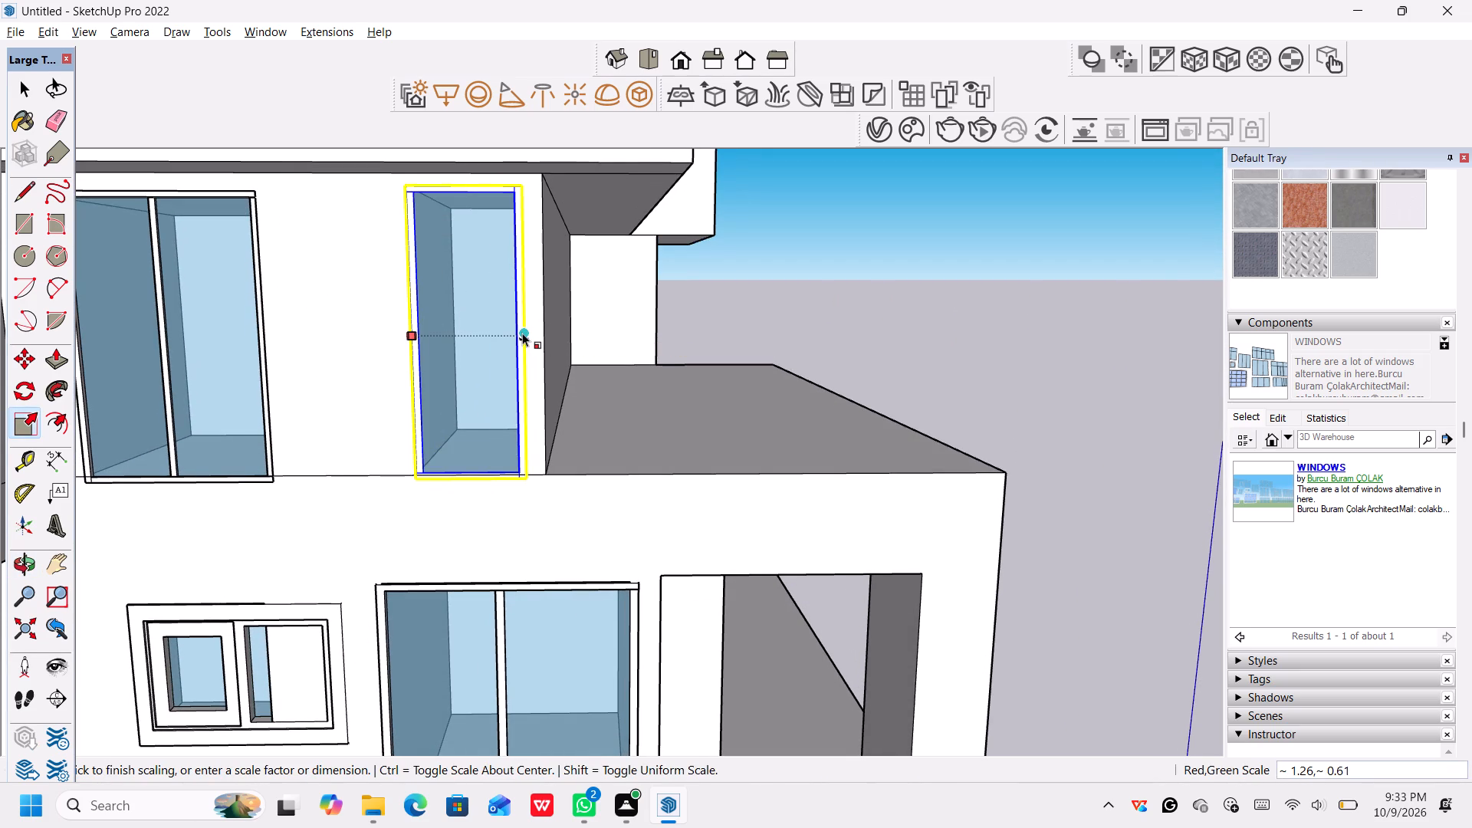
pyautogui.scroll(-13, 531, 365)
pyautogui.scroll(-5, 751, 353)
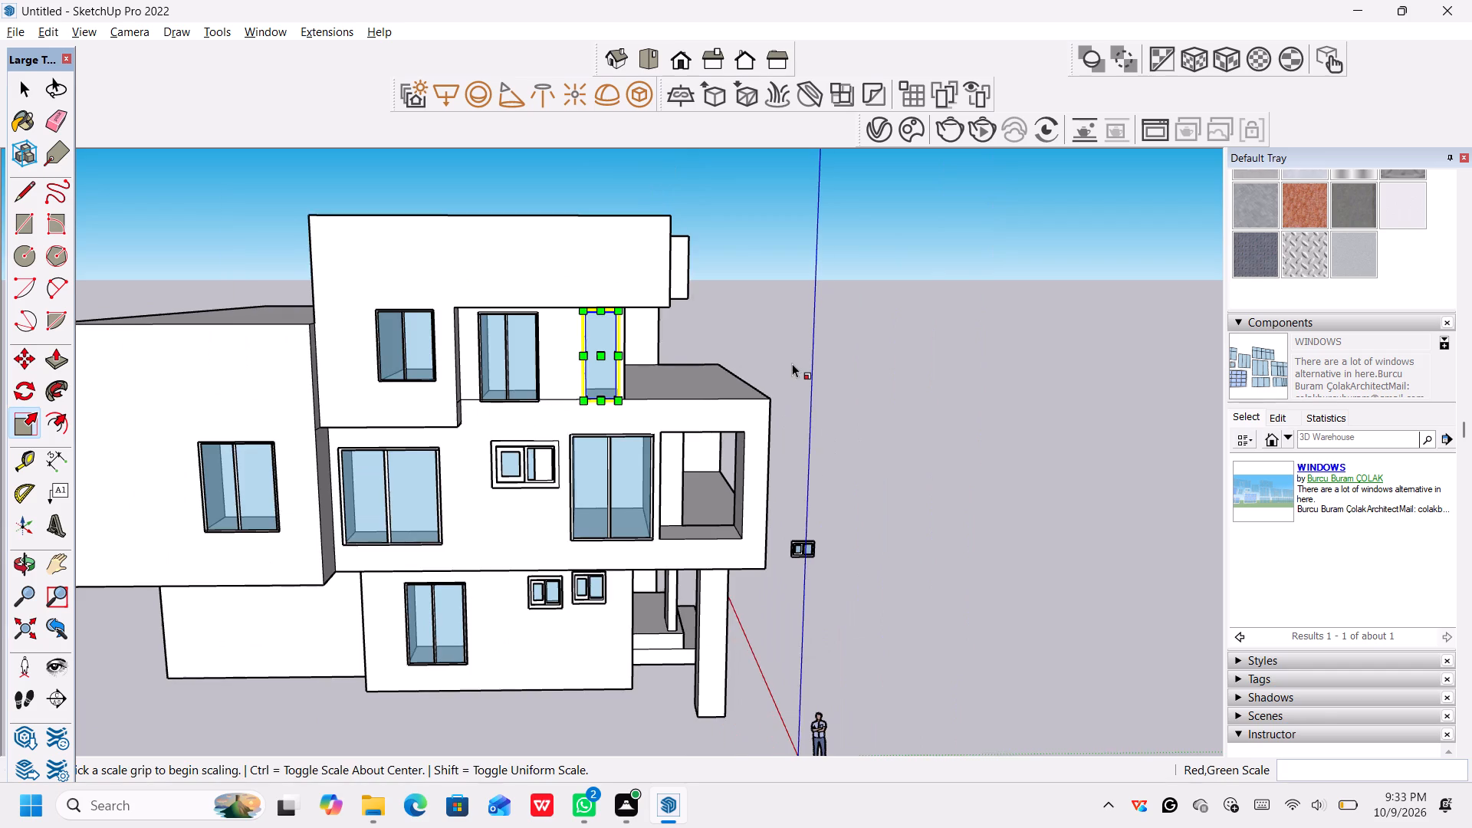
pyautogui.moveTo(791, 364); pyautogui.dragTo(752, 396, button='middle')
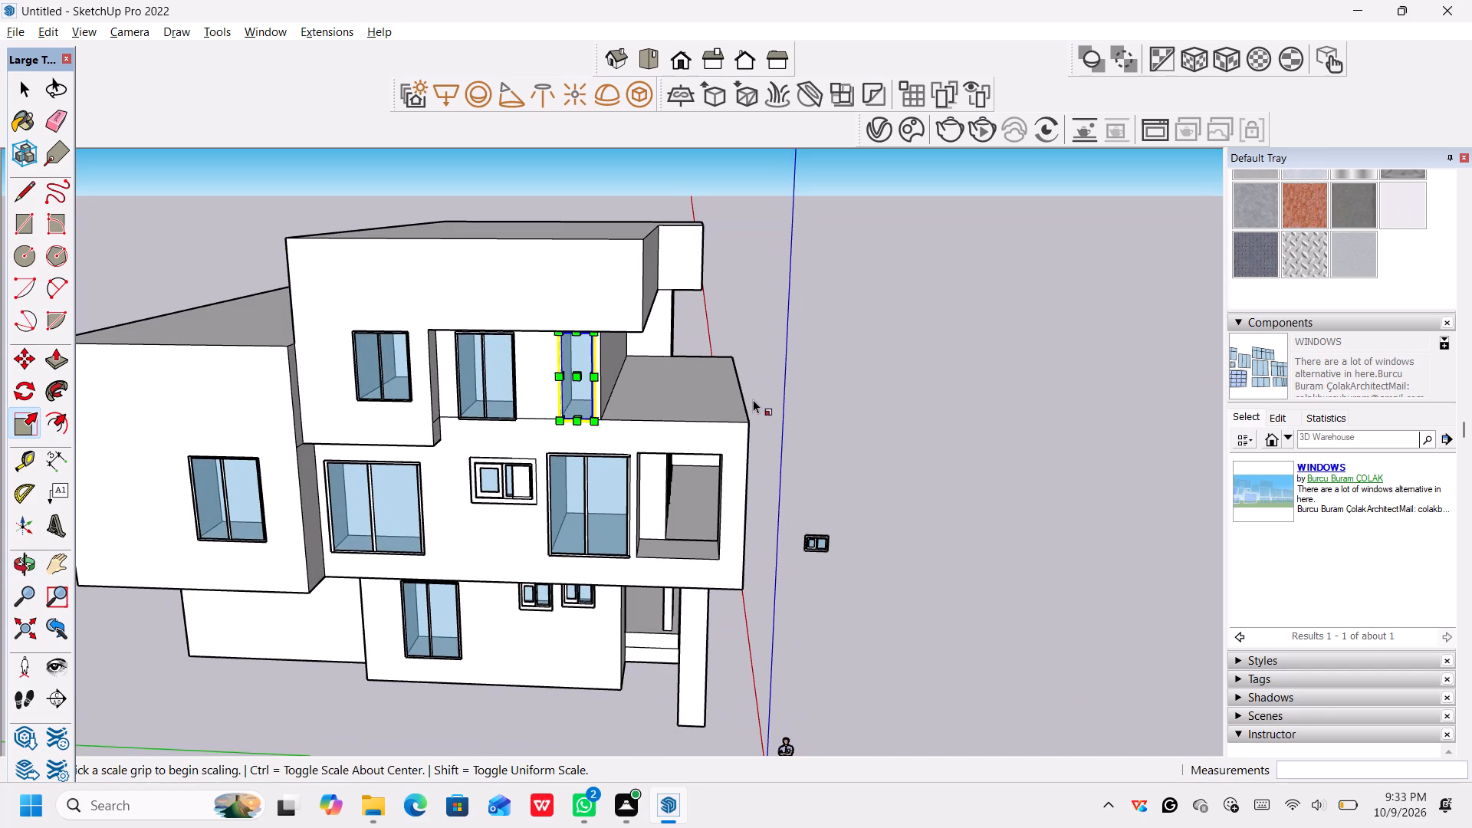
pyautogui.press('space')
pyautogui.press('space')
pyautogui.click(759, 390)
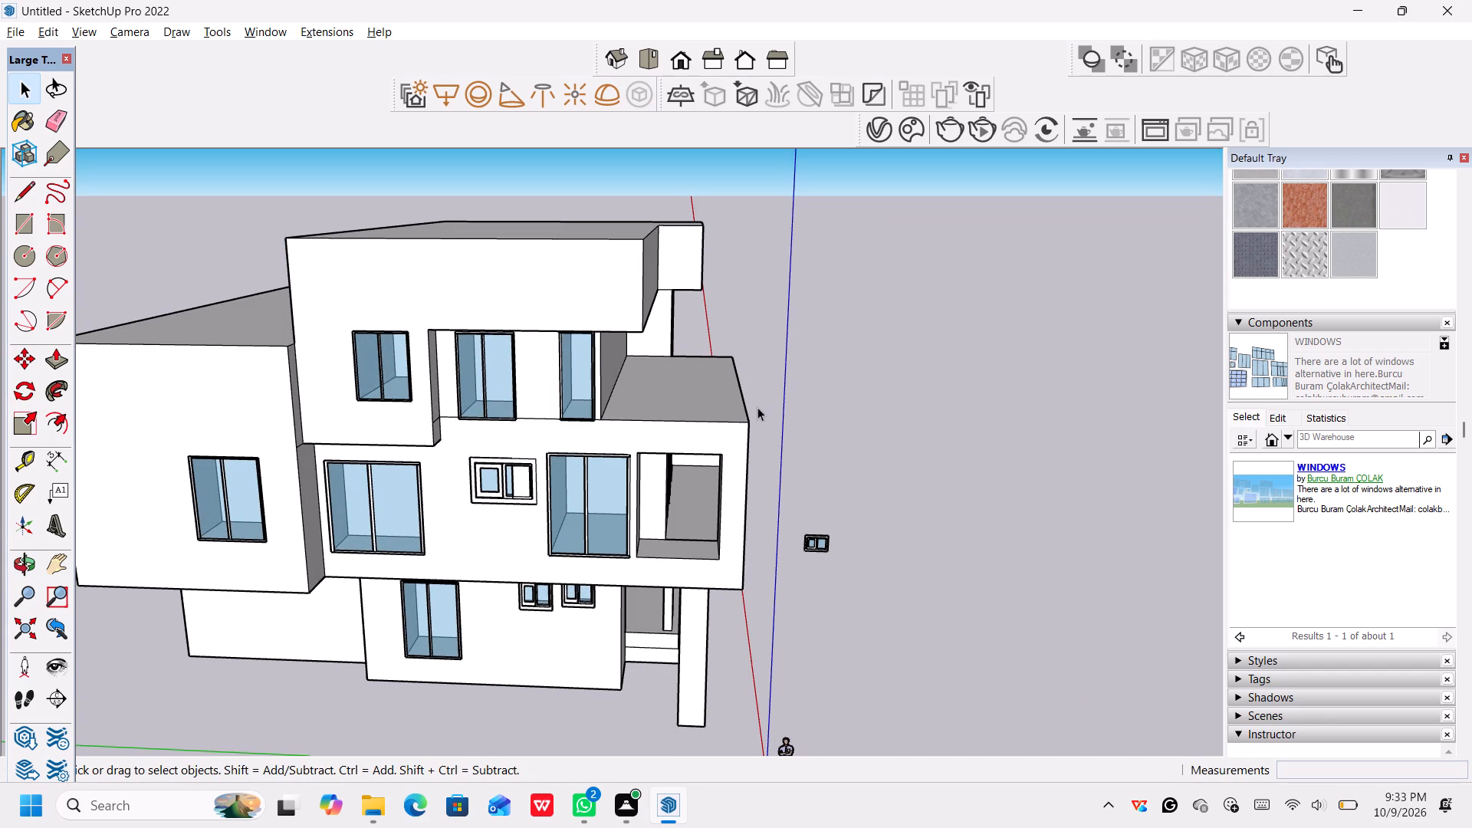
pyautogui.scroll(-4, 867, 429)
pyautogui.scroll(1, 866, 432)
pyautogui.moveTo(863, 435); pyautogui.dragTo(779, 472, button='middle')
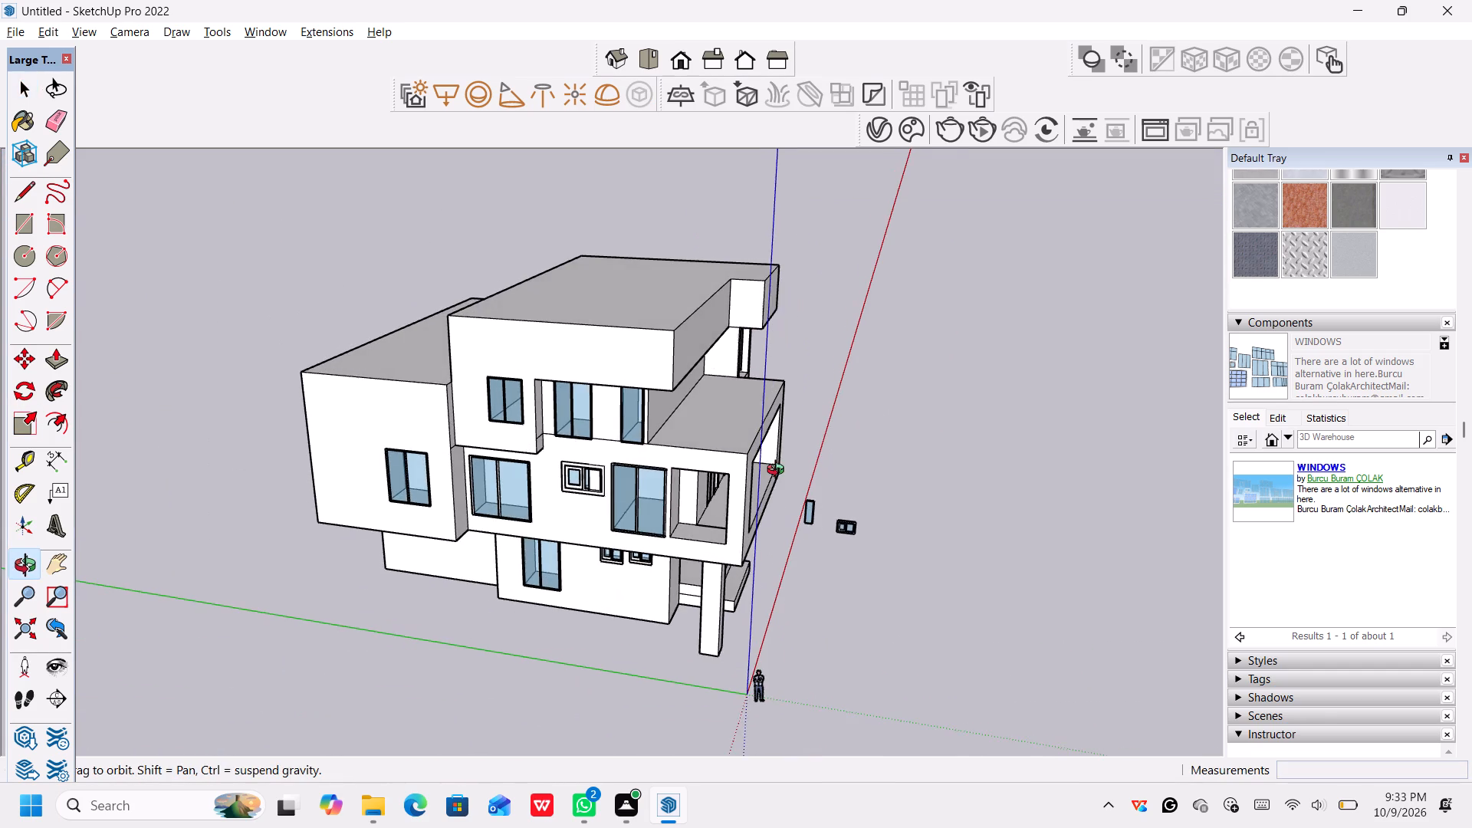
# Examine the house's front and side facades from several angles to see which openings still lack windows.
pyautogui.moveTo(779, 472); pyautogui.dragTo(779, 472, button='middle')
pyautogui.scroll(-4, 782, 498)
pyautogui.moveTo(889, 481); pyautogui.dragTo(583, 501, button='middle')
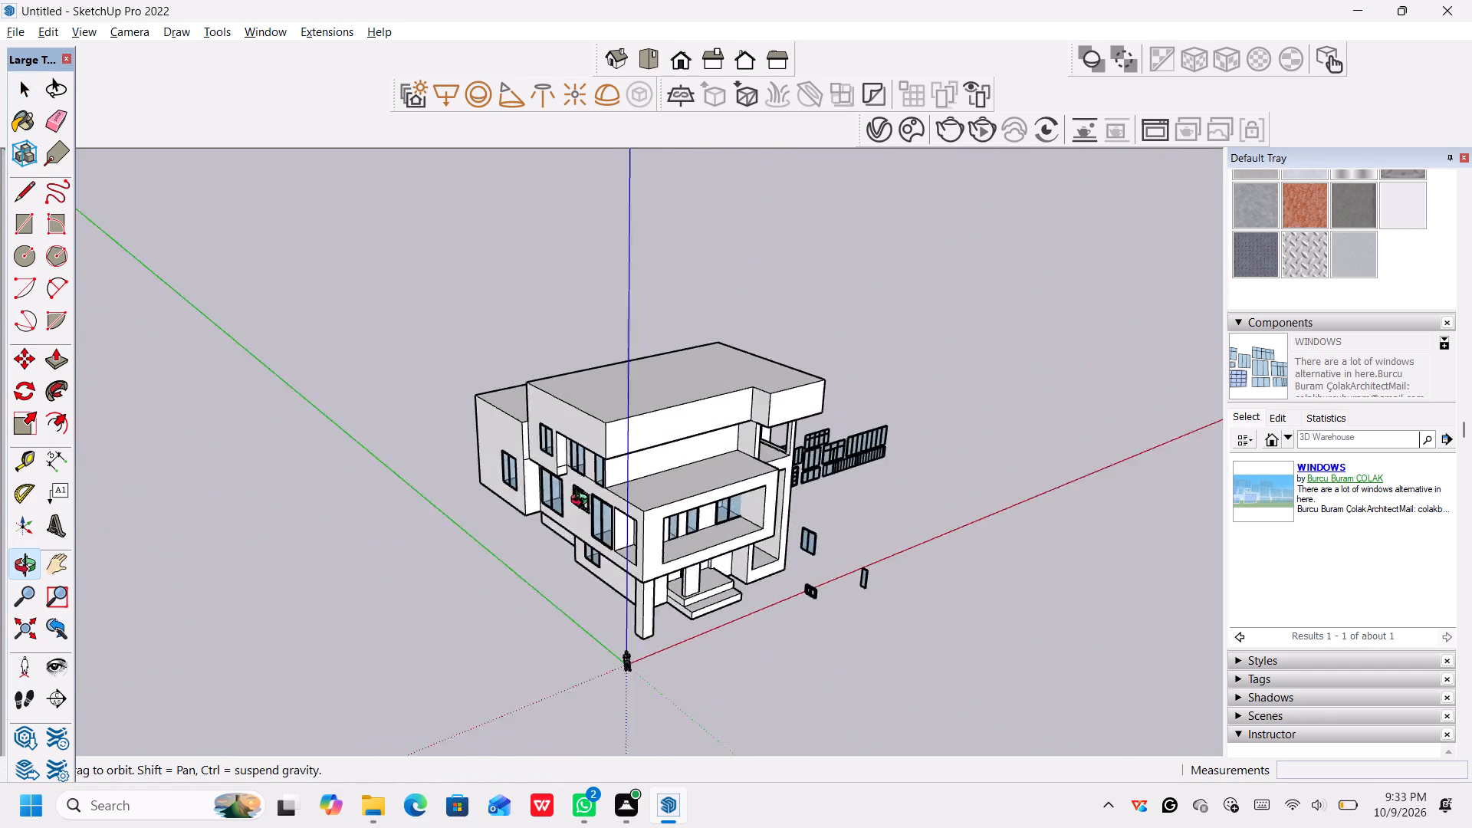
pyautogui.moveTo(583, 501); pyautogui.dragTo(351, 495, button='middle')
pyautogui.scroll(-1, 706, 633)
pyautogui.moveTo(705, 634); pyautogui.dragTo(675, 533, button='middle')
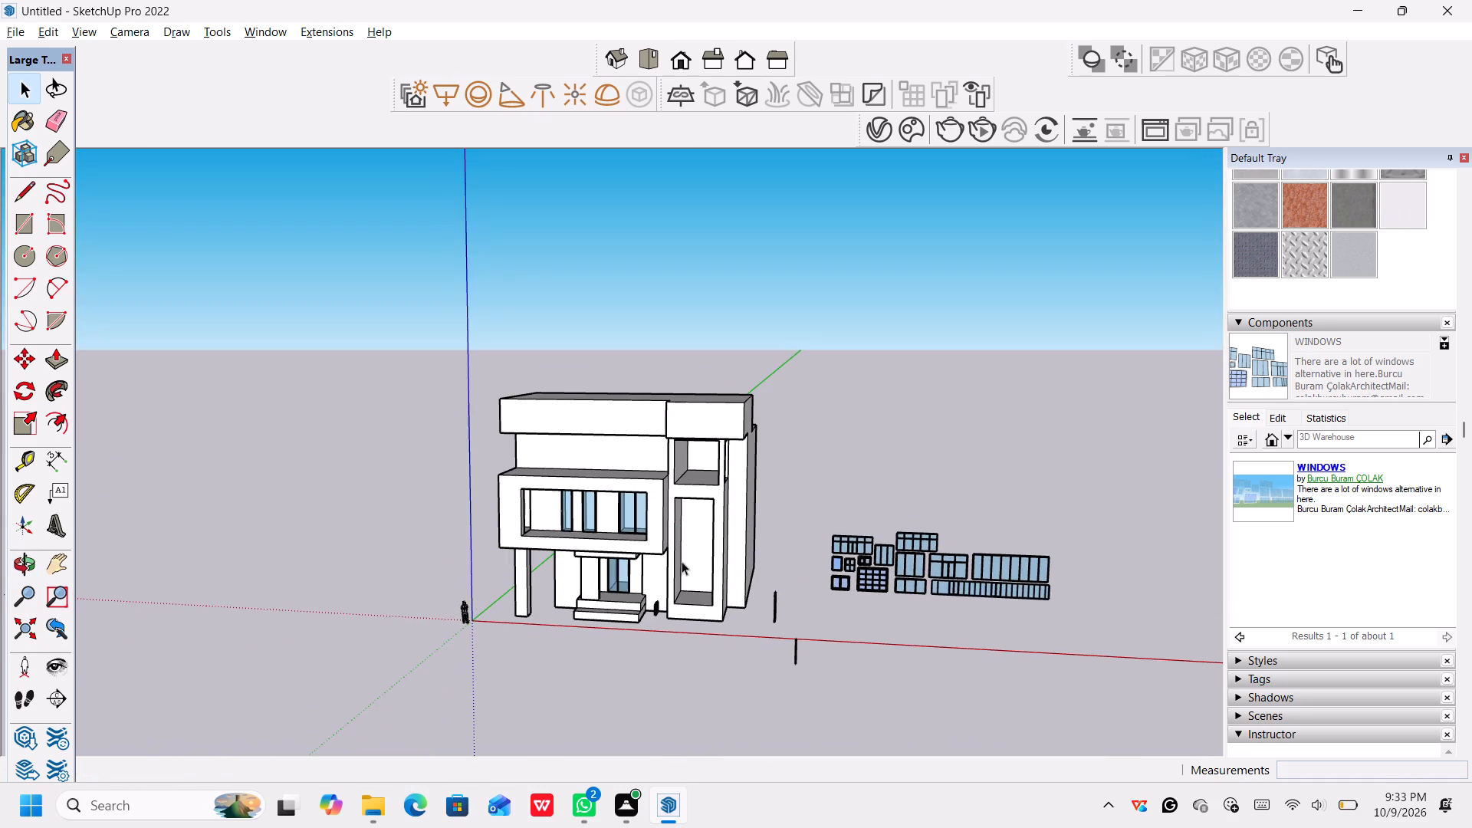
pyautogui.moveTo(727, 659); pyautogui.dragTo(716, 527, button='middle')
pyautogui.scroll(1, 727, 659)
pyautogui.scroll(-1, 716, 573)
pyautogui.moveTo(744, 647); pyautogui.dragTo(721, 581, button='middle')
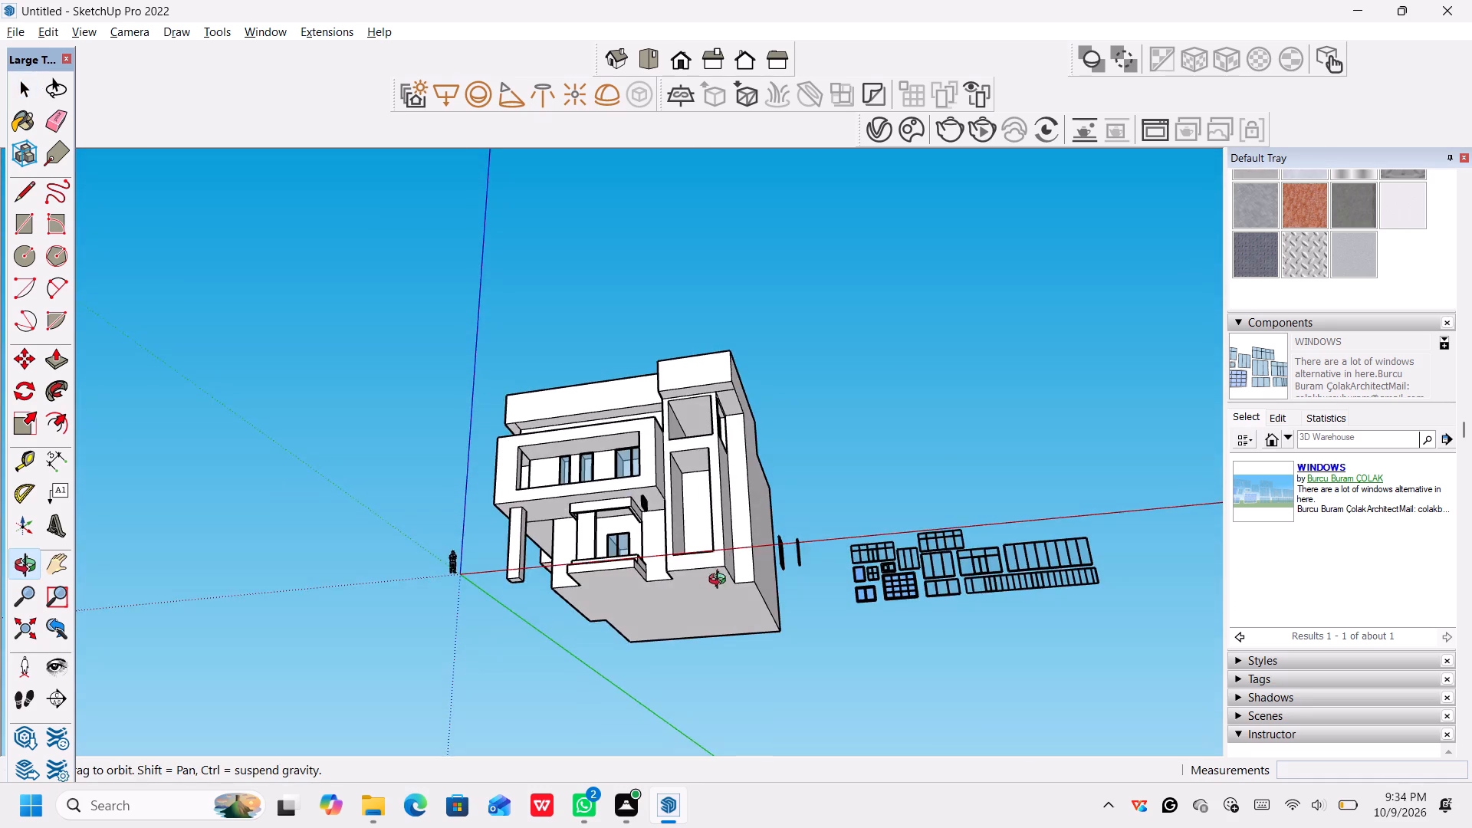
pyautogui.moveTo(721, 581); pyautogui.dragTo(751, 640, button='middle')
pyautogui.scroll(-1, 725, 598)
pyautogui.scroll(2, 734, 616)
pyautogui.moveTo(690, 609); pyautogui.dragTo(731, 674, button='middle')
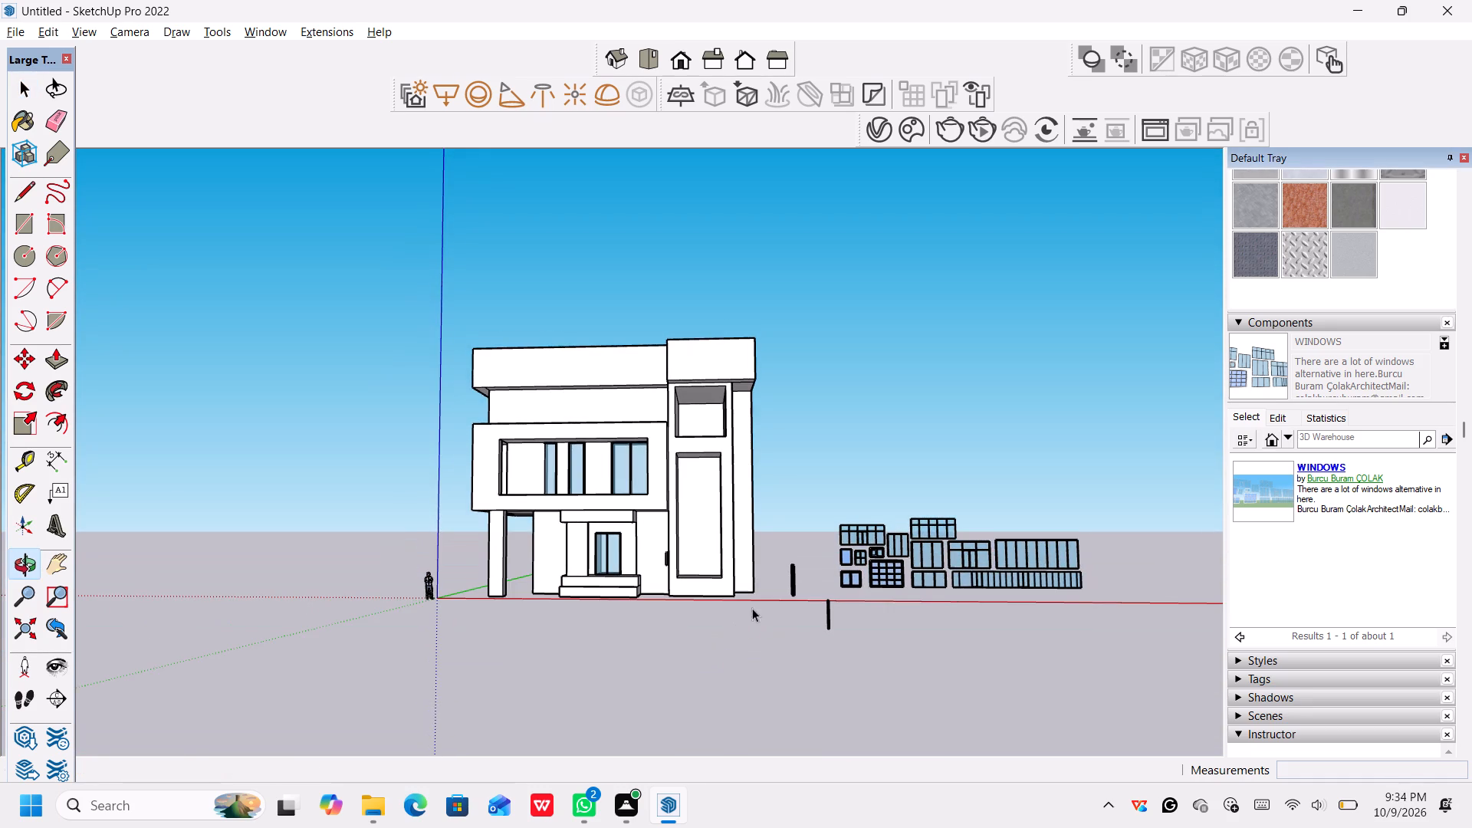
pyautogui.moveTo(771, 497); pyautogui.dragTo(789, 552, button='middle')
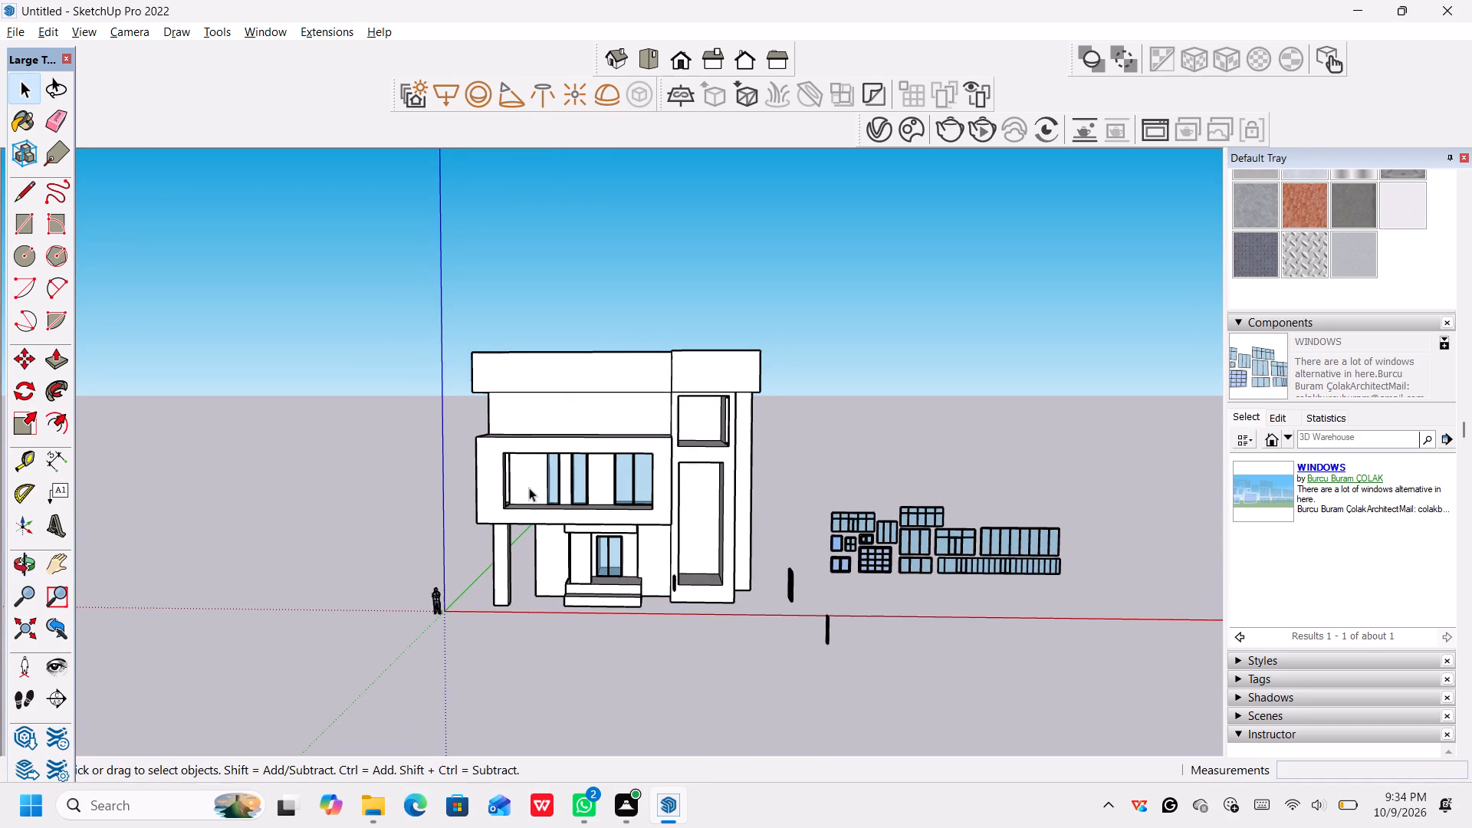
pyautogui.moveTo(470, 471); pyautogui.dragTo(824, 511, button='middle')
pyautogui.scroll(1, 567, 514)
pyautogui.scroll(1, 644, 452)
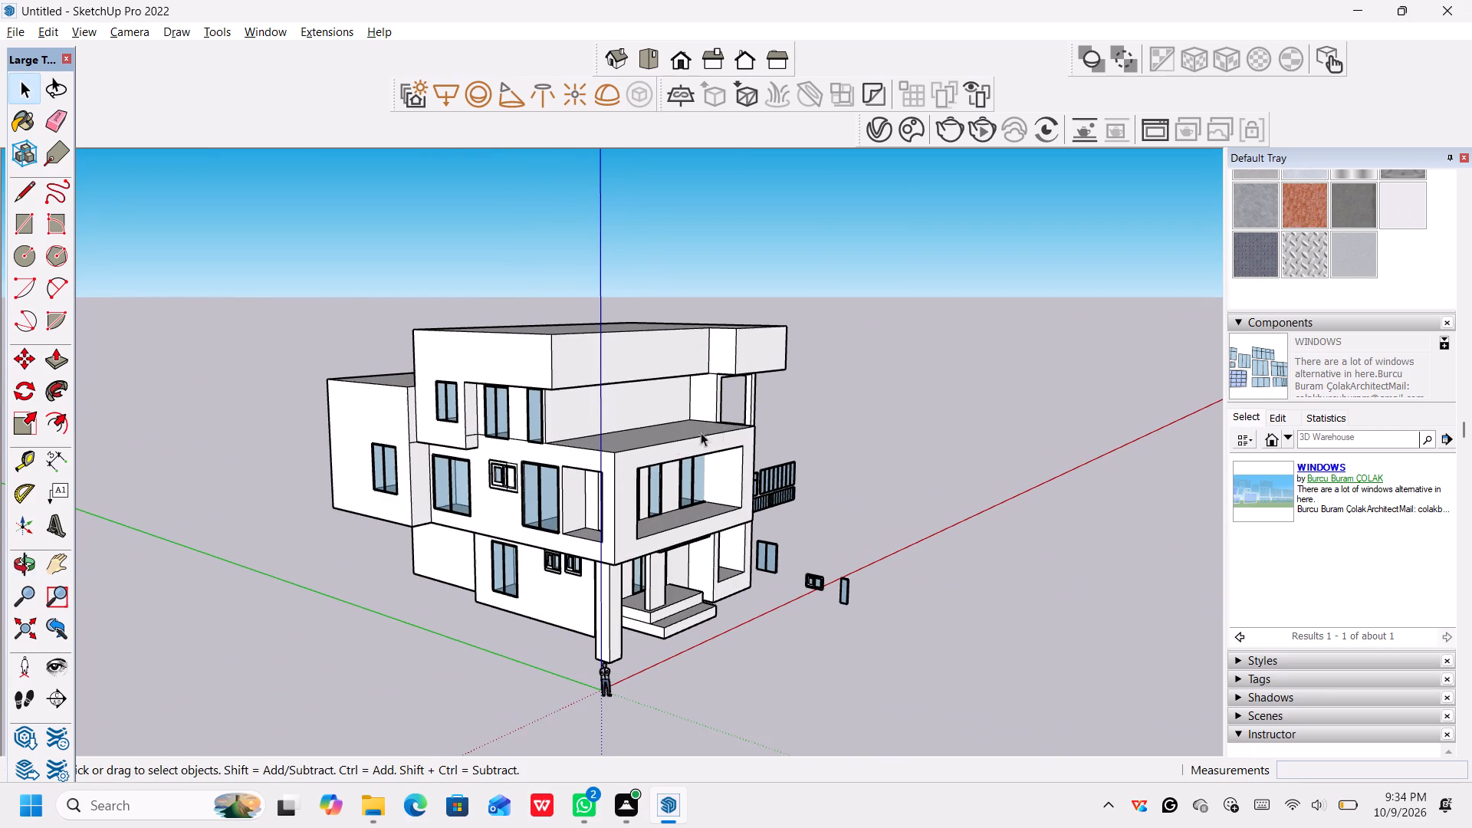
pyautogui.moveTo(876, 410); pyautogui.dragTo(714, 520, button='middle')
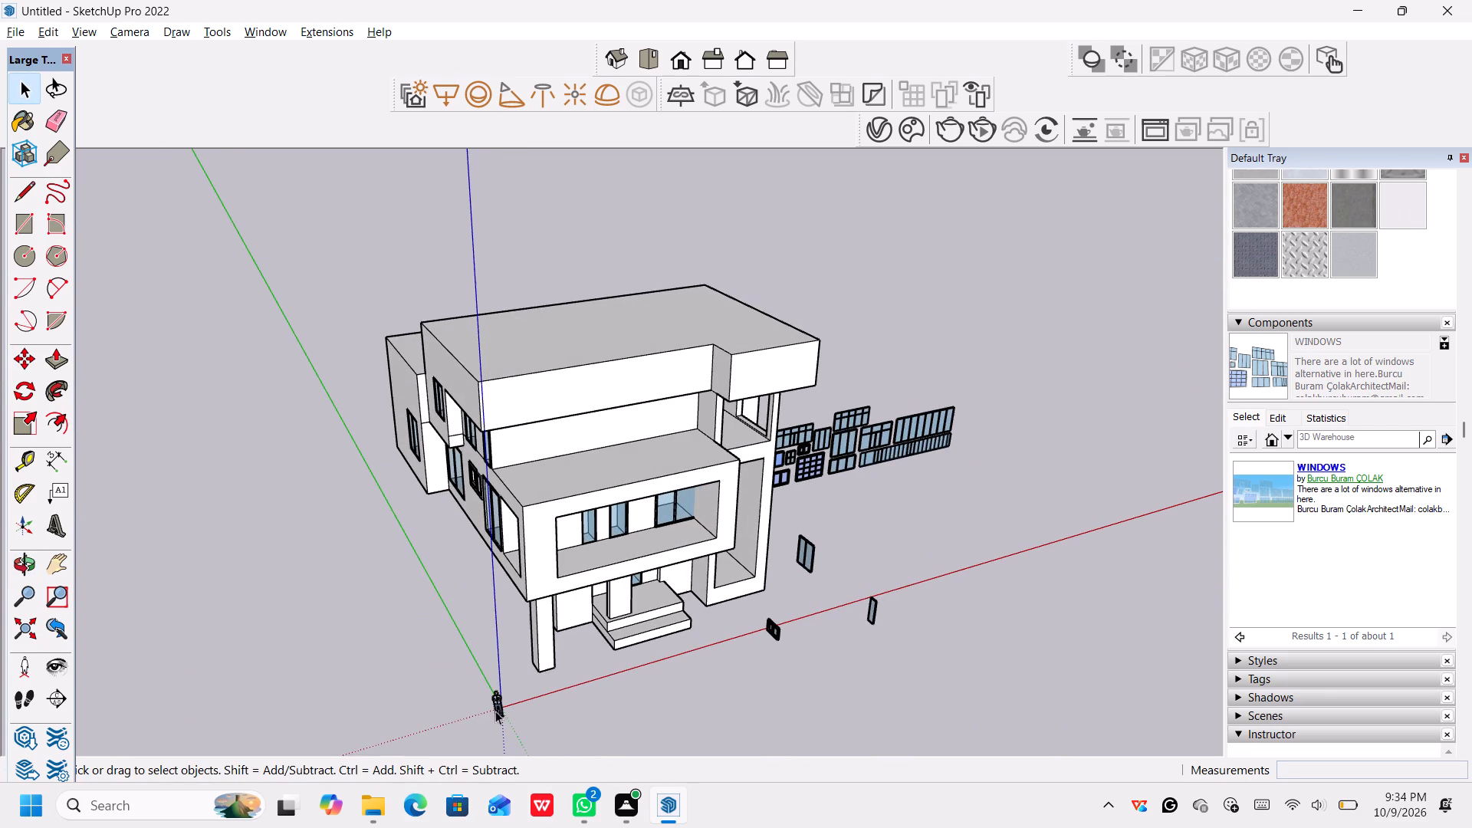
pyautogui.scroll(2, 782, 634)
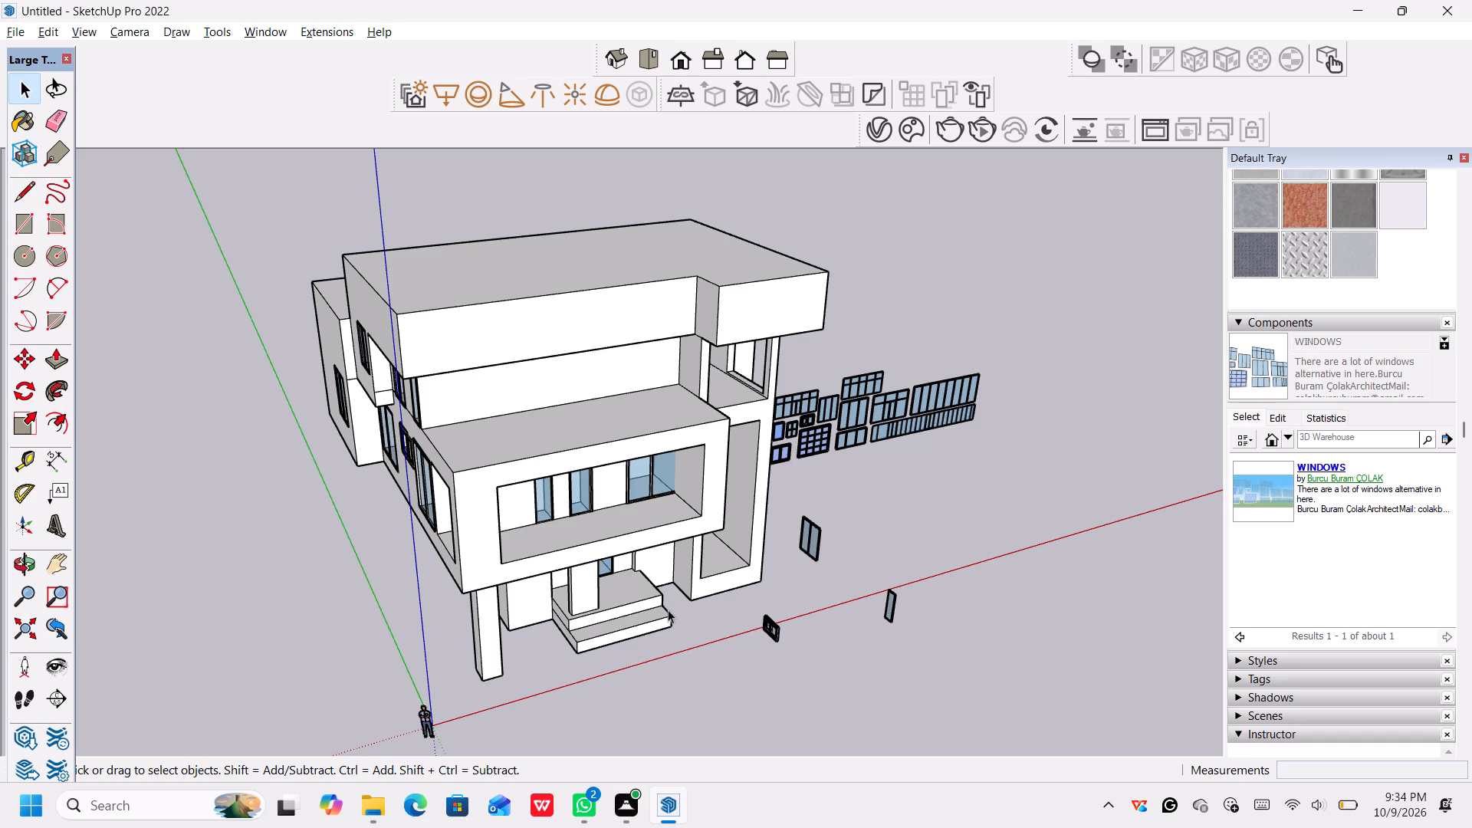
pyautogui.scroll(3, 683, 715)
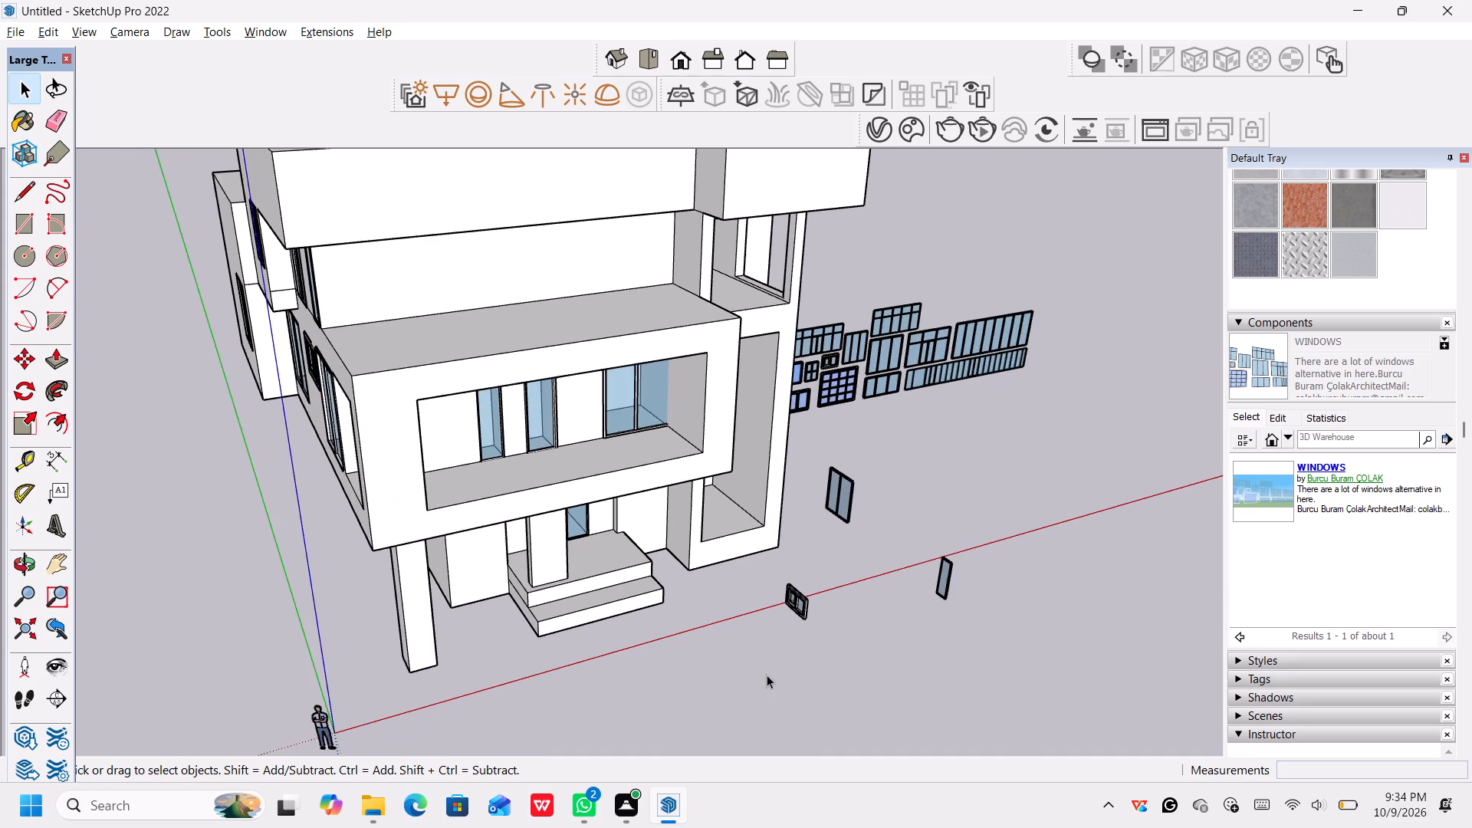
pyautogui.scroll(1, 767, 675)
pyautogui.moveTo(767, 675); pyautogui.dragTo(753, 544, button='middle')
pyautogui.scroll(2, 744, 572)
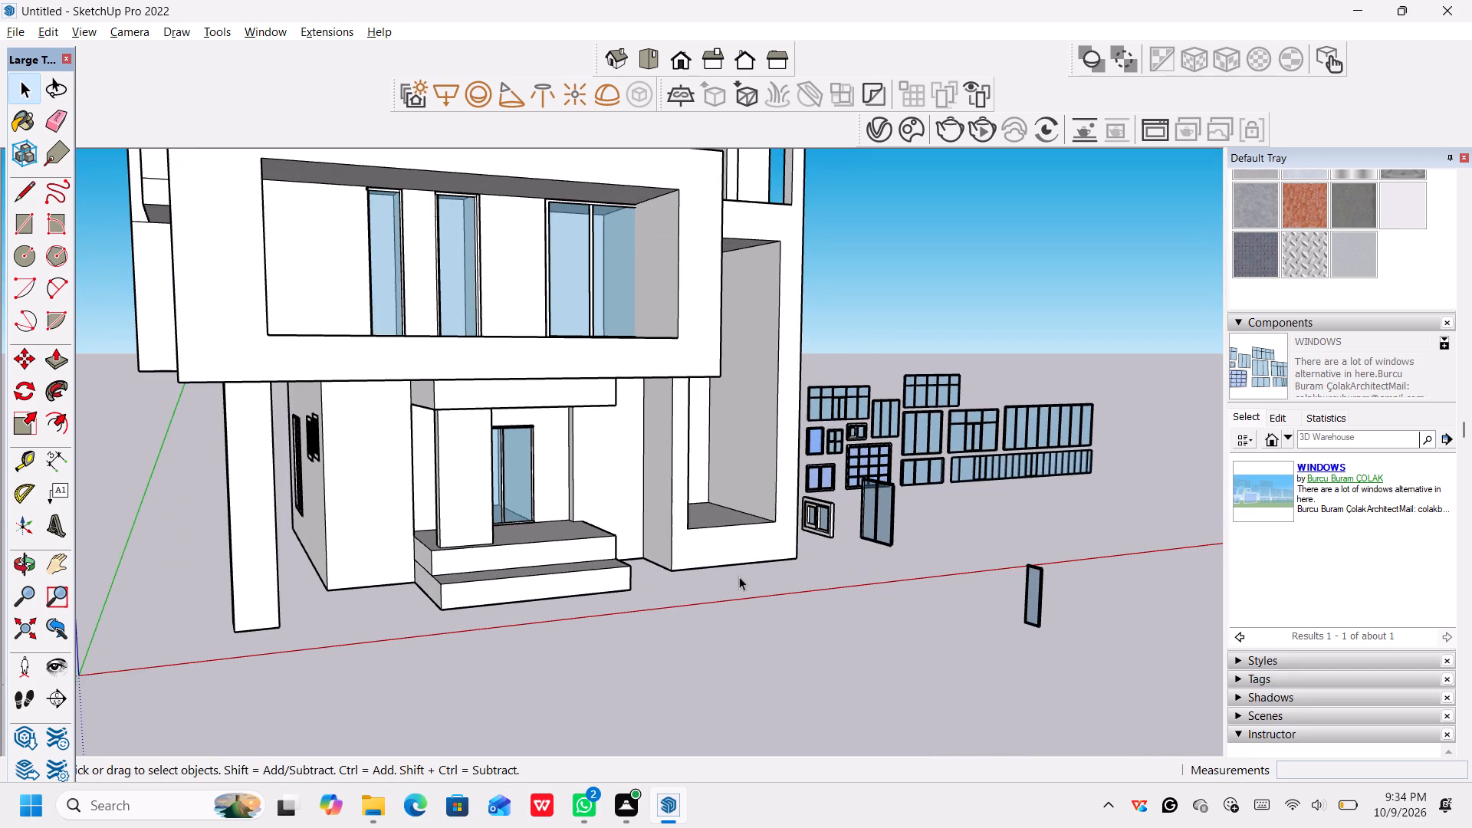
pyautogui.scroll(-1, 713, 596)
pyautogui.moveTo(712, 600); pyautogui.dragTo(744, 651, button='middle')
pyautogui.scroll(-2, 699, 616)
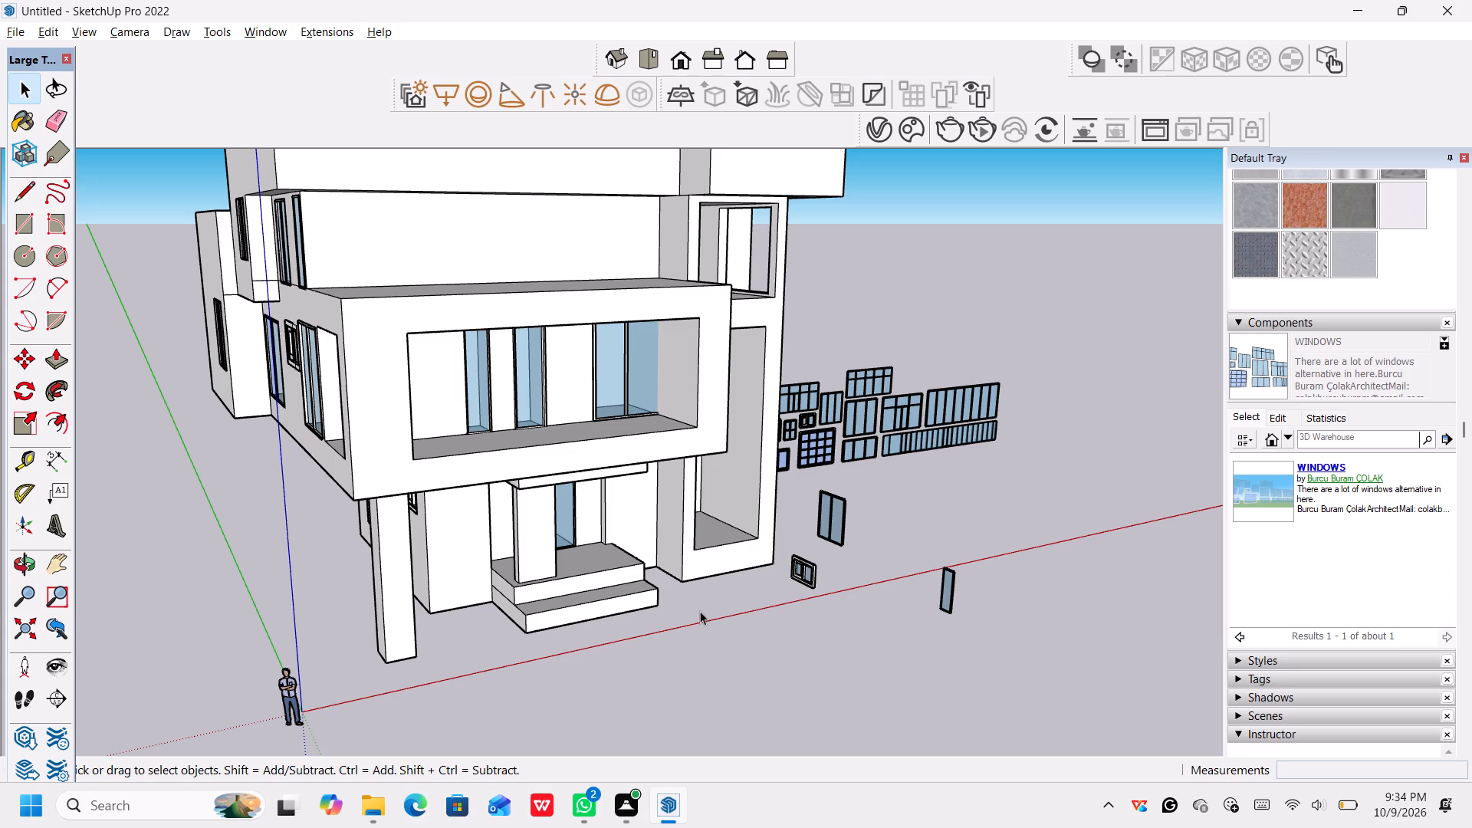
pyautogui.moveTo(577, 636); pyautogui.dragTo(747, 651, button='middle')
pyautogui.moveTo(567, 661); pyautogui.dragTo(569, 662, button='middle')
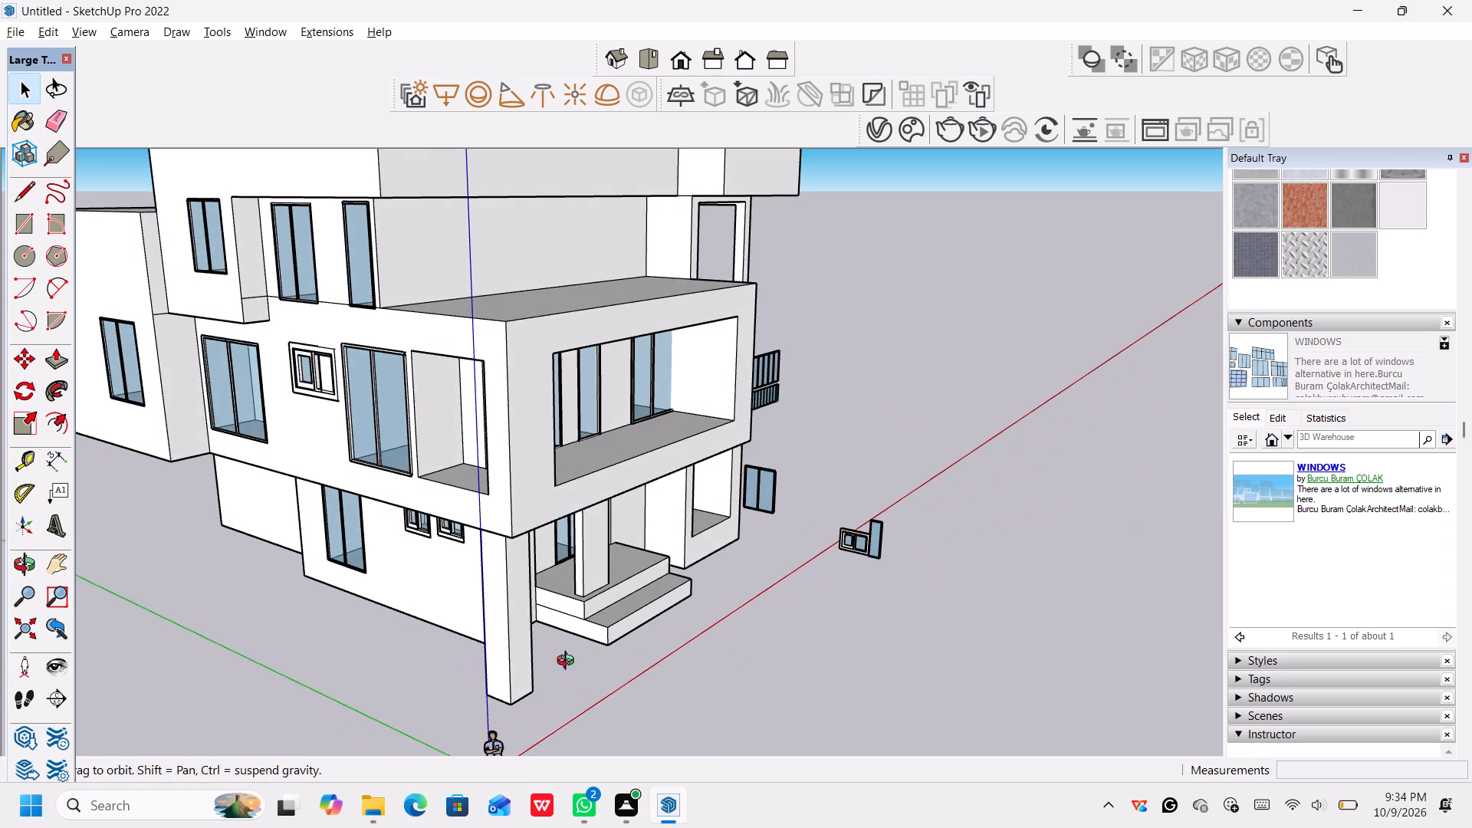
pyautogui.moveTo(569, 662); pyautogui.dragTo(514, 664, button='middle')
pyautogui.scroll(1, 571, 664)
pyautogui.scroll(-3, 636, 554)
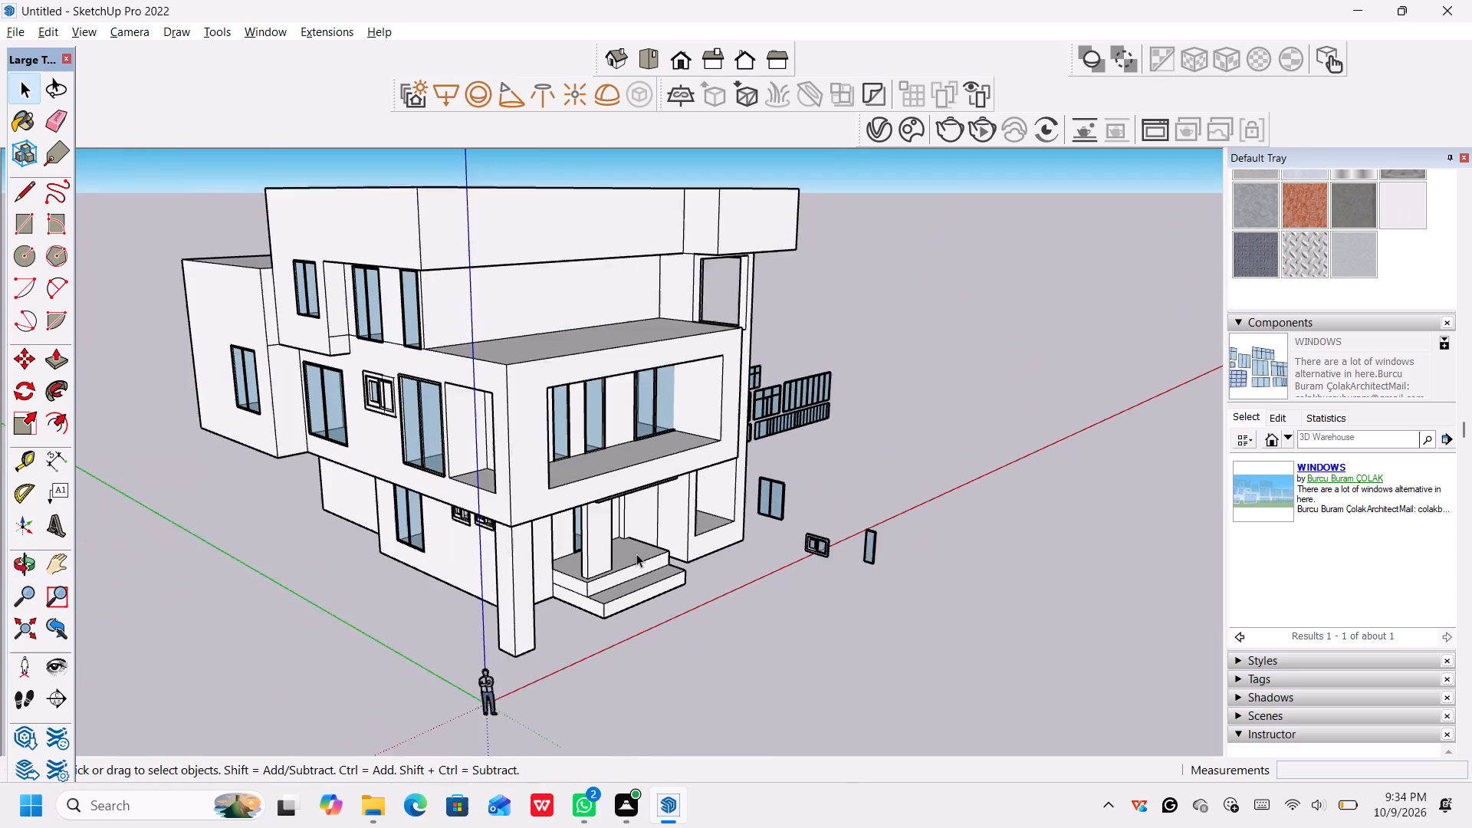
pyautogui.scroll(-1, 636, 554)
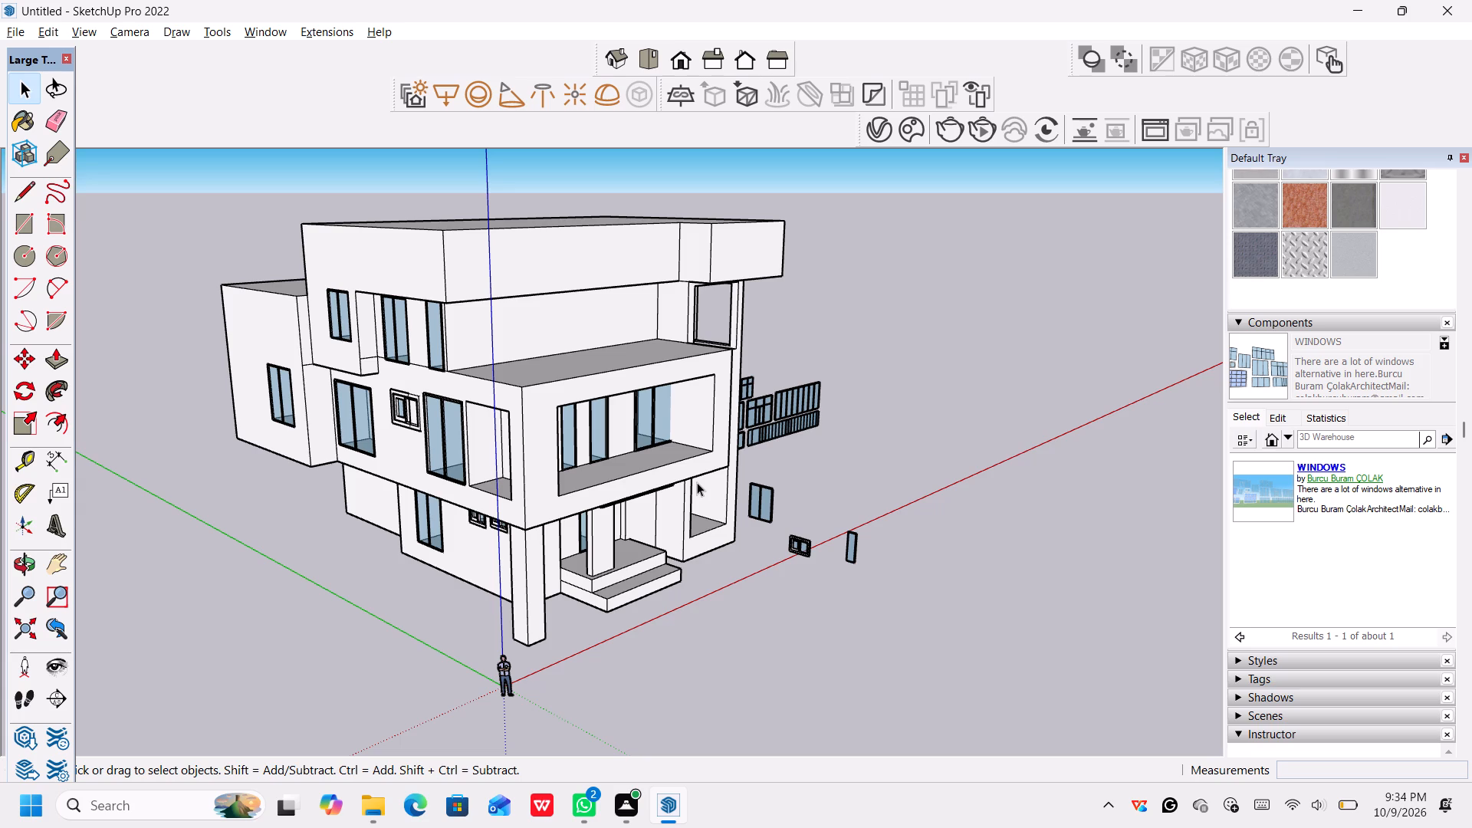
# Move the three-panel window from the window collection to the lower-left corner of the tall opening beside the entrance steps.
pyautogui.moveTo(981, 540); pyautogui.dragTo(871, 584, button='middle')
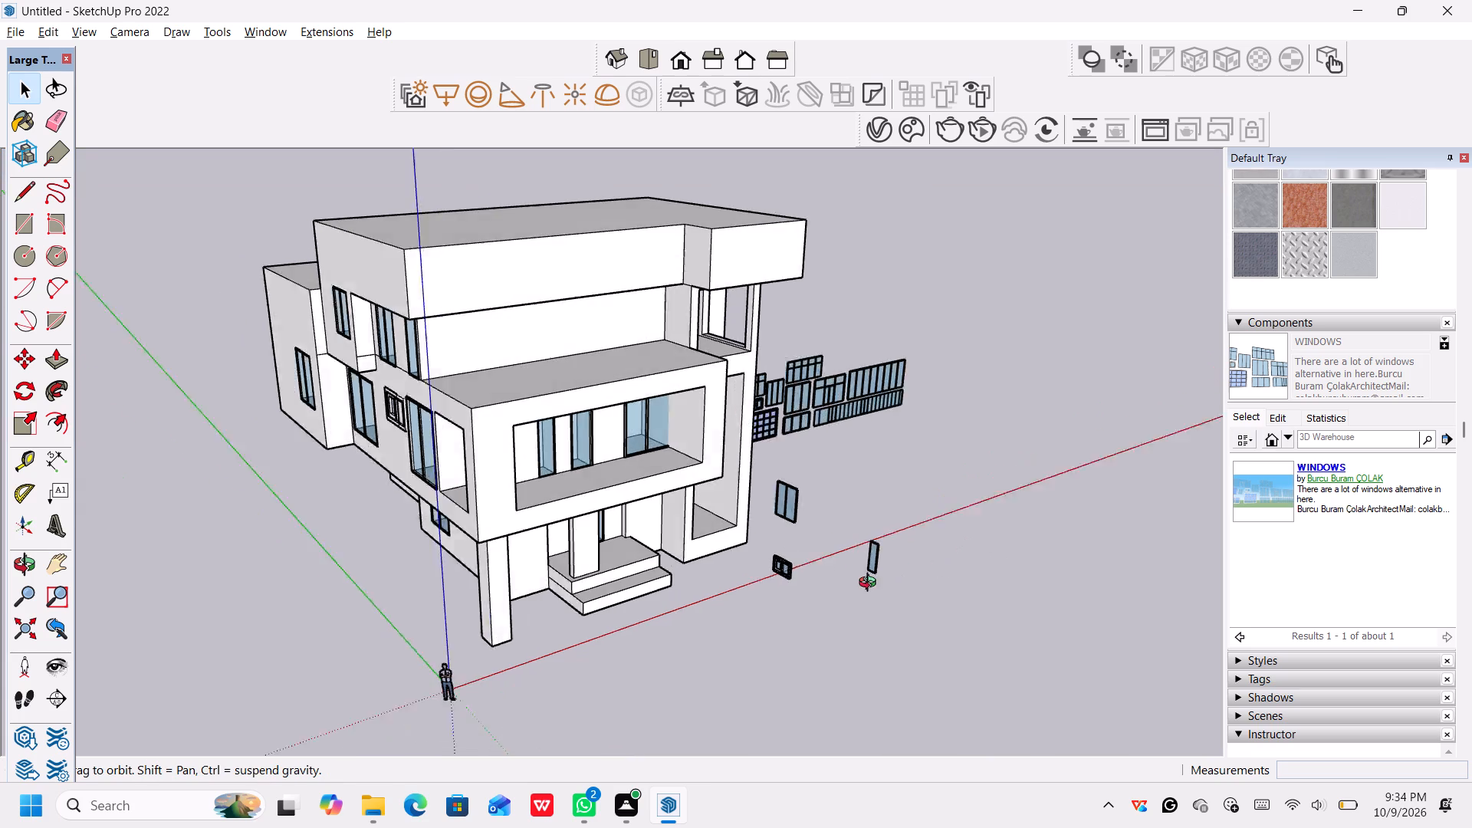
pyautogui.moveTo(871, 584); pyautogui.dragTo(813, 574, button='middle')
pyautogui.scroll(3, 856, 483)
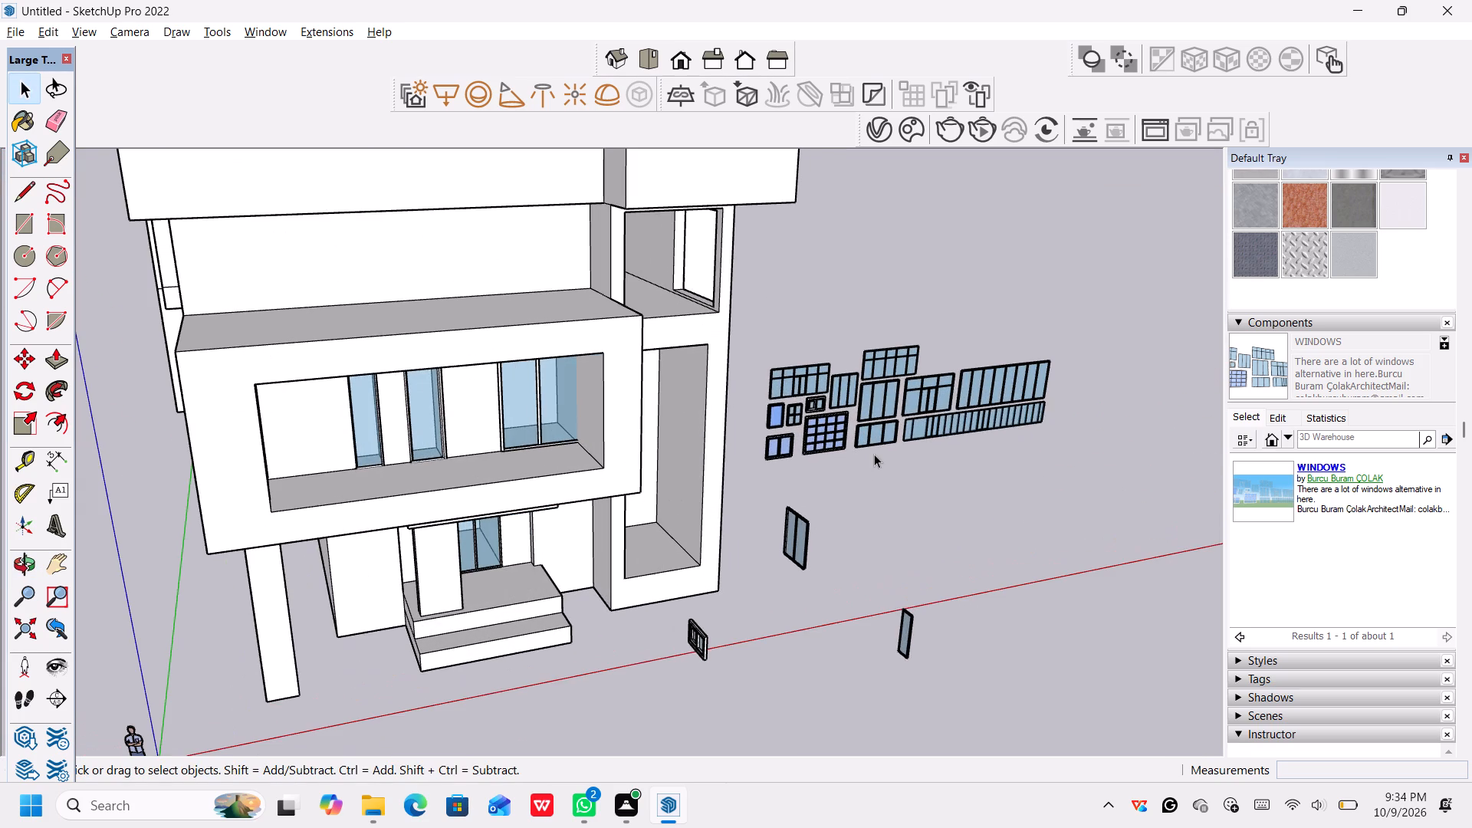
pyautogui.moveTo(874, 454); pyautogui.dragTo(849, 452, button='middle')
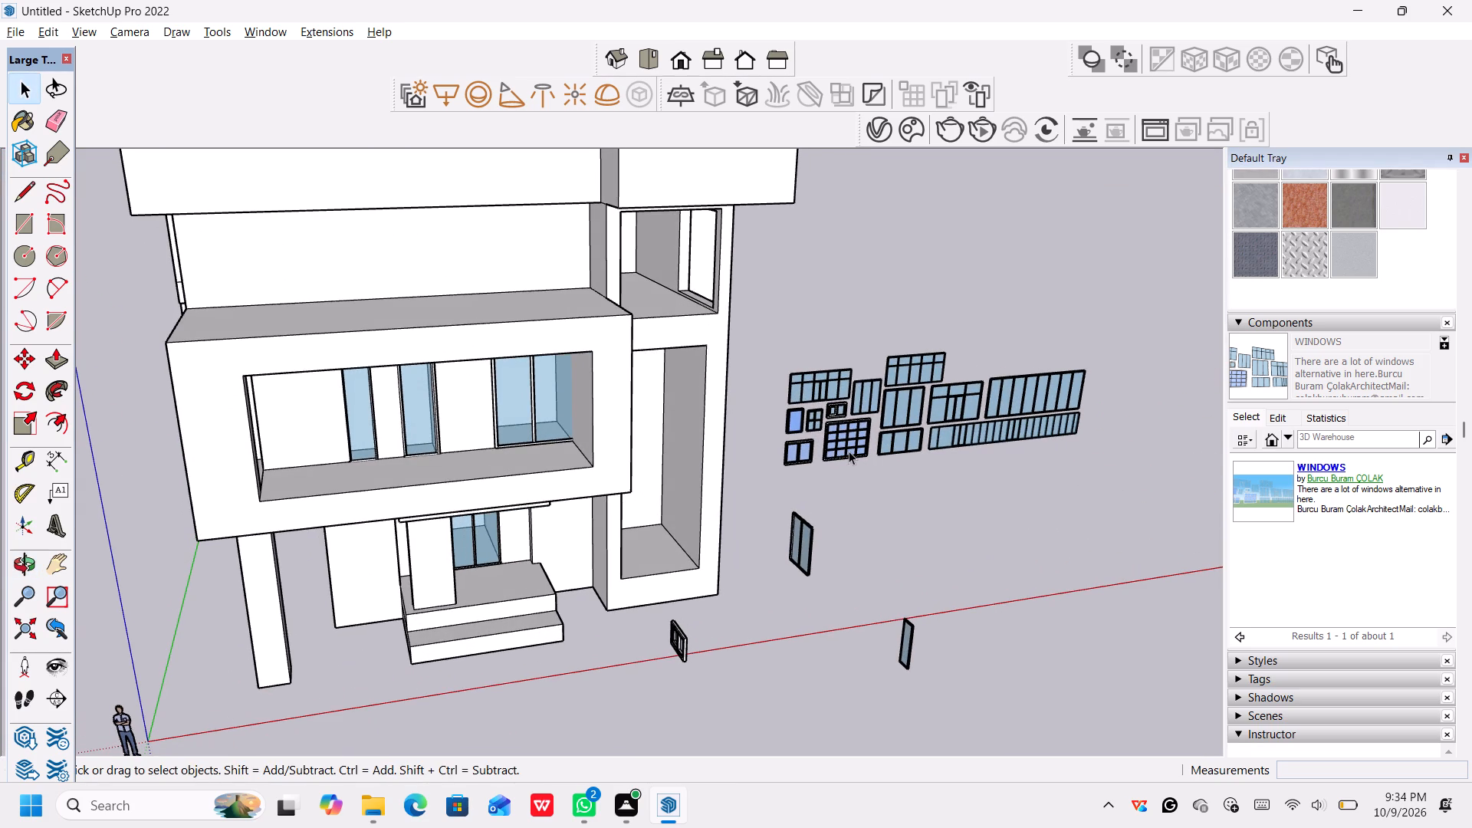
pyautogui.scroll(1, 852, 449)
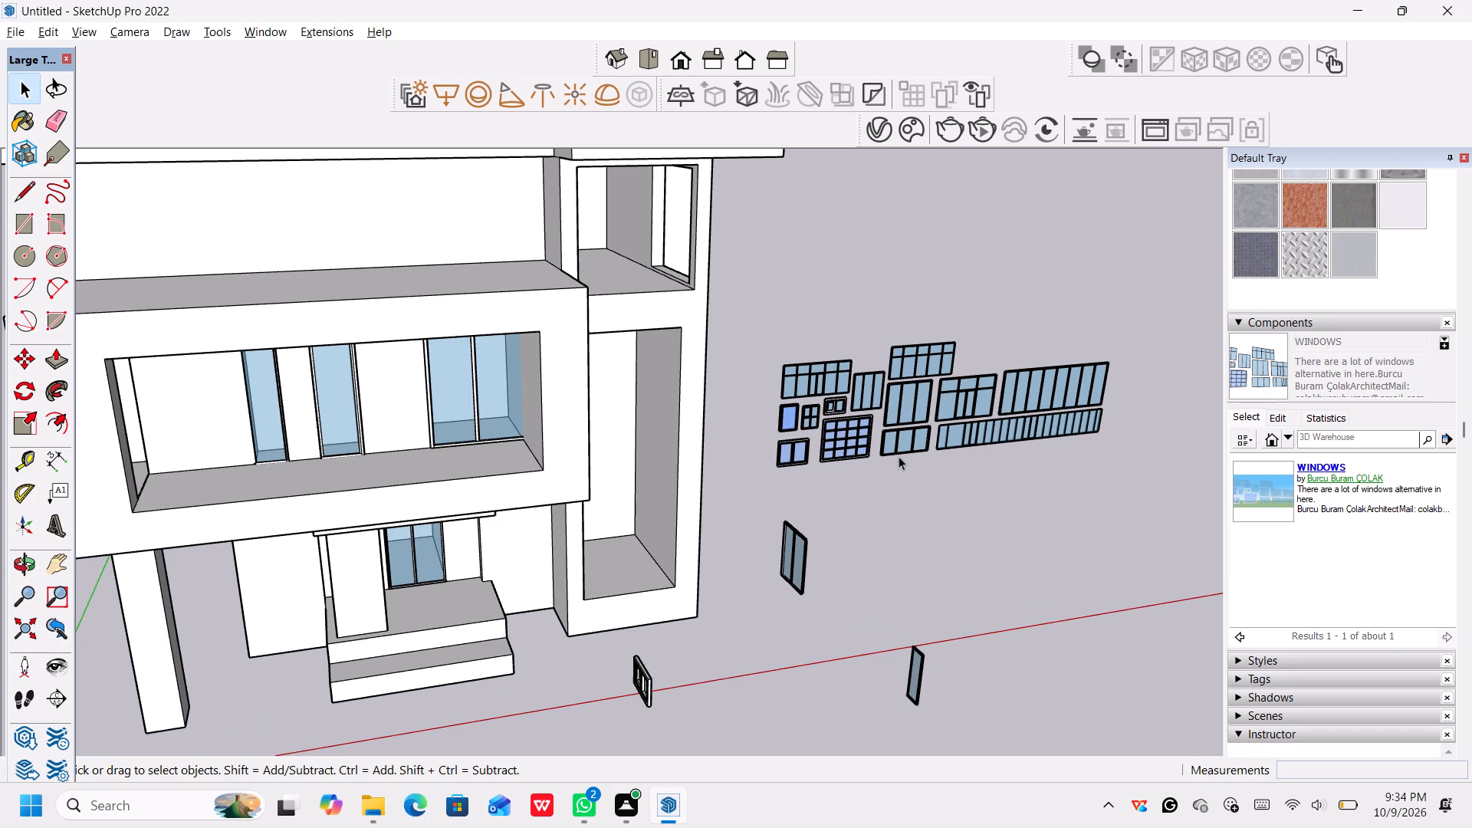
pyautogui.click(851, 404)
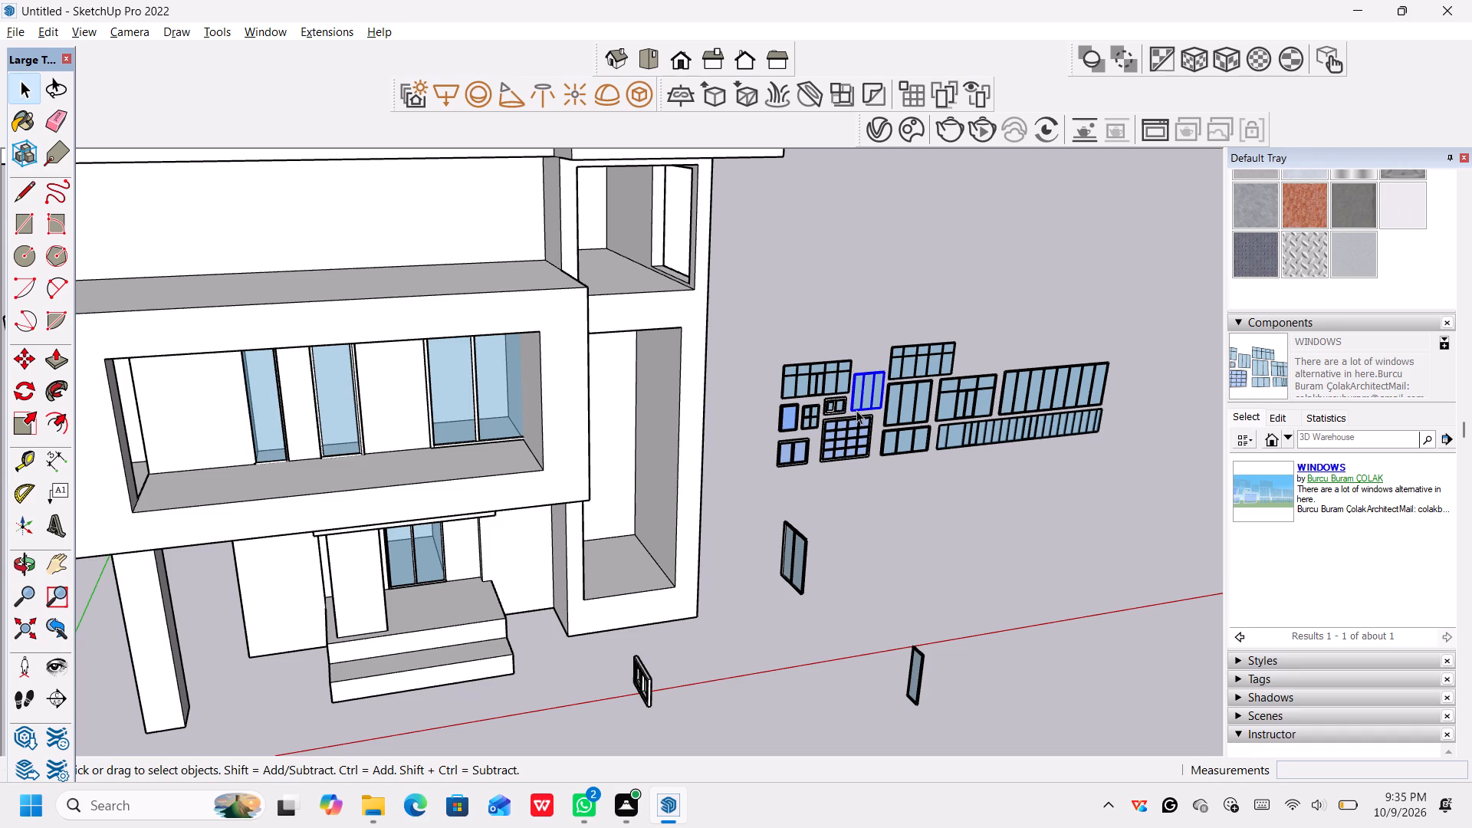
pyautogui.press('m')
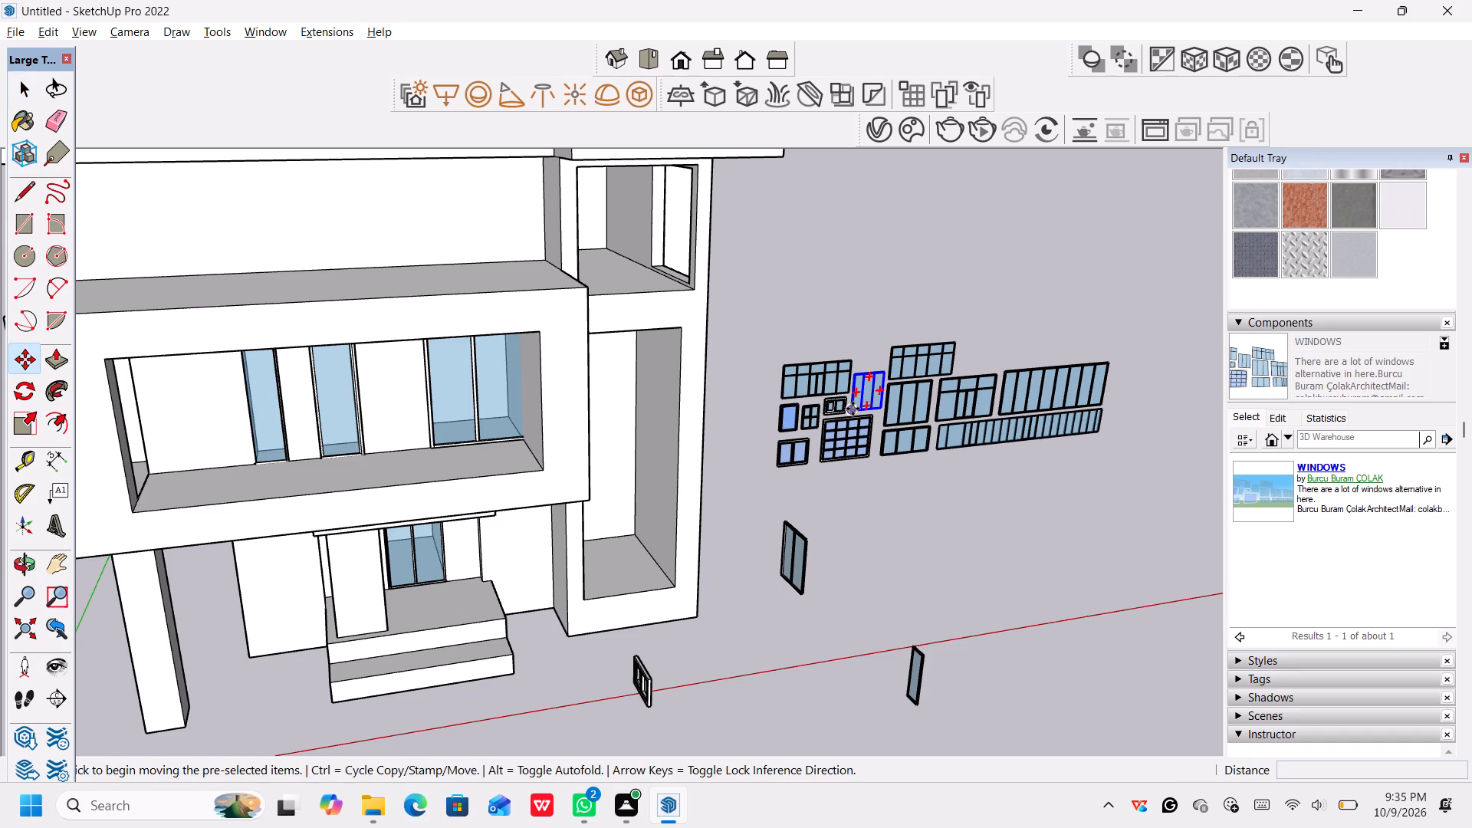
pyautogui.click(853, 409)
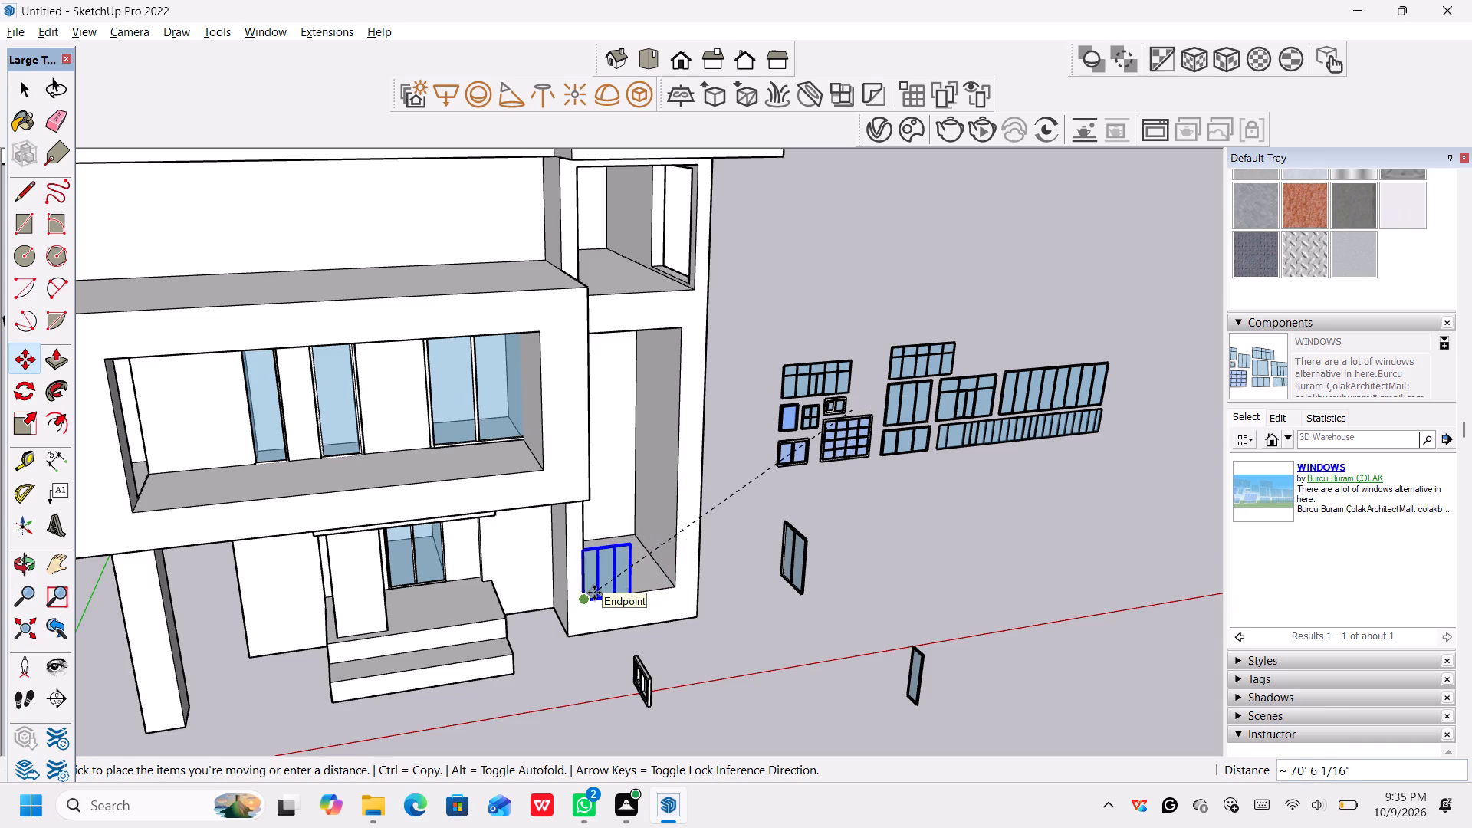
pyautogui.click(594, 593)
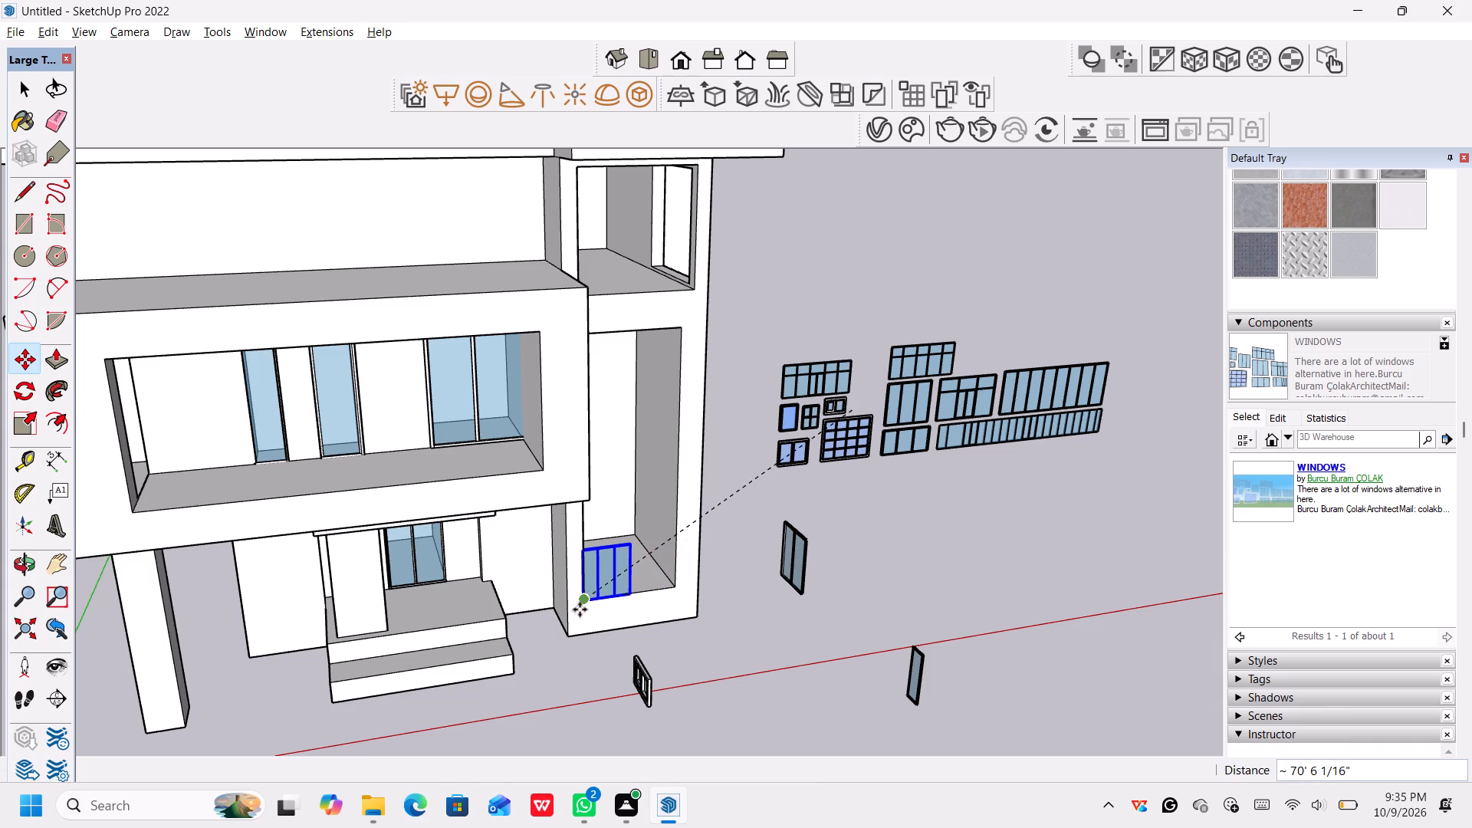
# Scale the three-panel window uniformly by about 2.00 so it spans the width of the tall opening.
pyautogui.scroll(3, 577, 614)
pyautogui.moveTo(606, 603); pyautogui.dragTo(538, 567, button='middle')
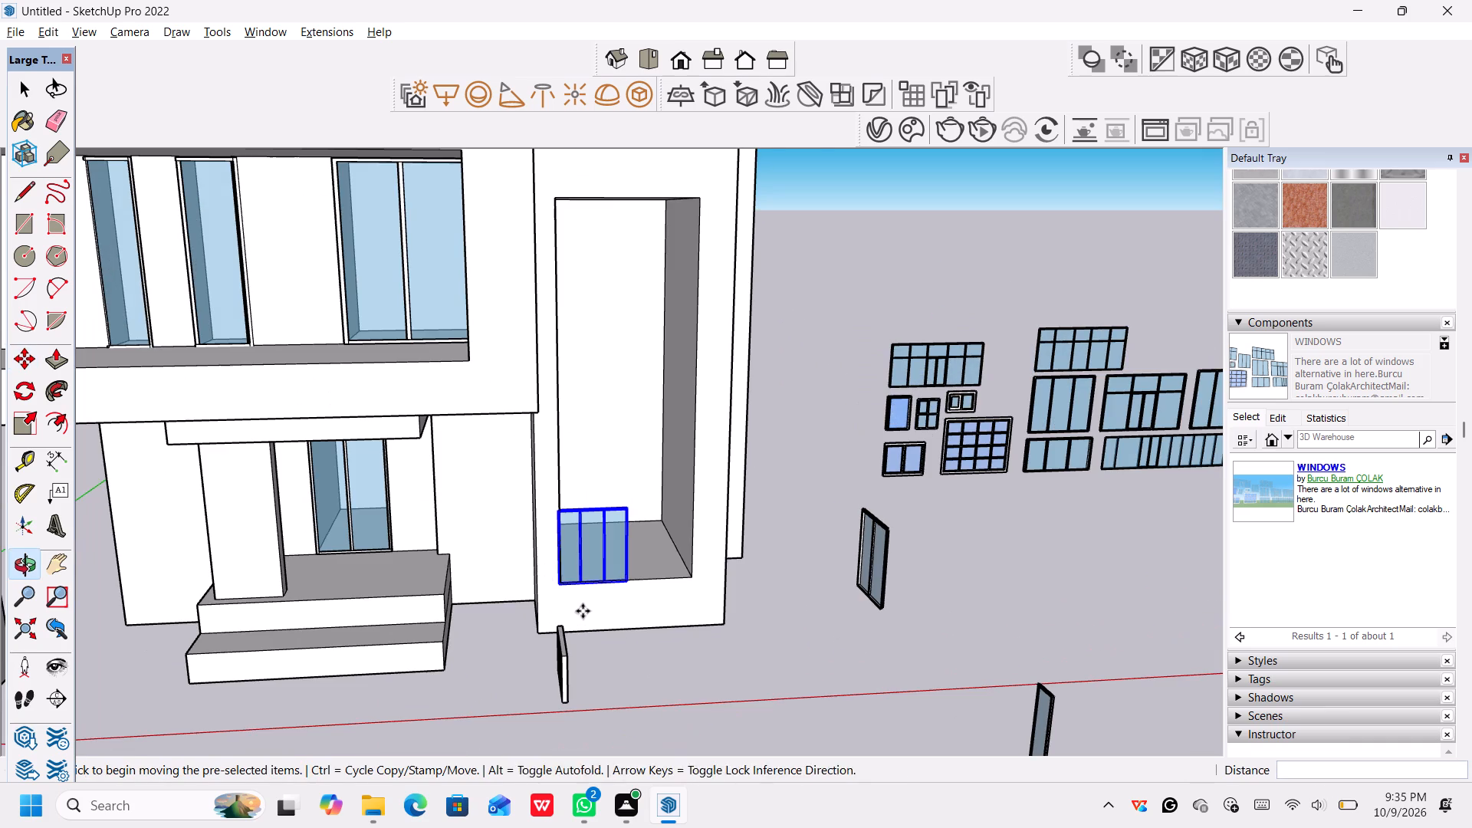
pyautogui.scroll(8, 580, 599)
pyautogui.scroll(-1, 566, 597)
pyautogui.scroll(1, 566, 597)
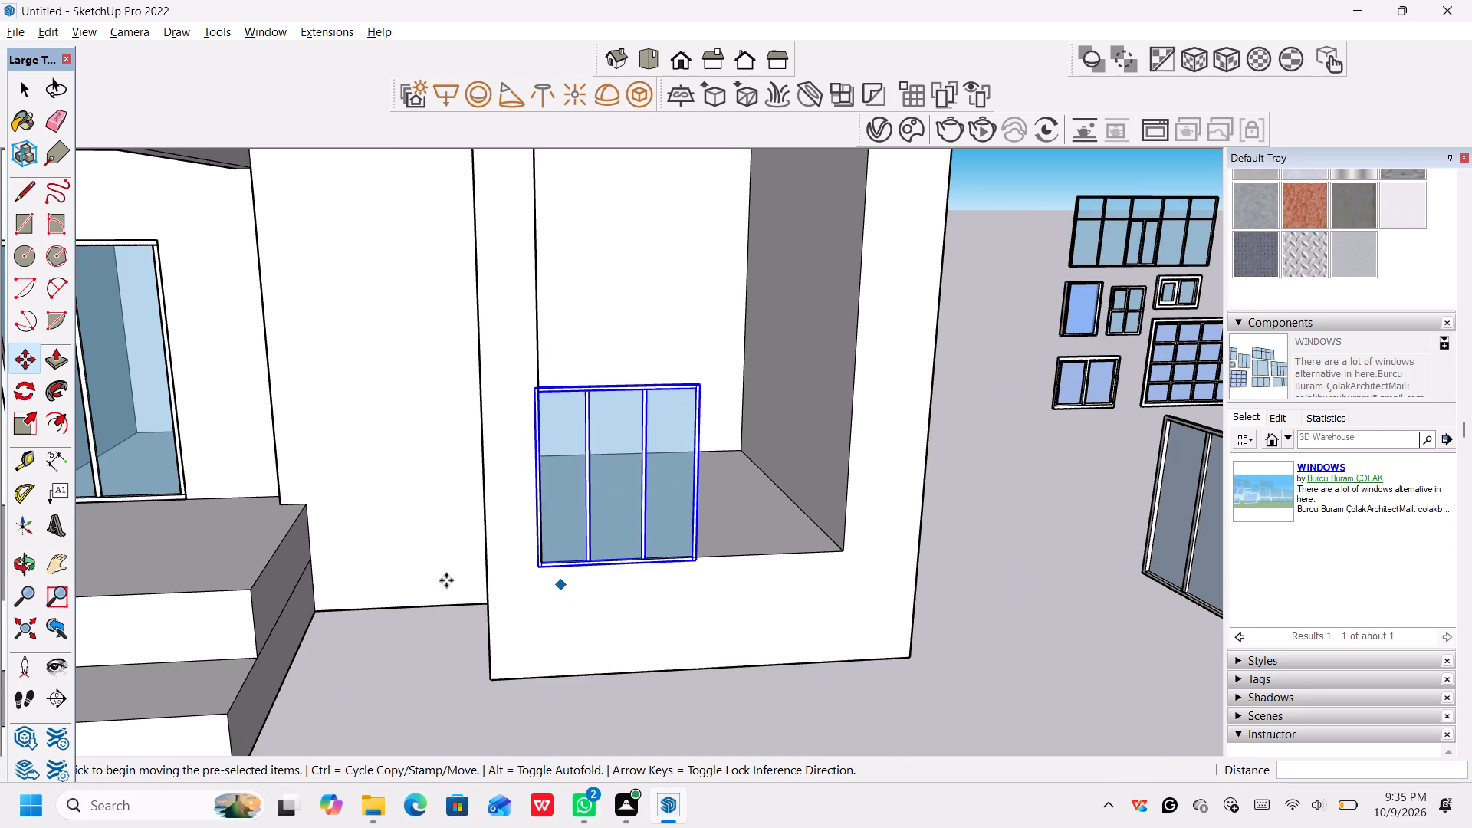
pyautogui.click(22, 423)
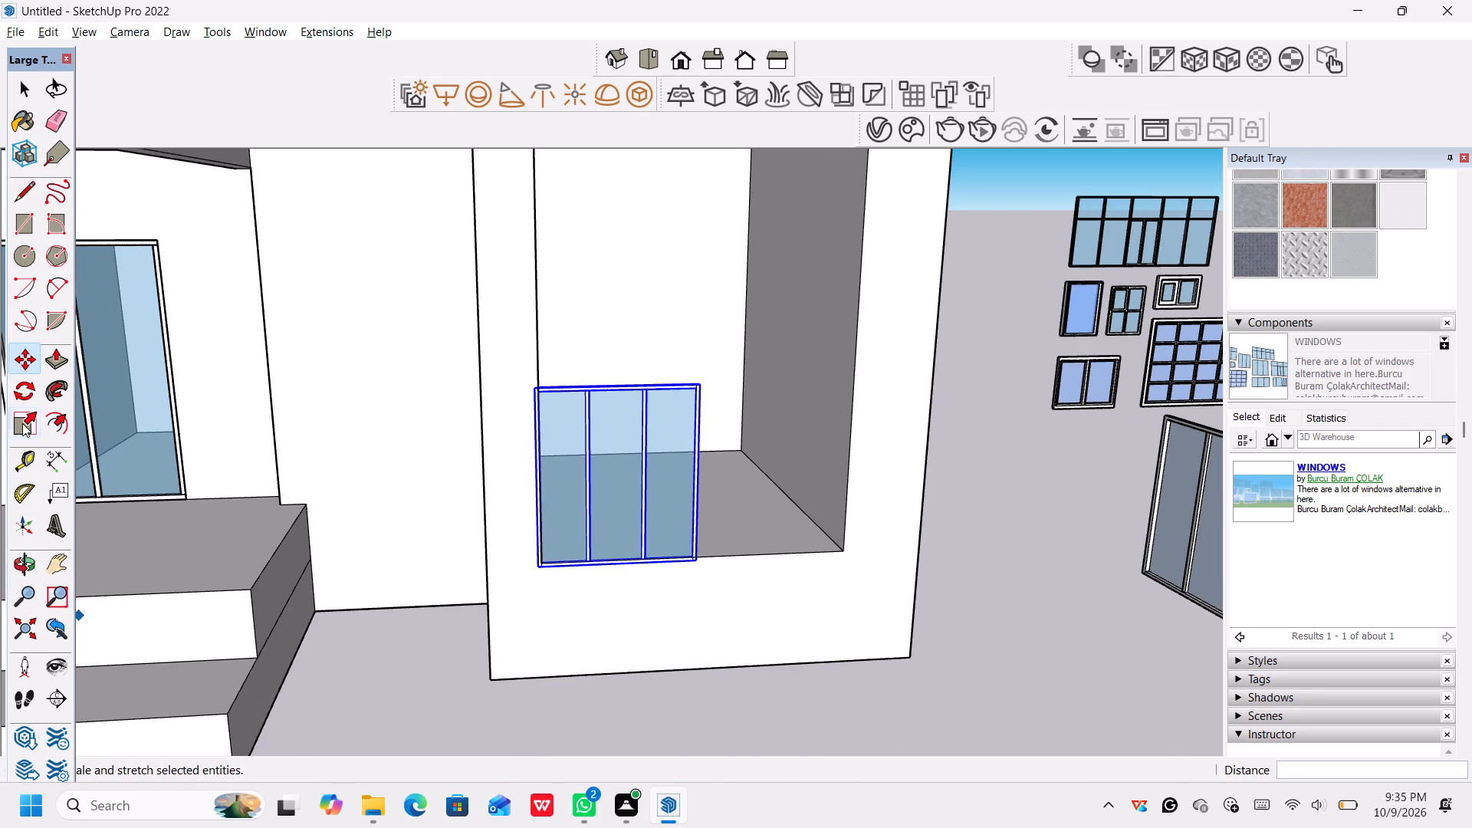
pyautogui.click(696, 389)
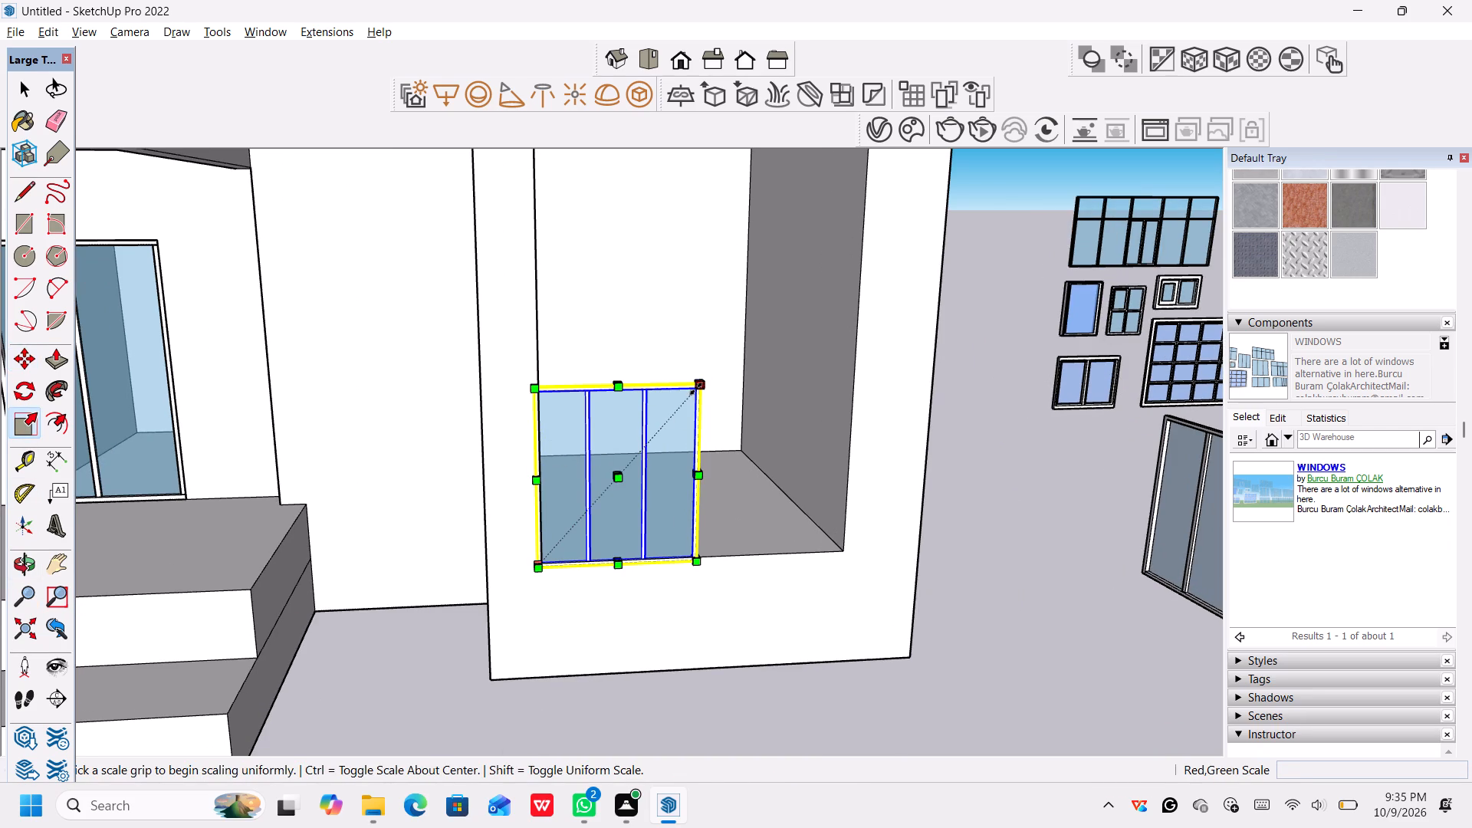
pyautogui.scroll(-1, 869, 239)
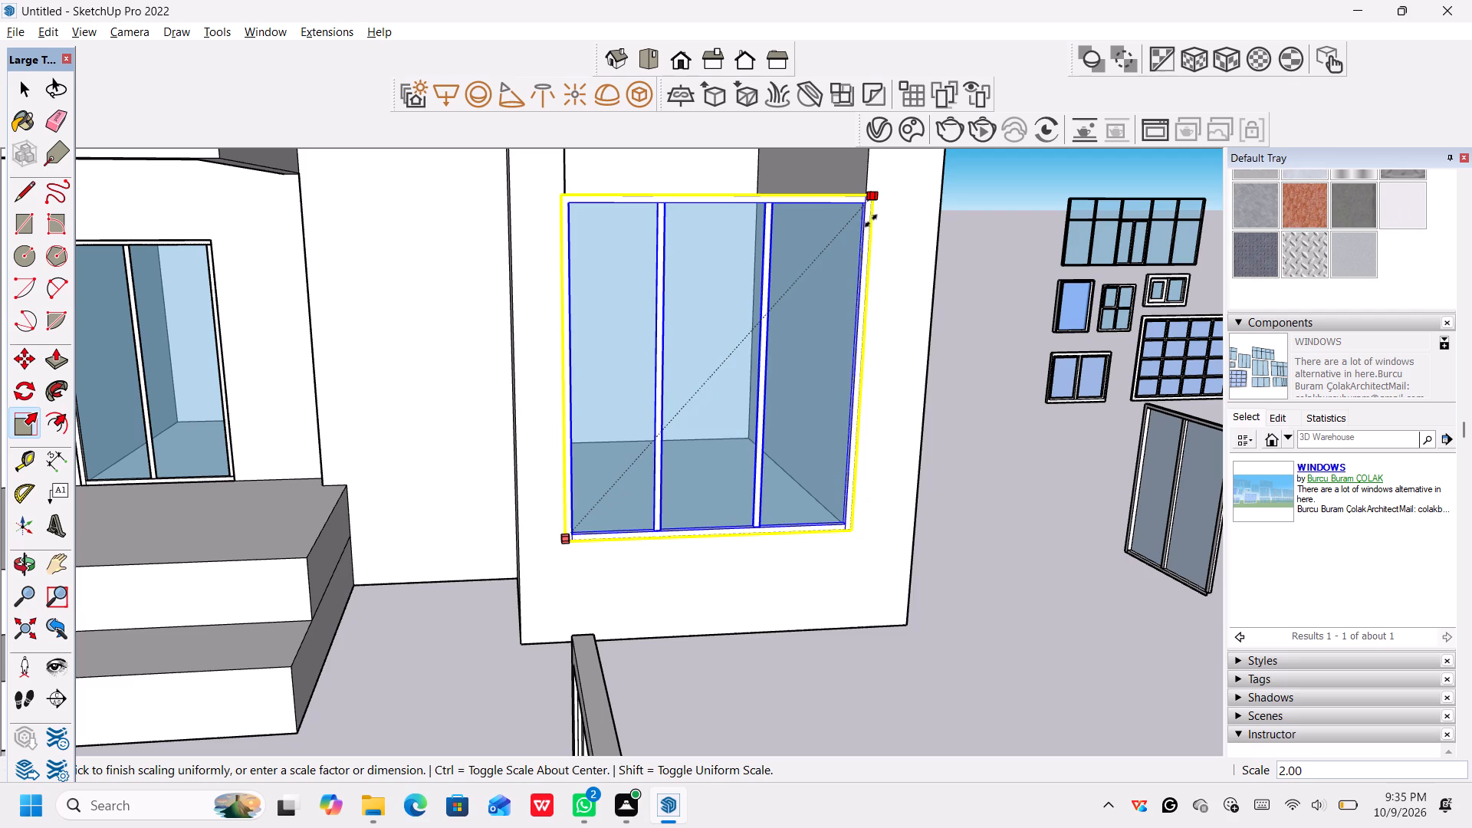
pyautogui.click(870, 221)
# Copy the scaled three-panel window straight up so the copy sits on the first one's top edge in the tall opening.
pyautogui.scroll(-14, 861, 274)
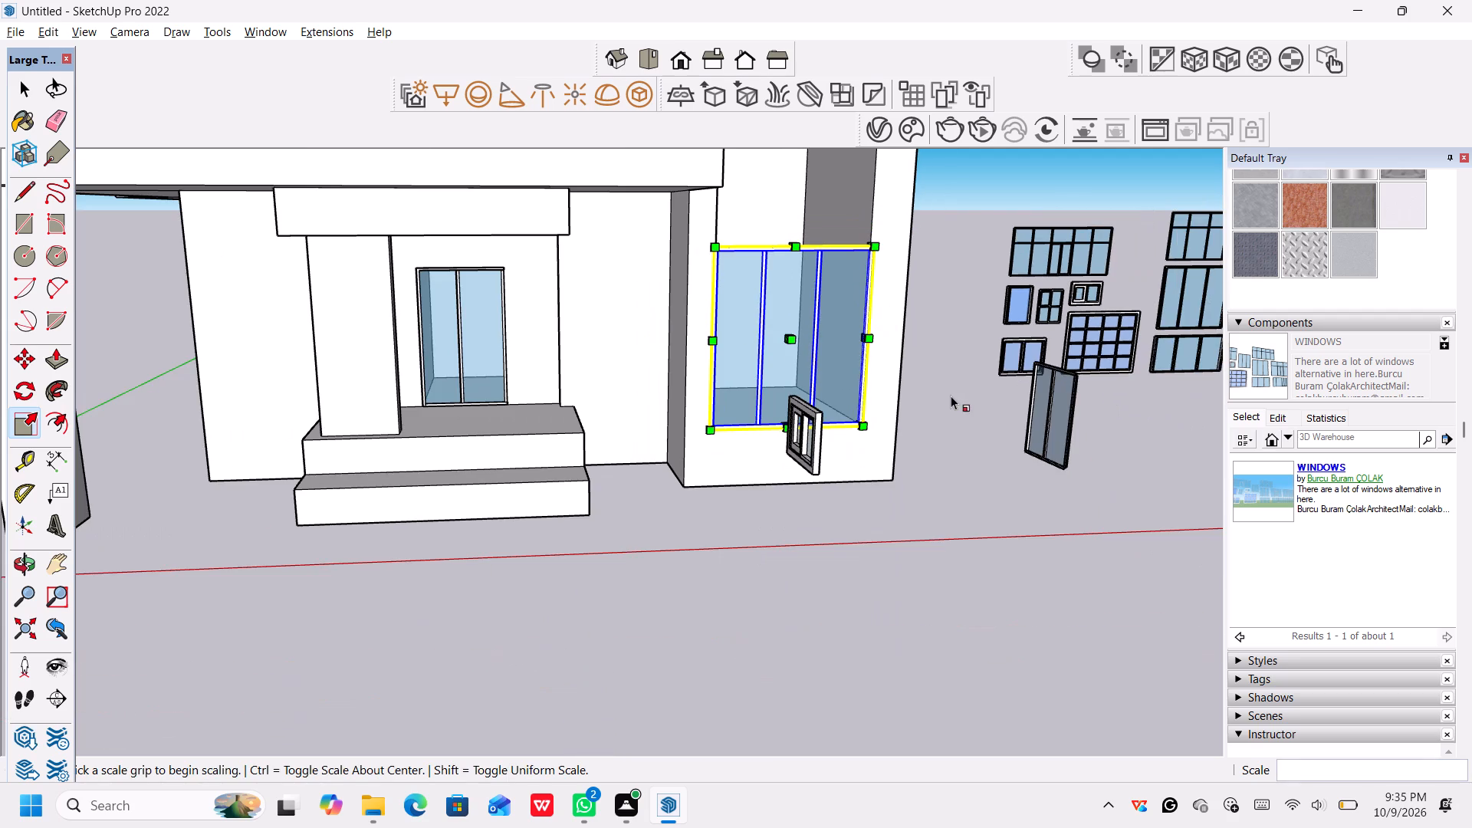
pyautogui.moveTo(951, 396); pyautogui.dragTo(918, 517, button='middle')
pyautogui.scroll(-10, 924, 494)
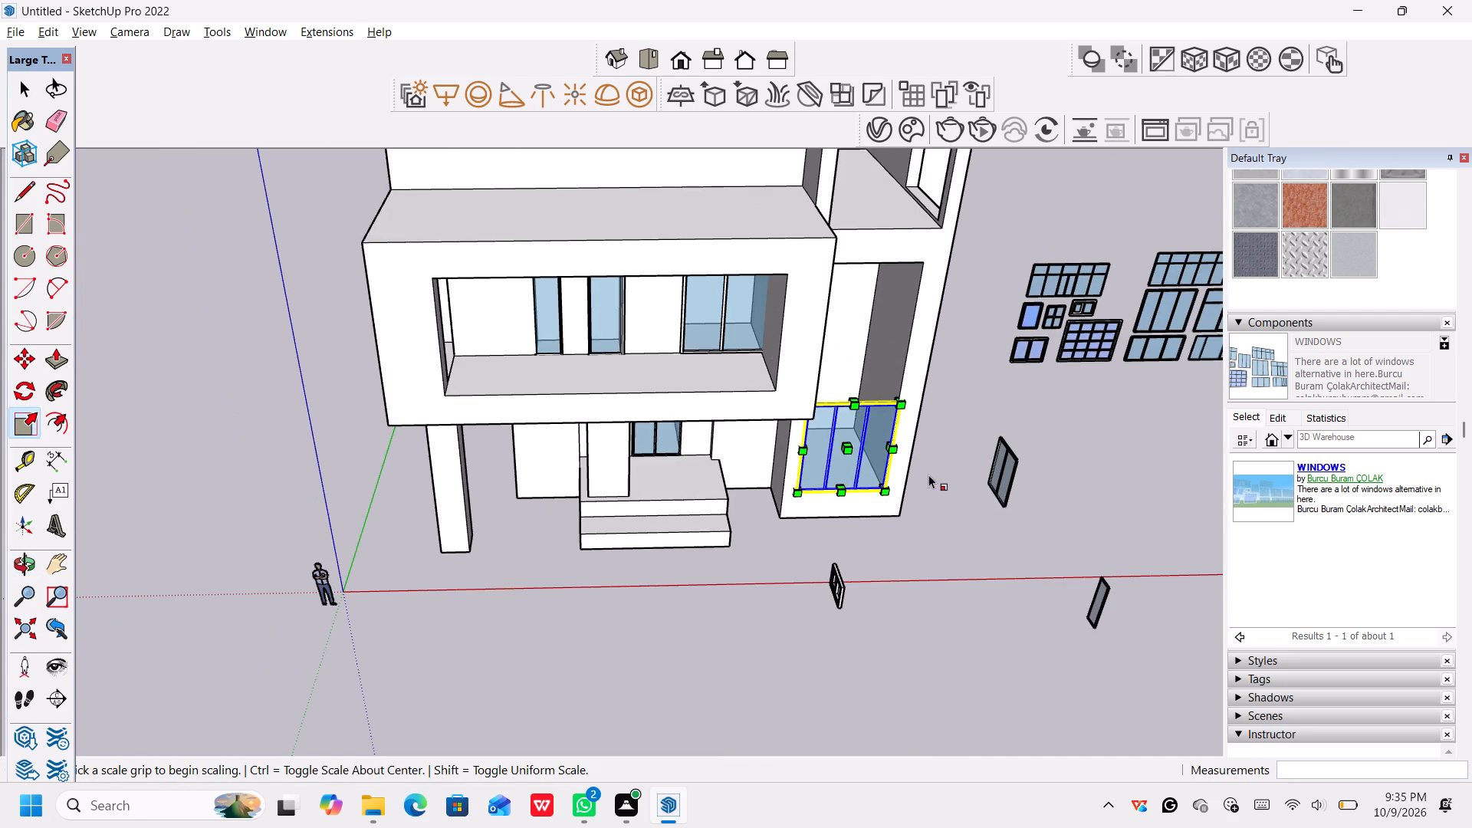
pyautogui.moveTo(928, 475); pyautogui.dragTo(901, 392, button='middle')
pyautogui.moveTo(936, 434); pyautogui.dragTo(928, 405, button='middle')
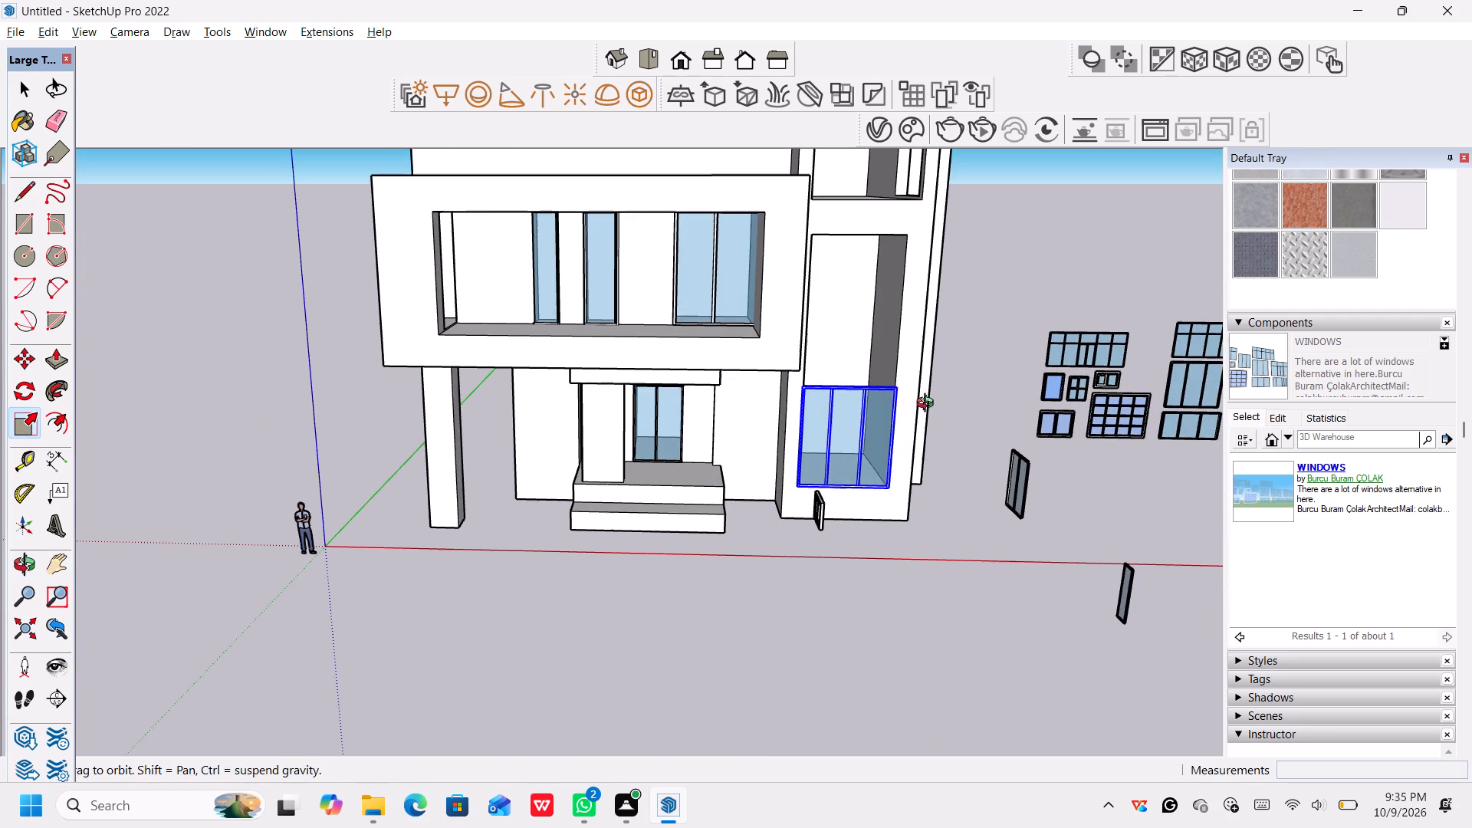
pyautogui.moveTo(928, 405); pyautogui.dragTo(928, 406, button='middle')
pyautogui.scroll(3, 882, 419)
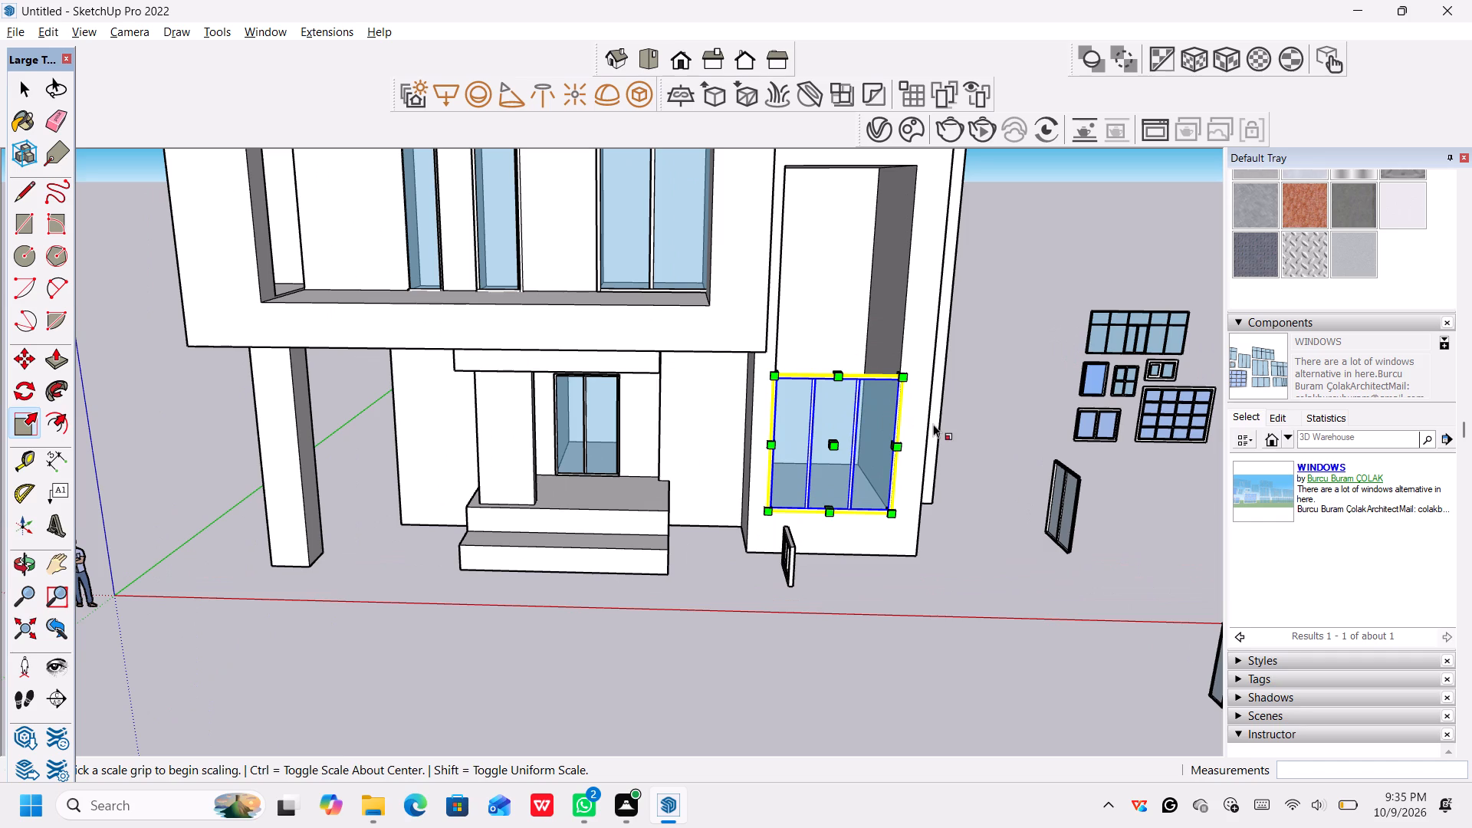
pyautogui.press('space')
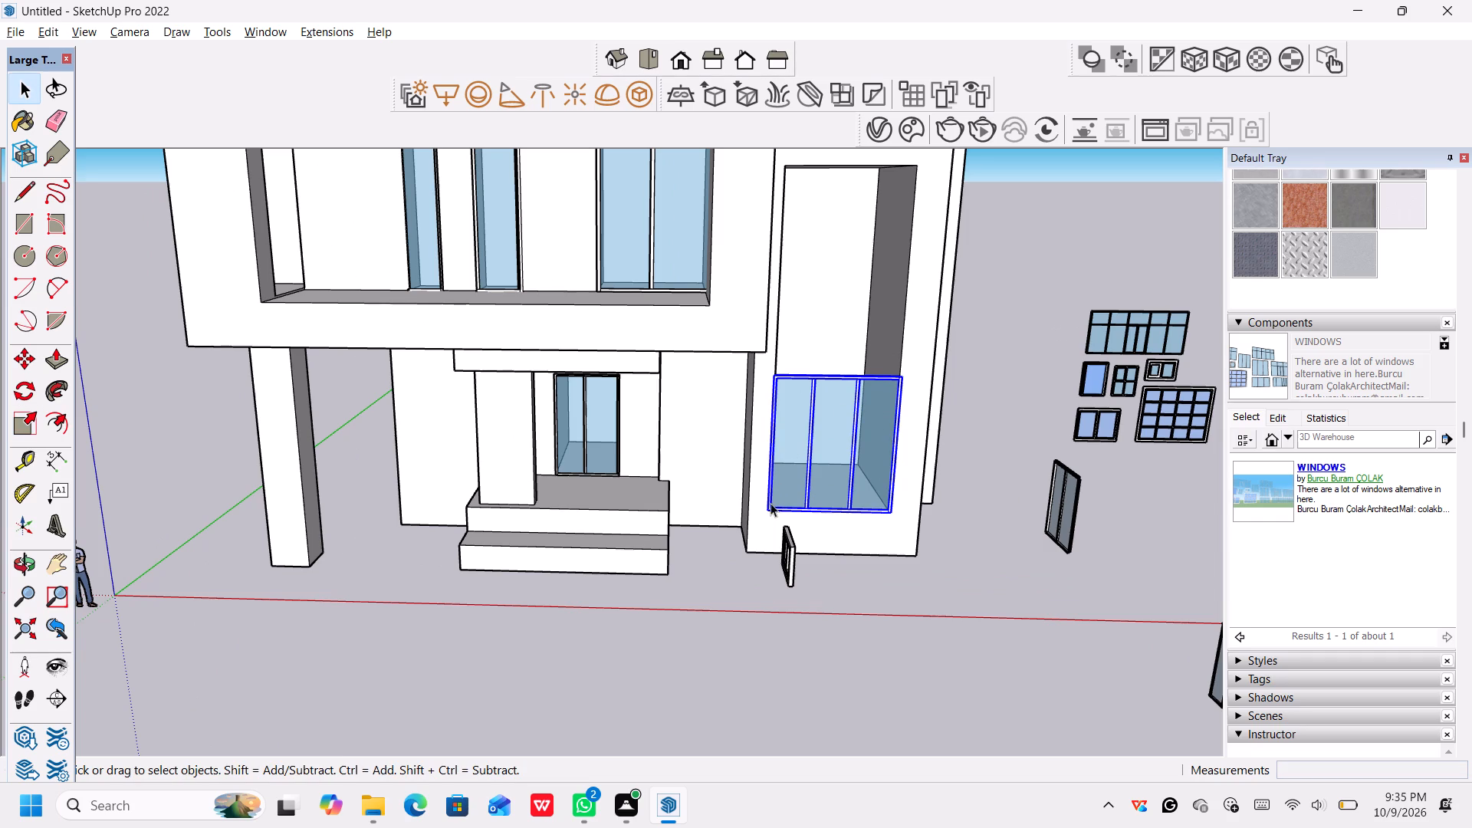
pyautogui.press('m')
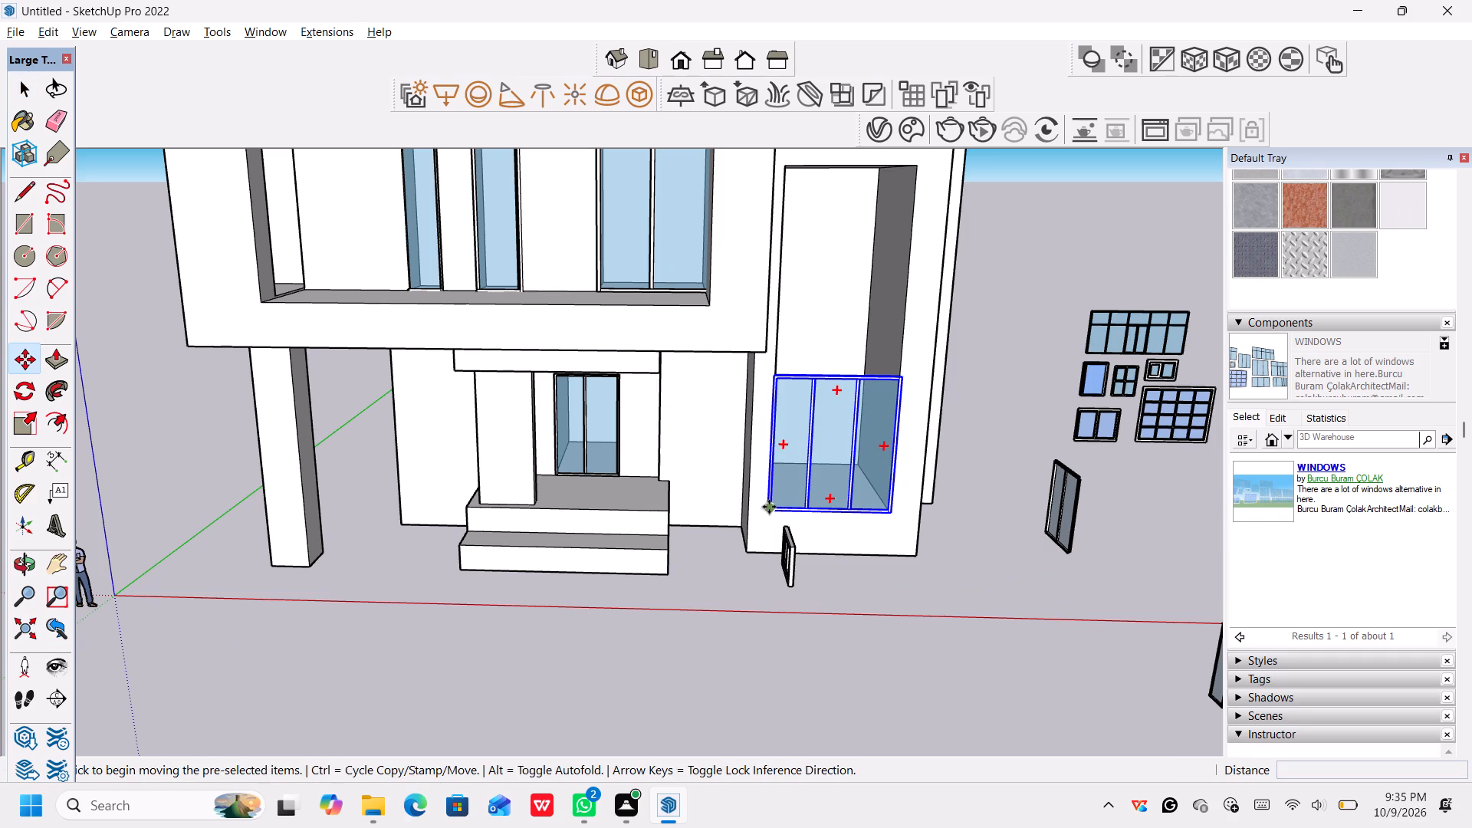
pyautogui.click(769, 507)
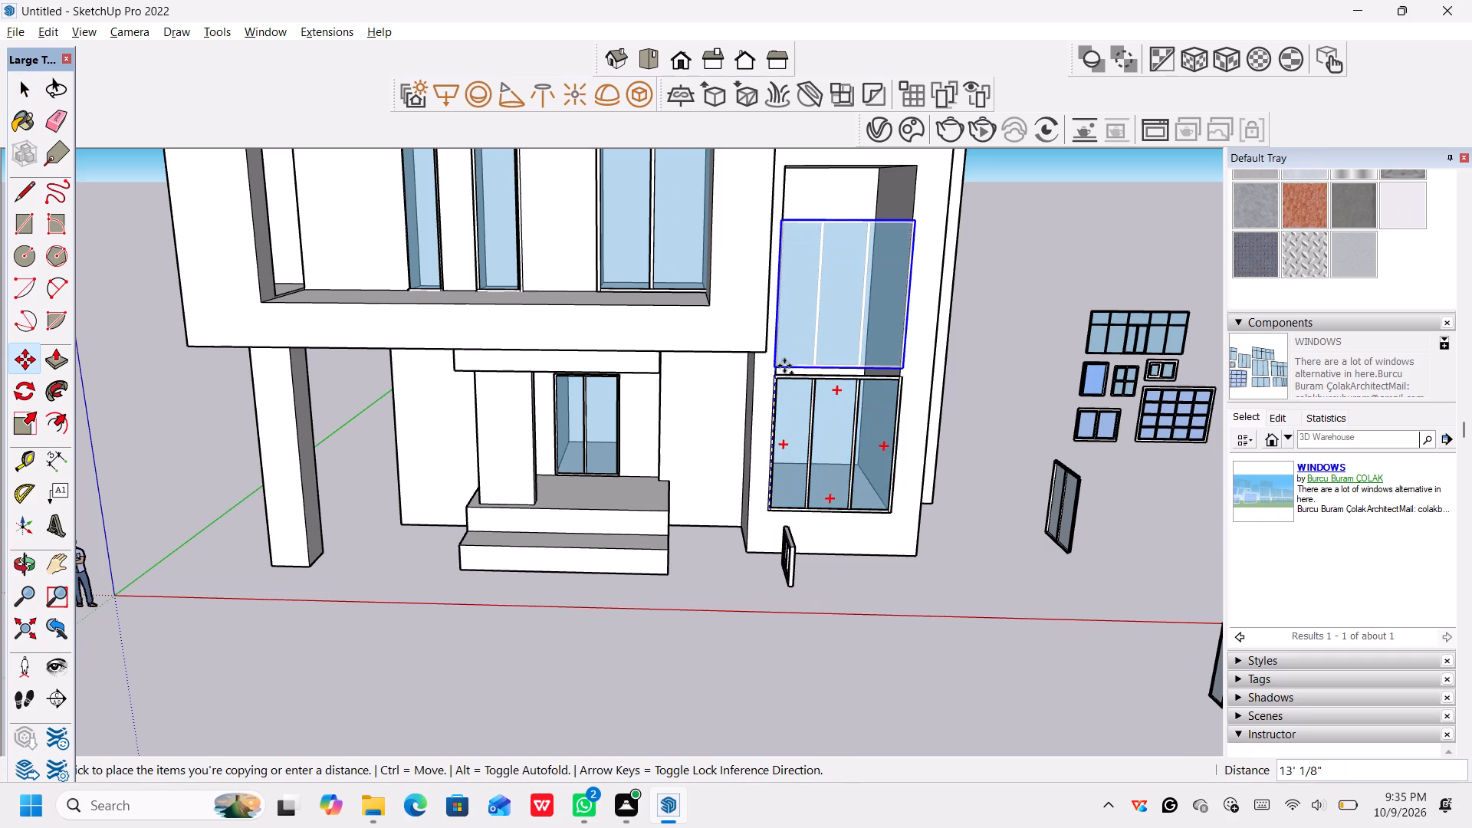
pyautogui.click(776, 376)
pyautogui.scroll(-2, 850, 324)
pyautogui.moveTo(851, 326); pyautogui.dragTo(851, 327, button='middle')
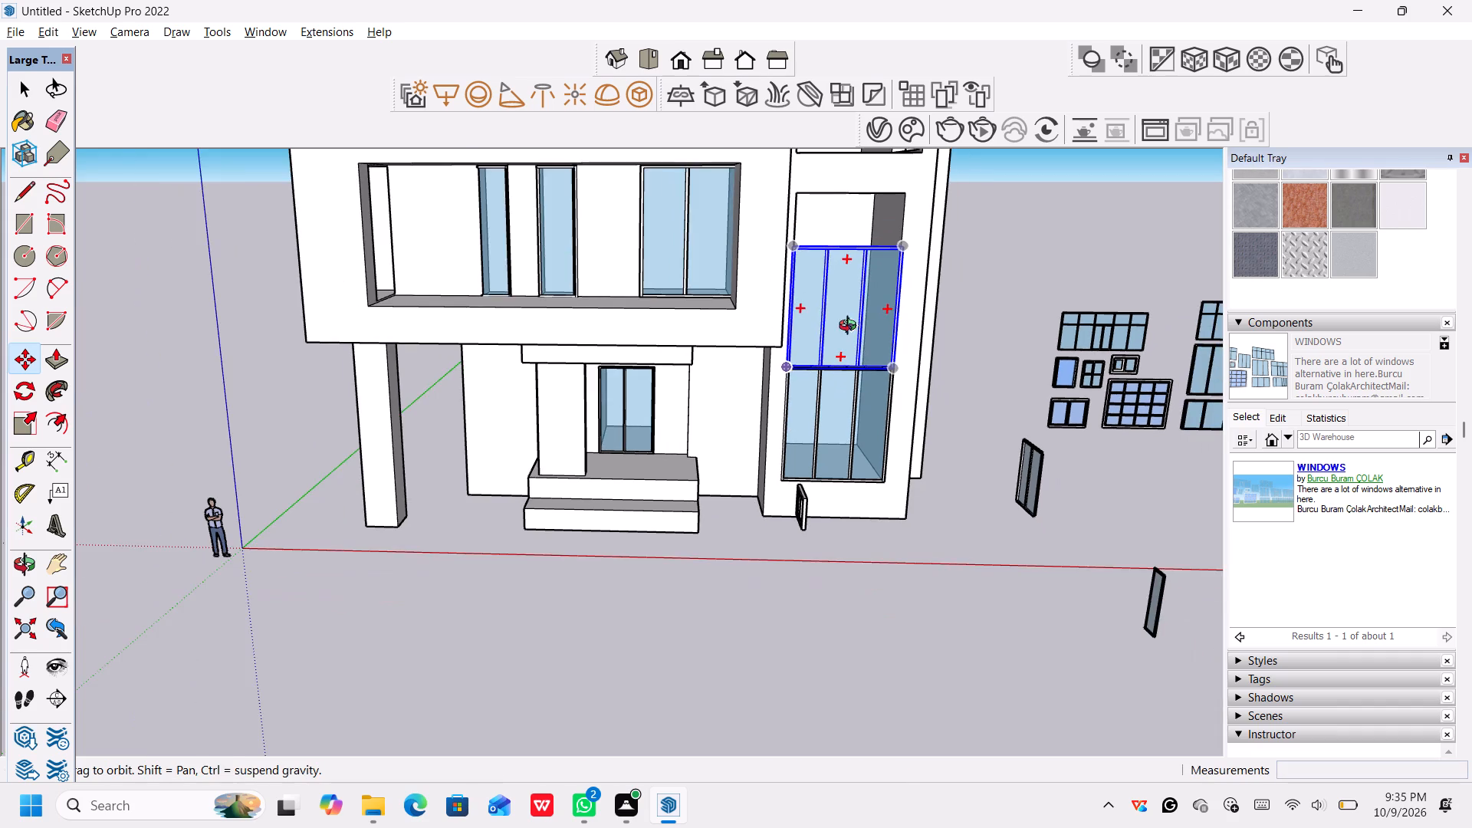
# Copy the upper three-panel window straight up about 12' 2" so the copy sits on its top edge in the tall opening.
pyautogui.moveTo(851, 327); pyautogui.dragTo(847, 293, button='middle')
pyautogui.scroll(2, 826, 294)
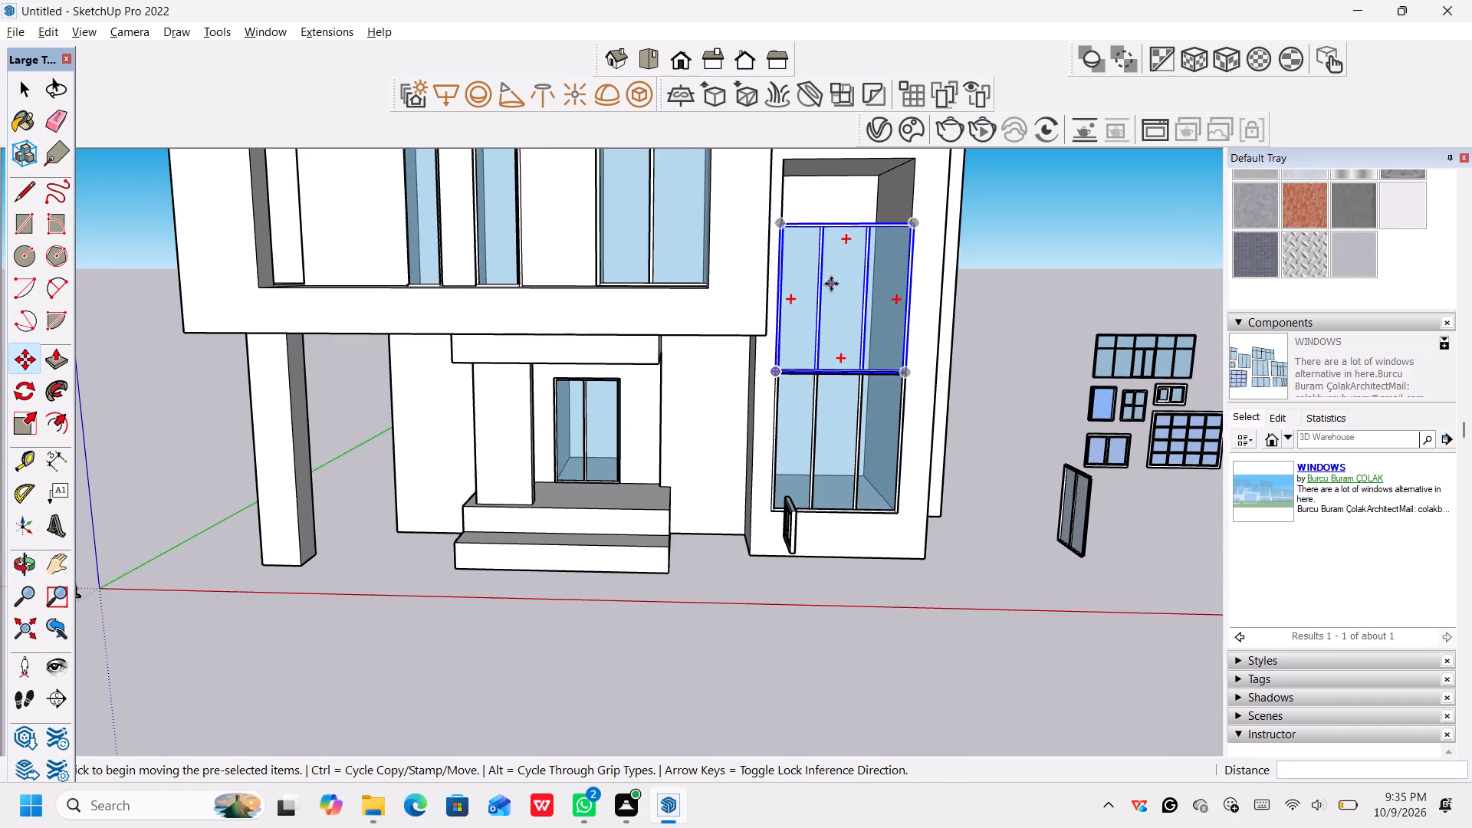
pyautogui.moveTo(831, 284); pyautogui.dragTo(831, 296, button='middle')
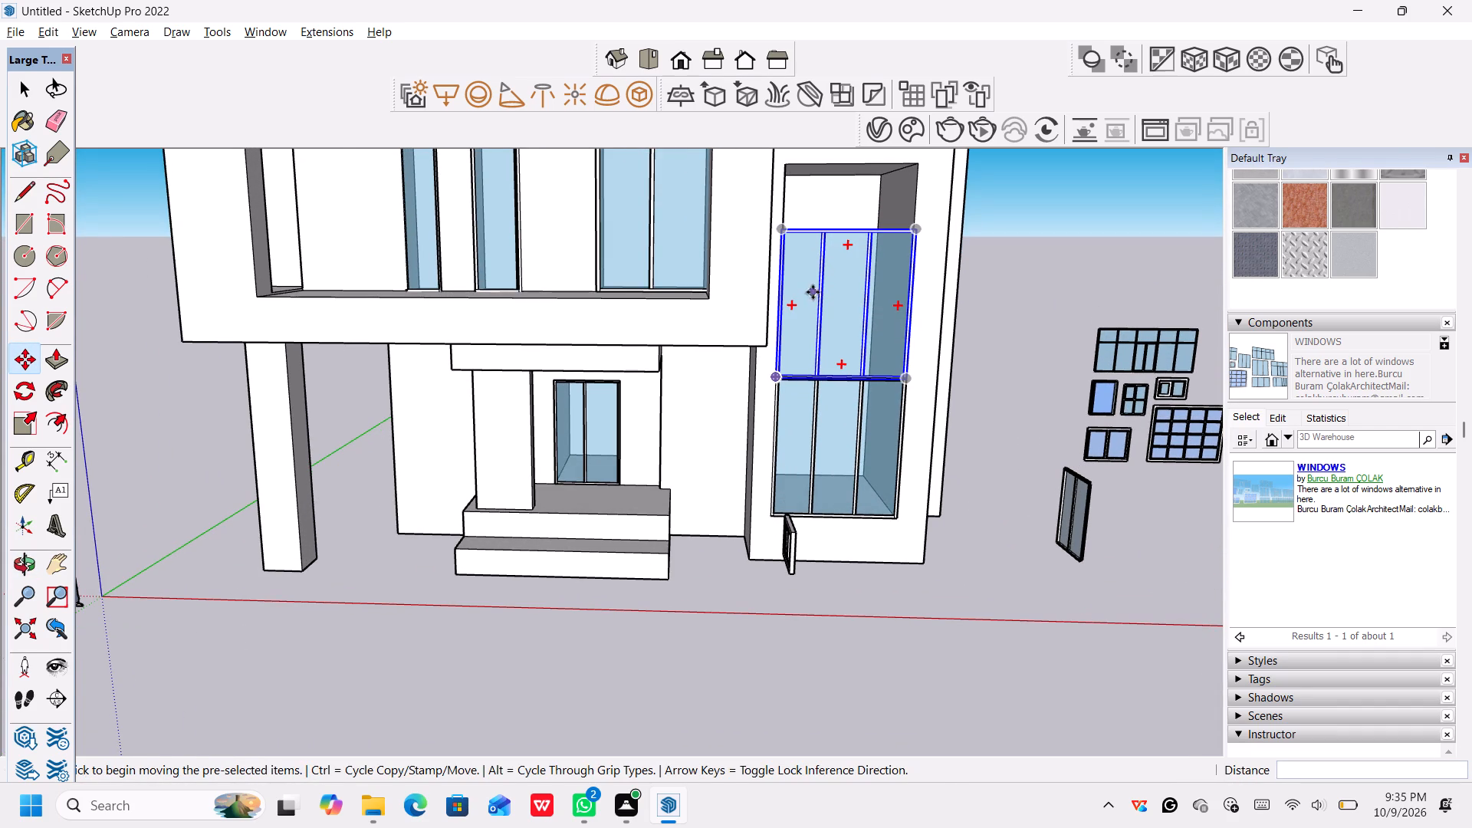
pyautogui.click(777, 376)
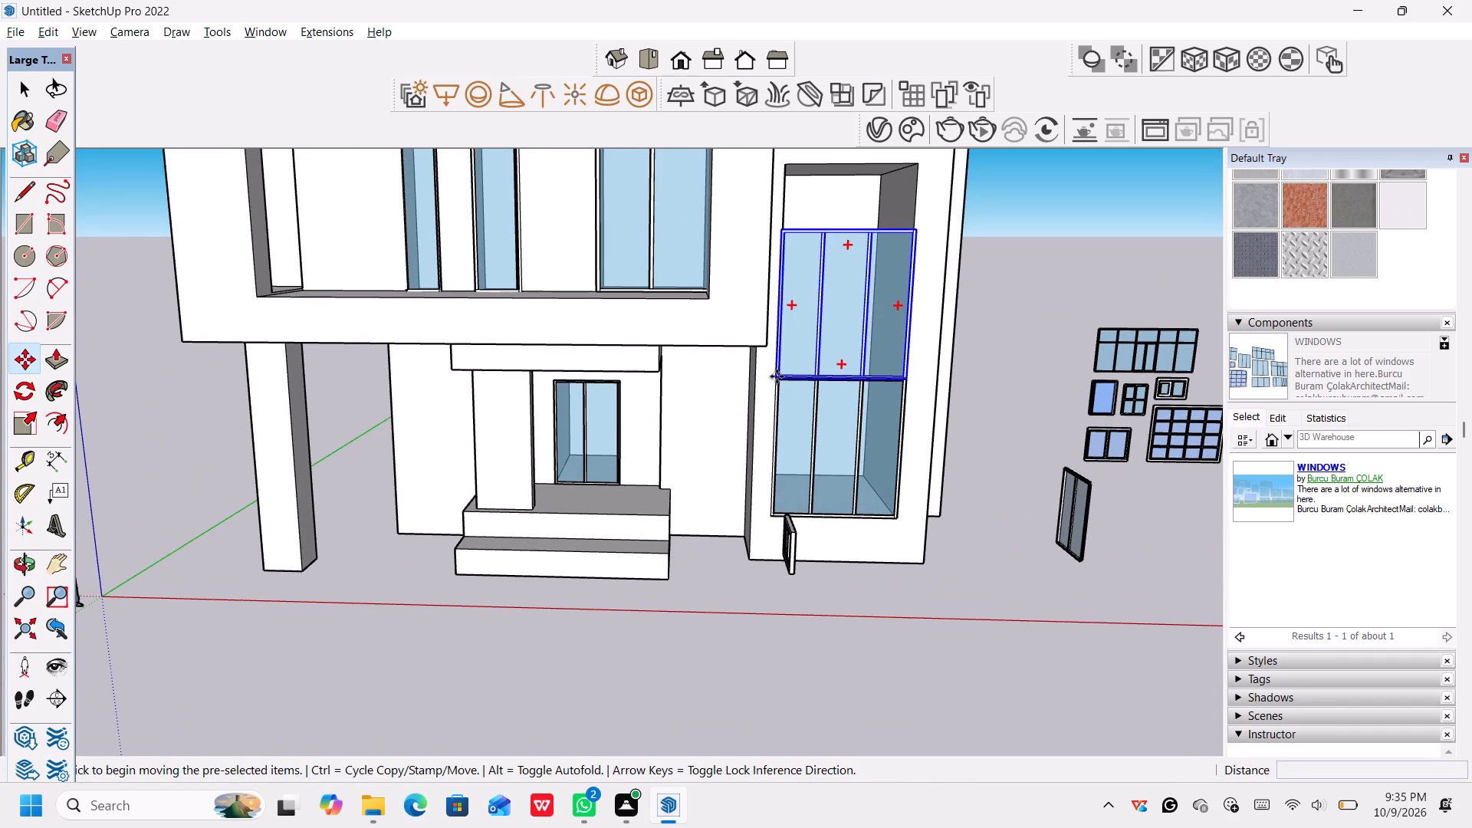
pyautogui.click(783, 230)
pyautogui.scroll(-8, 971, 281)
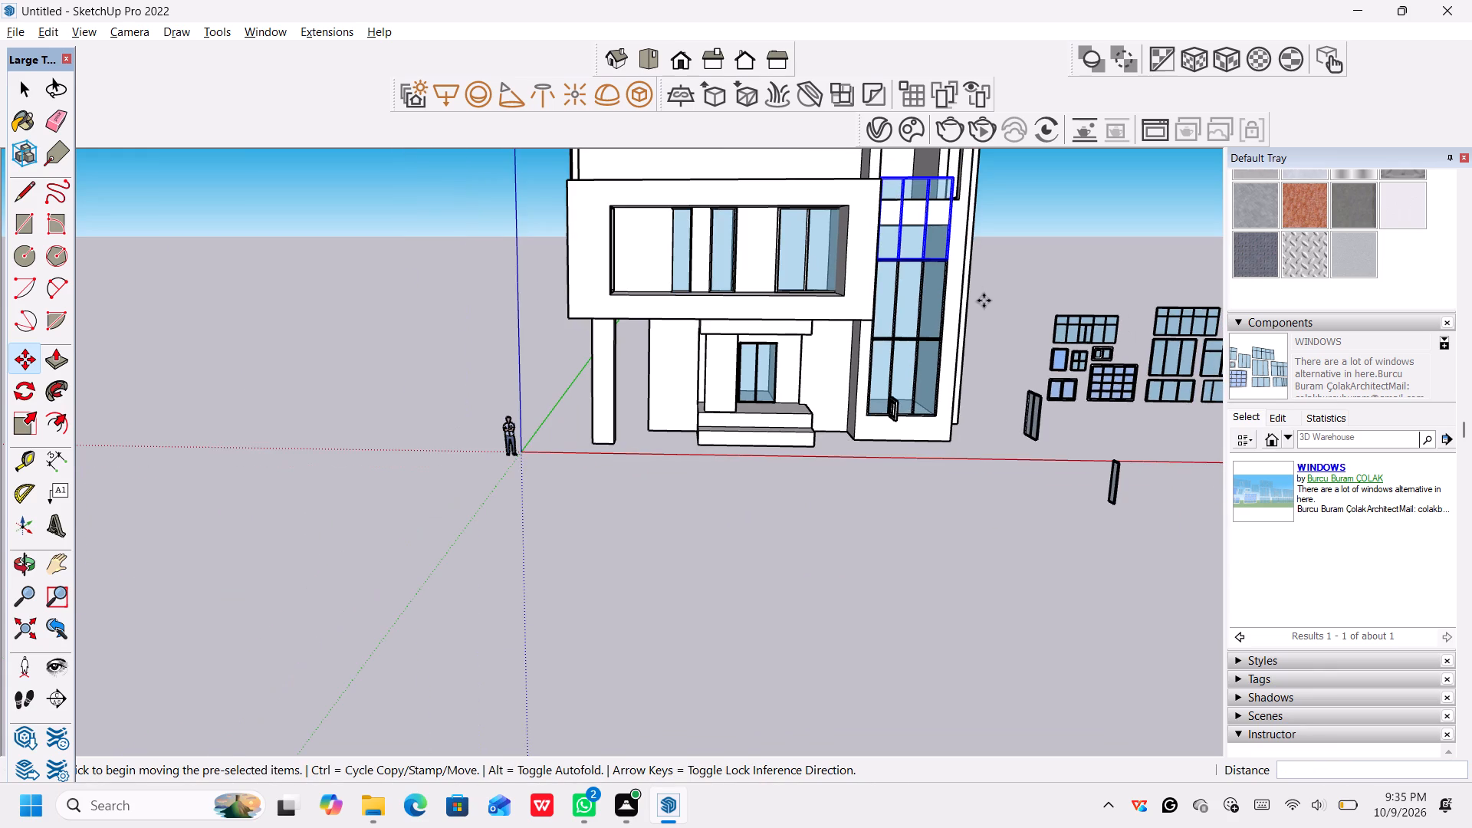
pyautogui.middleClick(982, 301)
pyautogui.press('Escape')
pyautogui.click(1019, 322)
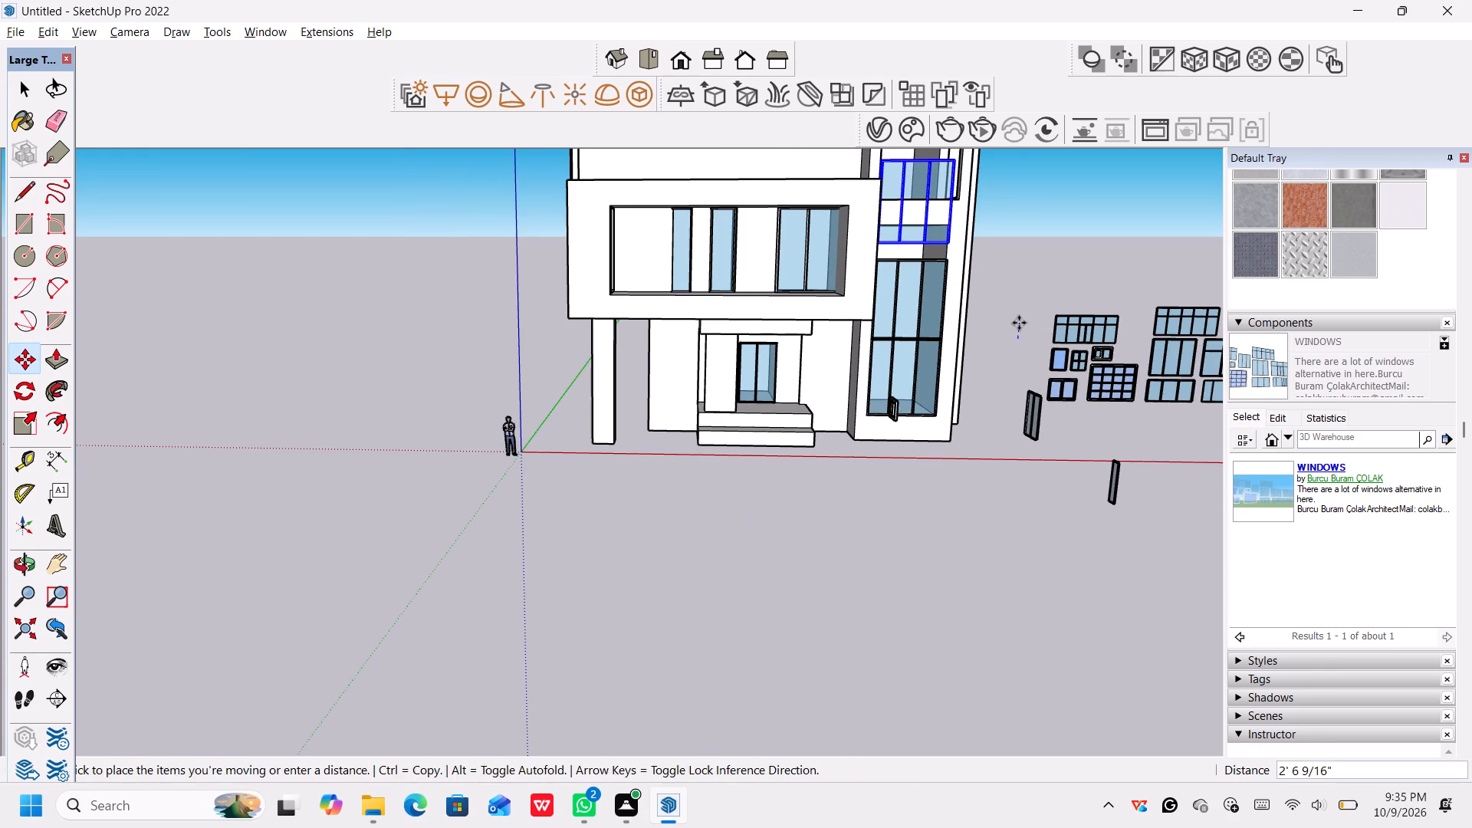
pyautogui.press('space')
# Scale the topmost three-panel window down to about 0.43 of its height so its top edge meets the top of the tall opening.
pyautogui.scroll(2, 907, 190)
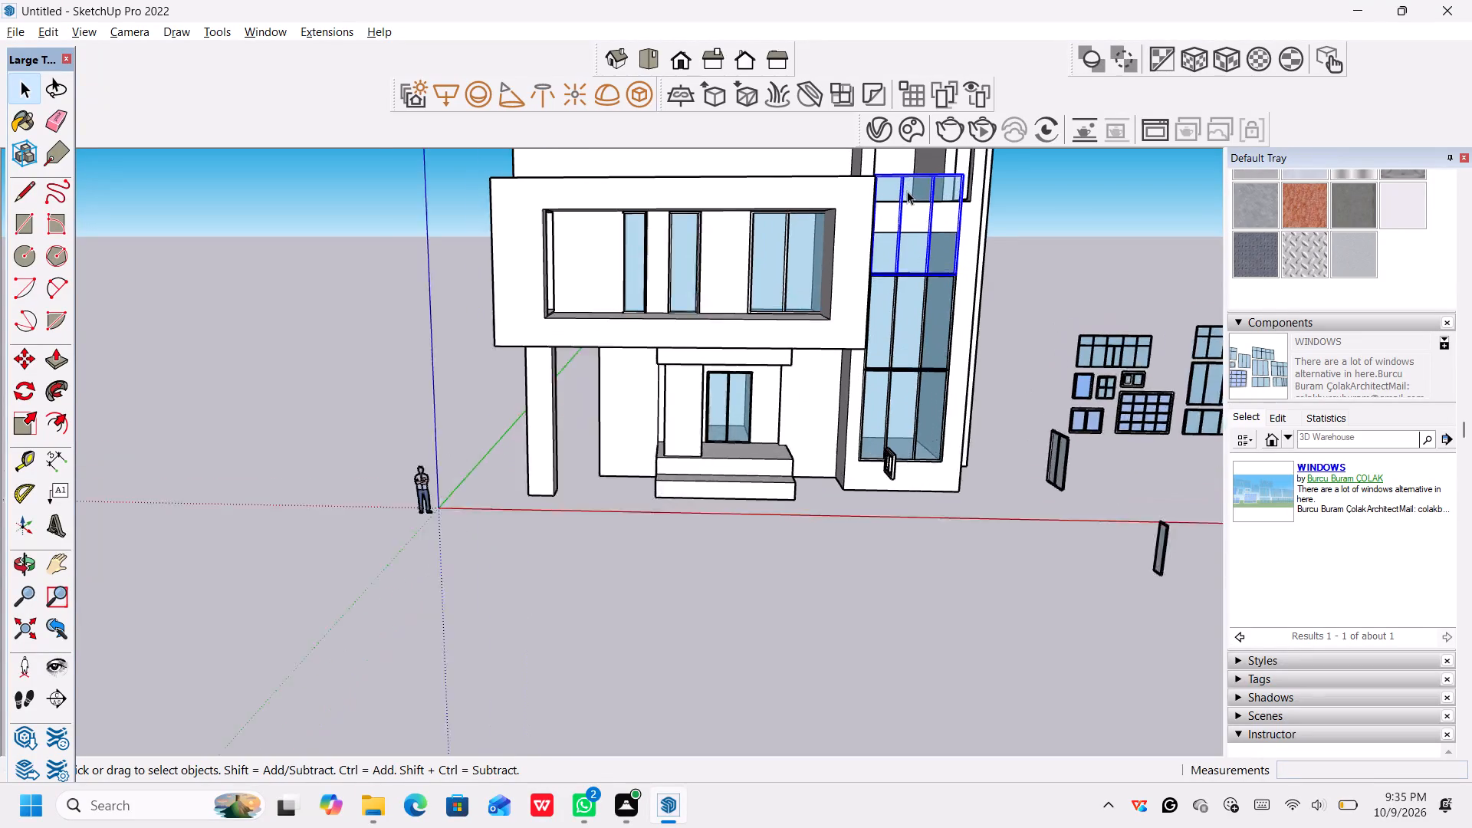
pyautogui.scroll(2, 907, 191)
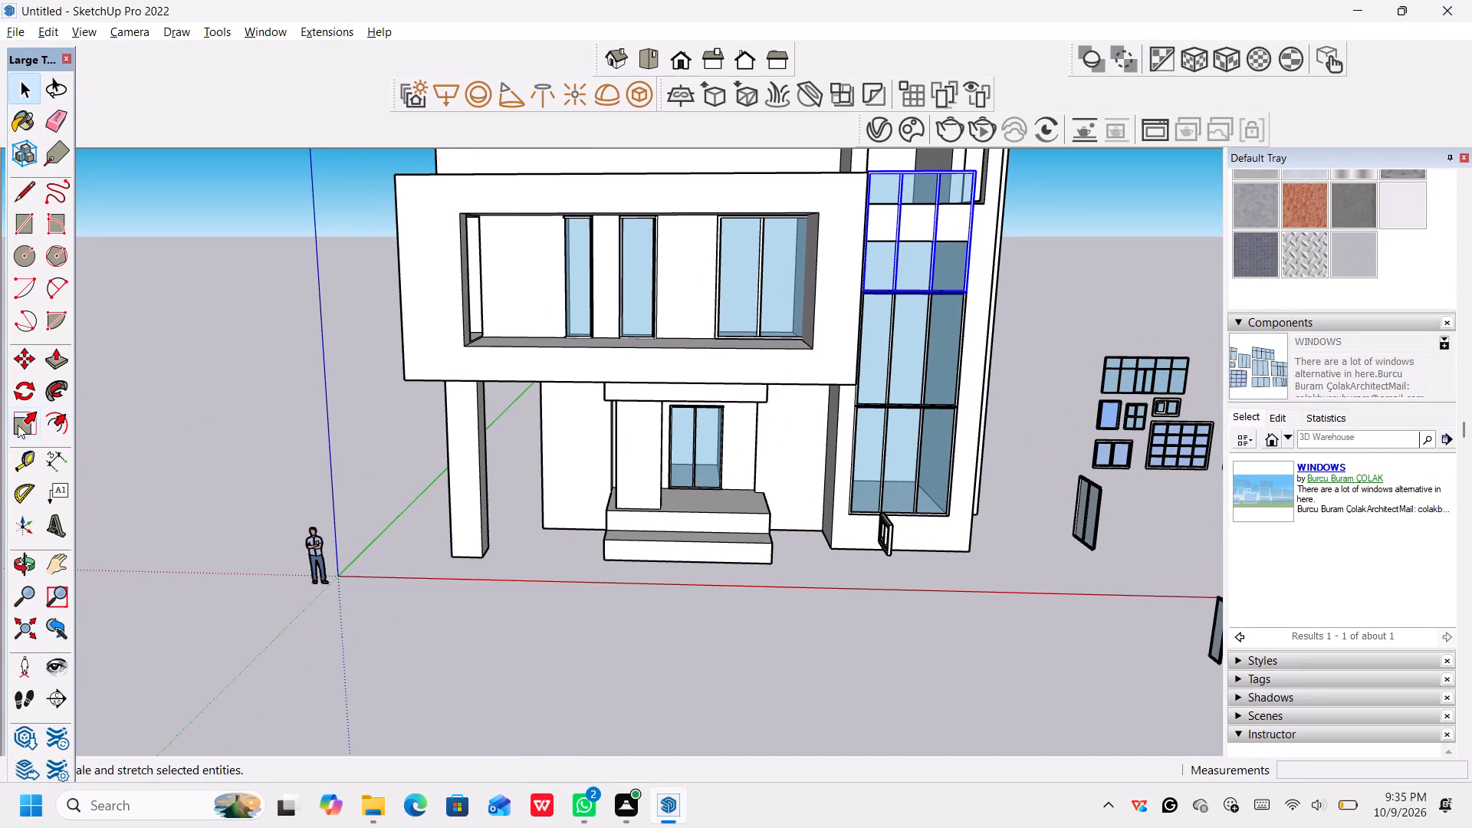
pyautogui.click(18, 425)
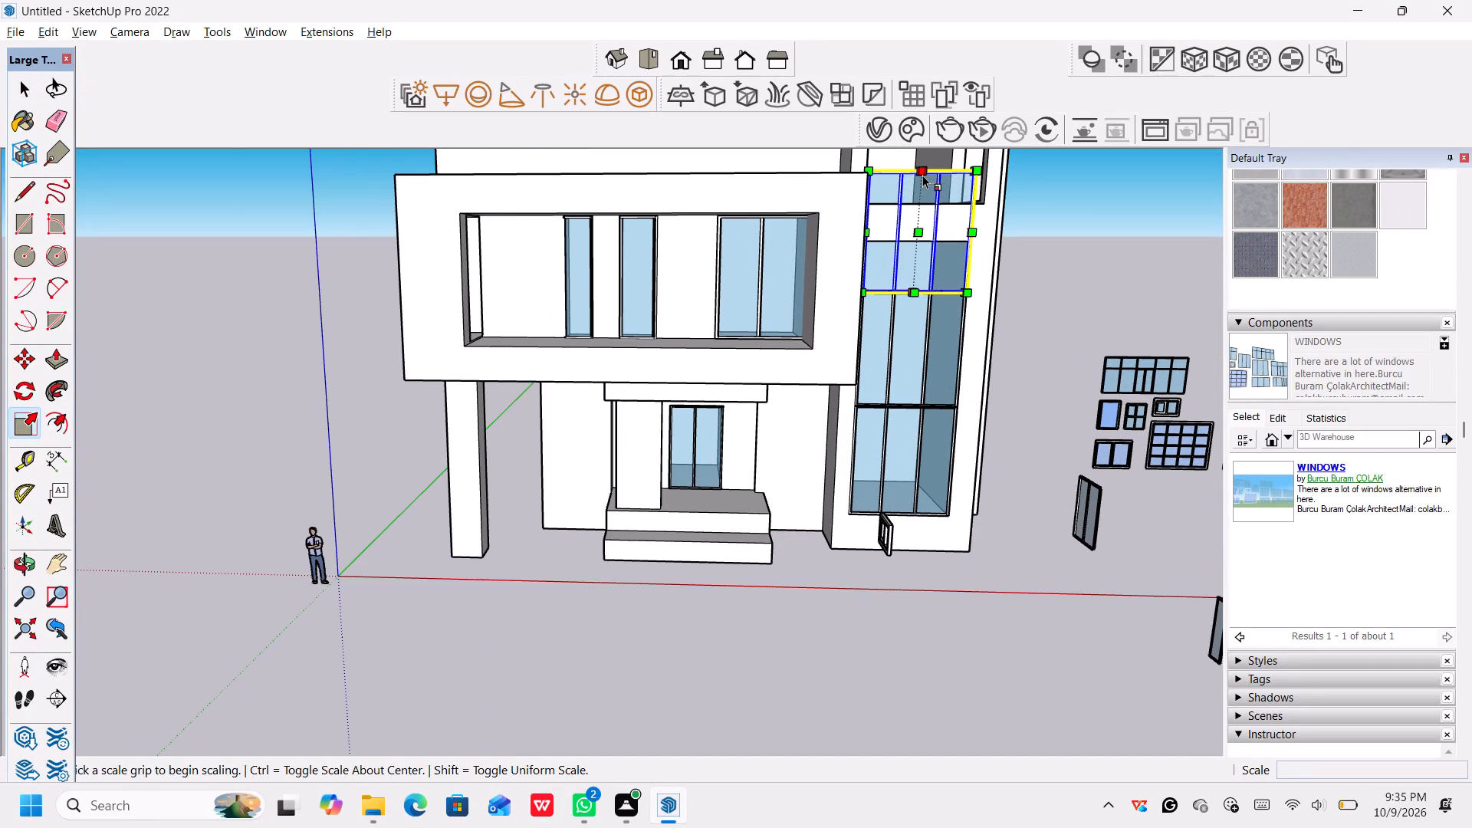
pyautogui.click(922, 174)
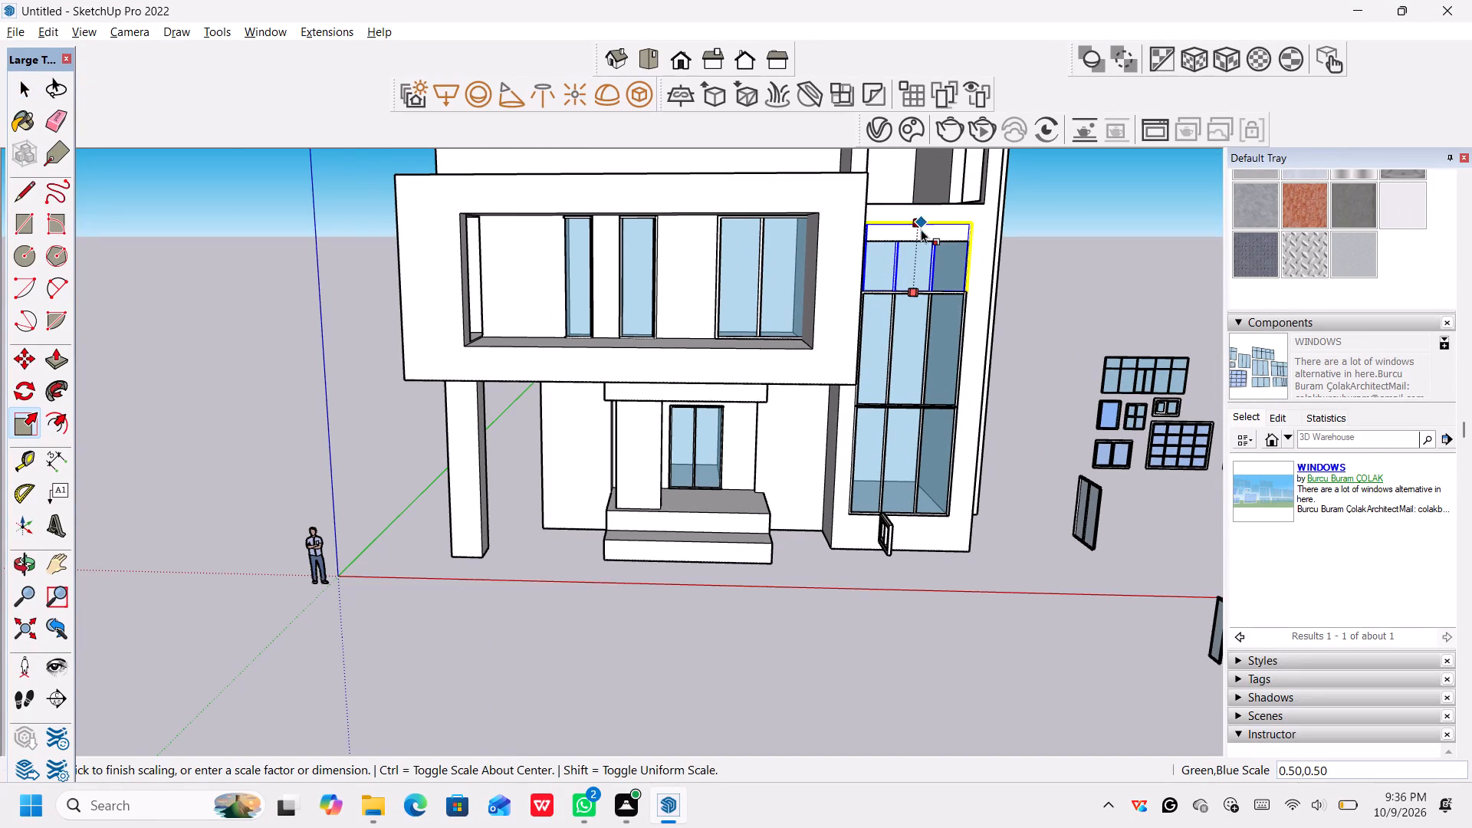
pyautogui.click(921, 236)
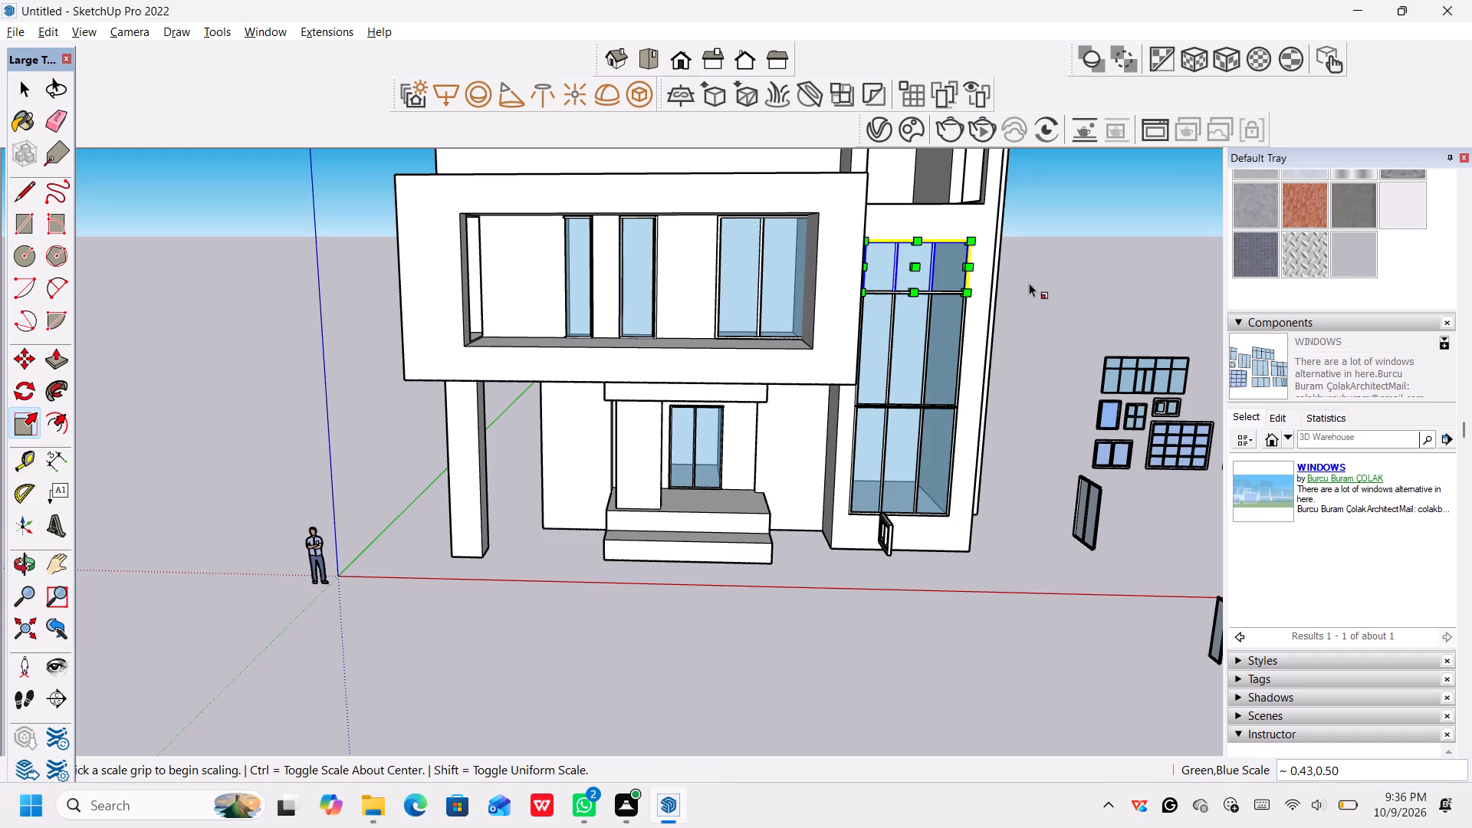
pyautogui.scroll(-2, 1029, 283)
pyautogui.moveTo(1028, 284); pyautogui.dragTo(1027, 263, button='middle')
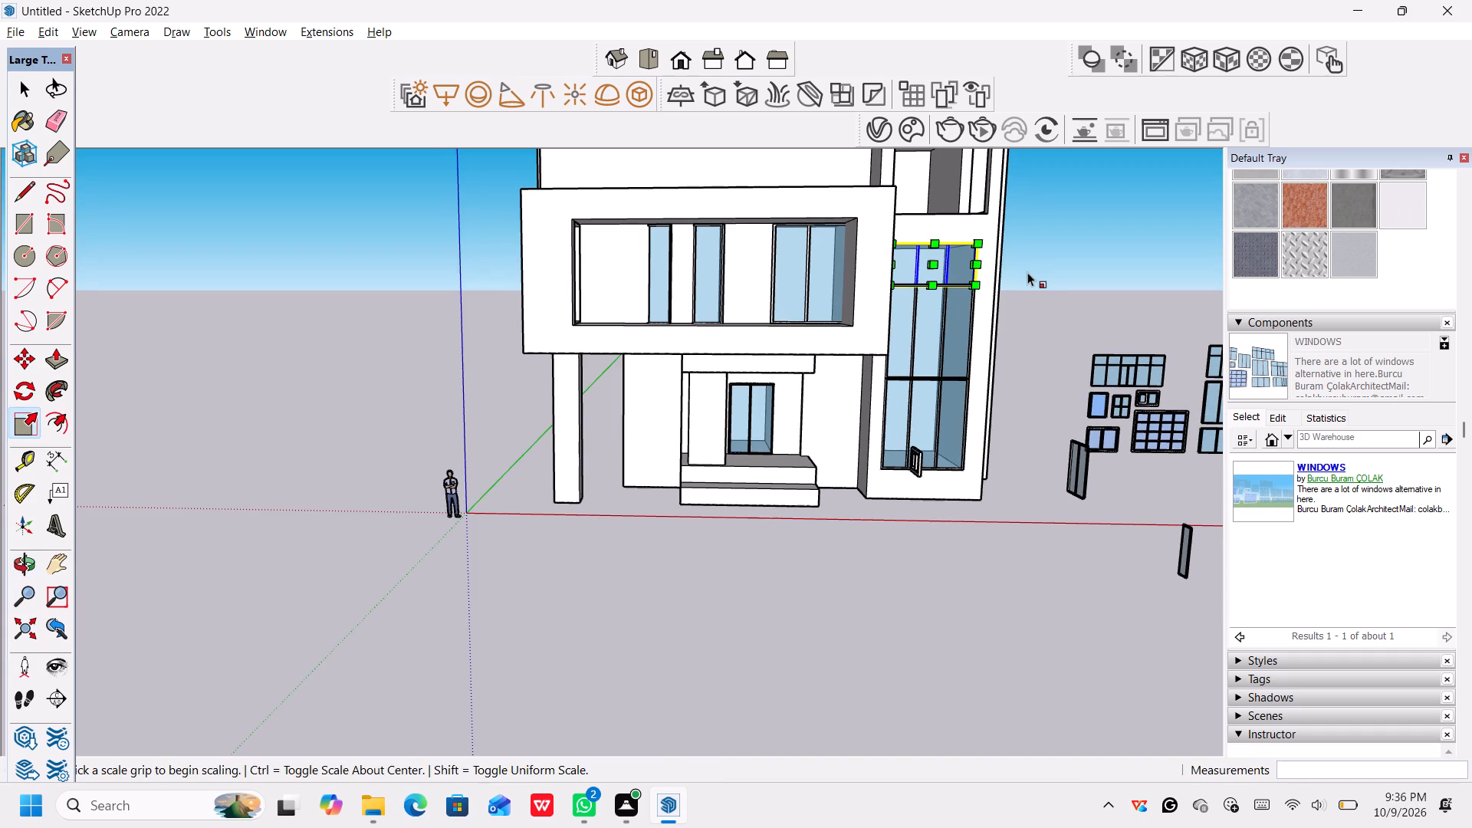
pyautogui.press('Return')
pyautogui.press('Return')
pyautogui.press('space')
pyautogui.click(1038, 218)
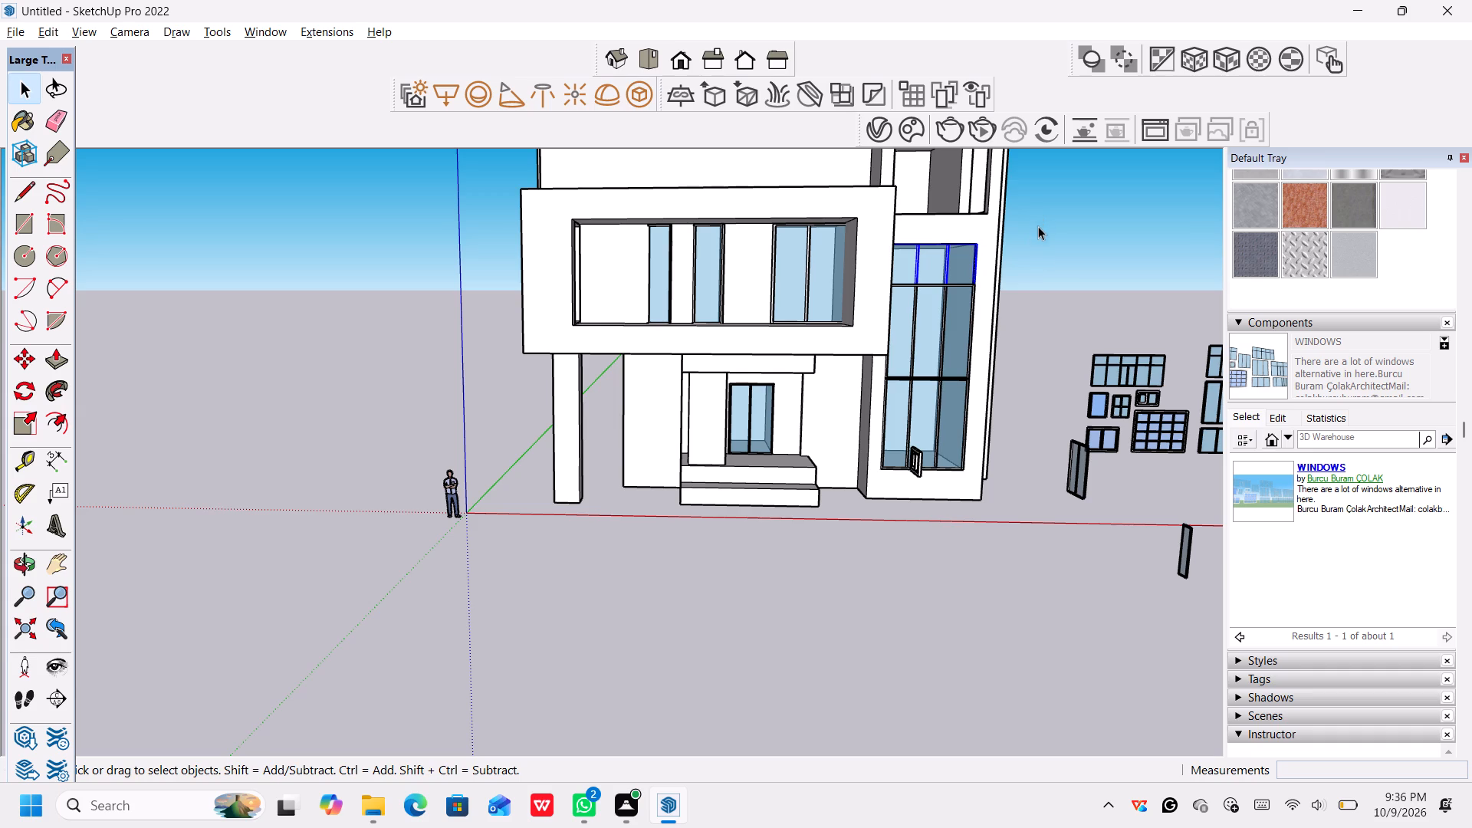
# Search the 3D Warehouse components for "window grills".
pyautogui.moveTo(1030, 282); pyautogui.dragTo(1045, 304, button='middle')
pyautogui.scroll(1, 1050, 299)
pyautogui.scroll(-9, 1050, 299)
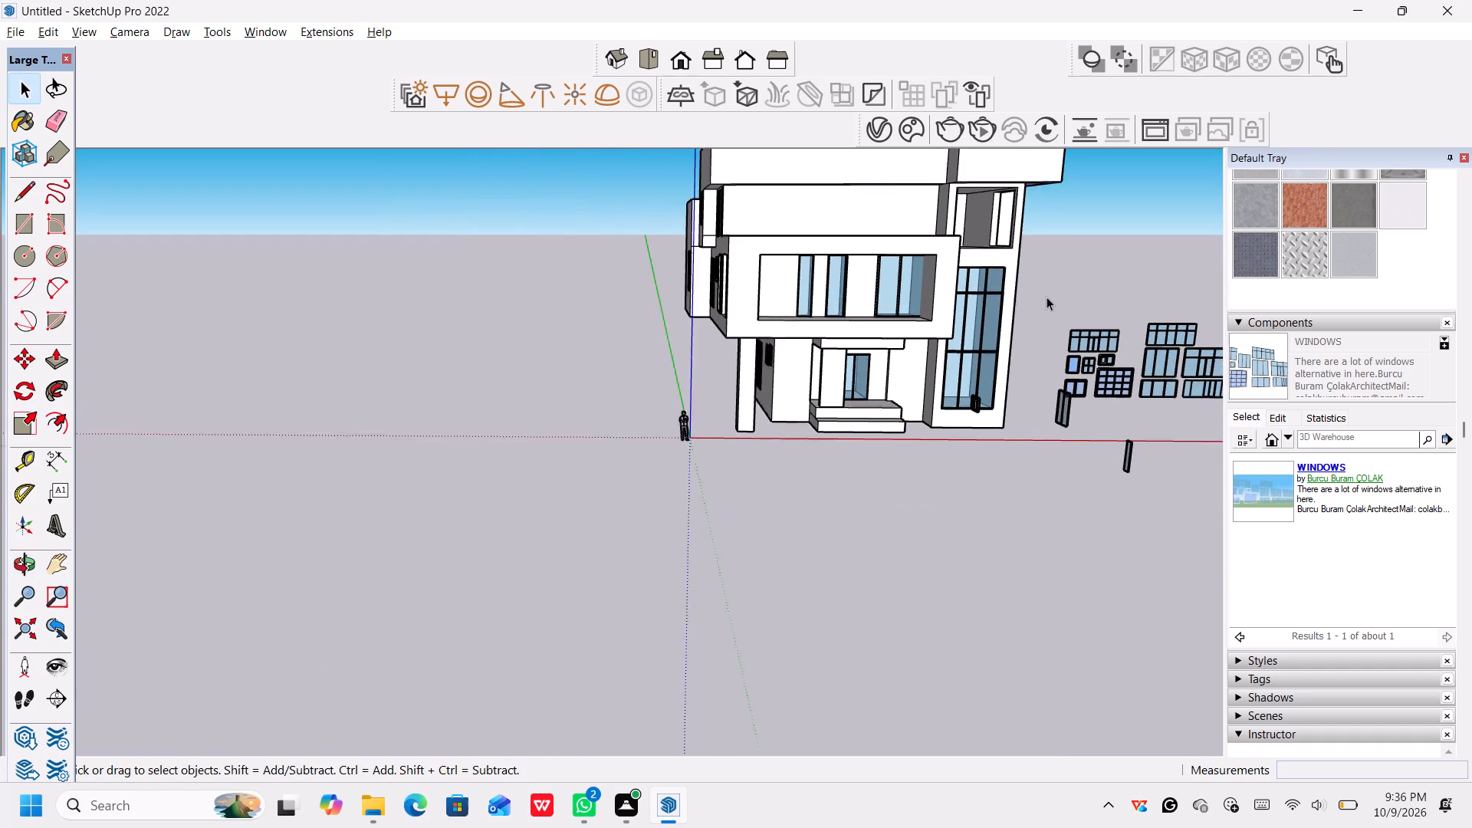
pyautogui.scroll(-1, 1046, 297)
pyautogui.moveTo(1042, 300); pyautogui.dragTo(1069, 344, button='middle')
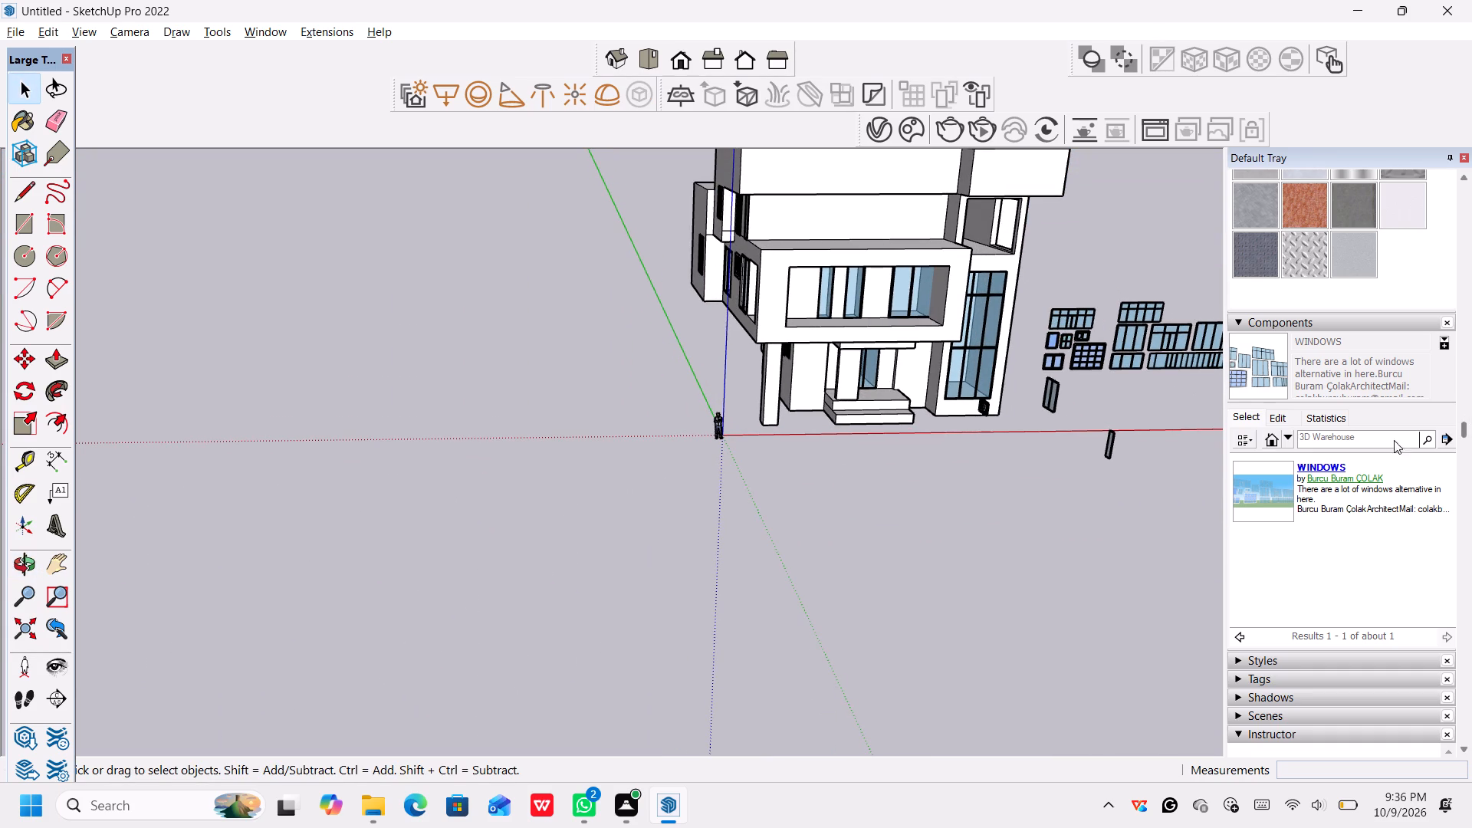
pyautogui.click(1371, 441)
pyautogui.write('wi')
pyautogui.write('ndow')
pyautogui.press('space')
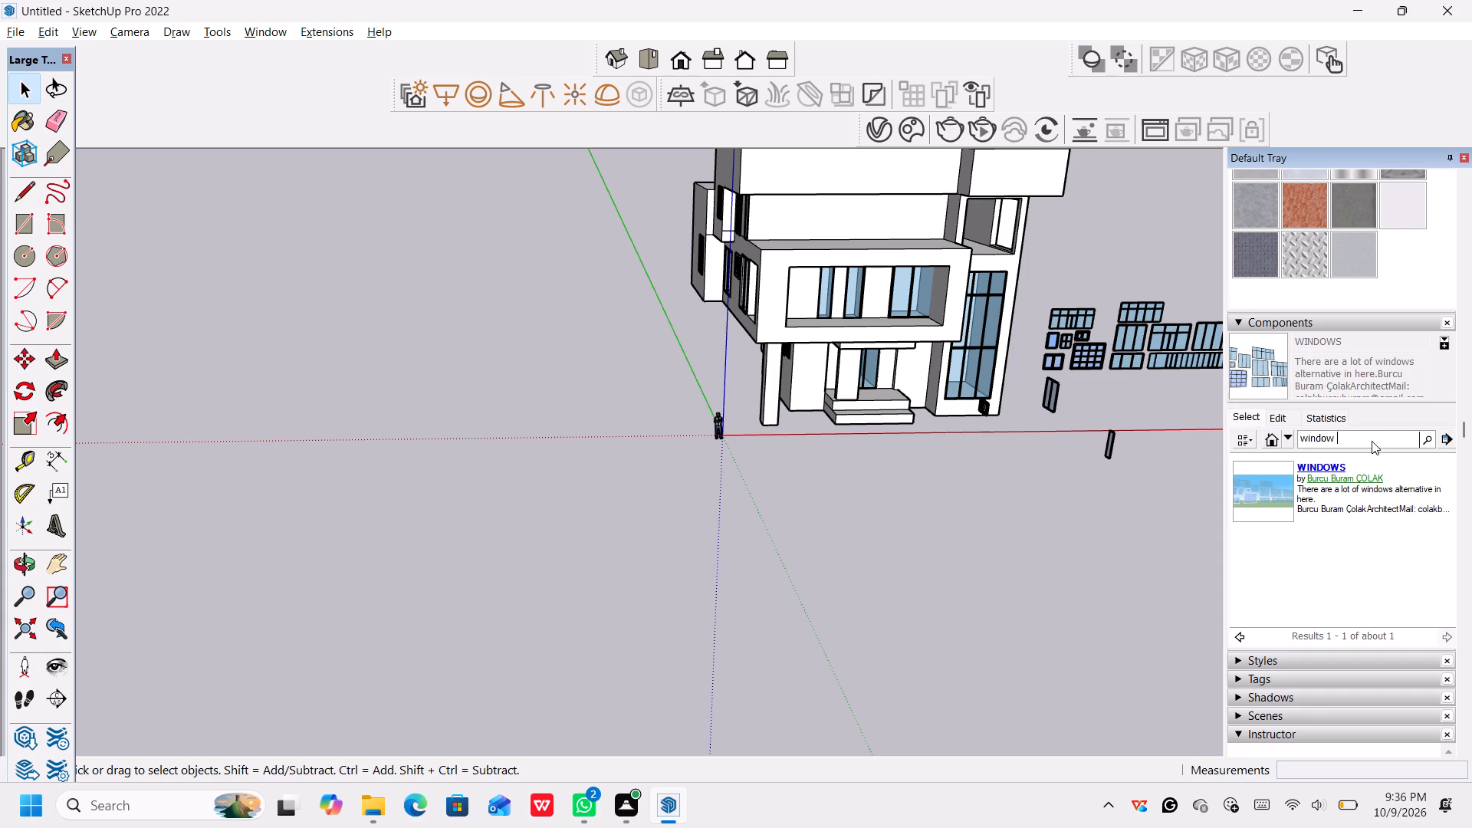
pyautogui.write('gr')
pyautogui.write('ills')
pyautogui.press('Return')
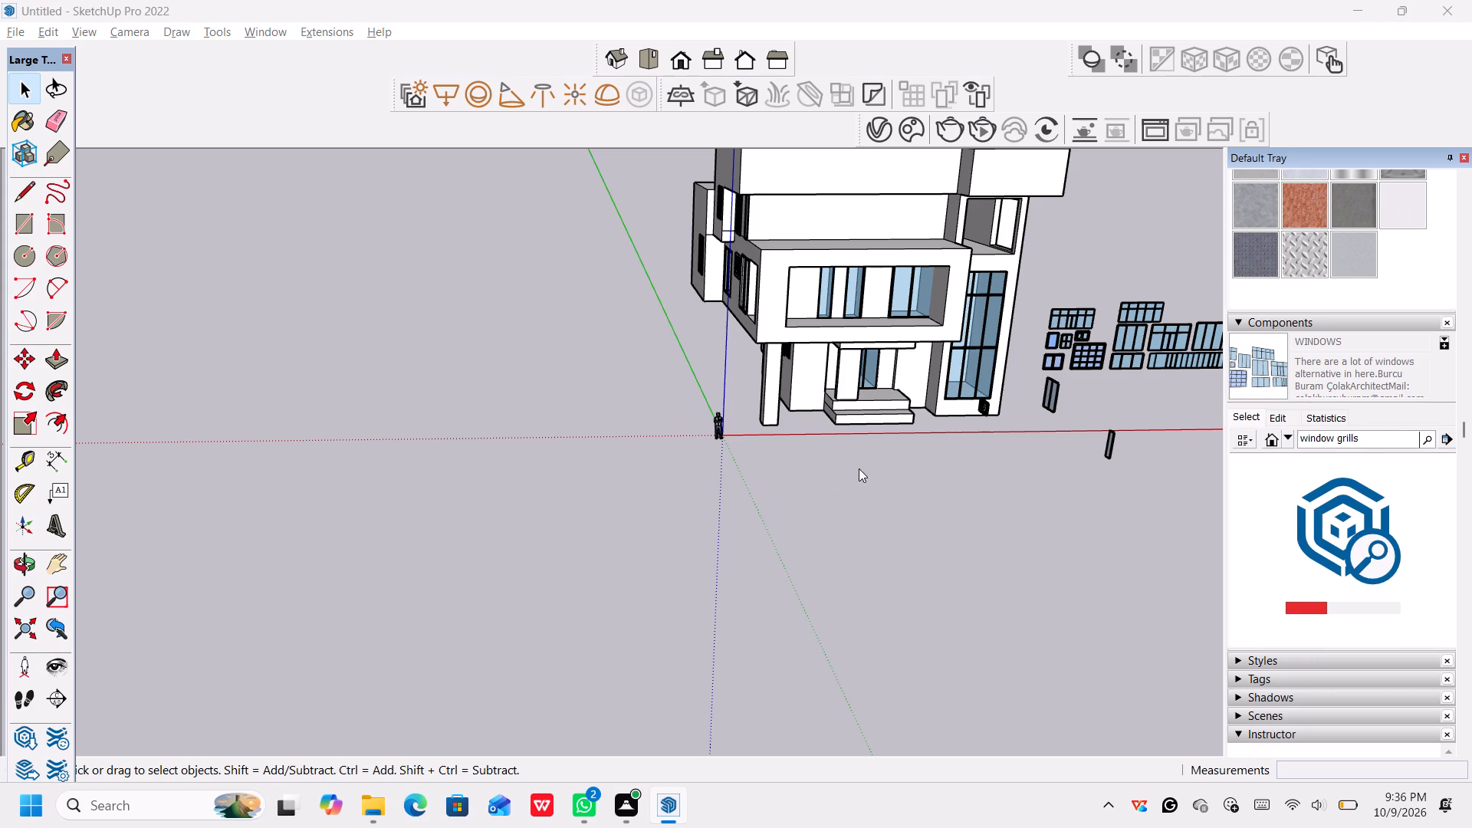
# Examine the whole house from its front corner to review the windows on the front and side facades.
pyautogui.moveTo(879, 435); pyautogui.dragTo(885, 465, button='middle')
pyautogui.scroll(6, 802, 473)
pyautogui.moveTo(804, 461); pyautogui.dragTo(741, 458, button='middle')
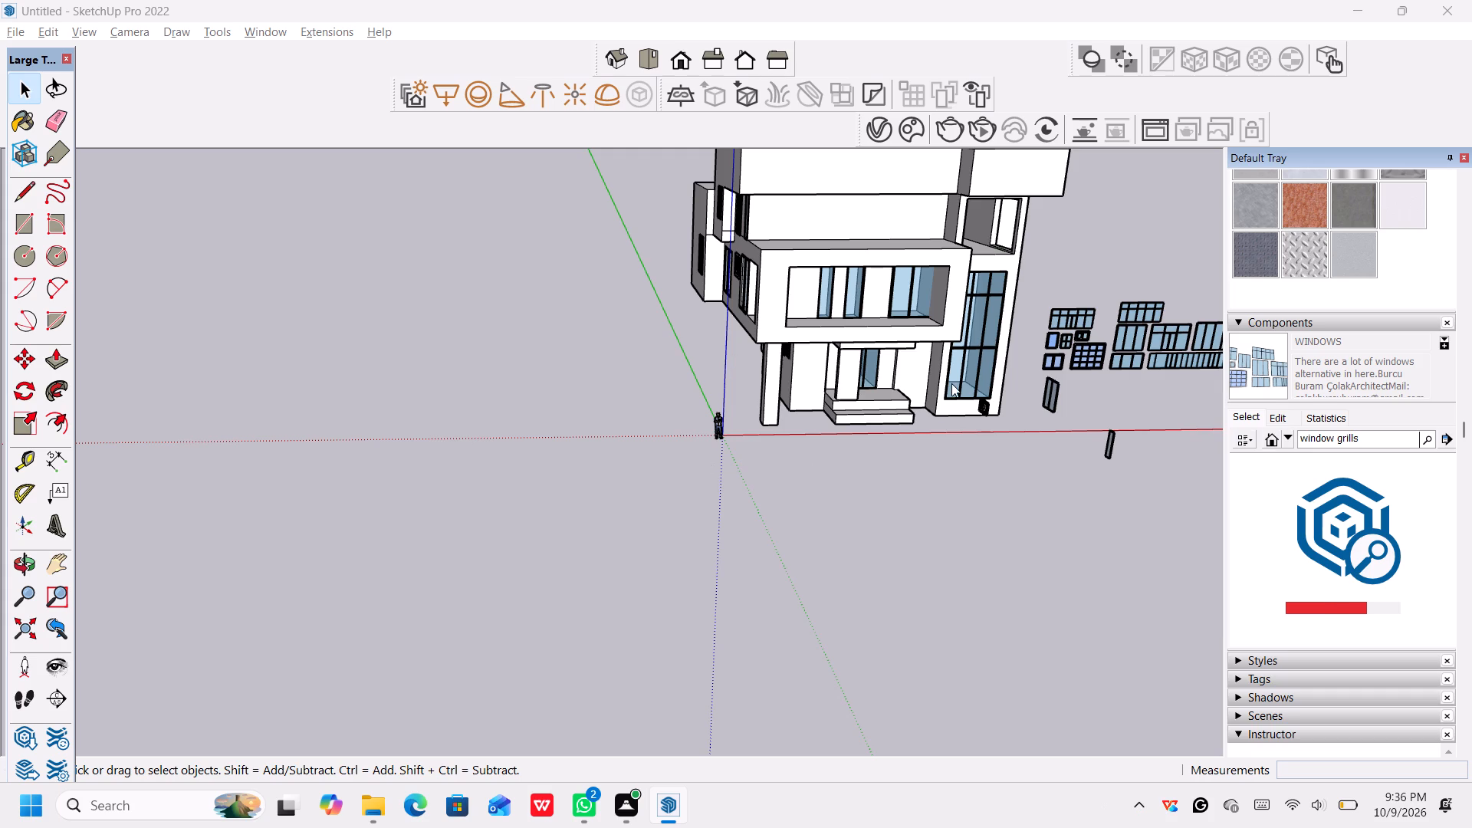
pyautogui.scroll(1, 951, 385)
pyautogui.moveTo(949, 389); pyautogui.dragTo(950, 412, button='middle')
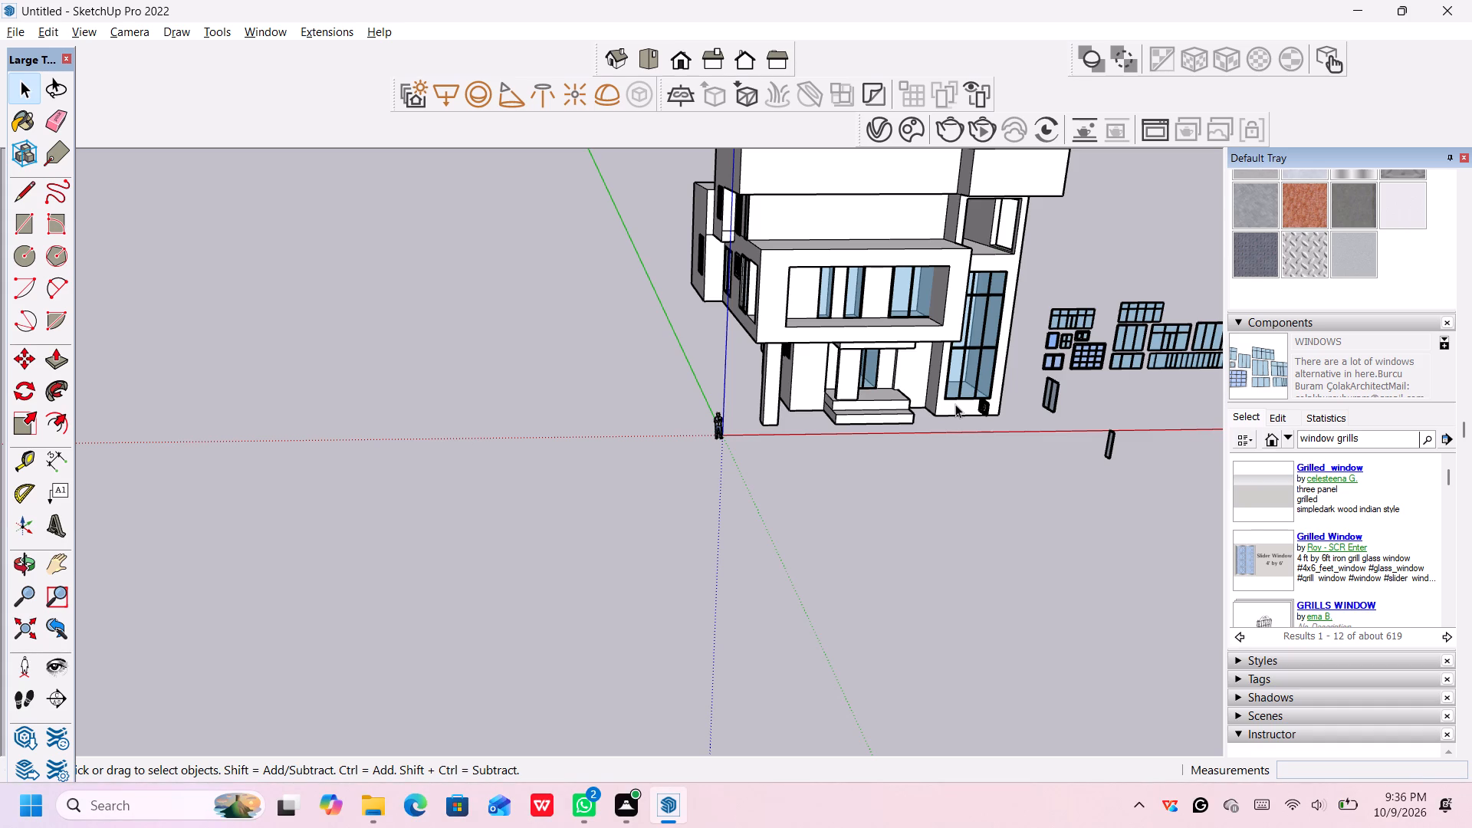
pyautogui.scroll(4, 810, 434)
pyautogui.scroll(-1, 812, 434)
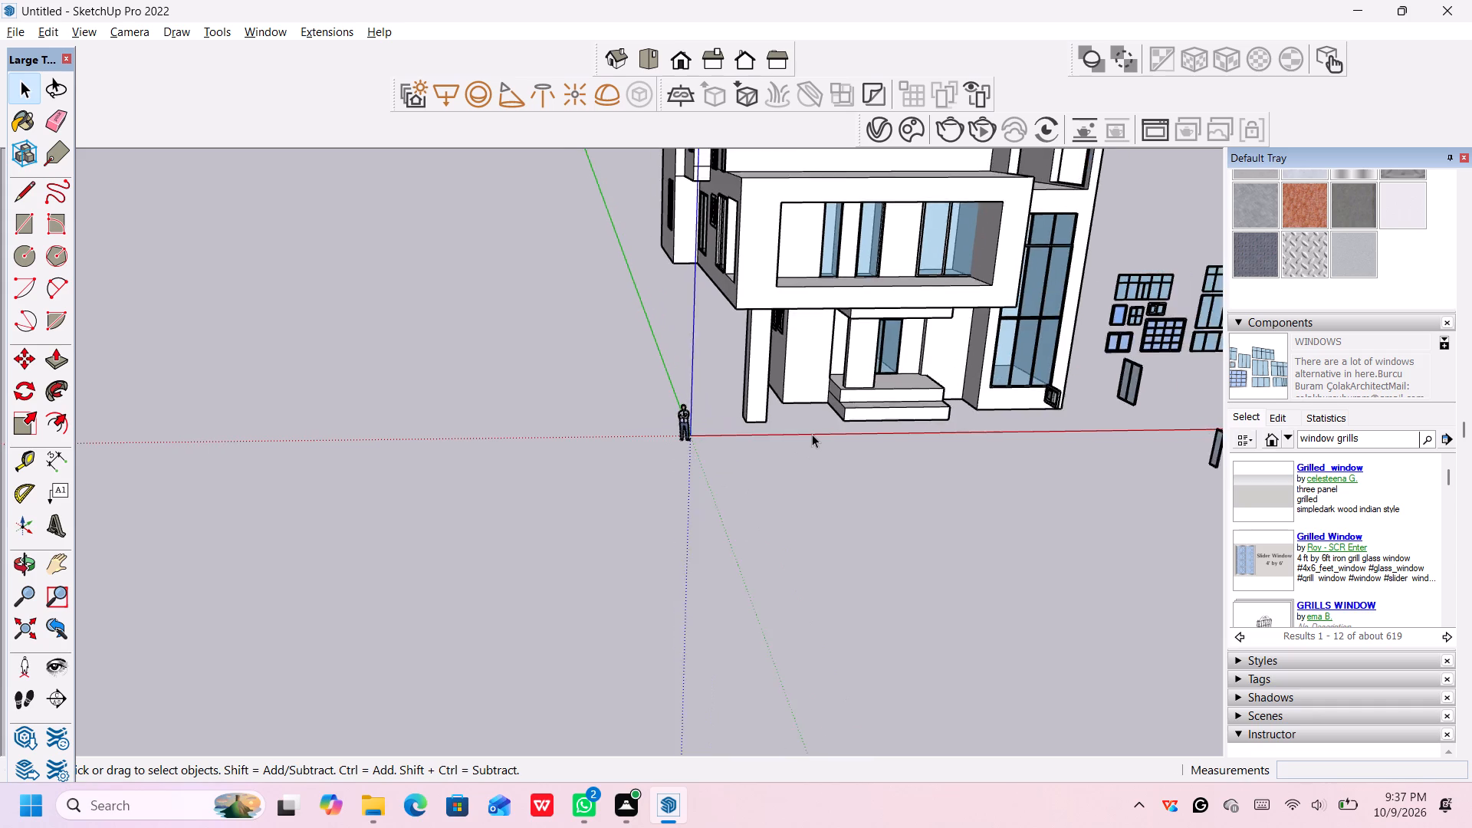
pyautogui.scroll(-3, 812, 434)
pyautogui.moveTo(812, 435); pyautogui.dragTo(825, 441, button='middle')
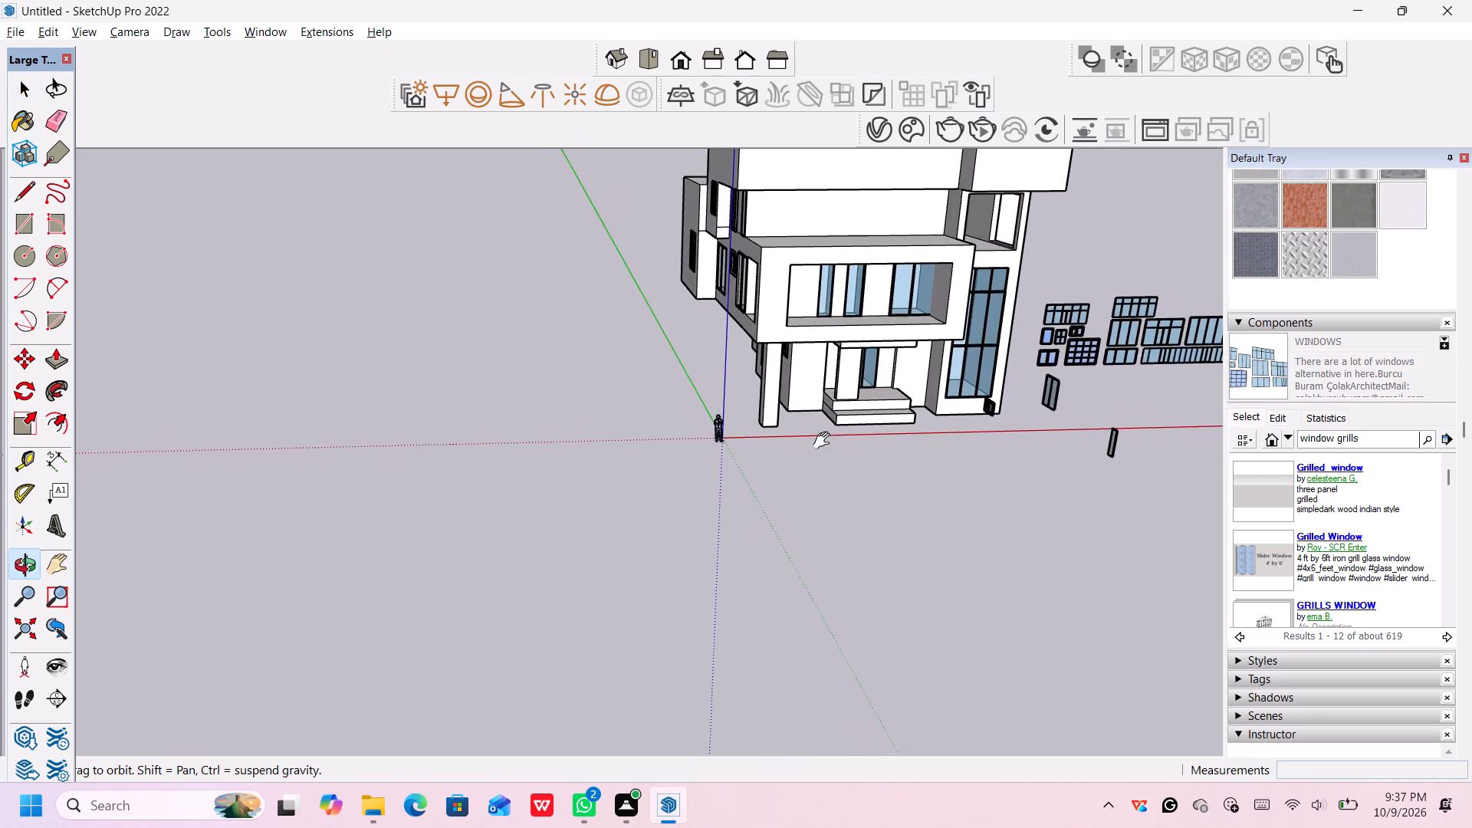
pyautogui.moveTo(825, 441); pyautogui.dragTo(518, 584, button='middle')
pyautogui.moveTo(521, 583); pyautogui.dragTo(731, 540, button='middle')
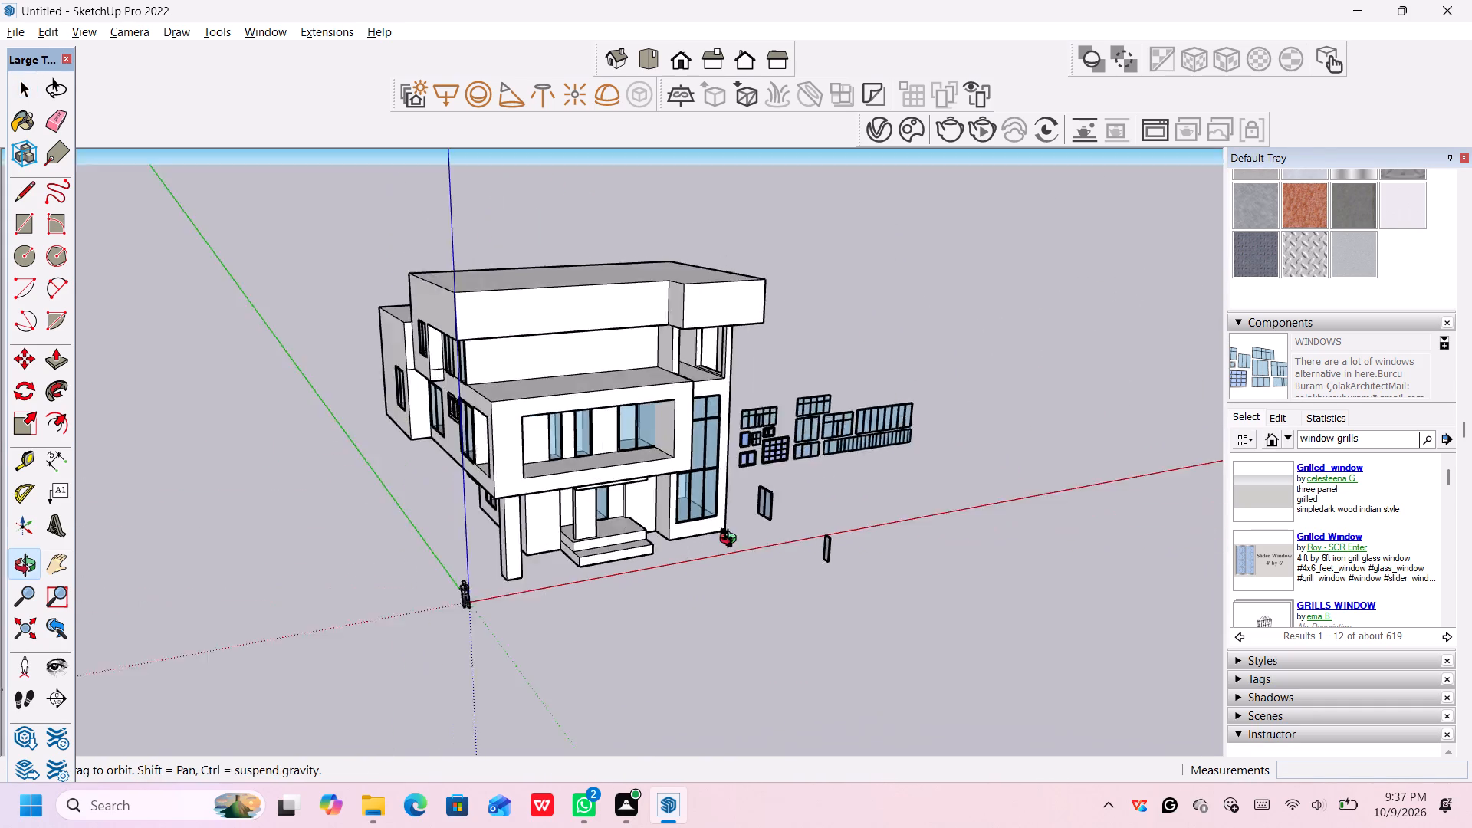
pyautogui.moveTo(731, 540); pyautogui.dragTo(805, 519, button='middle')
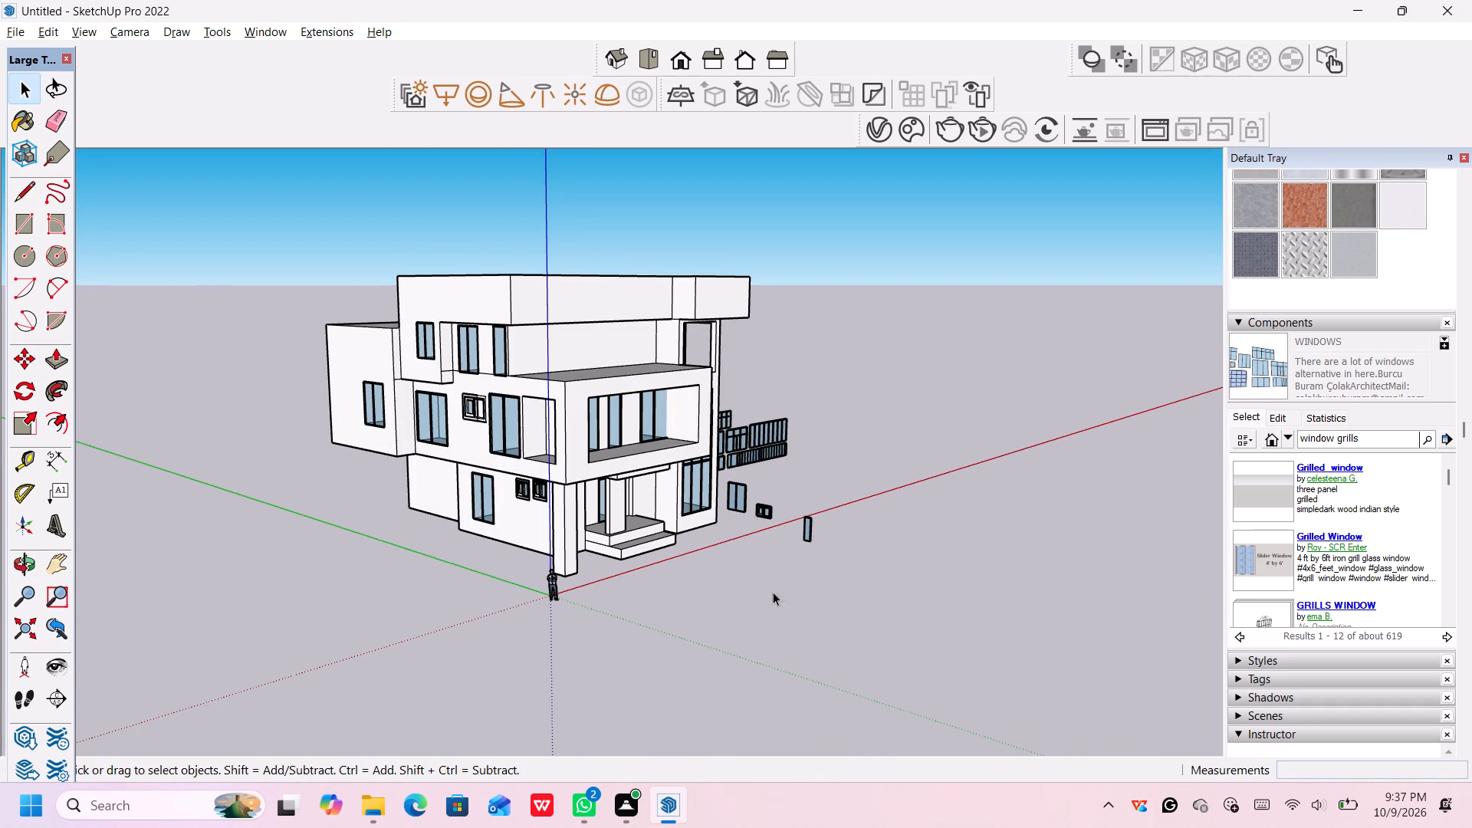
# Browse the "window grills" search results, comparing the grill designs on offer for the house windows.
pyautogui.scroll(1, 1378, 514)
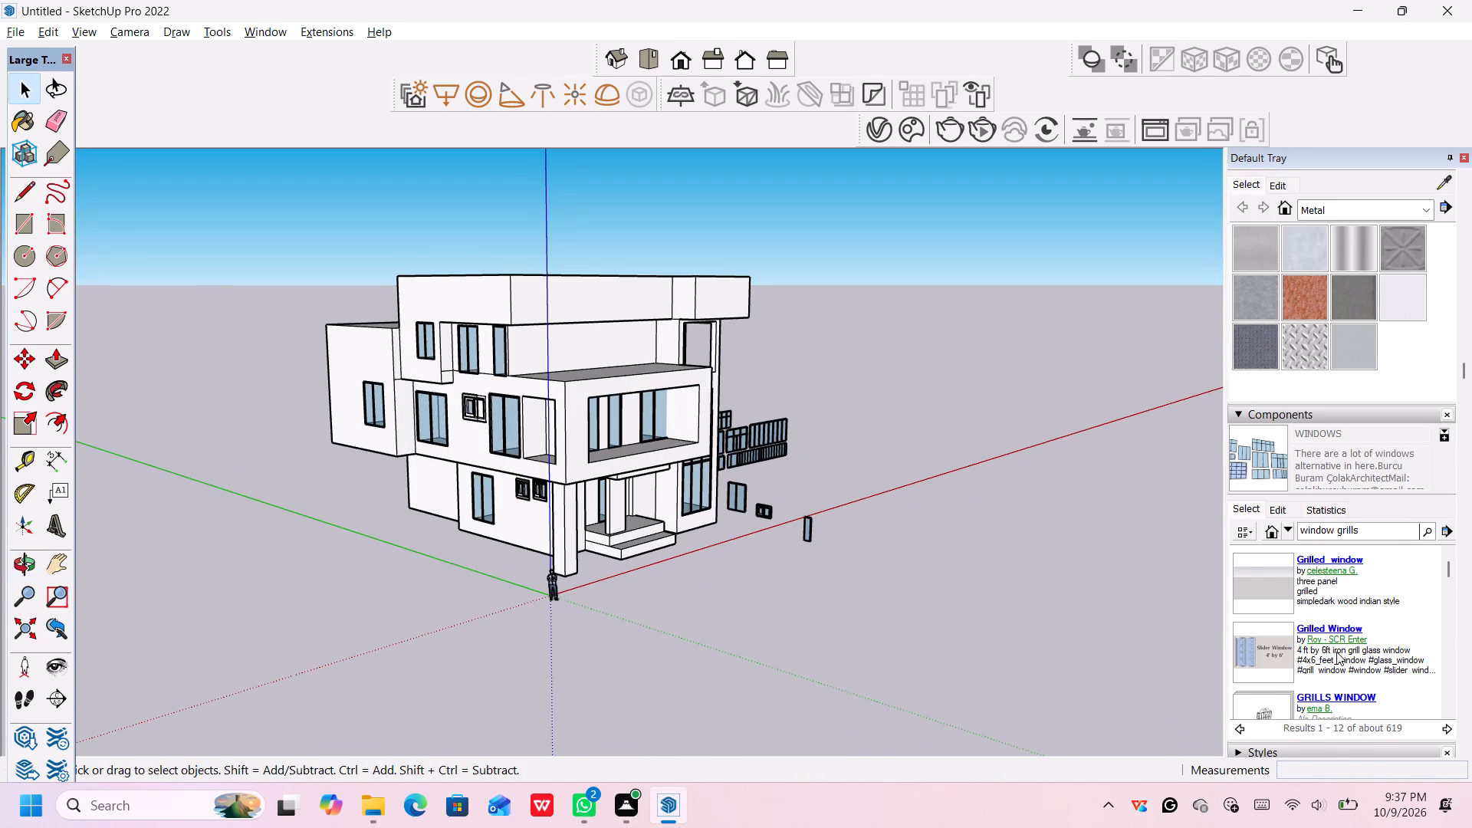
pyautogui.scroll(1, 1336, 652)
pyautogui.scroll(-5, 1317, 662)
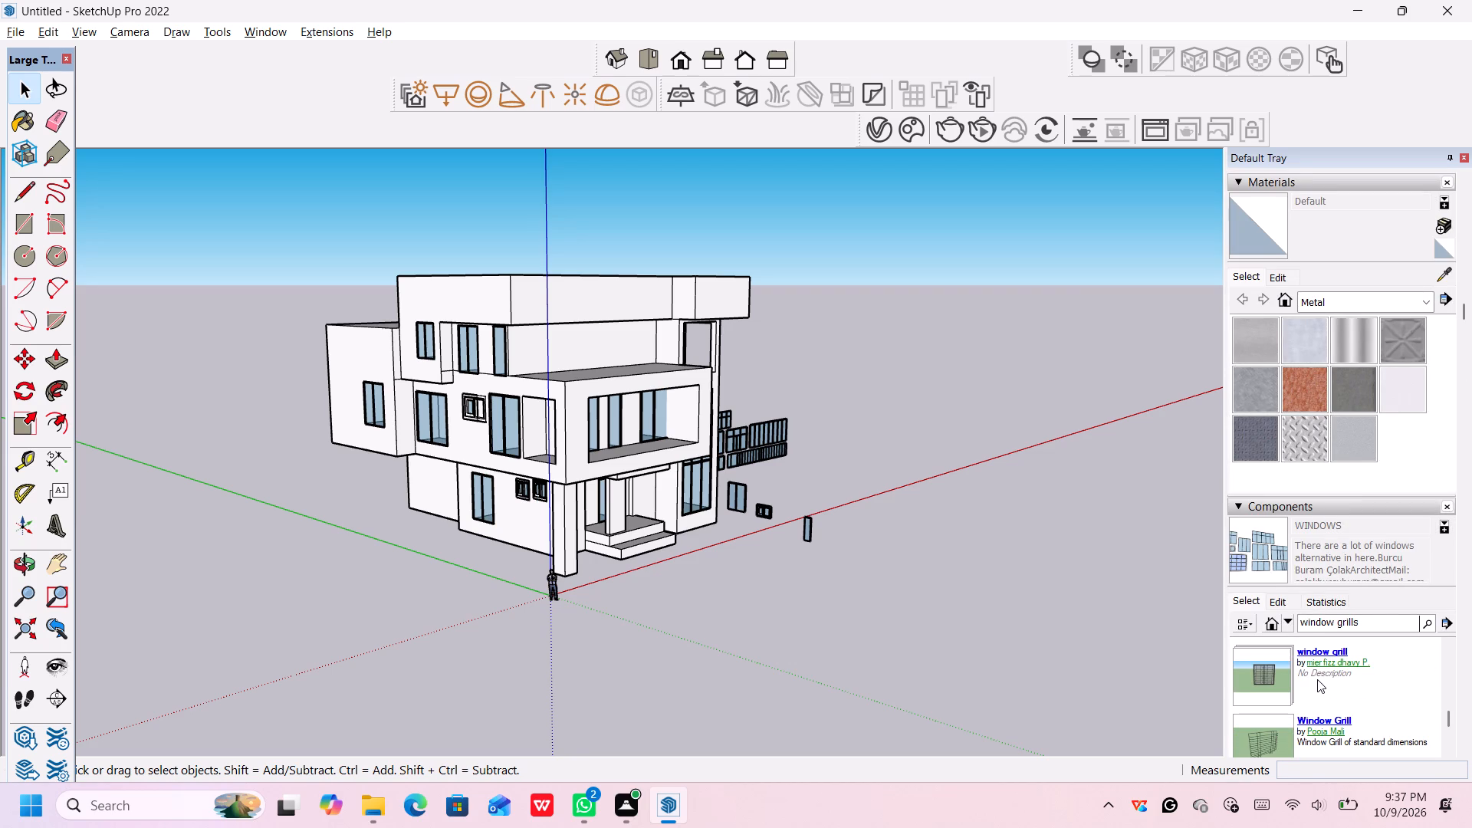
pyautogui.moveTo(1317, 680); pyautogui.dragTo(1303, 621, button='middle')
pyautogui.scroll(-3, 1299, 715)
pyautogui.scroll(1, 1299, 720)
pyautogui.scroll(-1, 1297, 724)
pyautogui.moveTo(1294, 730); pyautogui.dragTo(1294, 727, button='middle')
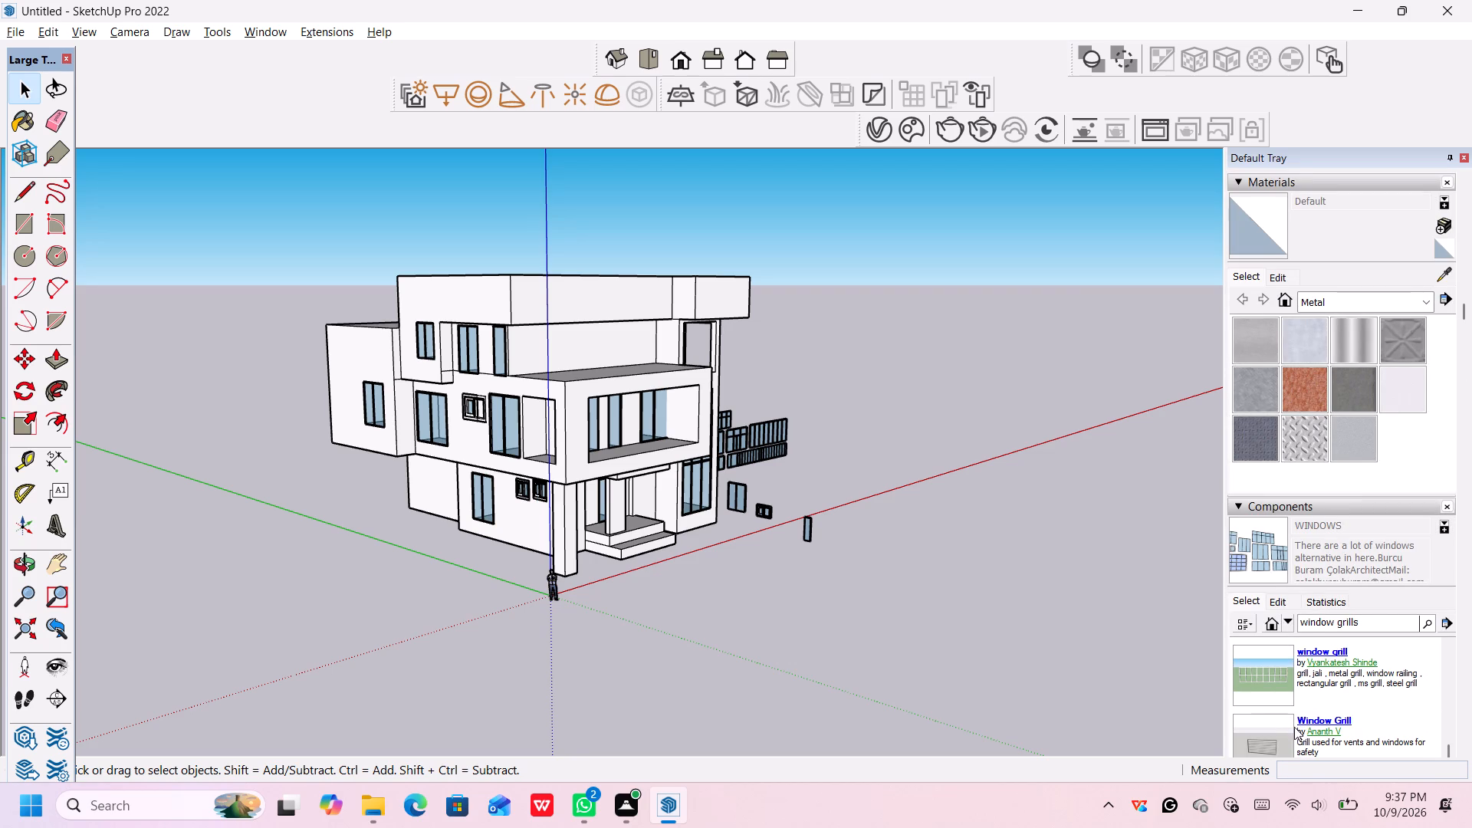
pyautogui.moveTo(1294, 727); pyautogui.dragTo(1296, 683, button='middle')
pyautogui.scroll(-3, 1471, 574)
pyautogui.scroll(-1, 1321, 481)
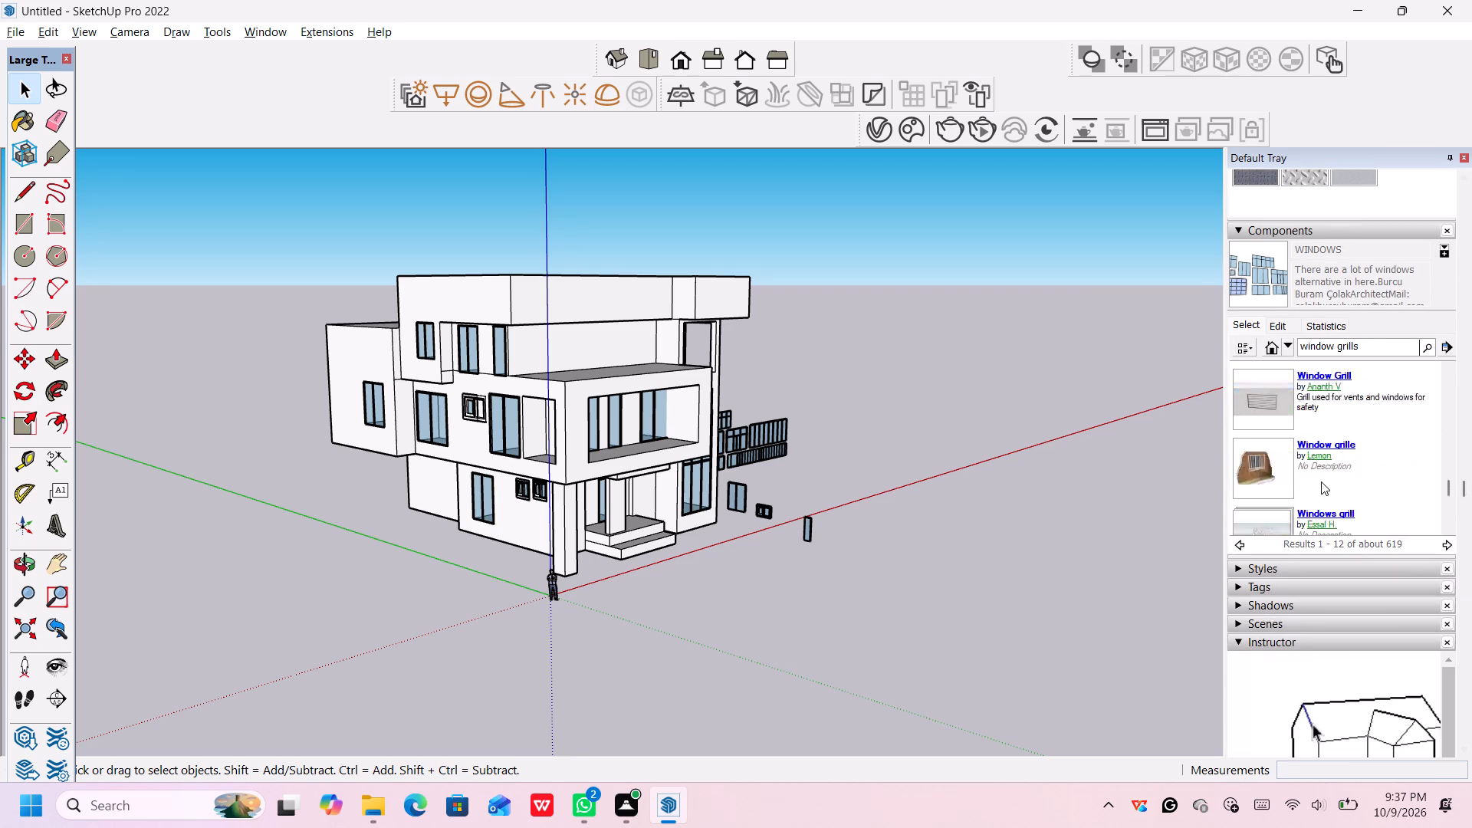
pyautogui.scroll(-2, 1321, 481)
pyautogui.scroll(1, 1321, 480)
pyautogui.moveTo(1321, 481); pyautogui.dragTo(1322, 497, button='middle')
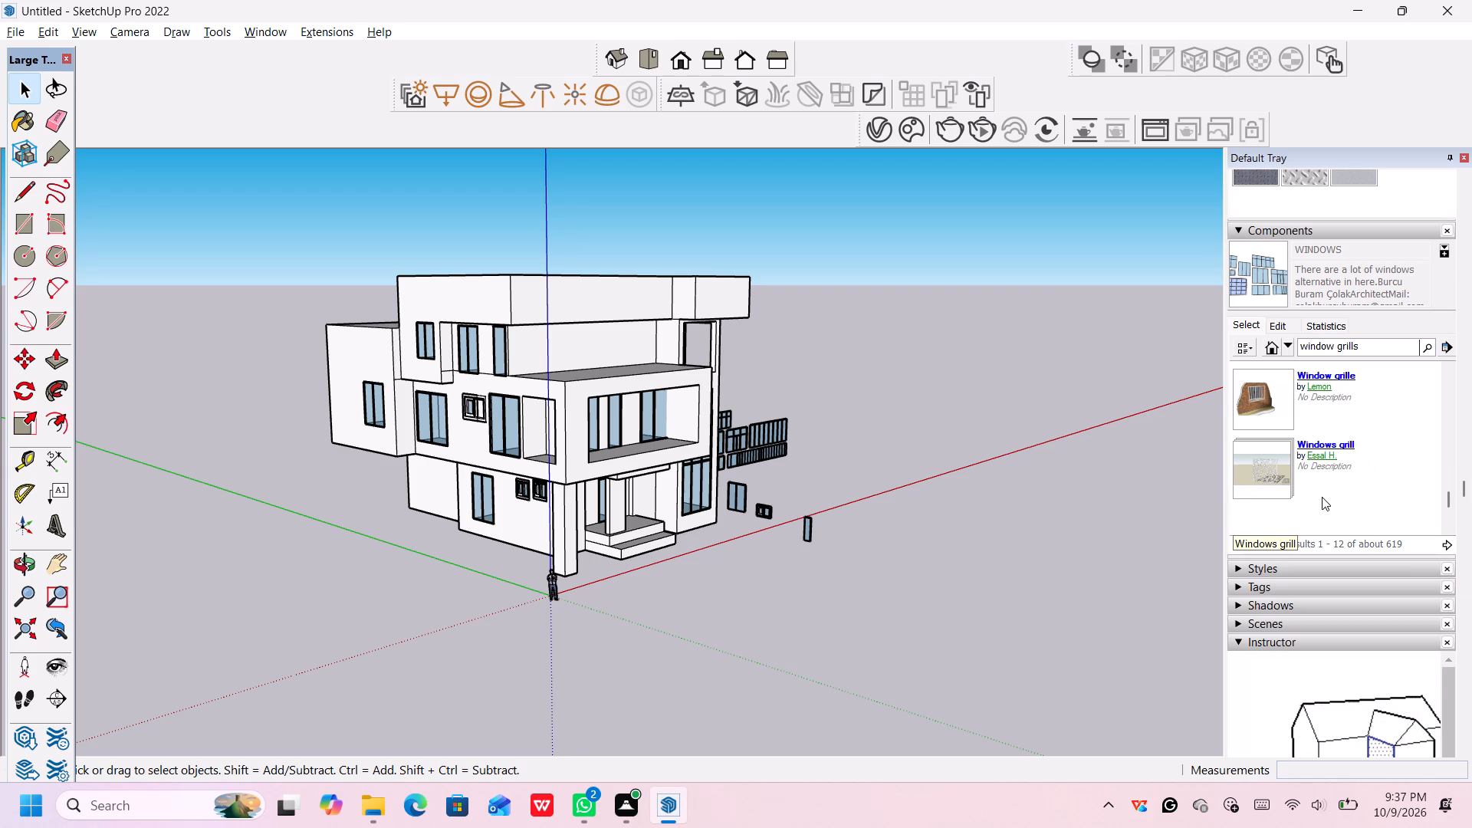
pyautogui.moveTo(1322, 497); pyautogui.dragTo(1324, 504, button='middle')
pyautogui.scroll(2, 1324, 488)
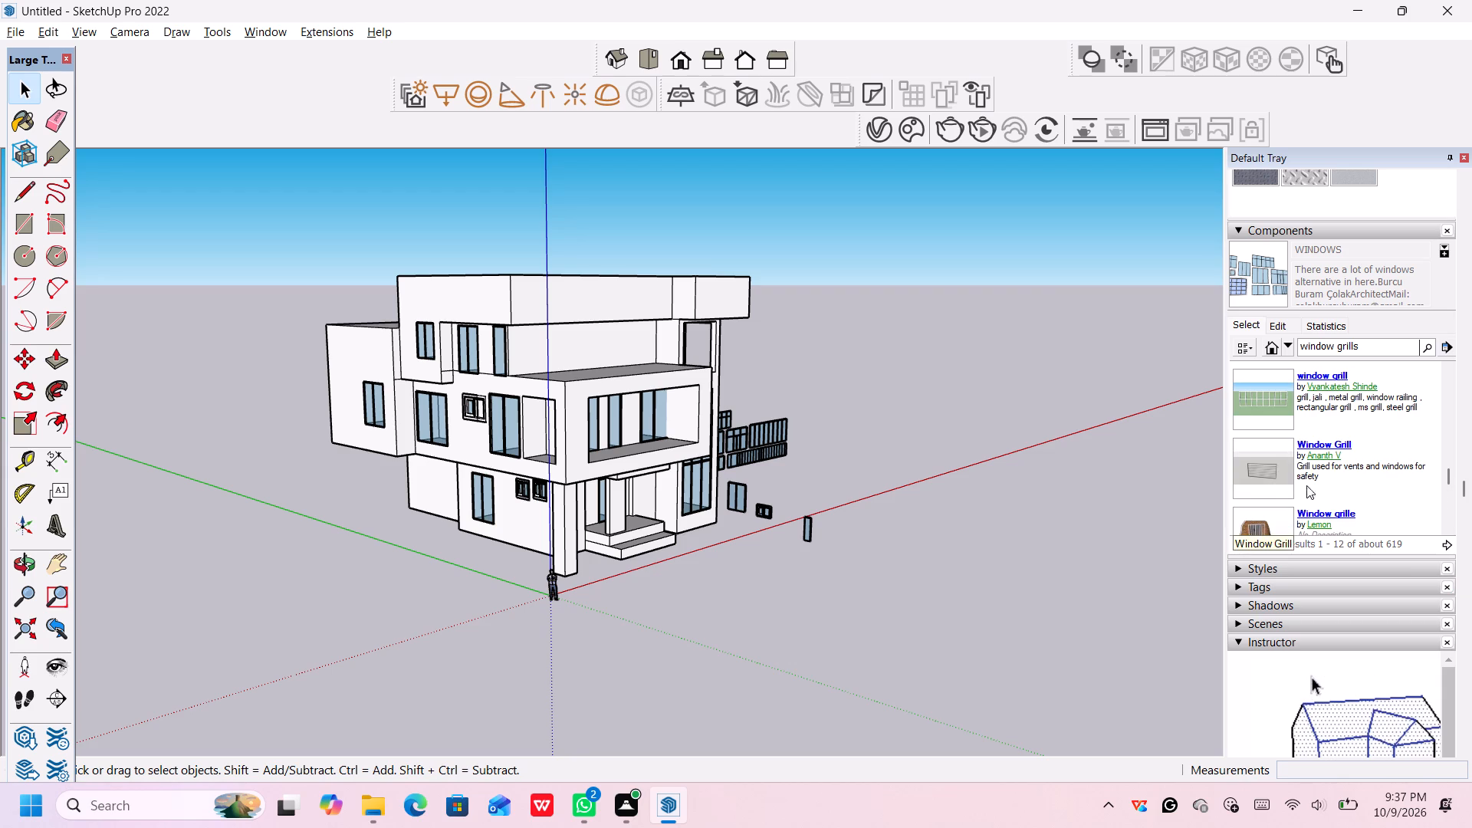
pyautogui.scroll(2, 1267, 482)
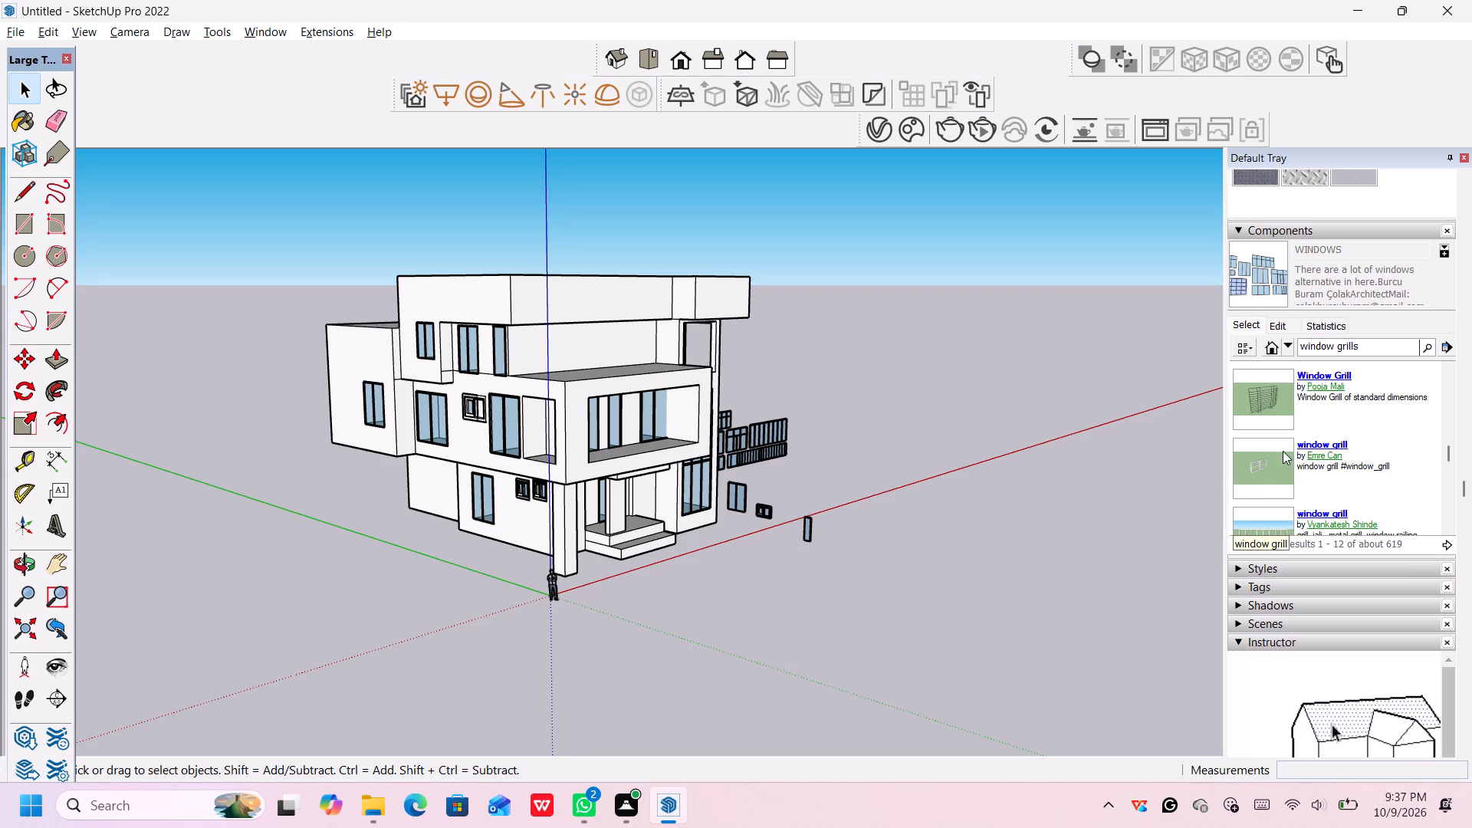
pyautogui.scroll(1, 1272, 406)
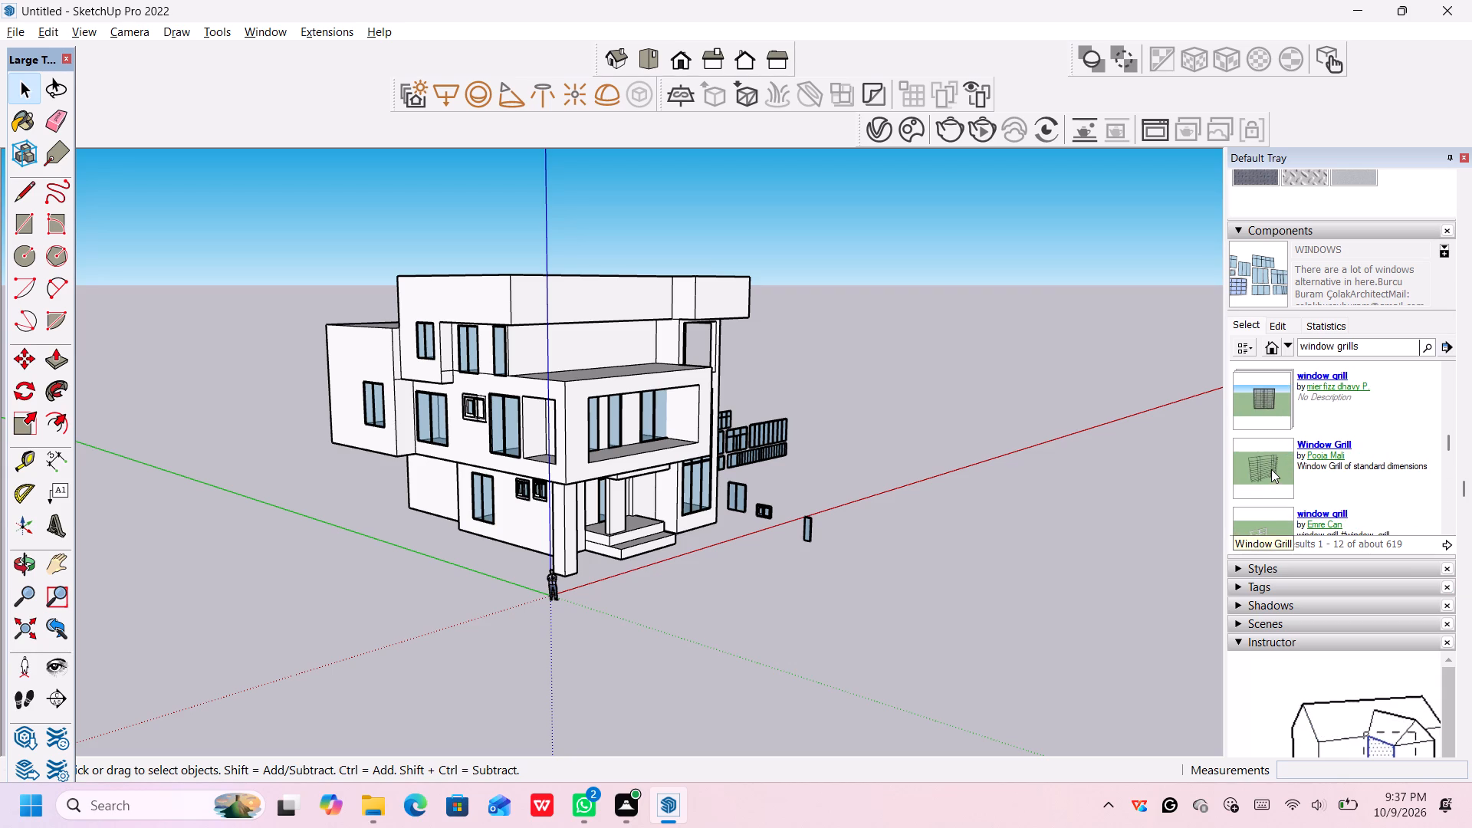
pyautogui.scroll(4, 1271, 469)
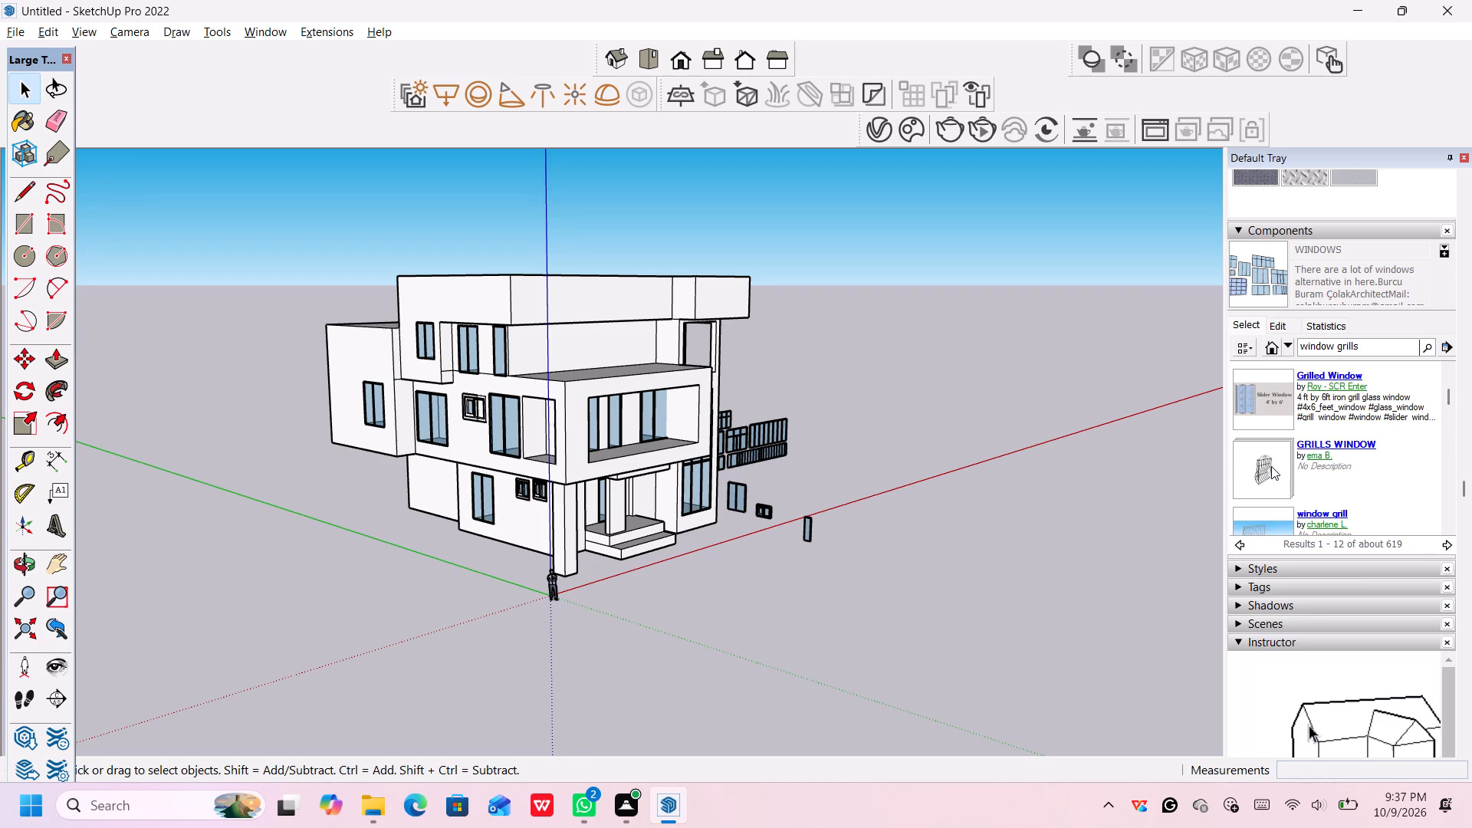
pyautogui.scroll(-2, 1273, 466)
pyautogui.scroll(1, 1273, 466)
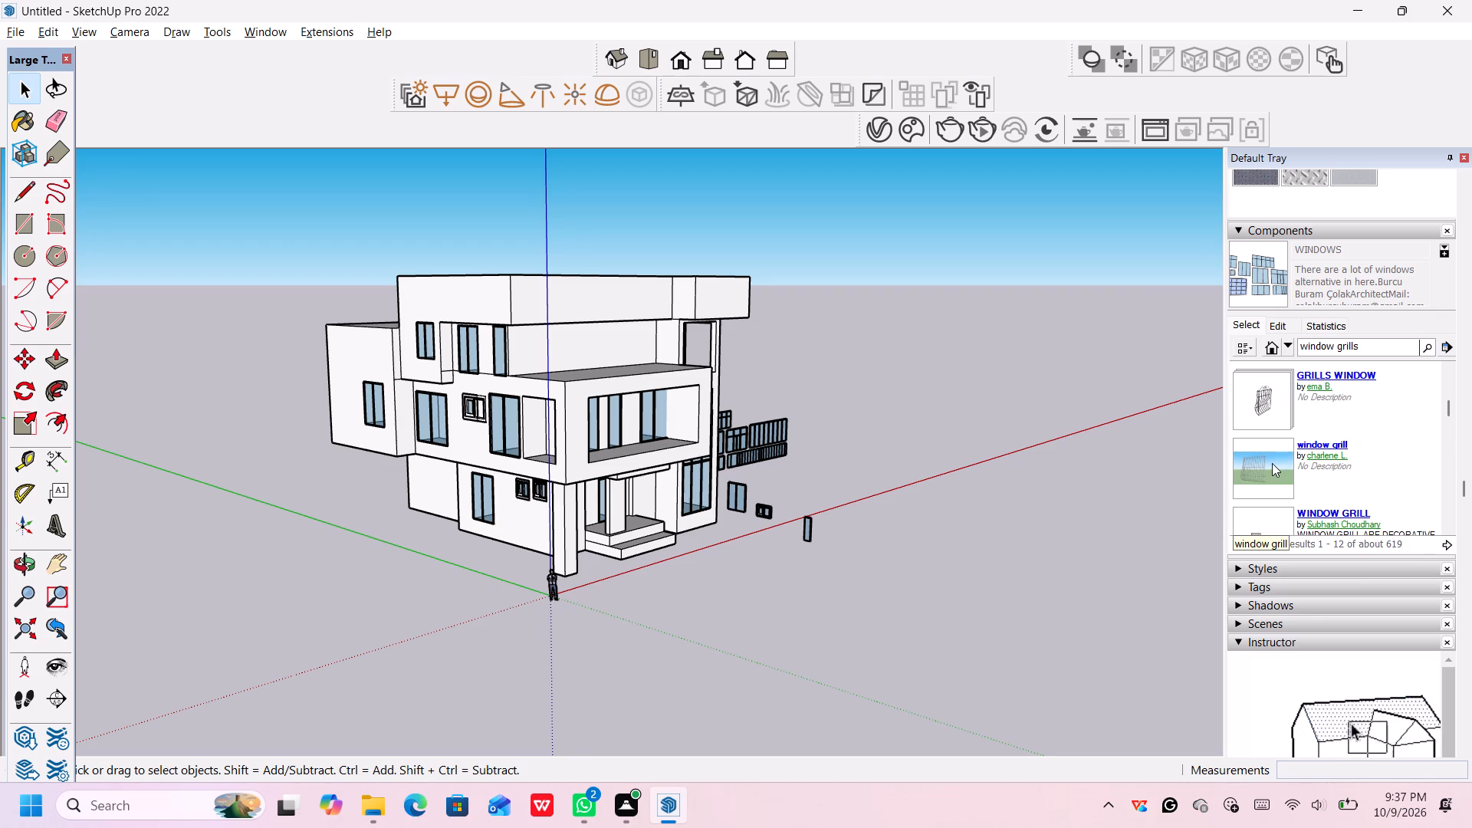
pyautogui.scroll(3, 1272, 463)
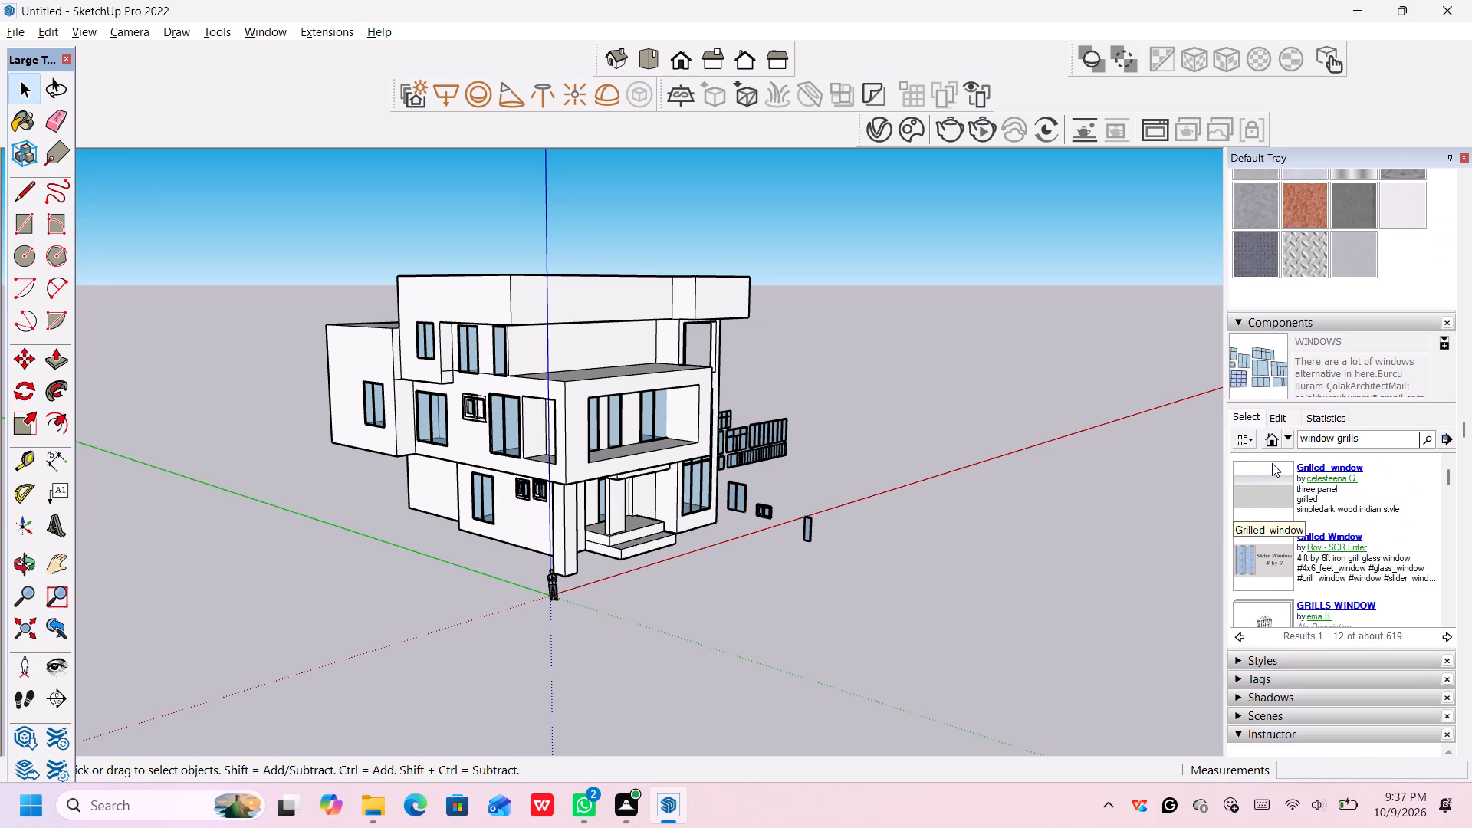
pyautogui.scroll(-3, 1273, 468)
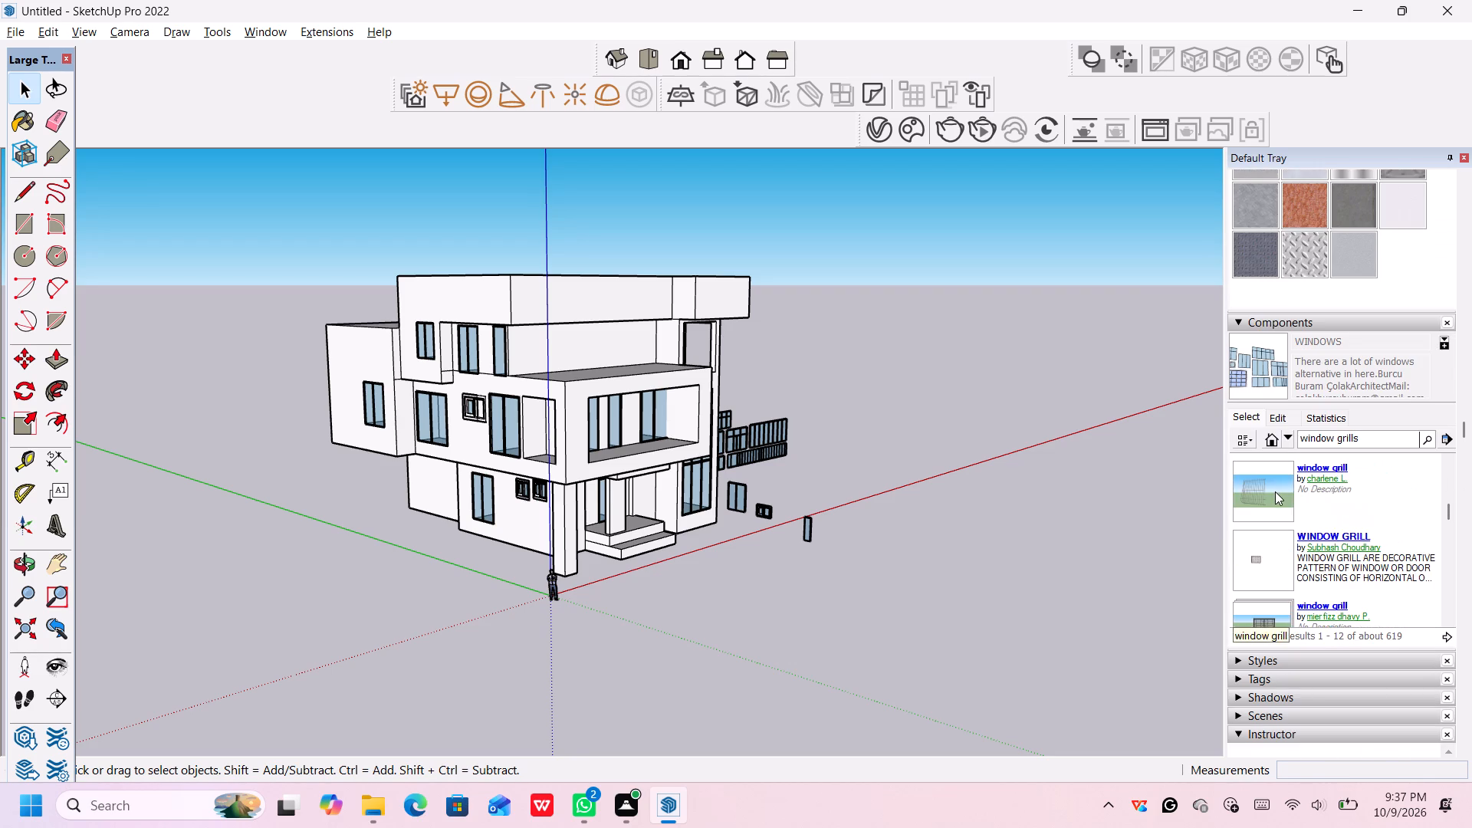
pyautogui.scroll(1, 1273, 491)
# Insert the Fenstergitter Schmiedeeisen window grating from the GRILLS WINDOW collection on the open ground beside the loose windows.
pyautogui.click(1276, 507)
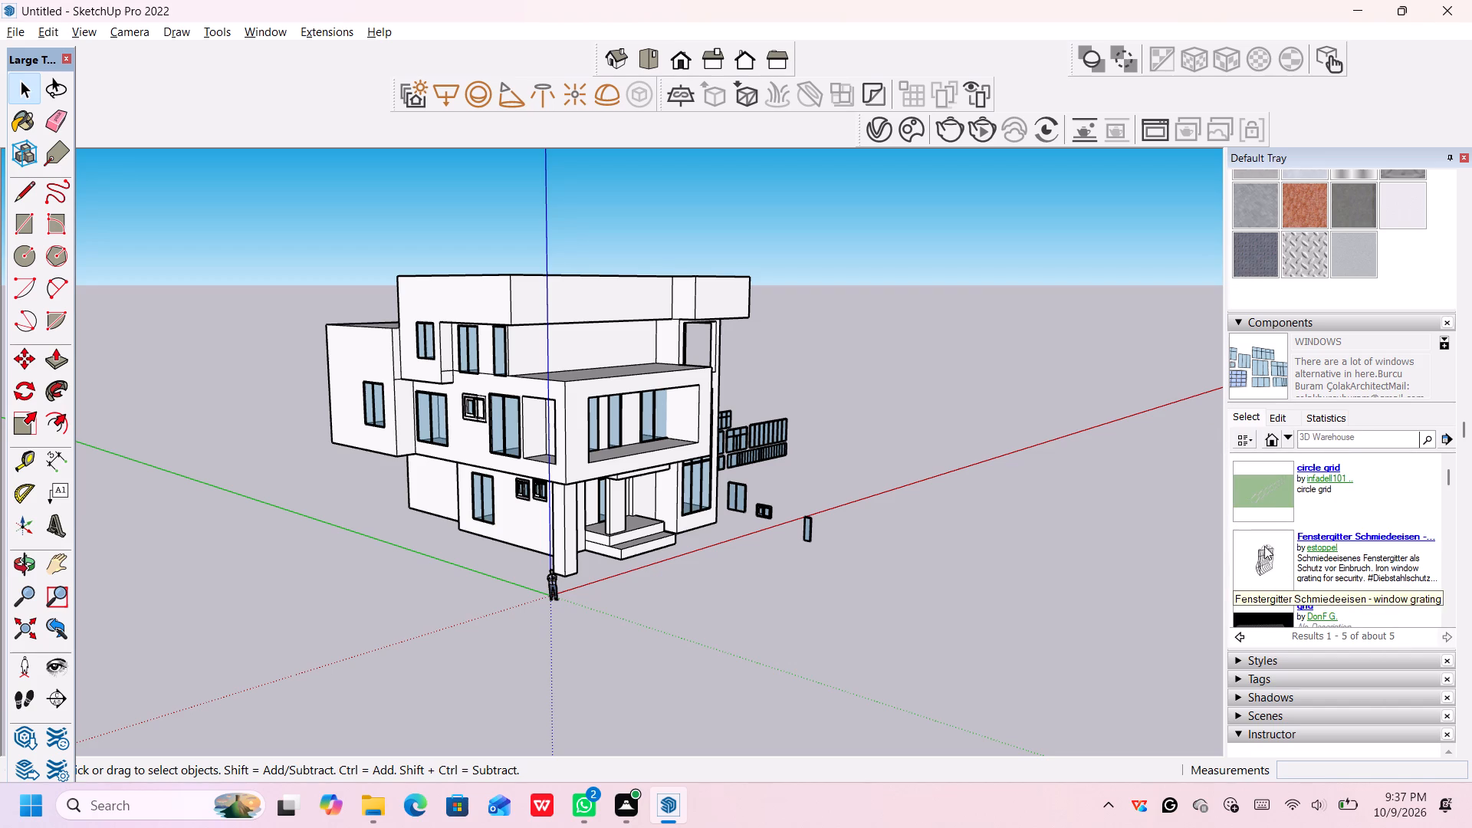
pyautogui.scroll(-2, 1271, 501)
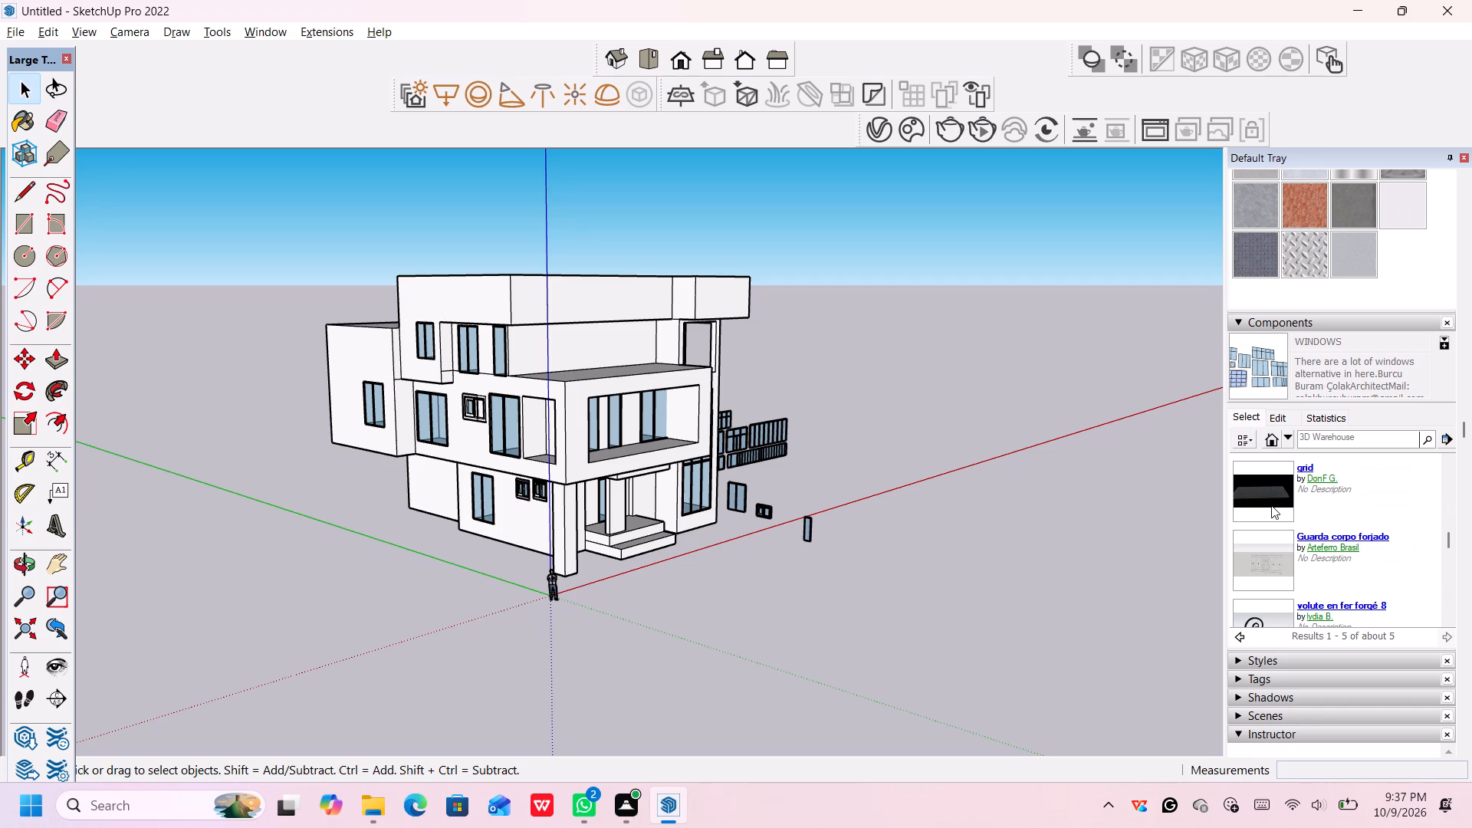
pyautogui.scroll(-3, 1271, 505)
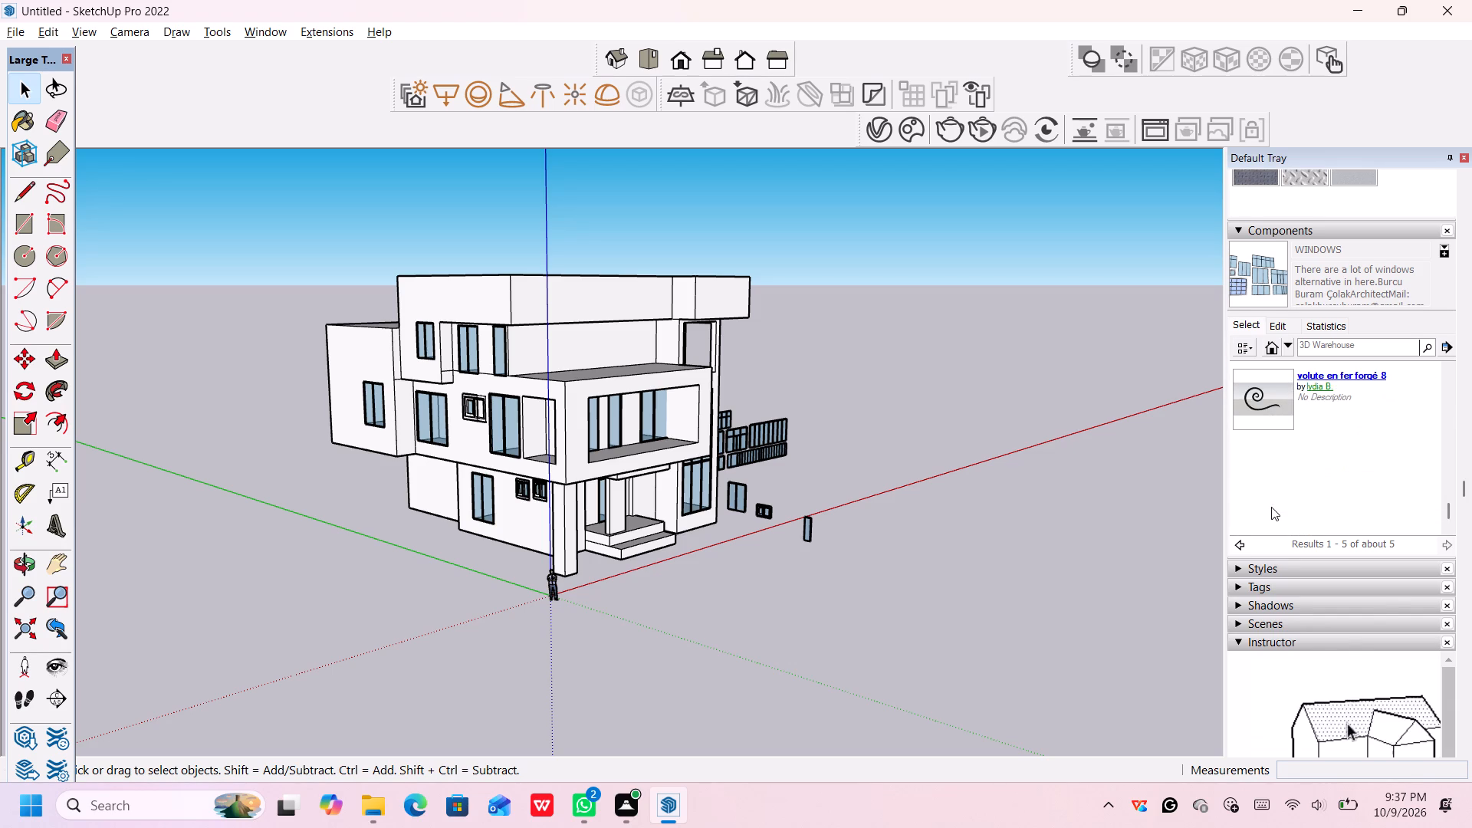
pyautogui.scroll(4, 1271, 507)
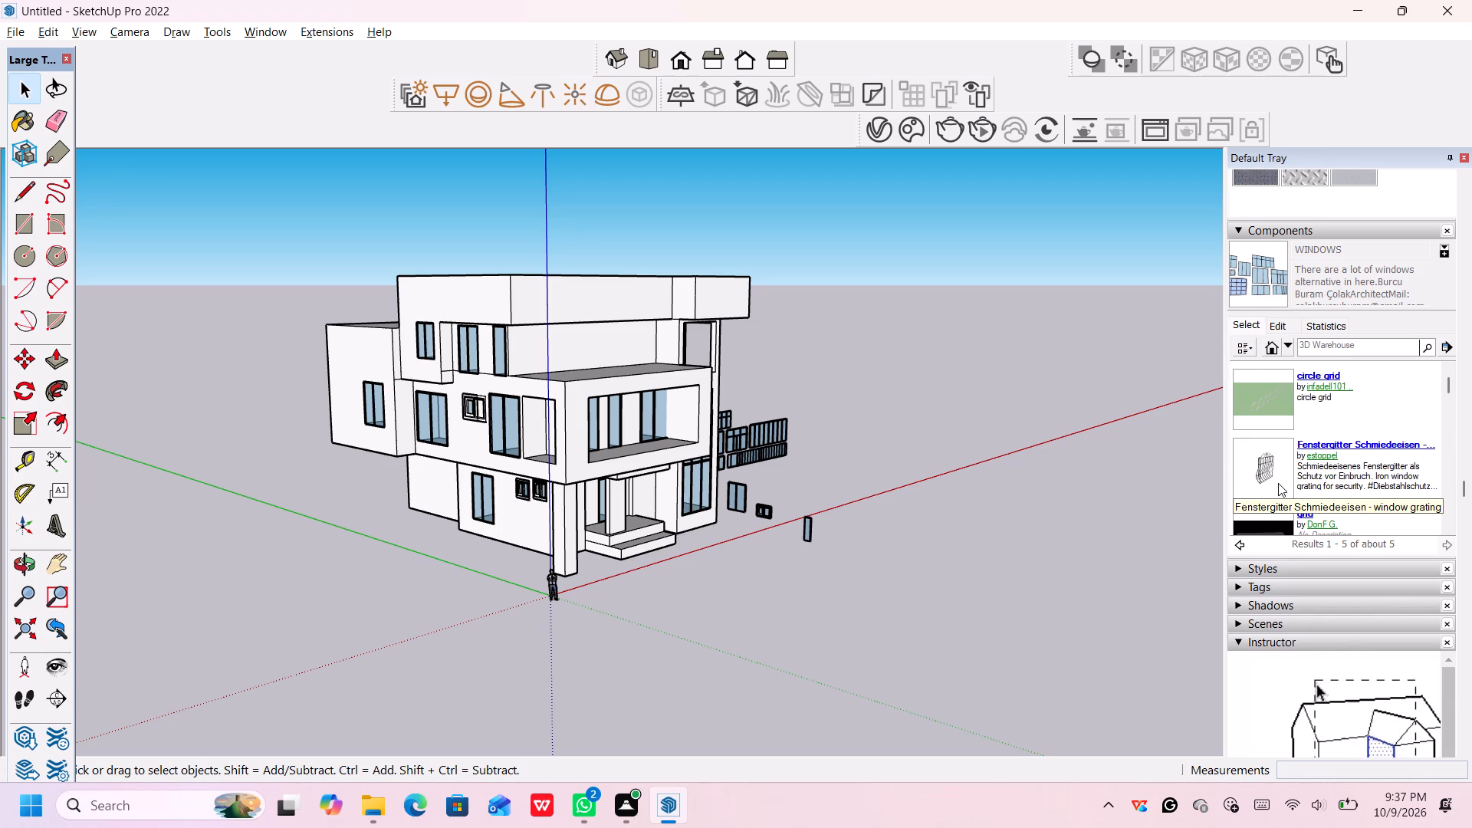
pyautogui.click(1277, 482)
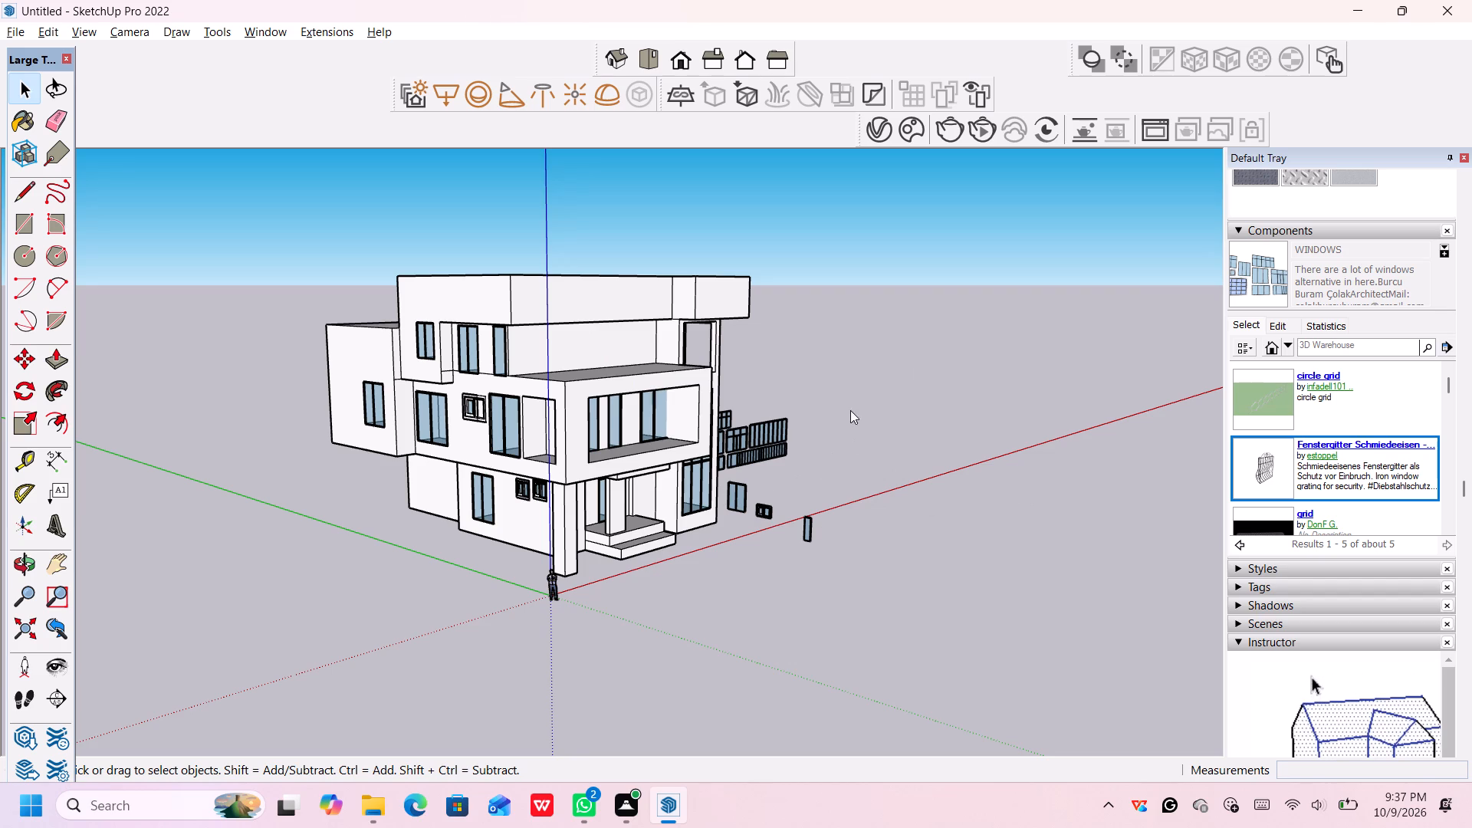
pyautogui.scroll(1, 774, 435)
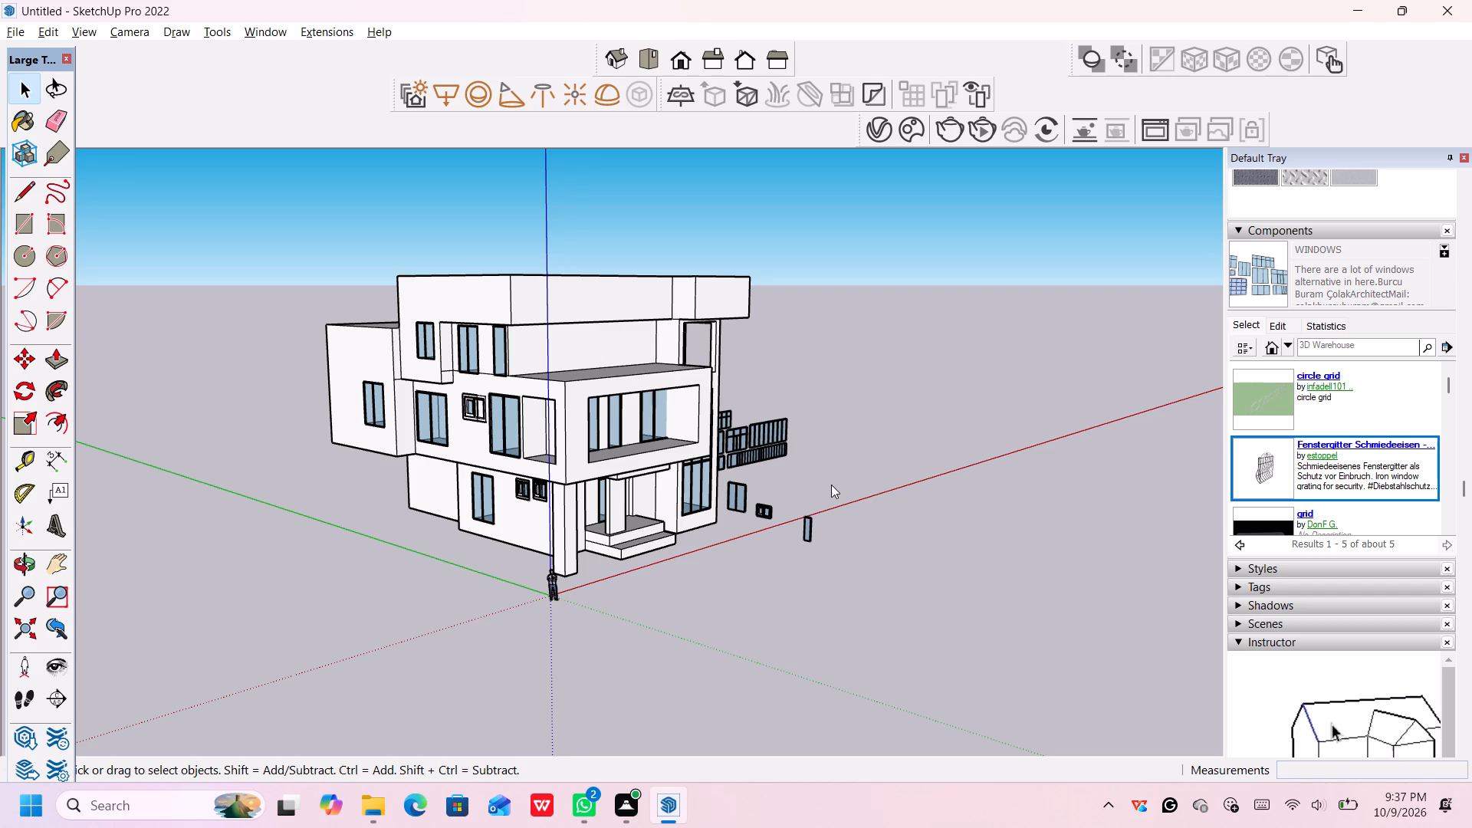
pyautogui.scroll(-1, 826, 483)
pyautogui.scroll(3, 826, 483)
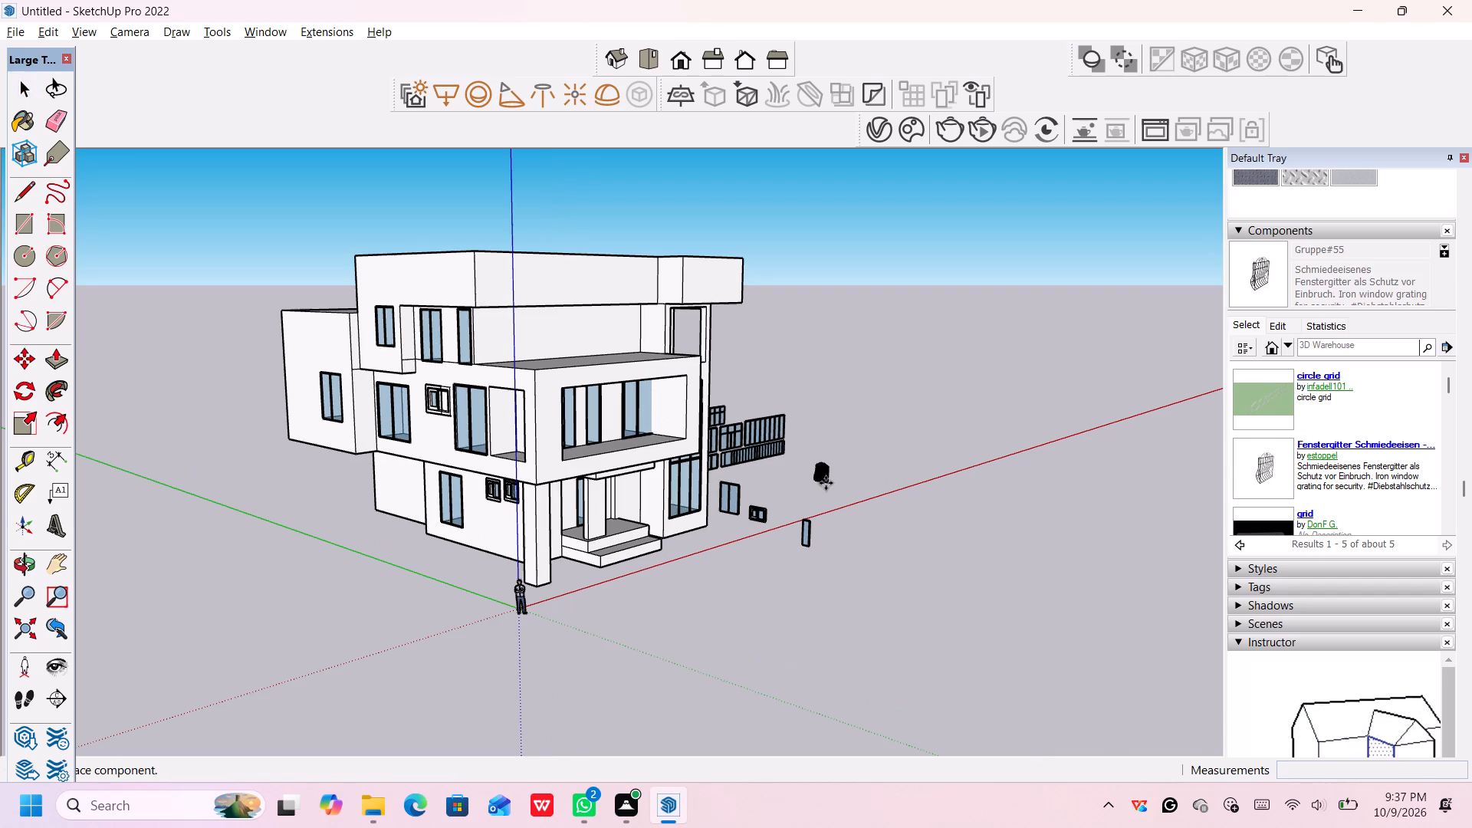
pyautogui.click(827, 484)
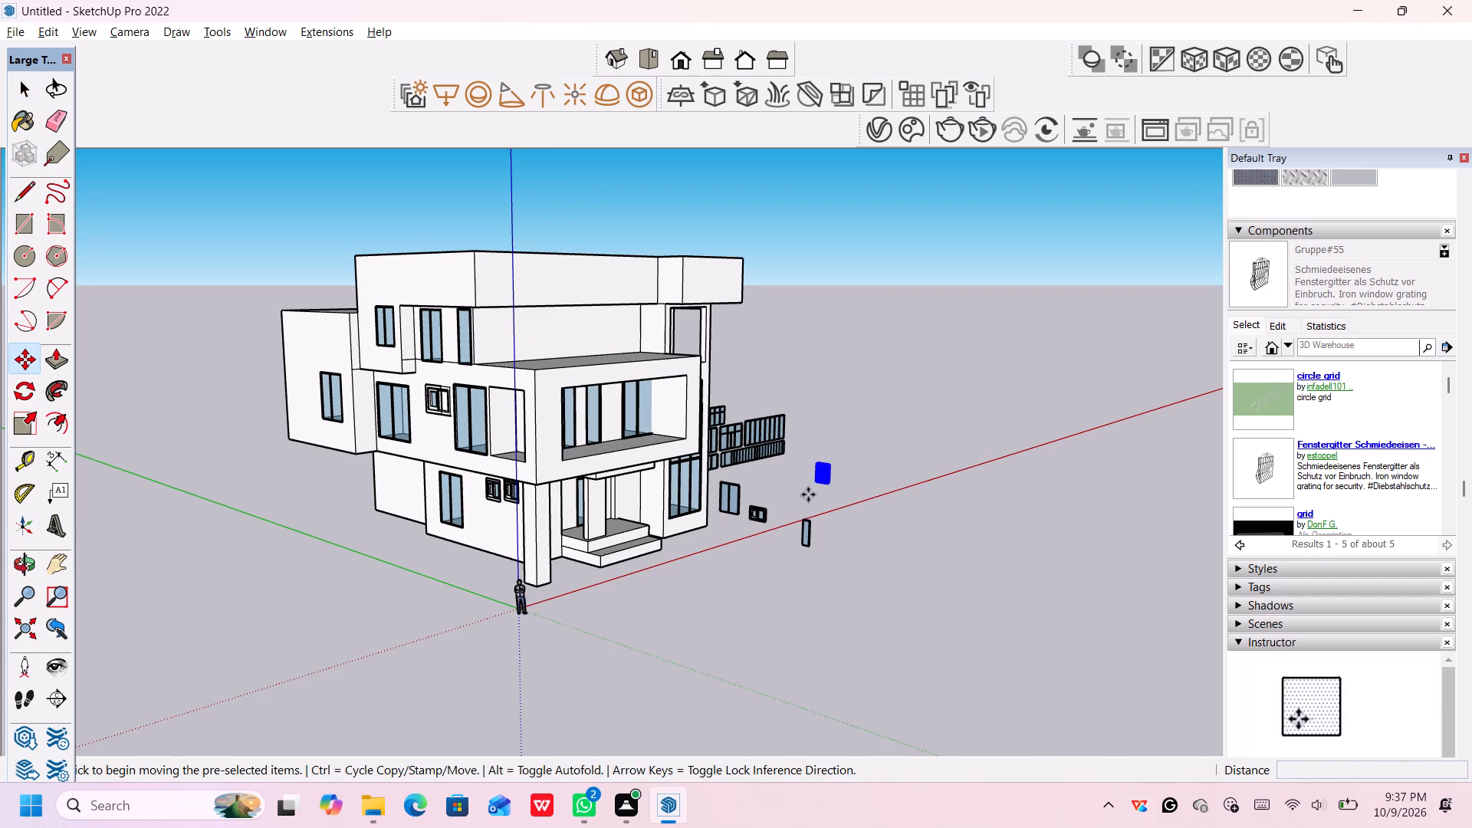
pyautogui.scroll(13, 809, 495)
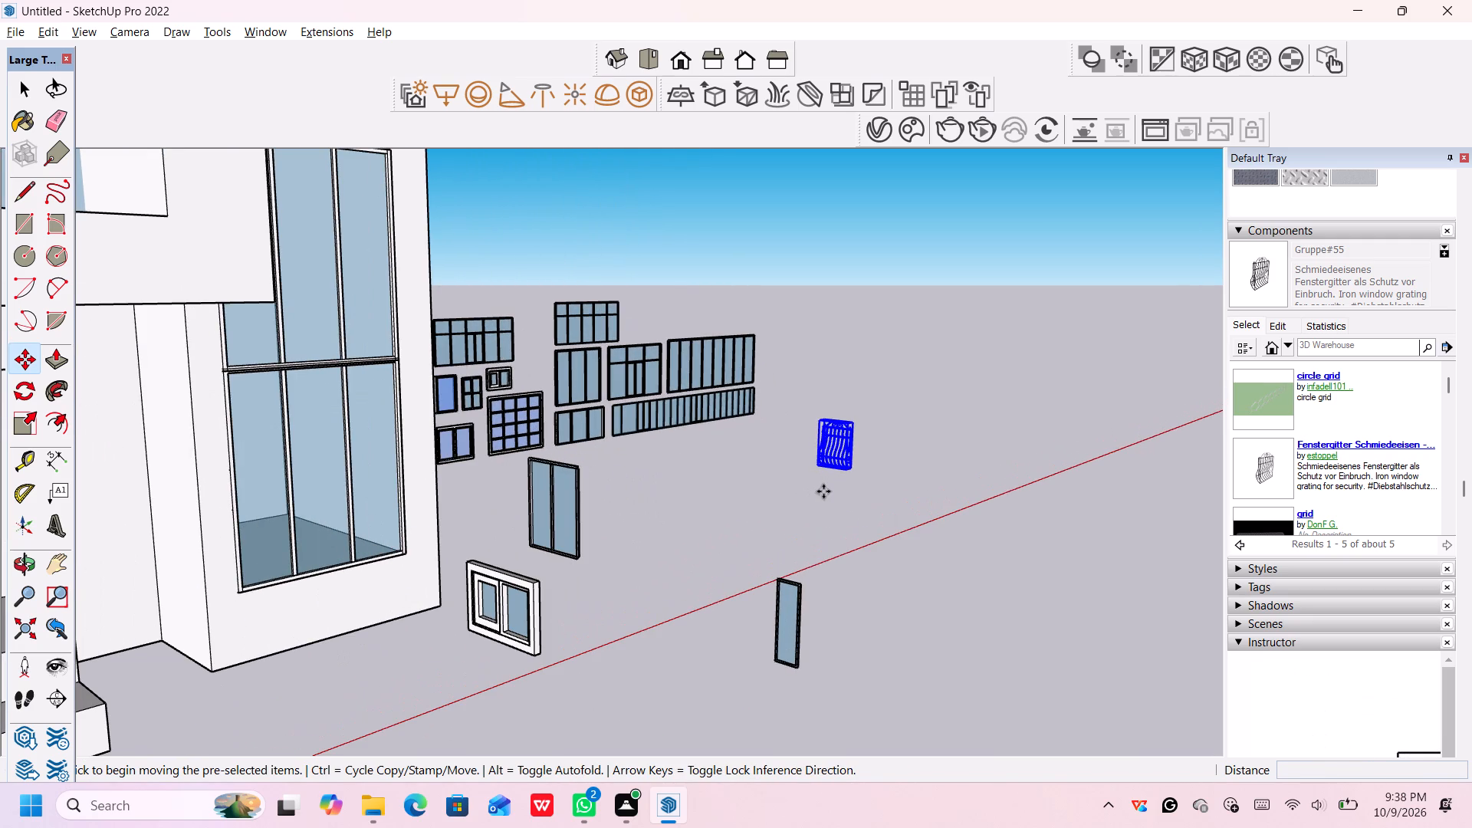
pyautogui.moveTo(834, 530); pyautogui.dragTo(832, 538, button='middle')
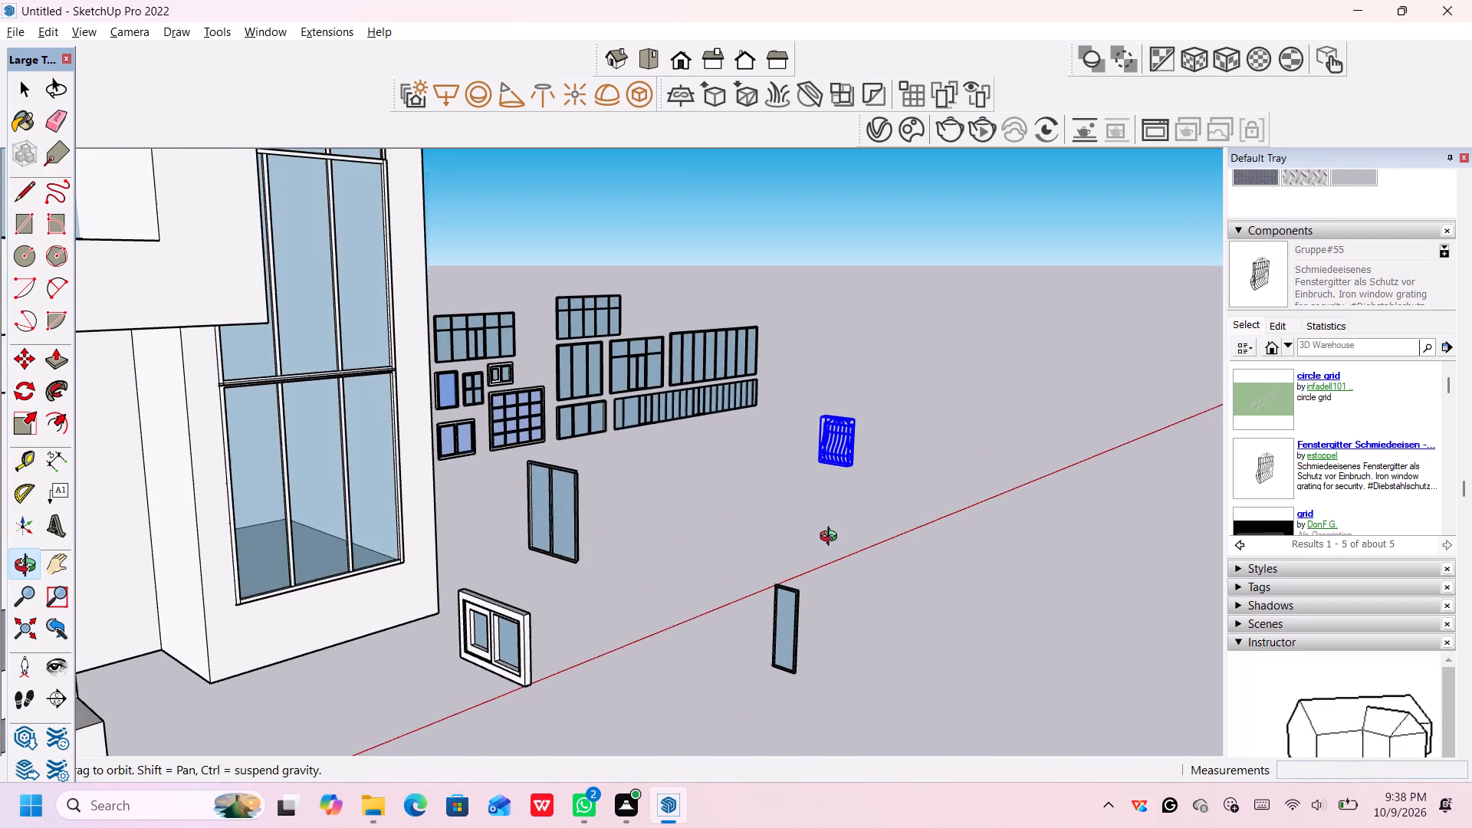
pyautogui.moveTo(832, 538); pyautogui.dragTo(819, 536, button='middle')
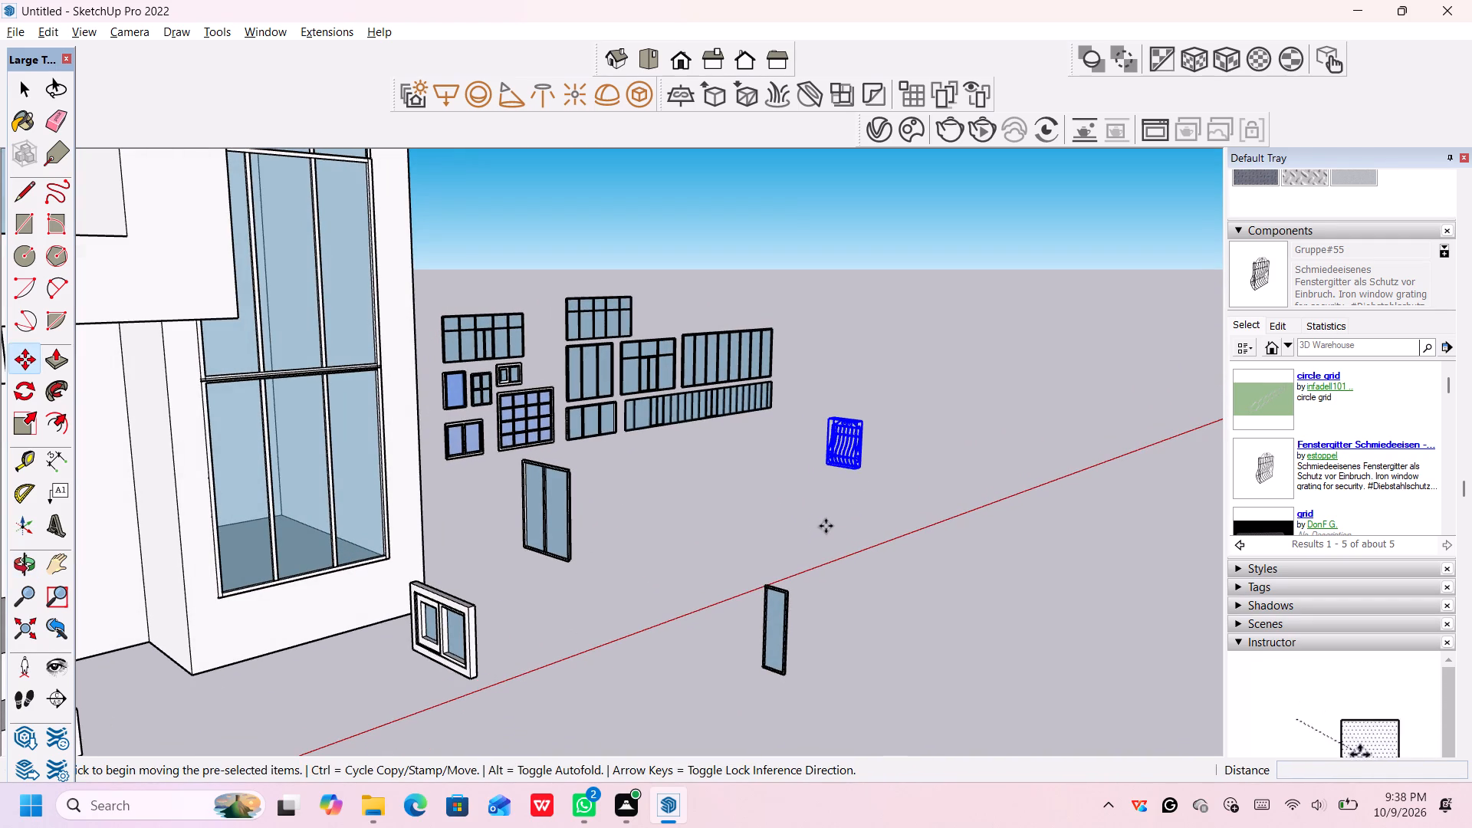
# Start saving the model and choose the 5BEDROOM DUPLEX folder under Desktop, synbiosis solutions, civil dwg 2 as the location.
pyautogui.hotkey('ctrl', 's')
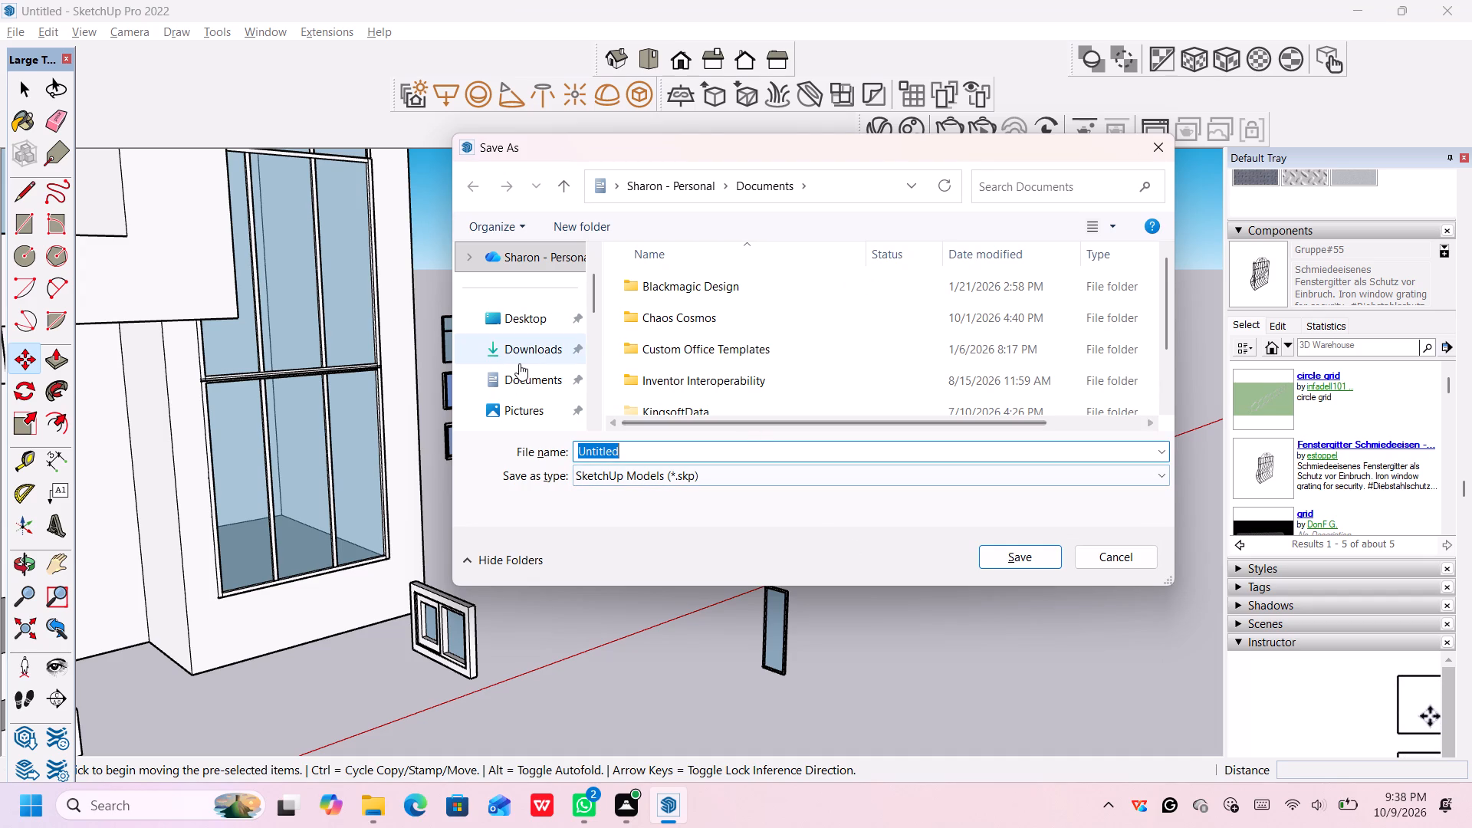
pyautogui.doubleClick(527, 324)
pyautogui.scroll(-1, 690, 386)
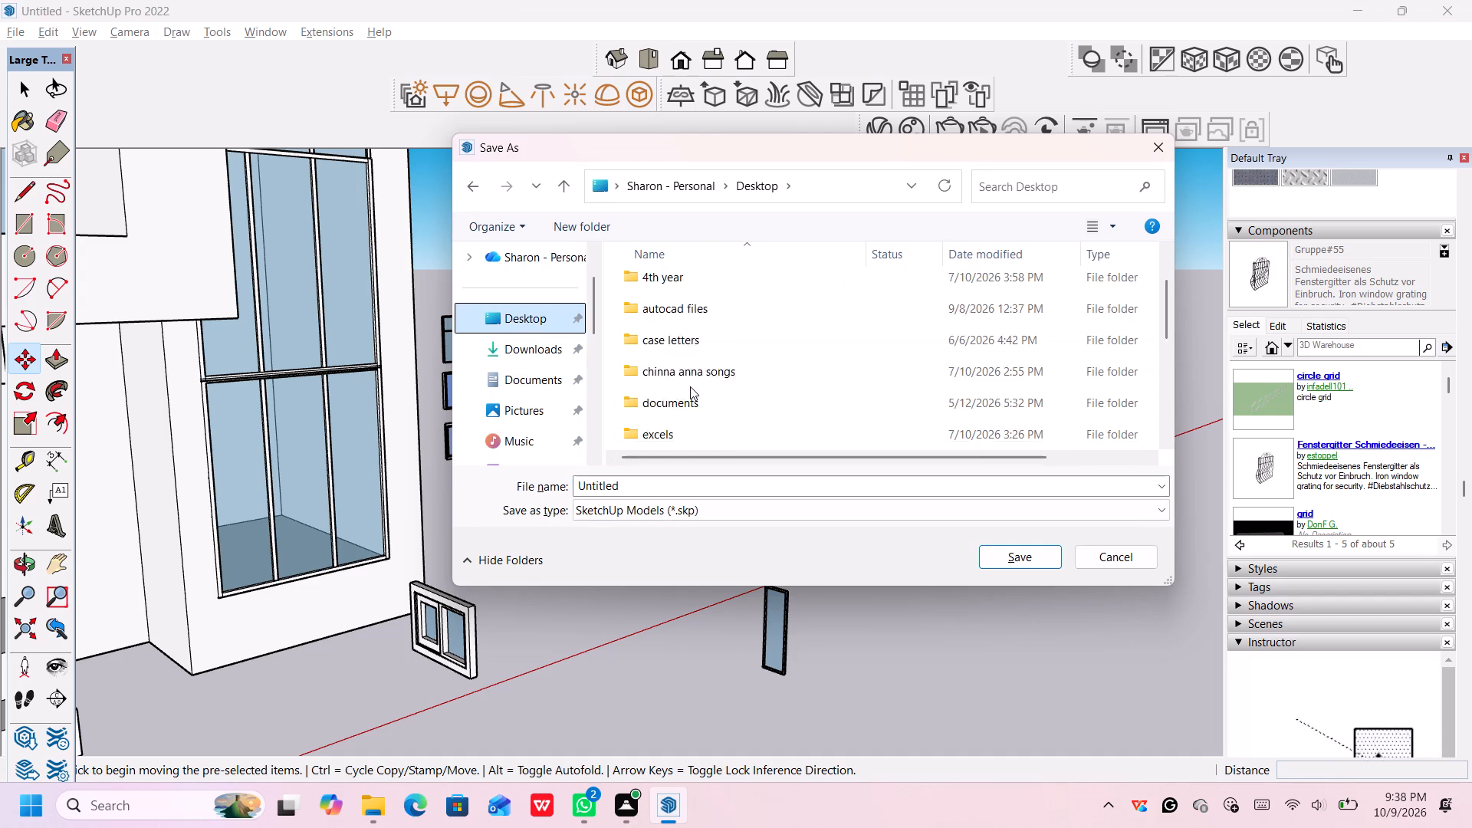
pyautogui.scroll(-3, 690, 386)
pyautogui.doubleClick(692, 377)
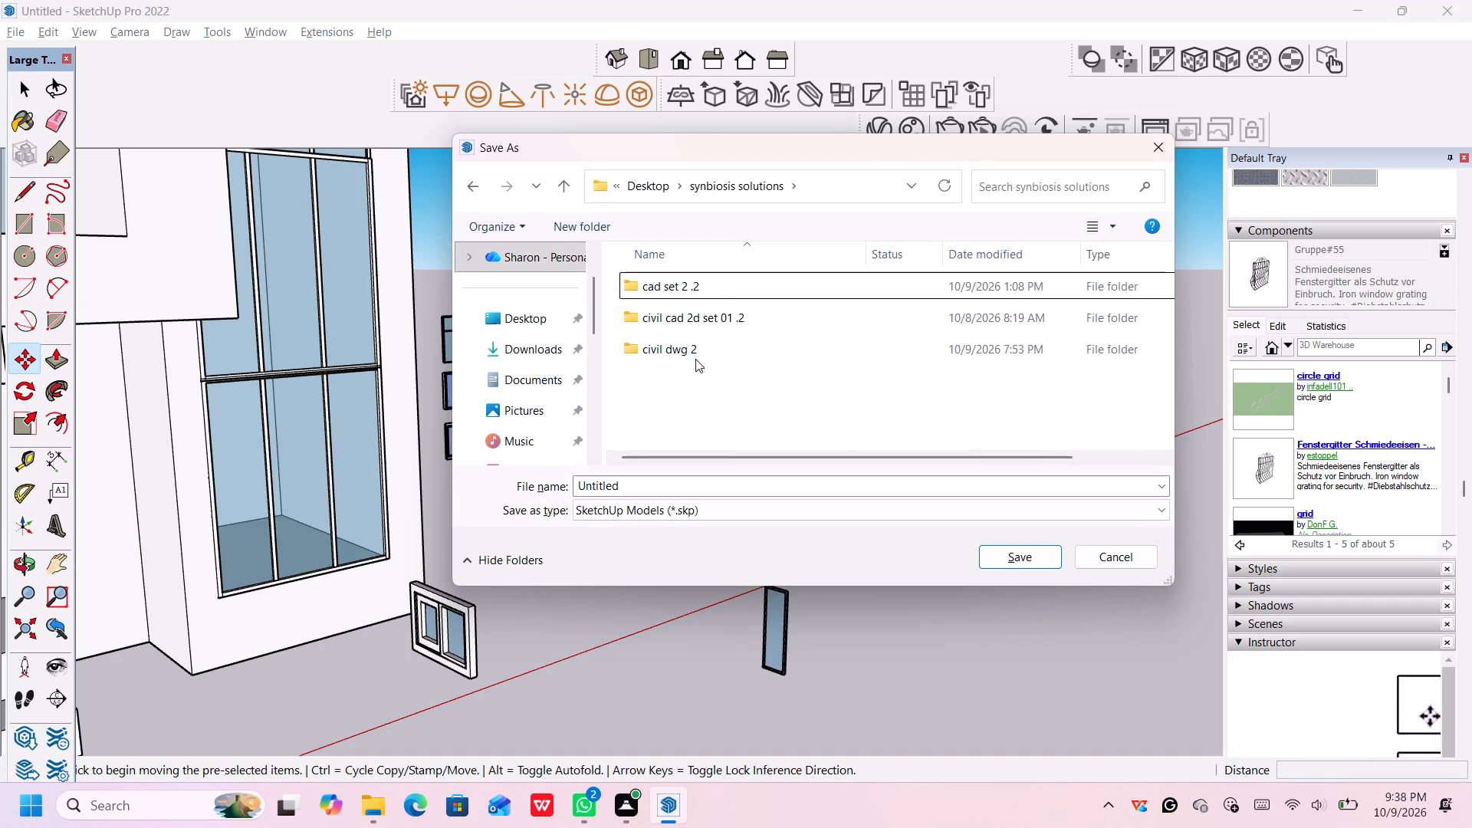
pyautogui.doubleClick(696, 347)
pyautogui.scroll(-2, 703, 333)
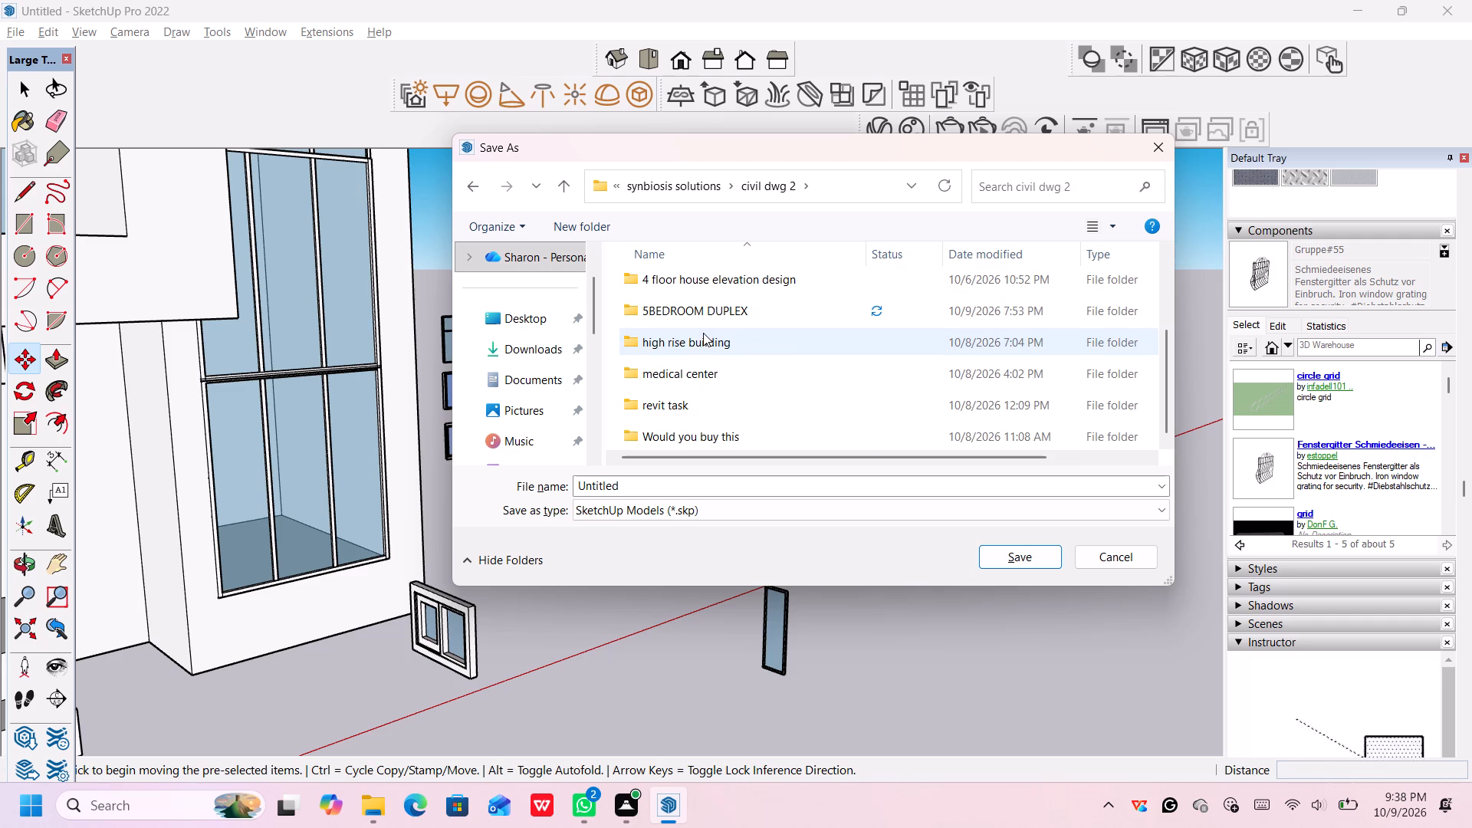
pyautogui.click(682, 487)
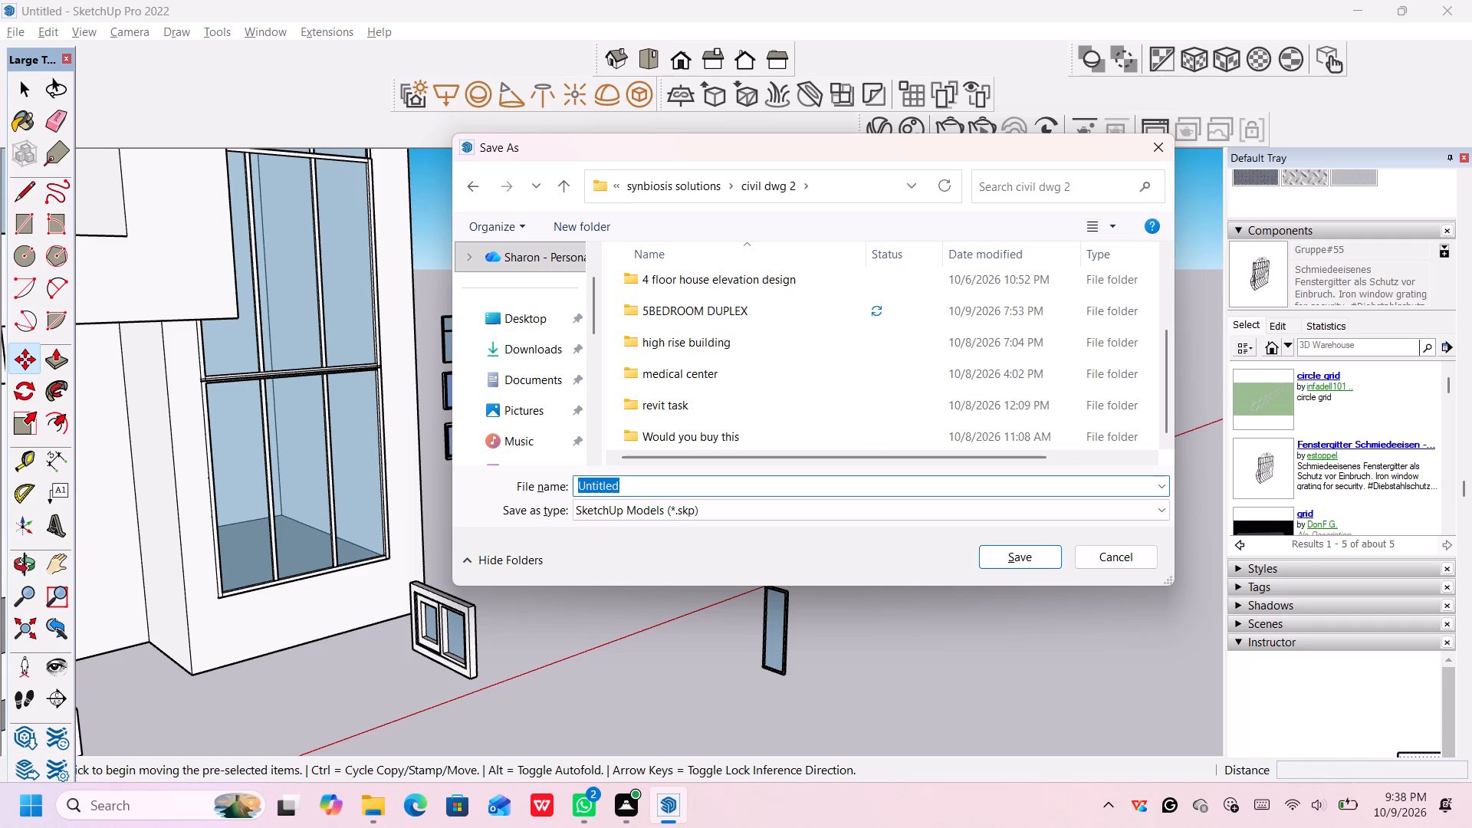
pyautogui.press('BackSpace')
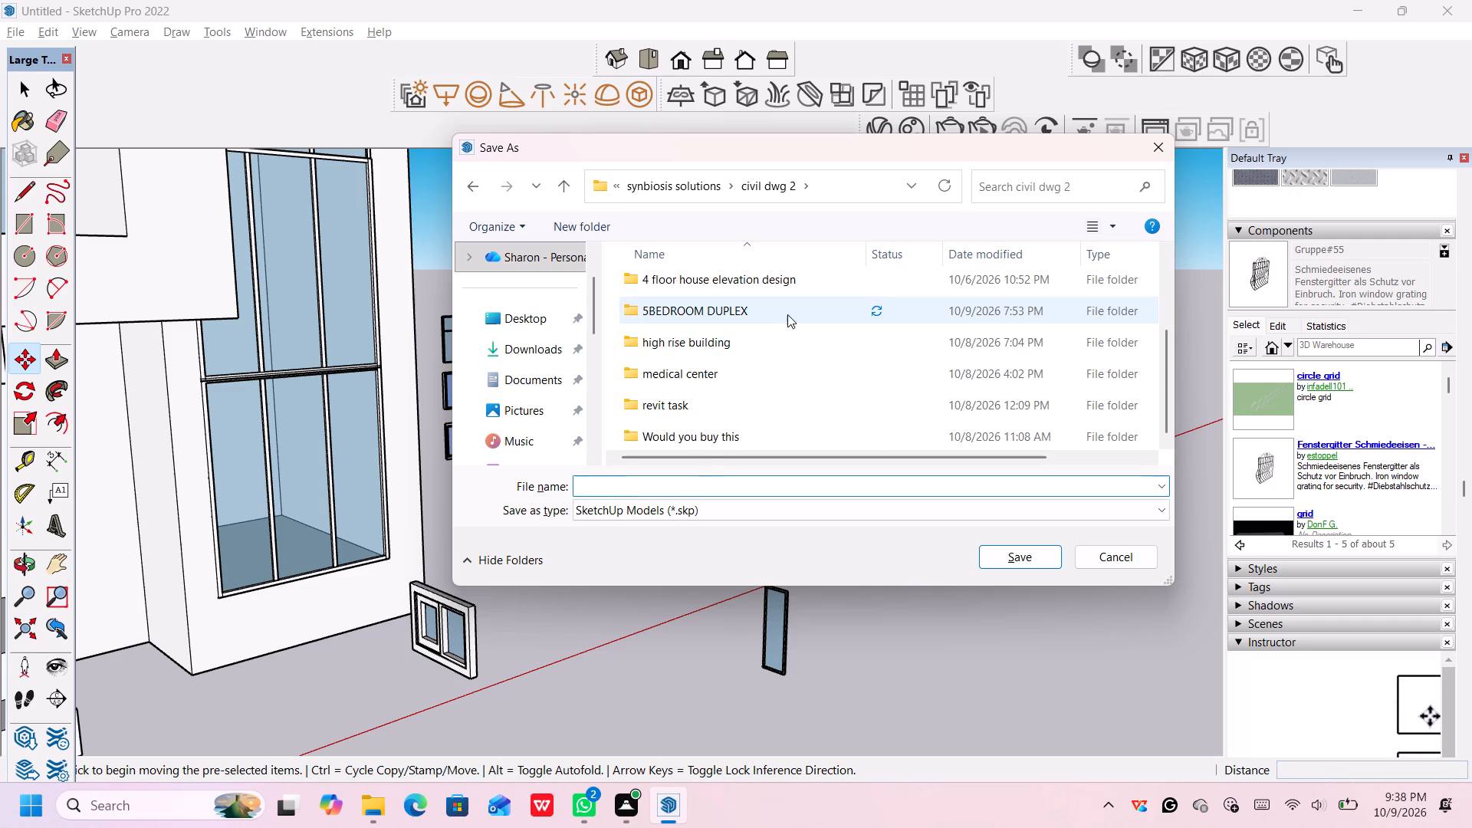
pyautogui.click(787, 311)
pyautogui.doubleClick(784, 309)
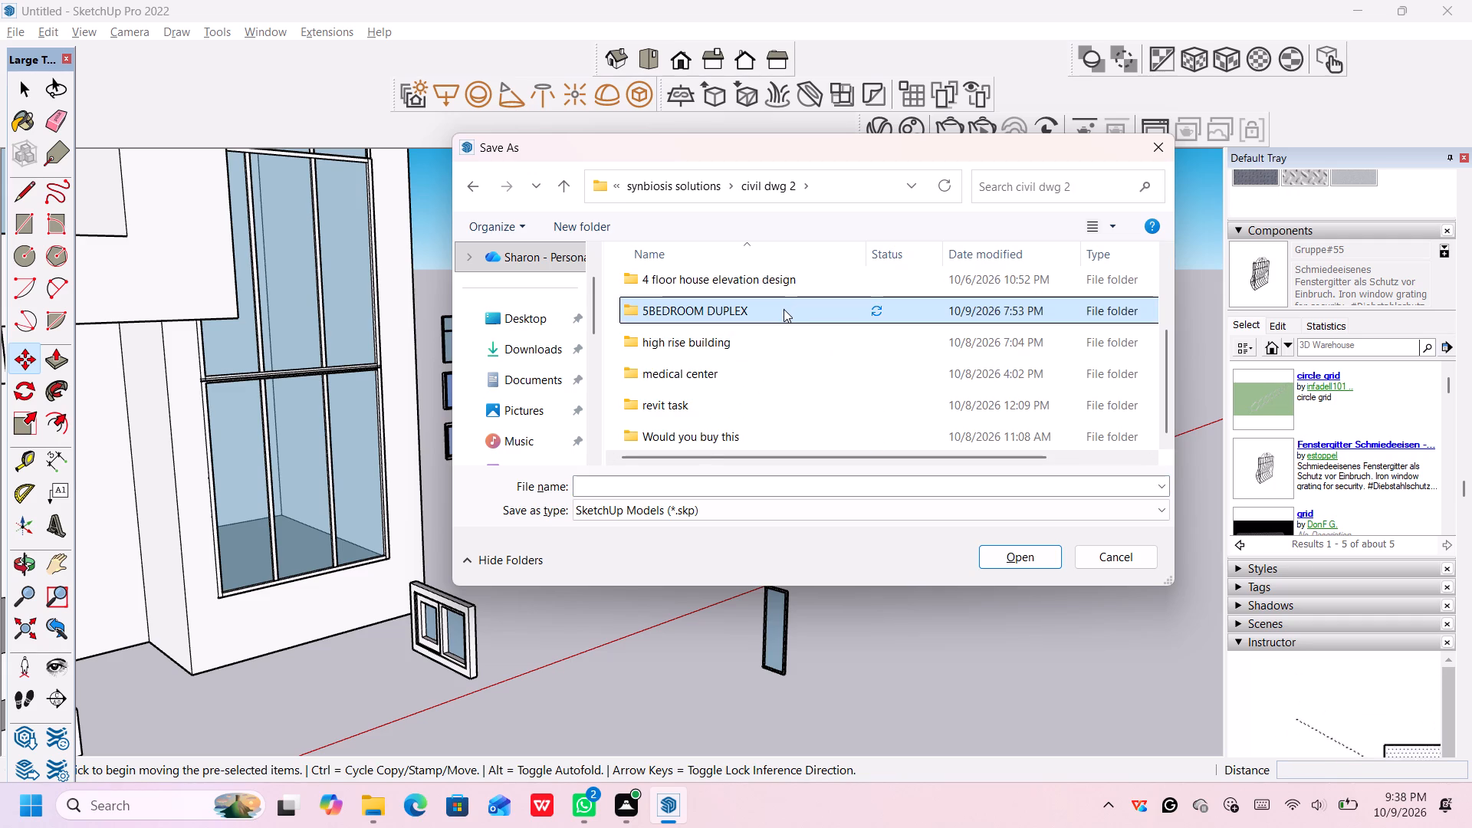
# Name the model "5bed room duplex" and save it as a SketchUp model in the 5BEDROOM DUPLEX folder.
pyautogui.click(727, 451)
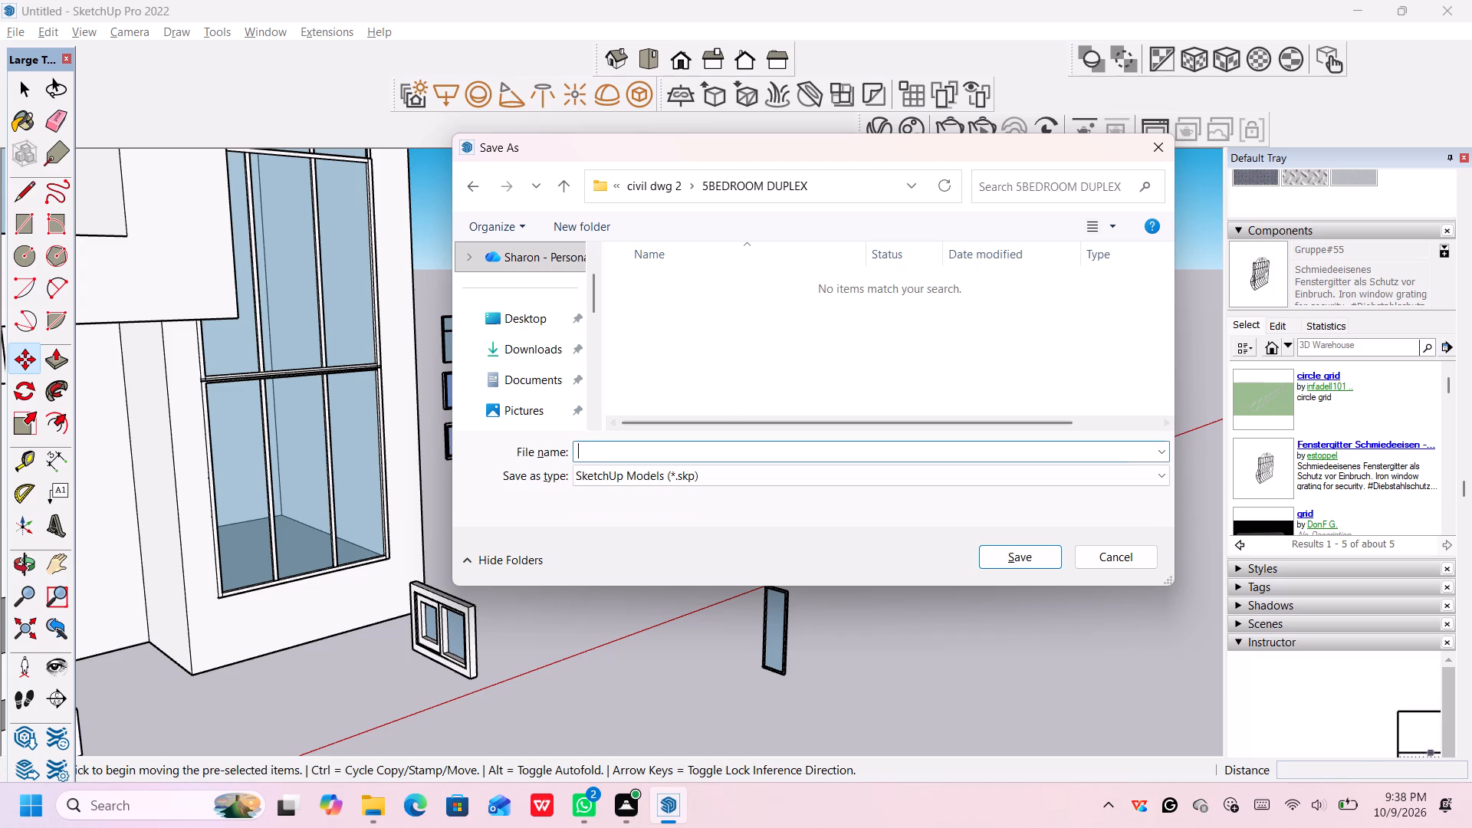
pyautogui.press('5')
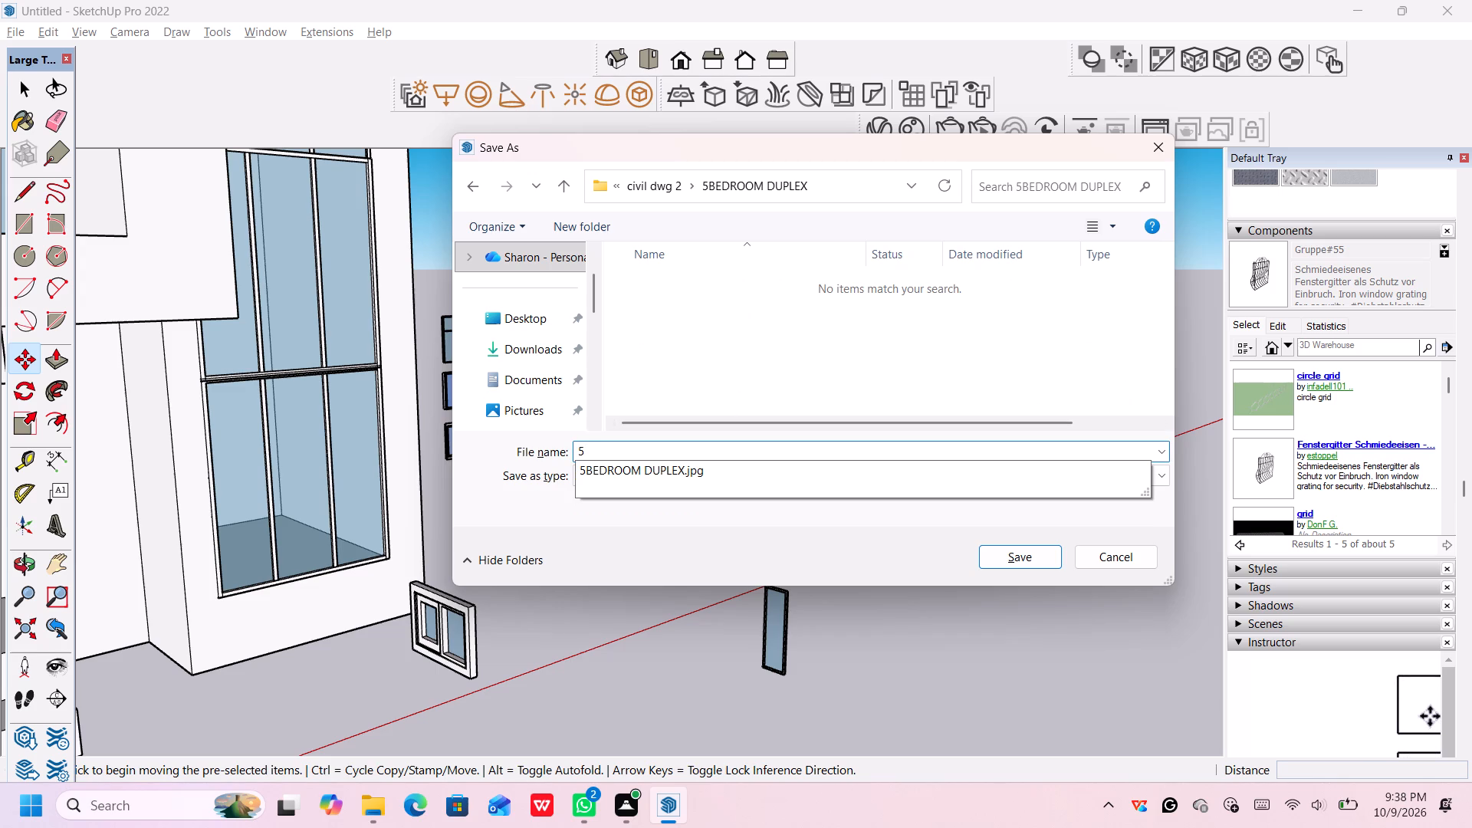
pyautogui.press('b')
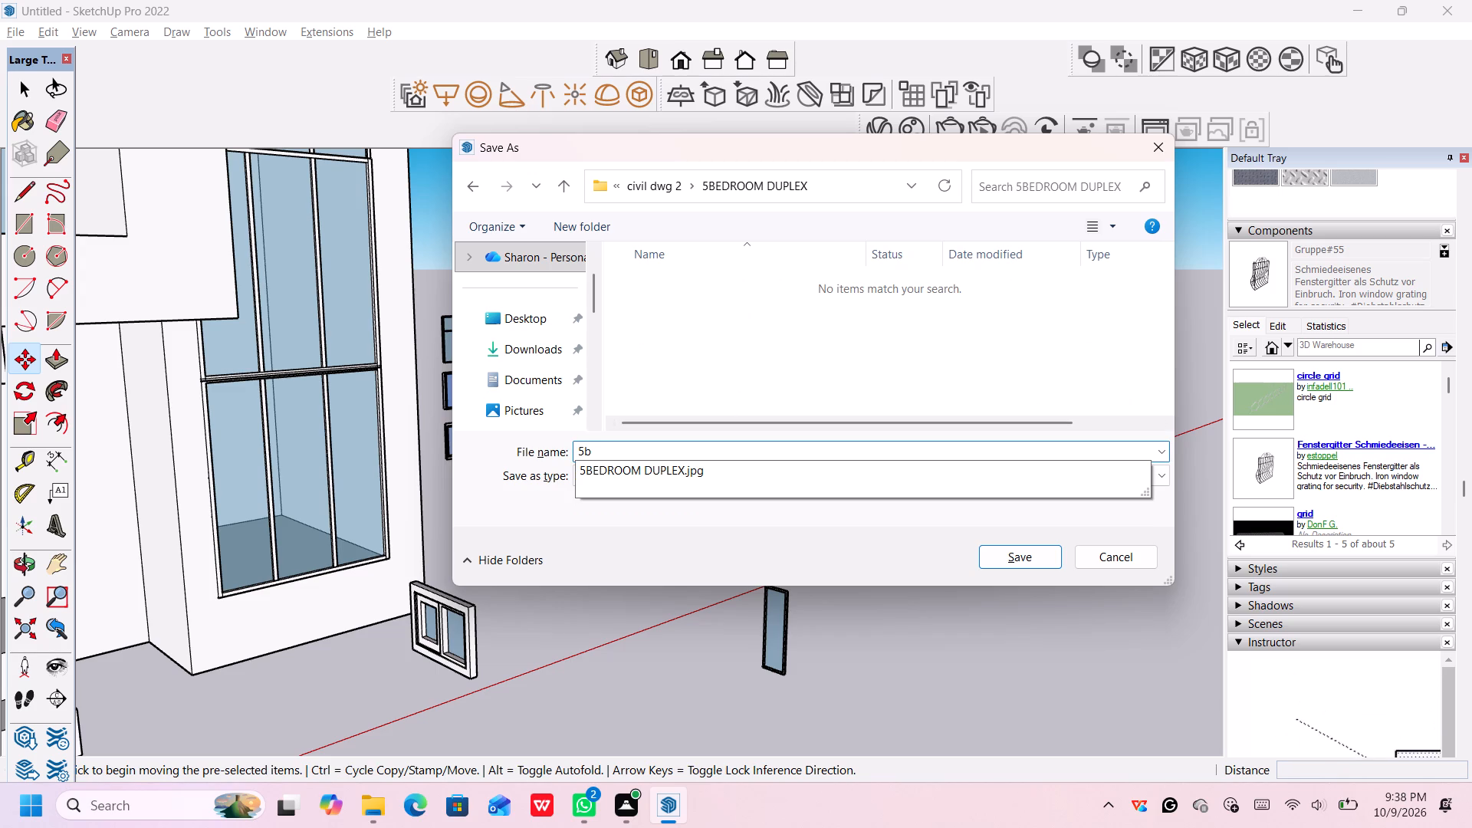
pyautogui.press('e')
pyautogui.press('d')
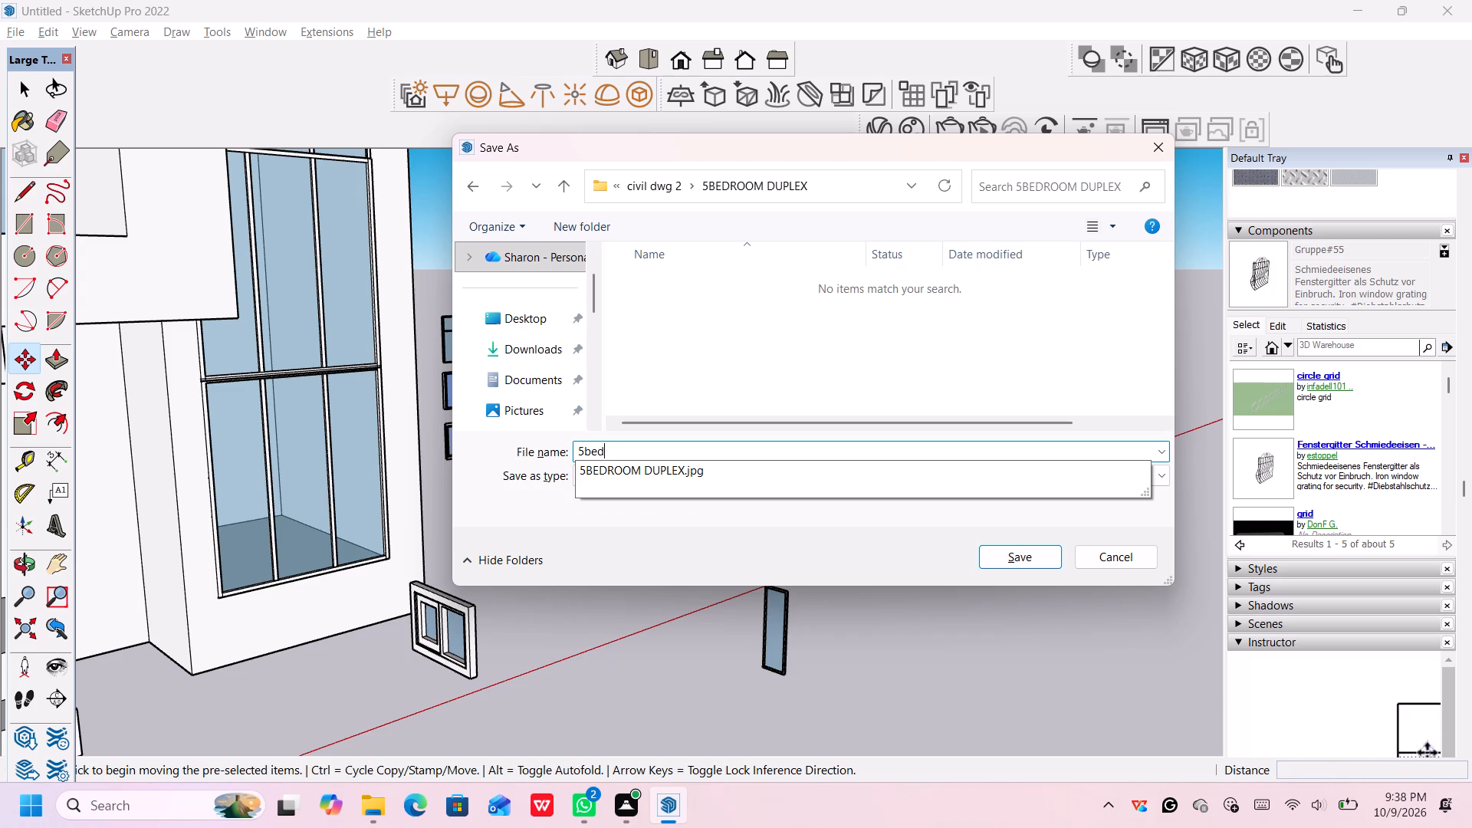
pyautogui.press('space')
pyautogui.write('roo')
pyautogui.write('m')
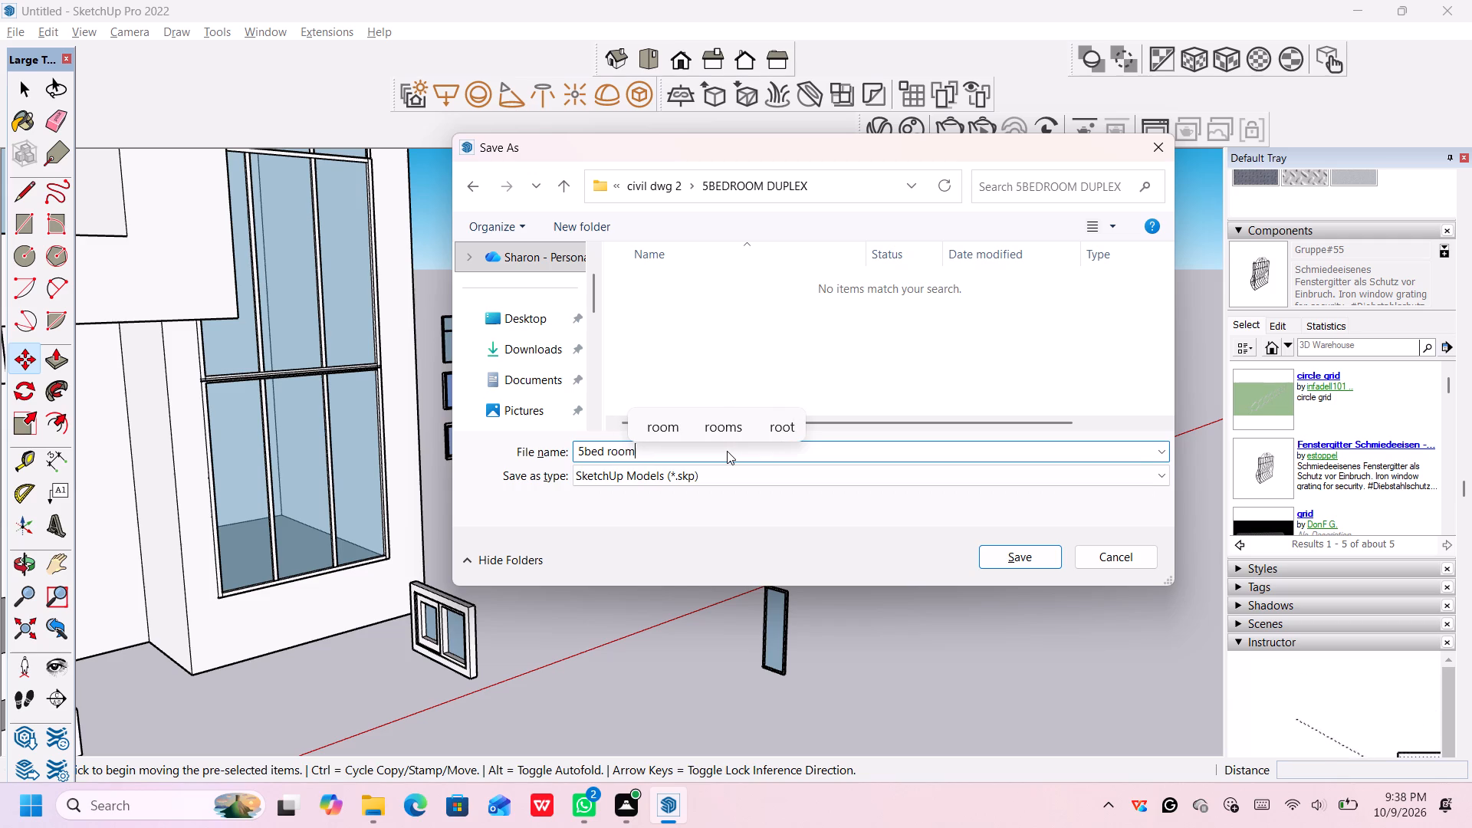
pyautogui.press('space')
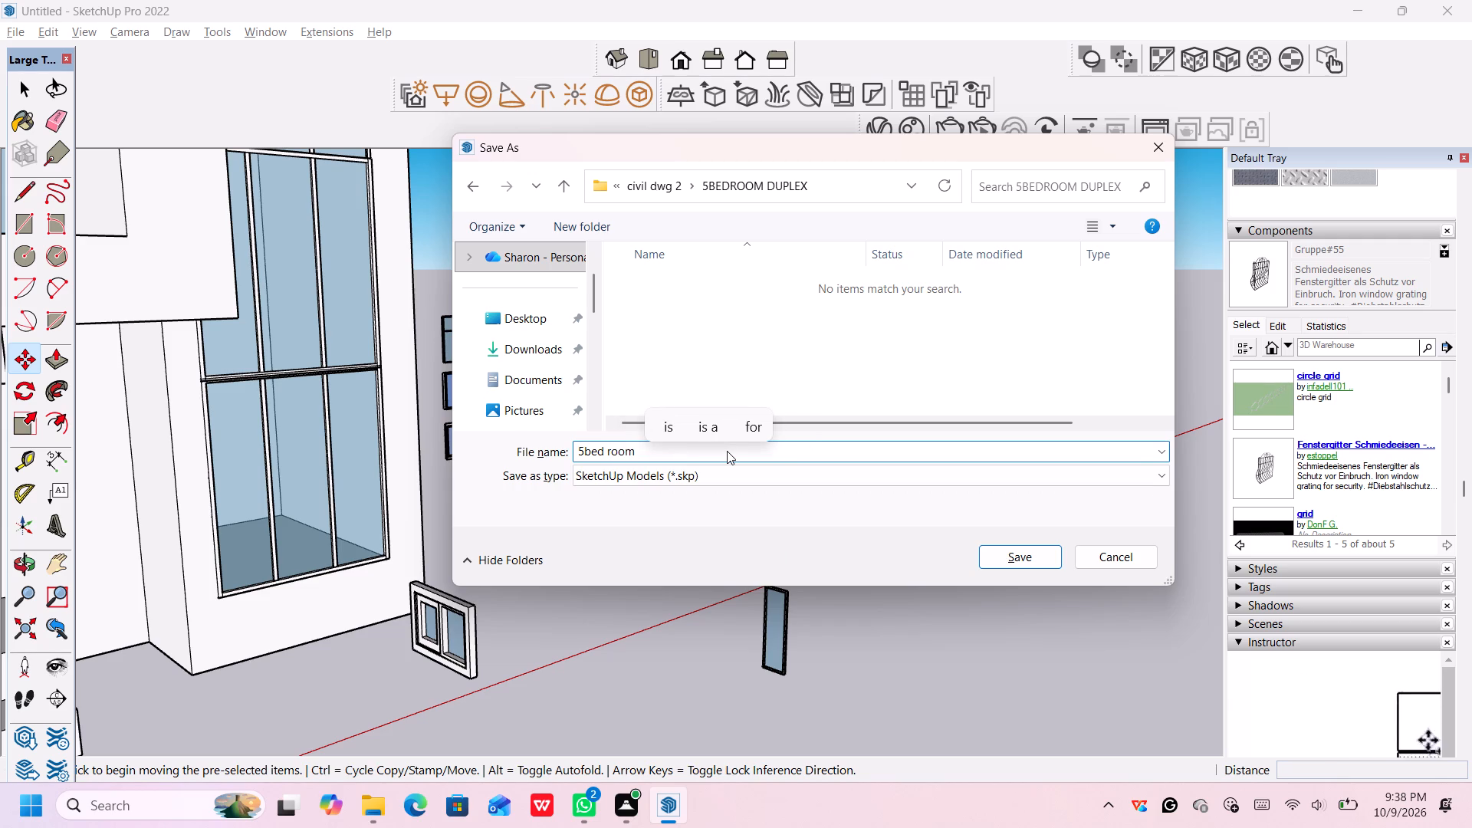
pyautogui.write('du')
pyautogui.write('pl')
pyautogui.write('ex')
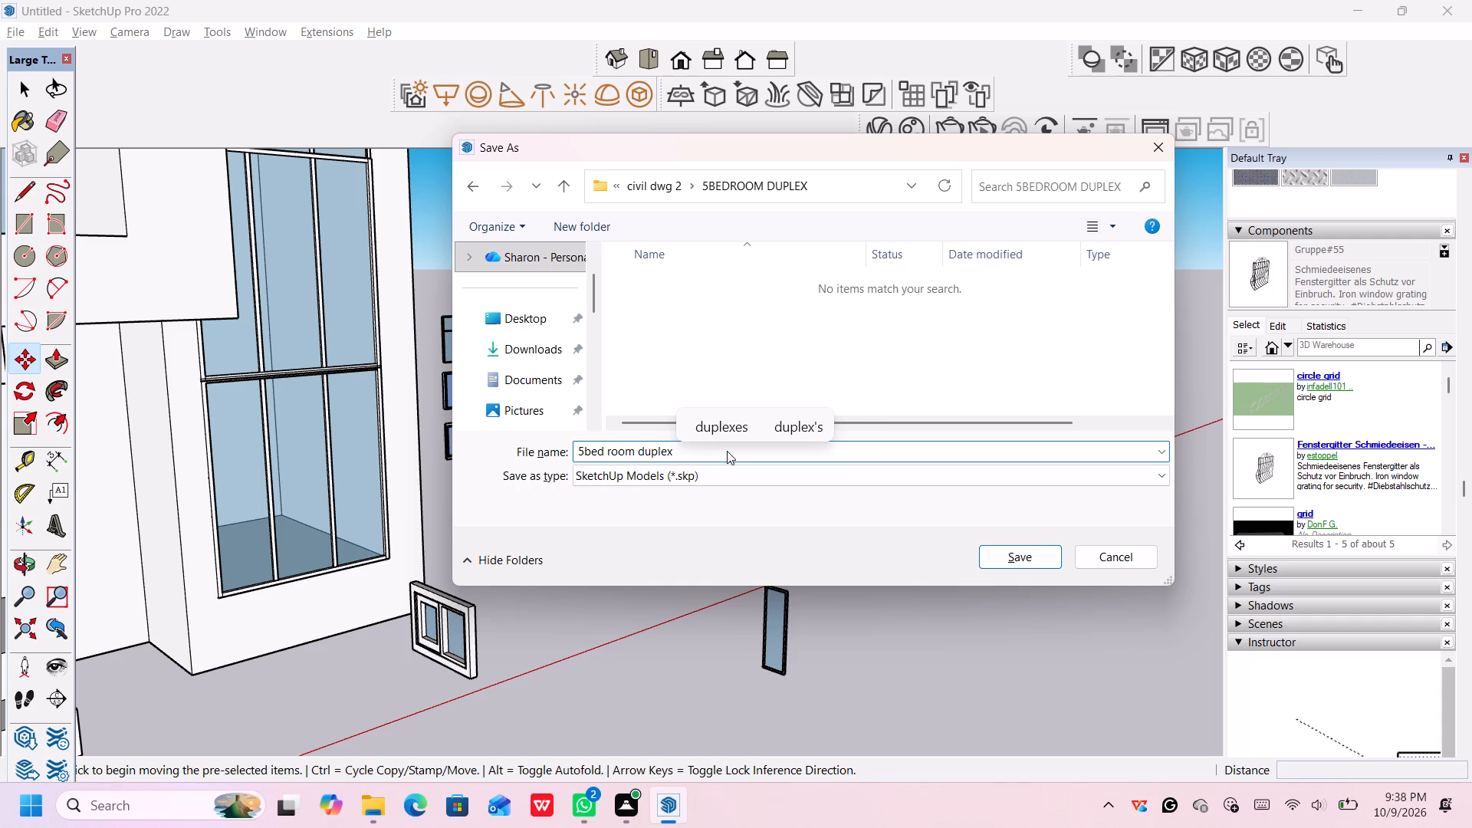
pyautogui.press('Return')
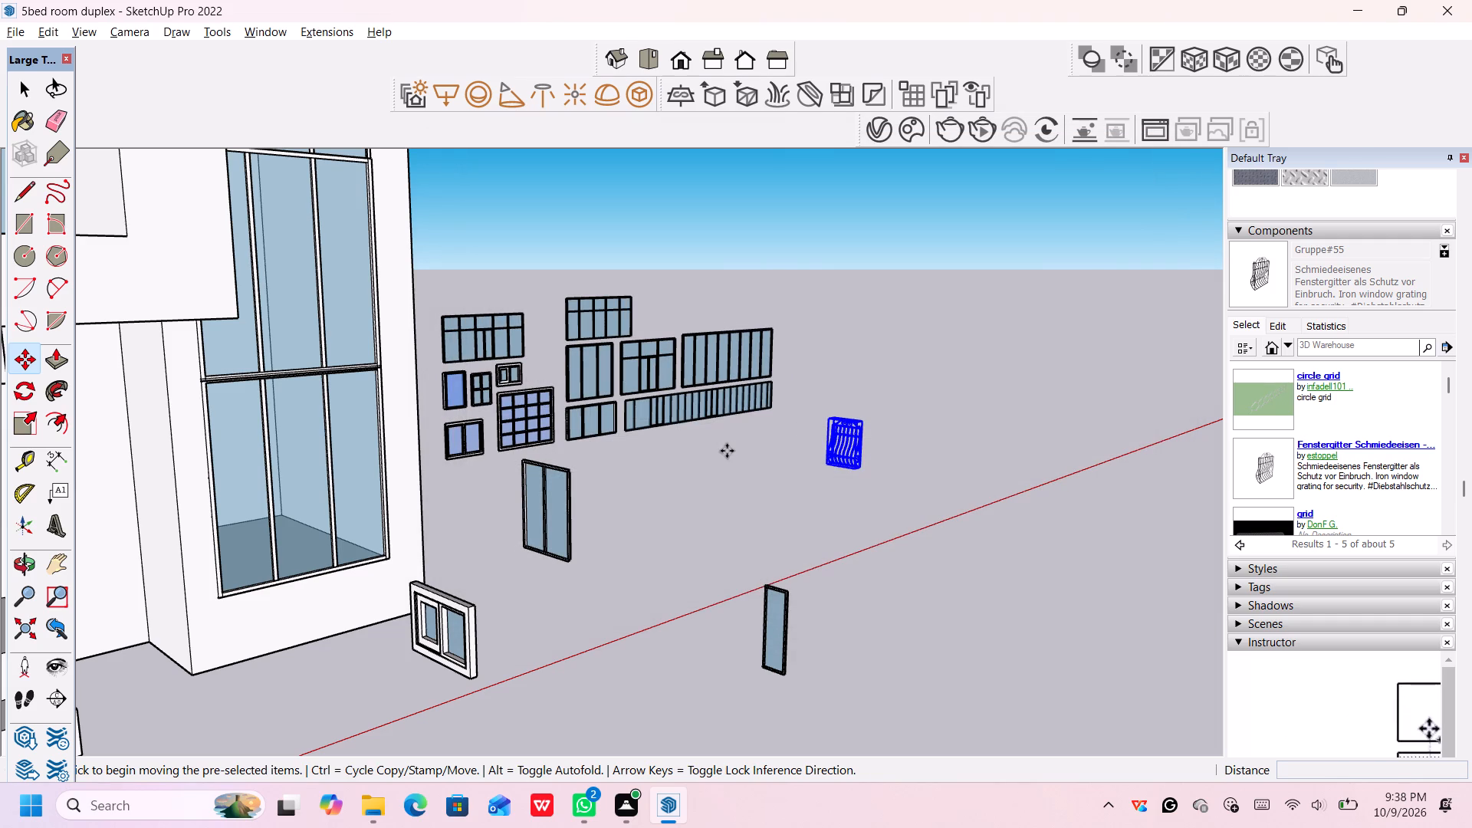
# Move the wrought-iron window grating about 12' across the open ground near the loose windows.
pyautogui.scroll(-2, 858, 474)
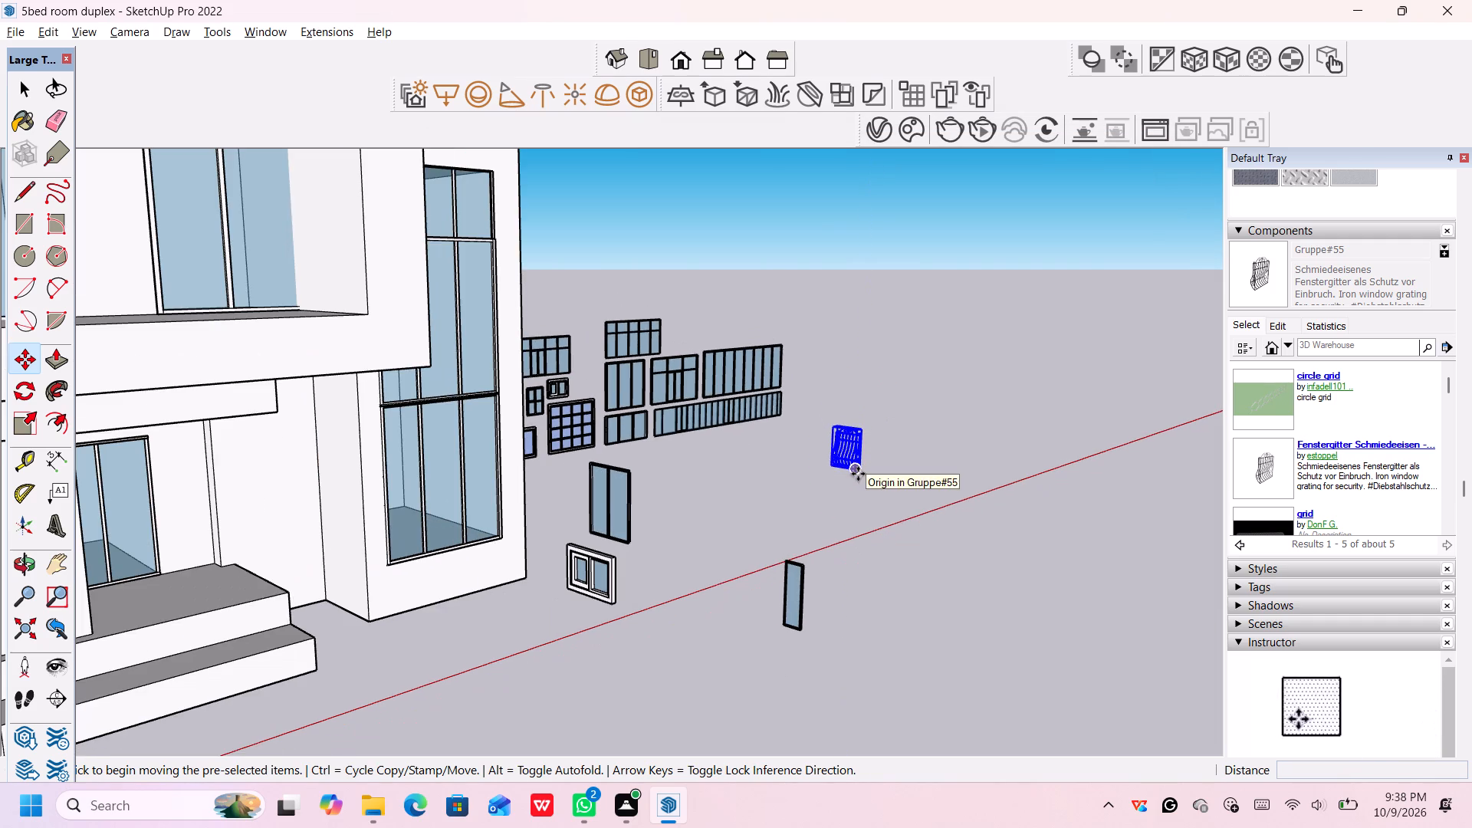
pyautogui.middleClick(844, 479)
pyautogui.scroll(4, 859, 495)
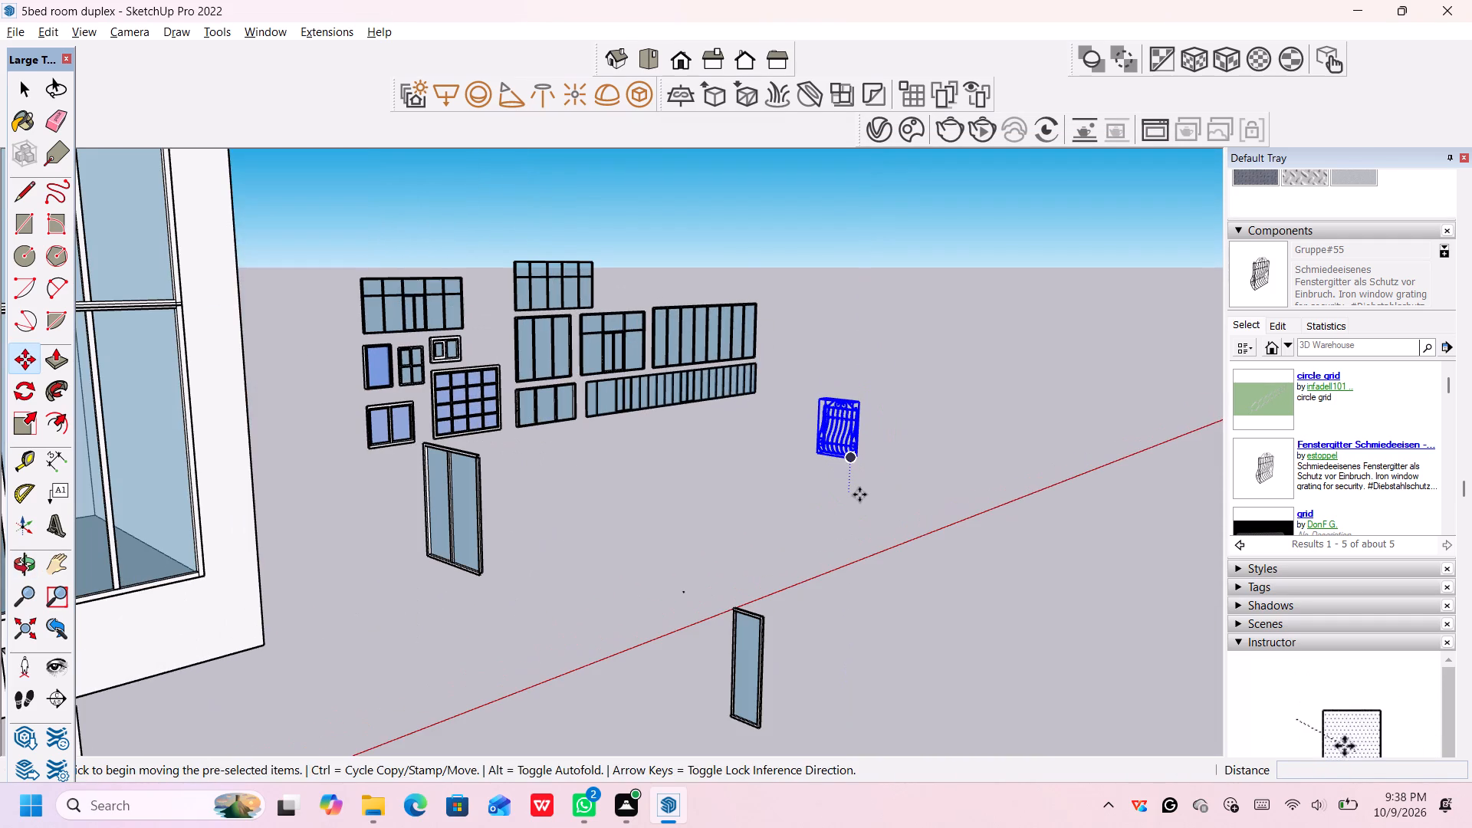
pyautogui.scroll(13, 859, 493)
pyautogui.moveTo(843, 469); pyautogui.dragTo(812, 457, button='middle')
pyautogui.click(807, 462)
pyautogui.click(784, 531)
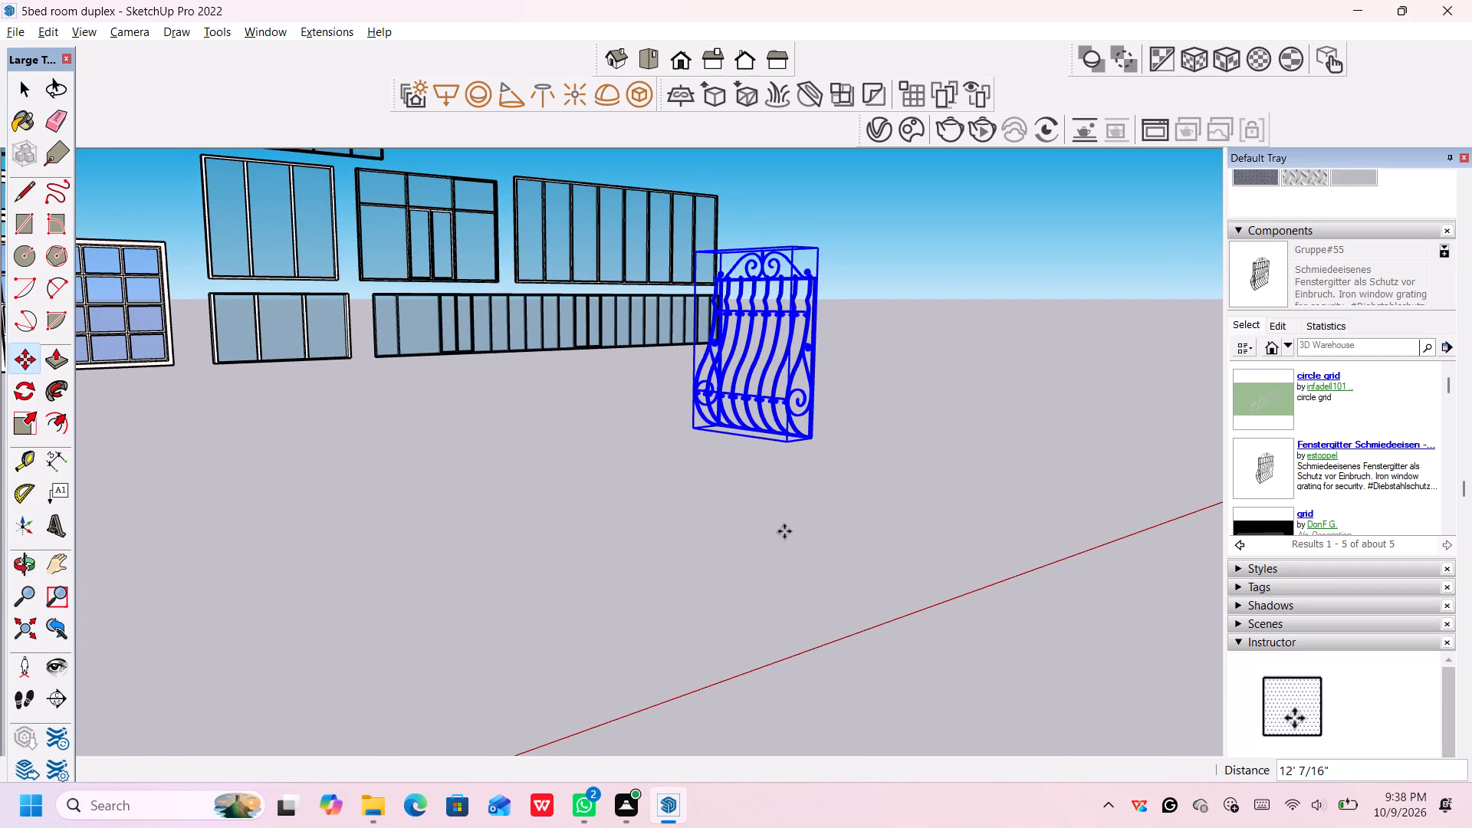
pyautogui.scroll(-3, 828, 468)
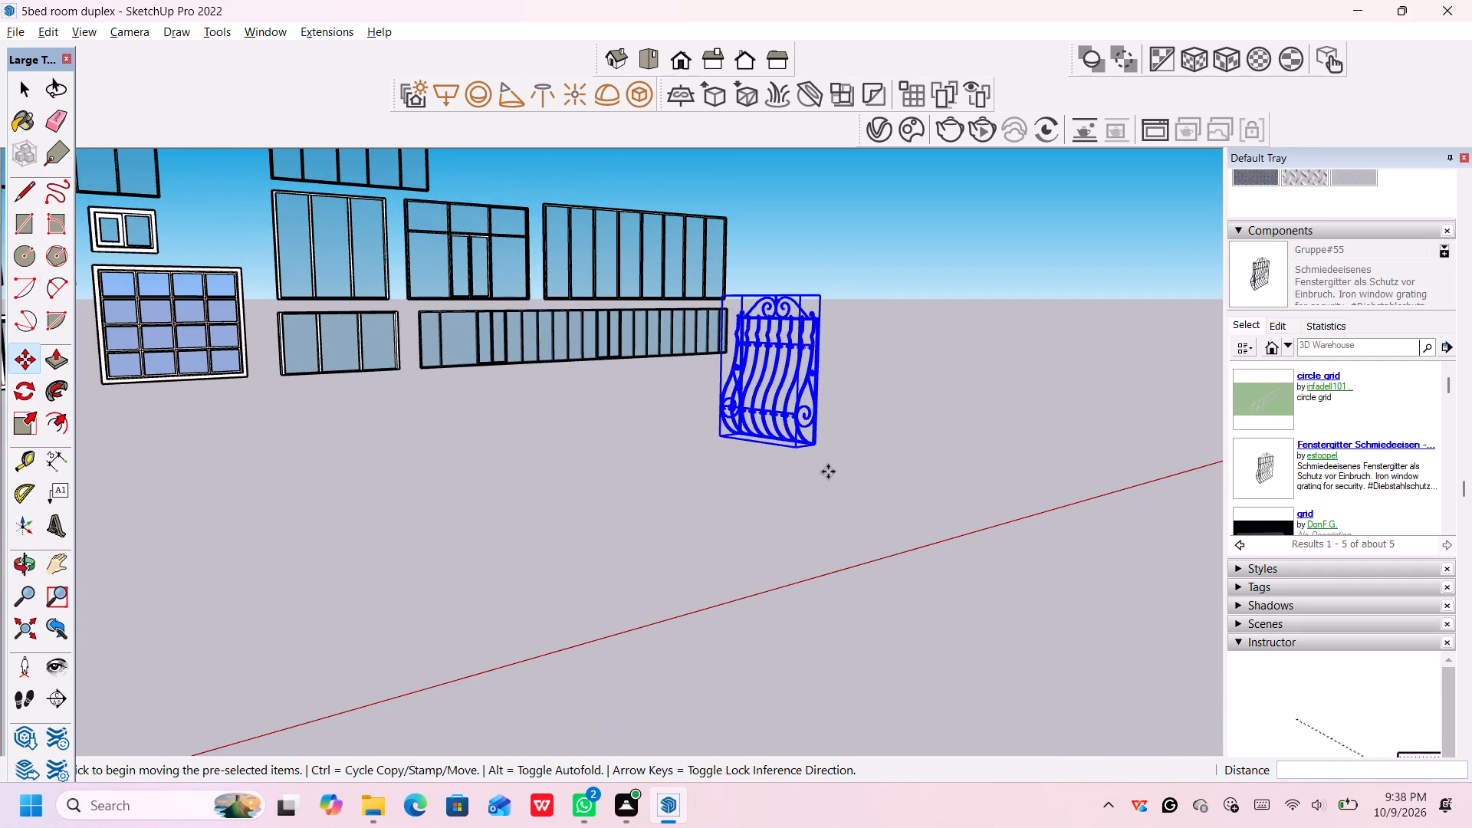
pyautogui.click(828, 474)
pyautogui.press('space')
# Rotate the window grating about 90° around the vertical axis so it lies parallel to the rows of loose windows.
pyautogui.moveTo(805, 458); pyautogui.dragTo(814, 481, button='middle')
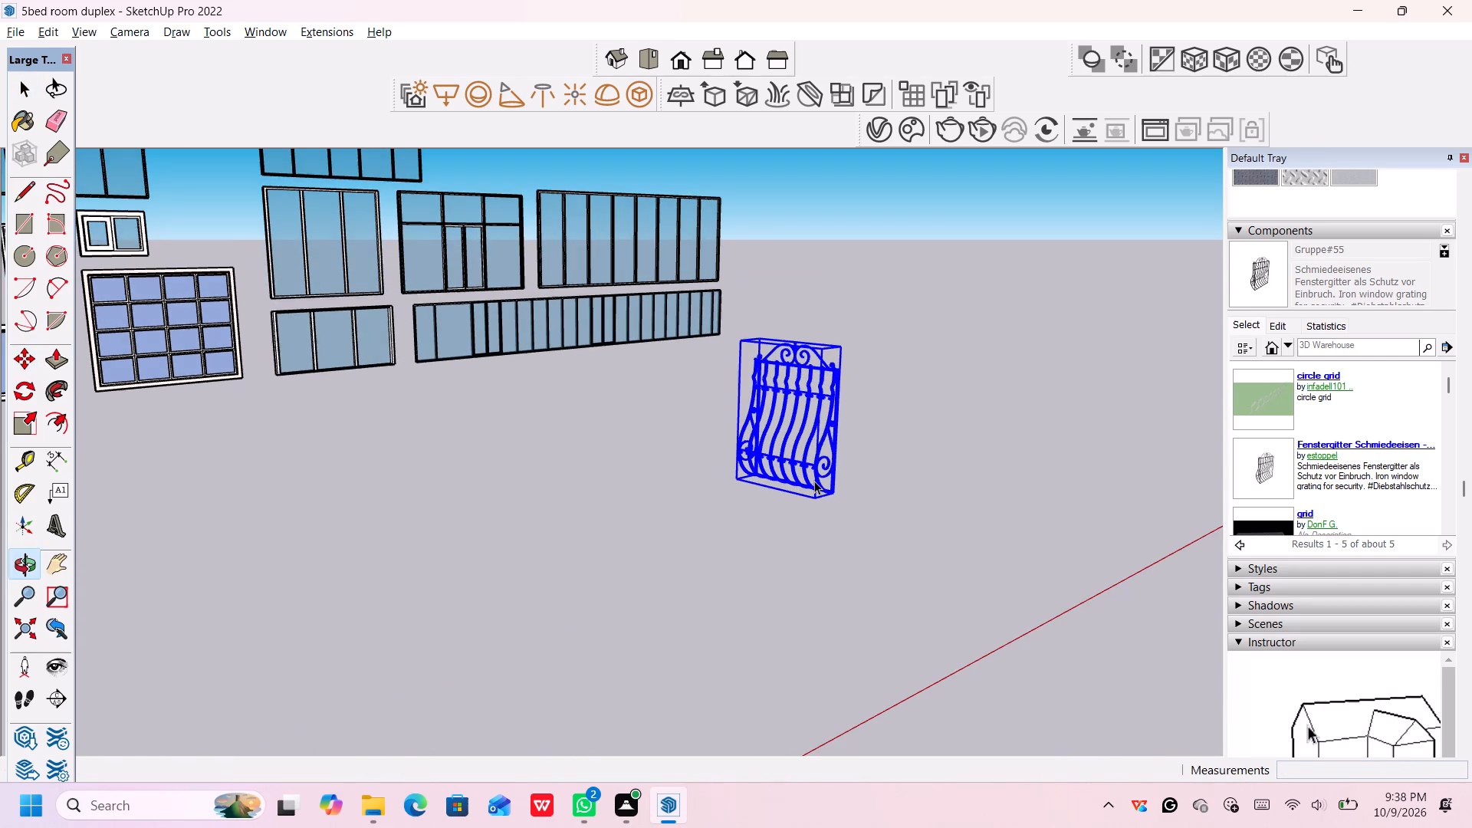
pyautogui.scroll(1, 796, 499)
pyautogui.moveTo(811, 470); pyautogui.dragTo(813, 481, button='middle')
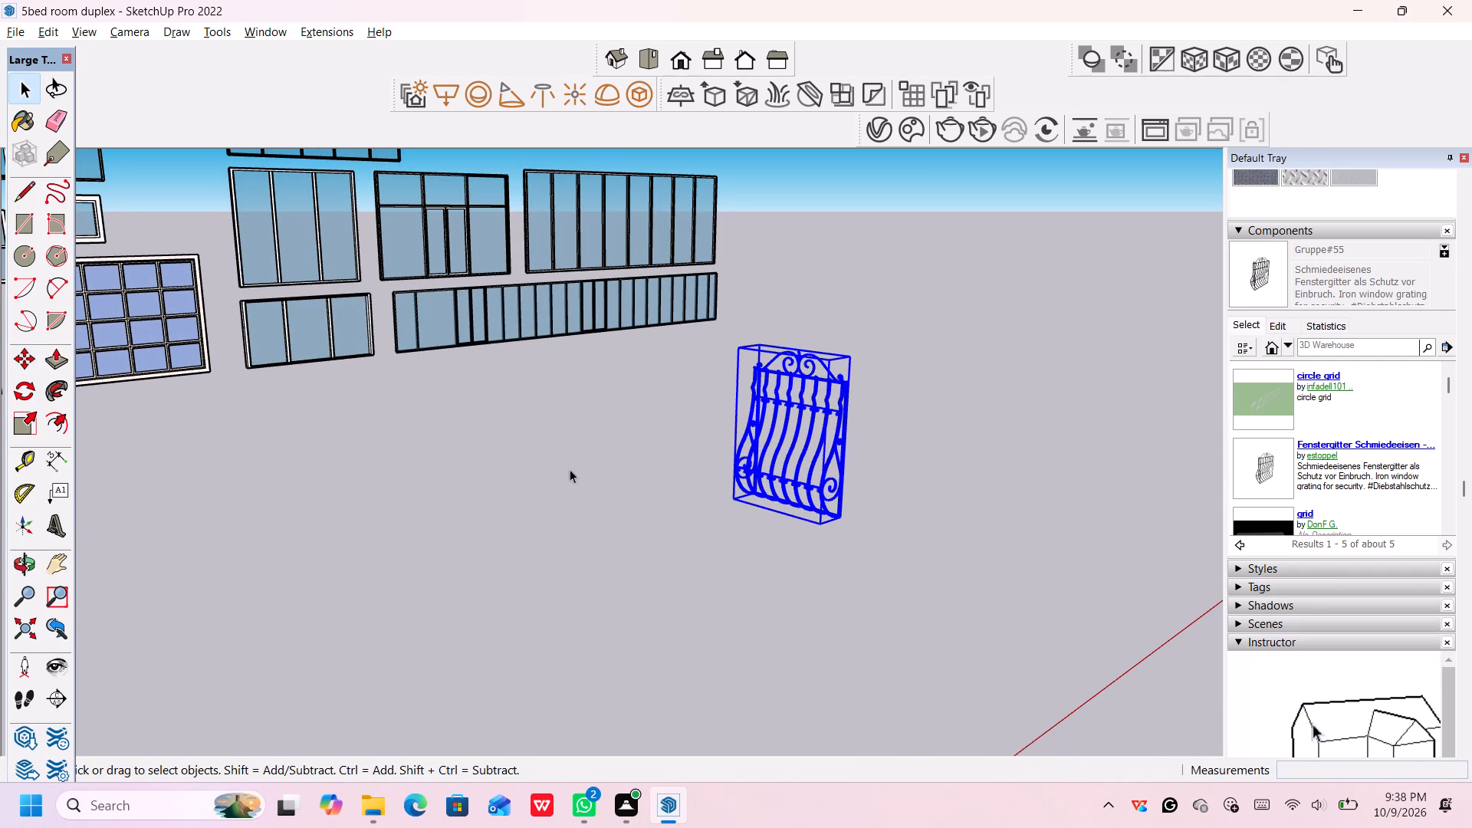
pyautogui.click(26, 381)
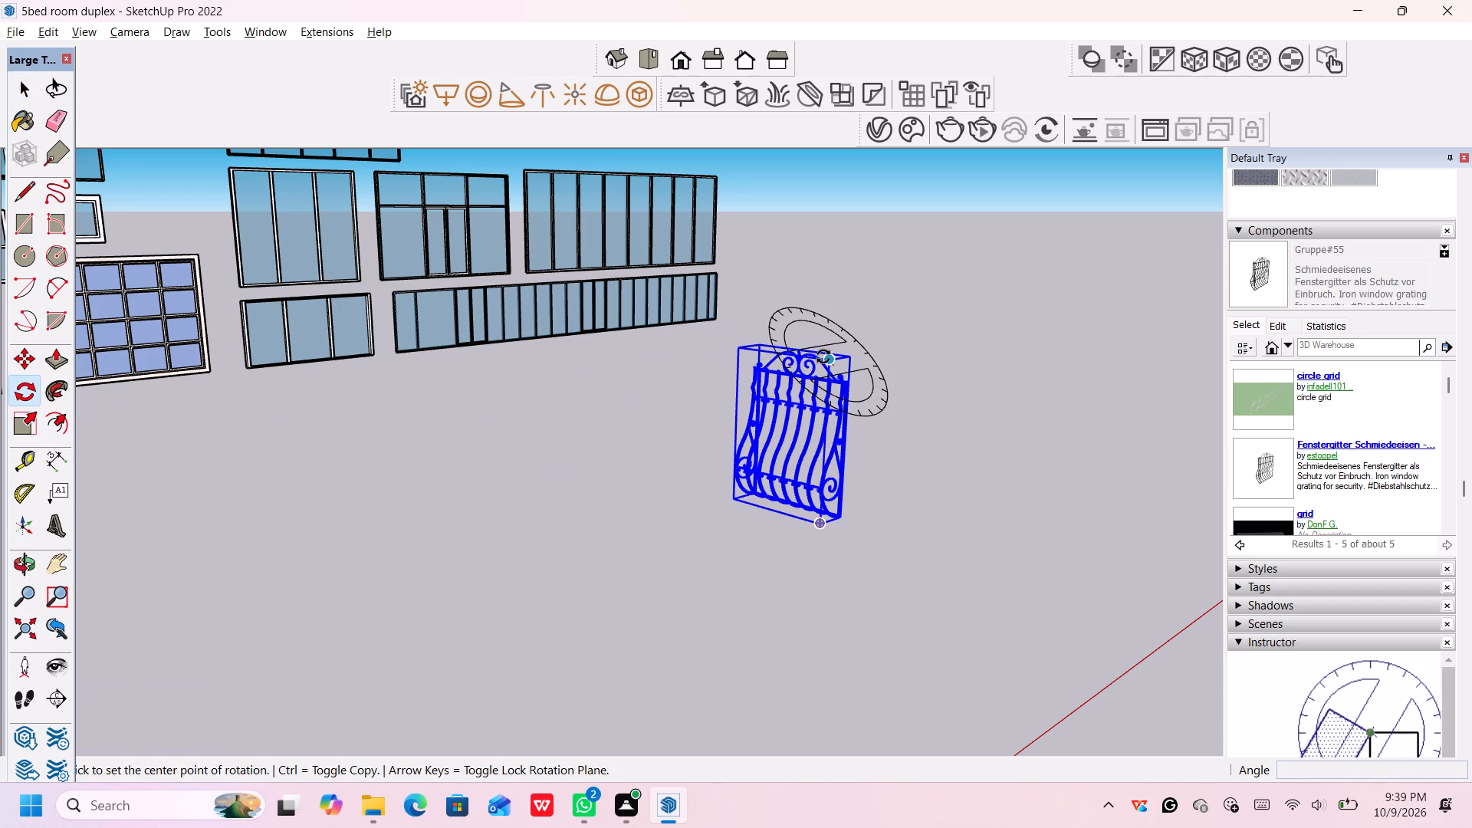
pyautogui.scroll(1, 794, 350)
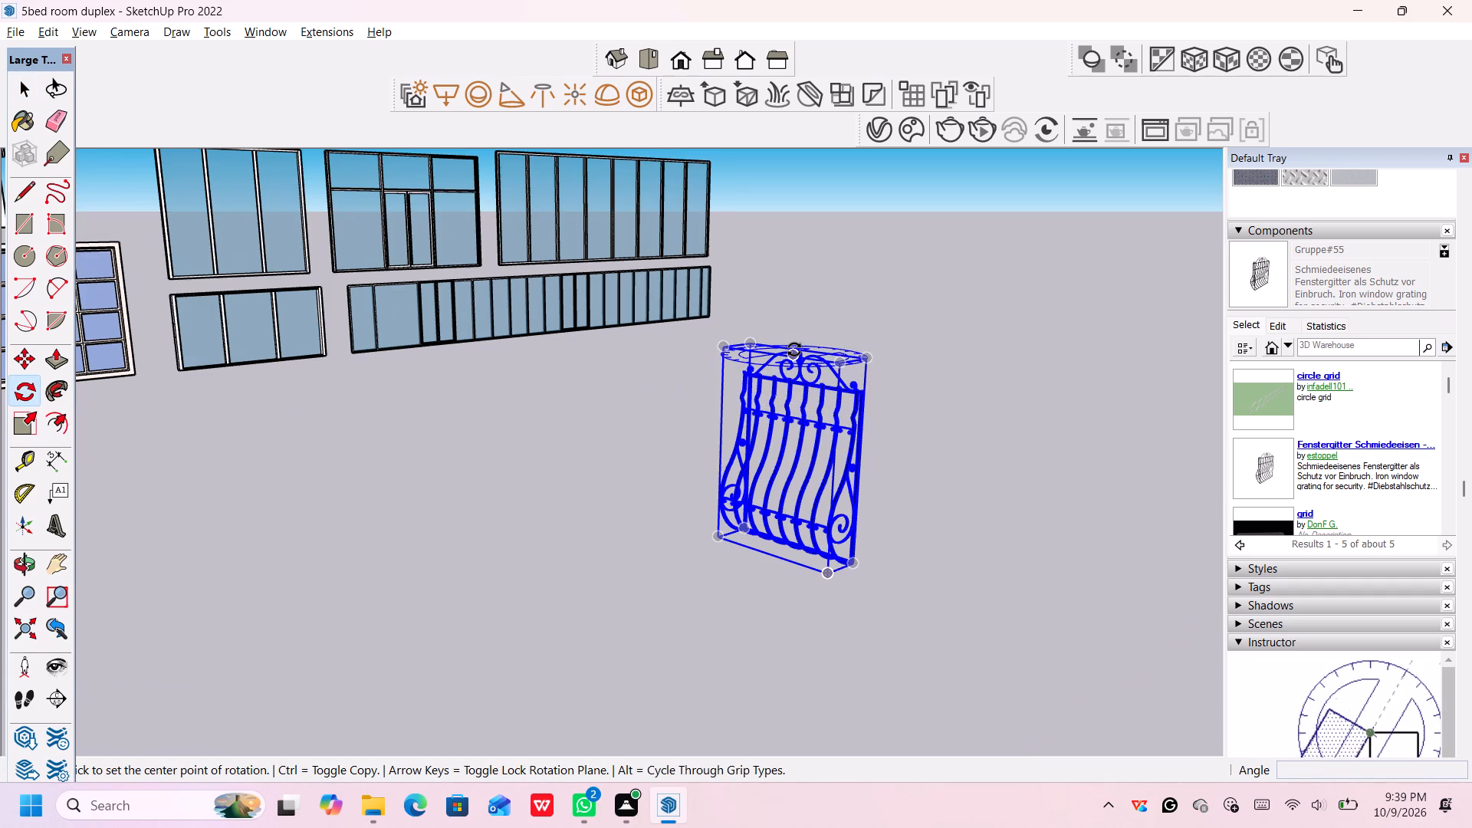
pyautogui.click(794, 350)
pyautogui.click(808, 352)
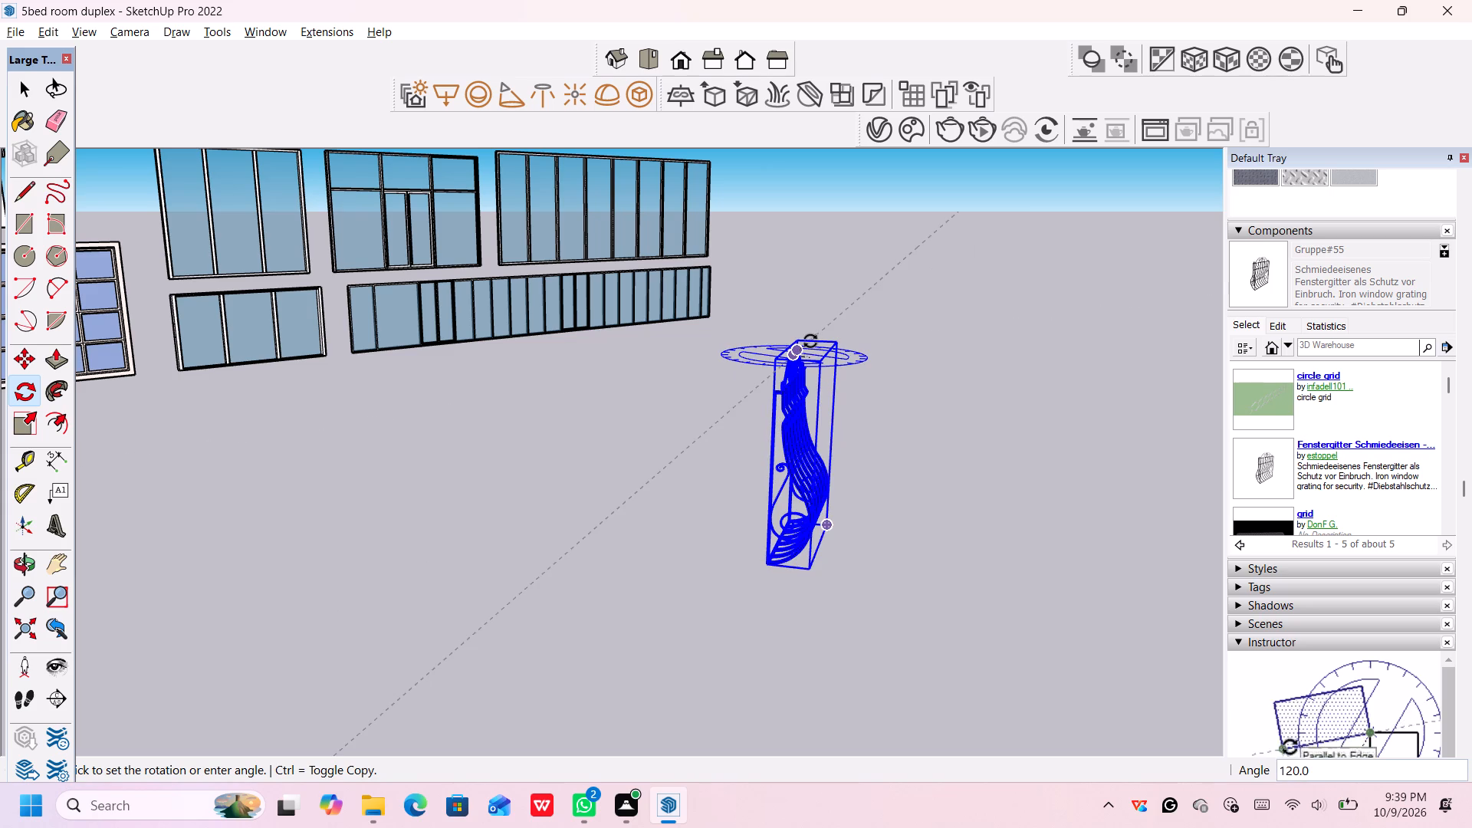
pyautogui.click(808, 343)
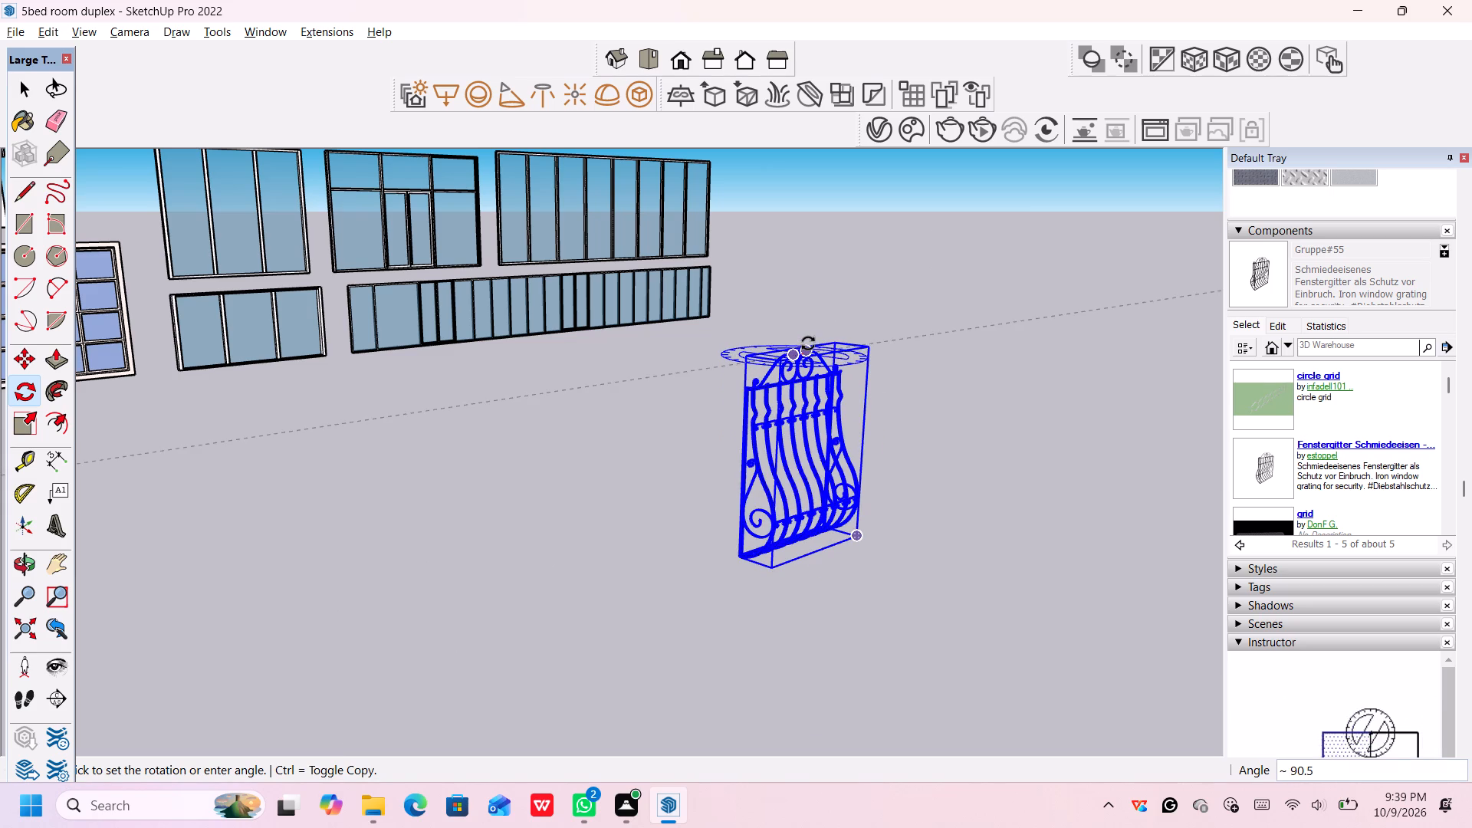
pyautogui.scroll(-4, 917, 373)
pyautogui.moveTo(944, 388); pyautogui.dragTo(697, 422, button='middle')
pyautogui.scroll(3, 626, 522)
pyautogui.middleClick(602, 525)
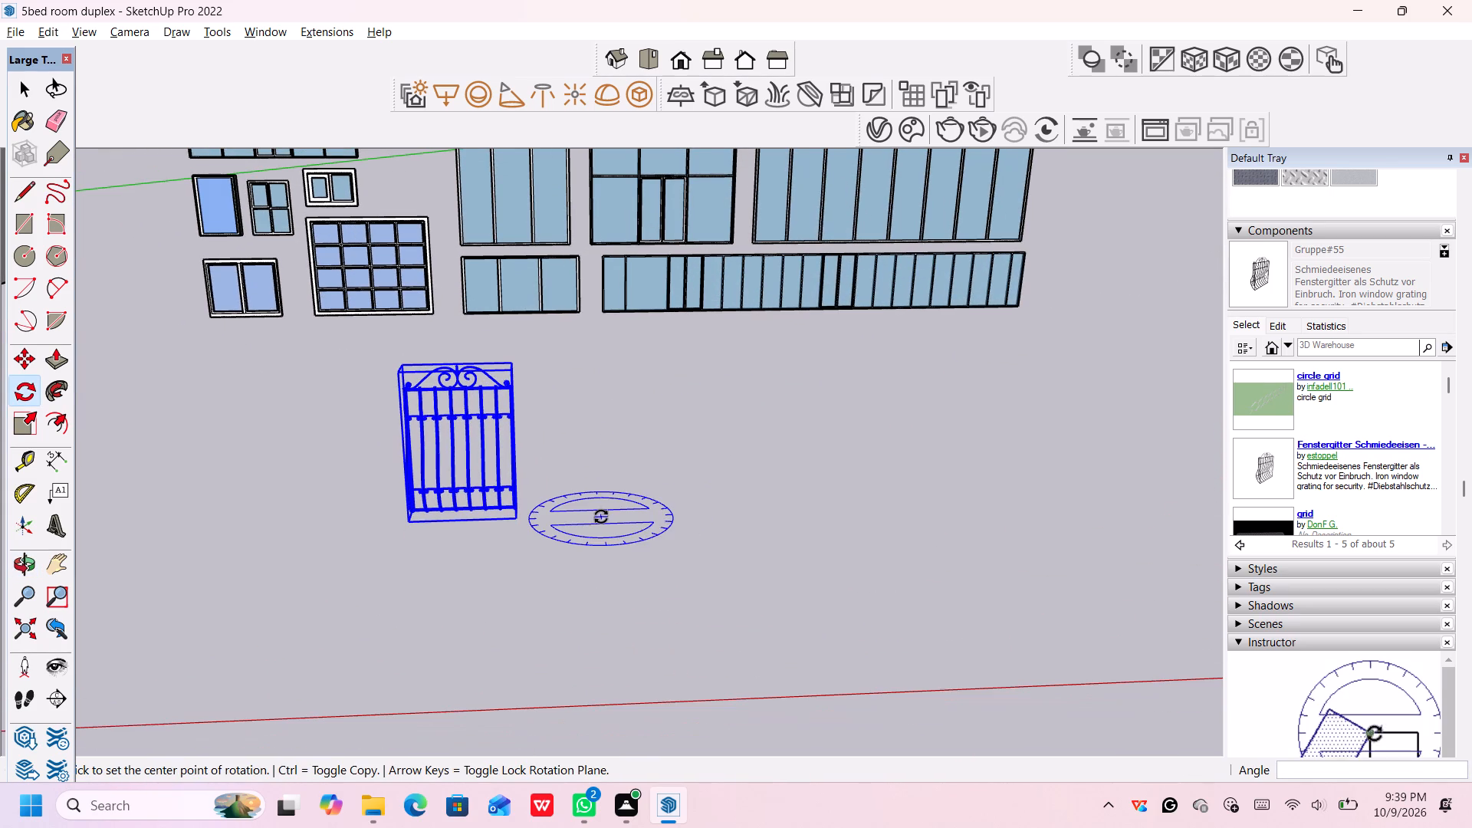
pyautogui.press('space')
# Copy the window grating about 5' 10" along the red axis to stand beside the original.
pyautogui.scroll(4, 412, 511)
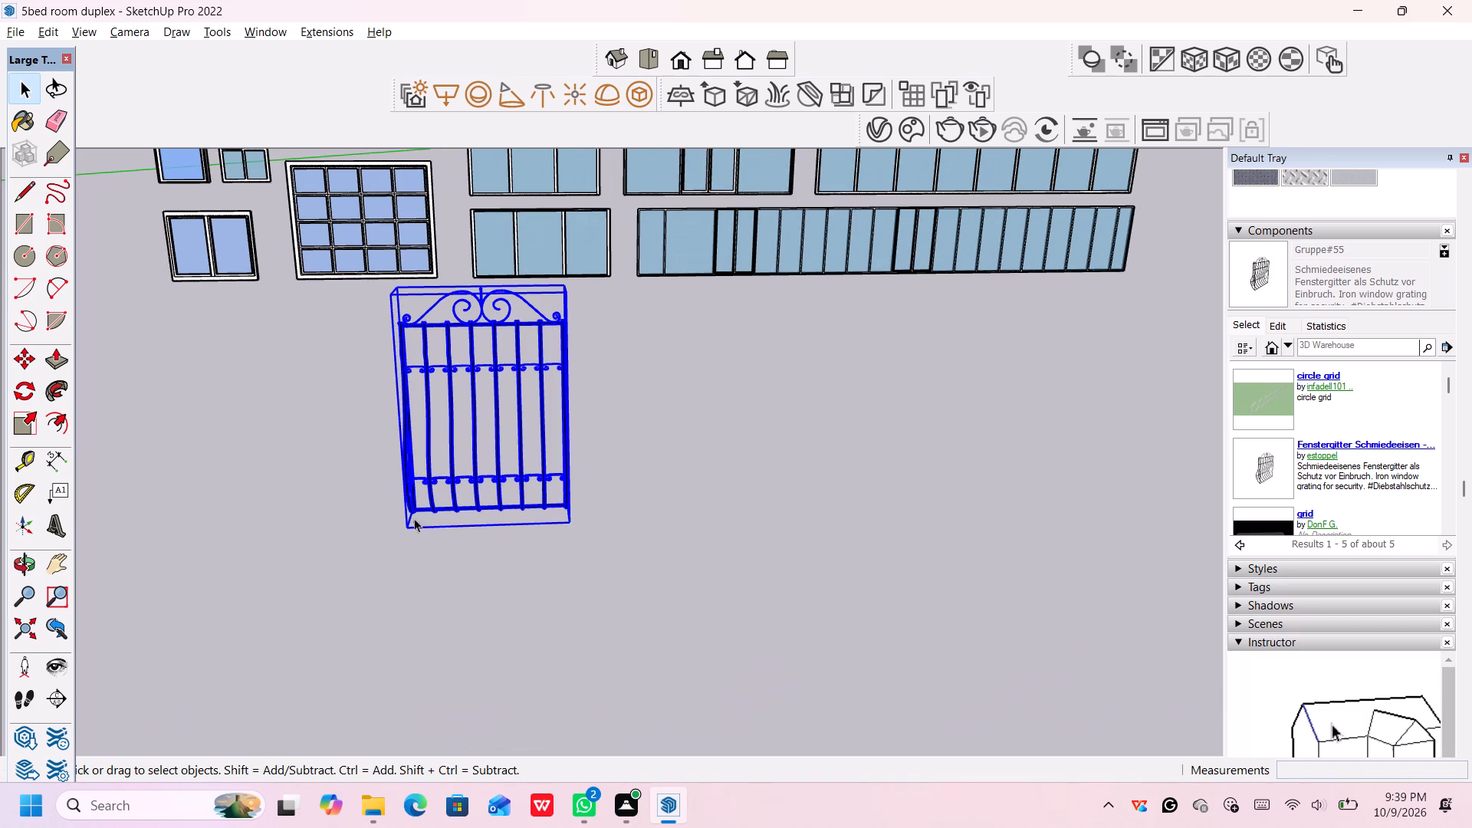
pyautogui.click(425, 606)
pyautogui.scroll(3, 416, 517)
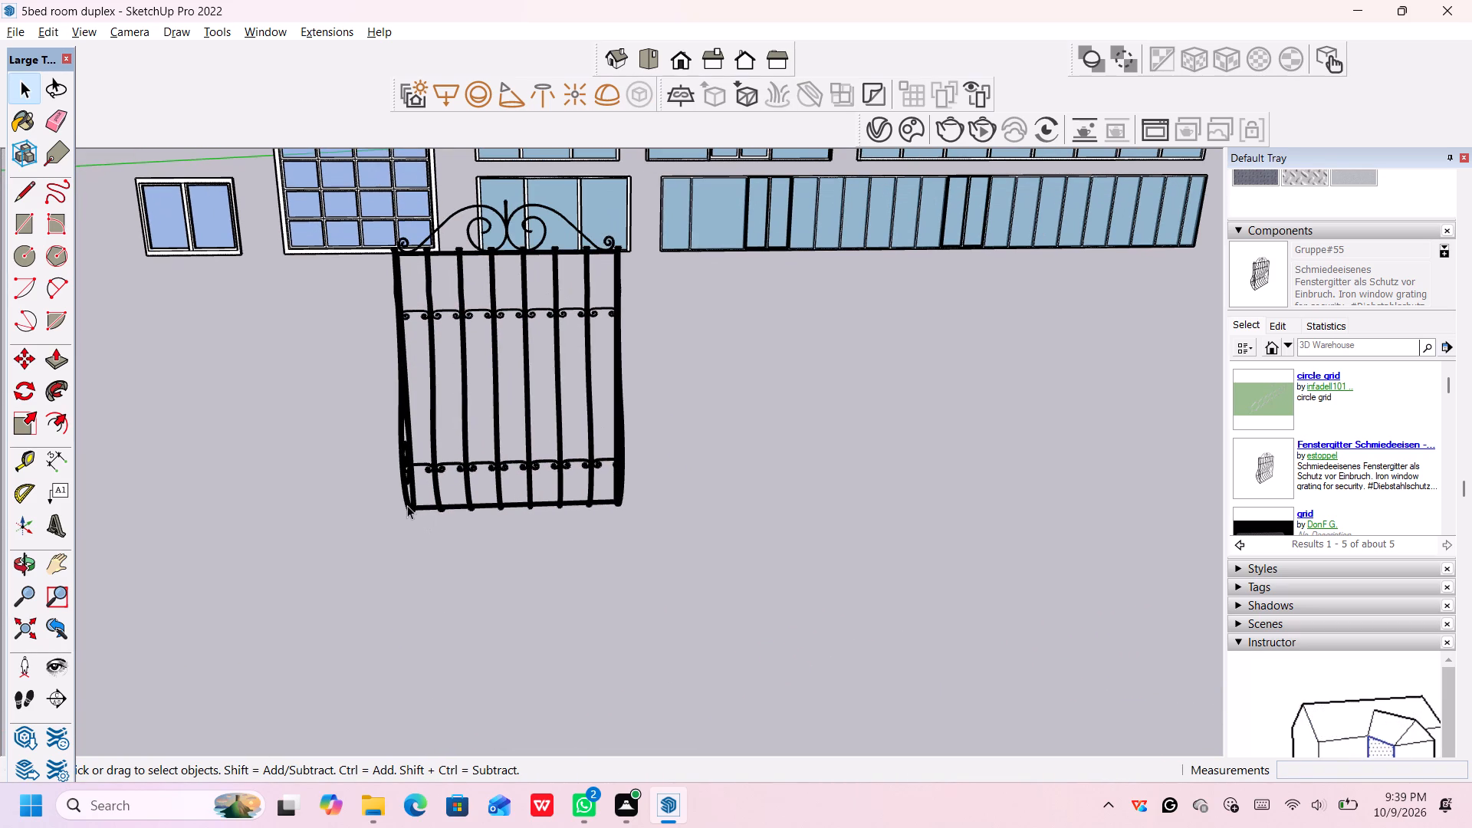
pyautogui.click(406, 505)
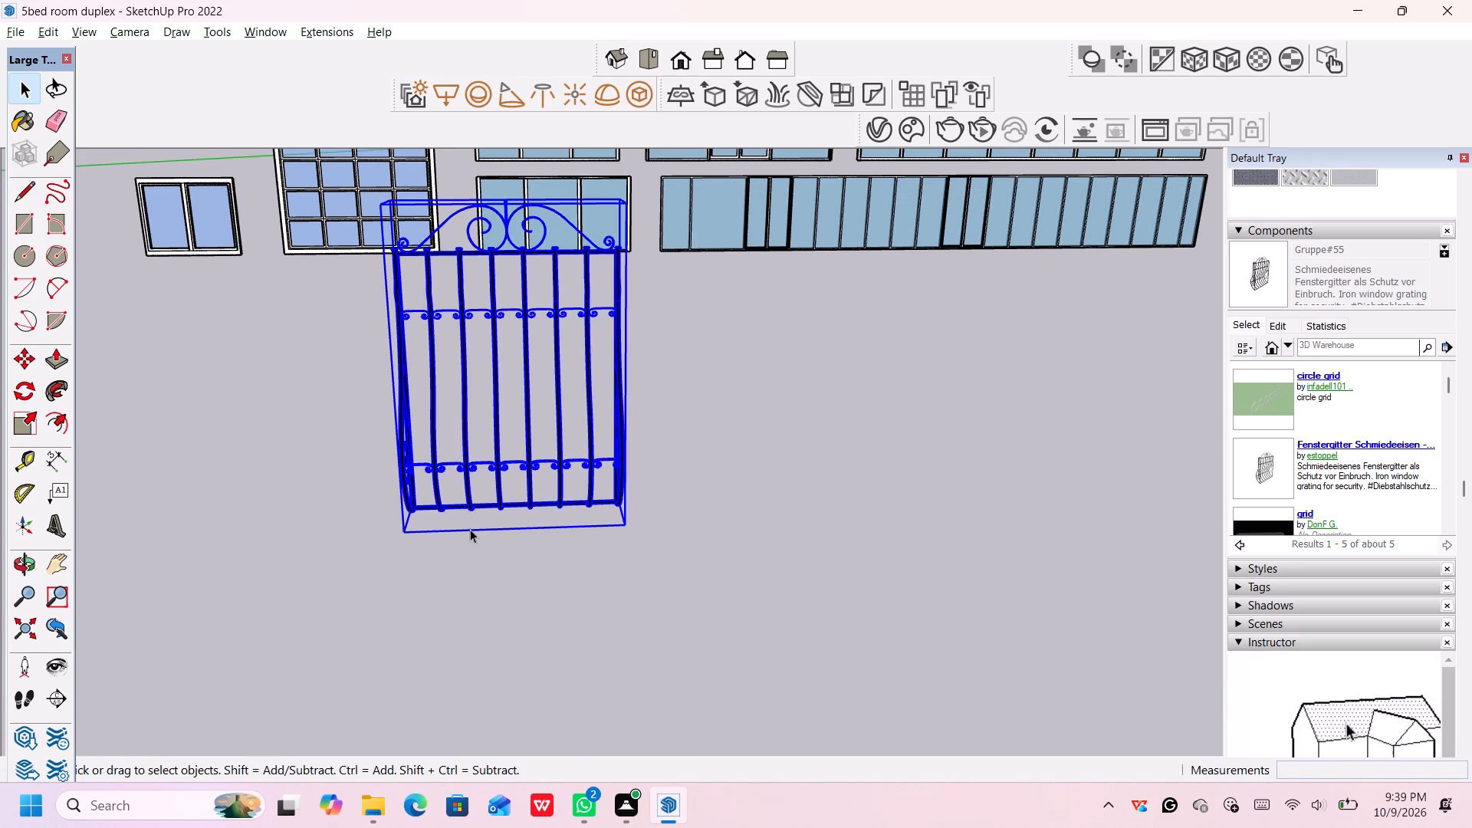
pyautogui.press('m')
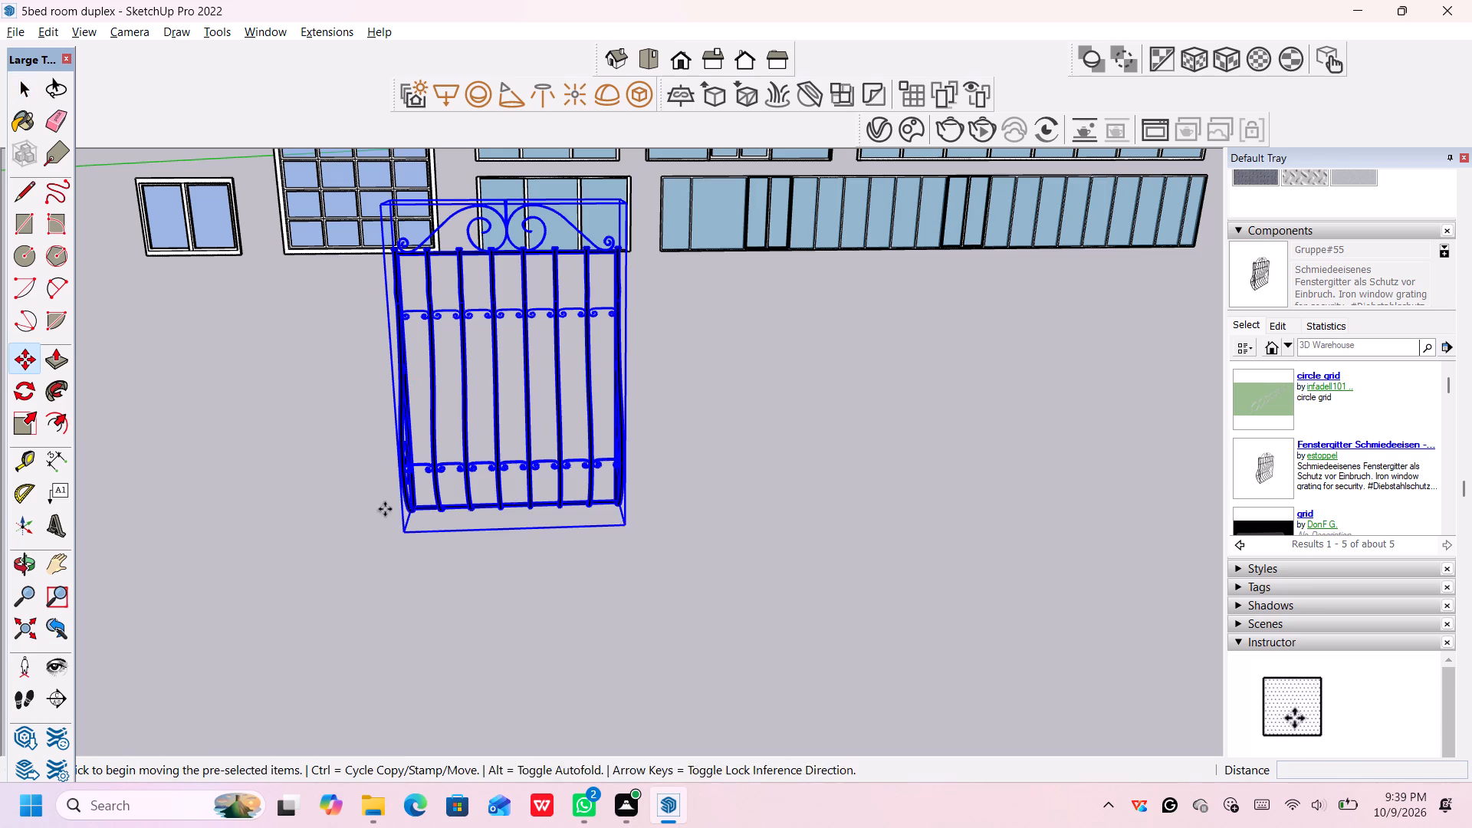
pyautogui.click(405, 514)
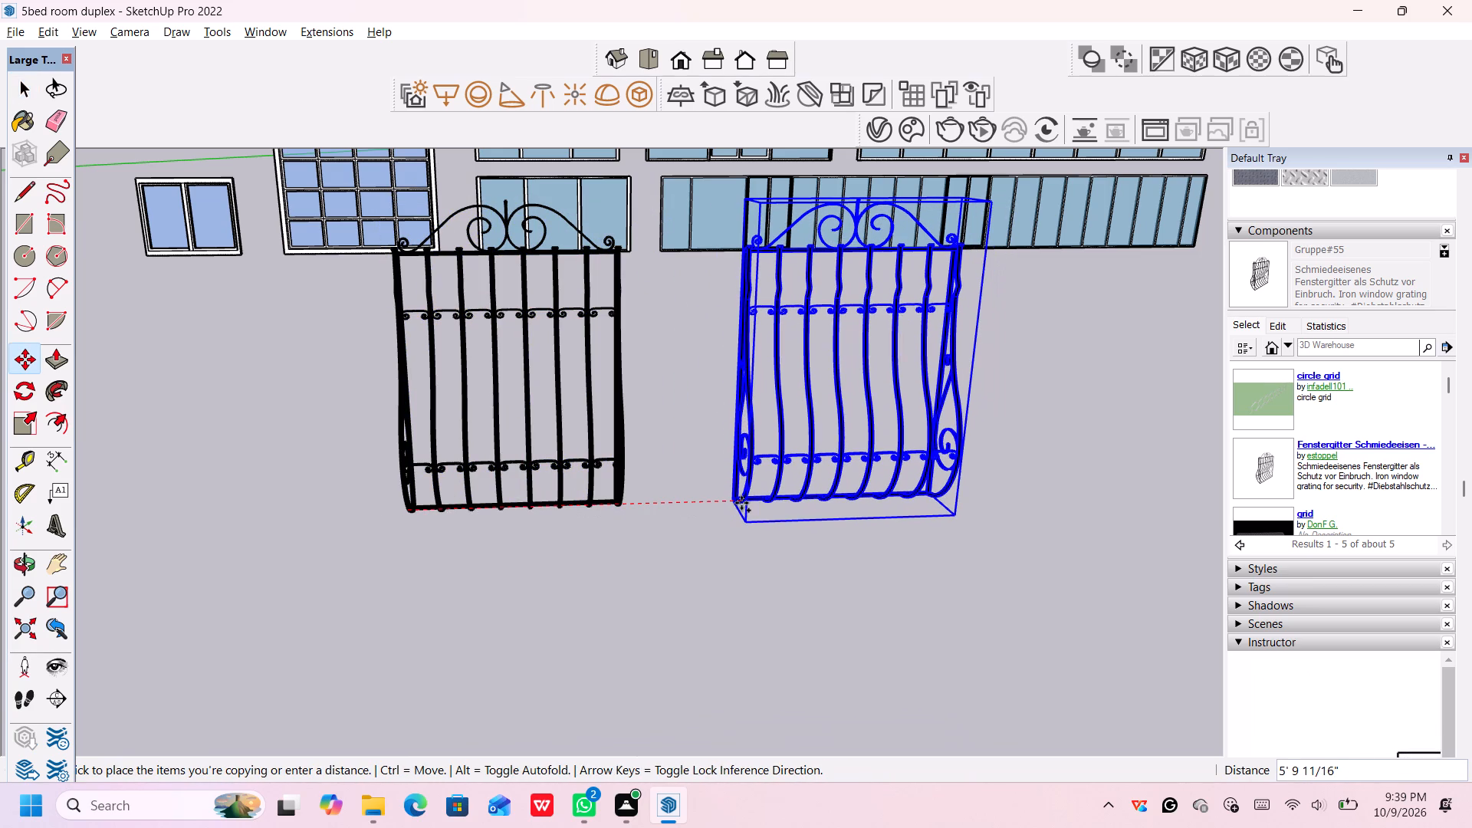
pyautogui.click(741, 503)
pyautogui.scroll(-6, 812, 534)
pyautogui.moveTo(811, 537); pyautogui.dragTo(744, 527, button='middle')
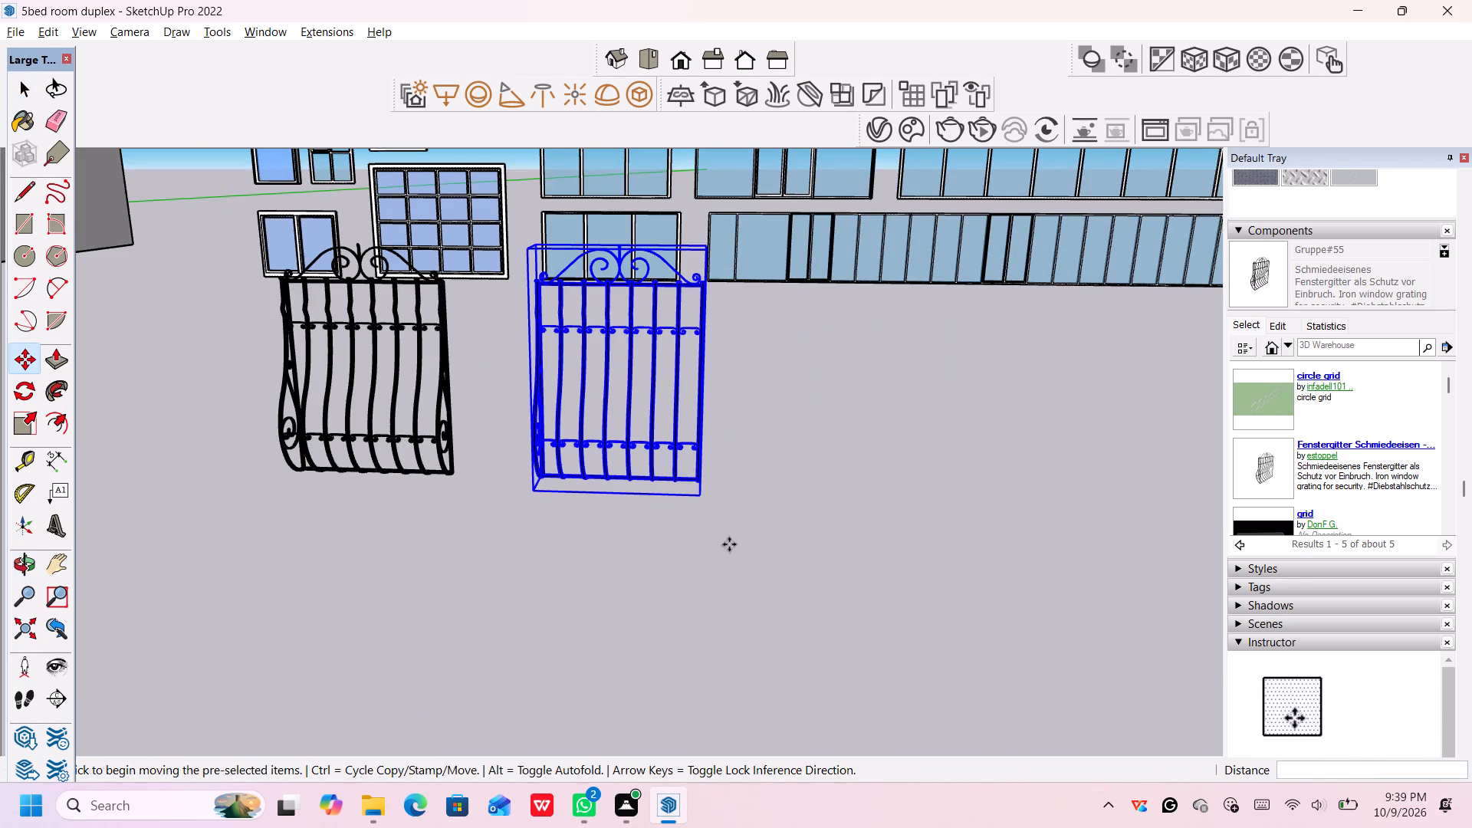
pyautogui.moveTo(721, 546); pyautogui.dragTo(728, 555, button='middle')
pyautogui.press('space')
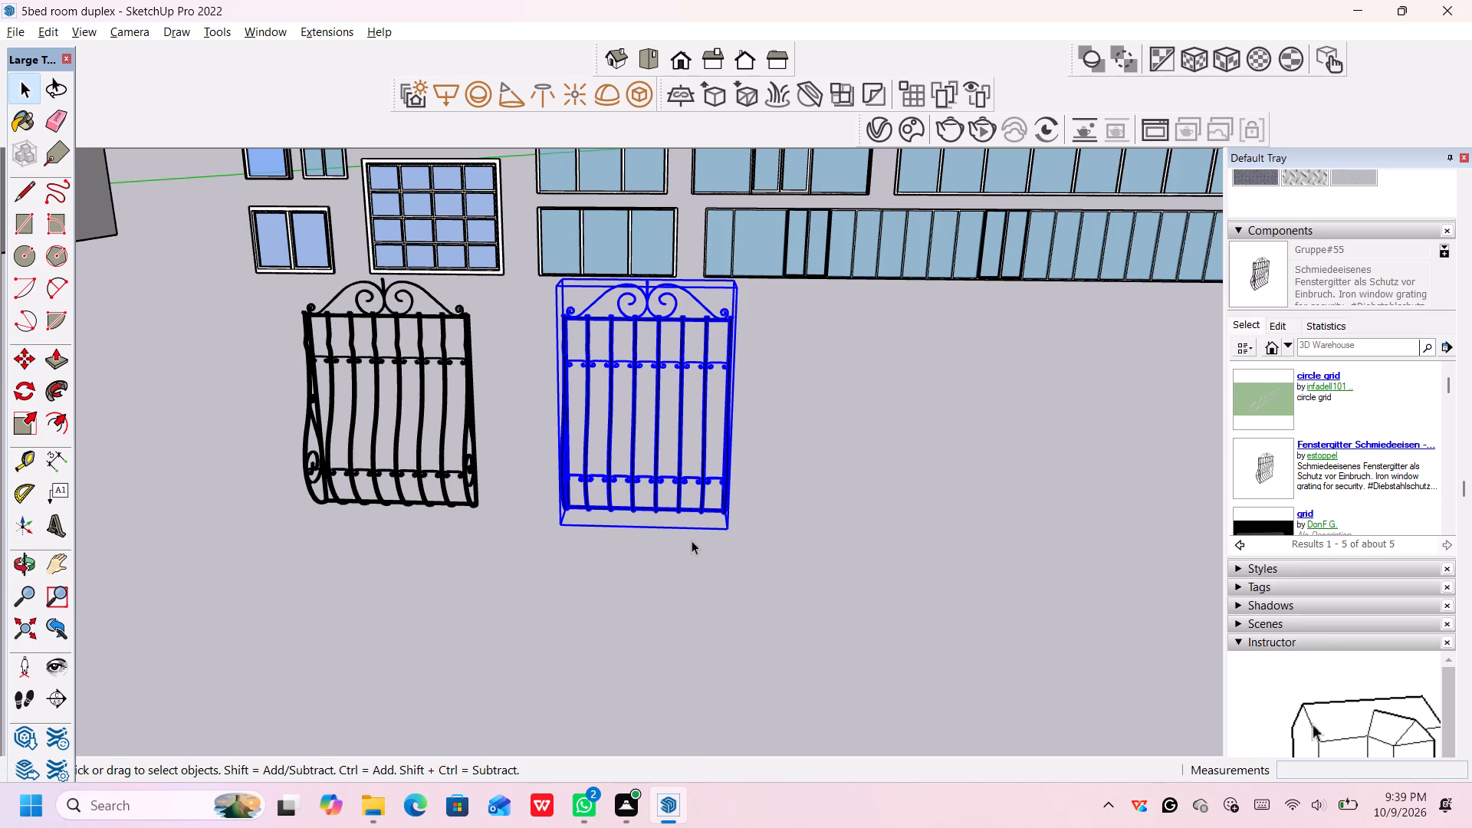
# Rotate the copied window grating about 90° around the vertical axis so it stands perpendicular to the original.
pyautogui.click(26, 395)
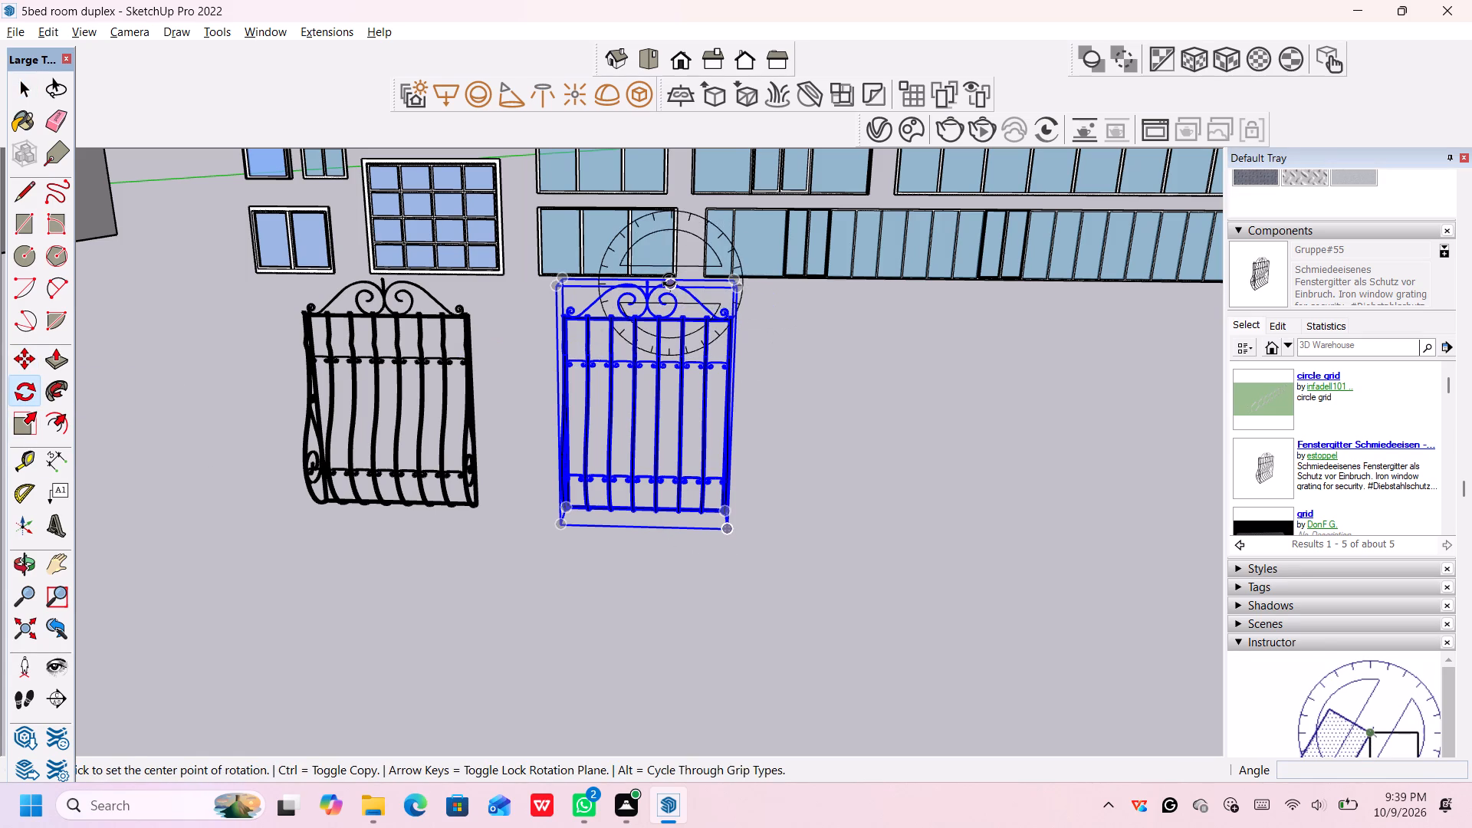
pyautogui.click(678, 292)
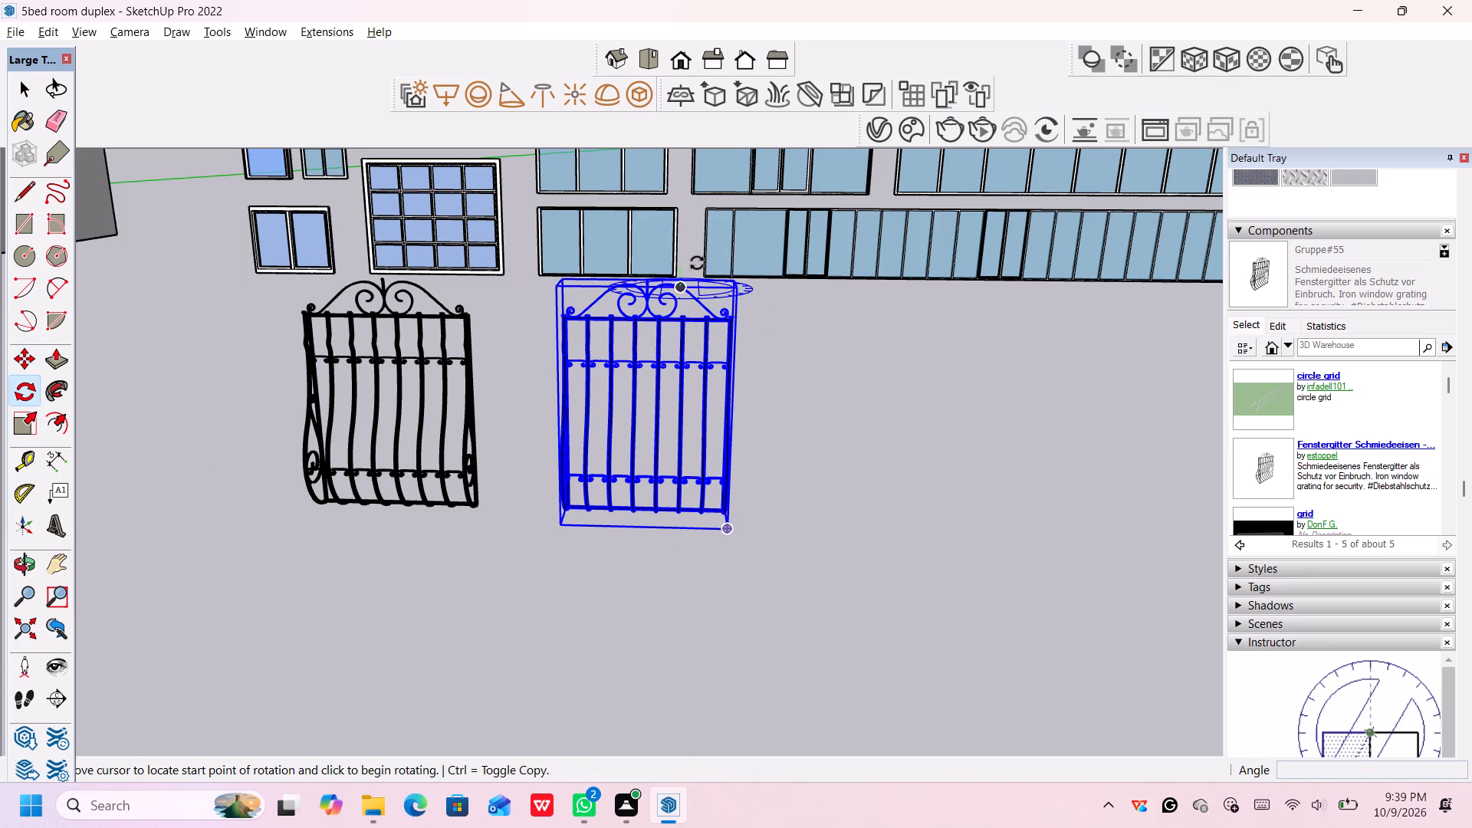
pyautogui.click(744, 292)
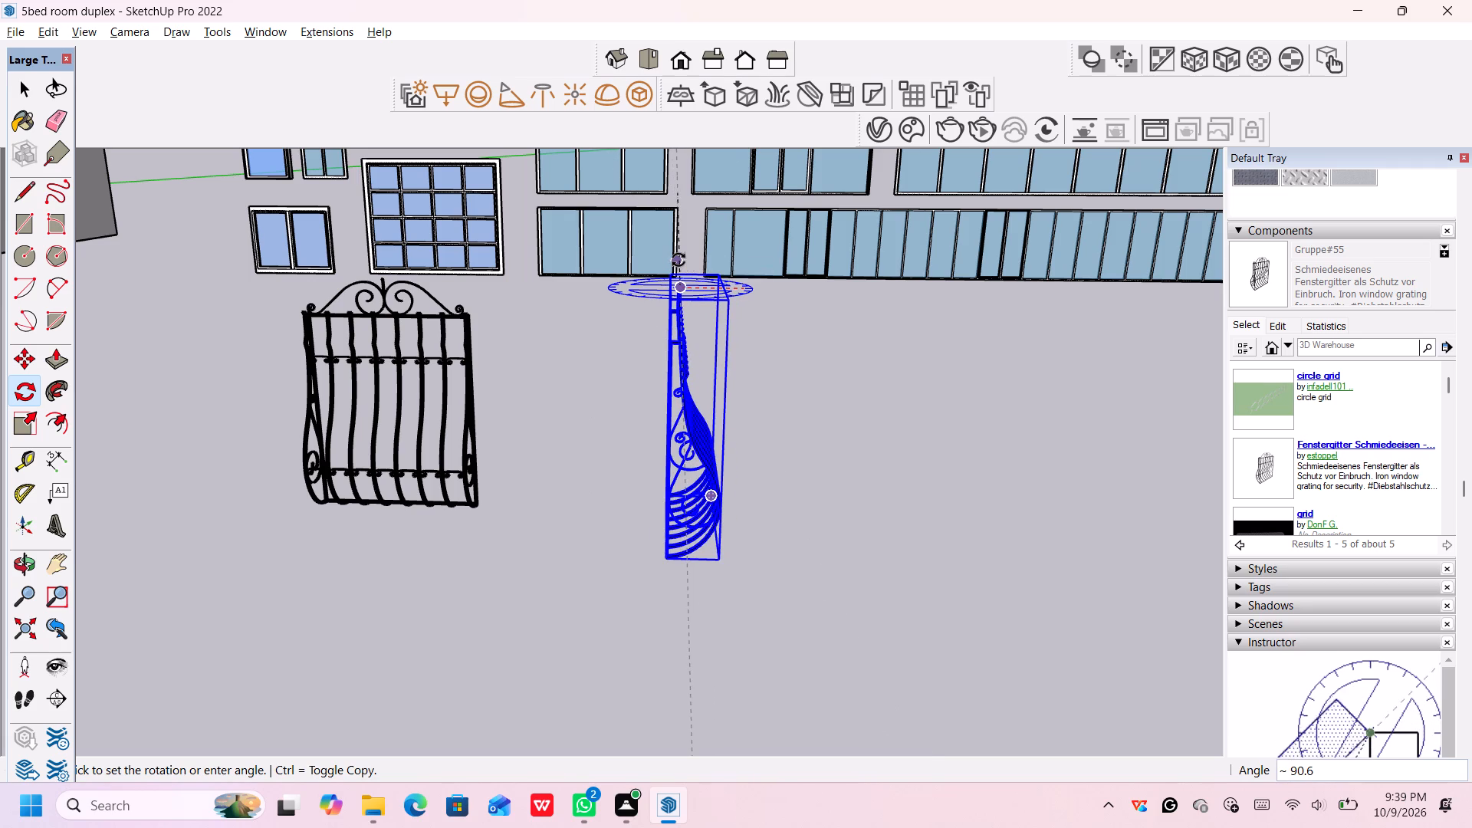
pyautogui.click(678, 260)
pyautogui.scroll(1, 738, 375)
pyautogui.scroll(-2, 748, 399)
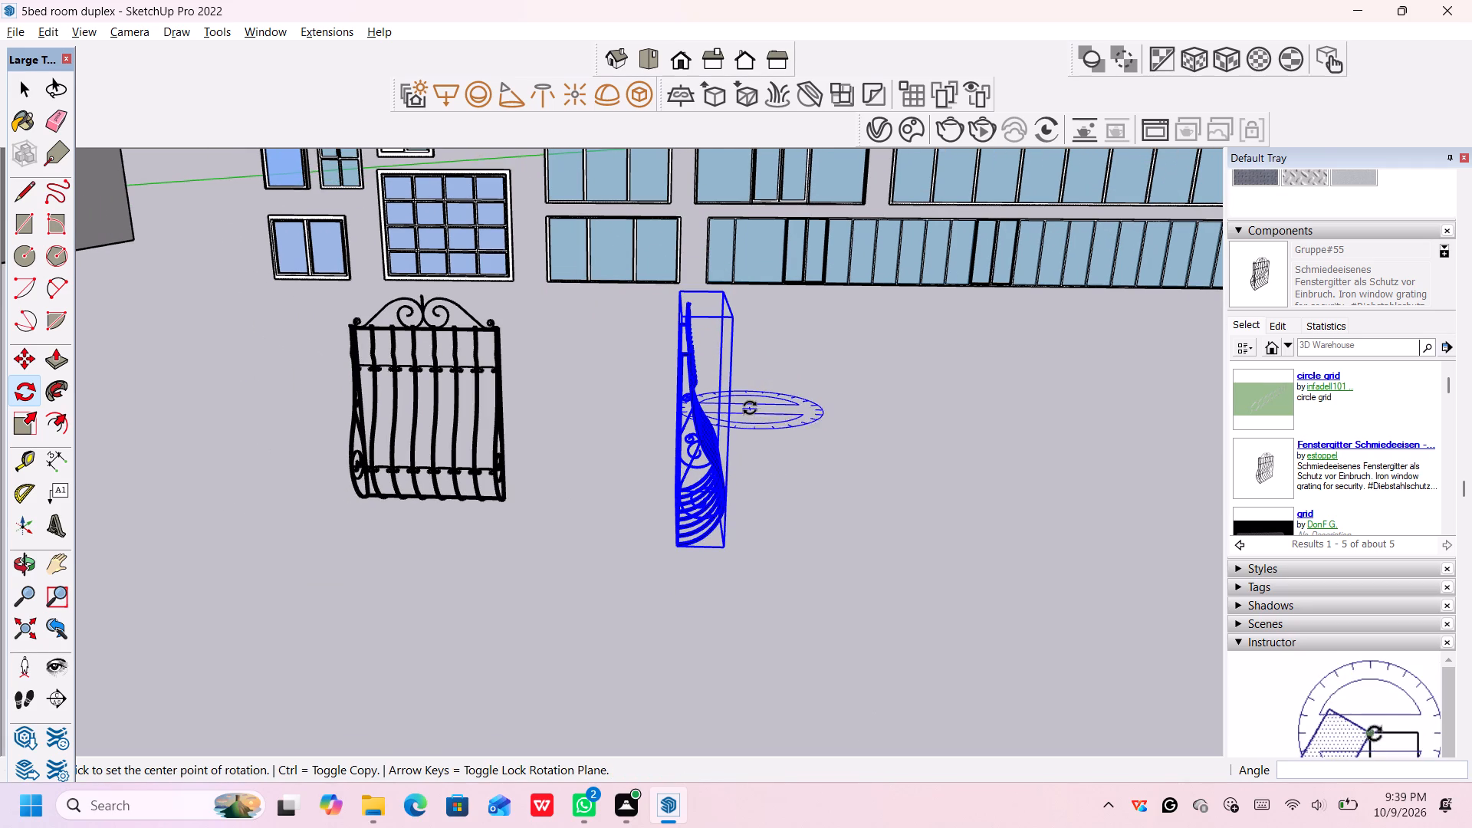
pyautogui.press('space')
# Move the original window grating about 74' to the lower corner of the front opening above the tall glazed window.
pyautogui.moveTo(573, 565); pyautogui.dragTo(611, 506, button='middle')
pyautogui.scroll(-7, 608, 511)
pyautogui.moveTo(622, 396); pyautogui.dragTo(620, 505, button='middle')
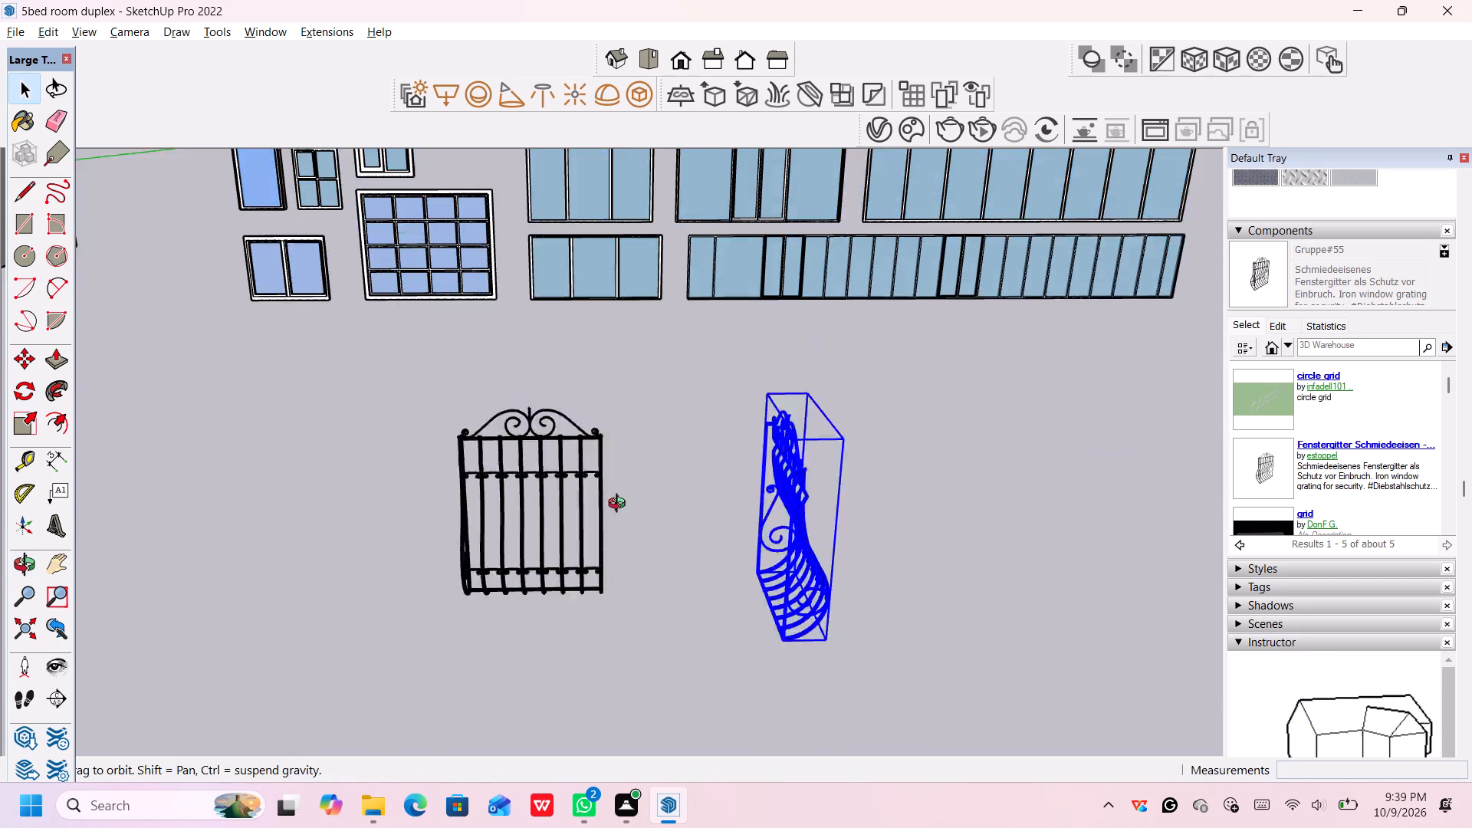
pyautogui.moveTo(620, 505); pyautogui.dragTo(621, 515, button='middle')
pyautogui.scroll(-12, 616, 515)
pyautogui.scroll(-7, 601, 590)
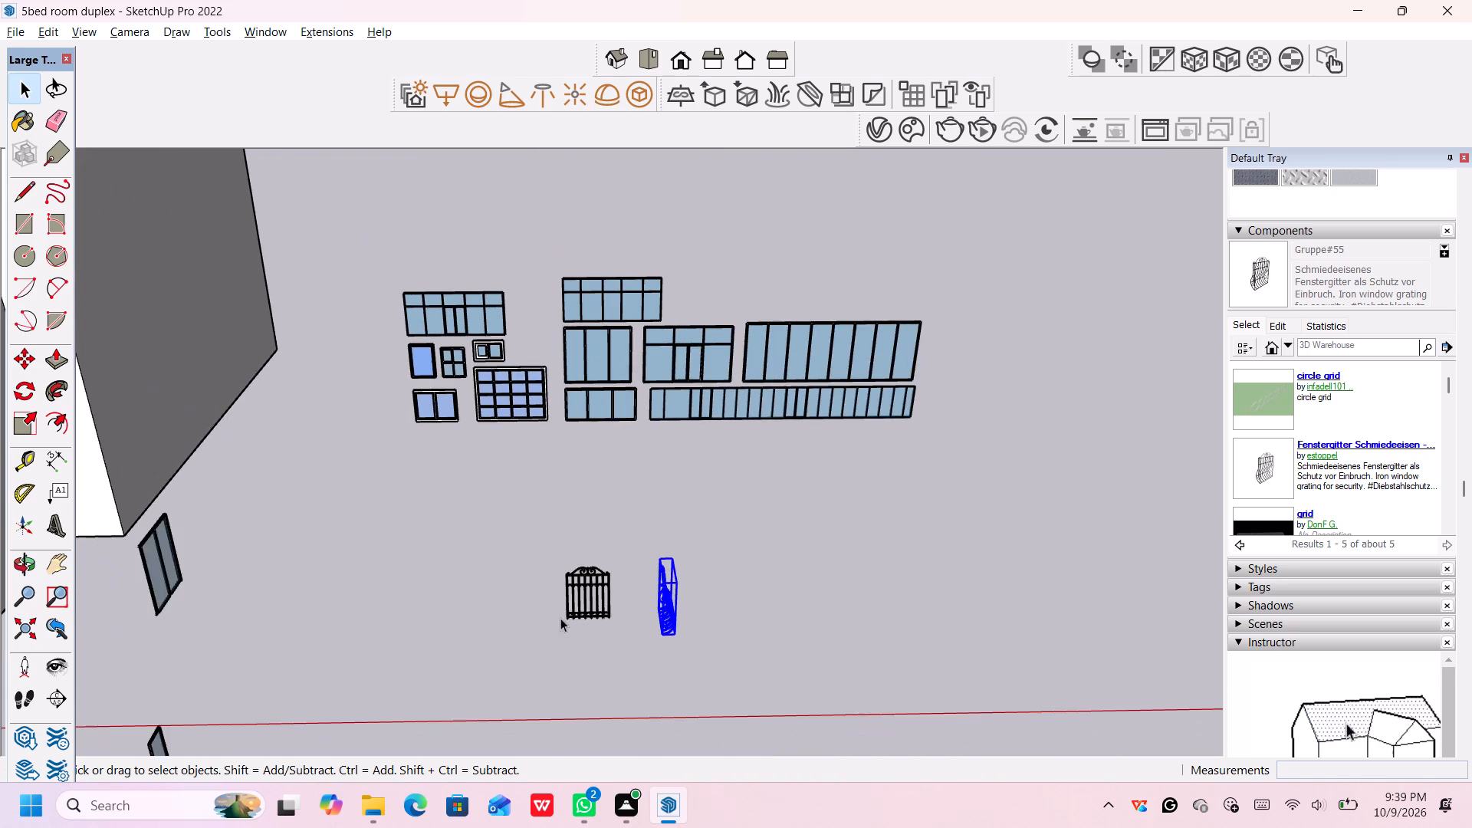
pyautogui.scroll(-5, 560, 618)
pyautogui.moveTo(560, 618); pyautogui.dragTo(578, 601, button='middle')
pyautogui.scroll(6, 577, 605)
pyautogui.click(577, 604)
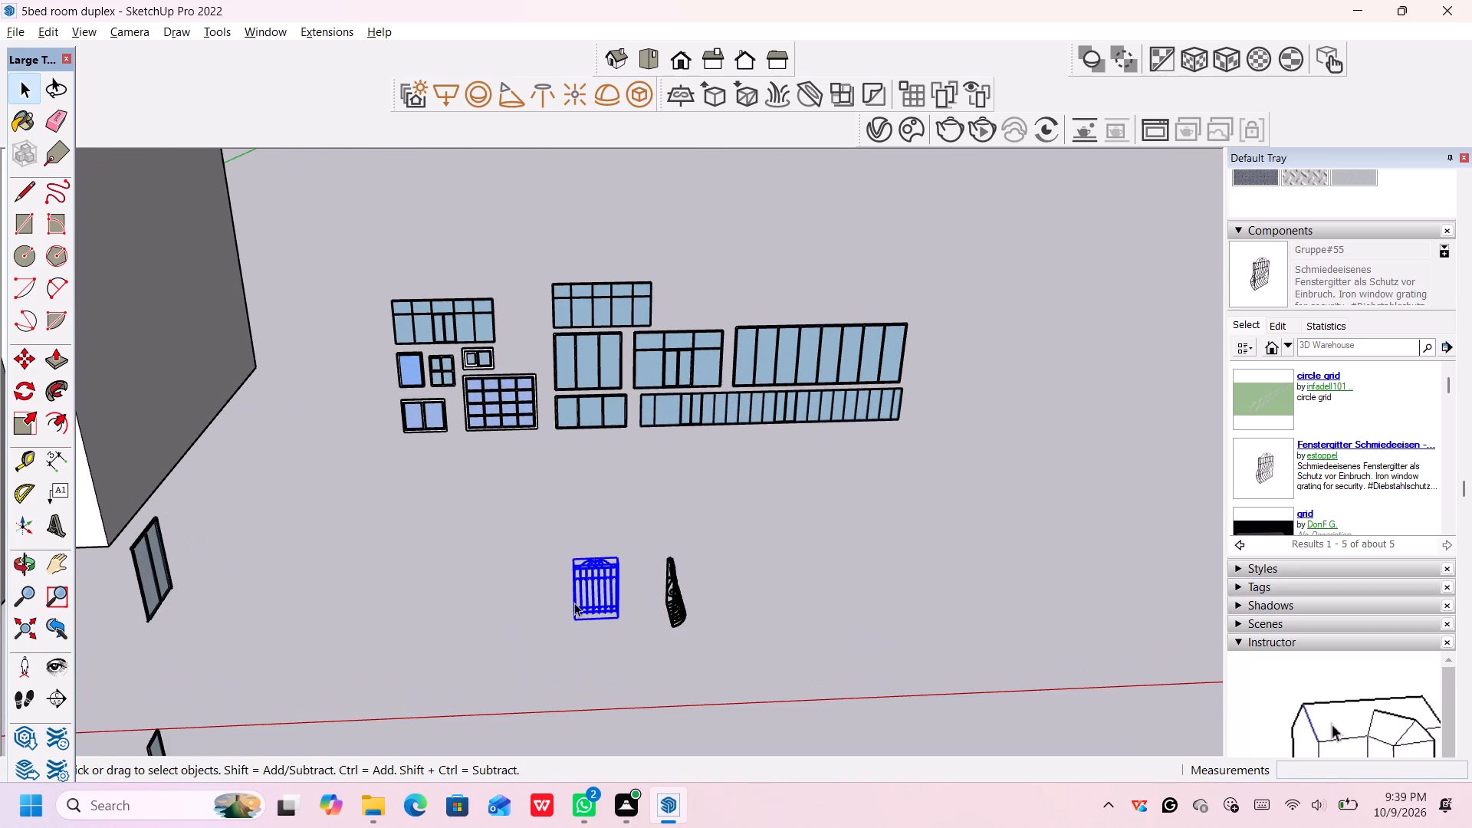
pyautogui.moveTo(575, 625); pyautogui.dragTo(586, 547, button='middle')
pyautogui.scroll(6, 588, 563)
pyautogui.press('m')
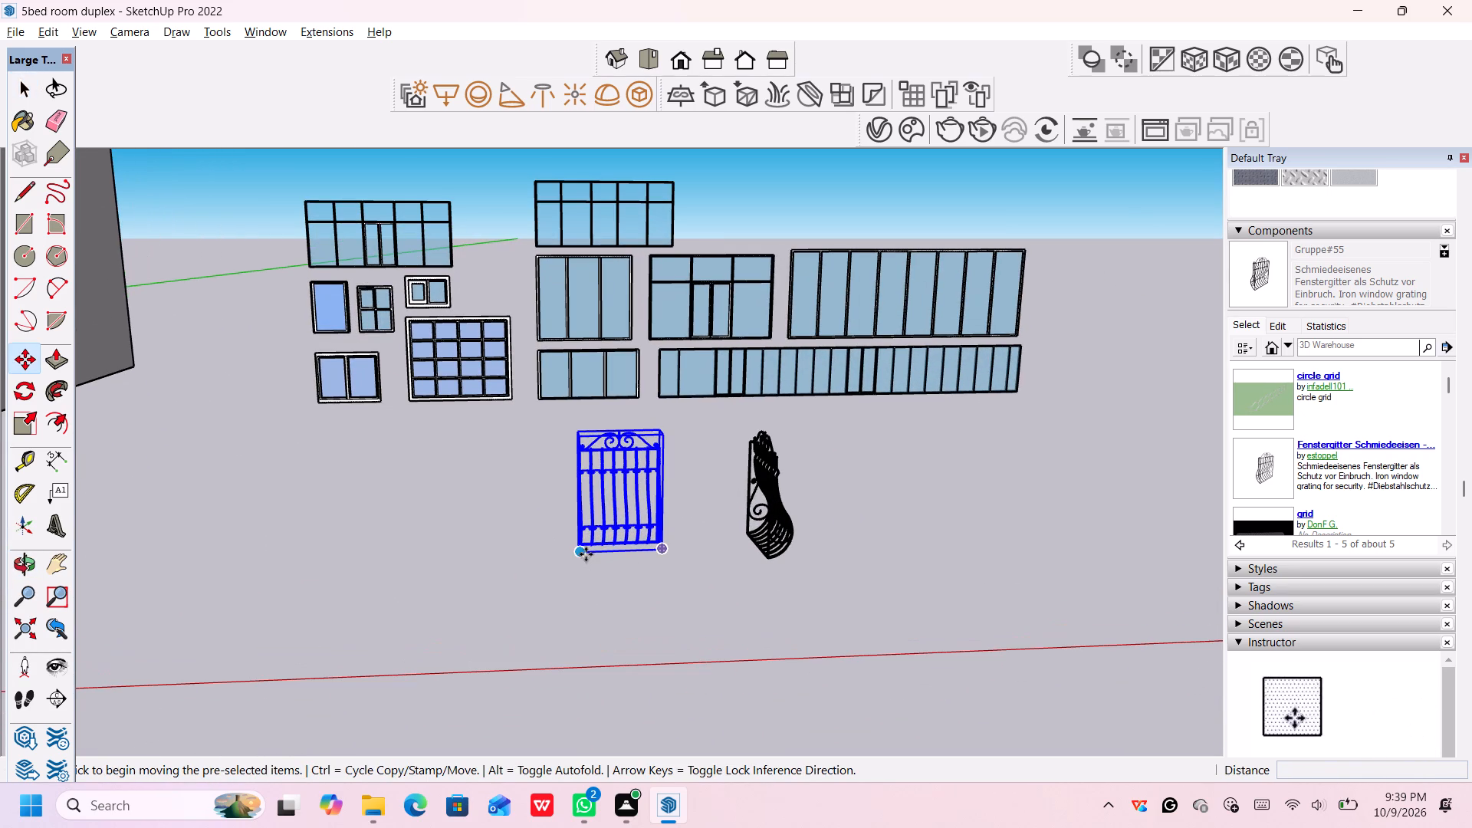
pyautogui.click(583, 553)
pyautogui.scroll(-18, 547, 429)
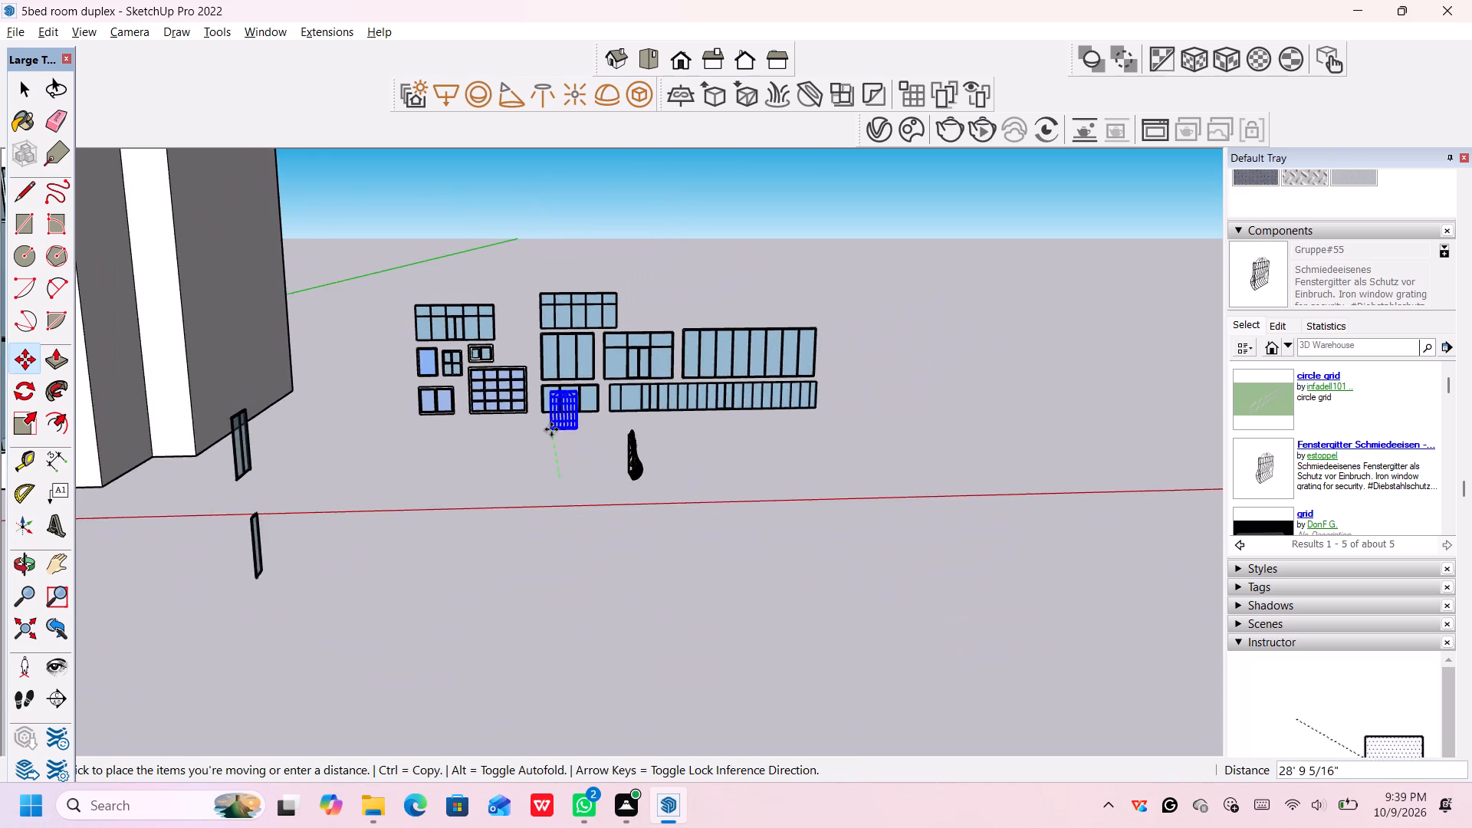
pyautogui.scroll(-9, 551, 429)
pyautogui.scroll(6, 248, 274)
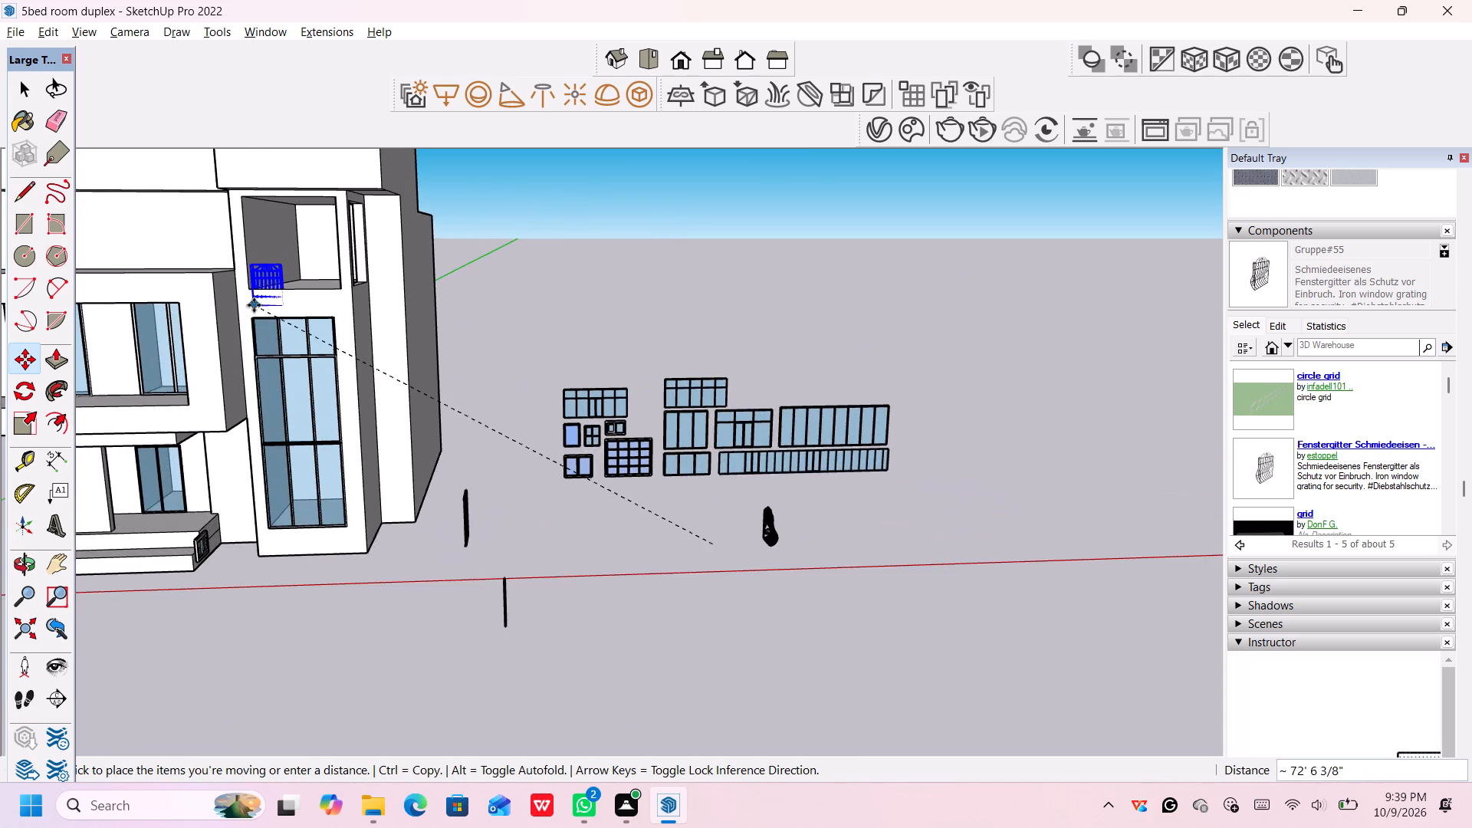
pyautogui.moveTo(254, 305); pyautogui.dragTo(305, 356, button='middle')
pyautogui.scroll(5, 267, 318)
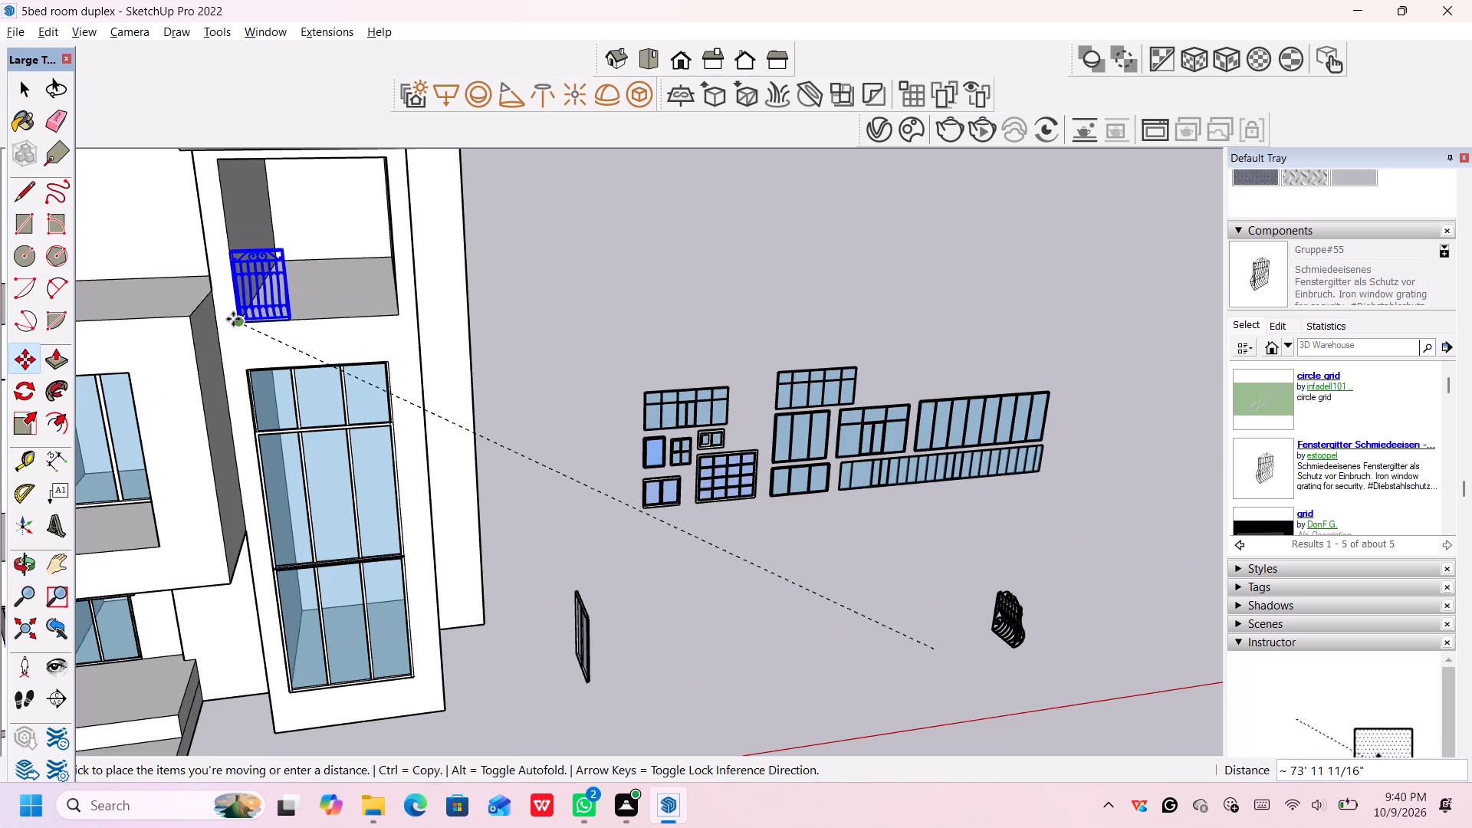
pyautogui.click(234, 319)
pyautogui.scroll(4, 284, 286)
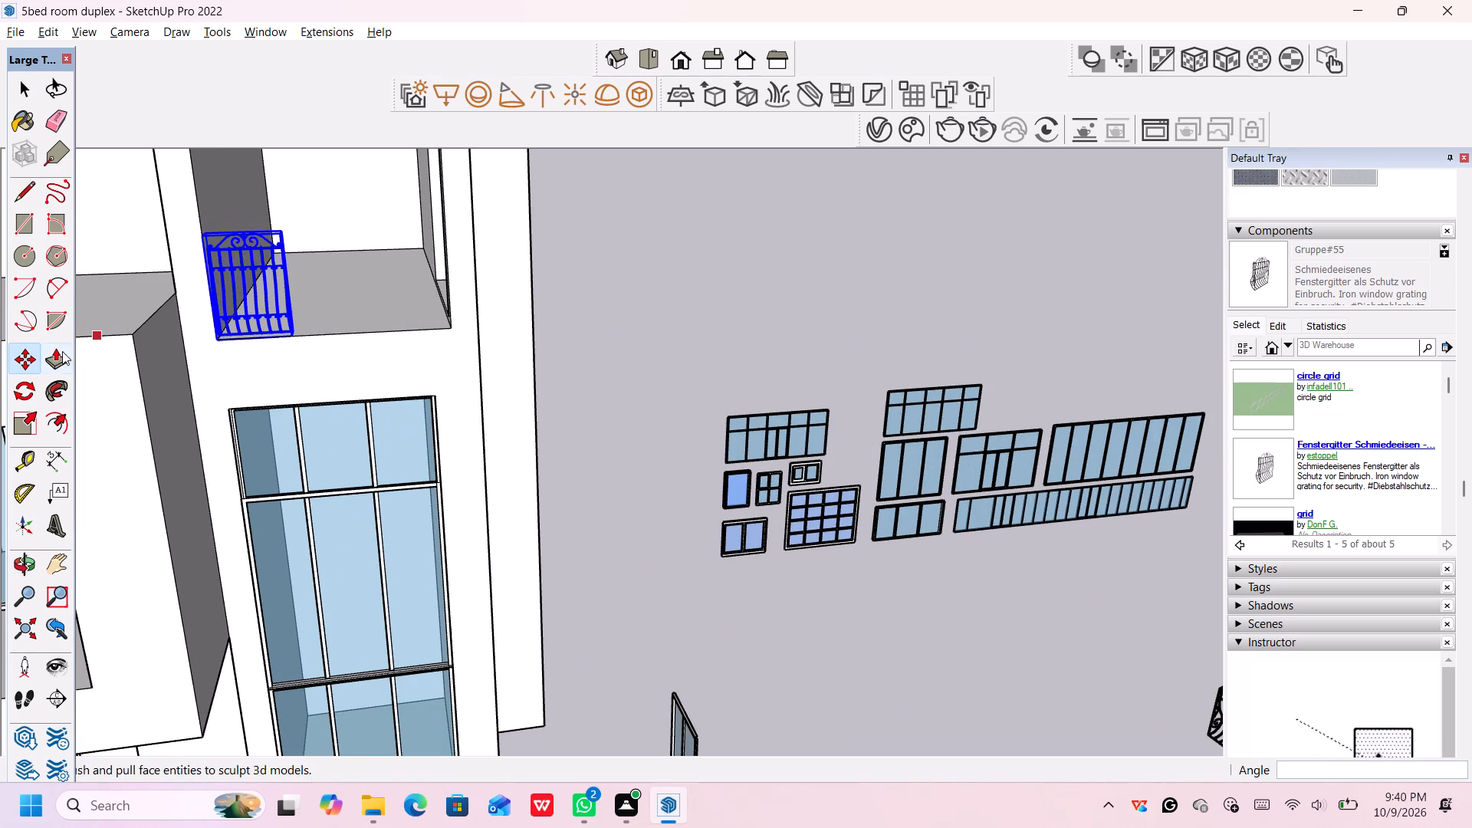
# Scale the grating in the upper front opening uniformly by about 2.20 to match the opening's height.
pyautogui.click(25, 418)
pyautogui.scroll(-1, 284, 233)
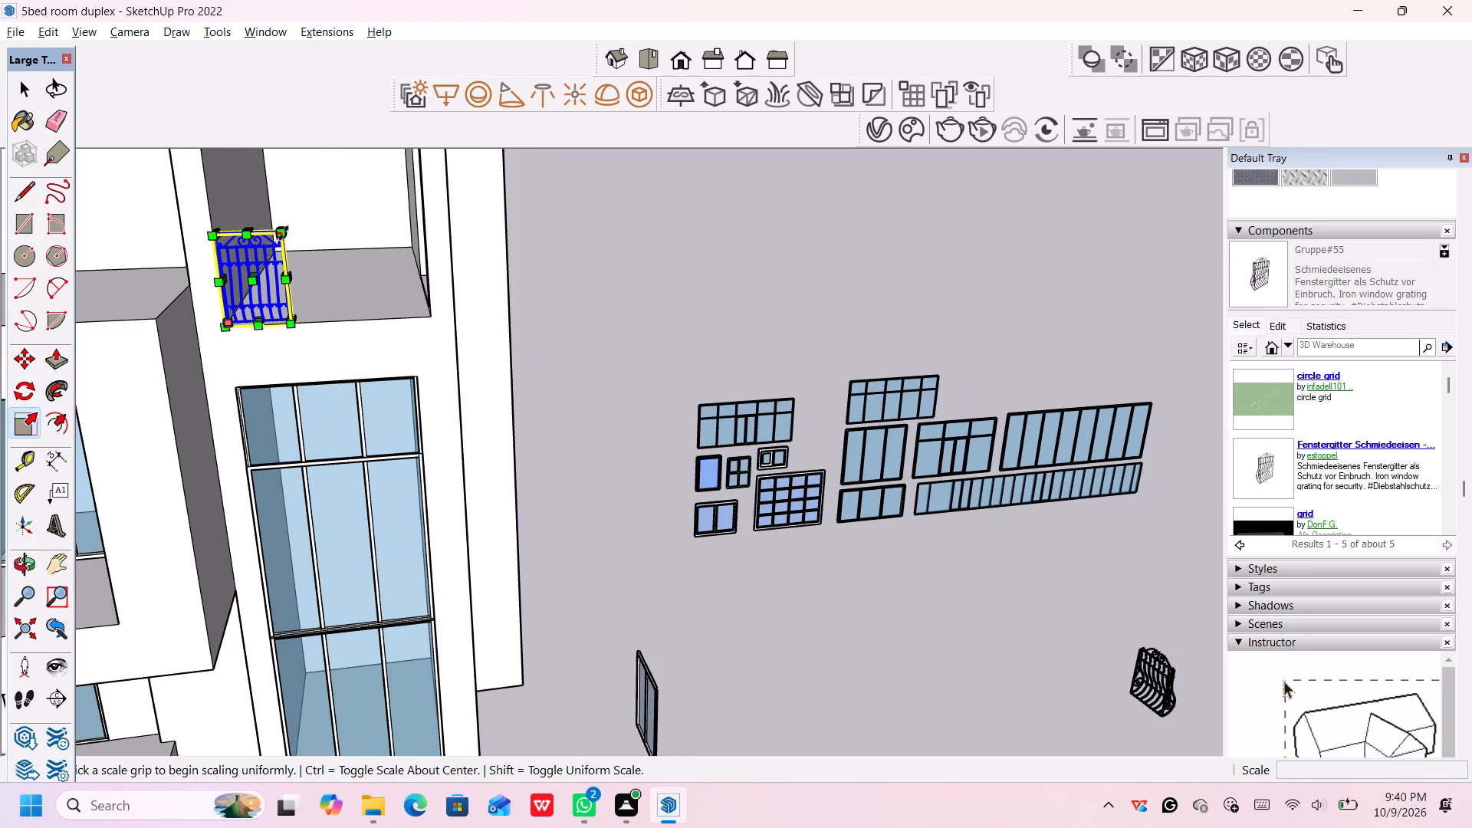
pyautogui.click(284, 233)
pyautogui.scroll(-7, 396, 166)
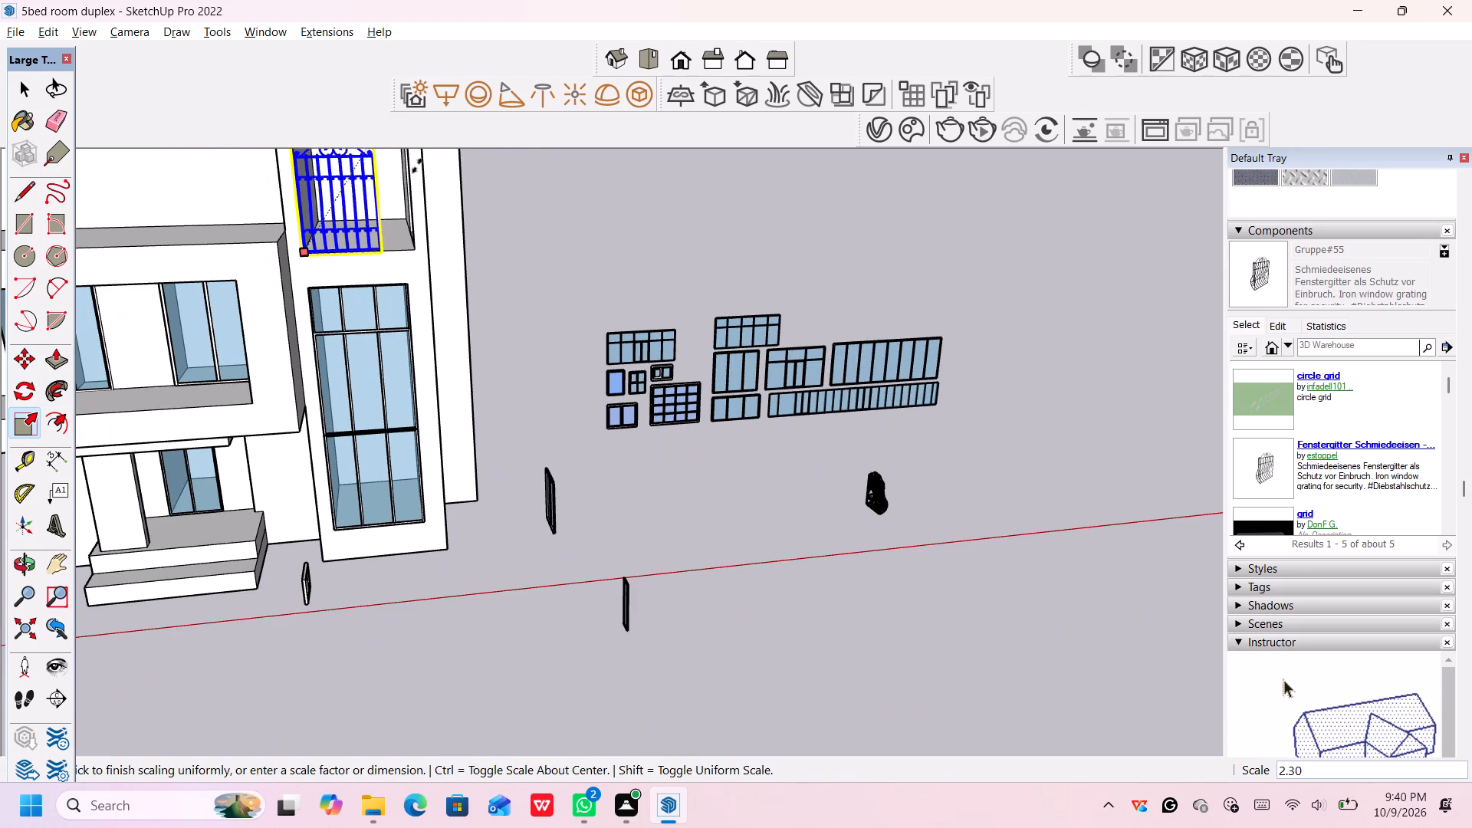
pyautogui.scroll(-4, 417, 164)
pyautogui.moveTo(416, 166); pyautogui.dragTo(396, 193, button='middle')
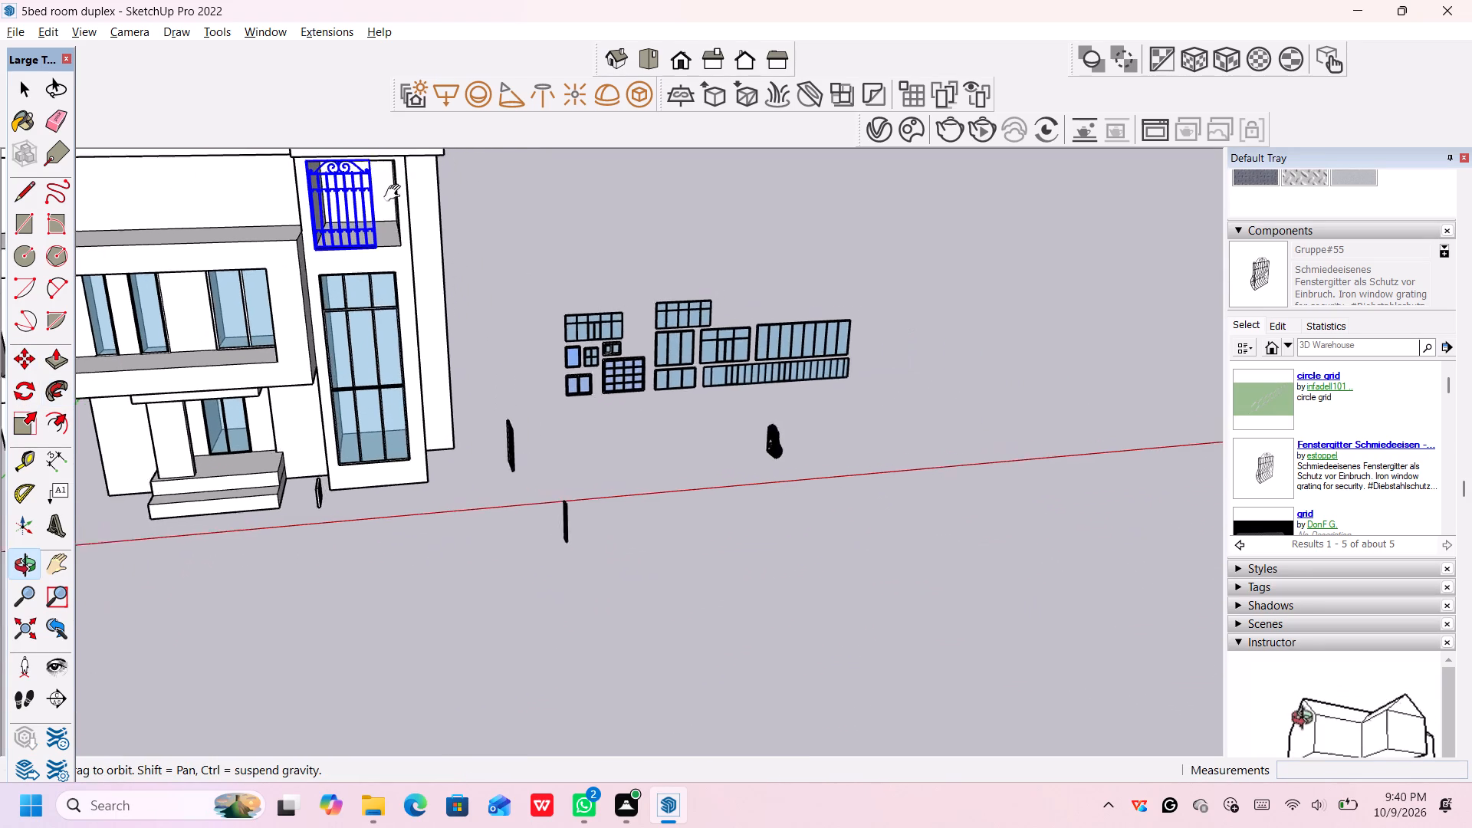
pyautogui.moveTo(396, 193); pyautogui.dragTo(383, 278, button='middle')
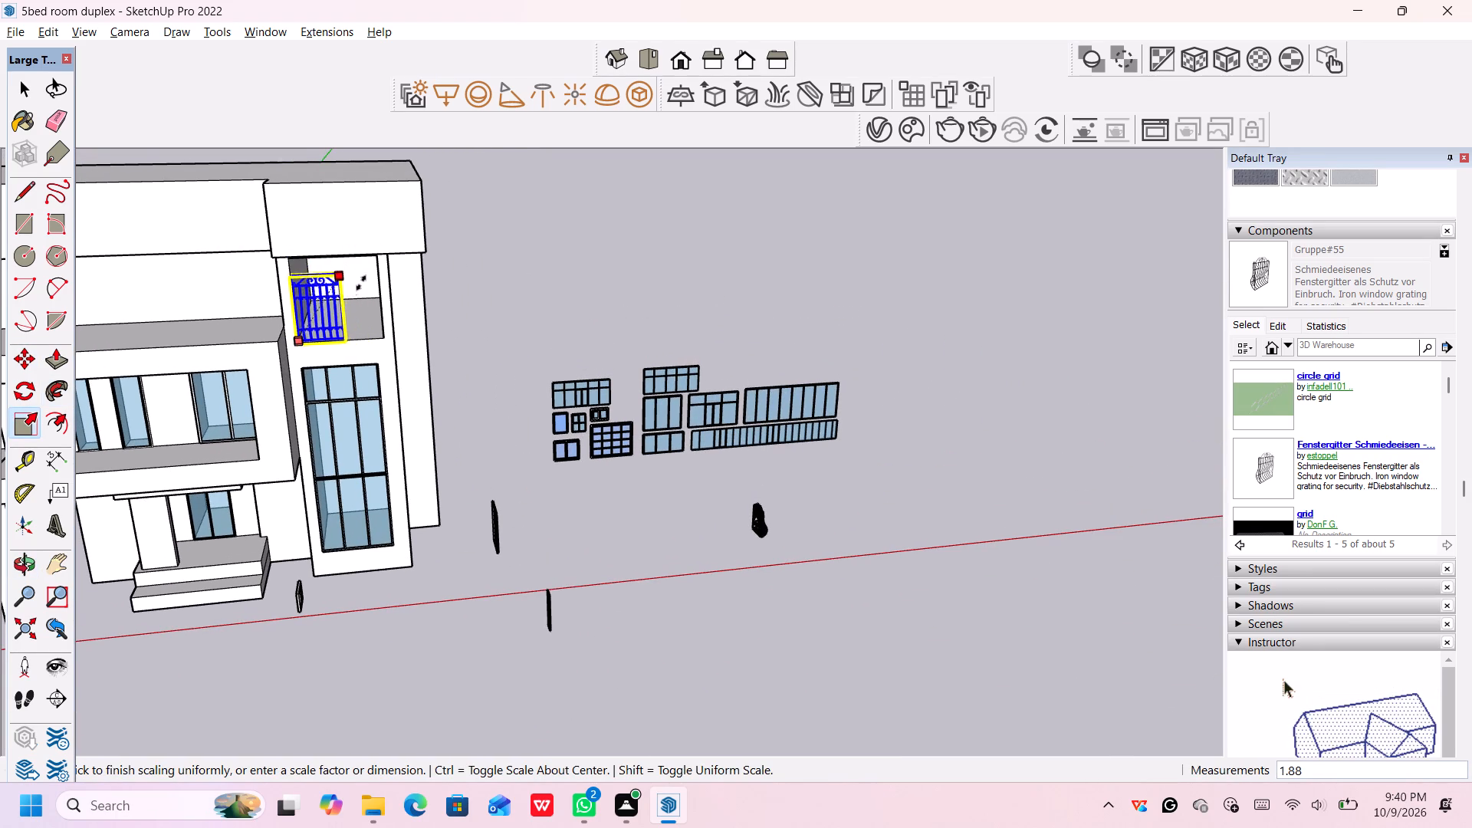
pyautogui.moveTo(376, 259); pyautogui.dragTo(372, 129, button='middle')
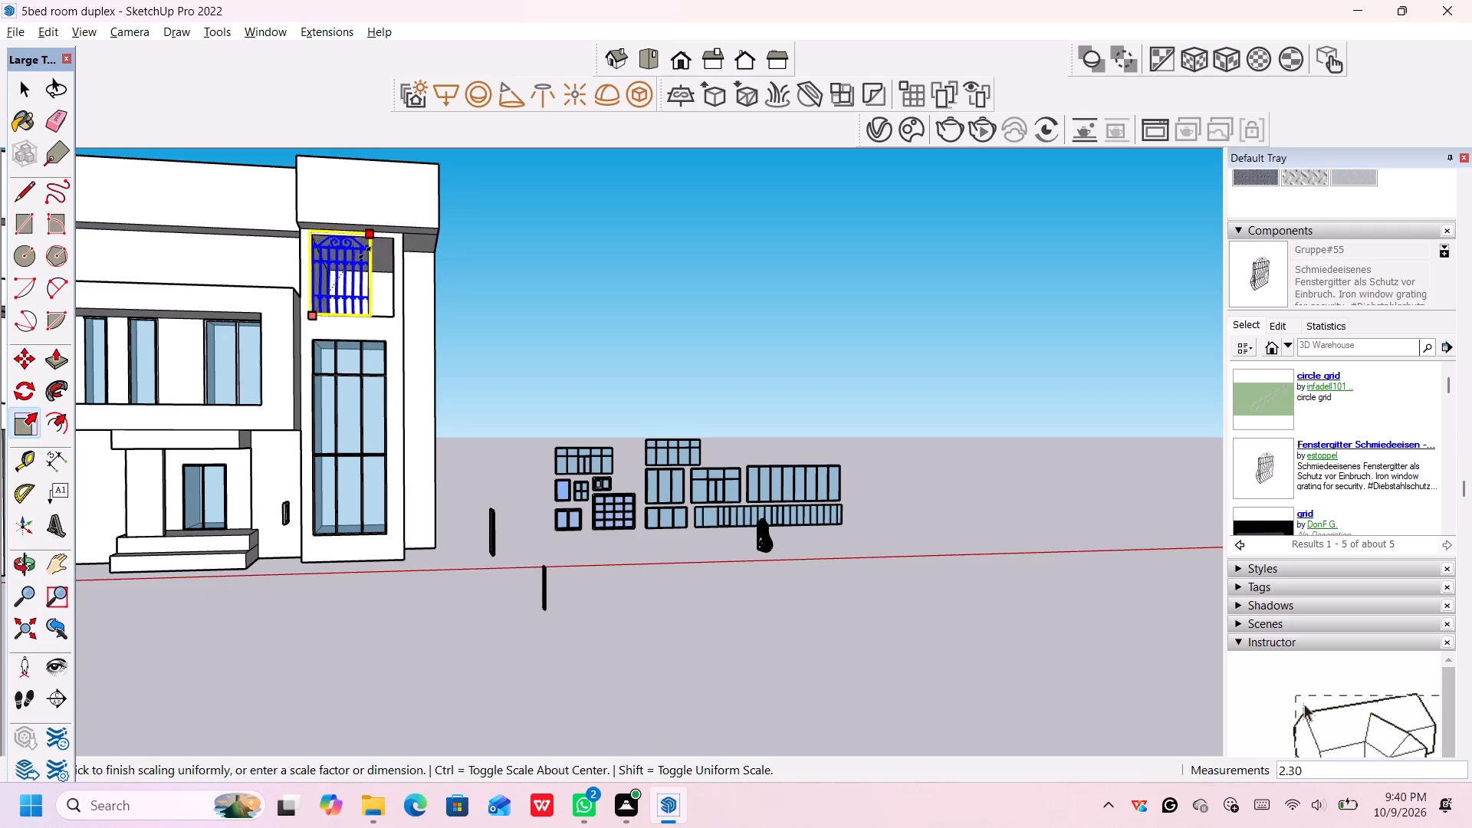
pyautogui.click(370, 239)
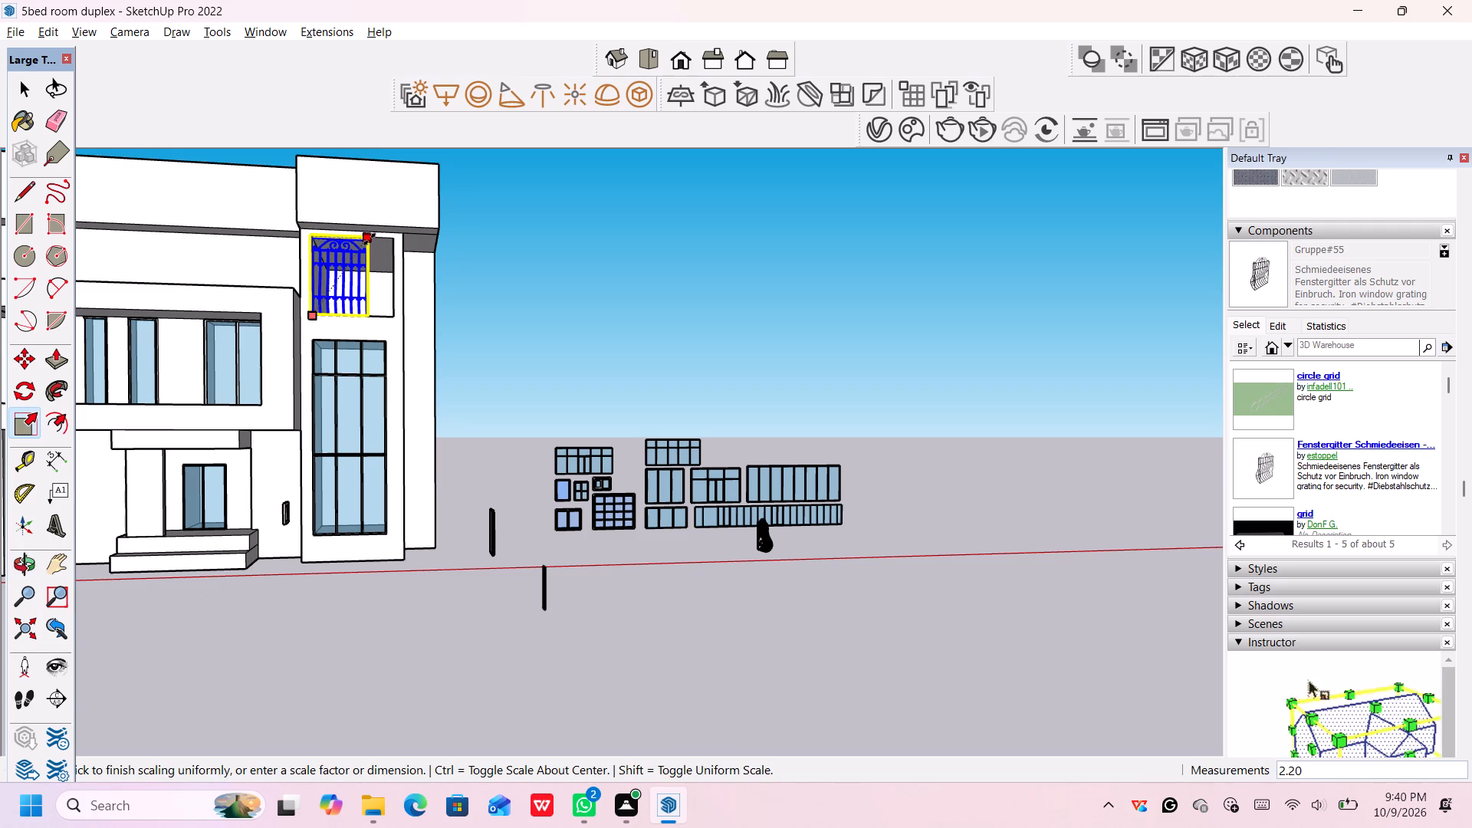
# Stretch the grating sideways until it spans the full width of the upper front opening.
pyautogui.click(368, 276)
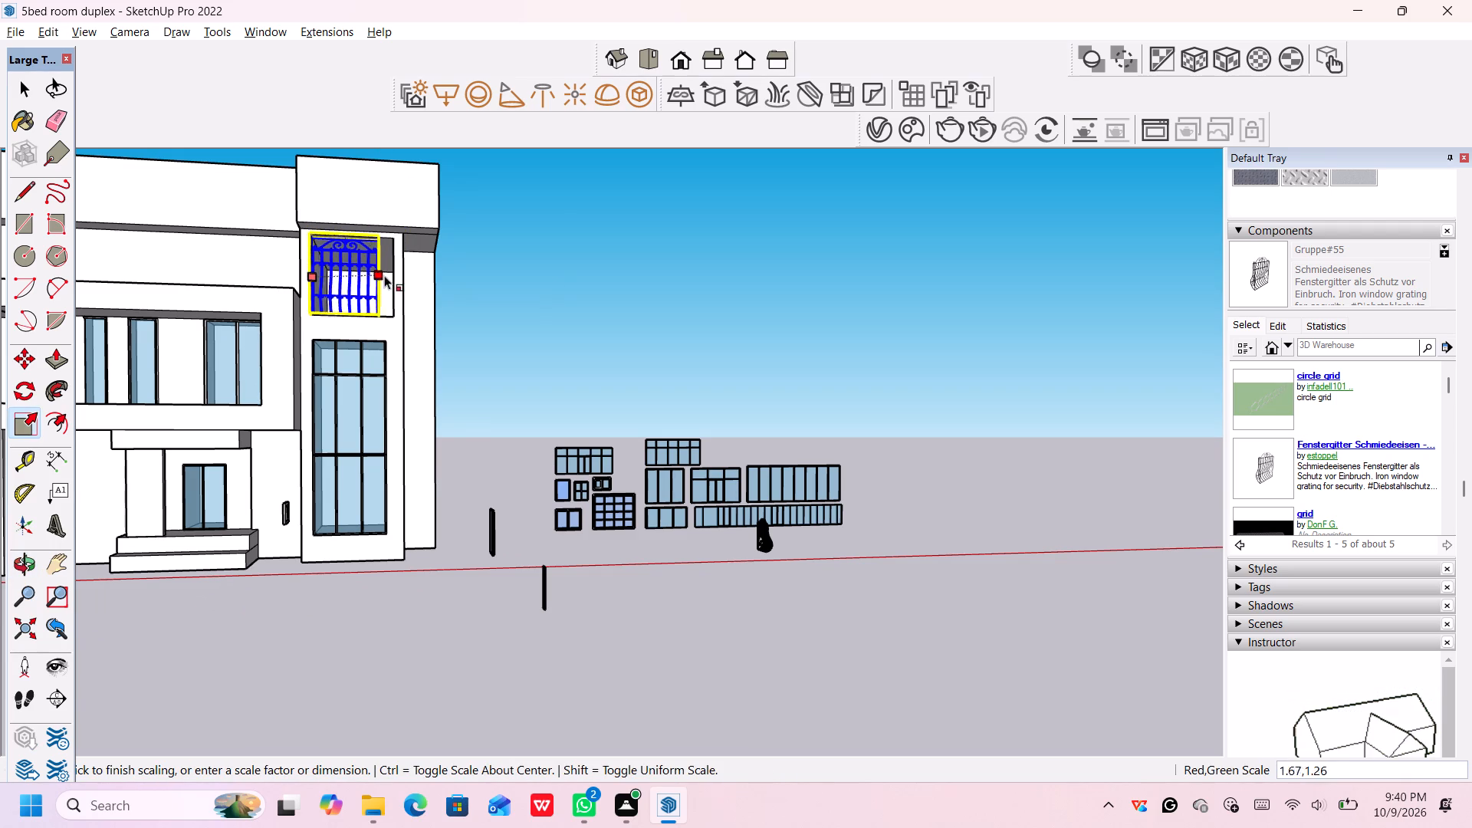
pyautogui.click(394, 274)
# Scale the front grating's depth by 0.50 along its red axis so it projects less from the wall.
pyautogui.scroll(-2, 469, 304)
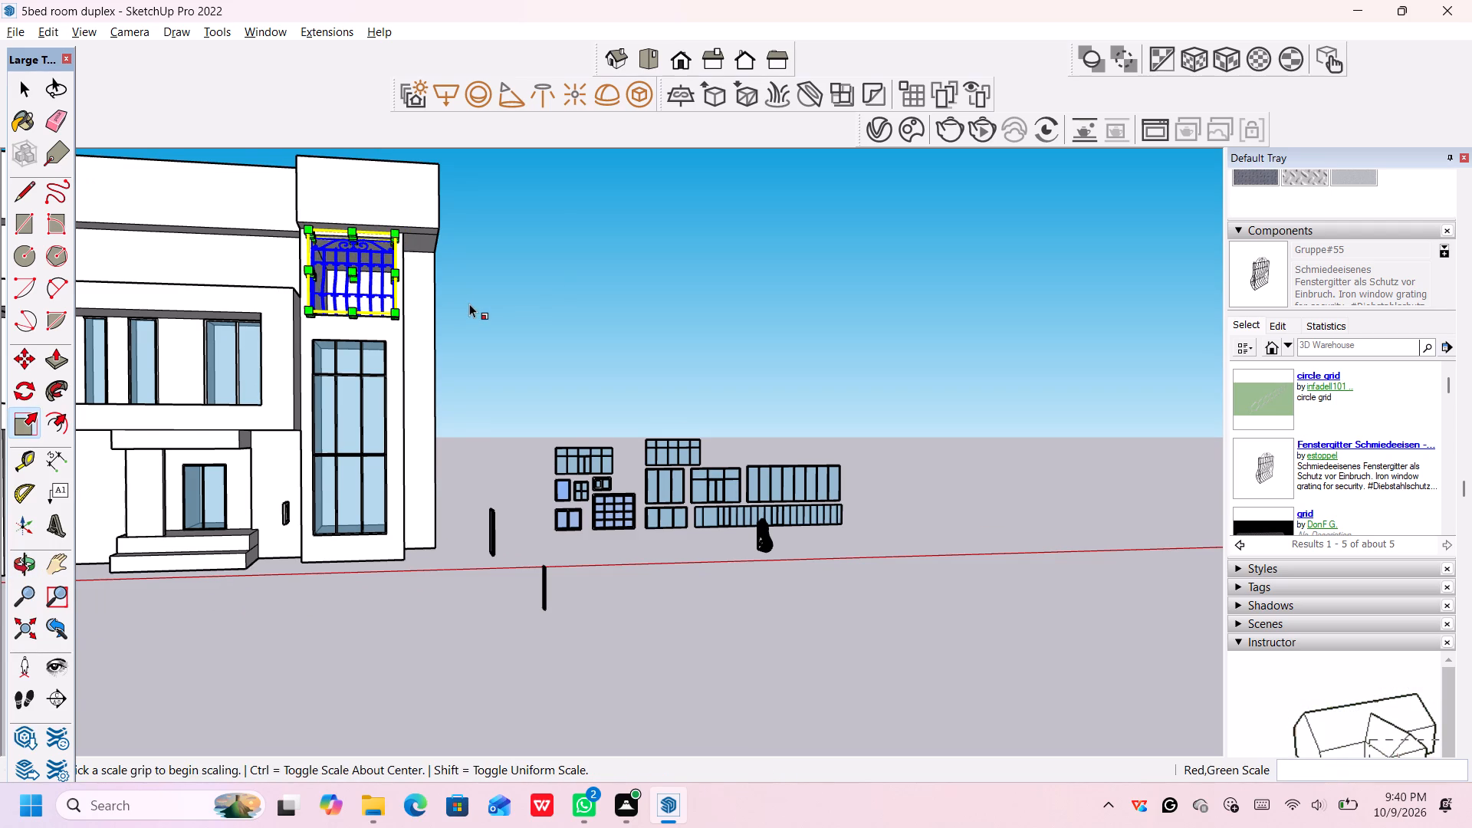
pyautogui.scroll(-1, 469, 304)
pyautogui.moveTo(479, 317); pyautogui.dragTo(320, 380, button='middle')
pyautogui.moveTo(514, 316); pyautogui.dragTo(508, 317, button='middle')
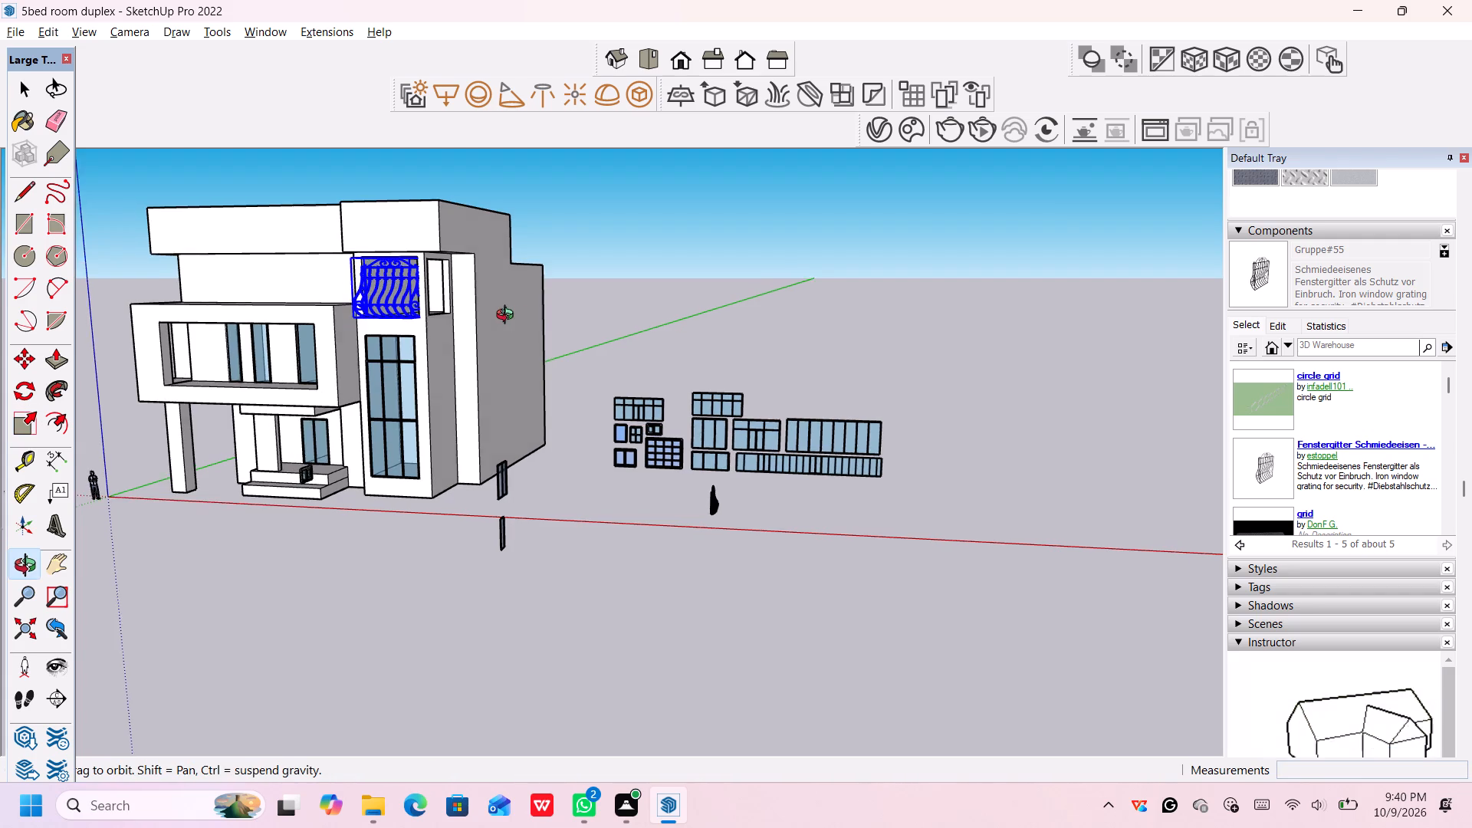
pyautogui.moveTo(508, 317); pyautogui.dragTo(291, 352, button='middle')
pyautogui.scroll(5, 361, 335)
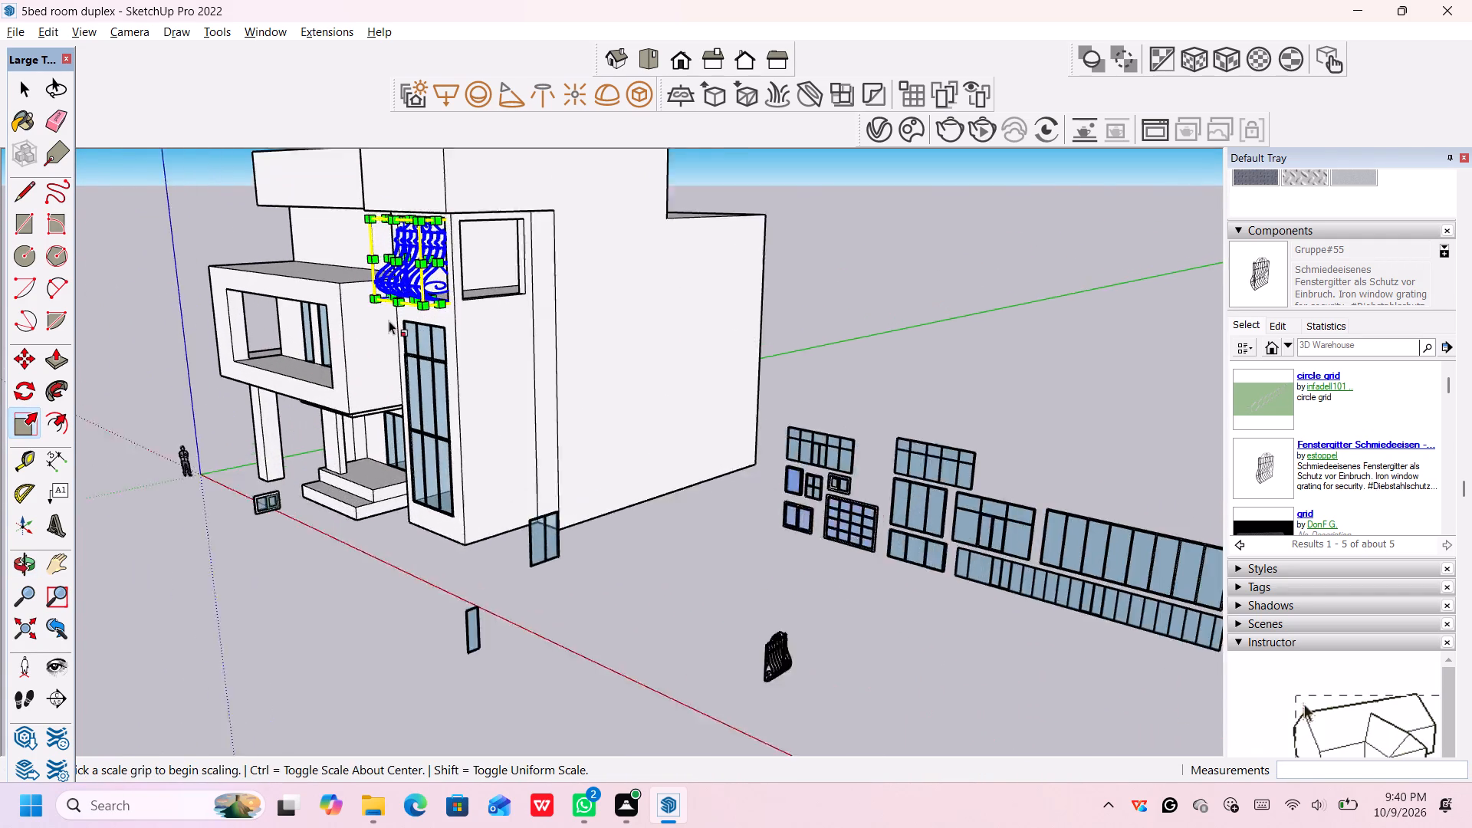
pyautogui.scroll(8, 389, 320)
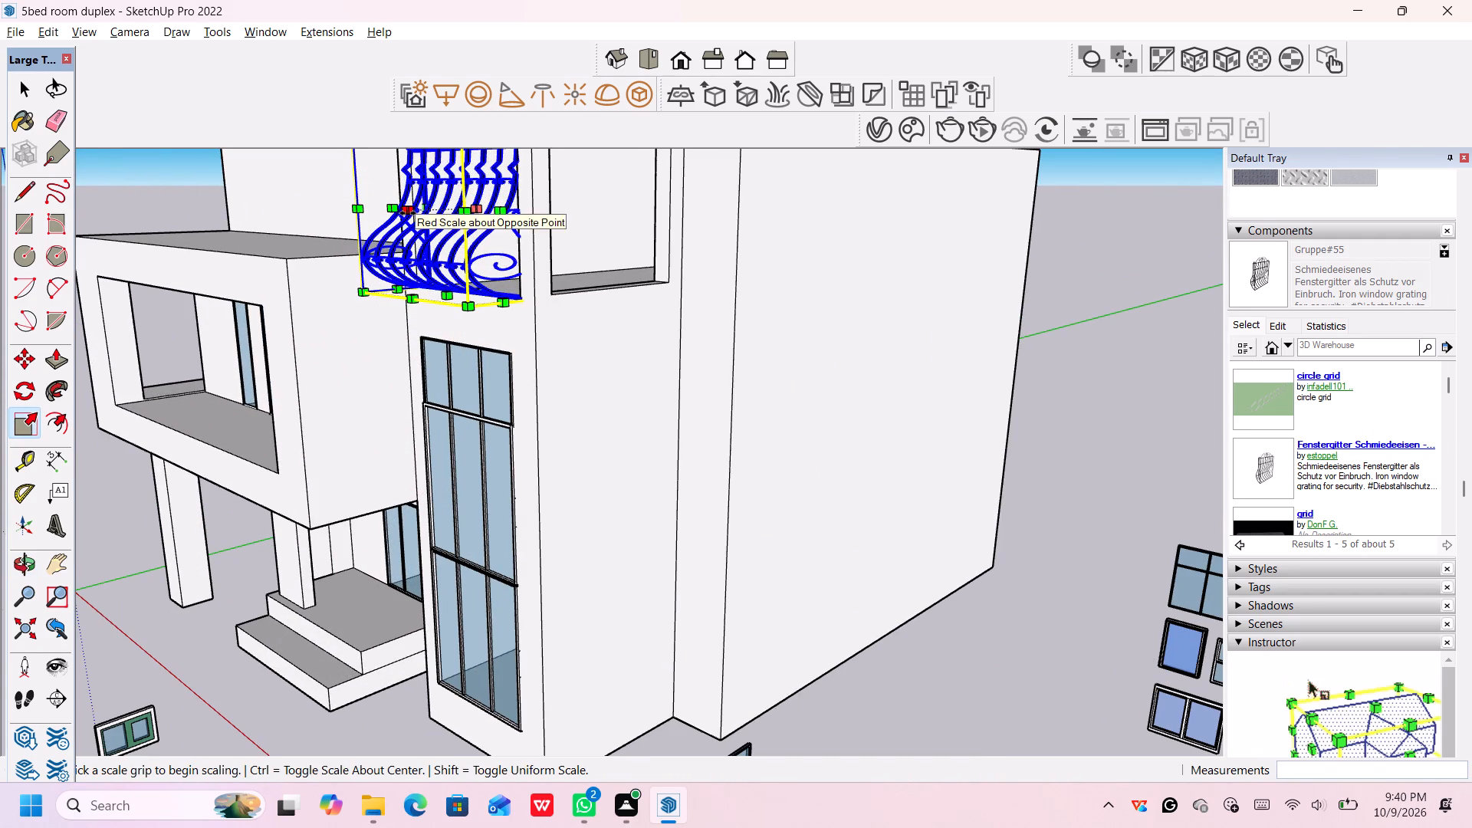
pyautogui.click(407, 213)
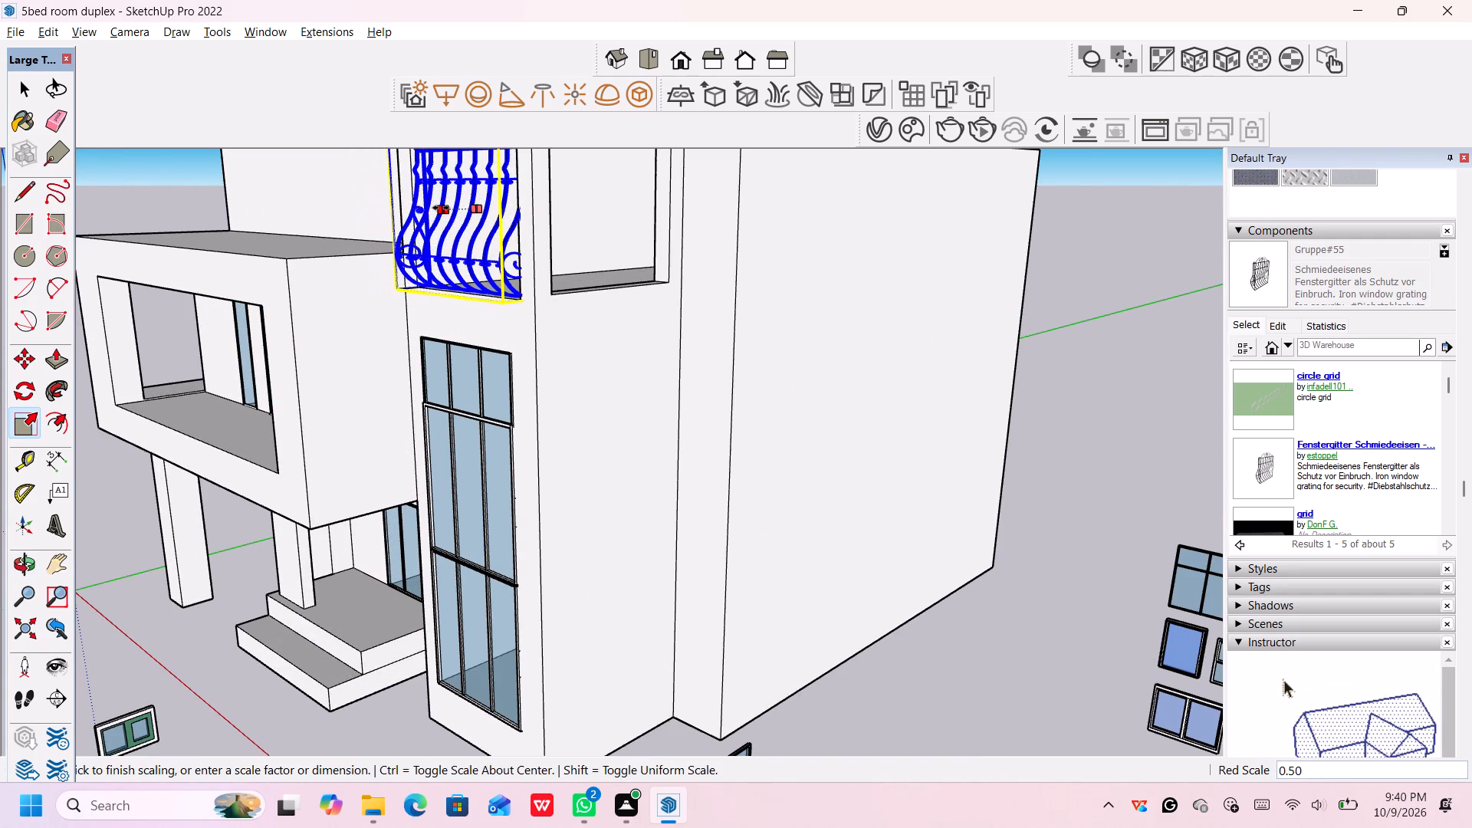
pyautogui.click(444, 208)
pyautogui.scroll(-6, 540, 304)
pyautogui.scroll(-2, 668, 333)
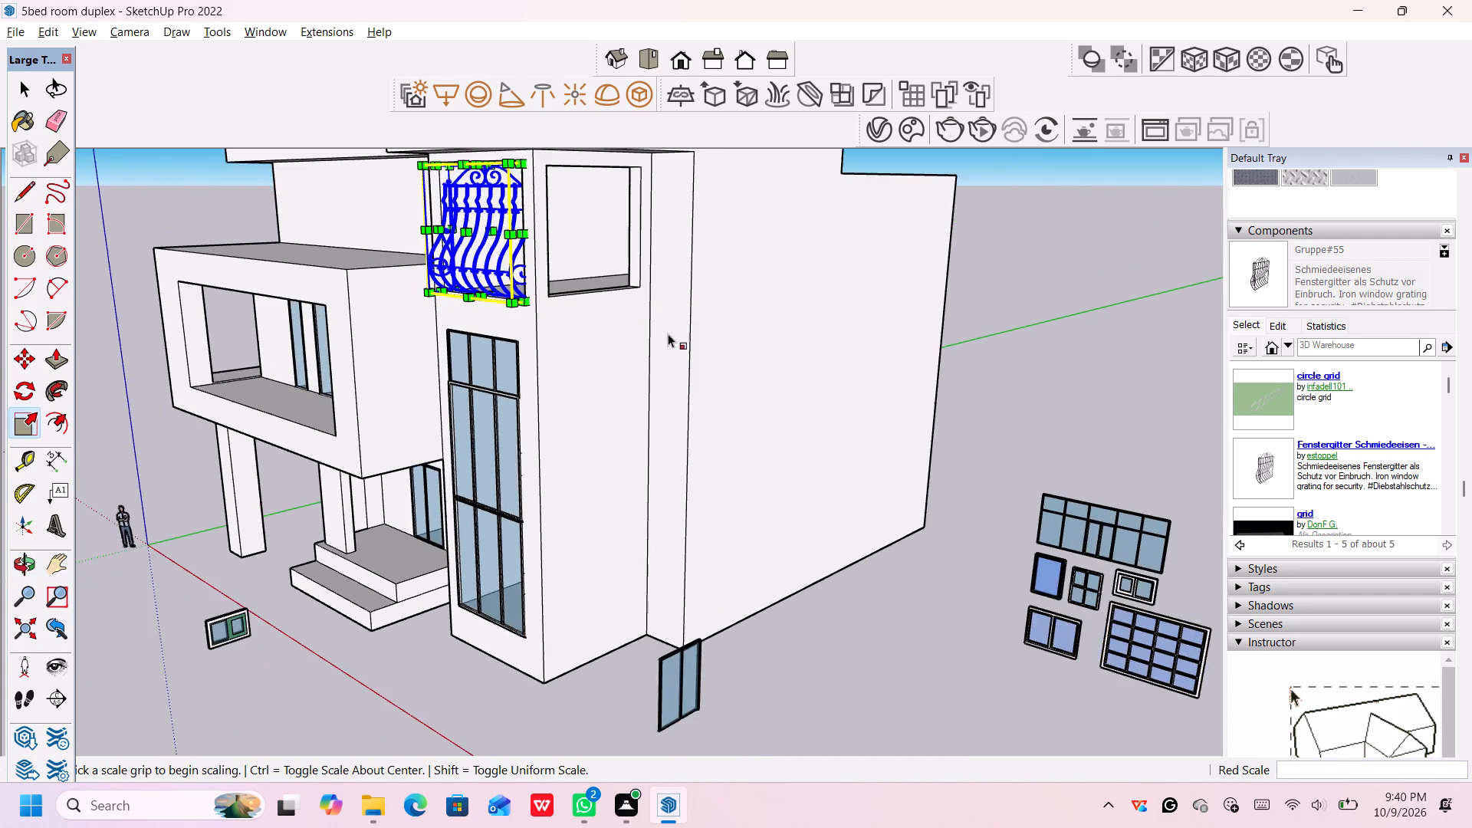
pyautogui.scroll(-5, 668, 333)
pyautogui.moveTo(720, 526); pyautogui.dragTo(871, 565, button='middle')
pyautogui.moveTo(777, 588); pyautogui.dragTo(823, 576, button='middle')
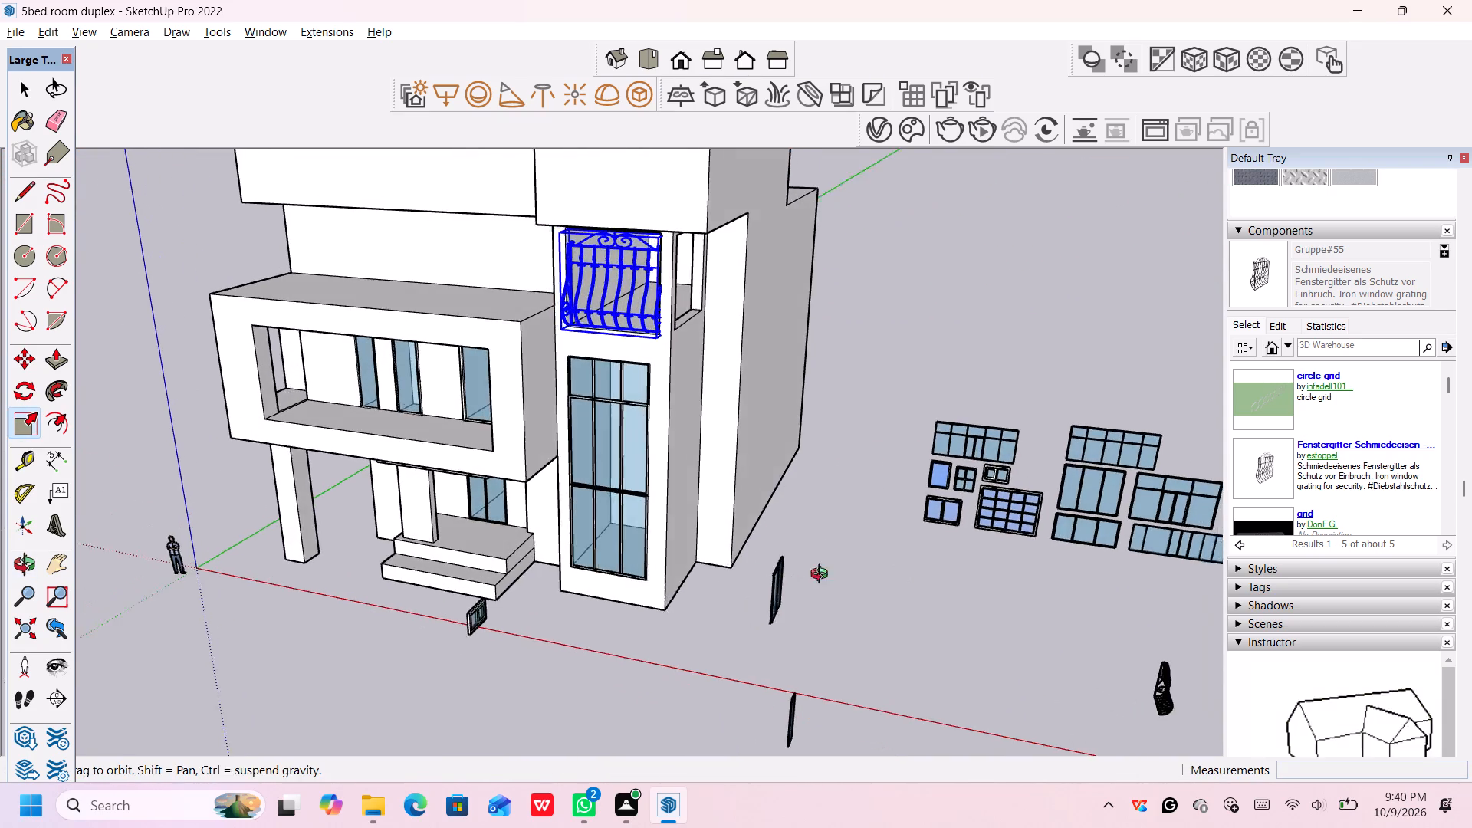
pyautogui.moveTo(823, 576); pyautogui.dragTo(856, 575, button='middle')
pyautogui.press('space')
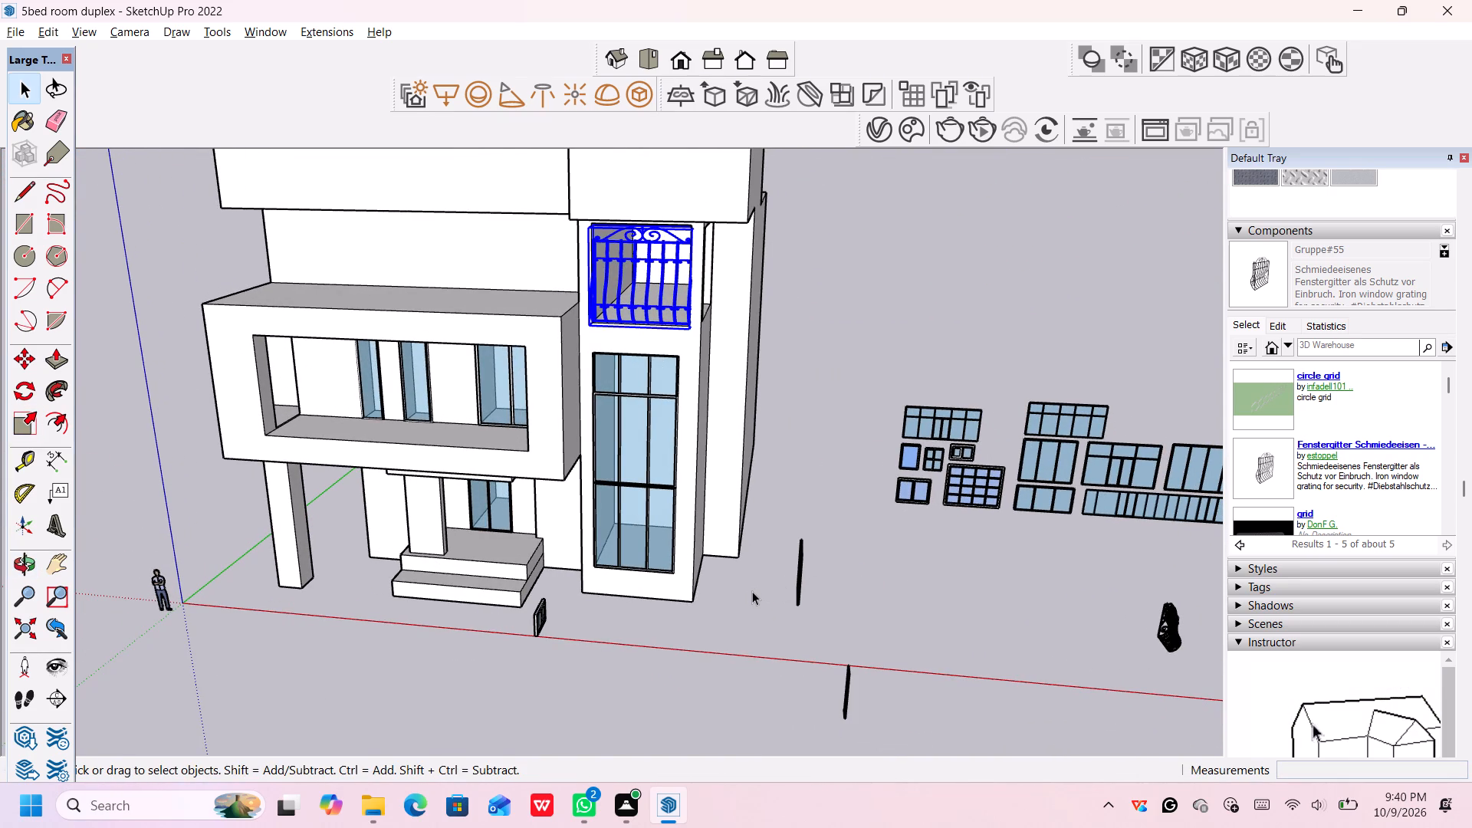
pyautogui.press('space')
pyautogui.click(751, 605)
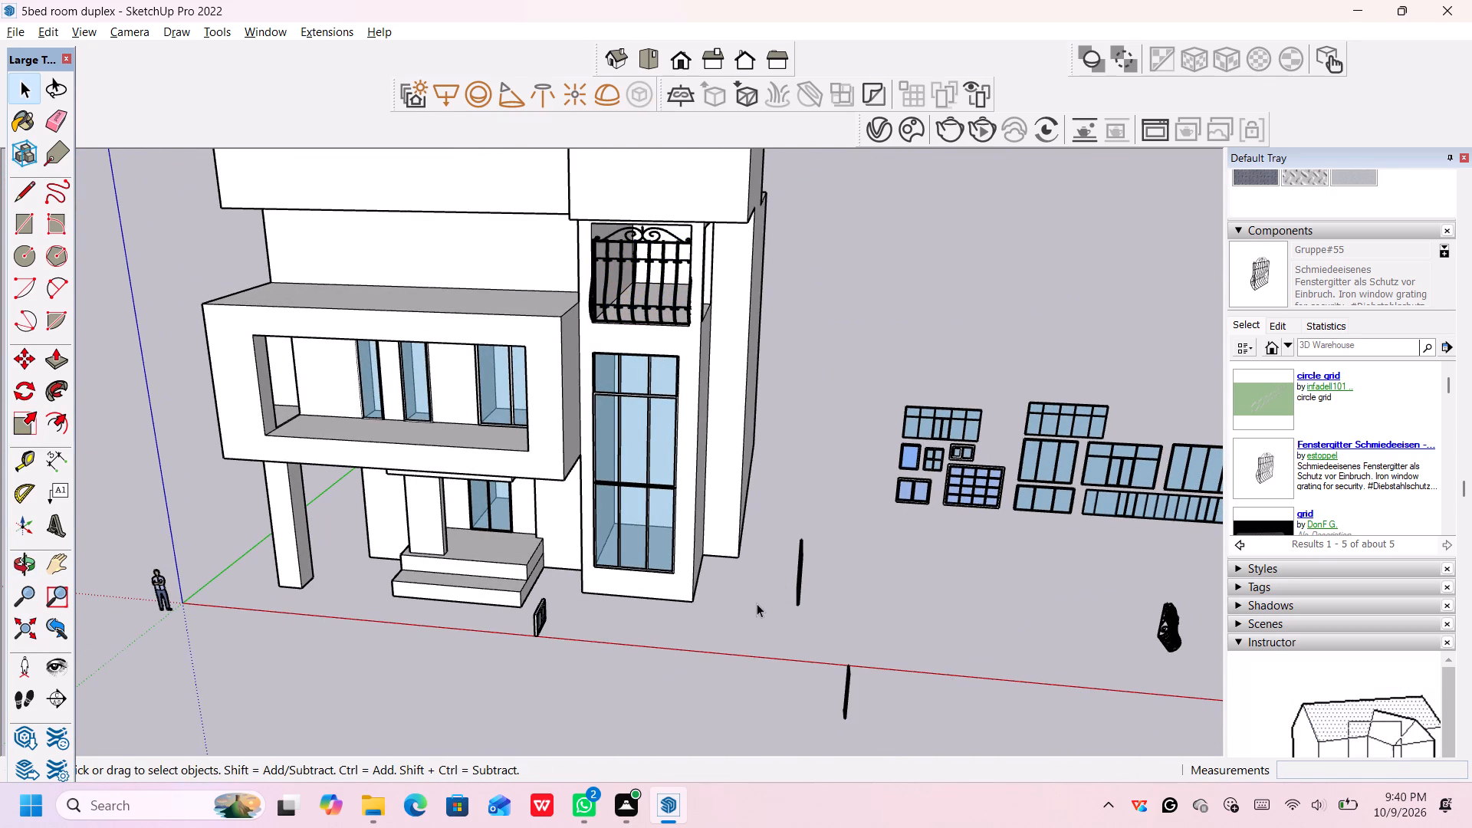
# Move the spare wrought-iron grating about 71' to the lower corner of the upper side opening, around the corner from the front grating.
pyautogui.scroll(-1, 757, 603)
pyautogui.moveTo(757, 603); pyautogui.dragTo(770, 578, button='middle')
pyautogui.scroll(2, 710, 629)
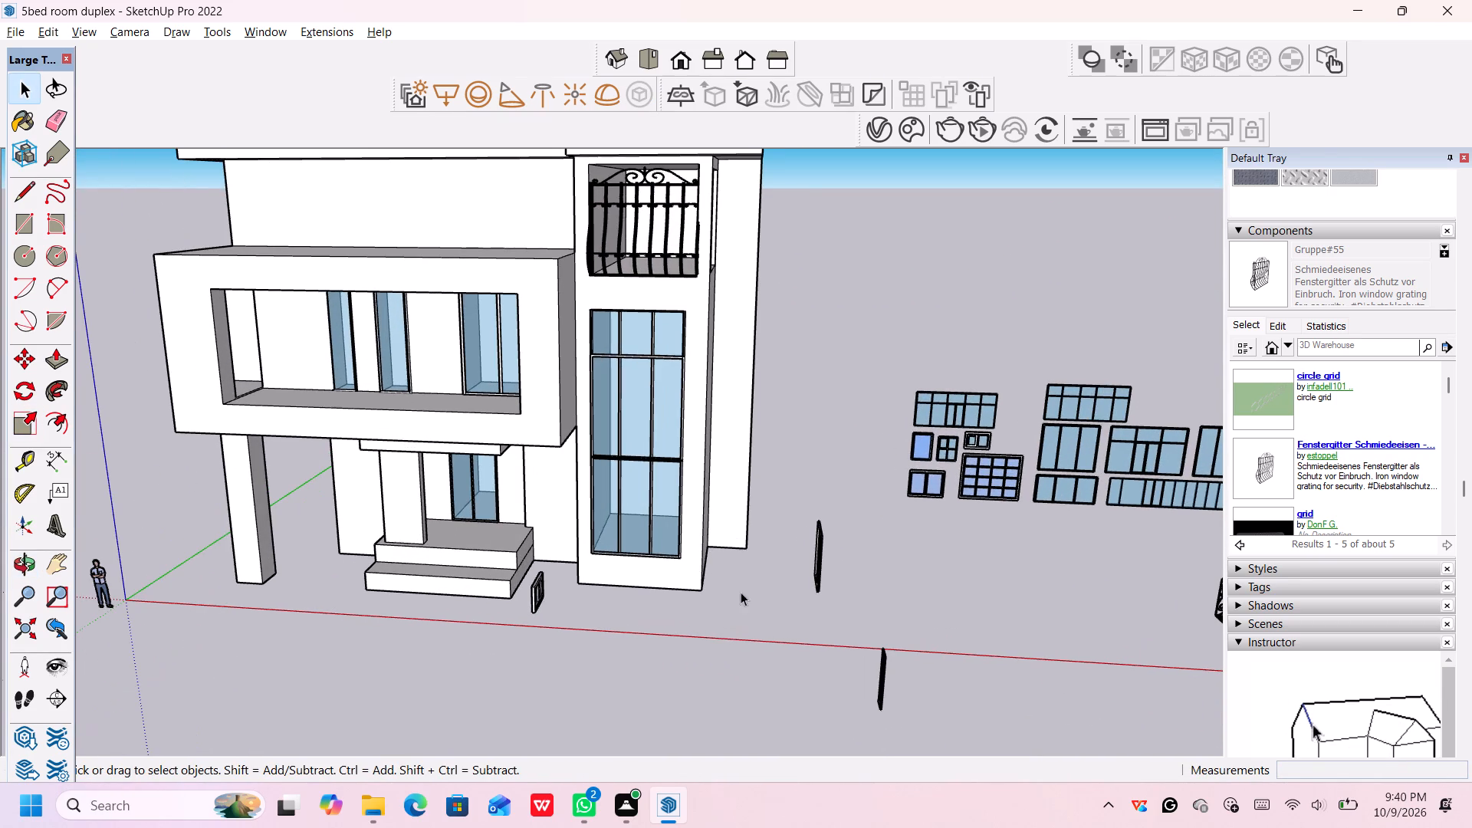
pyautogui.moveTo(748, 583); pyautogui.dragTo(743, 616, button='middle')
pyautogui.scroll(-4, 1026, 585)
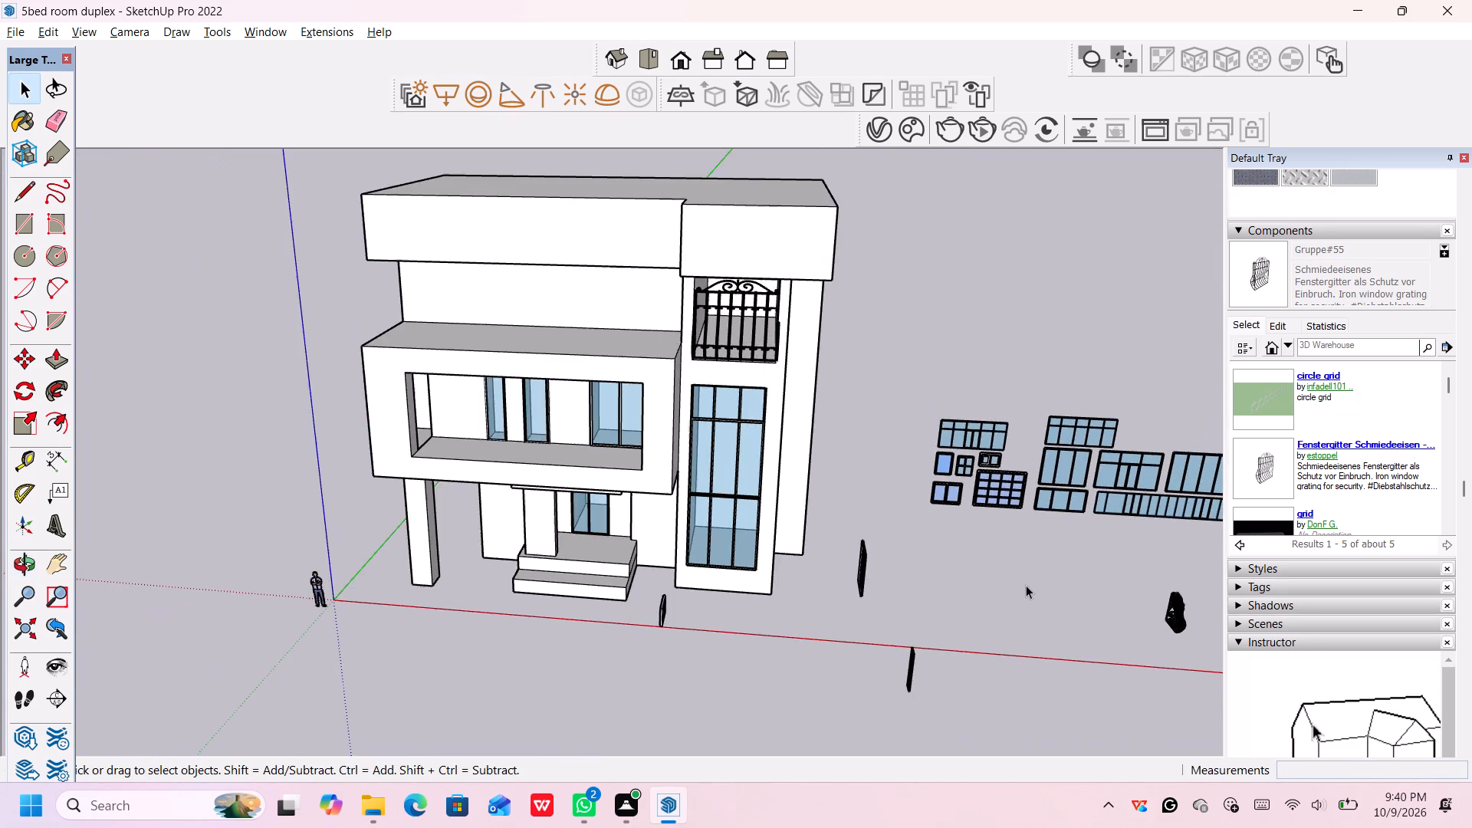
pyautogui.scroll(-6, 1027, 585)
pyautogui.scroll(4, 1134, 604)
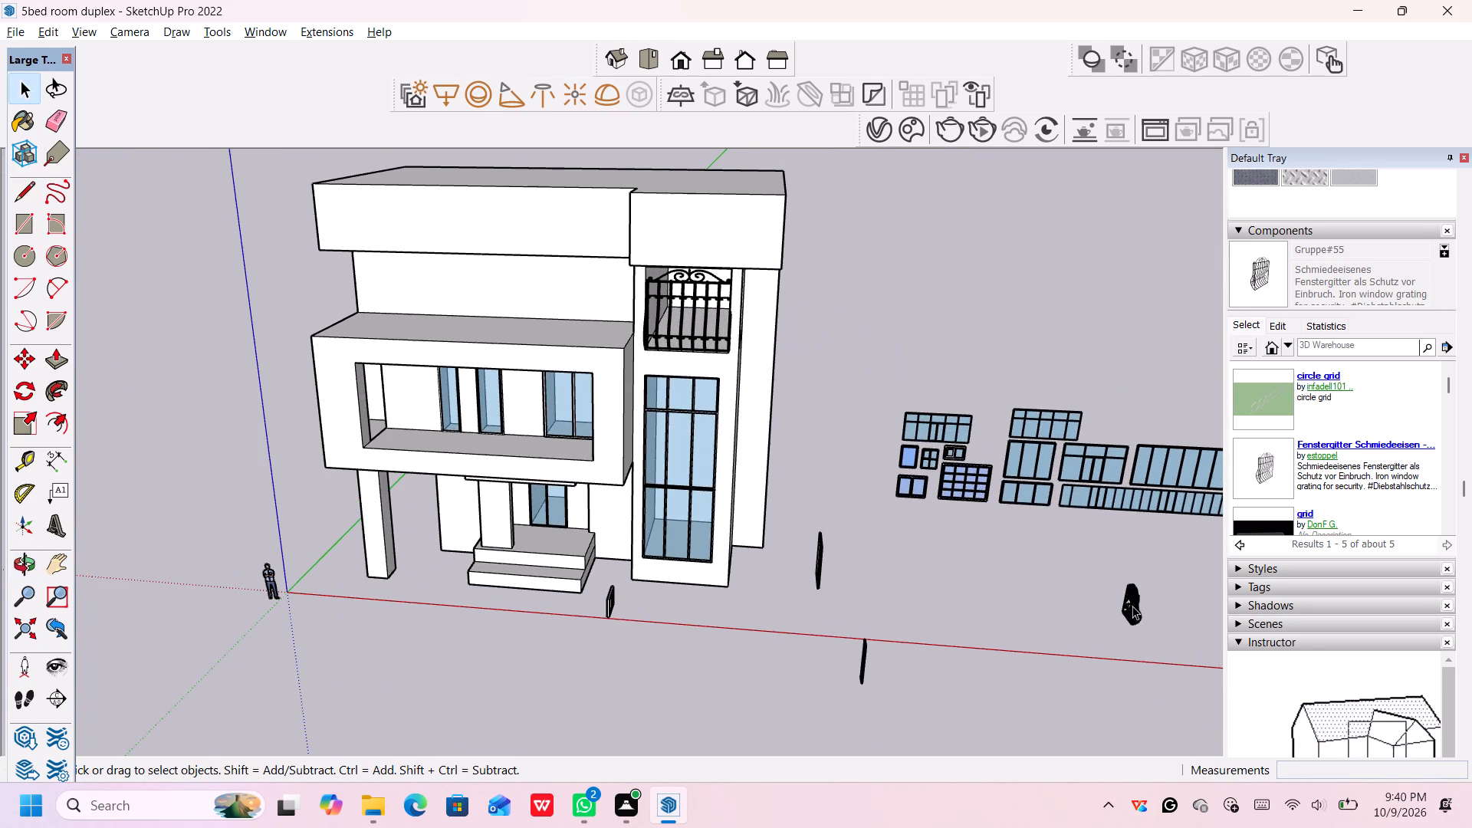
pyautogui.click(1125, 616)
pyautogui.scroll(6, 1131, 624)
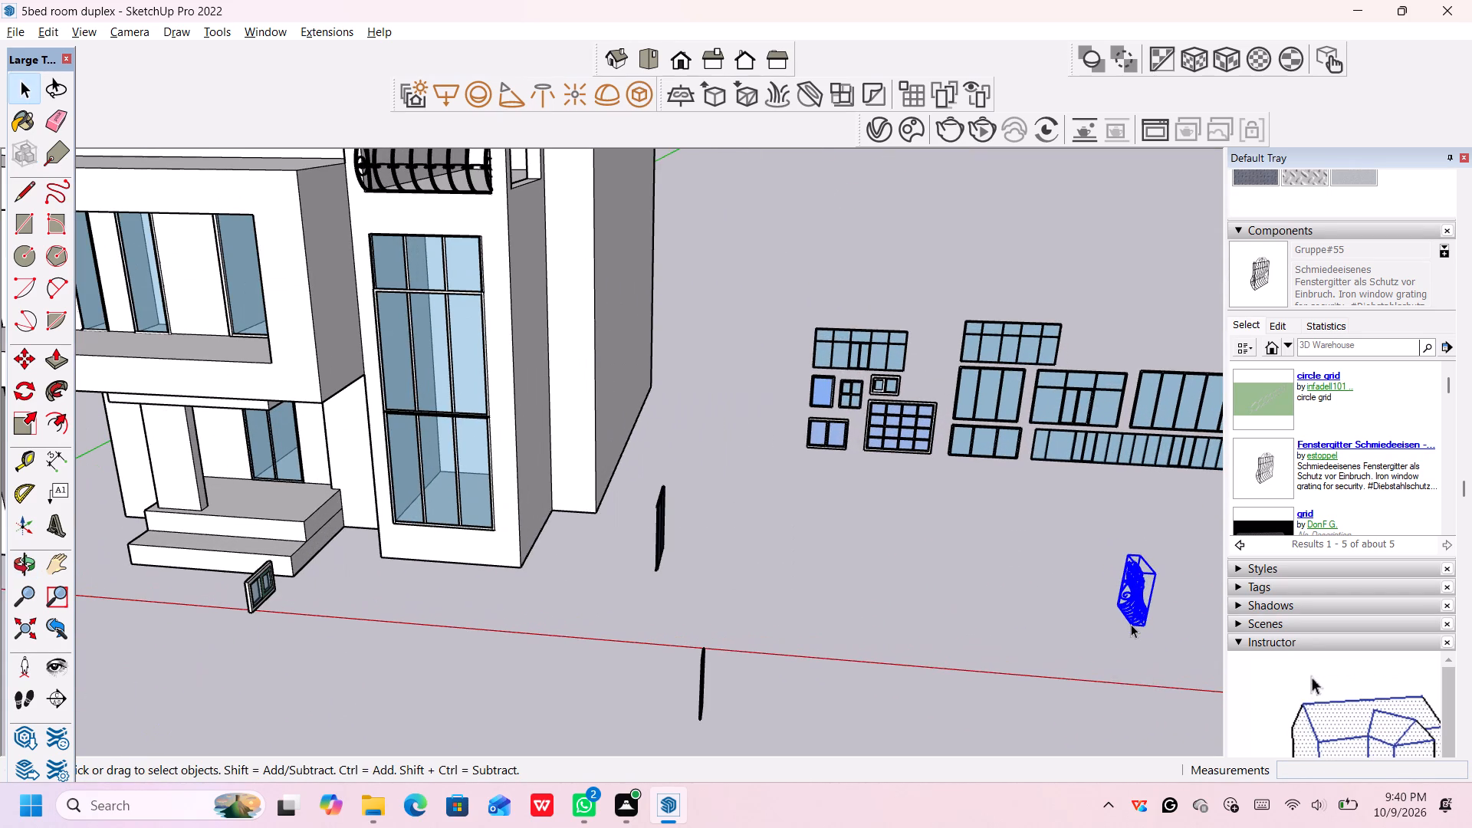
pyautogui.press('m')
pyautogui.click(1133, 624)
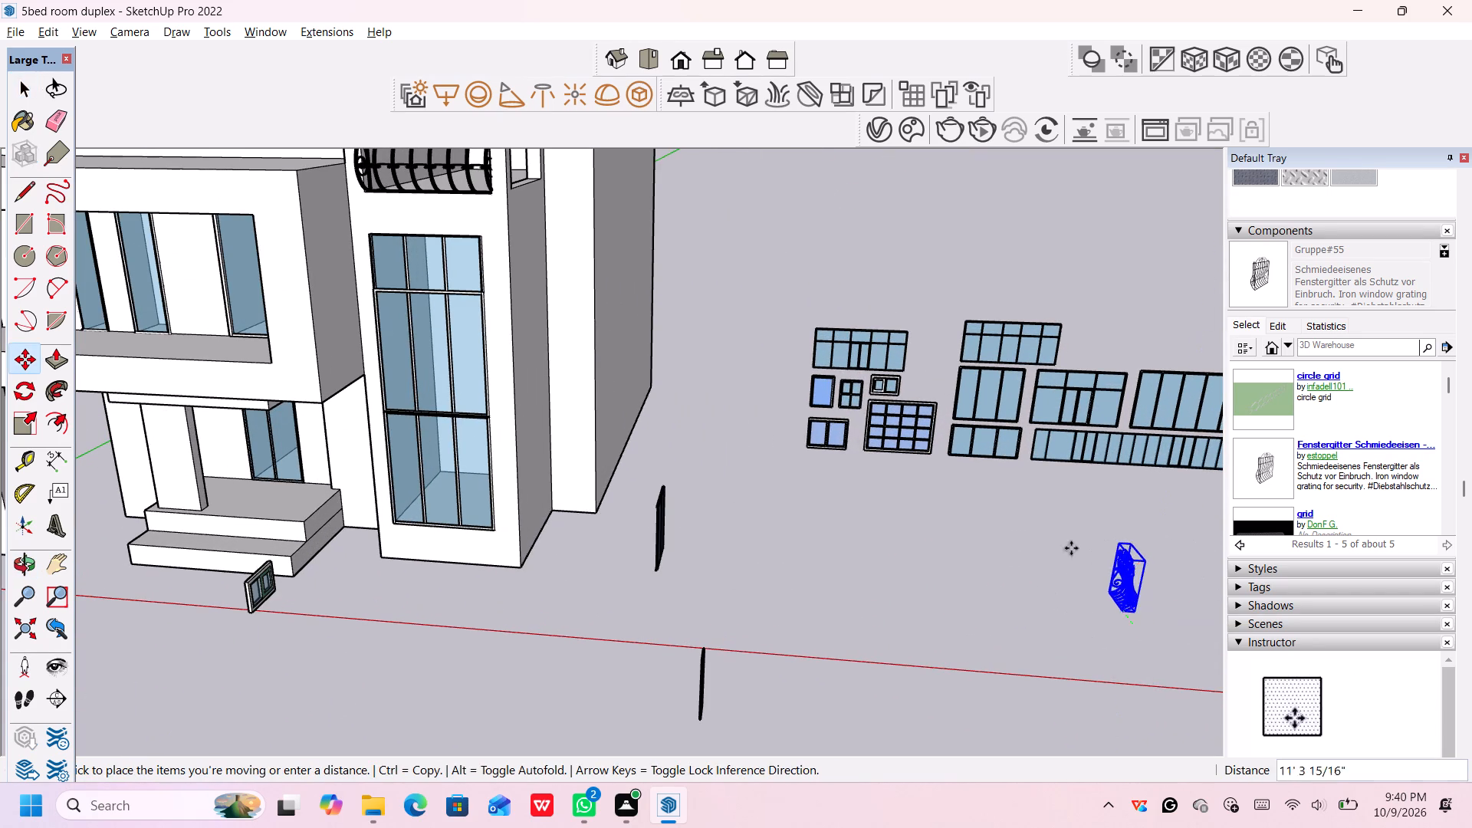
pyautogui.scroll(-6, 1003, 514)
pyautogui.scroll(3, 708, 353)
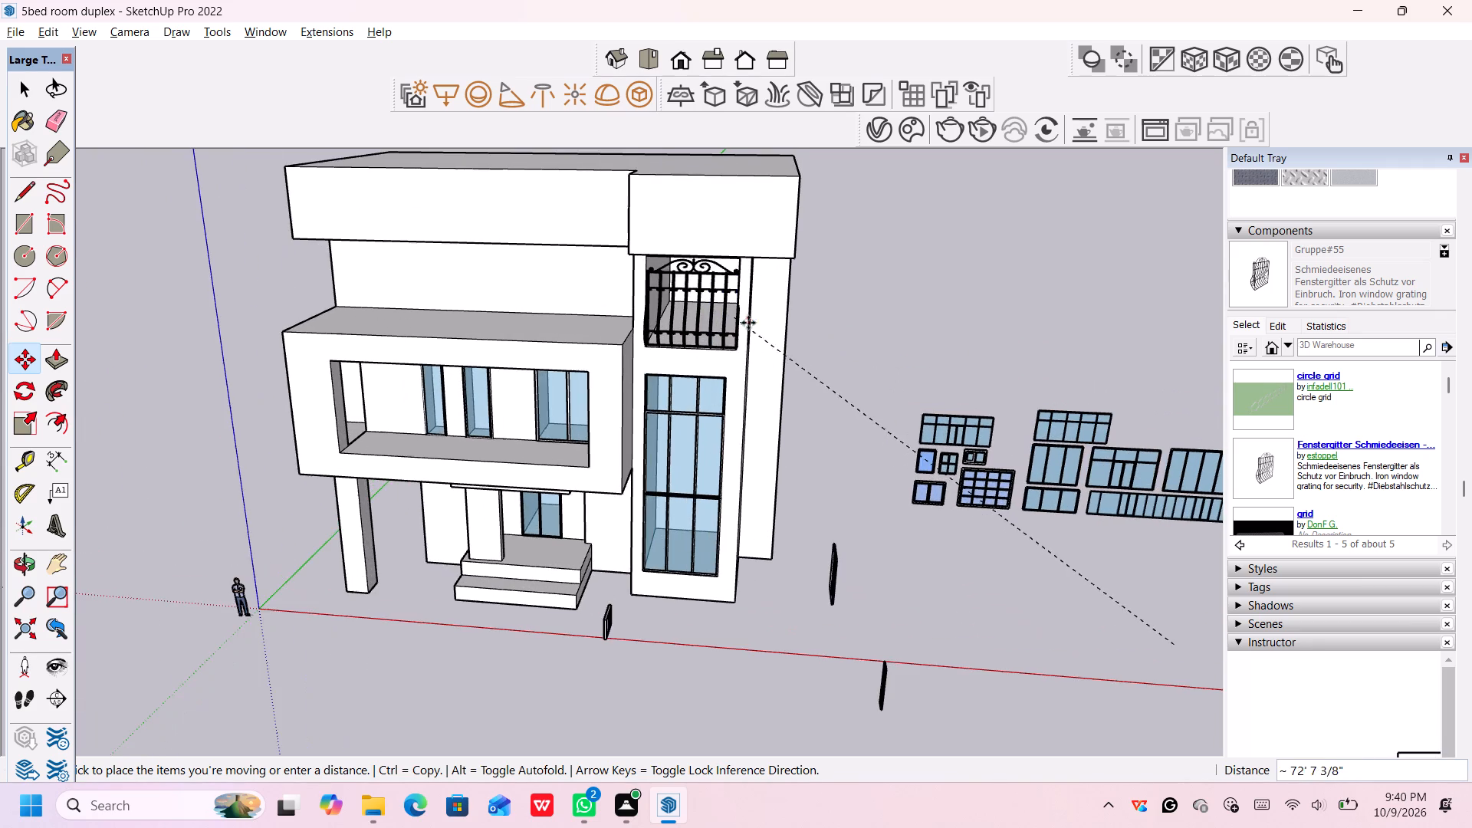
pyautogui.moveTo(750, 342); pyautogui.dragTo(505, 343, button='middle')
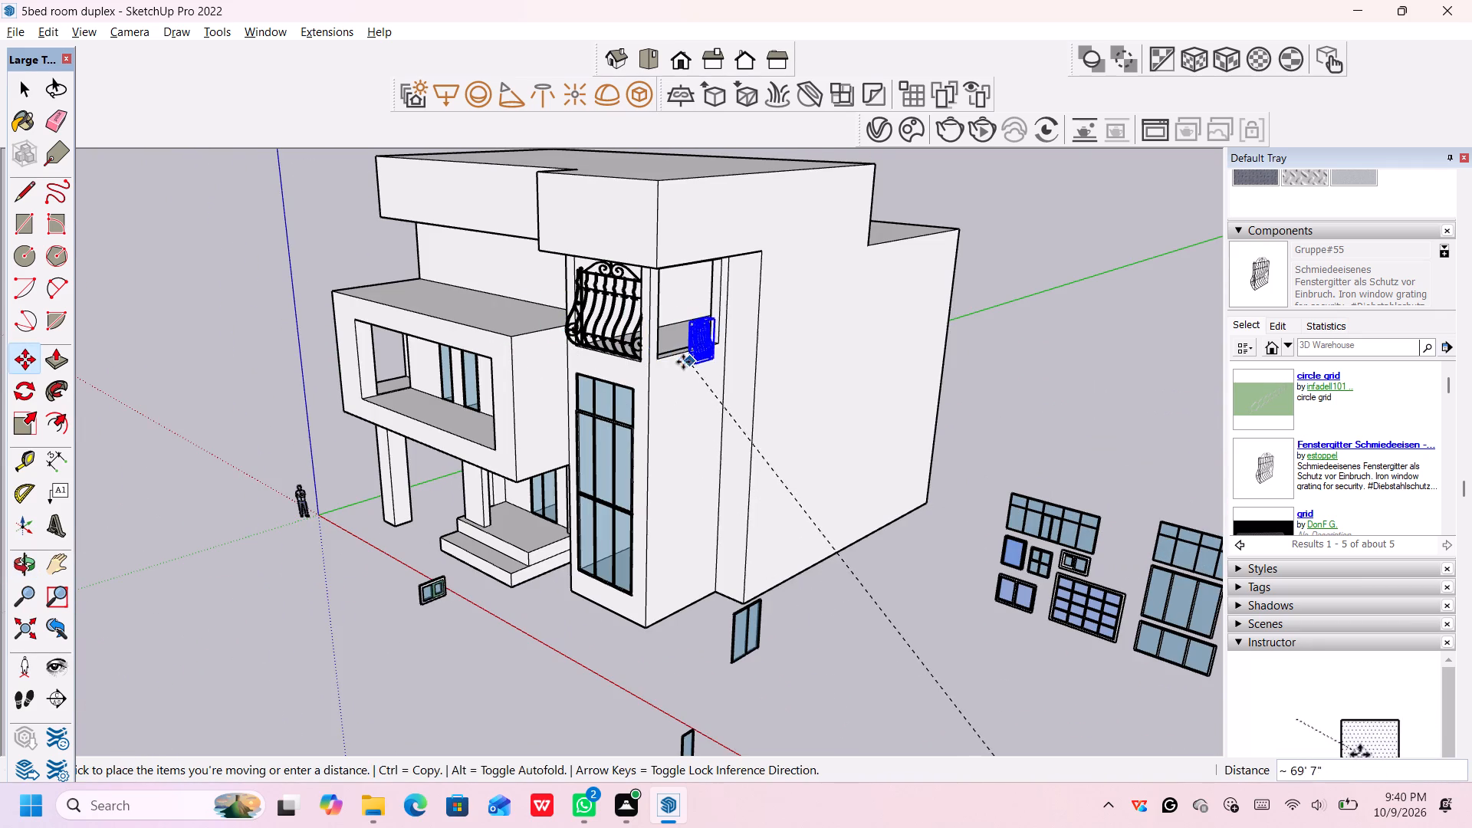
pyautogui.scroll(9, 673, 358)
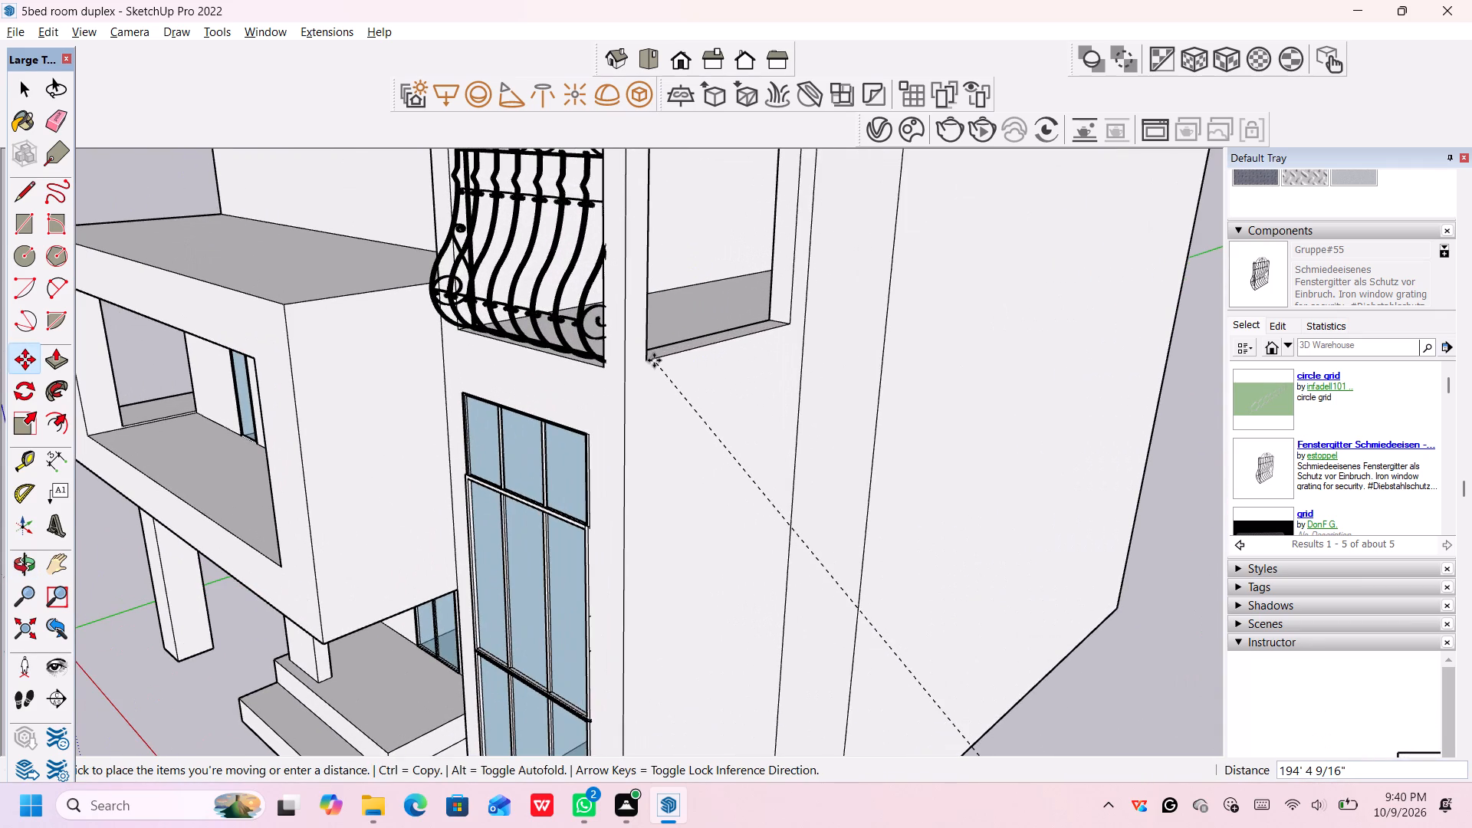
pyautogui.scroll(2, 647, 361)
pyautogui.scroll(-1, 647, 361)
pyautogui.scroll(4, 645, 361)
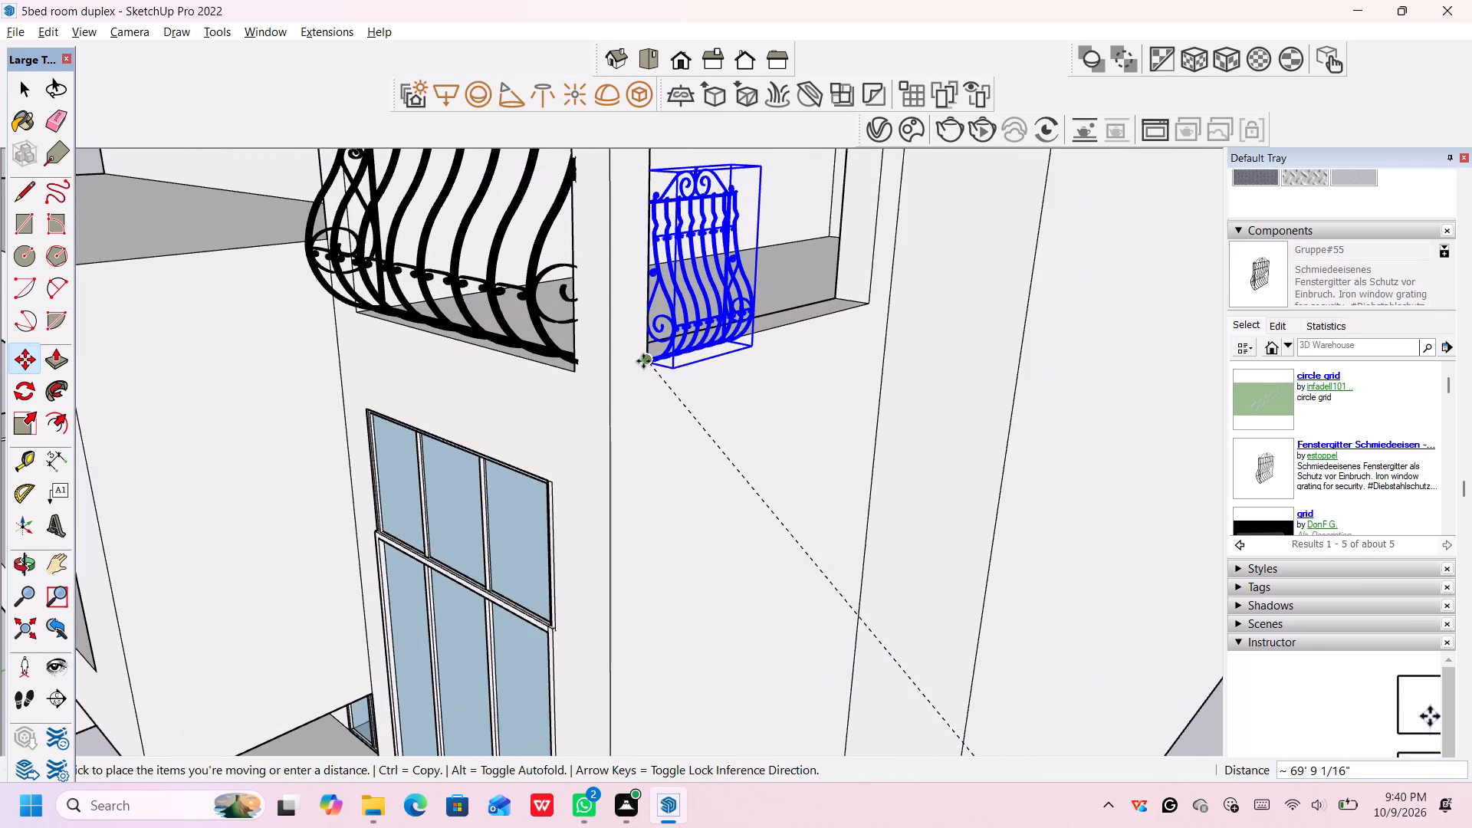
pyautogui.moveTo(642, 361); pyautogui.dragTo(537, 371, button='middle')
pyautogui.scroll(3, 540, 357)
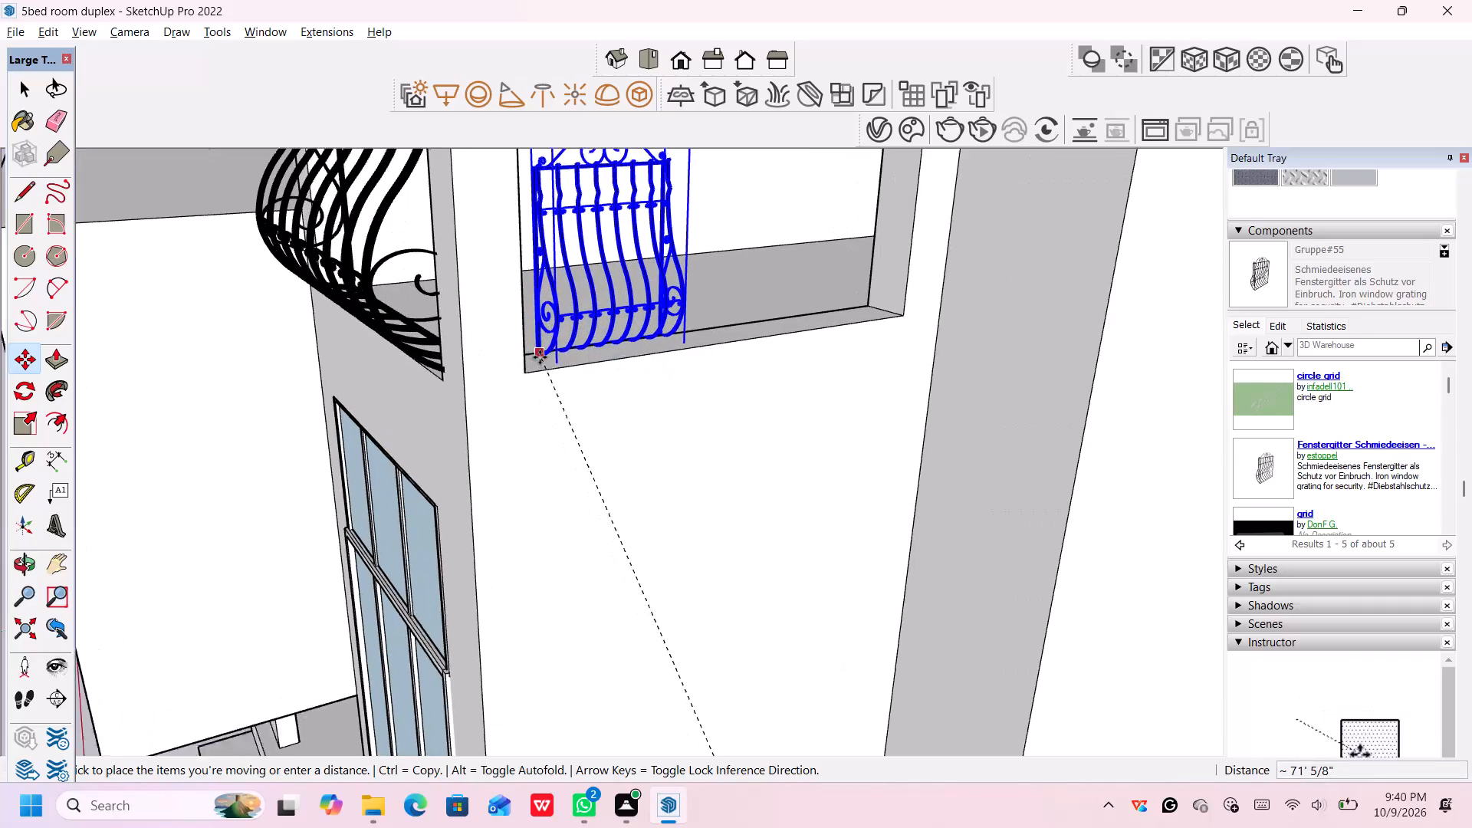
pyautogui.scroll(2, 524, 361)
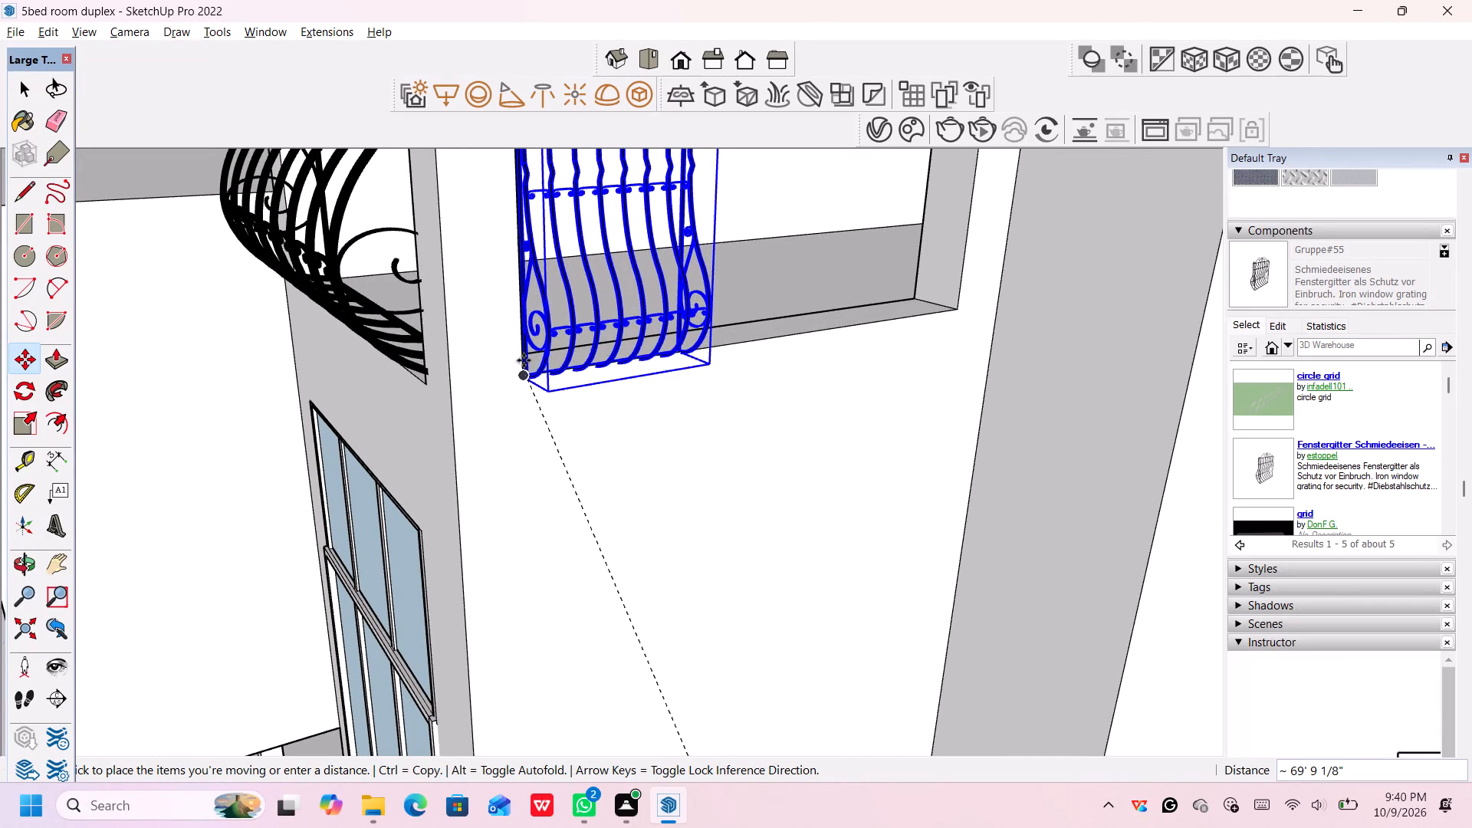
pyautogui.scroll(4, 524, 356)
pyautogui.moveTo(520, 356); pyautogui.dragTo(466, 352, button='middle')
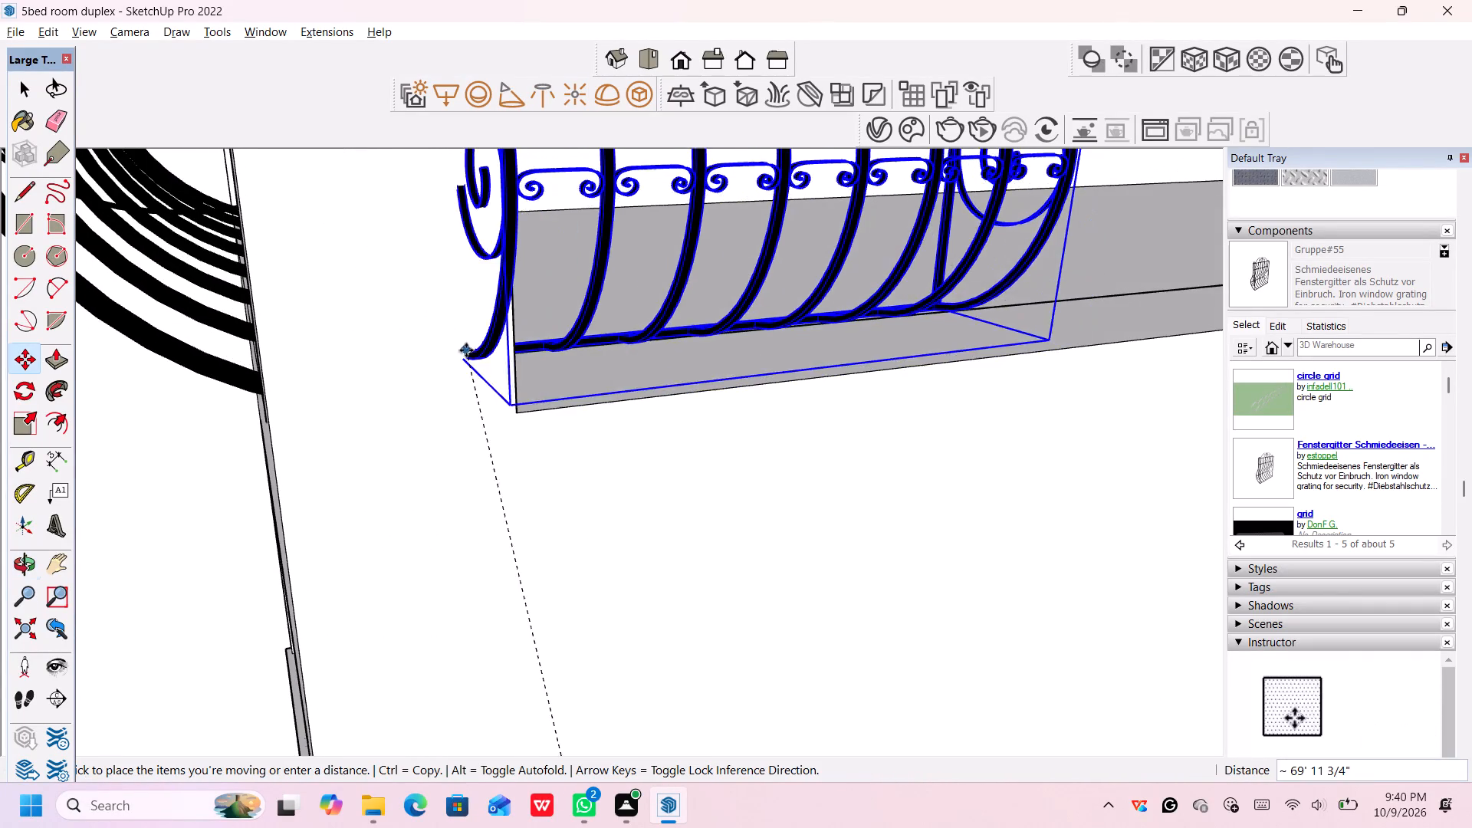
pyautogui.scroll(1, 546, 352)
pyautogui.moveTo(546, 352); pyautogui.dragTo(382, 373, button='middle')
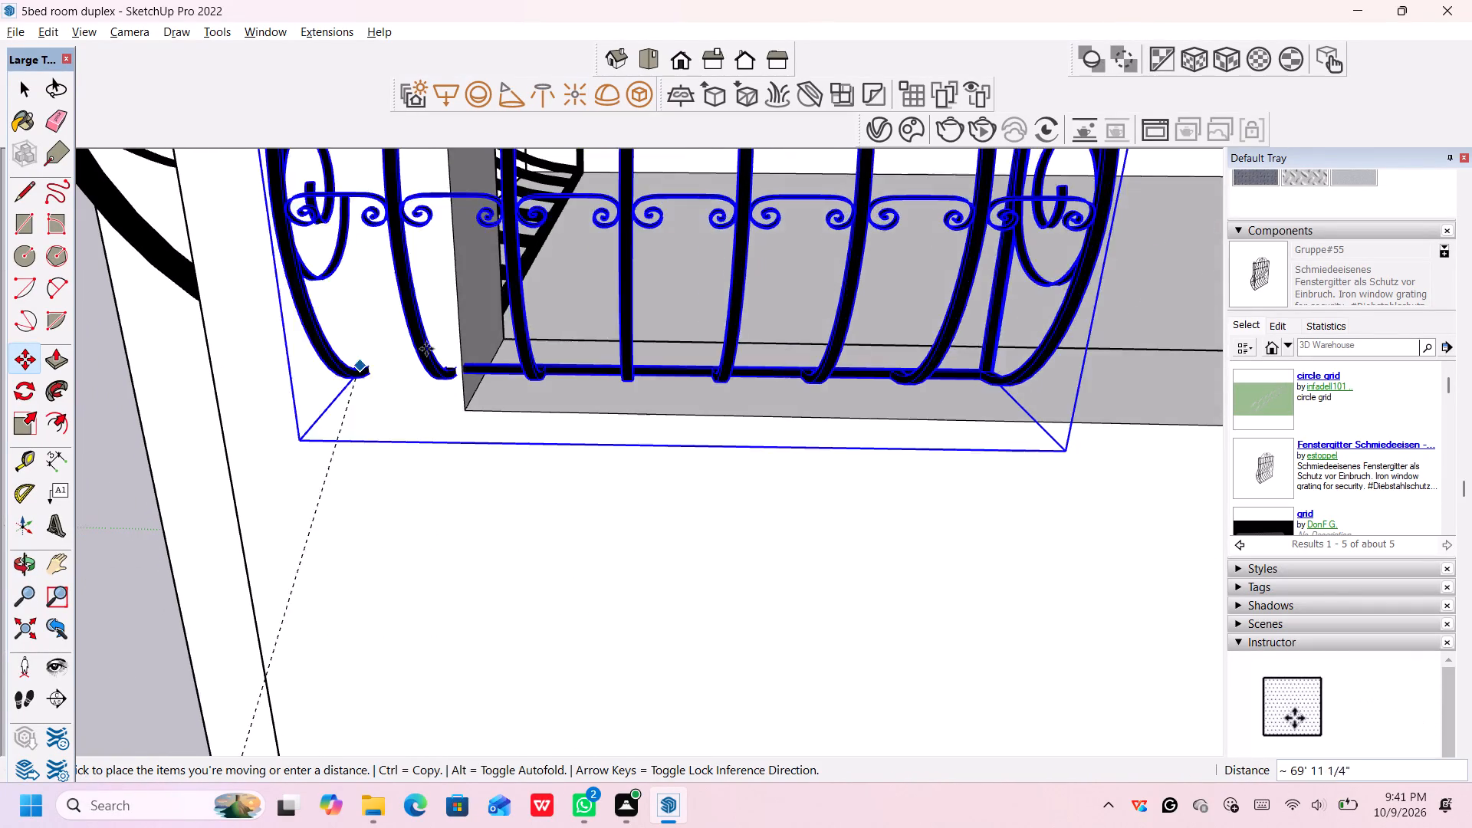
pyautogui.click(500, 345)
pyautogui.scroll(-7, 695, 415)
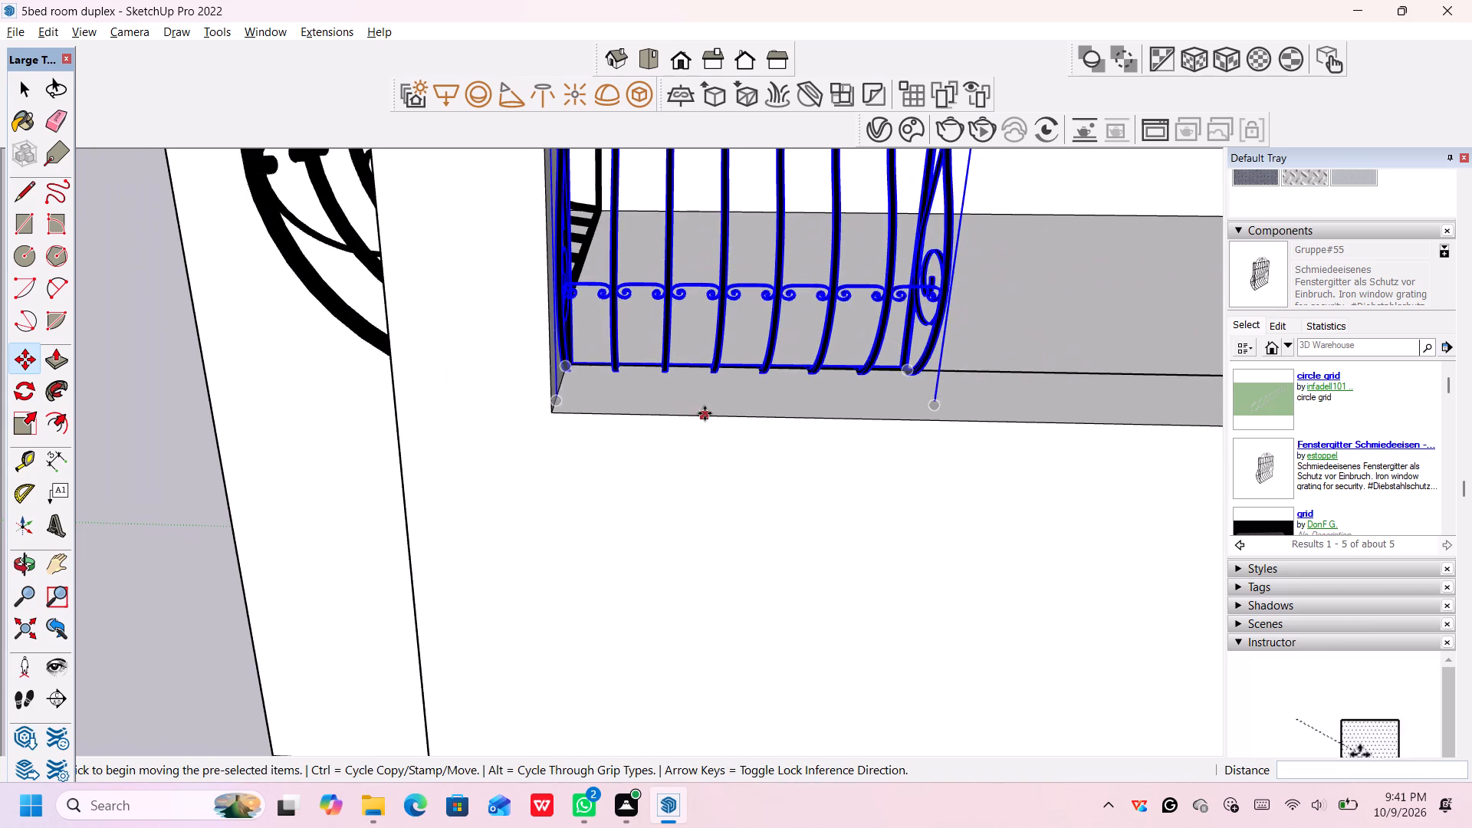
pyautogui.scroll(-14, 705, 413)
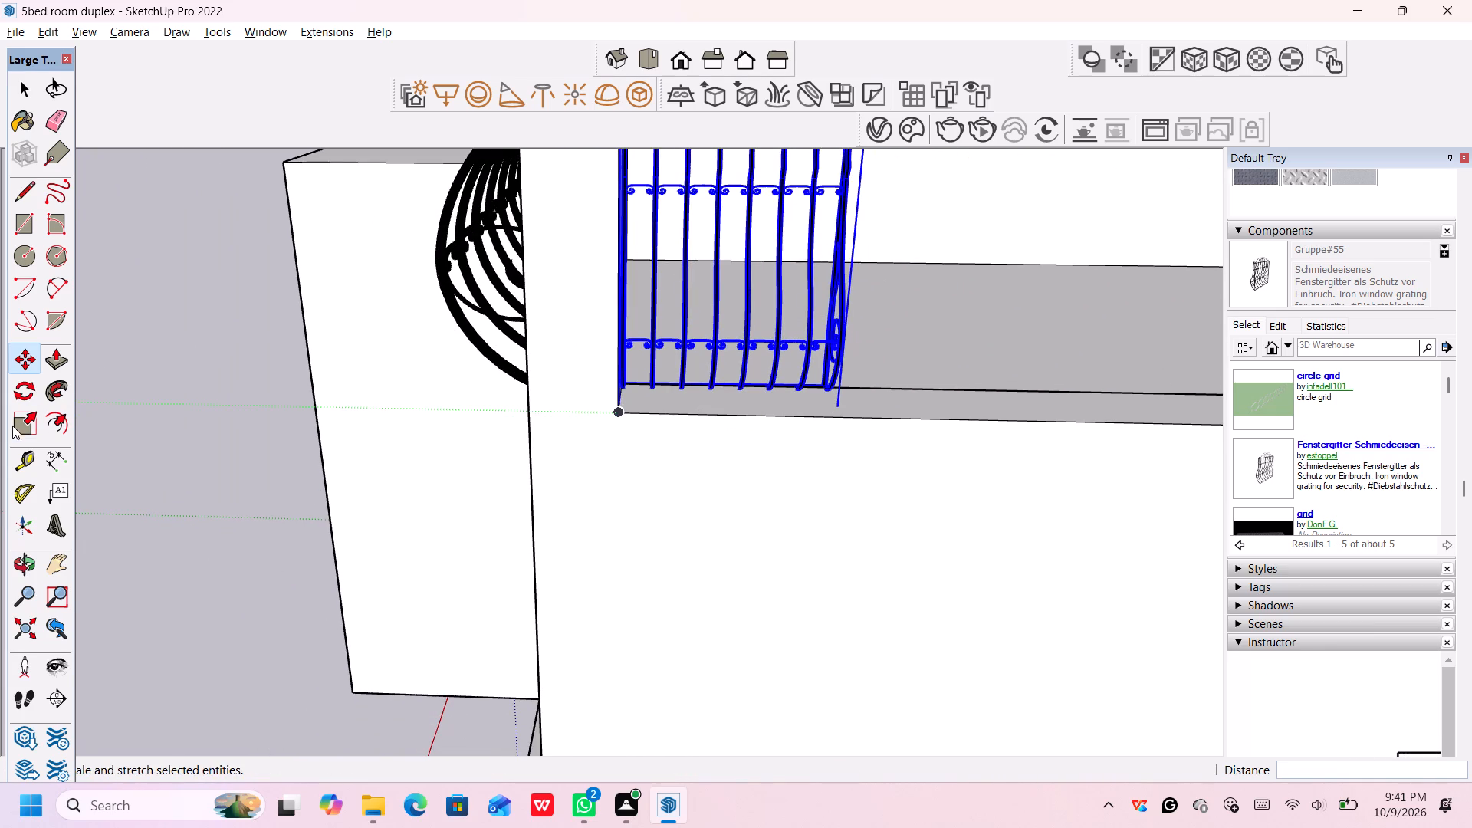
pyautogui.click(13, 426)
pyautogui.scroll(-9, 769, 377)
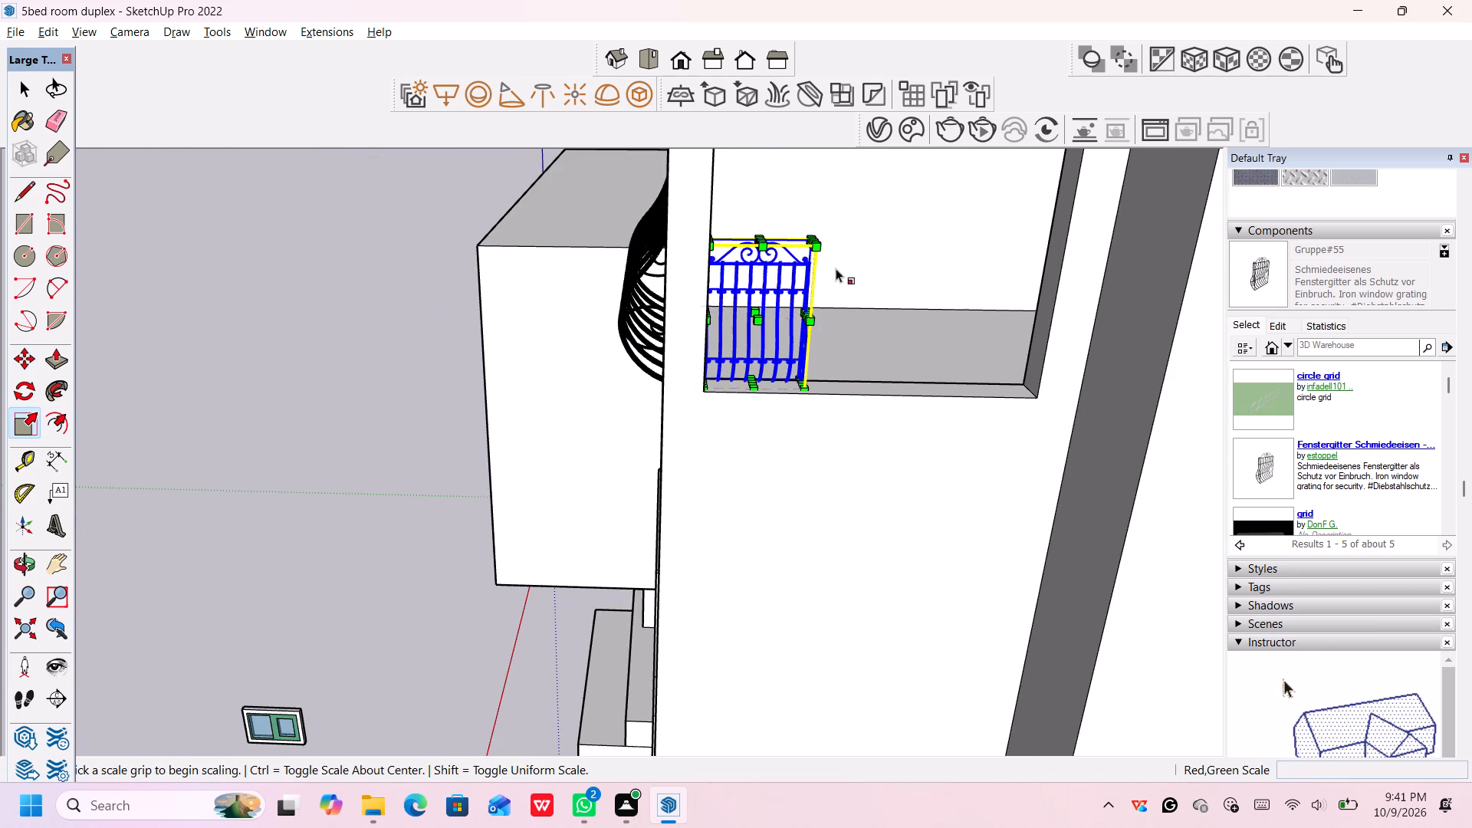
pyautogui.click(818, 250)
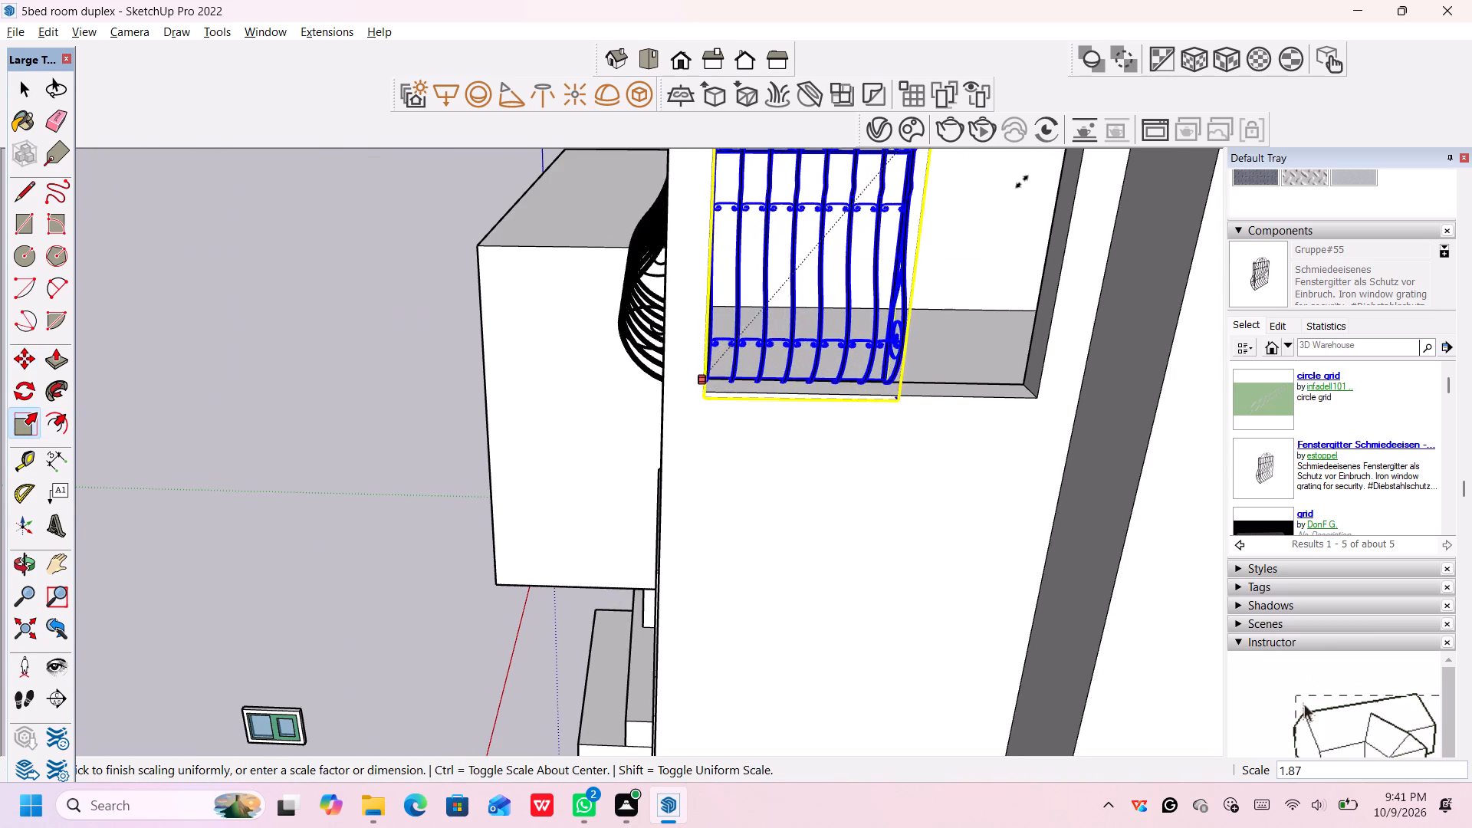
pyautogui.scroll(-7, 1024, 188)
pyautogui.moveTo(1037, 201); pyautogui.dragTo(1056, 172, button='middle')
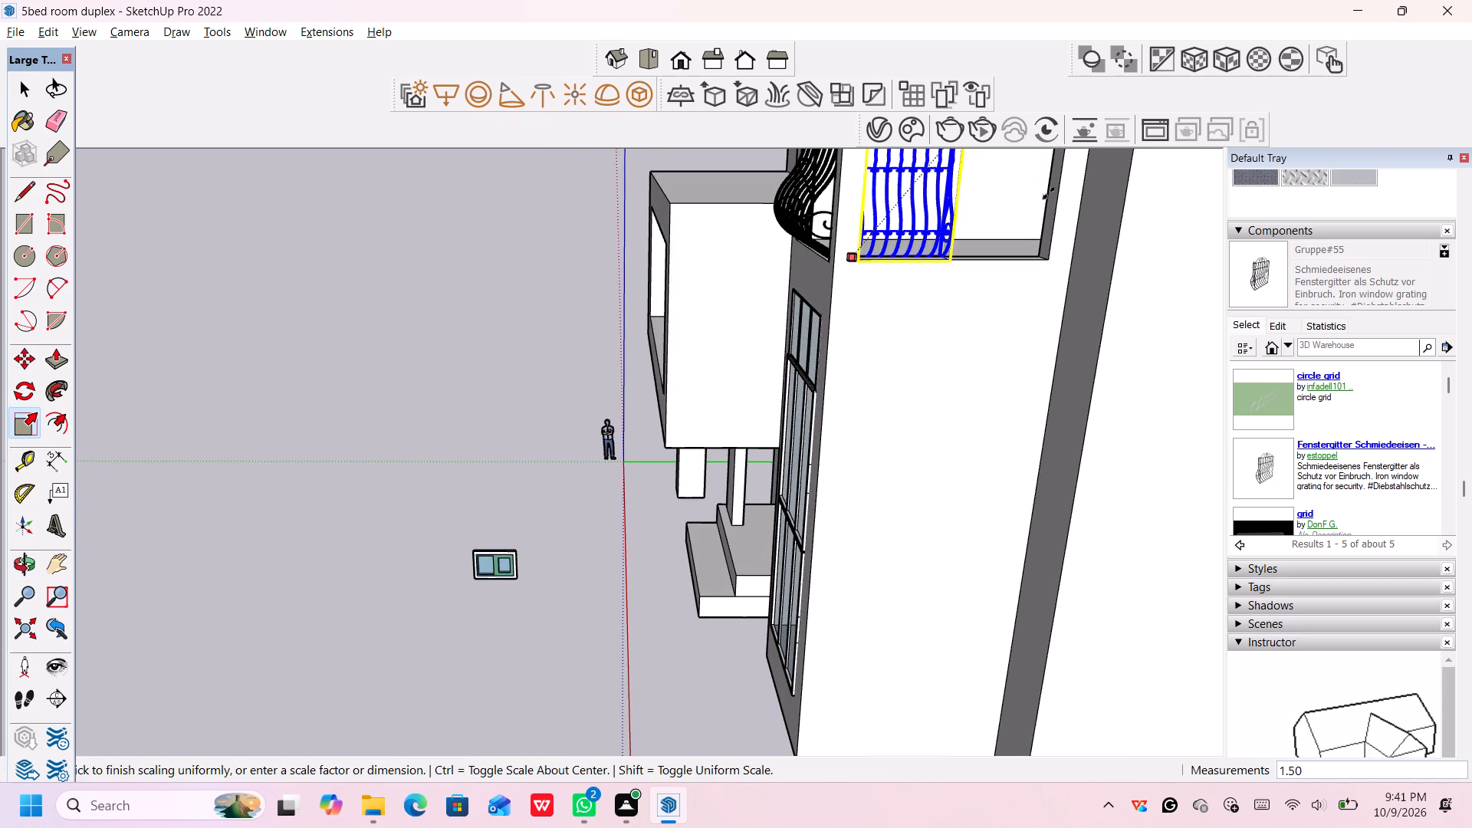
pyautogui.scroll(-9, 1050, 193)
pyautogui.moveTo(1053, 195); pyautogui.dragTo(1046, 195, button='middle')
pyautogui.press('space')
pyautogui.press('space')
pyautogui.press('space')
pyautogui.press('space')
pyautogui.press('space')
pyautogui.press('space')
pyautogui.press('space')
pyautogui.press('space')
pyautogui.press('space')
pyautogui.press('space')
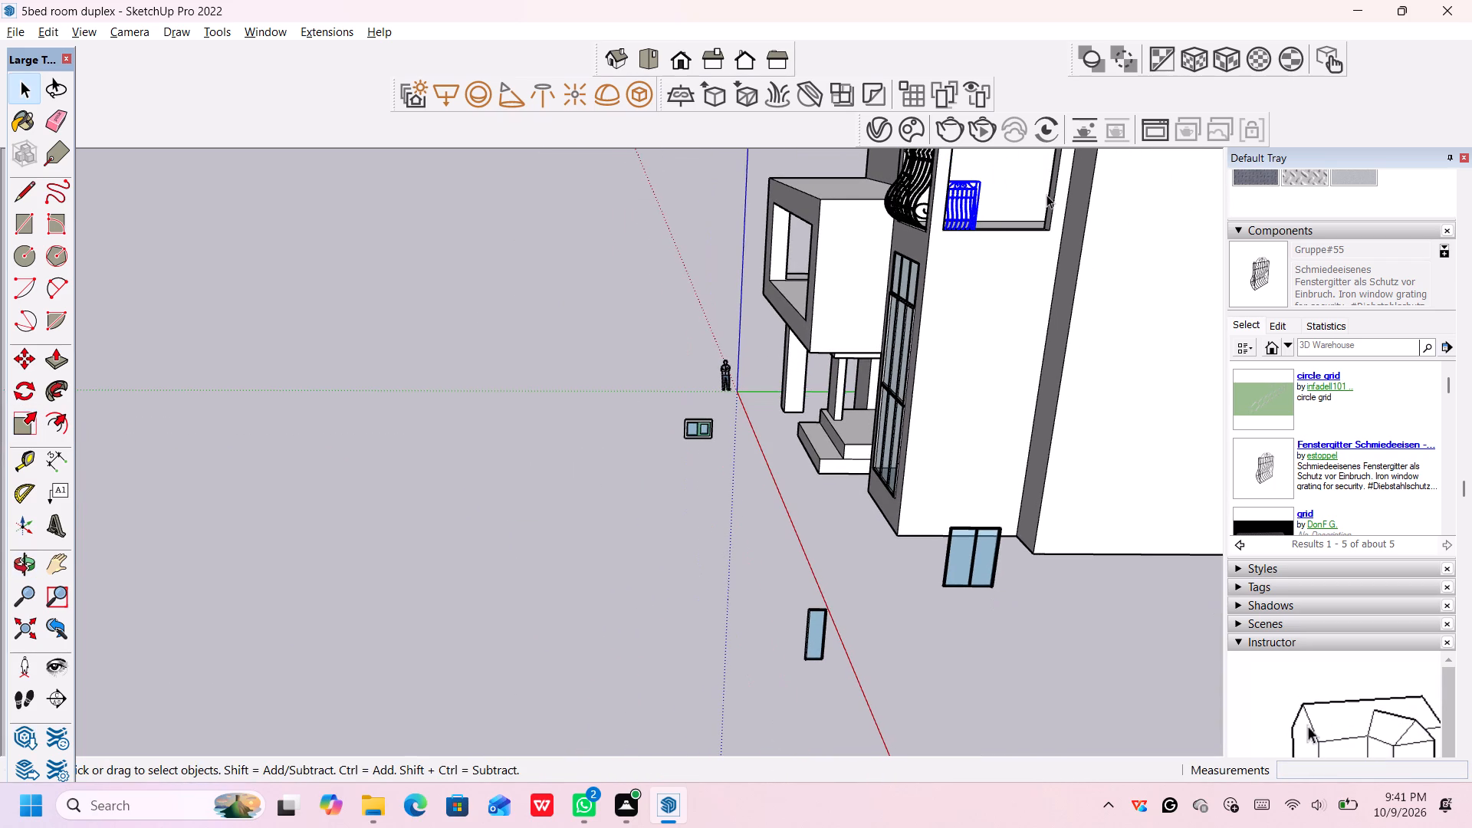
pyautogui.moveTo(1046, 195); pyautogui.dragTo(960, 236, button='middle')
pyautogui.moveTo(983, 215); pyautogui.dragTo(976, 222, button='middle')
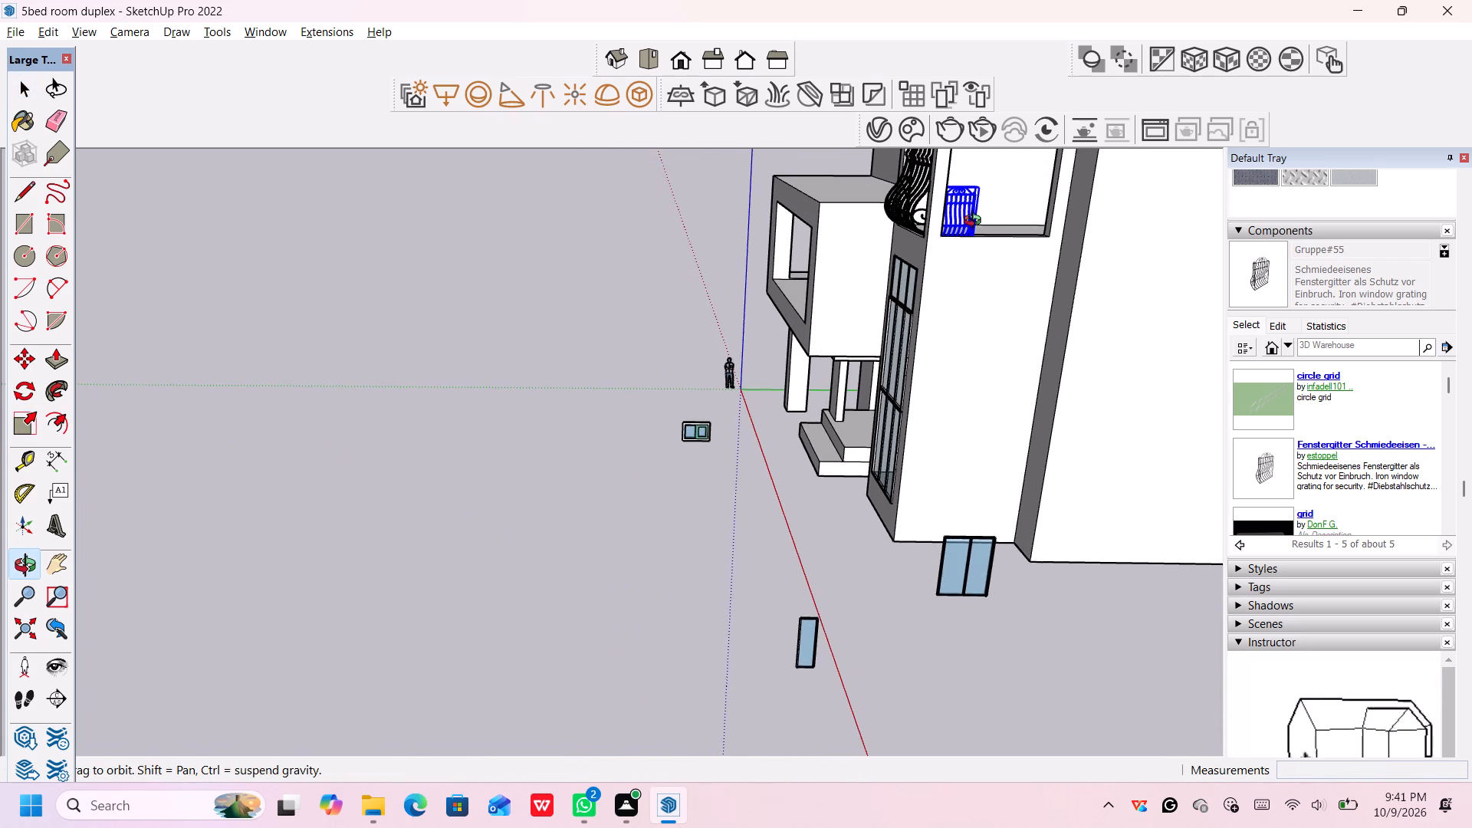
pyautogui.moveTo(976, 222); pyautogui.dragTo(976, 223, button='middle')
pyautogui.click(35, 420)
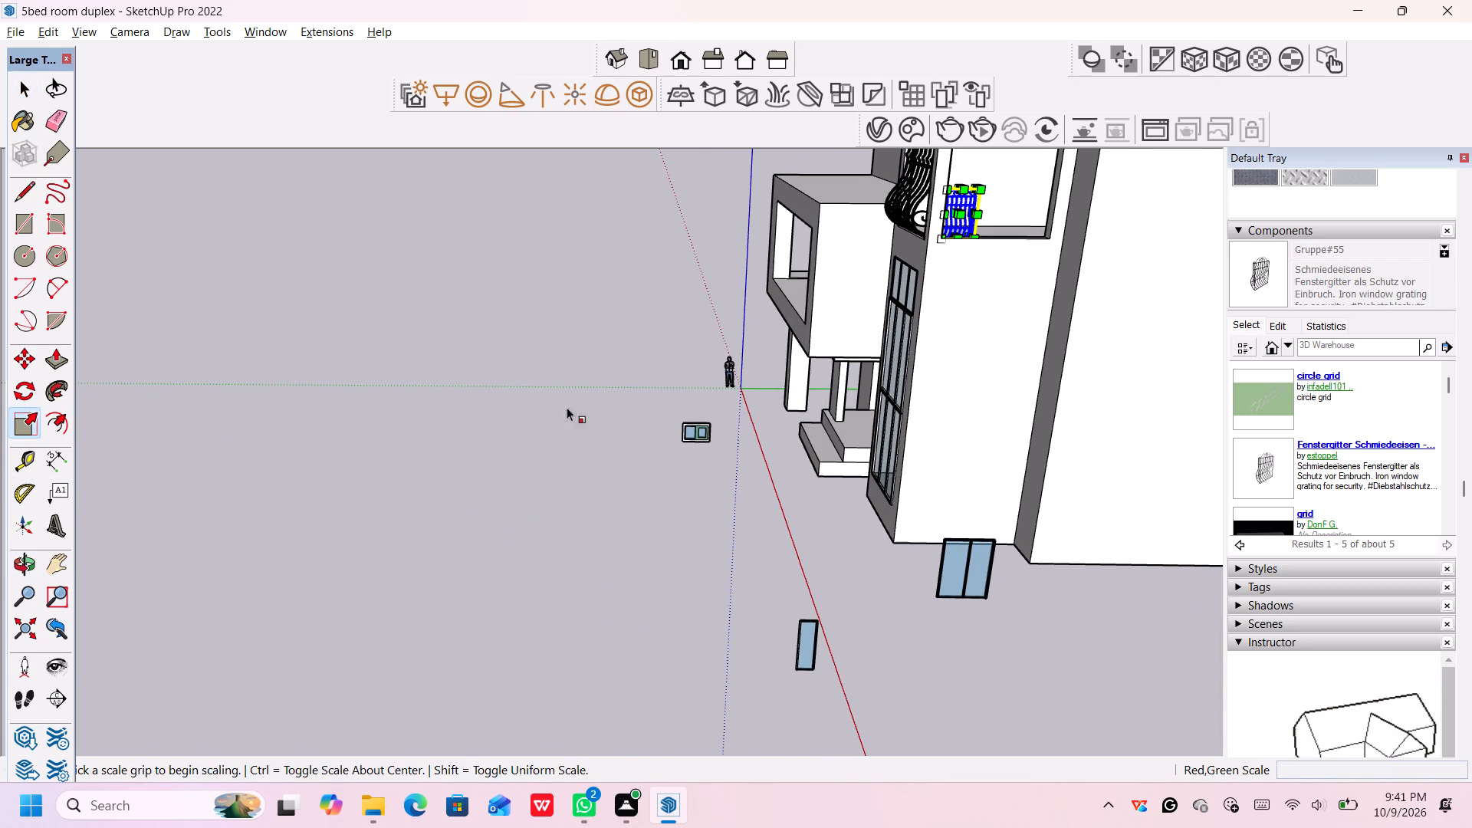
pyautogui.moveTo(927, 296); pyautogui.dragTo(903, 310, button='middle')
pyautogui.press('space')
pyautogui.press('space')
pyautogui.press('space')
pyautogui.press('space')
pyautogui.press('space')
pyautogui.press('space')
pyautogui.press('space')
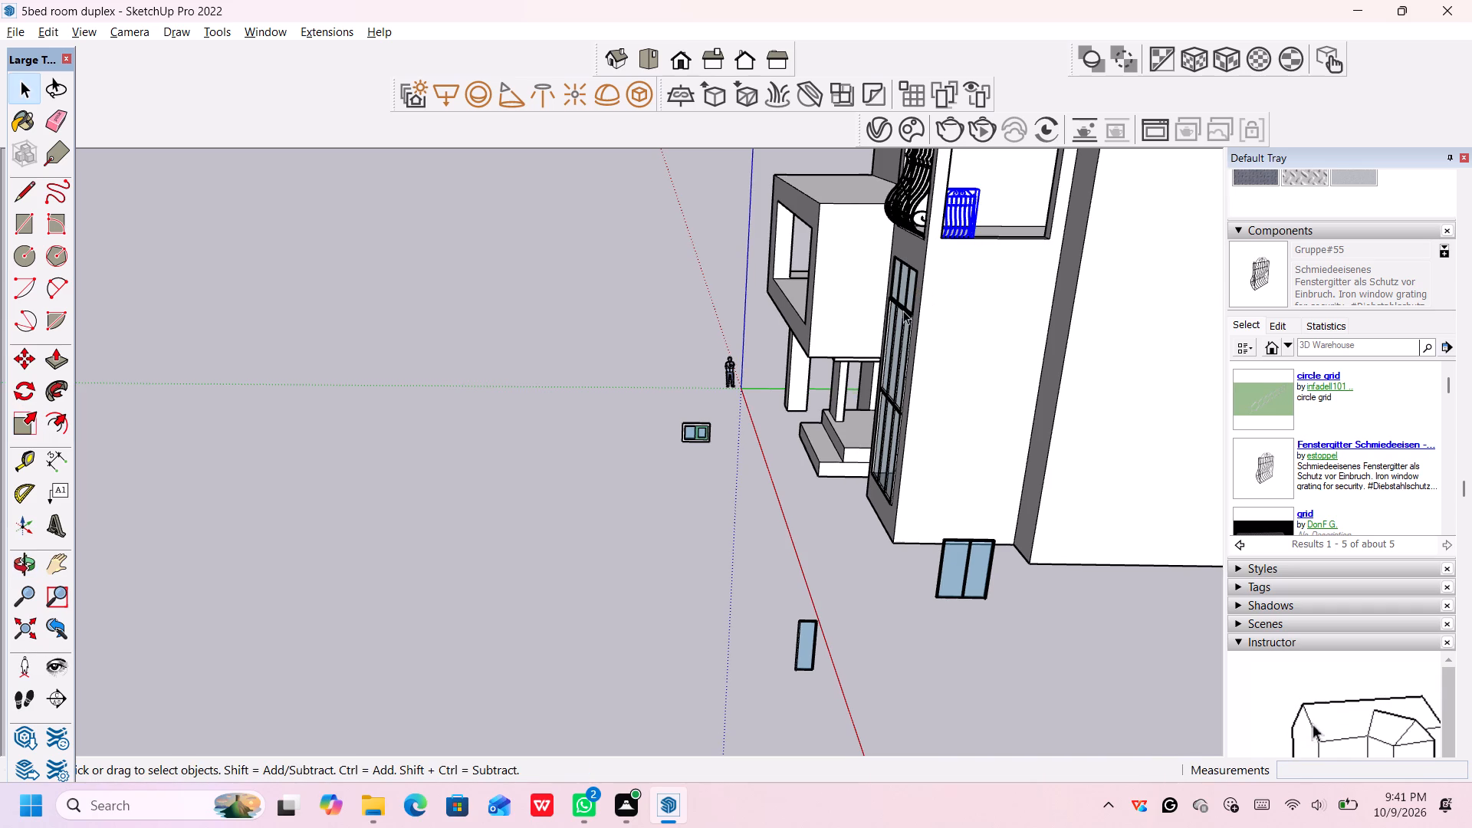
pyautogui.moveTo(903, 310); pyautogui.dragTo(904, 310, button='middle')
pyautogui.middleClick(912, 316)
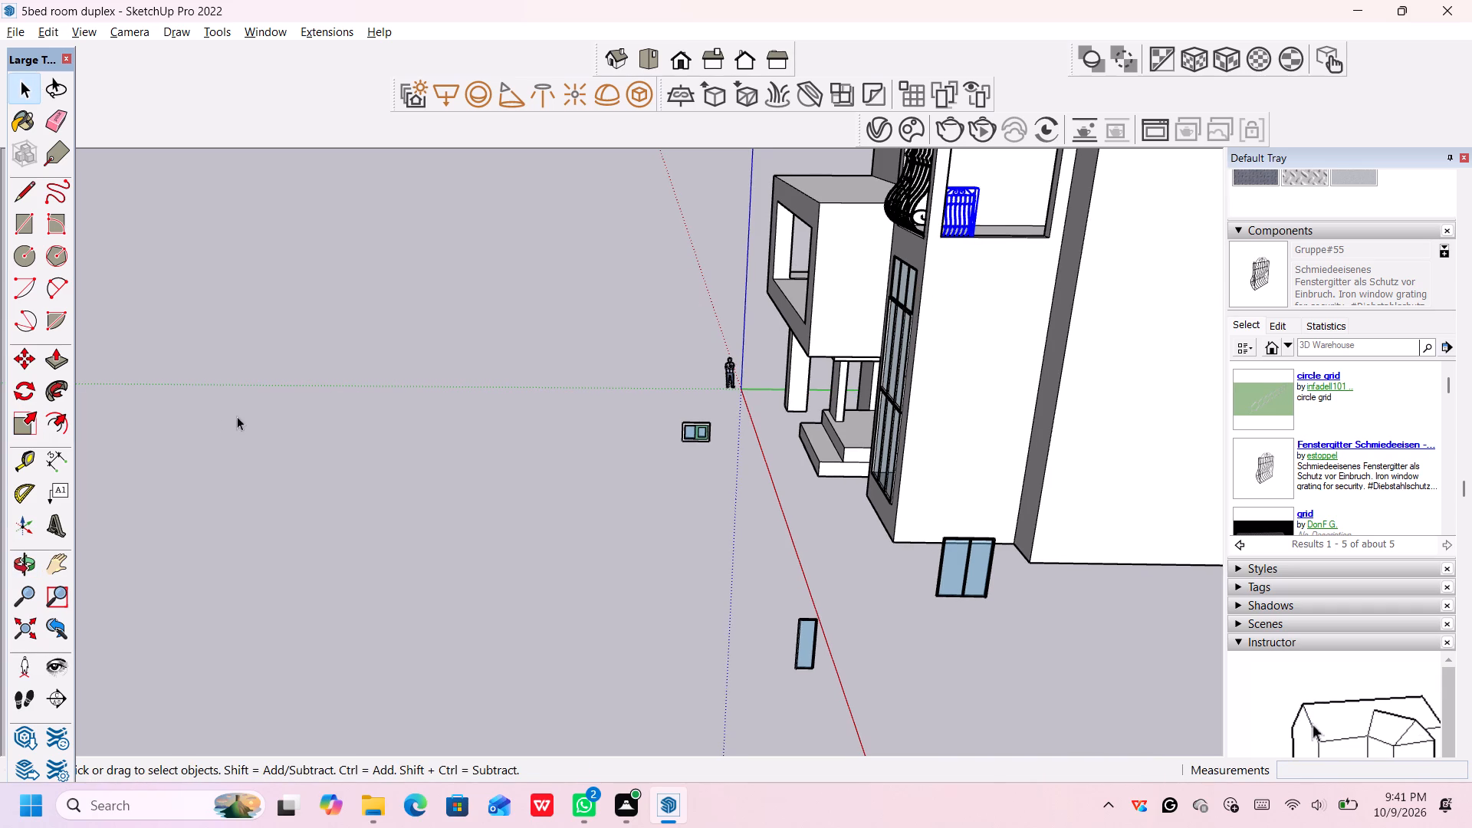
# Scale the grating in the upper side opening uniformly by 2.00 to match the opening's height.
pyautogui.click(28, 422)
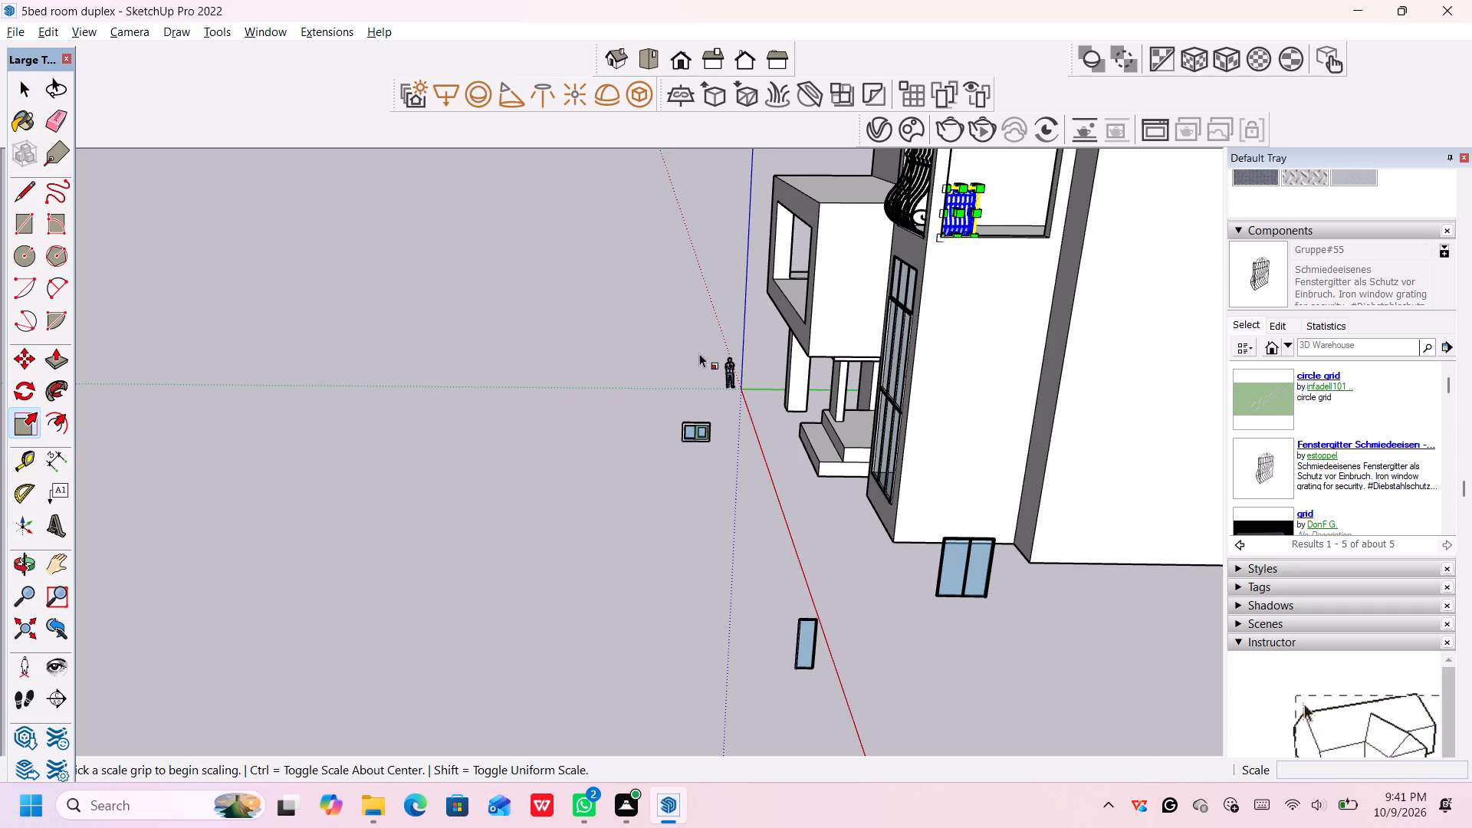
pyautogui.moveTo(699, 353); pyautogui.dragTo(242, 484, button='middle')
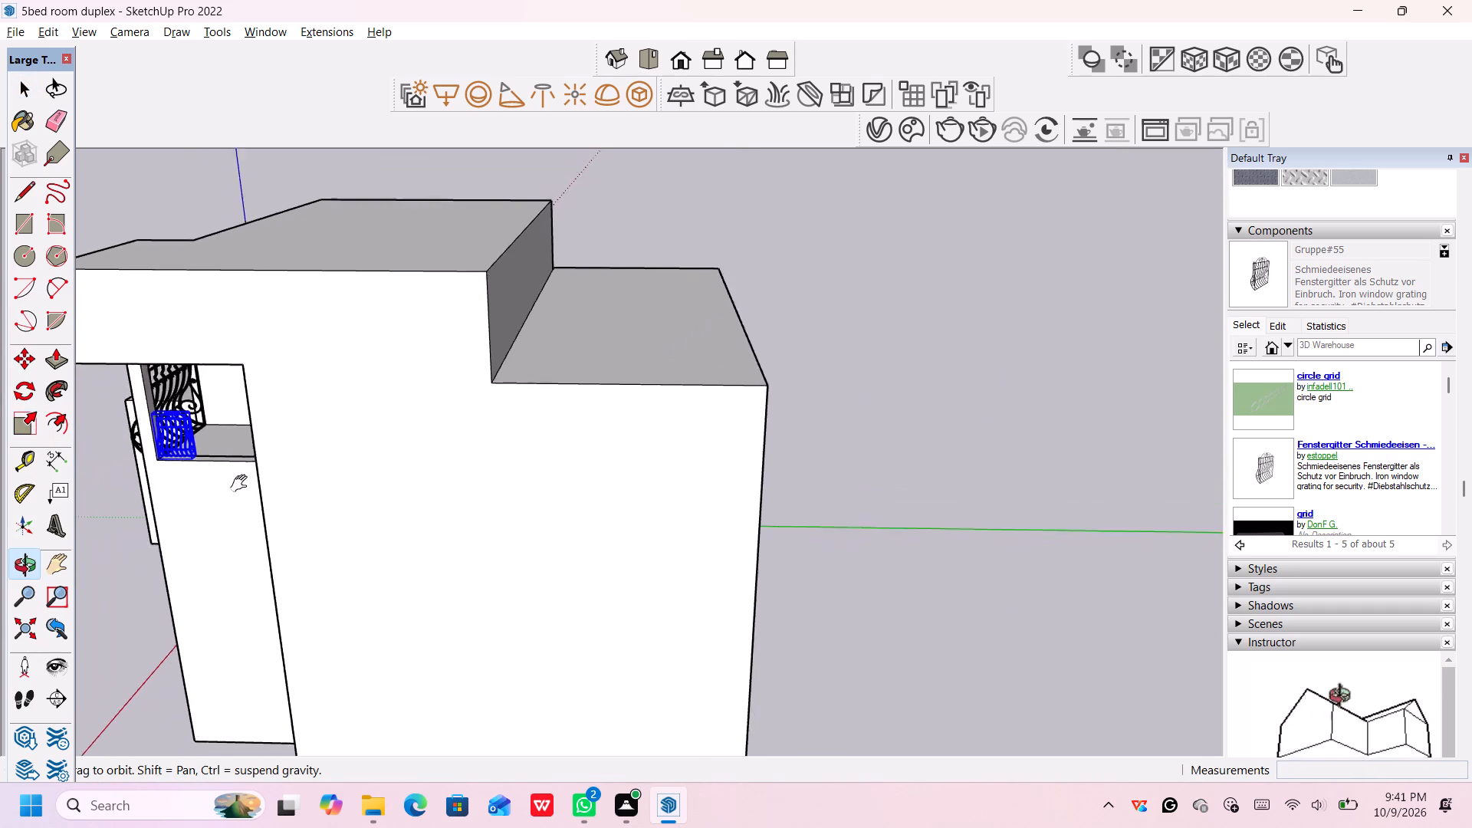
pyautogui.moveTo(242, 484); pyautogui.dragTo(321, 487, button='middle')
pyautogui.moveTo(318, 488); pyautogui.dragTo(396, 371, button='middle')
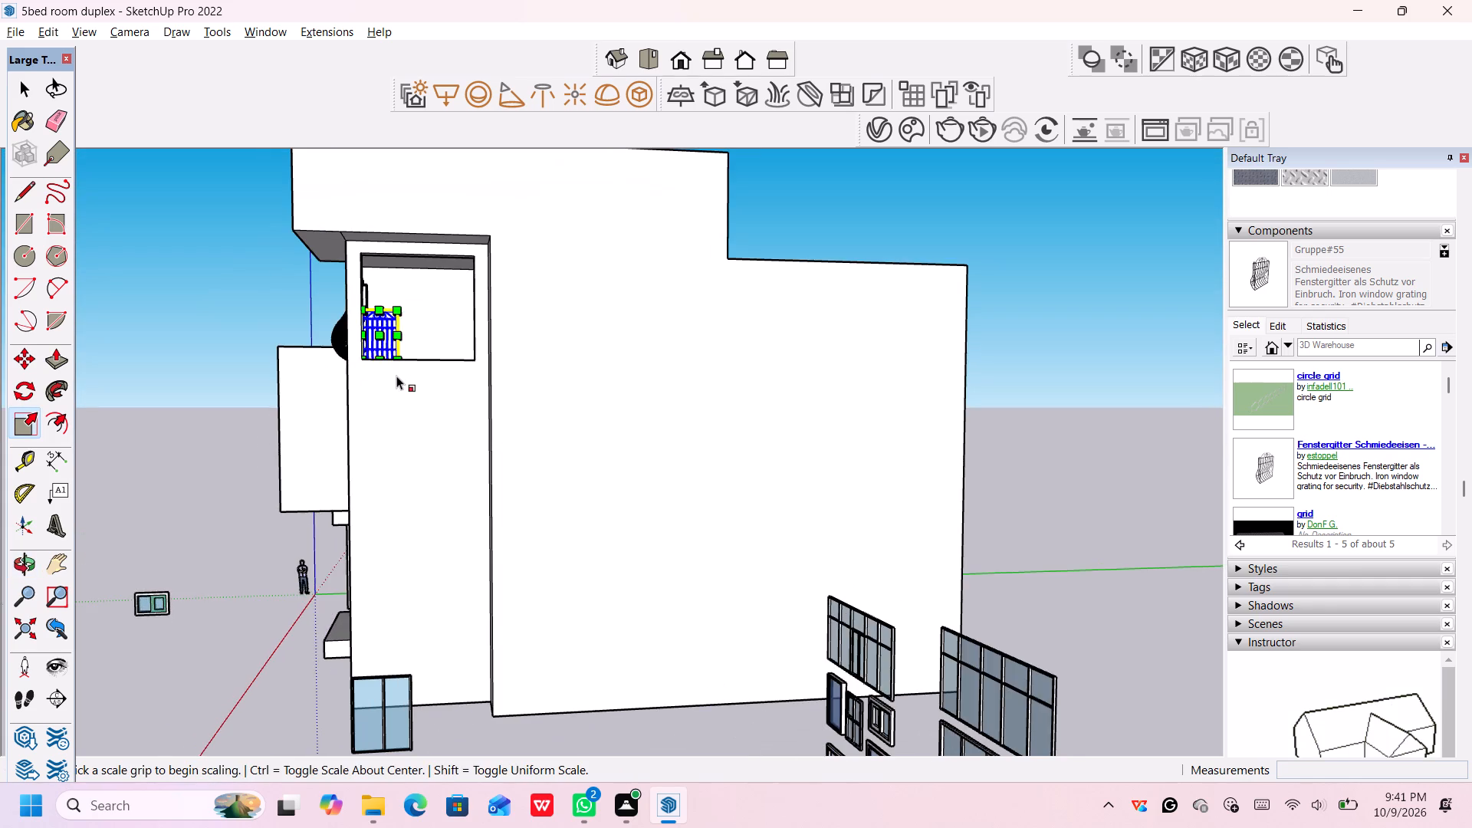
pyautogui.scroll(8, 396, 376)
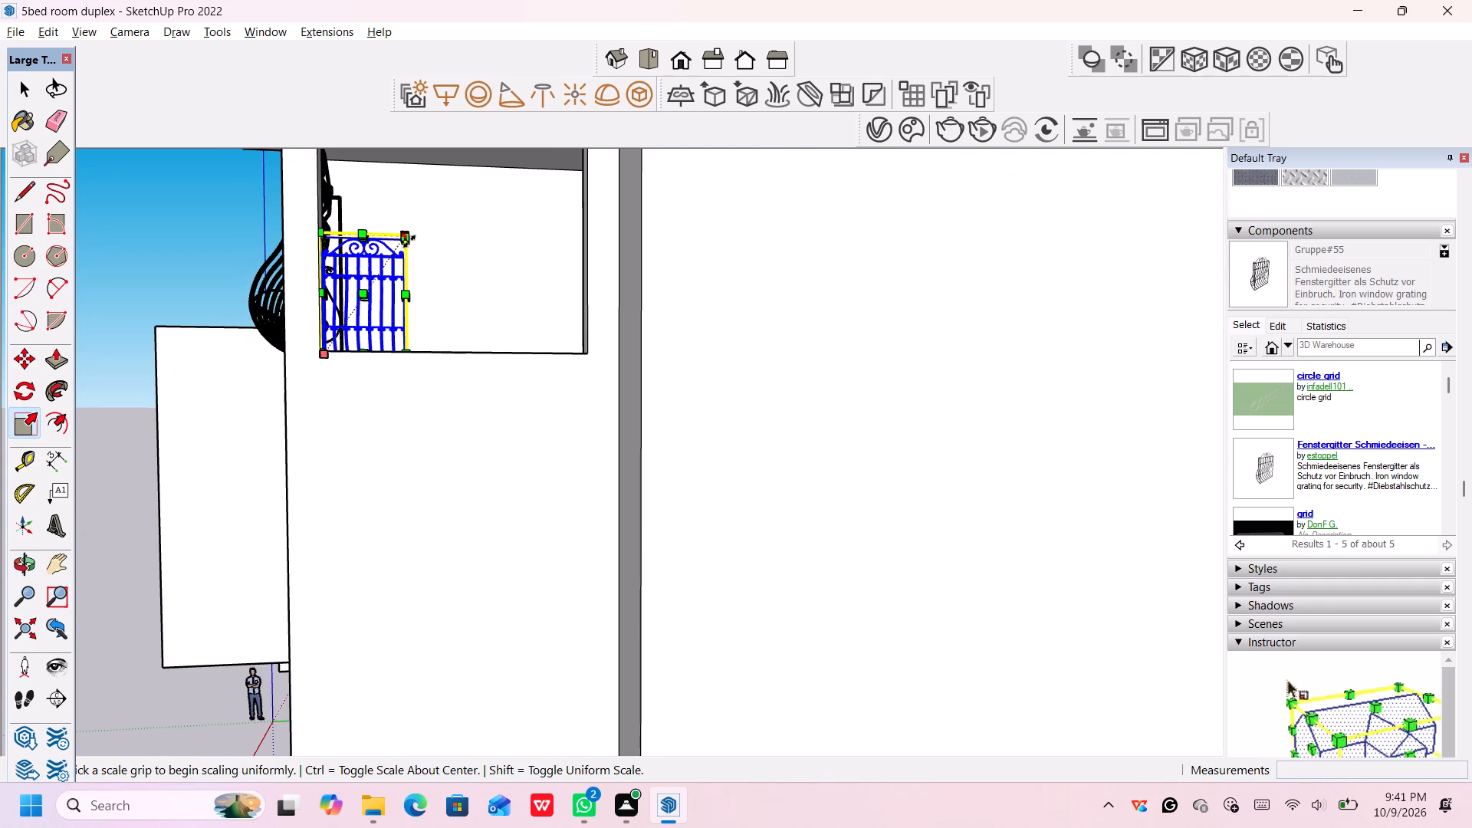
pyautogui.click(409, 242)
pyautogui.scroll(-6, 521, 222)
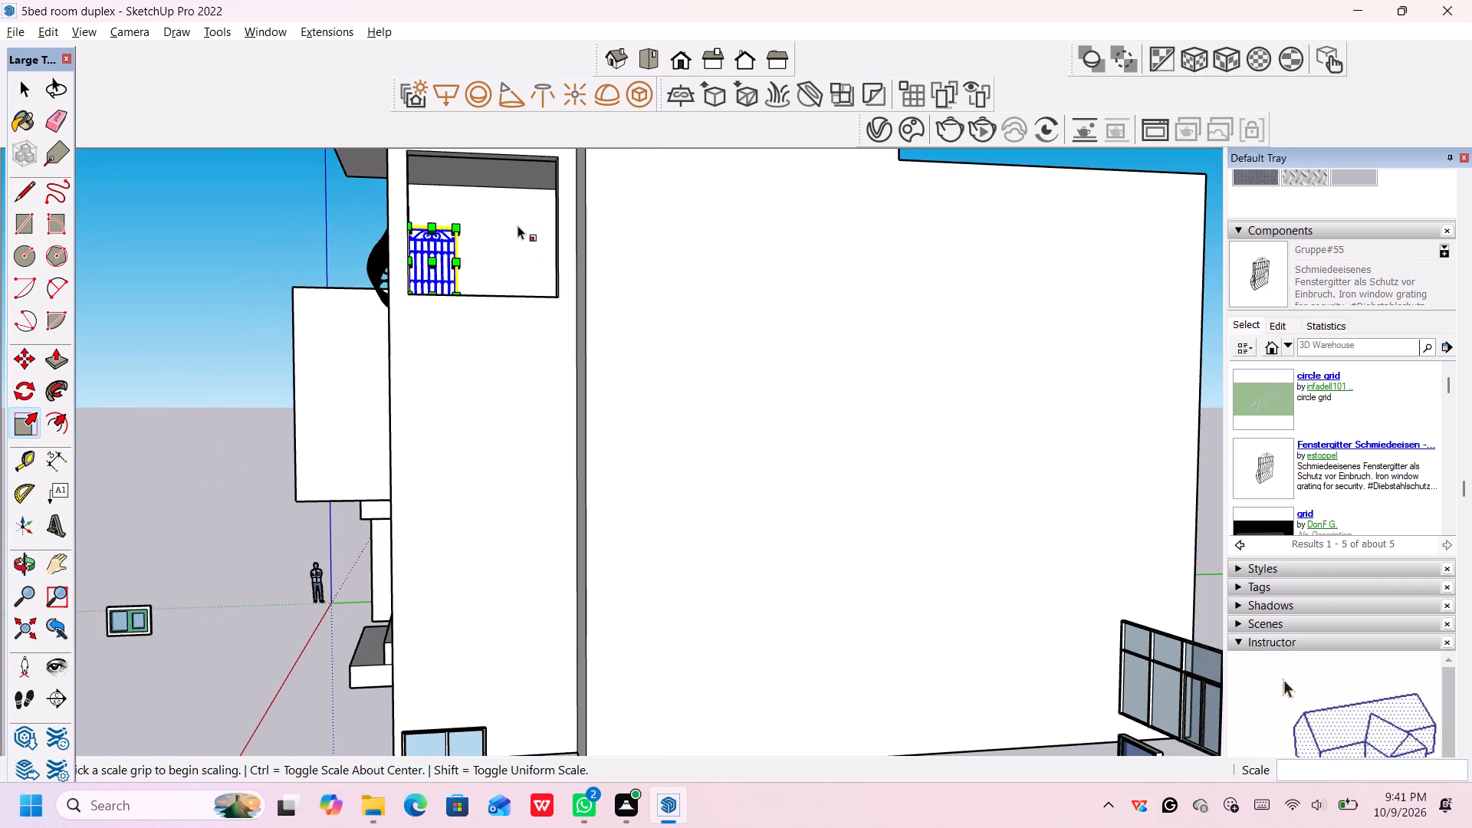
pyautogui.moveTo(517, 228); pyautogui.dragTo(484, 452, button='middle')
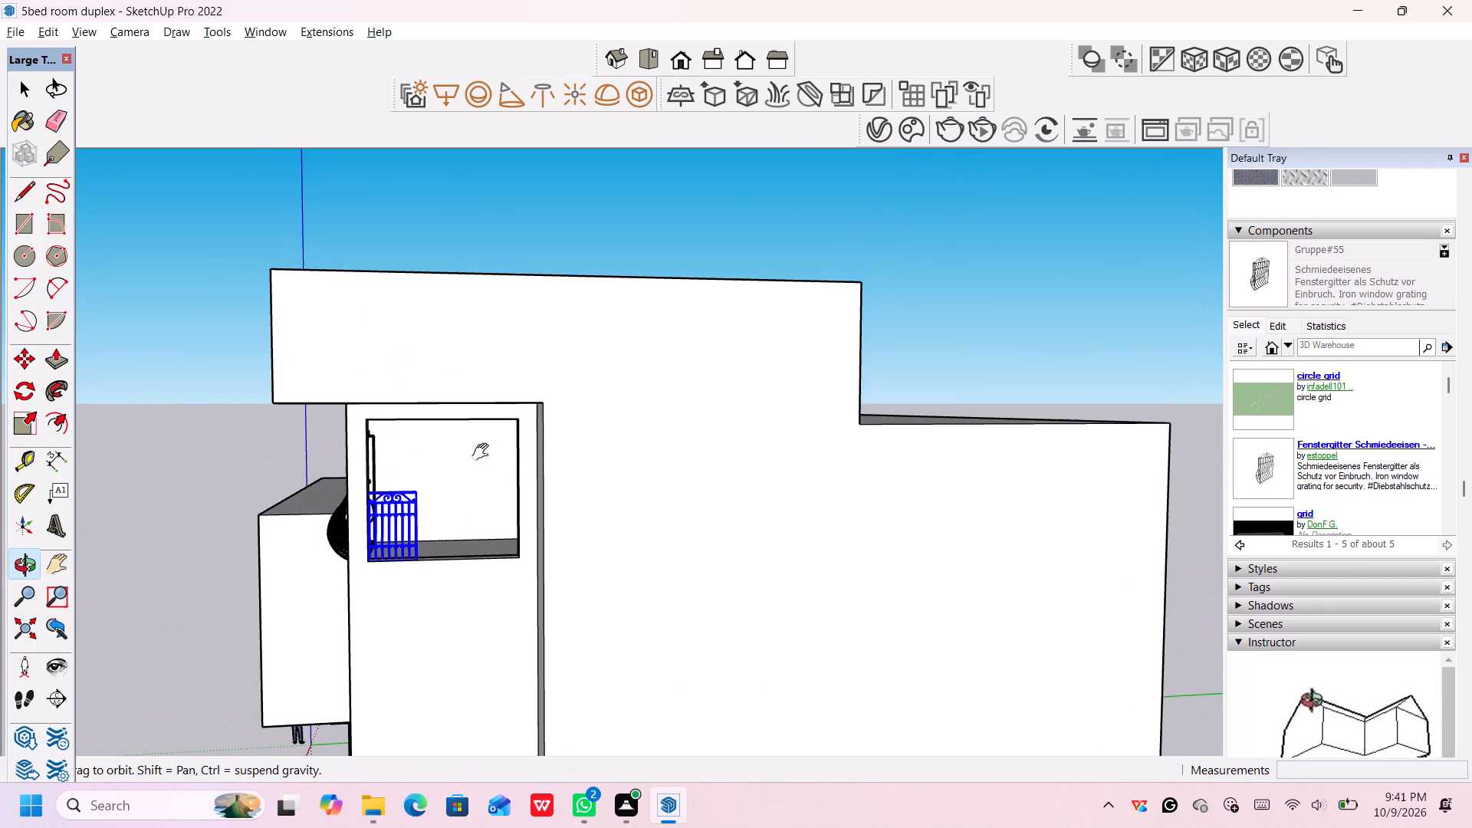
pyautogui.moveTo(484, 452); pyautogui.dragTo(484, 451, button='middle')
pyautogui.click(414, 489)
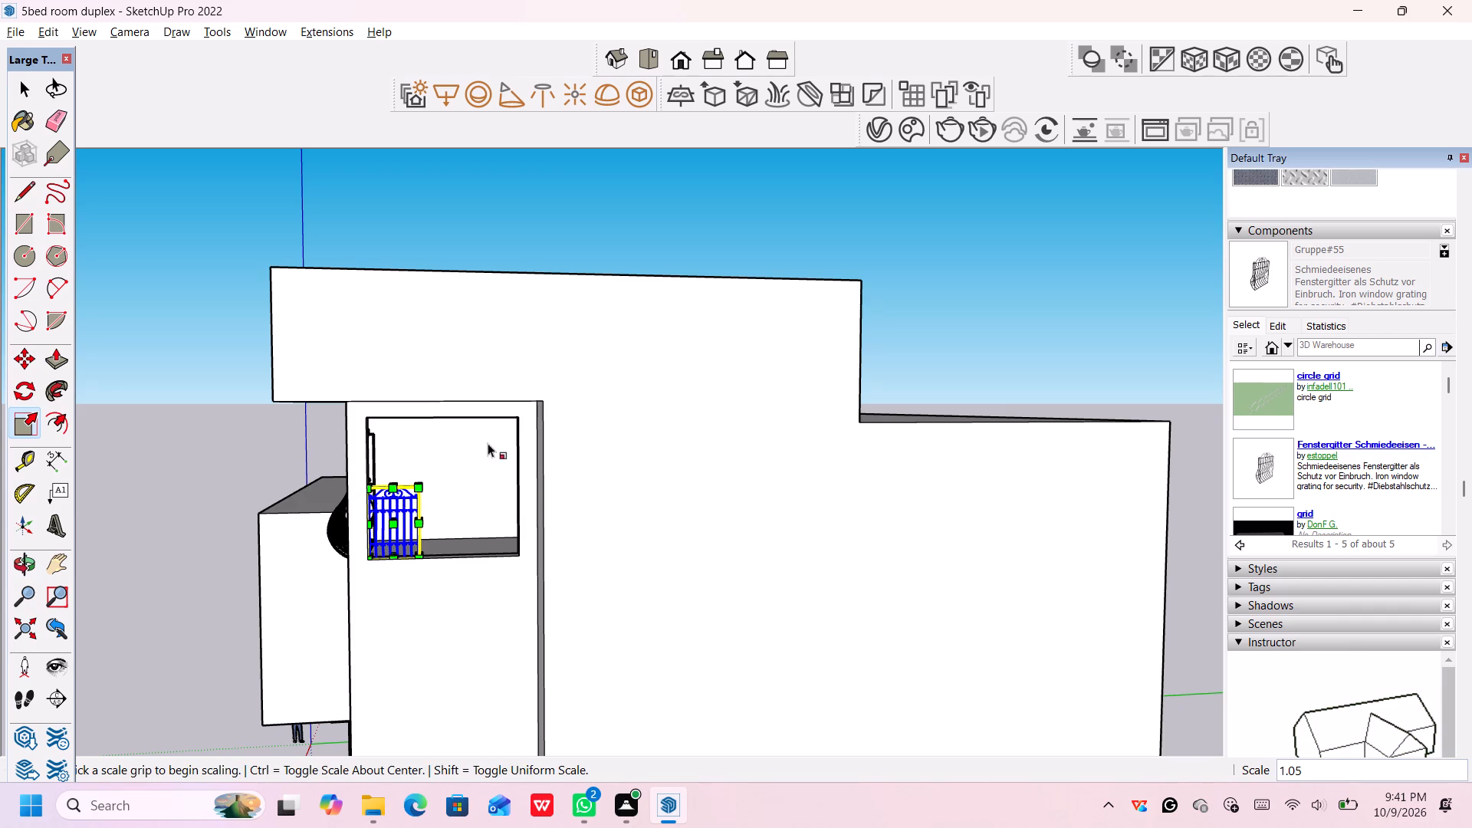
pyautogui.scroll(5, 421, 488)
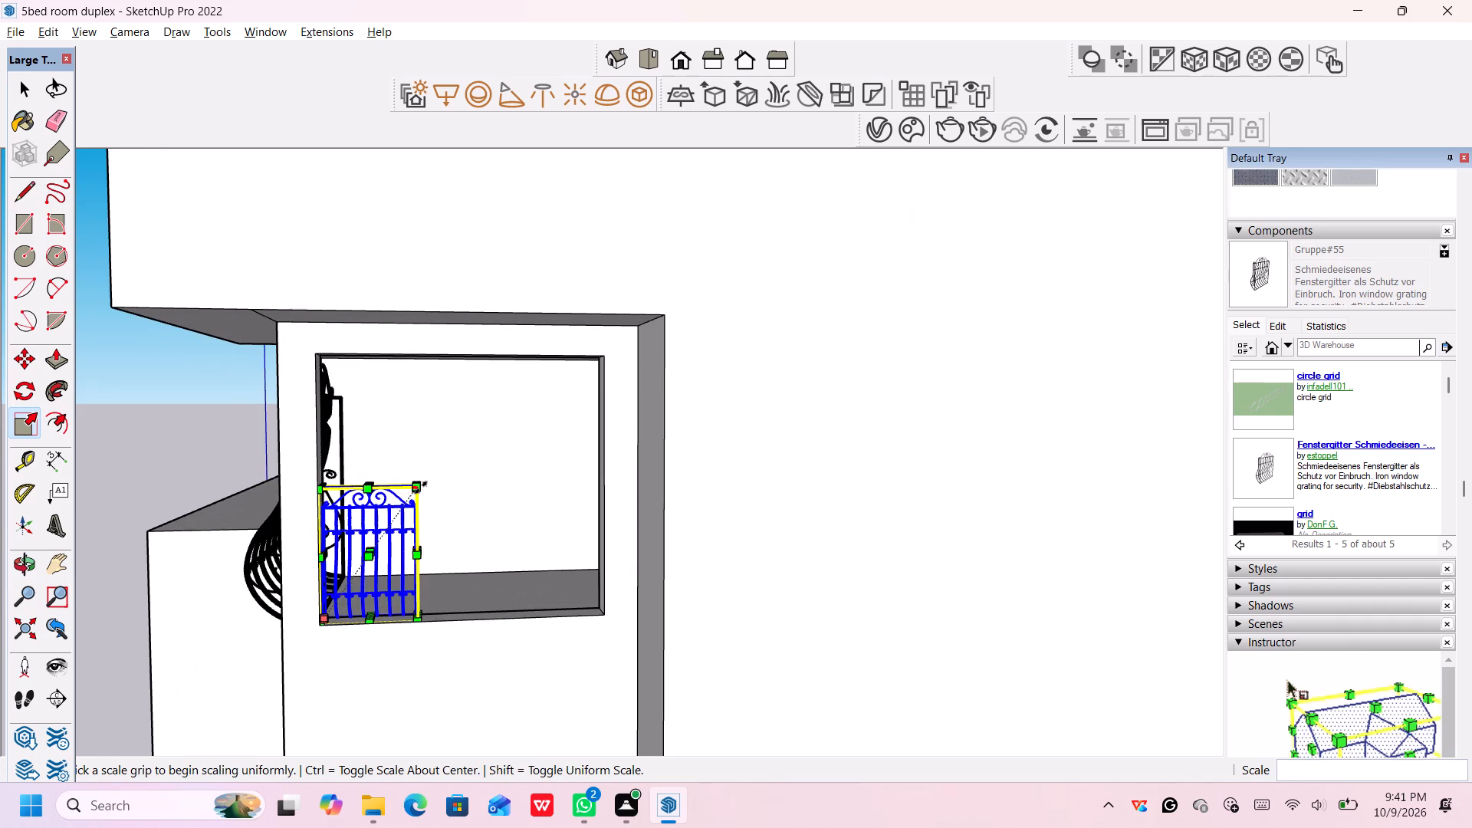
pyautogui.click(421, 488)
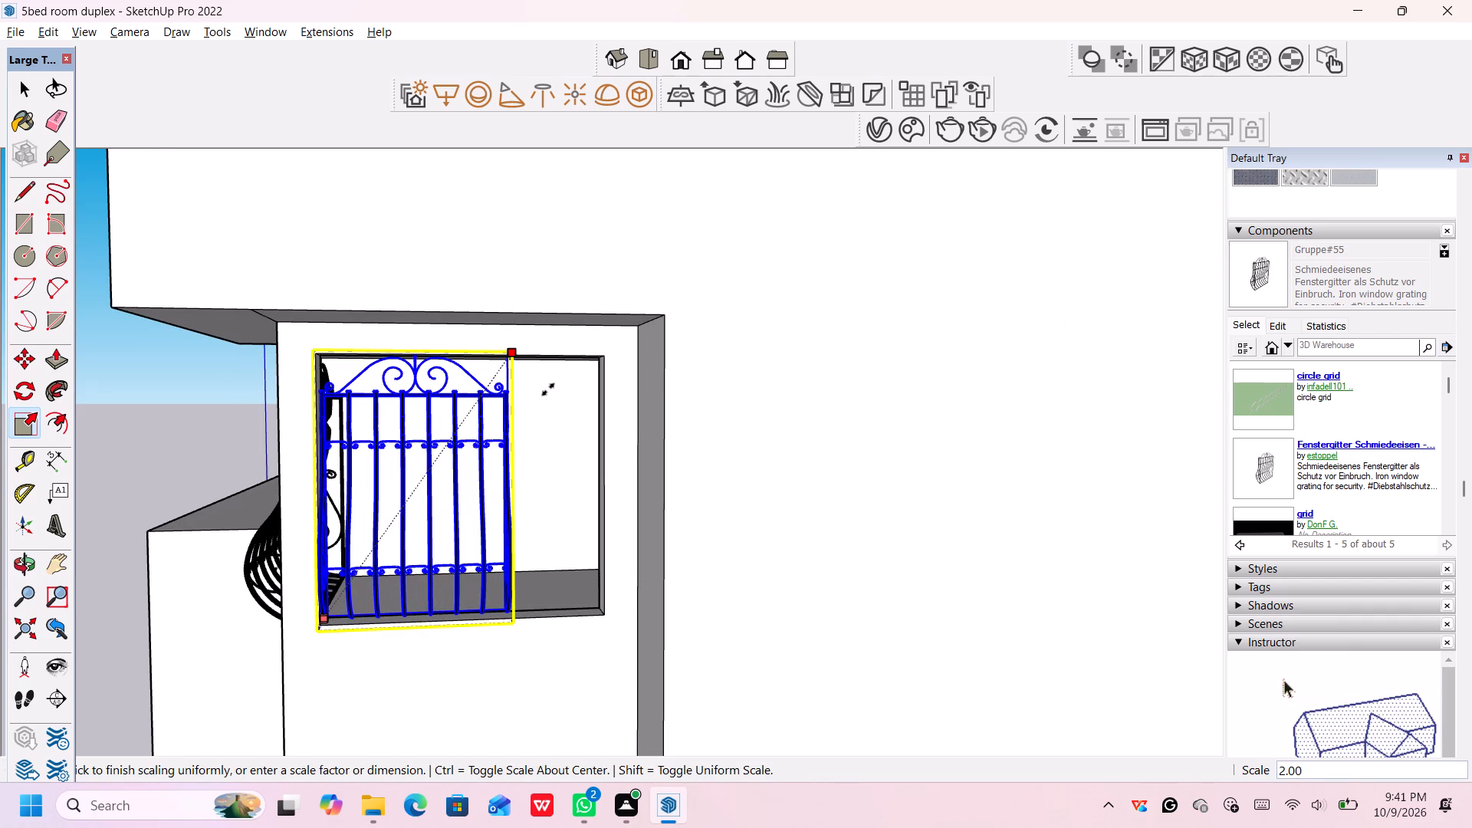
pyautogui.click(548, 389)
# Scale the side grating by about 0.13 along red and 1.51 along green so it spans the upper side opening's full width.
pyautogui.click(510, 483)
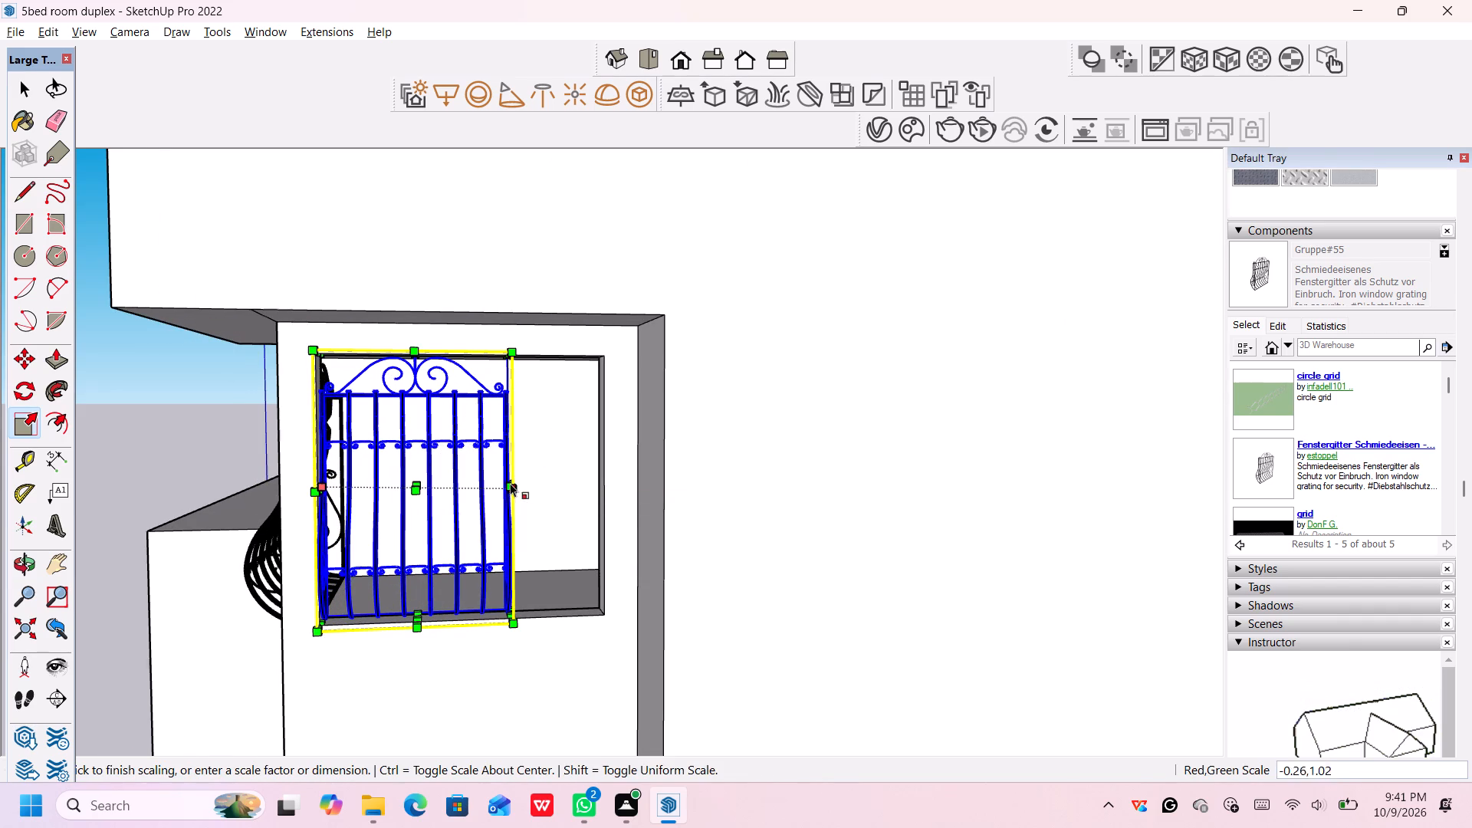
pyautogui.click(596, 478)
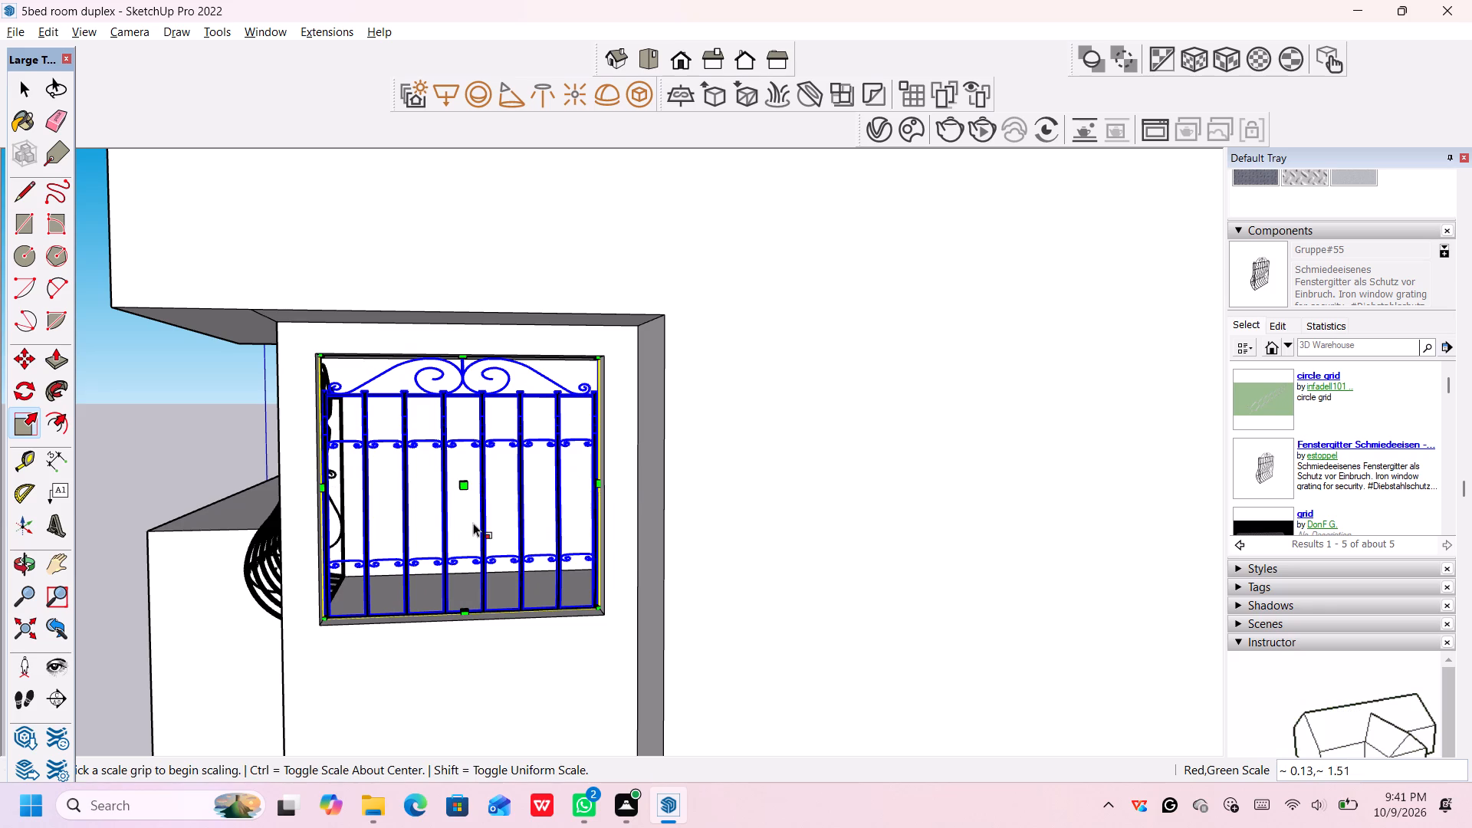
pyautogui.moveTo(468, 509); pyautogui.dragTo(762, 543, button='middle')
pyautogui.moveTo(753, 542); pyautogui.dragTo(684, 540, button='middle')
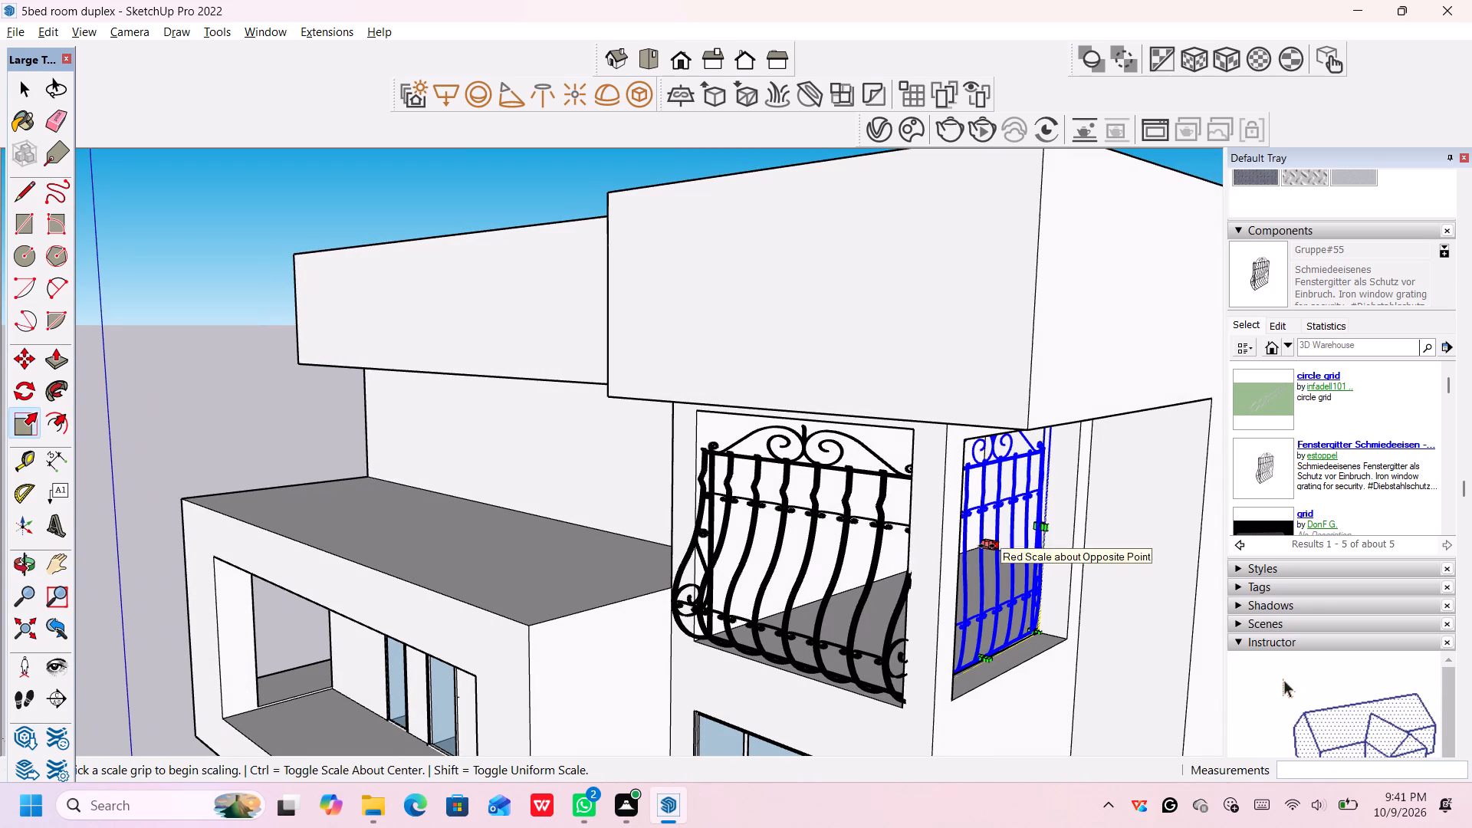
# Scale the side opening's grating by about 9.19 along its red axis so its bars bulge outward from the wall.
pyautogui.click(987, 546)
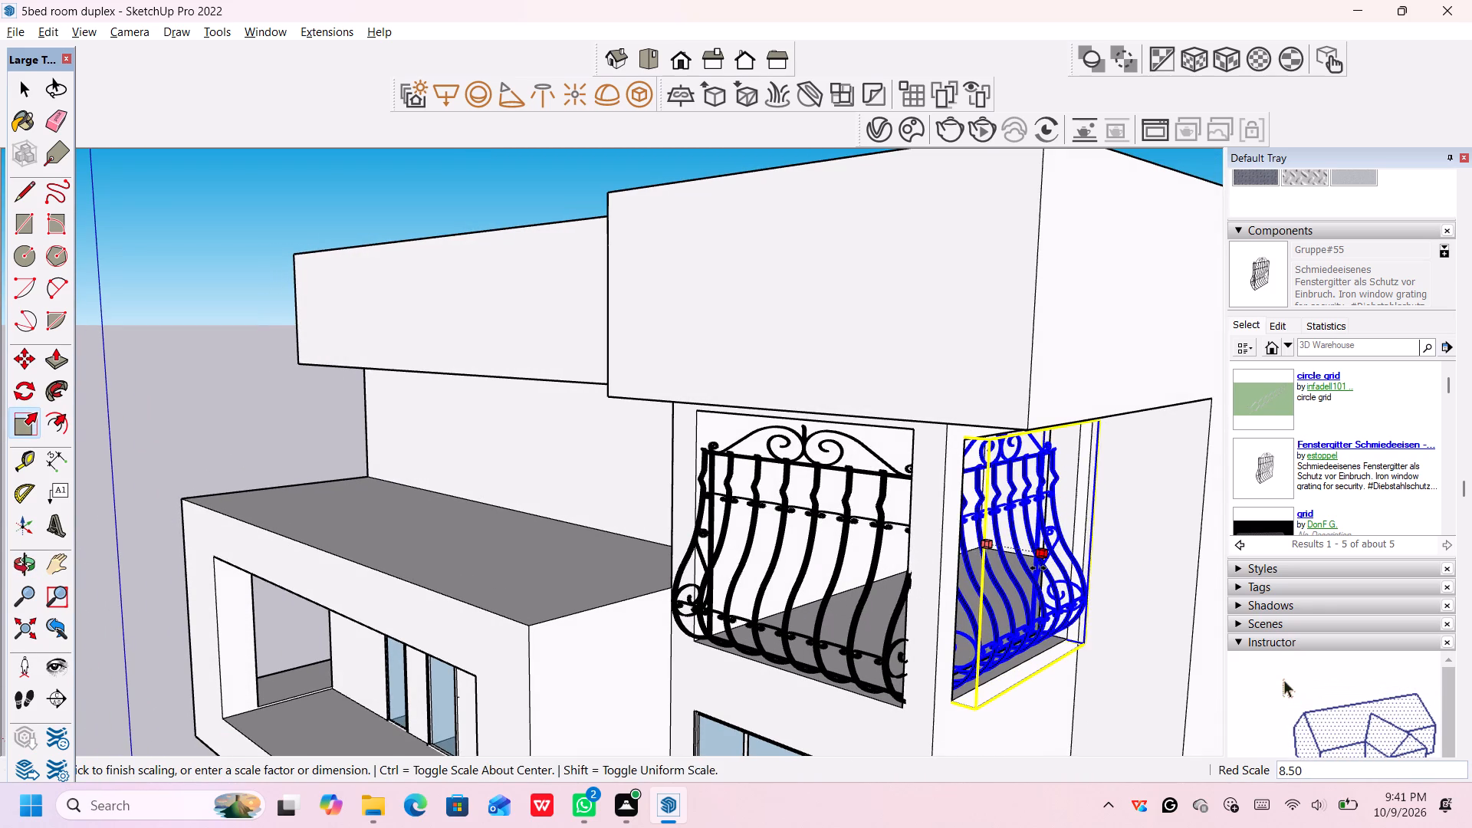
pyautogui.click(1041, 573)
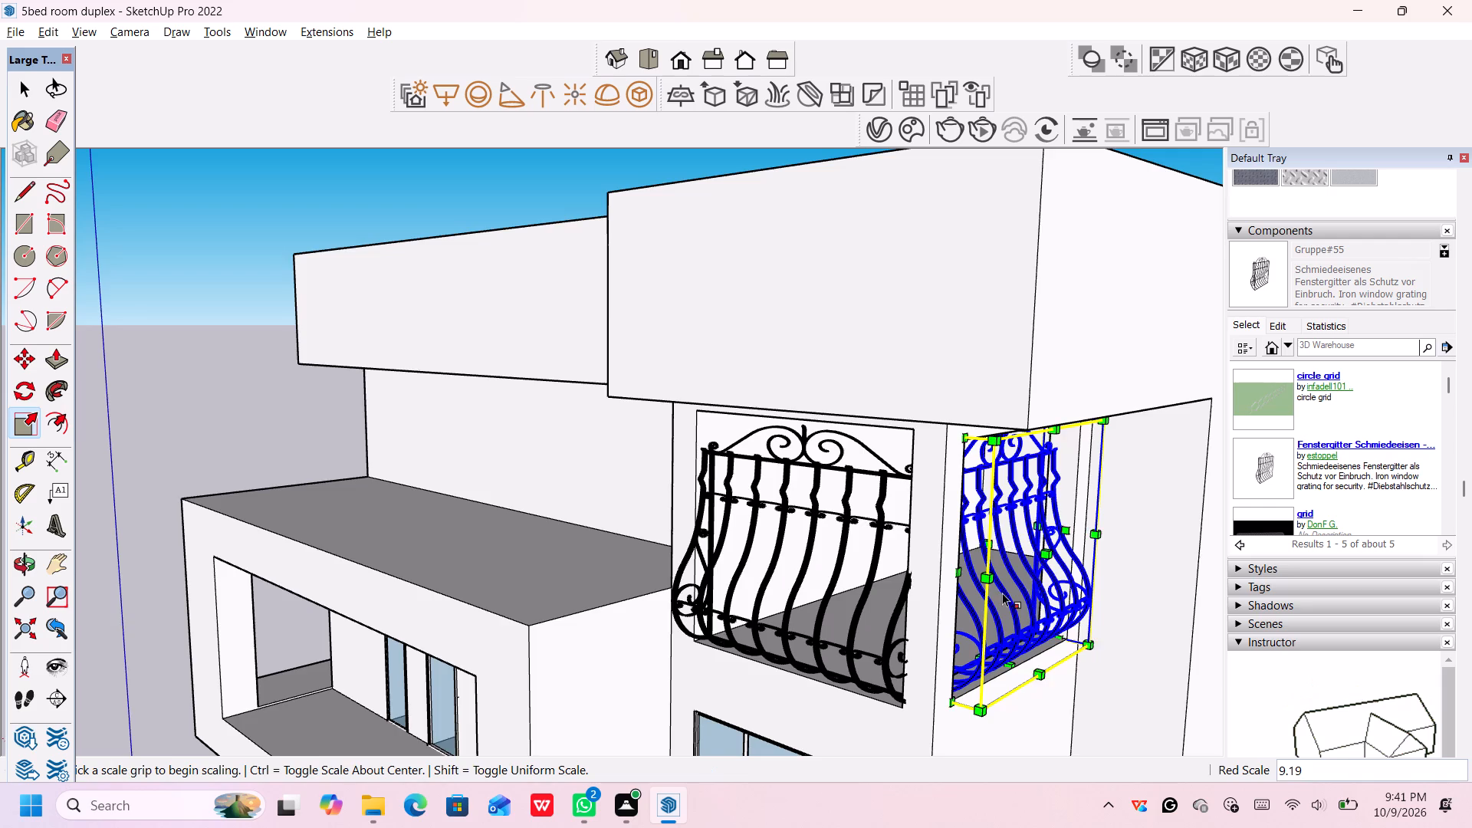
pyautogui.scroll(-18, 1001, 593)
pyautogui.moveTo(849, 653); pyautogui.dragTo(919, 633, button='middle')
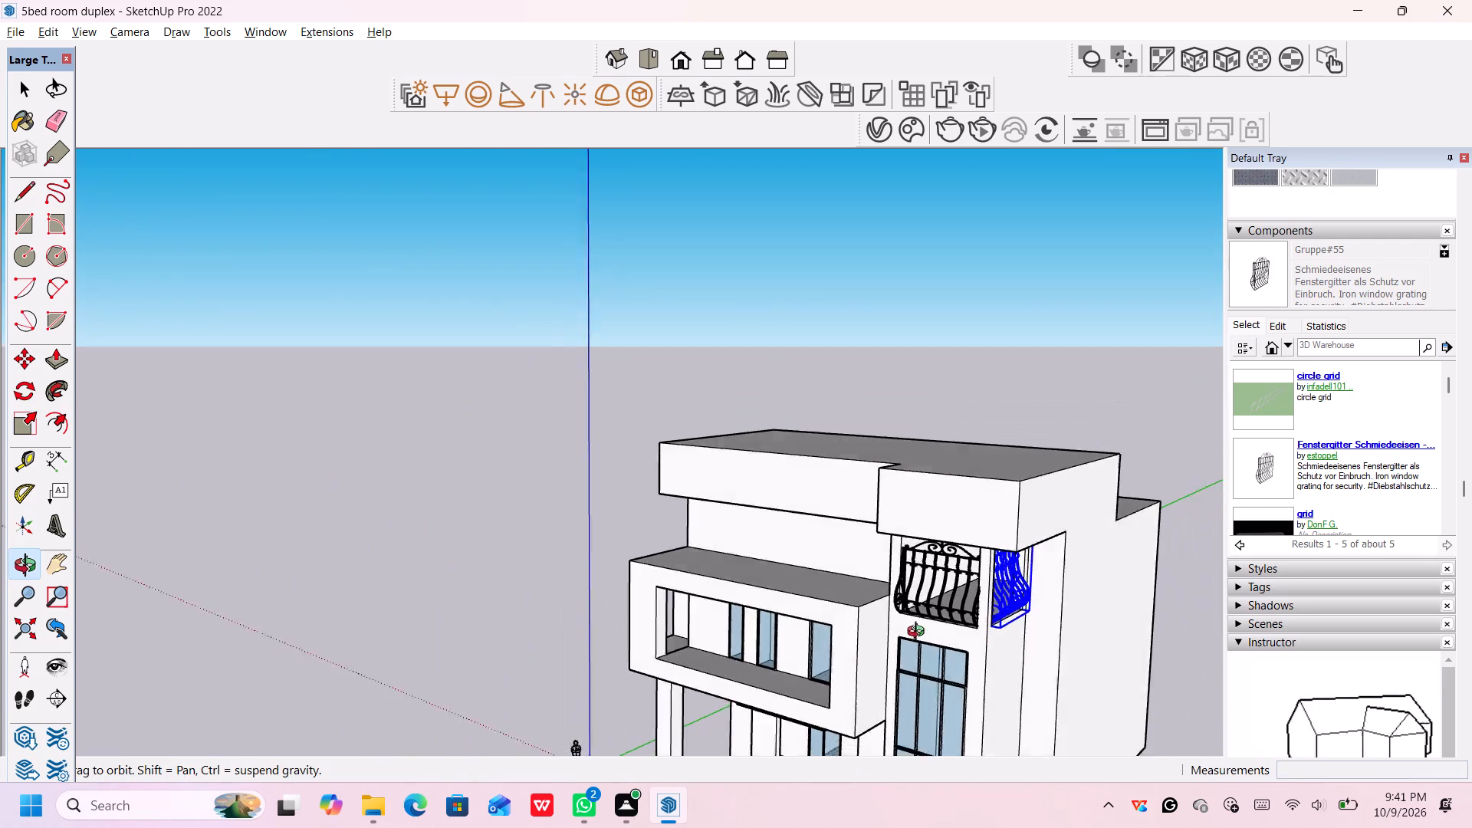
pyautogui.moveTo(919, 633); pyautogui.dragTo(1080, 621, button='middle')
pyautogui.moveTo(949, 658); pyautogui.dragTo(1041, 635, button='middle')
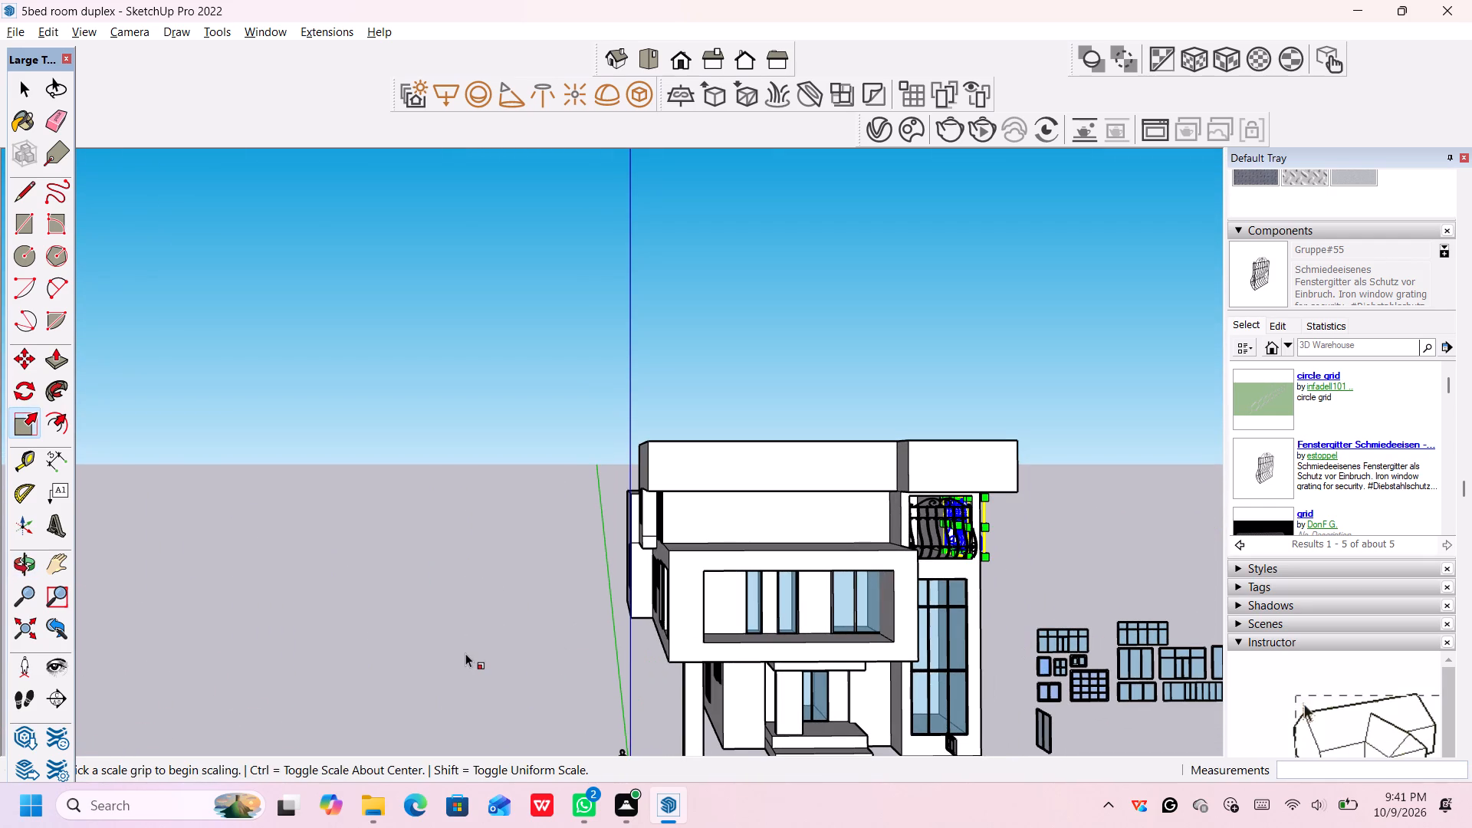
pyautogui.click(465, 653)
pyautogui.press('space')
pyautogui.press('space')
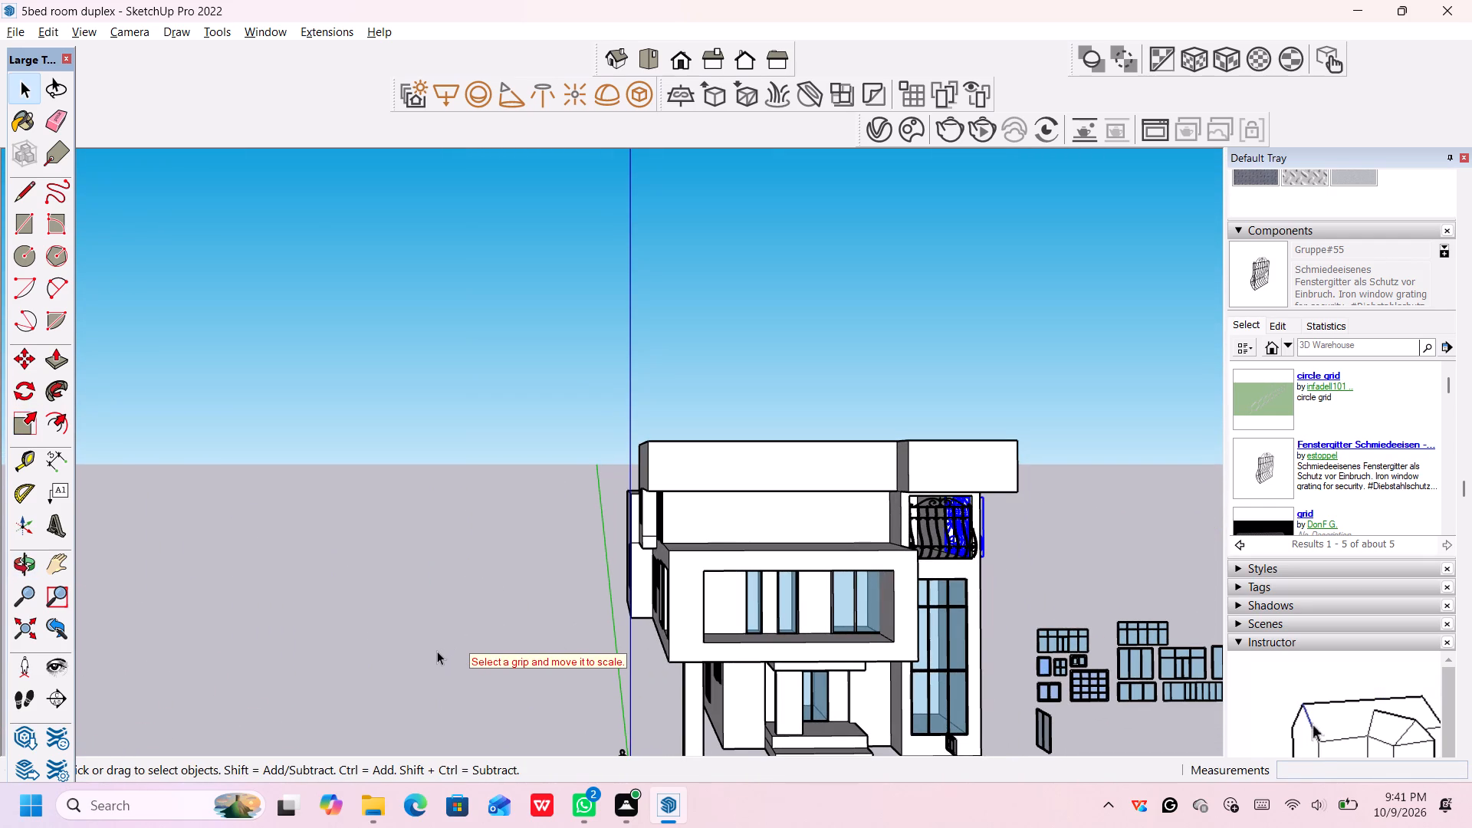
pyautogui.press('space')
pyautogui.press('Escape')
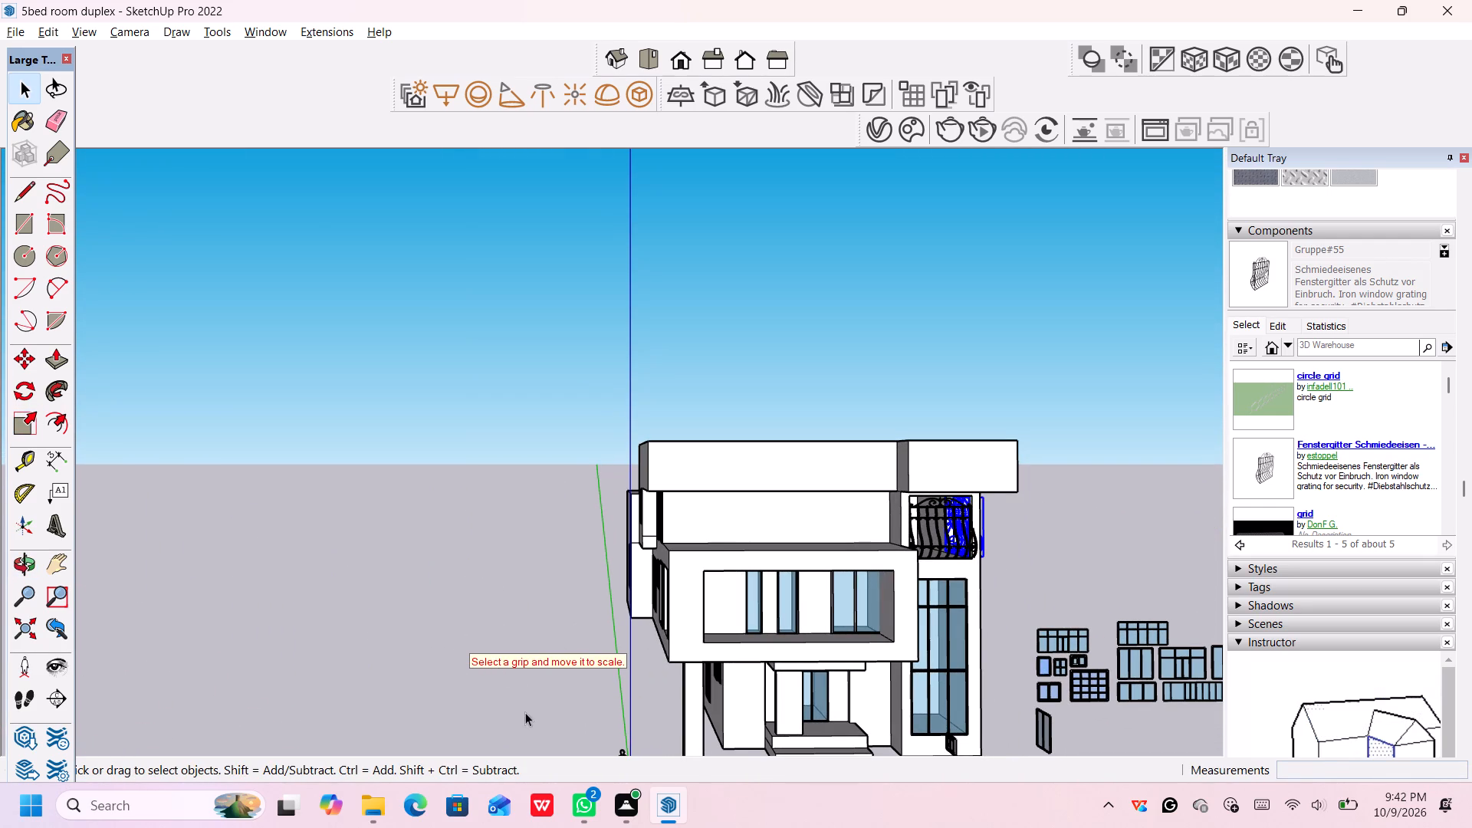
pyautogui.click(525, 712)
# Delete the wrought-iron grating from the upper front opening.
pyautogui.scroll(-5, 691, 608)
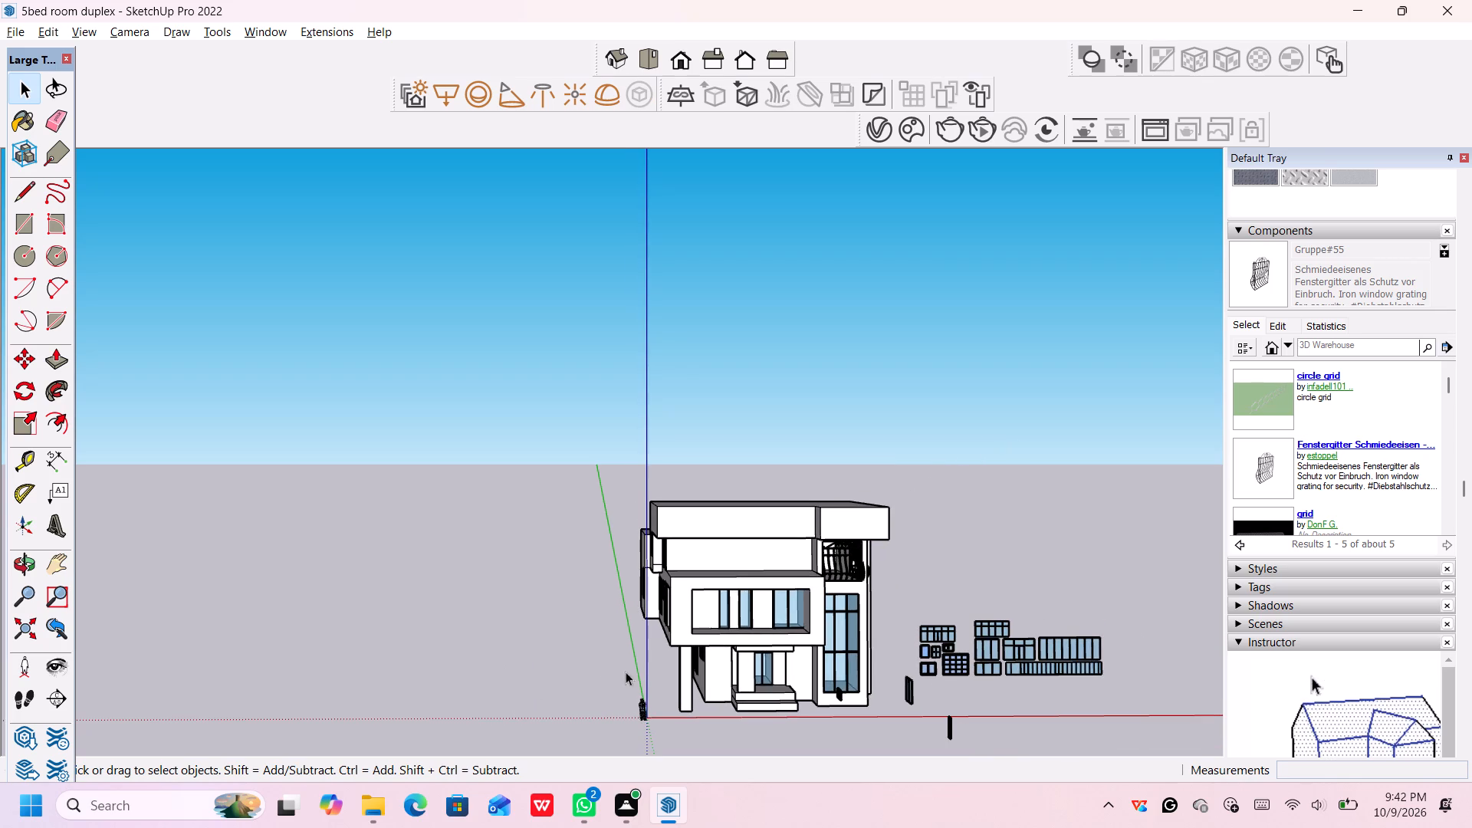
pyautogui.moveTo(594, 682); pyautogui.dragTo(659, 659, button='middle')
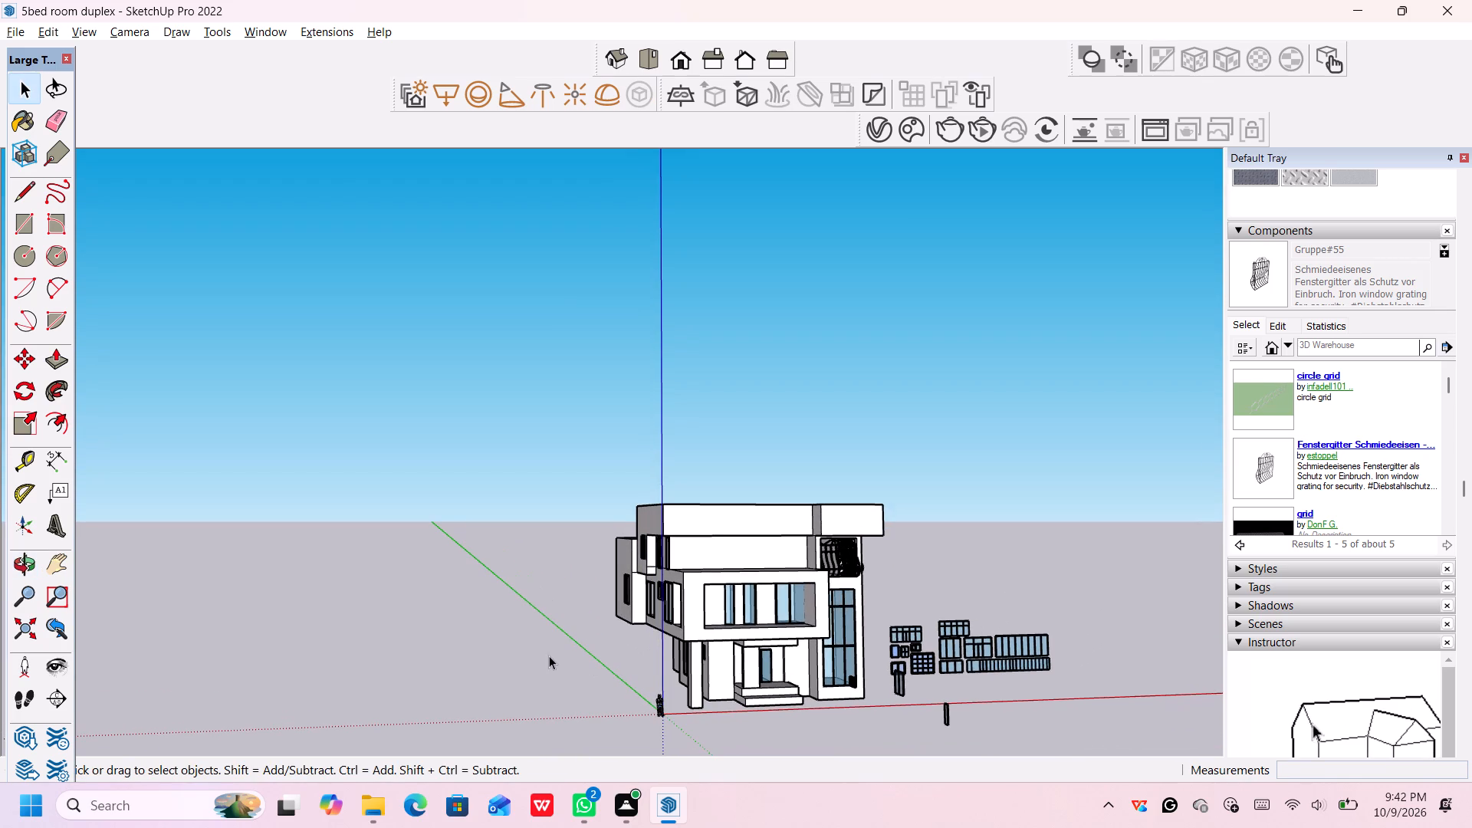
pyautogui.moveTo(547, 655); pyautogui.dragTo(670, 728, button='middle')
pyautogui.scroll(3, 724, 669)
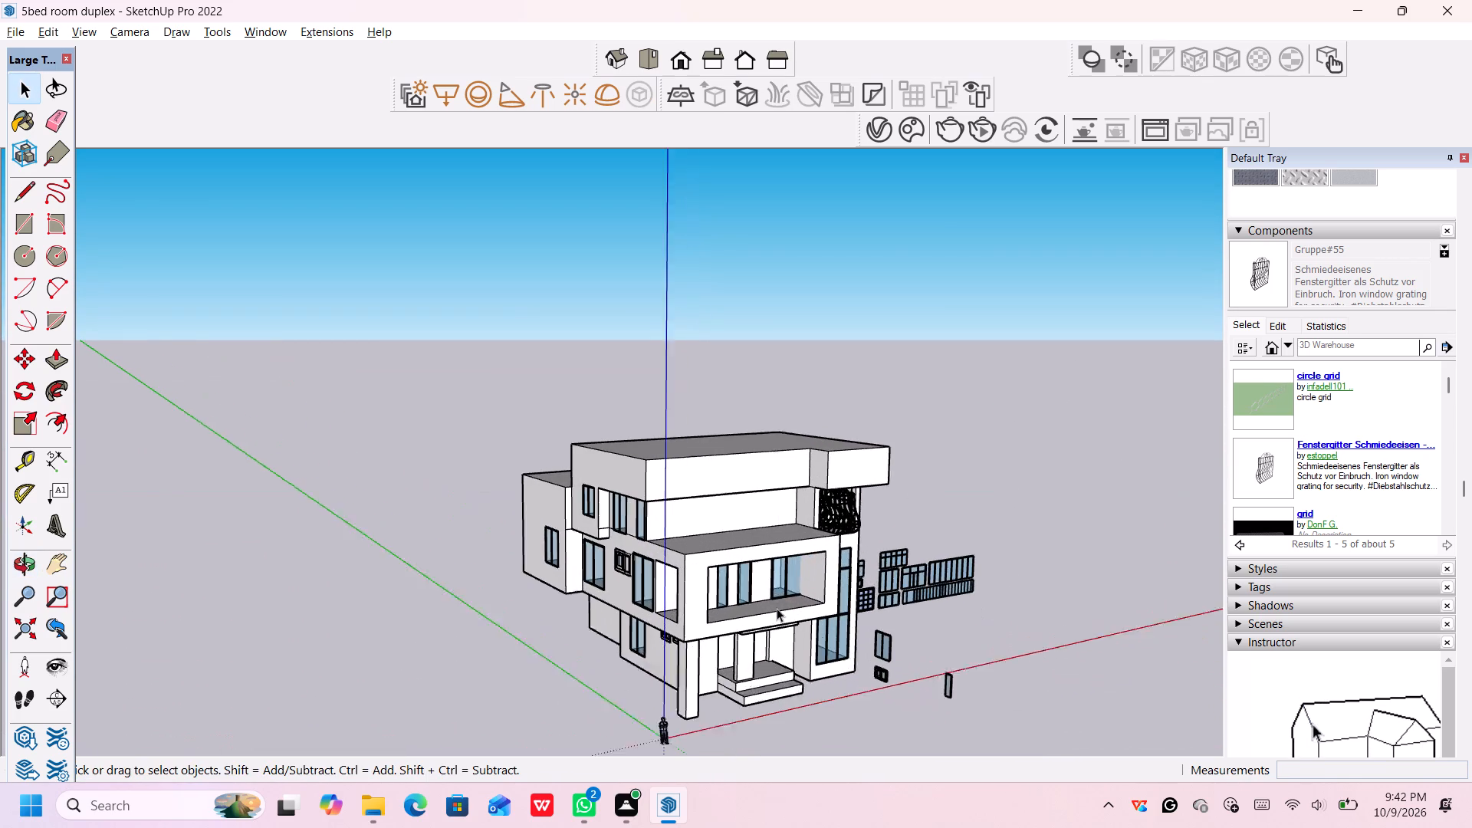
pyautogui.scroll(1, 777, 608)
pyautogui.moveTo(759, 608); pyautogui.dragTo(795, 620, button='middle')
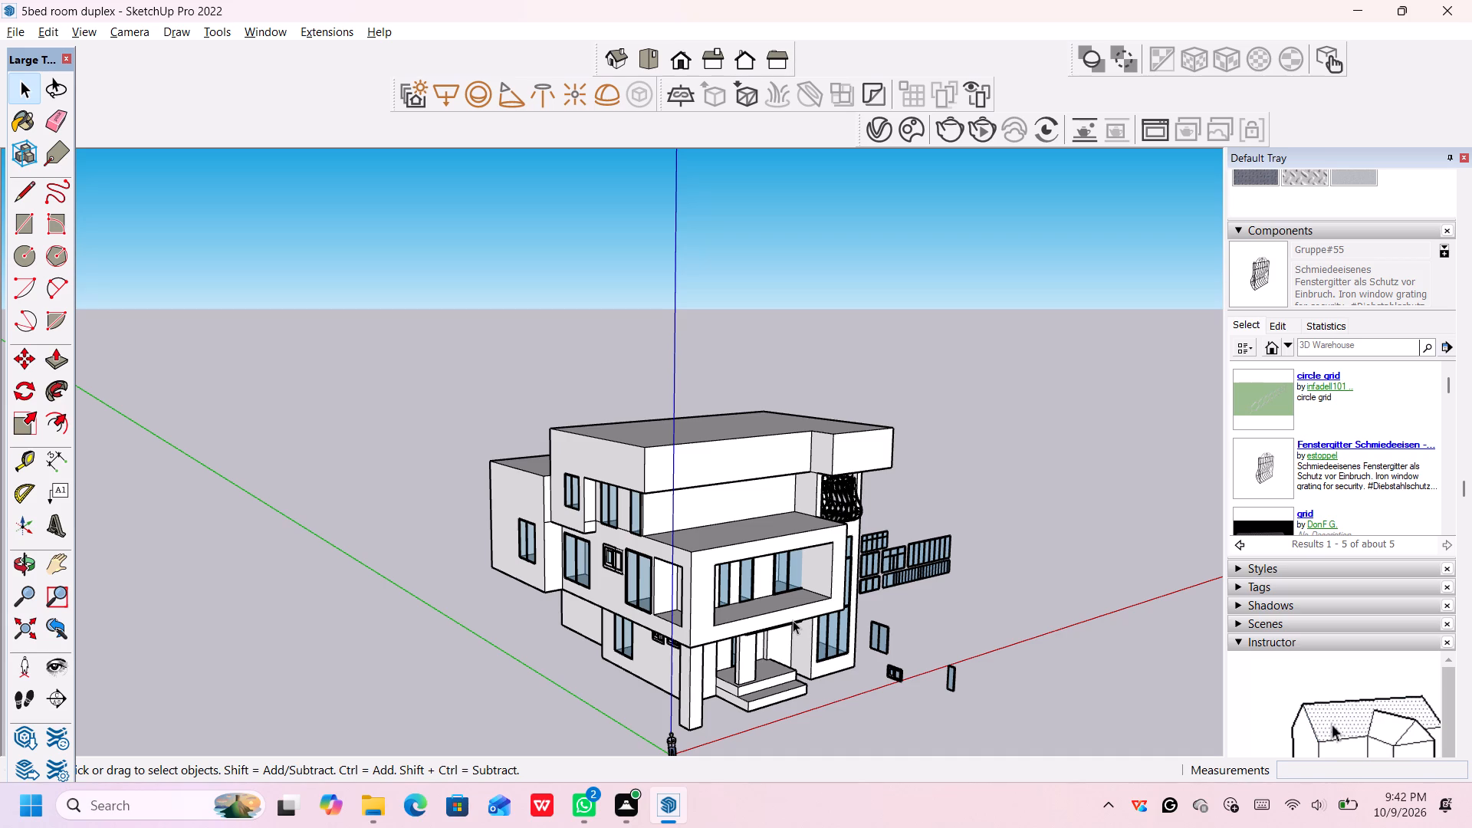
pyautogui.scroll(3, 872, 554)
pyautogui.scroll(-1, 865, 496)
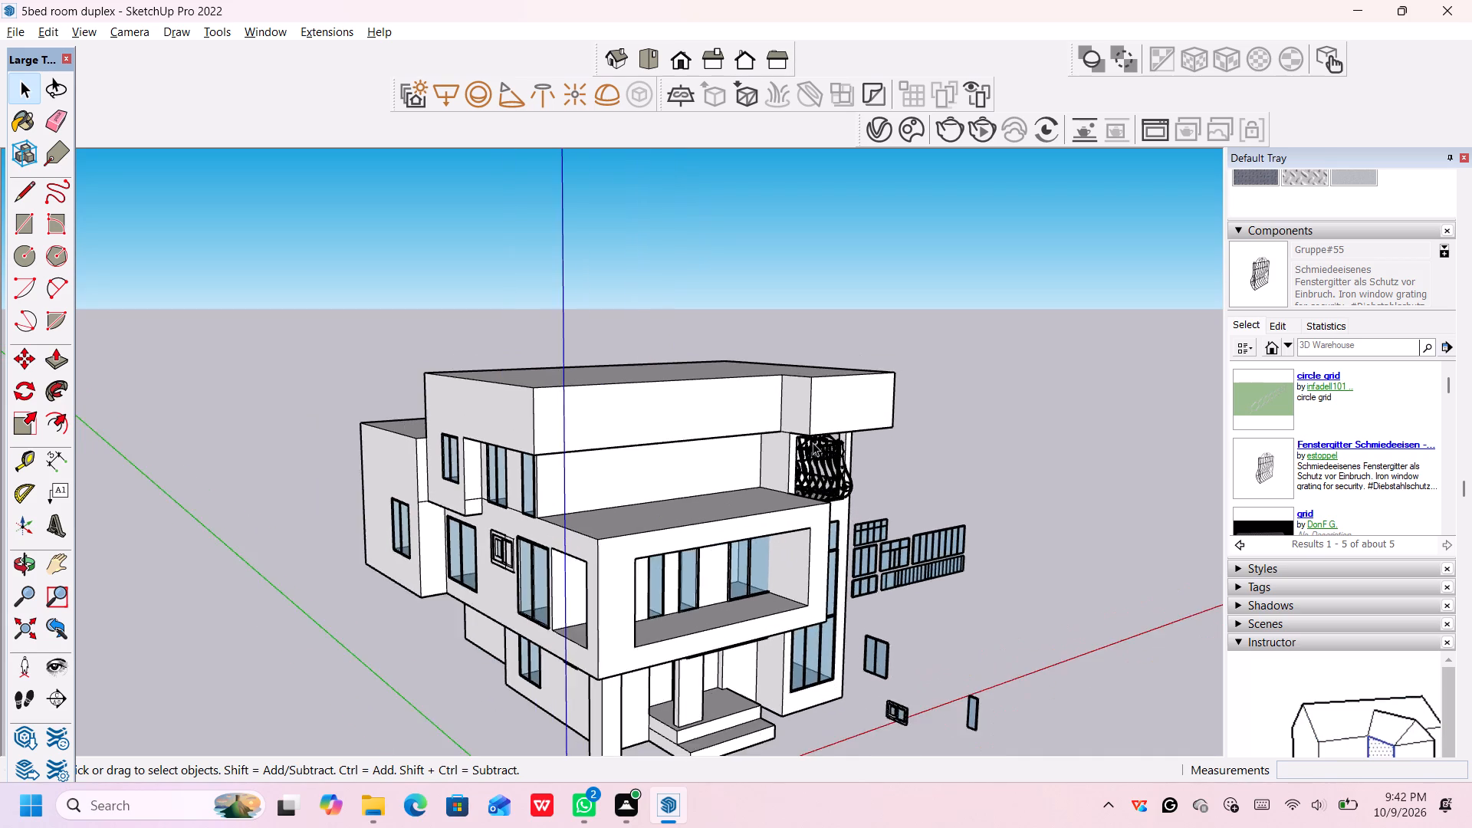
pyautogui.scroll(5, 809, 446)
pyautogui.click(818, 498)
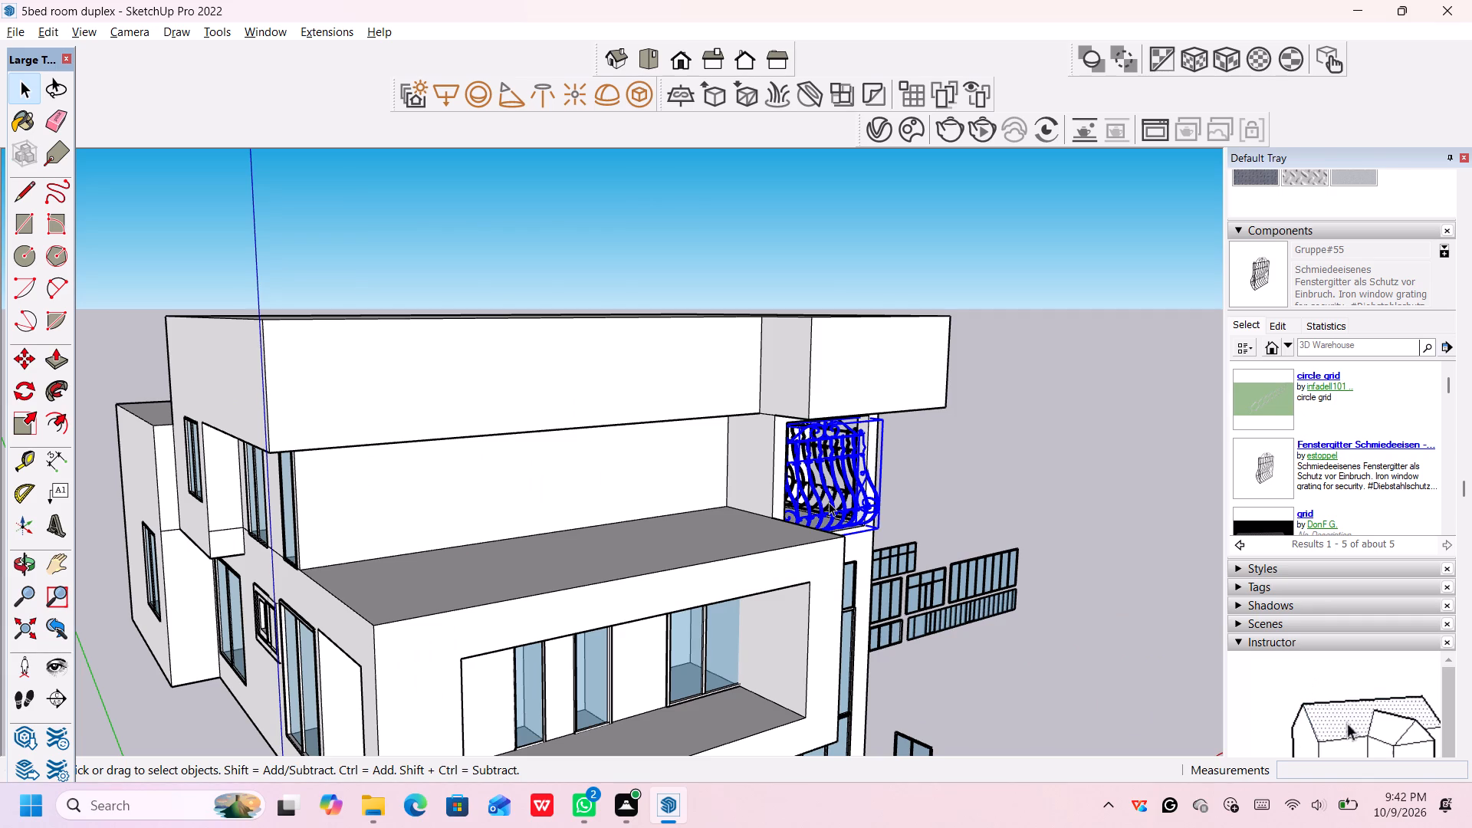
pyautogui.press('Delete')
# Copy the two-pane window from the first-floor balcony wall about 20' 2 5/8" to the lower corner of the upper front opening.
pyautogui.scroll(2, 964, 639)
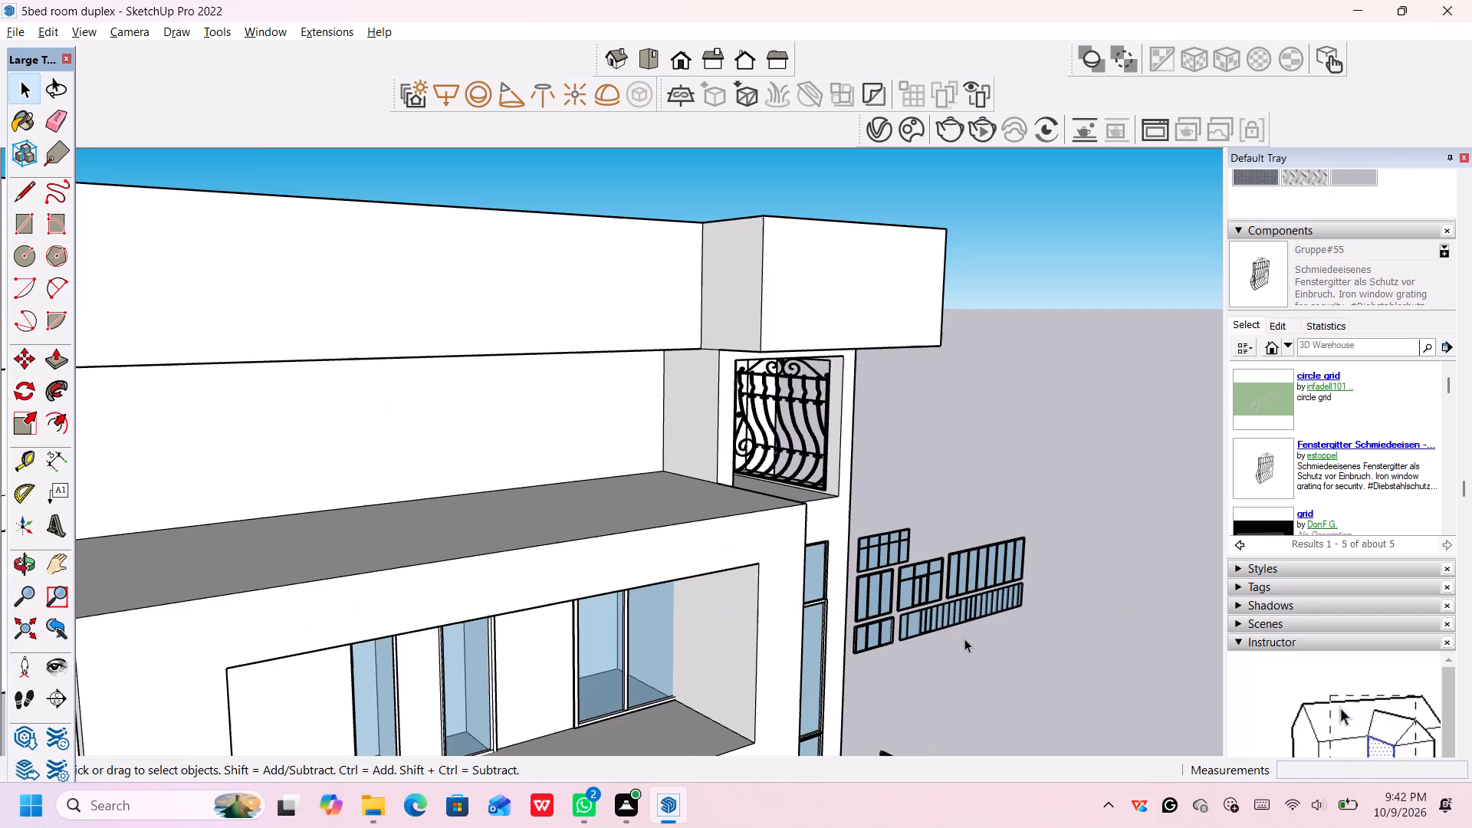
pyautogui.moveTo(952, 672); pyautogui.dragTo(955, 586, button='middle')
pyautogui.scroll(-9, 957, 604)
pyautogui.moveTo(949, 701); pyautogui.dragTo(946, 701, button='middle')
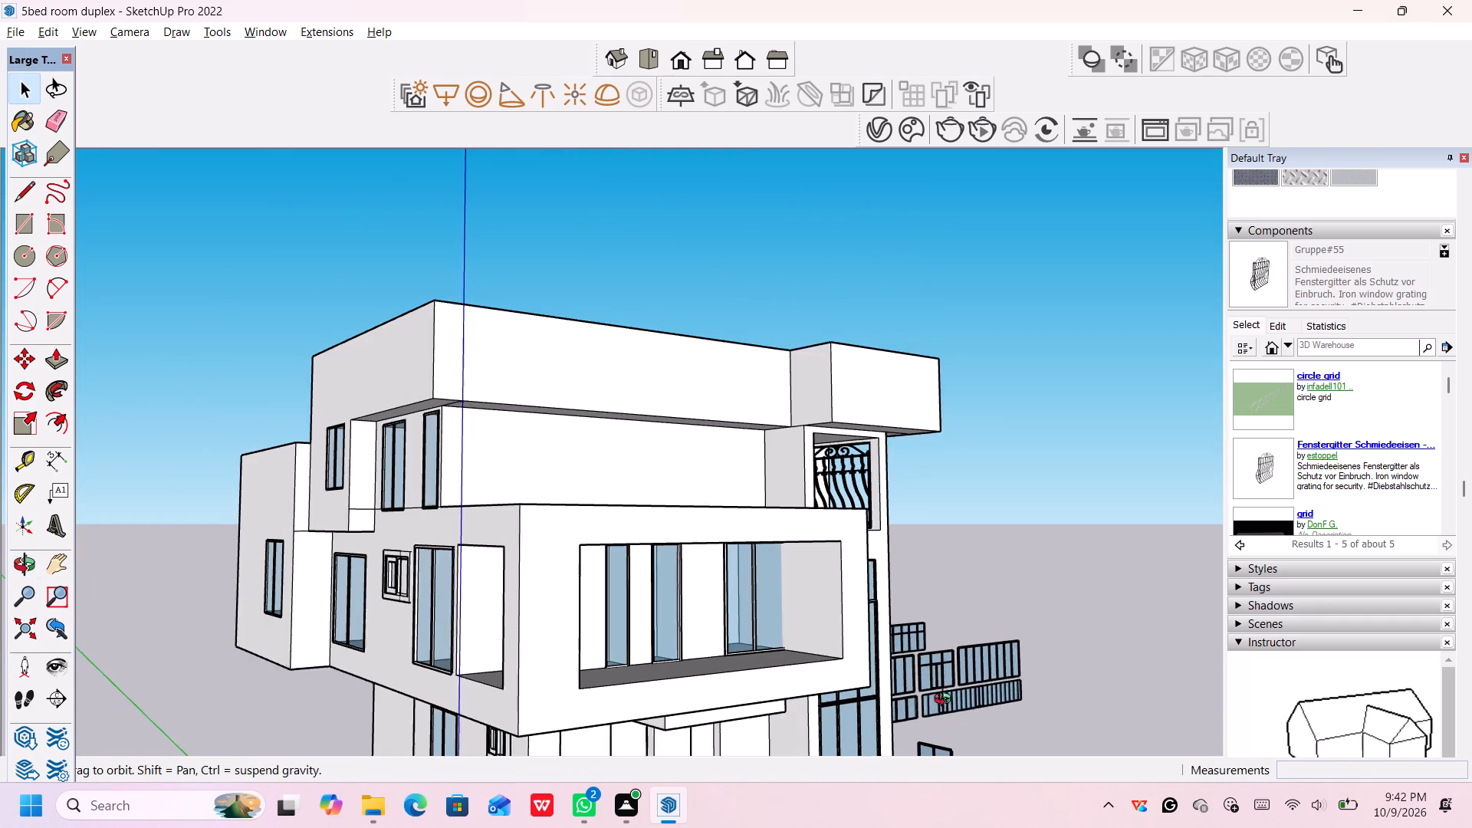
pyautogui.moveTo(946, 701); pyautogui.dragTo(708, 707, button='middle')
pyautogui.scroll(-5, 785, 695)
pyautogui.scroll(1, 800, 691)
pyautogui.scroll(-1, 800, 690)
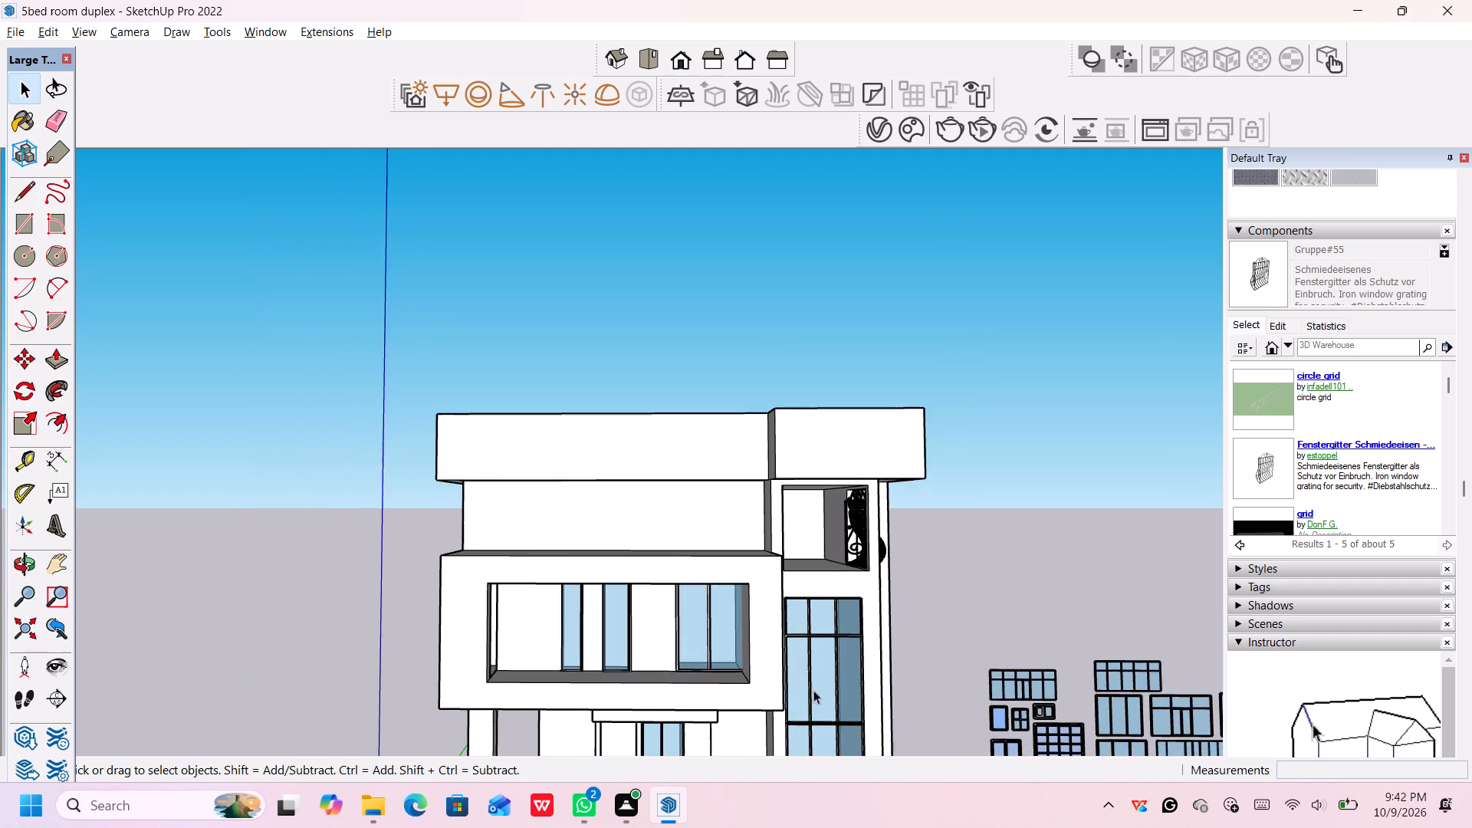
pyautogui.scroll(-7, 886, 700)
pyautogui.moveTo(918, 684); pyautogui.dragTo(916, 651, button='middle')
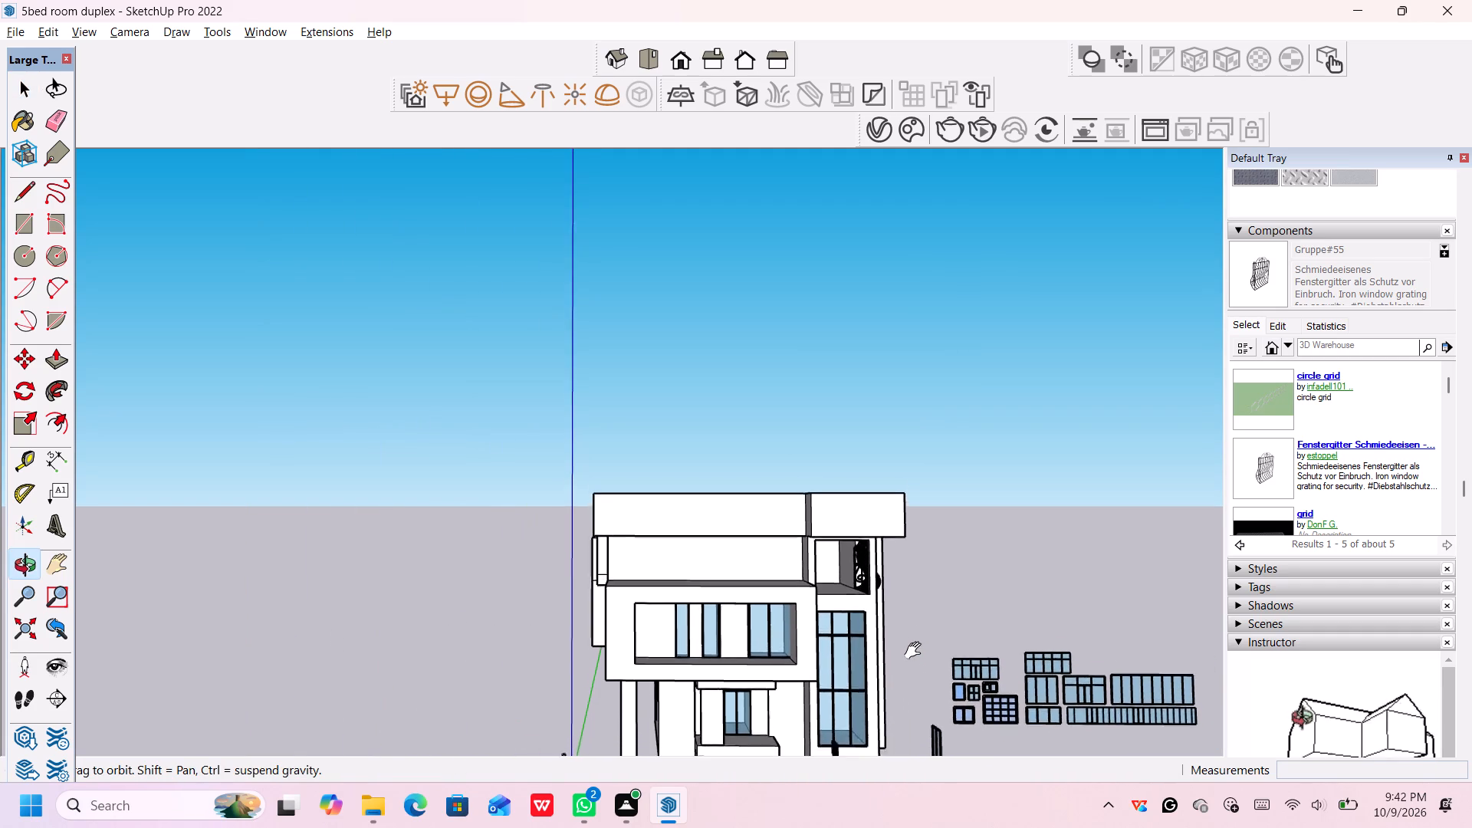
pyautogui.moveTo(916, 651); pyautogui.dragTo(909, 564, button='middle')
pyautogui.scroll(3, 981, 650)
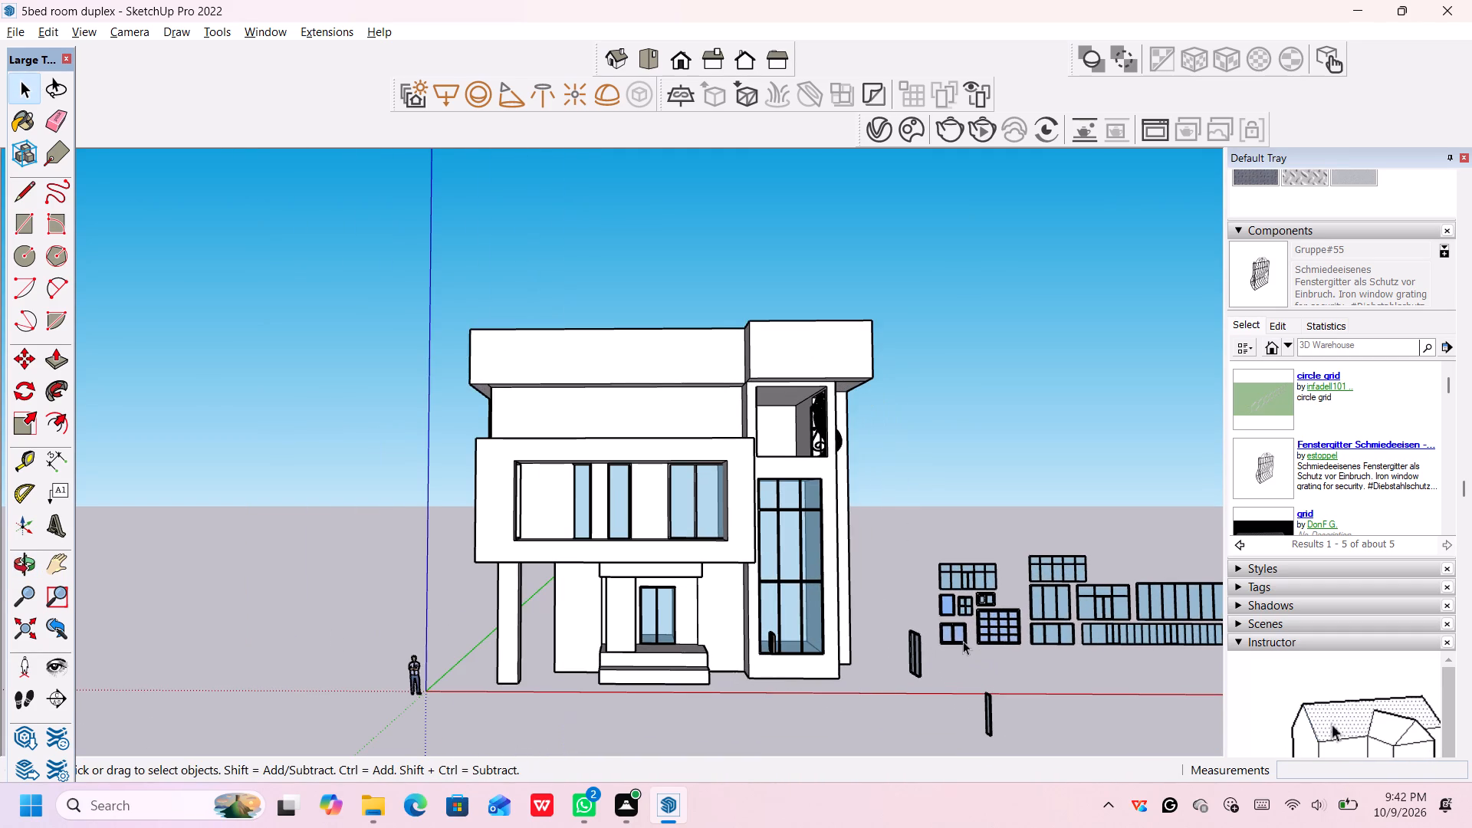
pyautogui.scroll(2, 1110, 648)
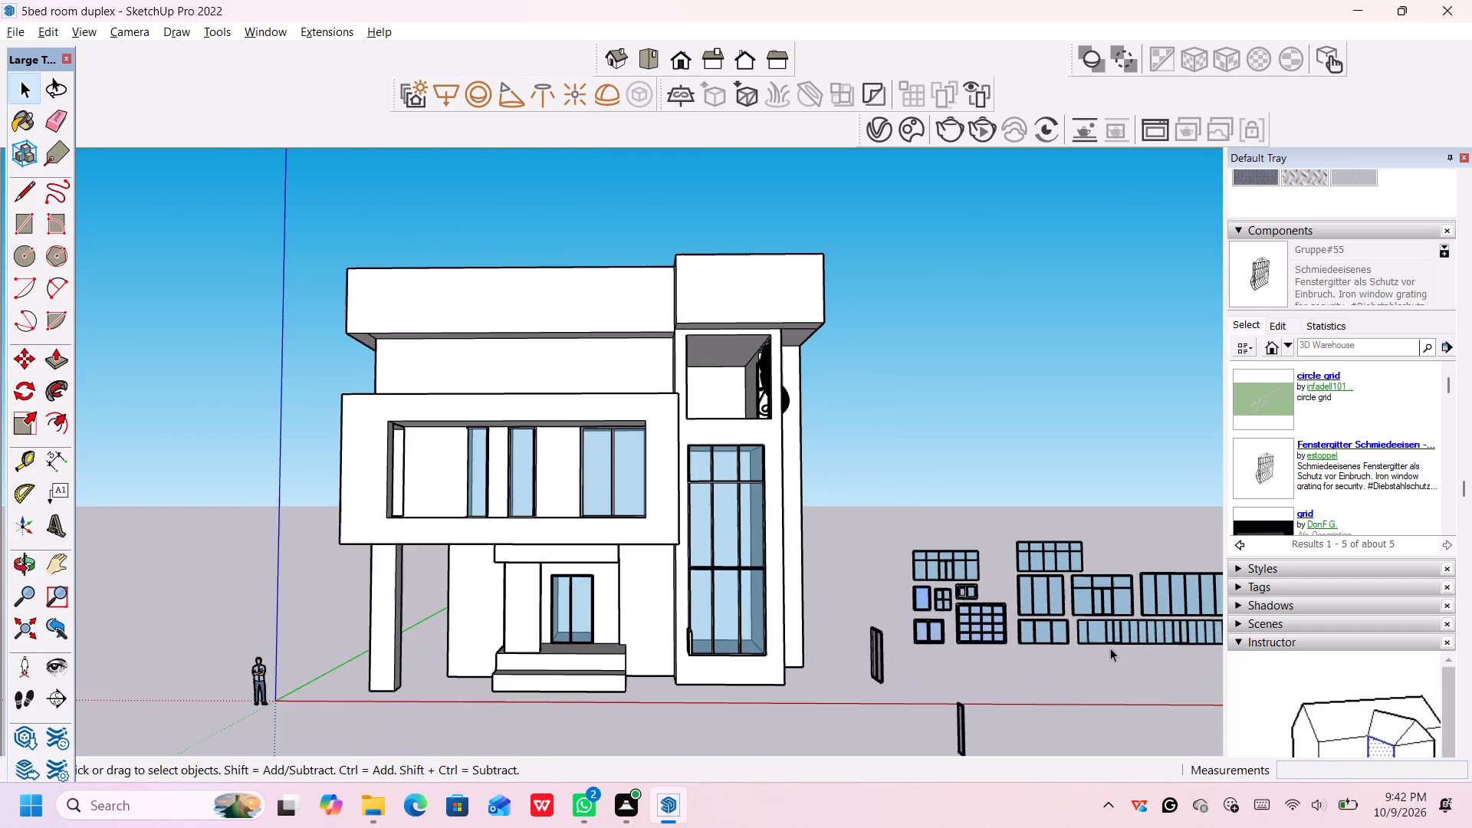
pyautogui.moveTo(853, 687); pyautogui.dragTo(876, 697, button='middle')
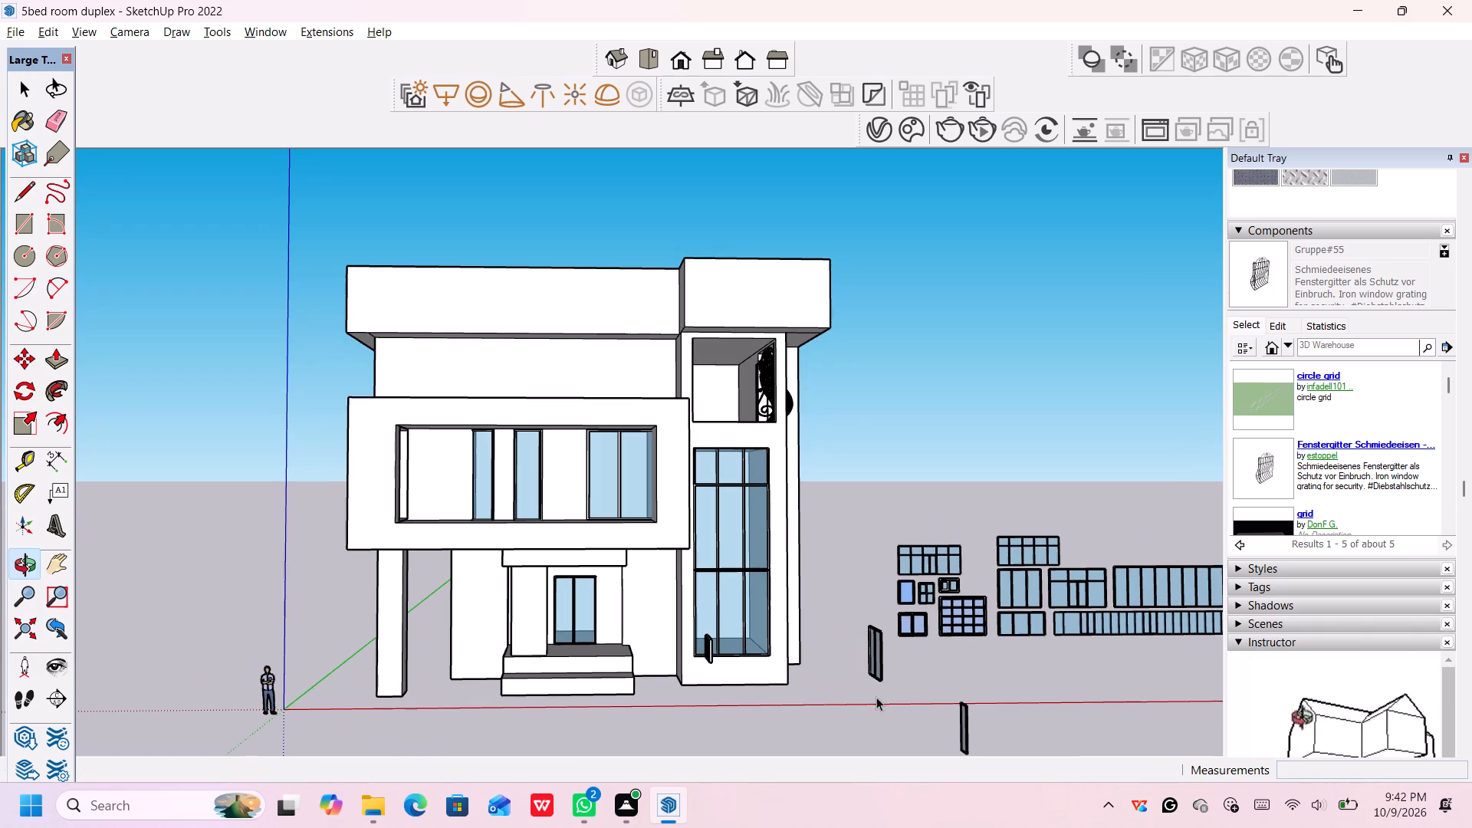
pyautogui.scroll(2, 569, 529)
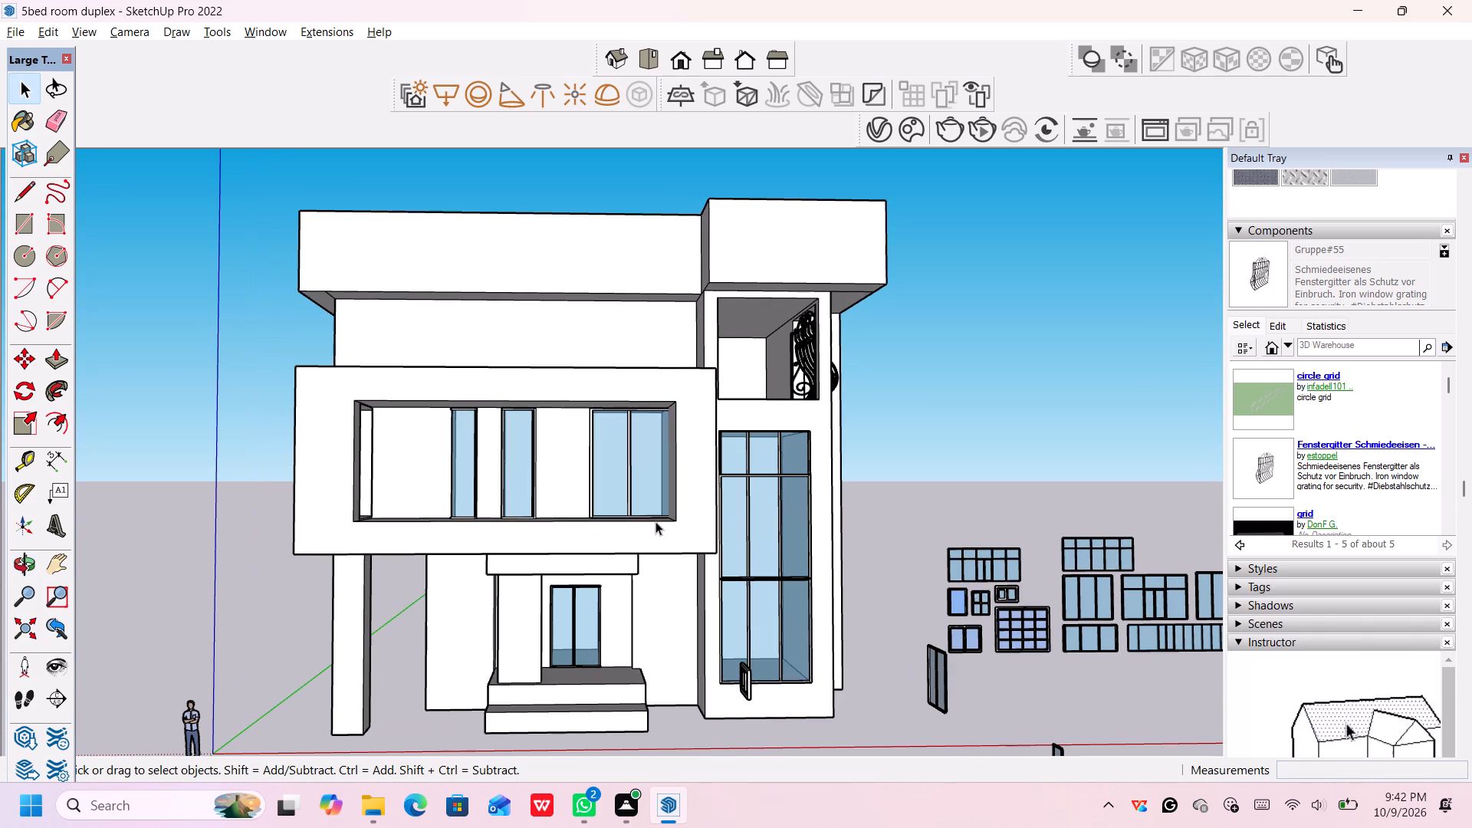
pyautogui.click(725, 469)
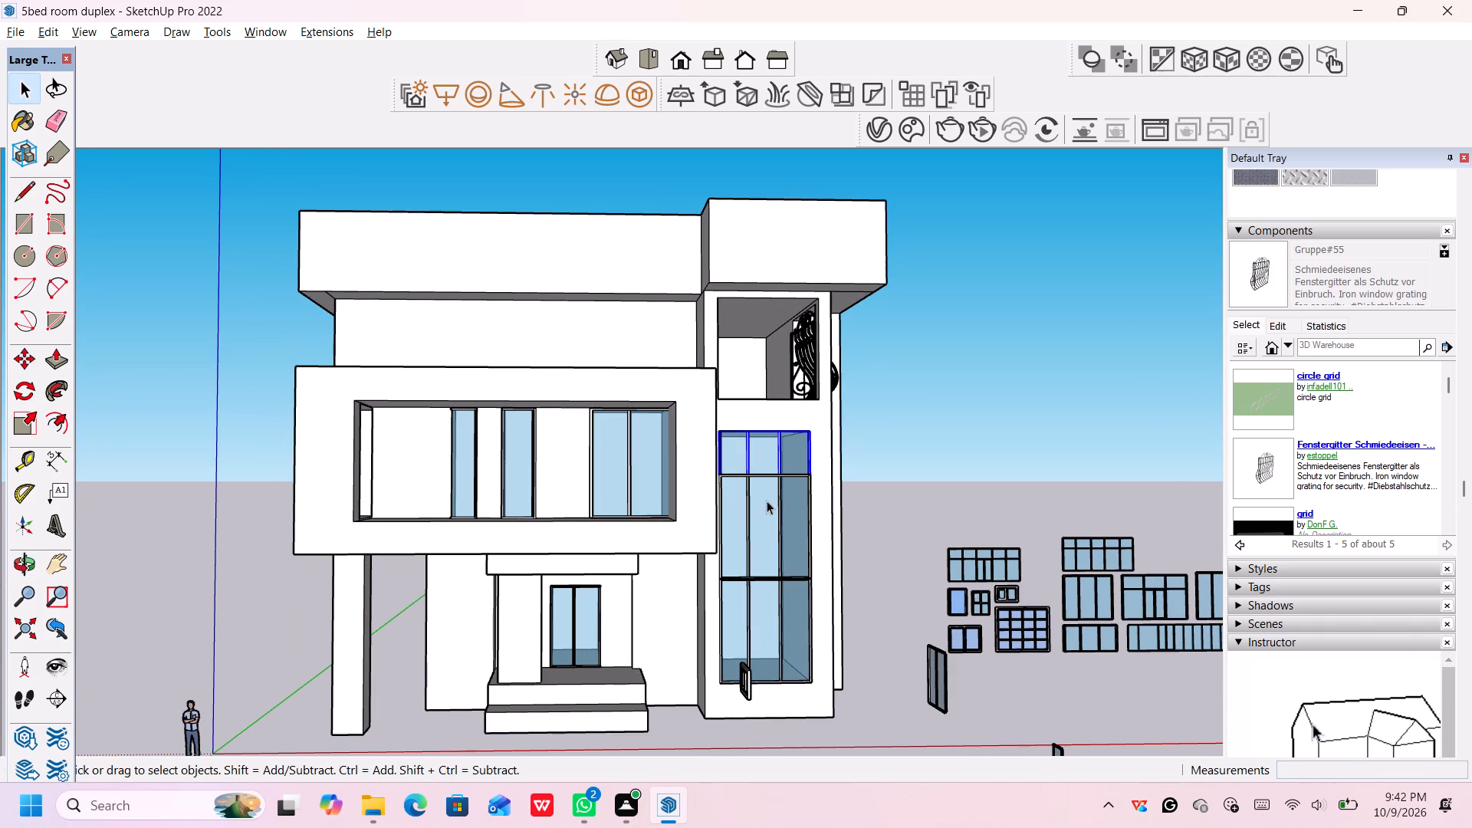
pyautogui.click(593, 505)
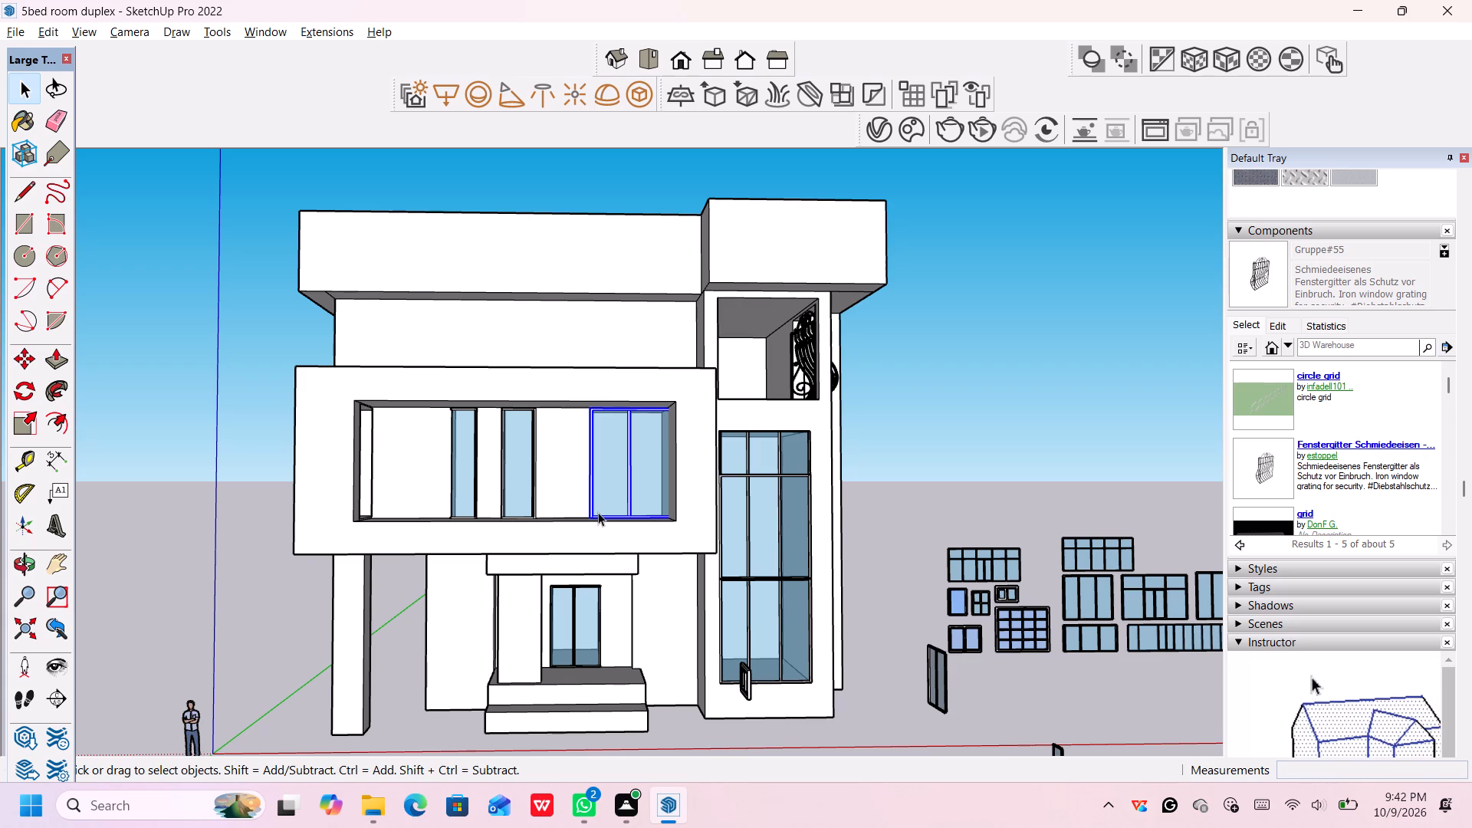
pyautogui.press('m')
pyautogui.click(592, 515)
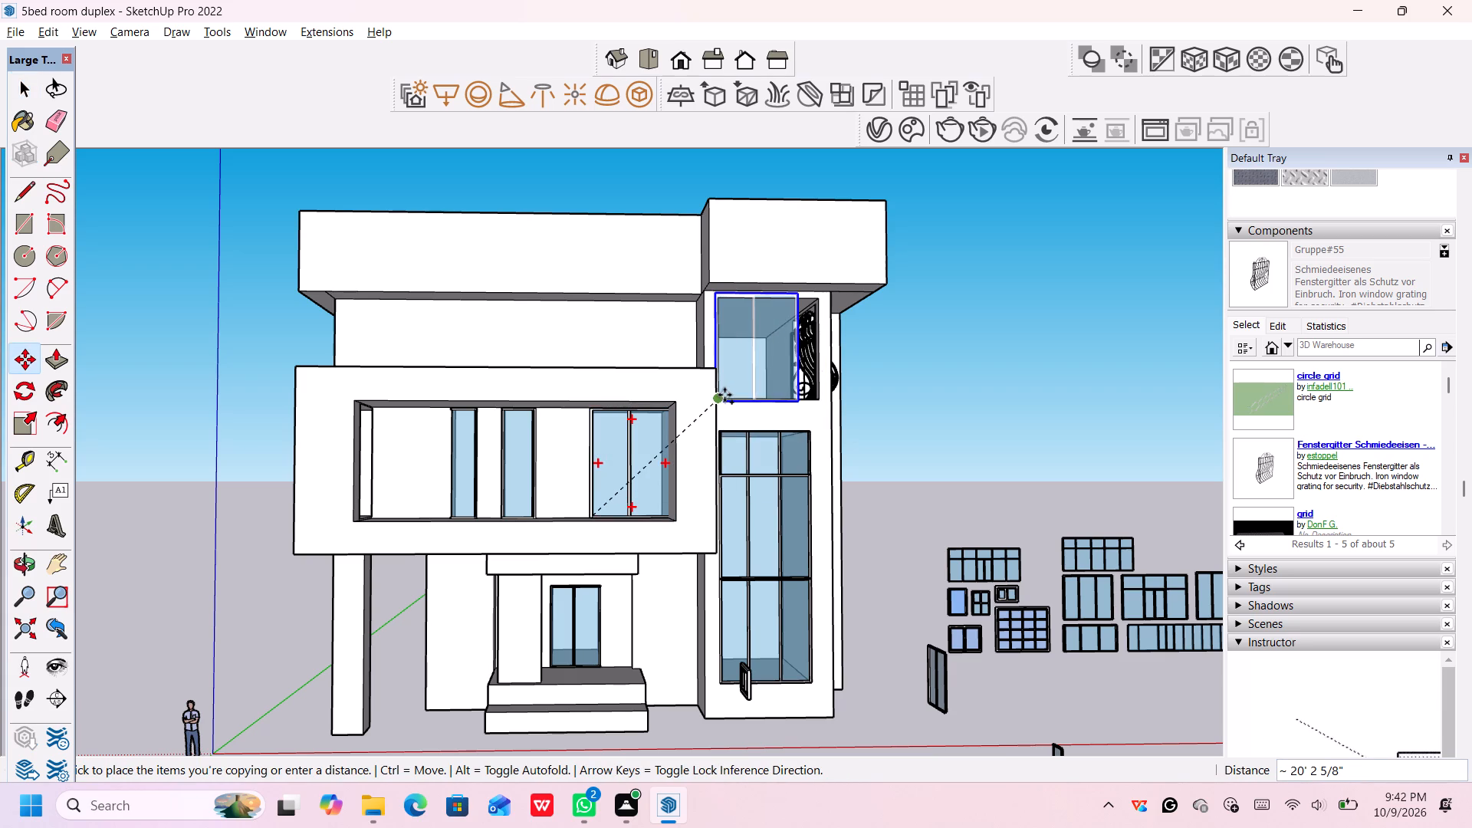
pyautogui.click(724, 395)
# Scale the copied window from its top middle grip by -3.20 along green and 1.00 along blue.
pyautogui.moveTo(877, 394); pyautogui.dragTo(823, 453, button='middle')
pyautogui.scroll(-1, 876, 394)
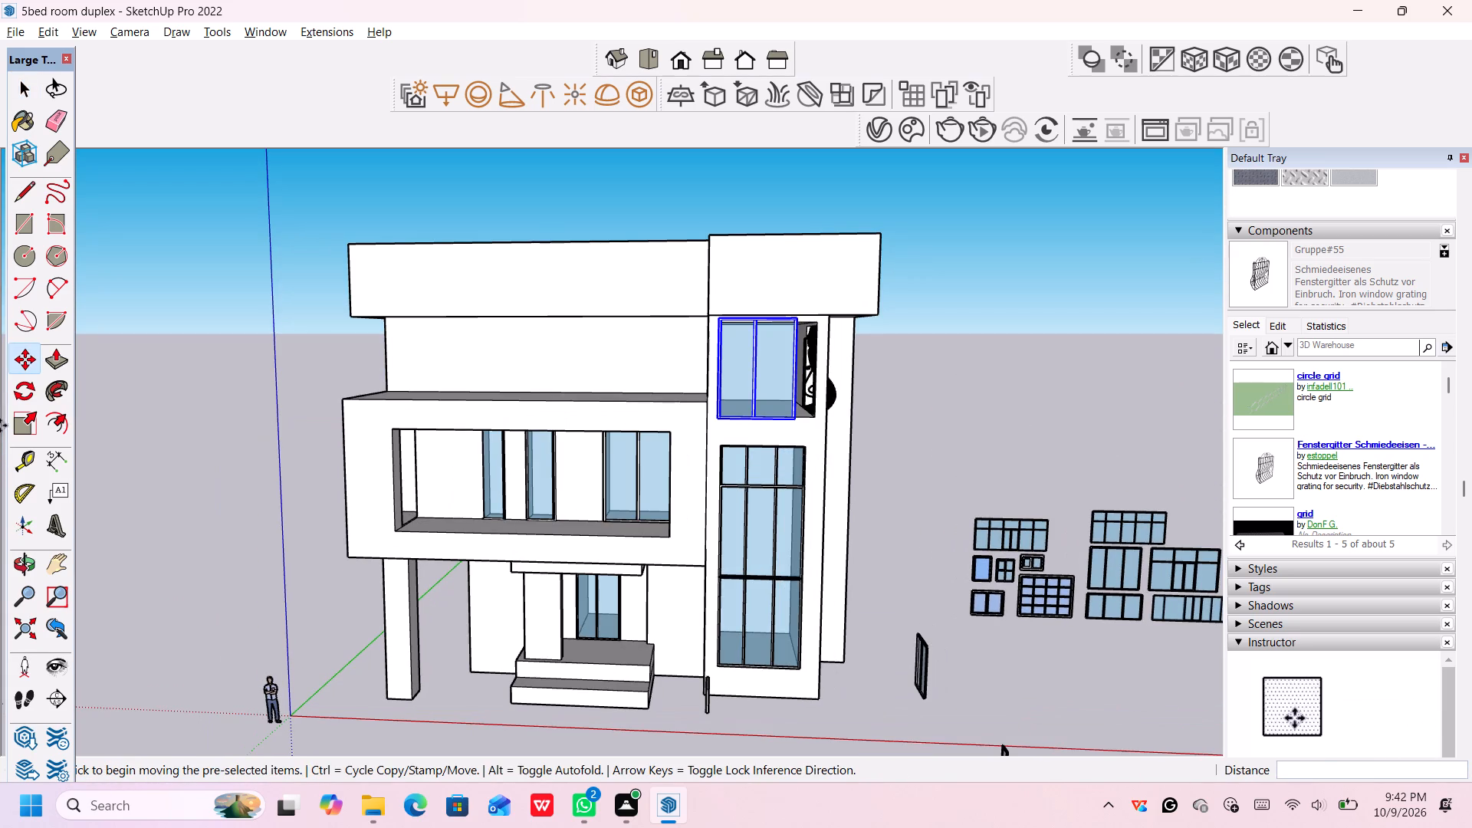
pyautogui.click(28, 422)
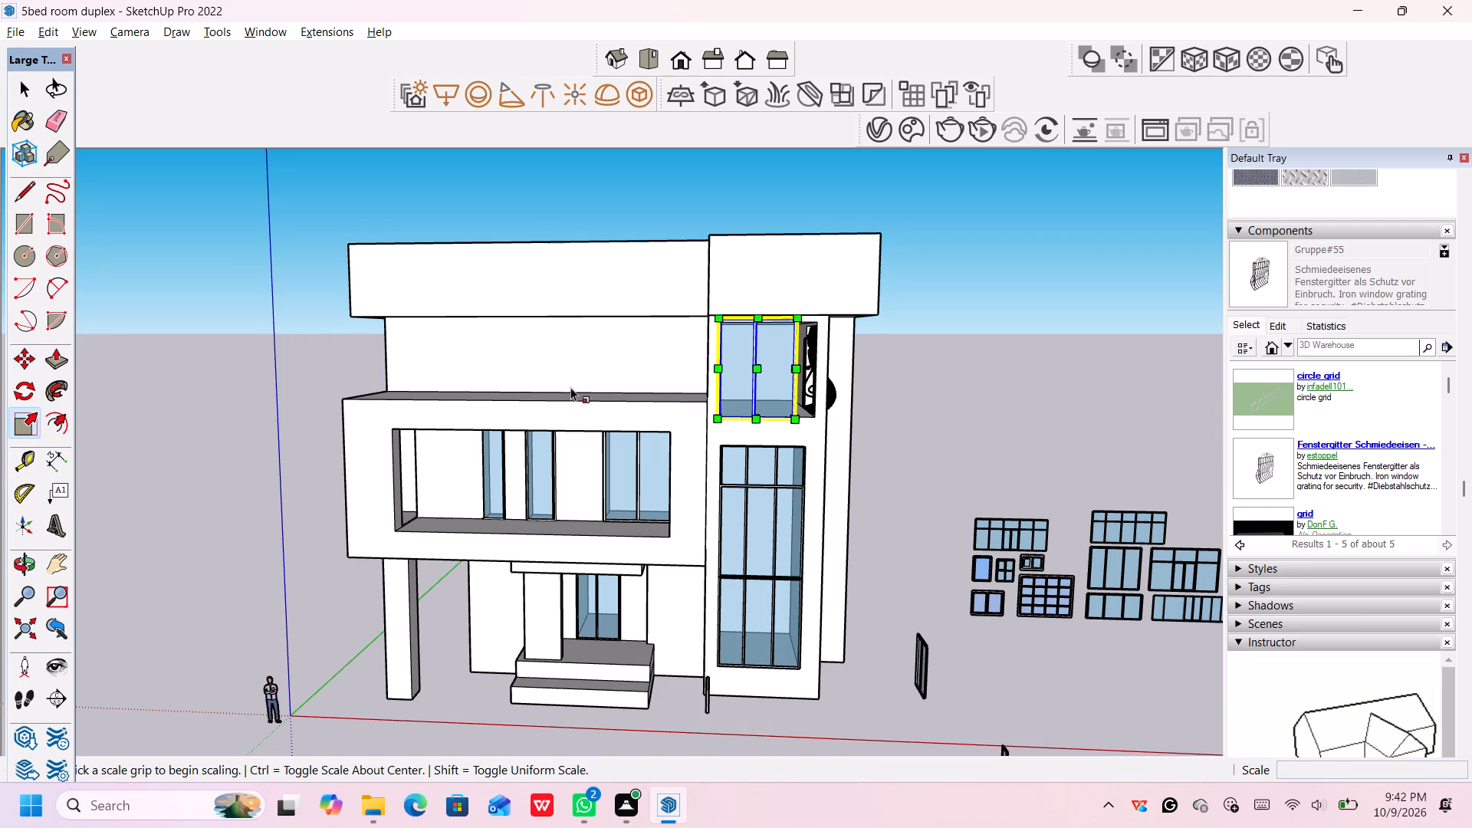
pyautogui.scroll(2, 865, 384)
pyautogui.scroll(5, 748, 338)
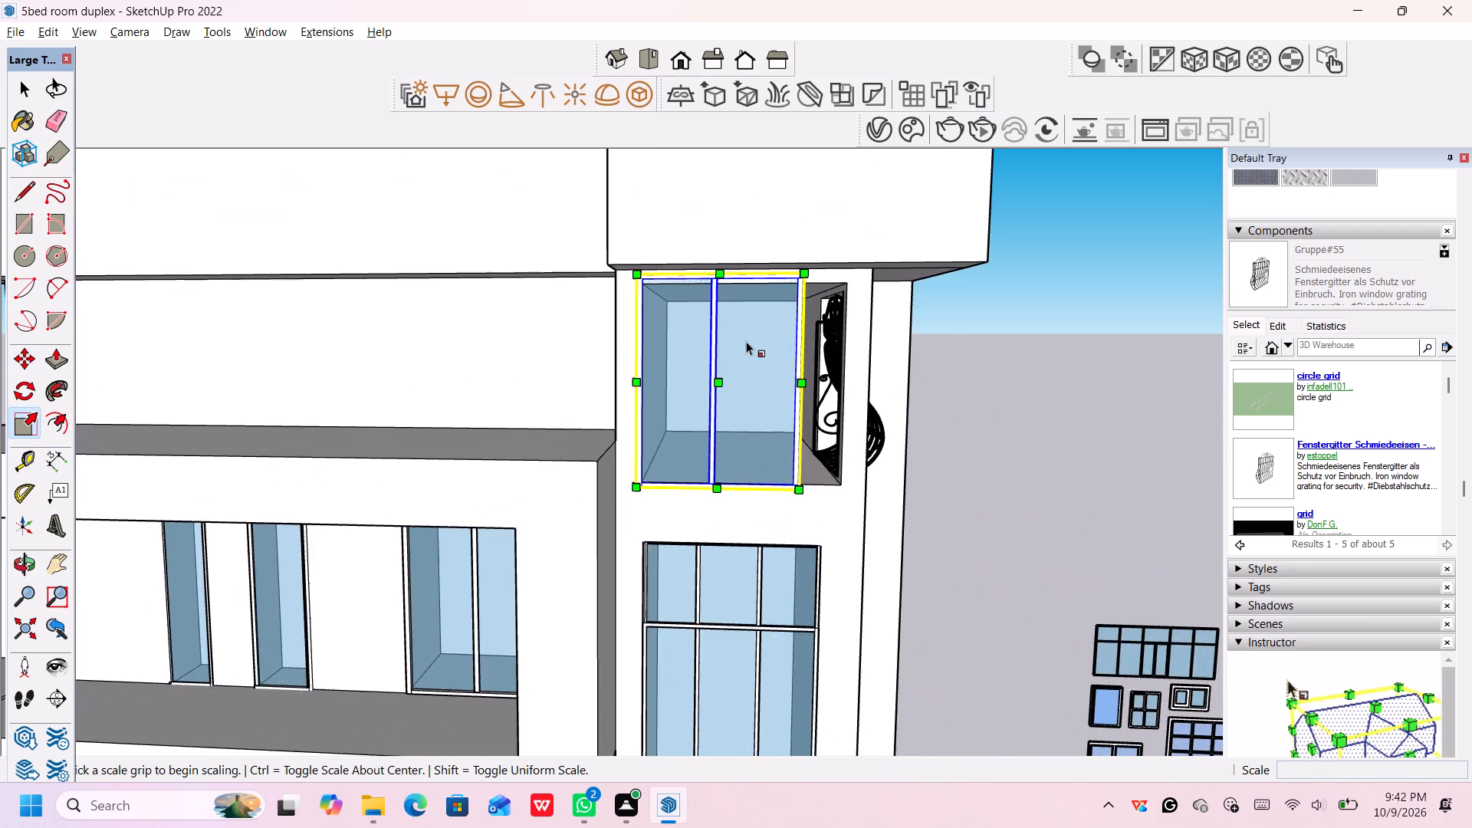
pyautogui.scroll(4, 745, 340)
pyautogui.click(705, 249)
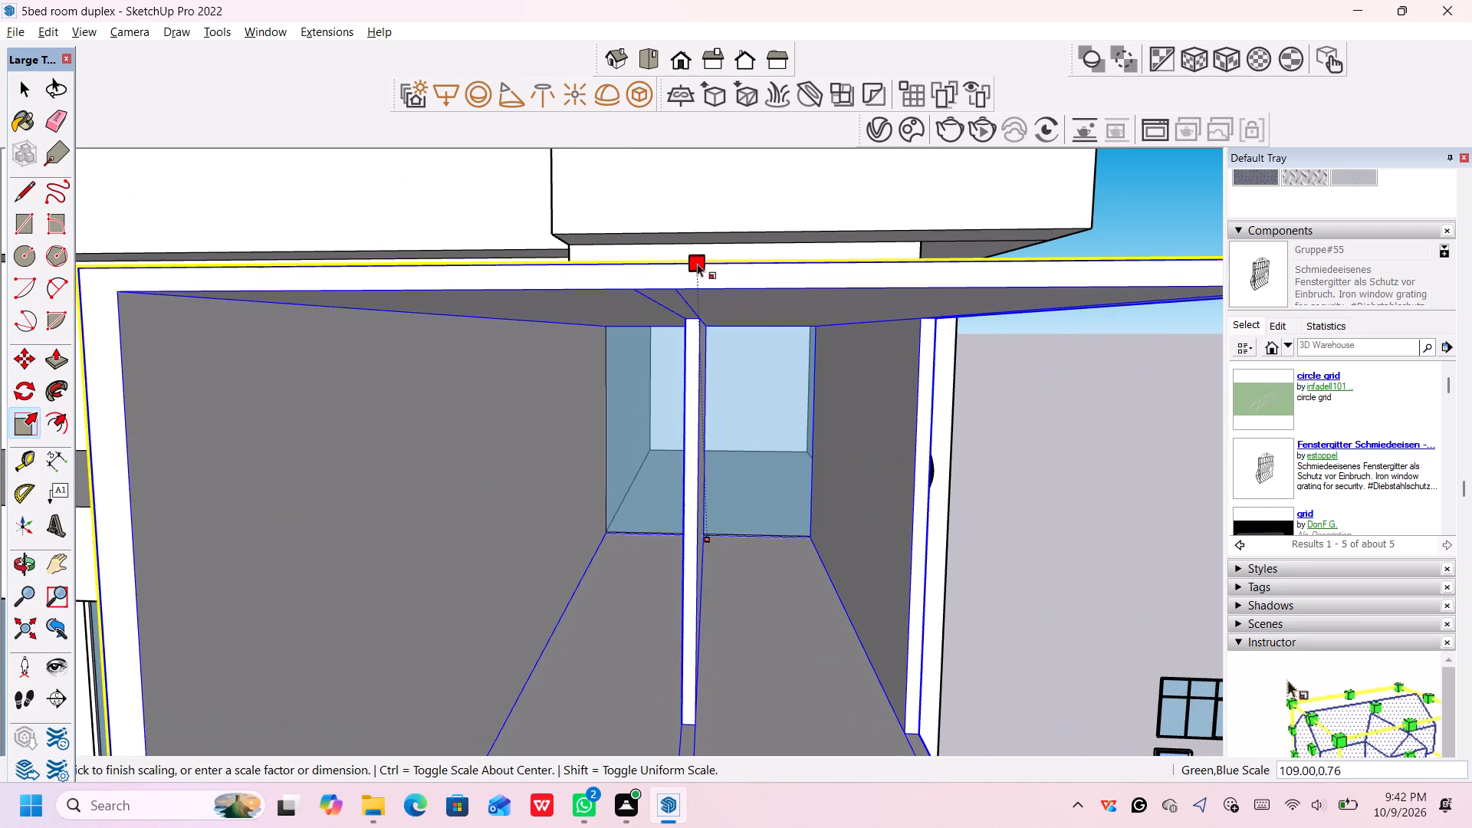
pyautogui.scroll(-8, 701, 270)
pyautogui.moveTo(701, 271); pyautogui.dragTo(774, 310, button='middle')
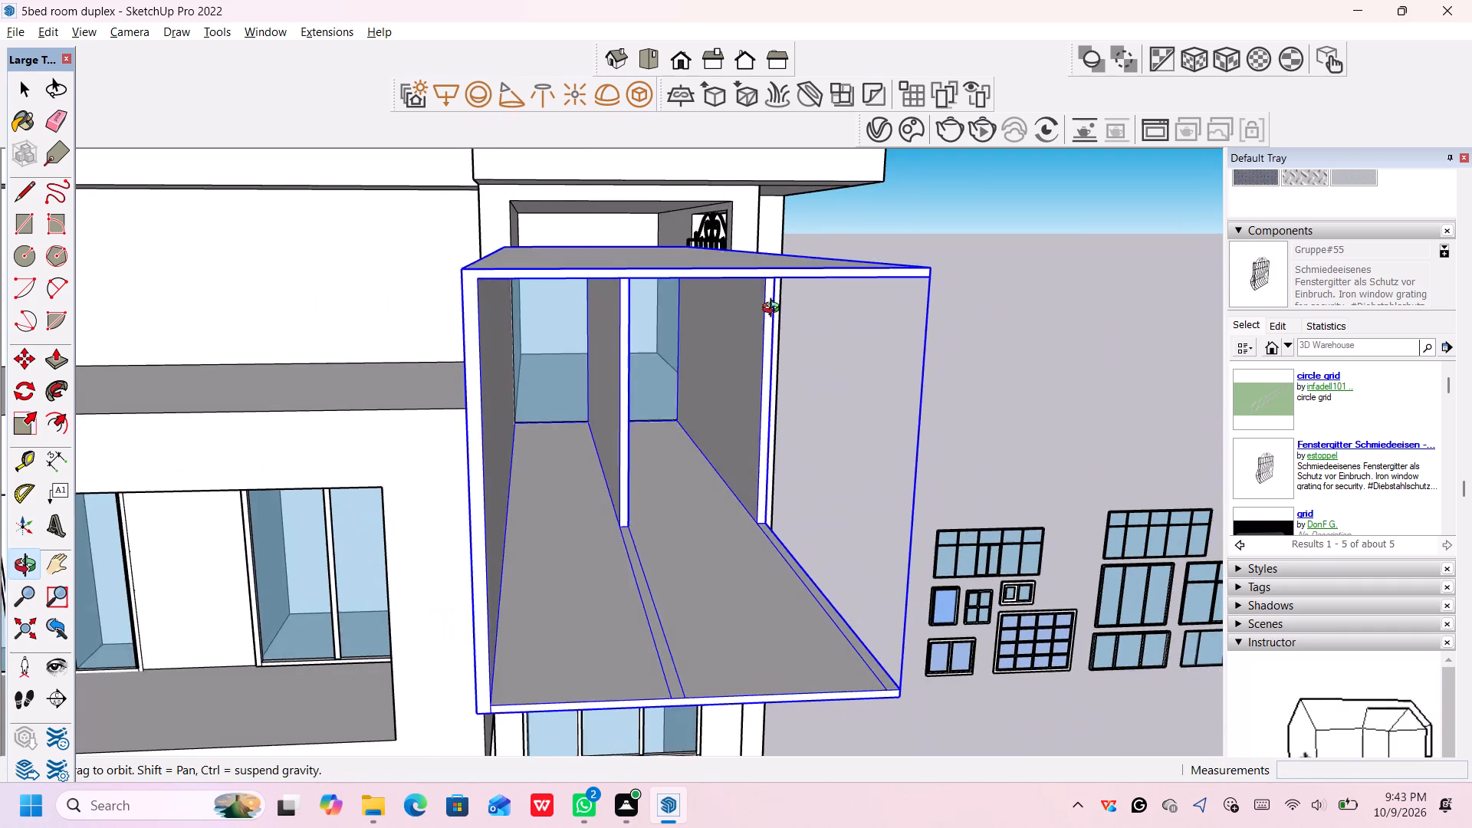
pyautogui.moveTo(774, 310); pyautogui.dragTo(785, 301, button='middle')
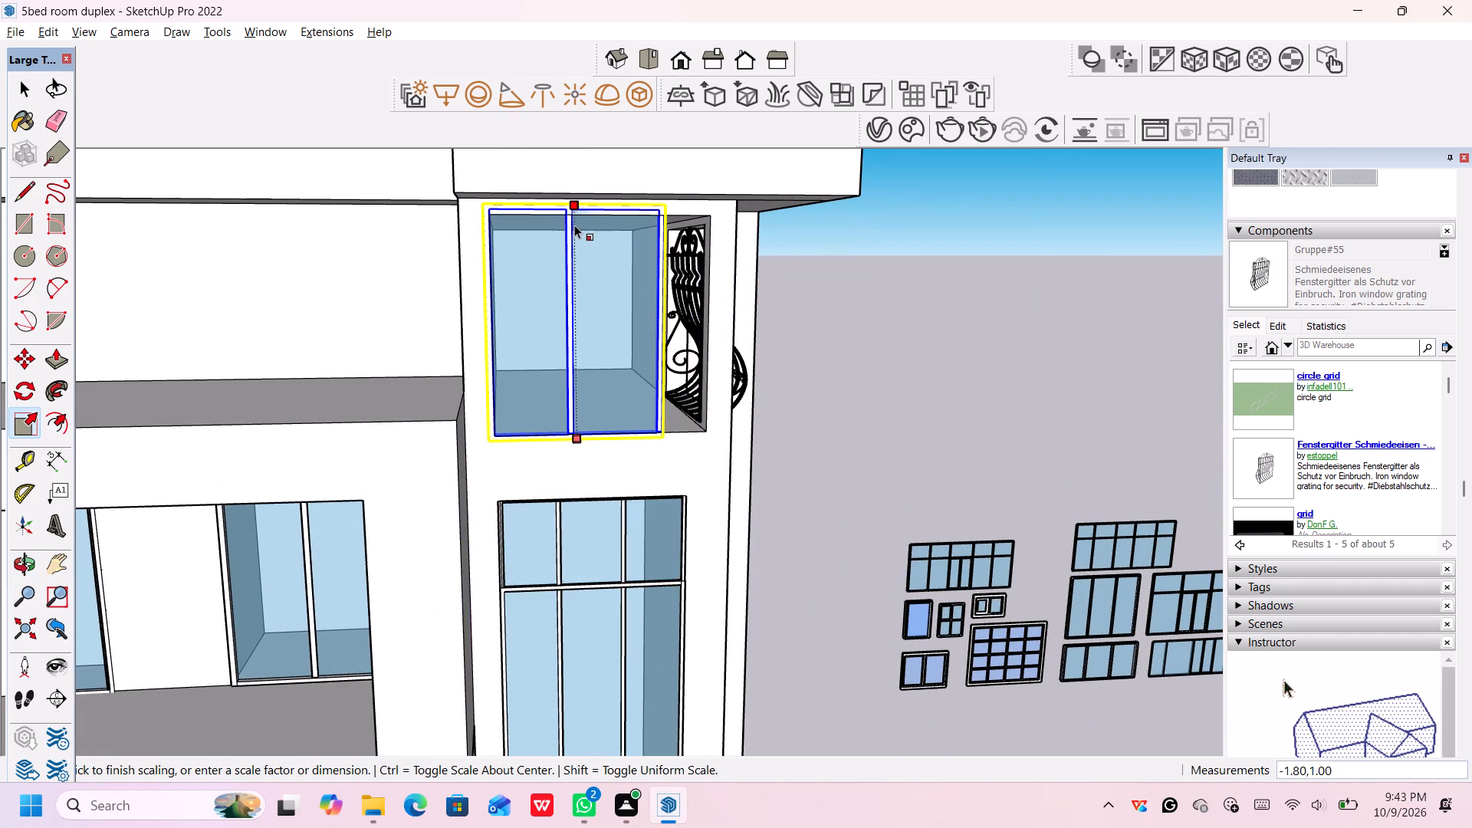
pyautogui.click(573, 209)
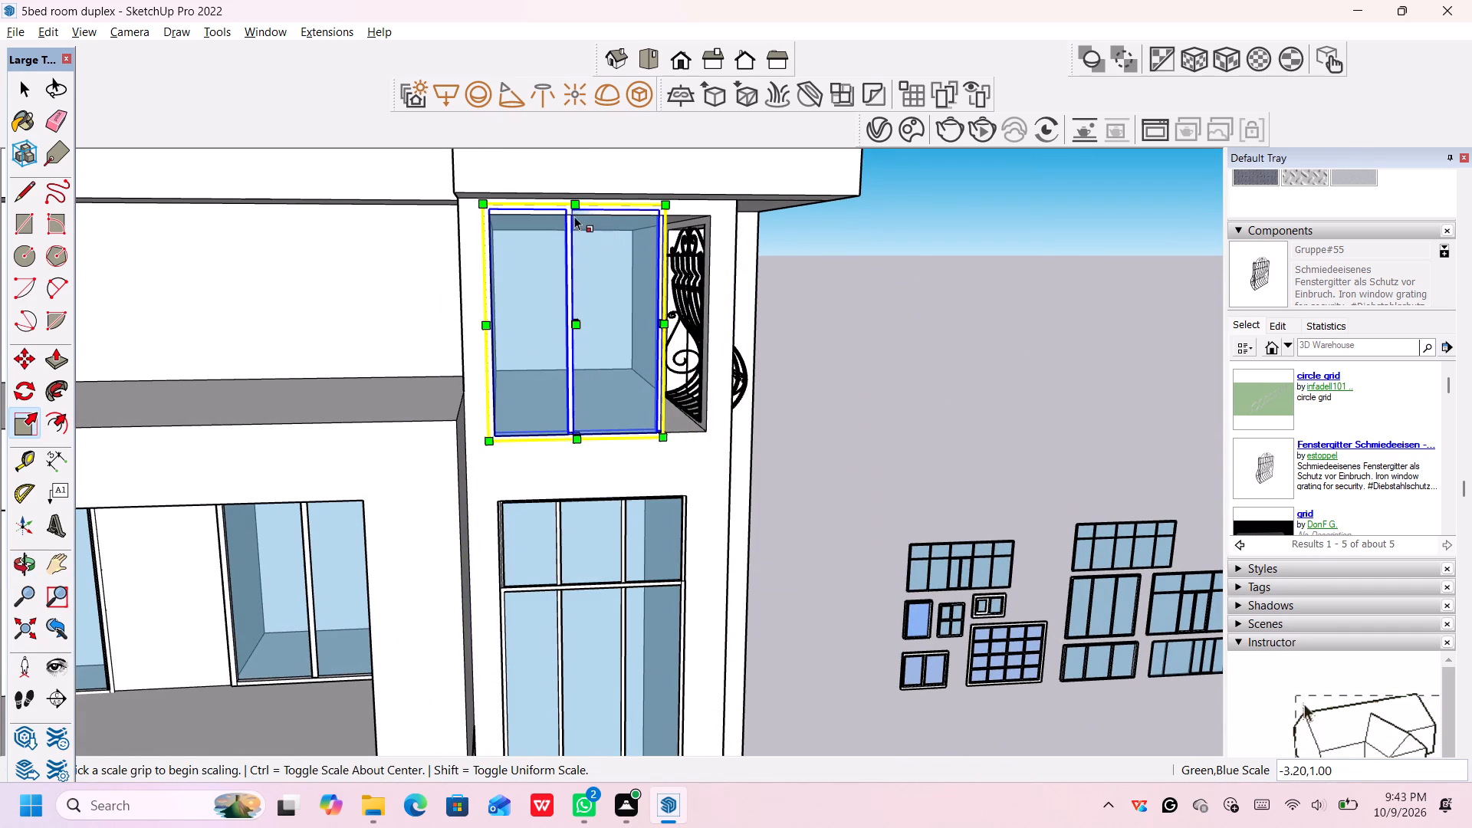
# Scale the copied window uniformly by about 0.96 to match the upper front opening's height.
pyautogui.click(666, 206)
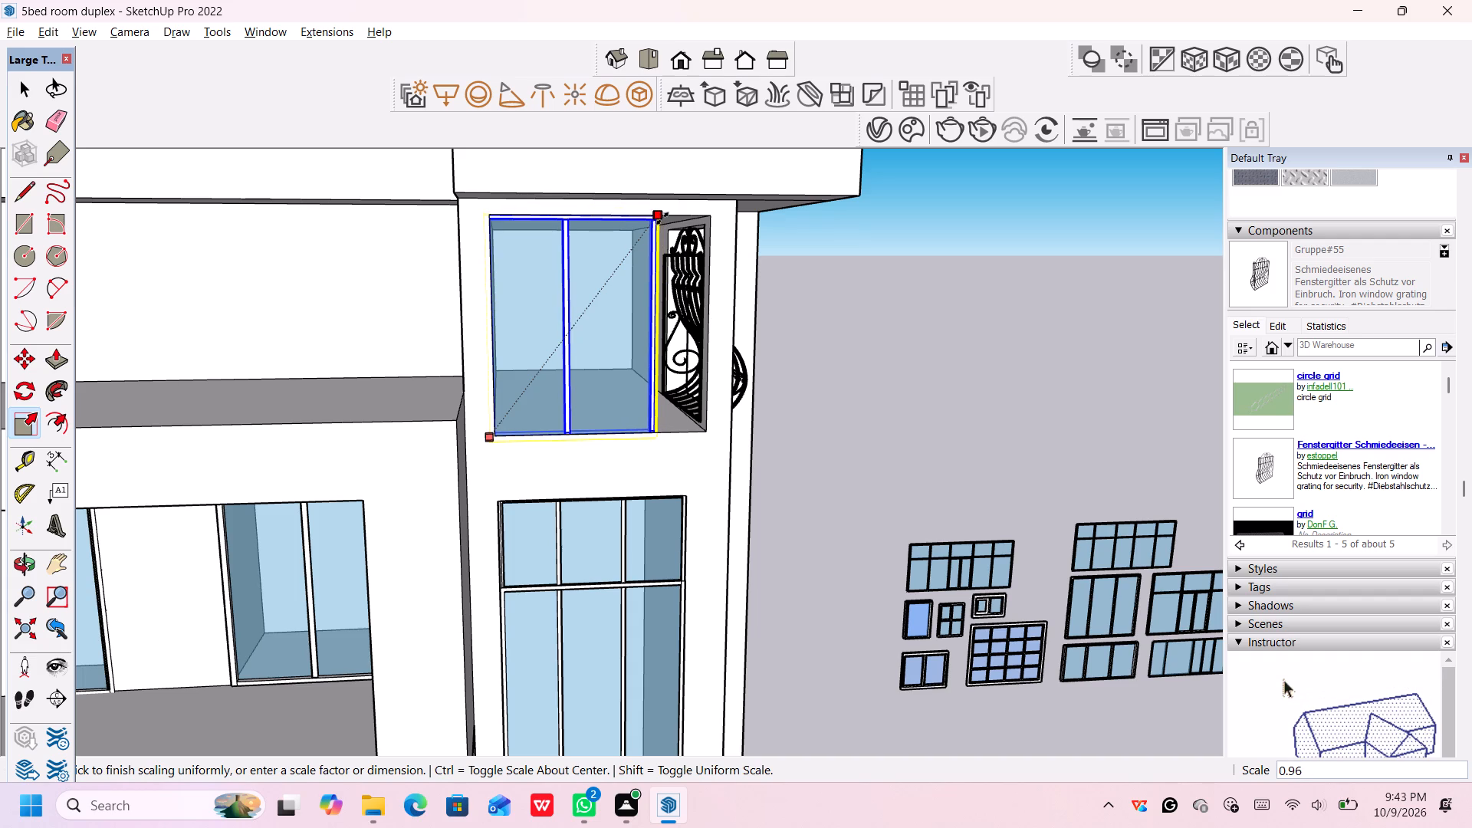
pyautogui.click(662, 219)
# Widen the copied window by about 1.3 along red so it spans the upper front opening's full width.
pyautogui.click(652, 324)
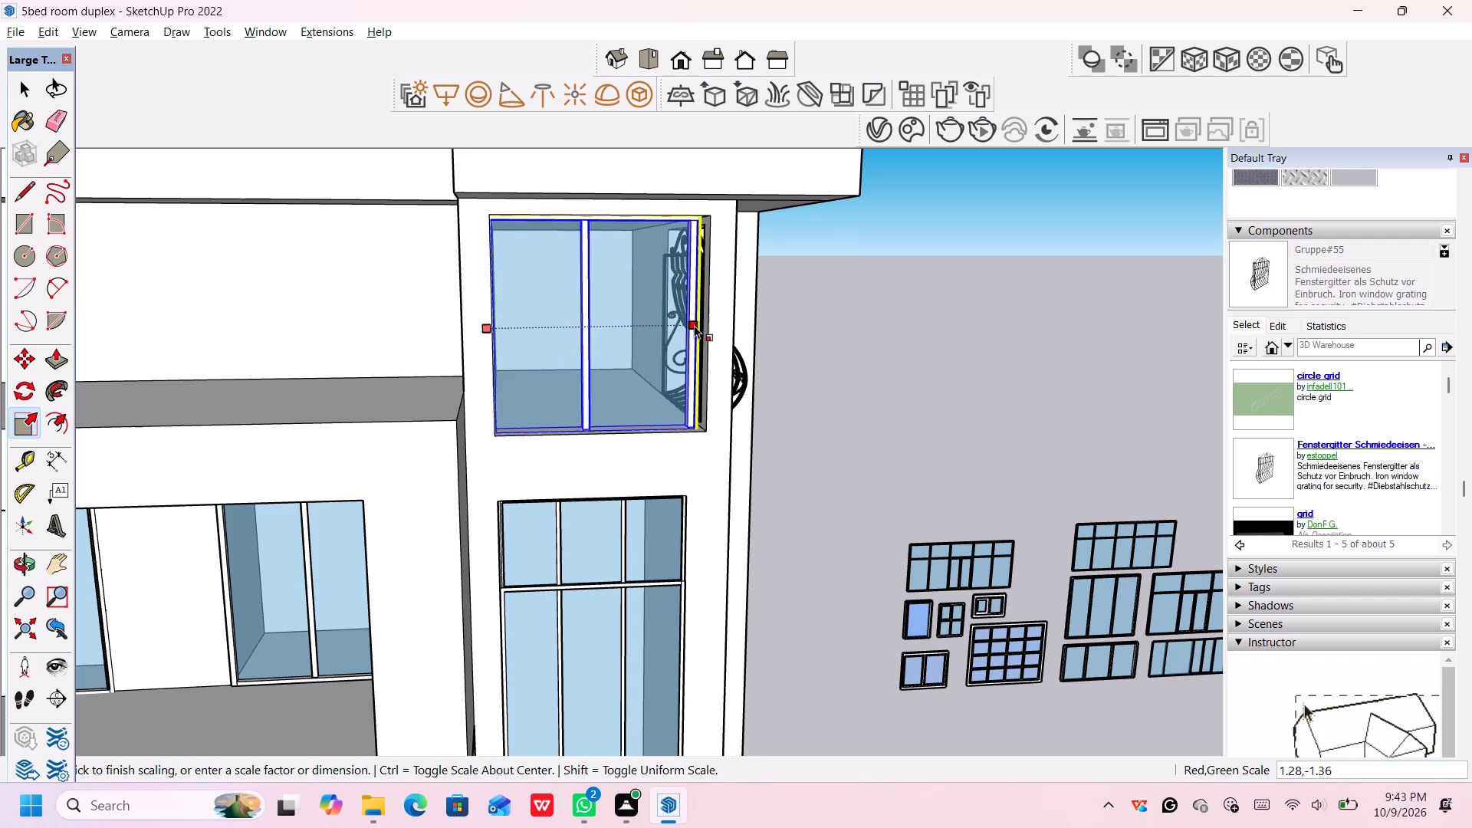
pyautogui.click(704, 325)
pyautogui.scroll(-6, 750, 377)
pyautogui.moveTo(848, 367); pyautogui.dragTo(839, 368, button='middle')
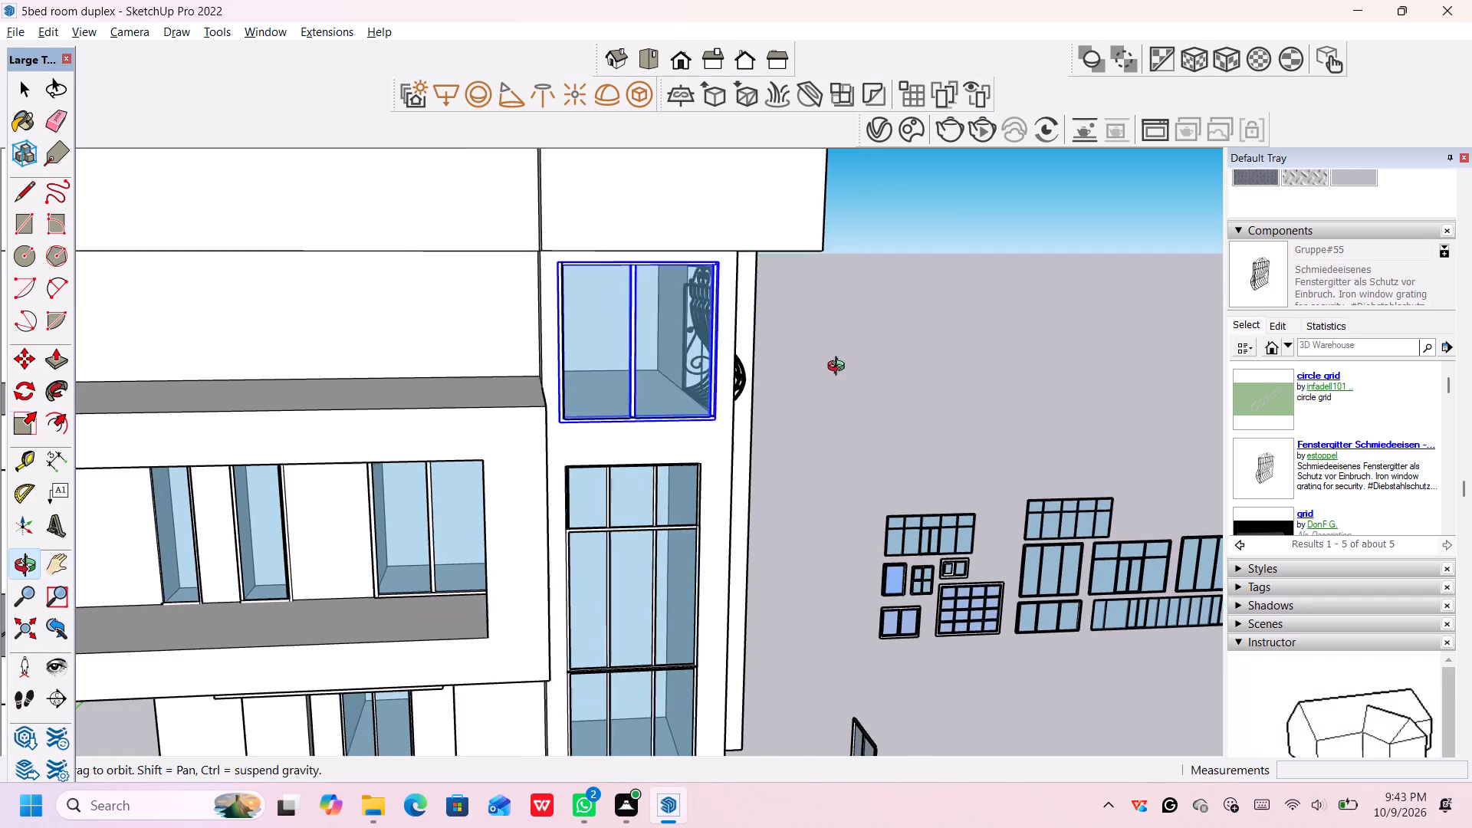
pyautogui.moveTo(839, 368); pyautogui.dragTo(787, 355, button='middle')
pyautogui.moveTo(797, 360); pyautogui.dragTo(816, 370, button='middle')
pyautogui.click(816, 389)
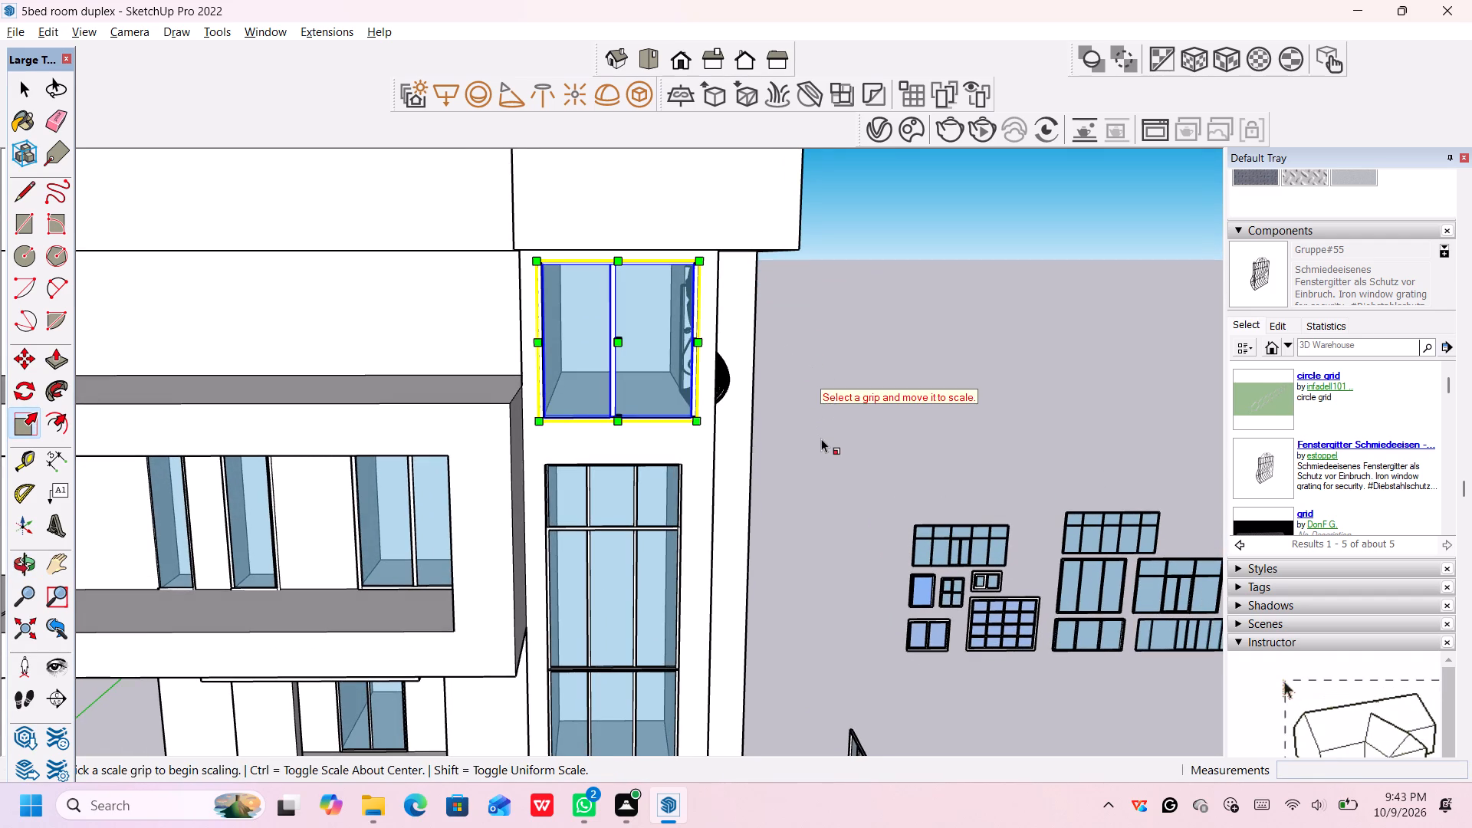
pyautogui.click(821, 439)
pyautogui.press('Escape')
pyautogui.press('Escape')
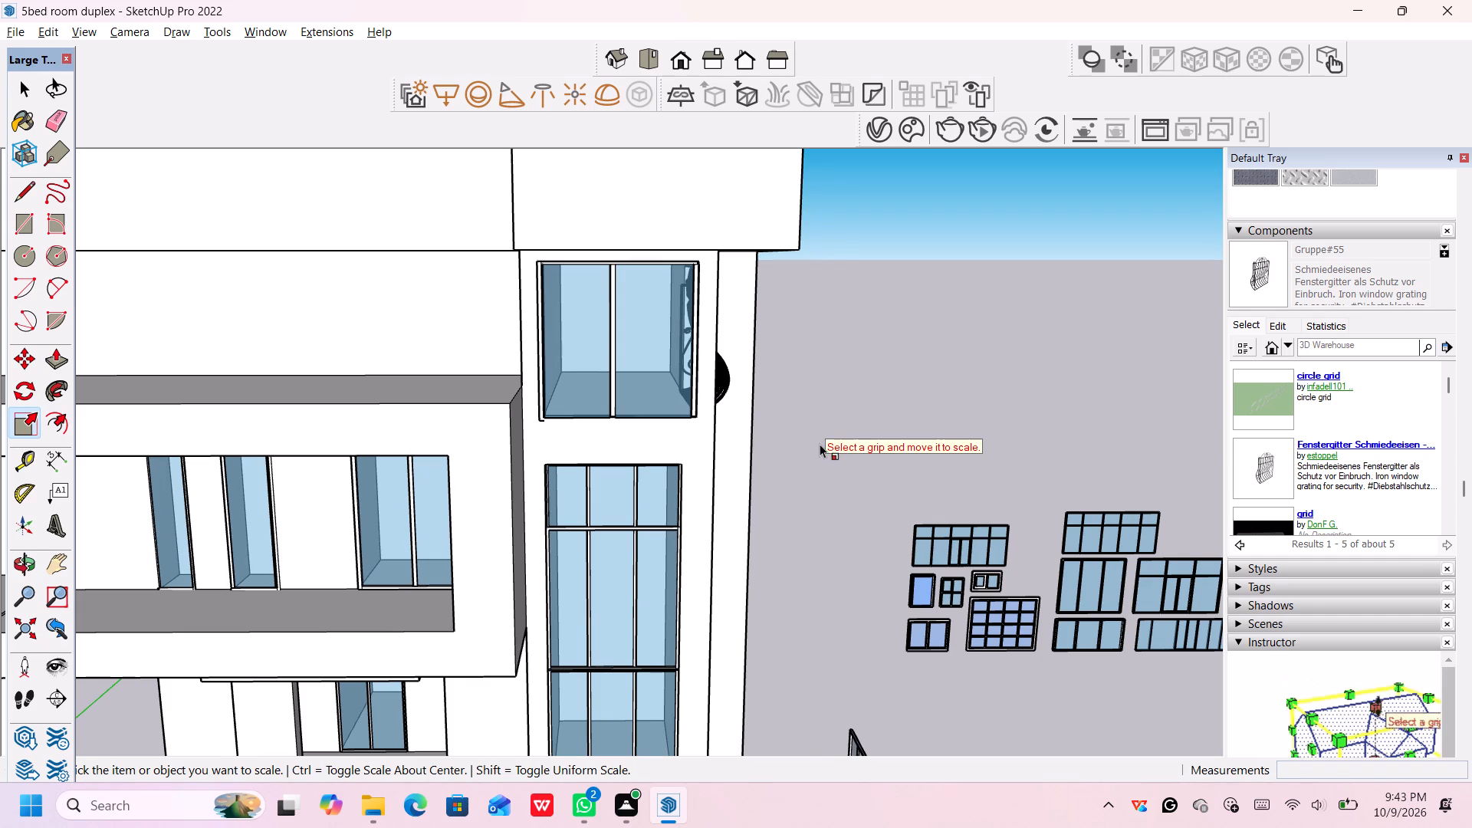
# Search the 3D Warehouse components for "exterior designs".
pyautogui.press('space')
pyautogui.scroll(-7, 796, 494)
pyautogui.moveTo(801, 497); pyautogui.dragTo(862, 416, button='middle')
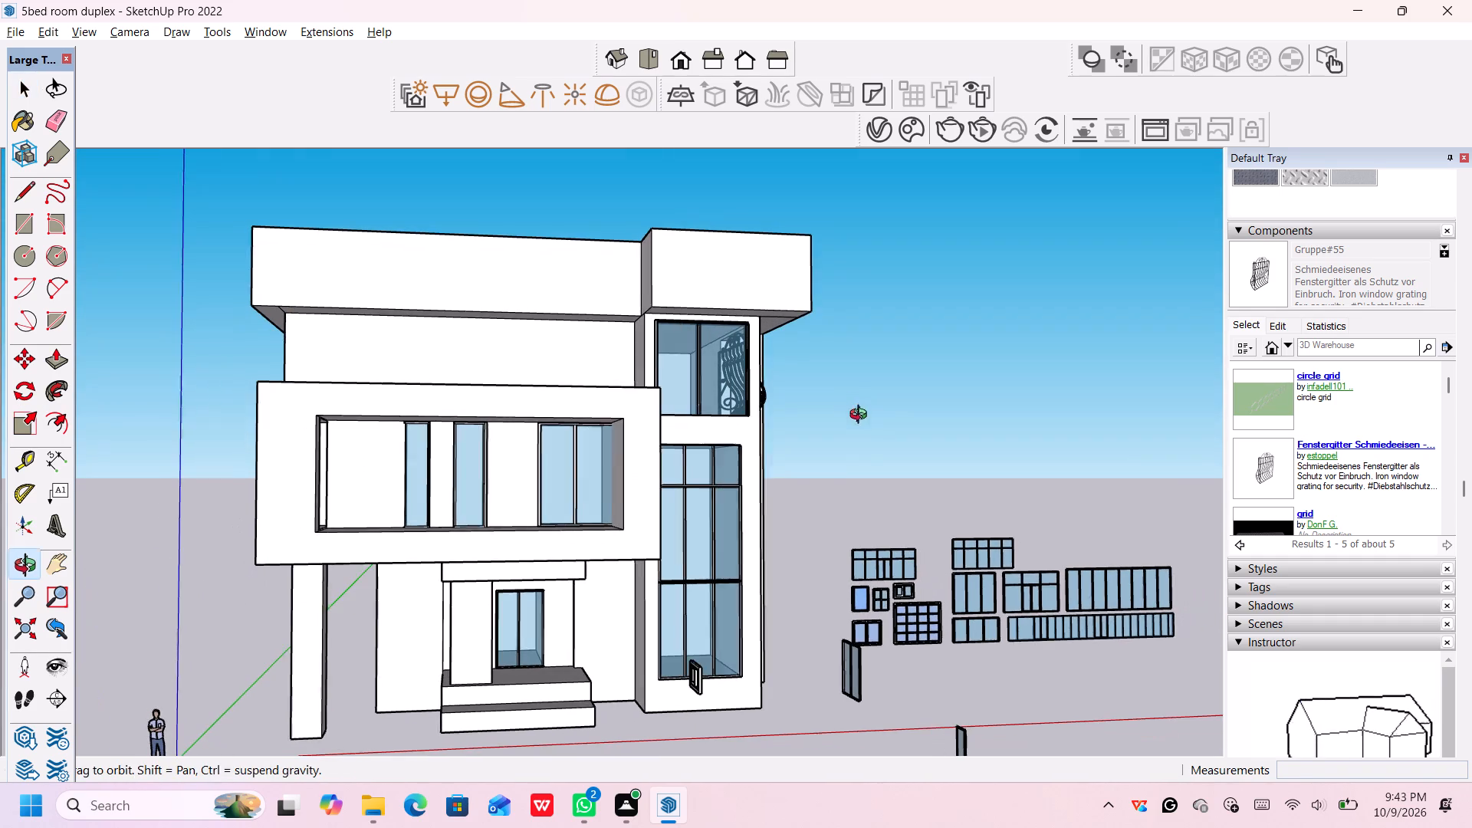
pyautogui.moveTo(862, 416); pyautogui.dragTo(862, 412, button='middle')
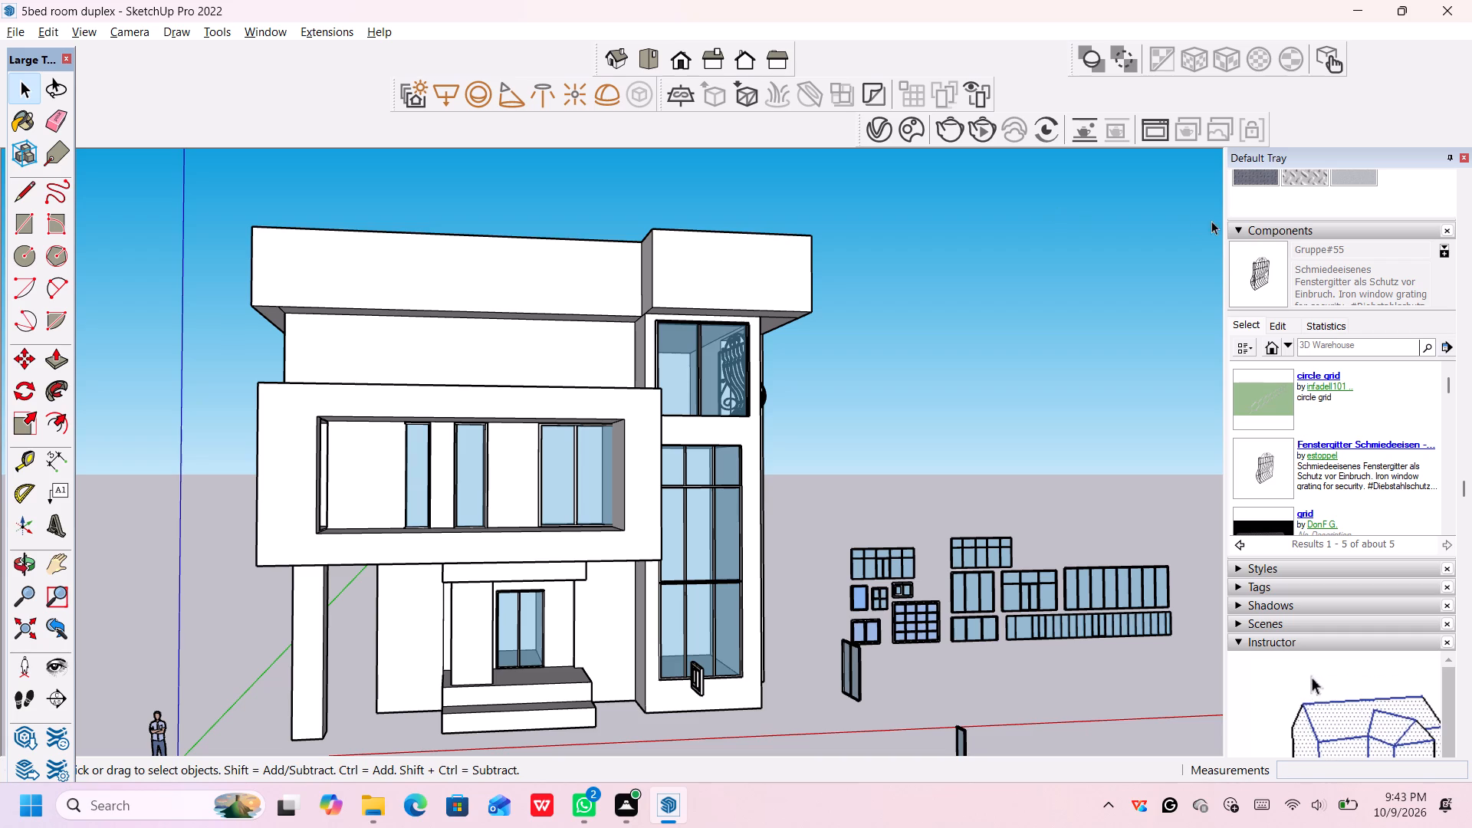
pyautogui.click(1339, 349)
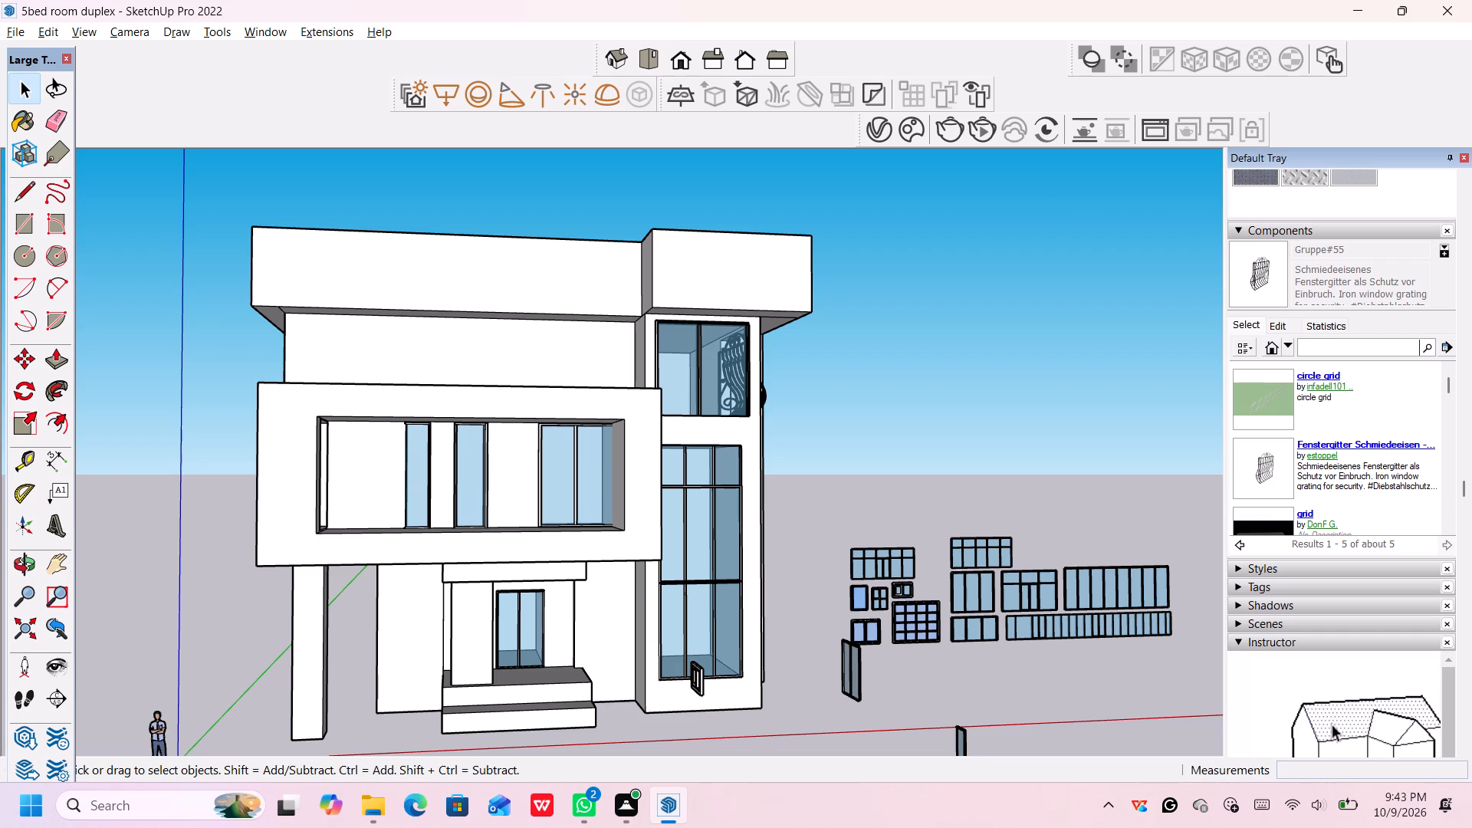
pyautogui.write('exterior designs')
pyautogui.press('Return')
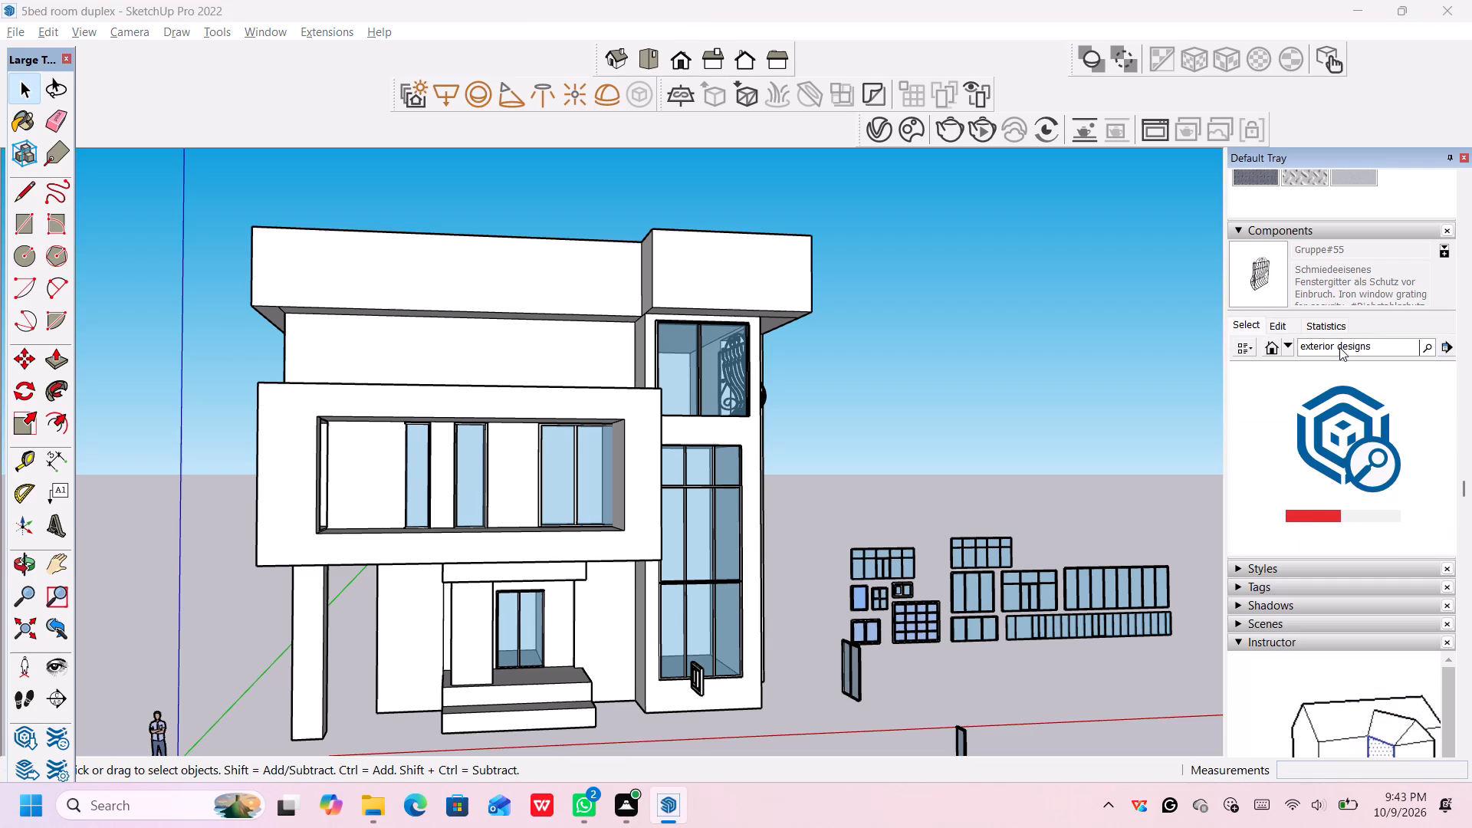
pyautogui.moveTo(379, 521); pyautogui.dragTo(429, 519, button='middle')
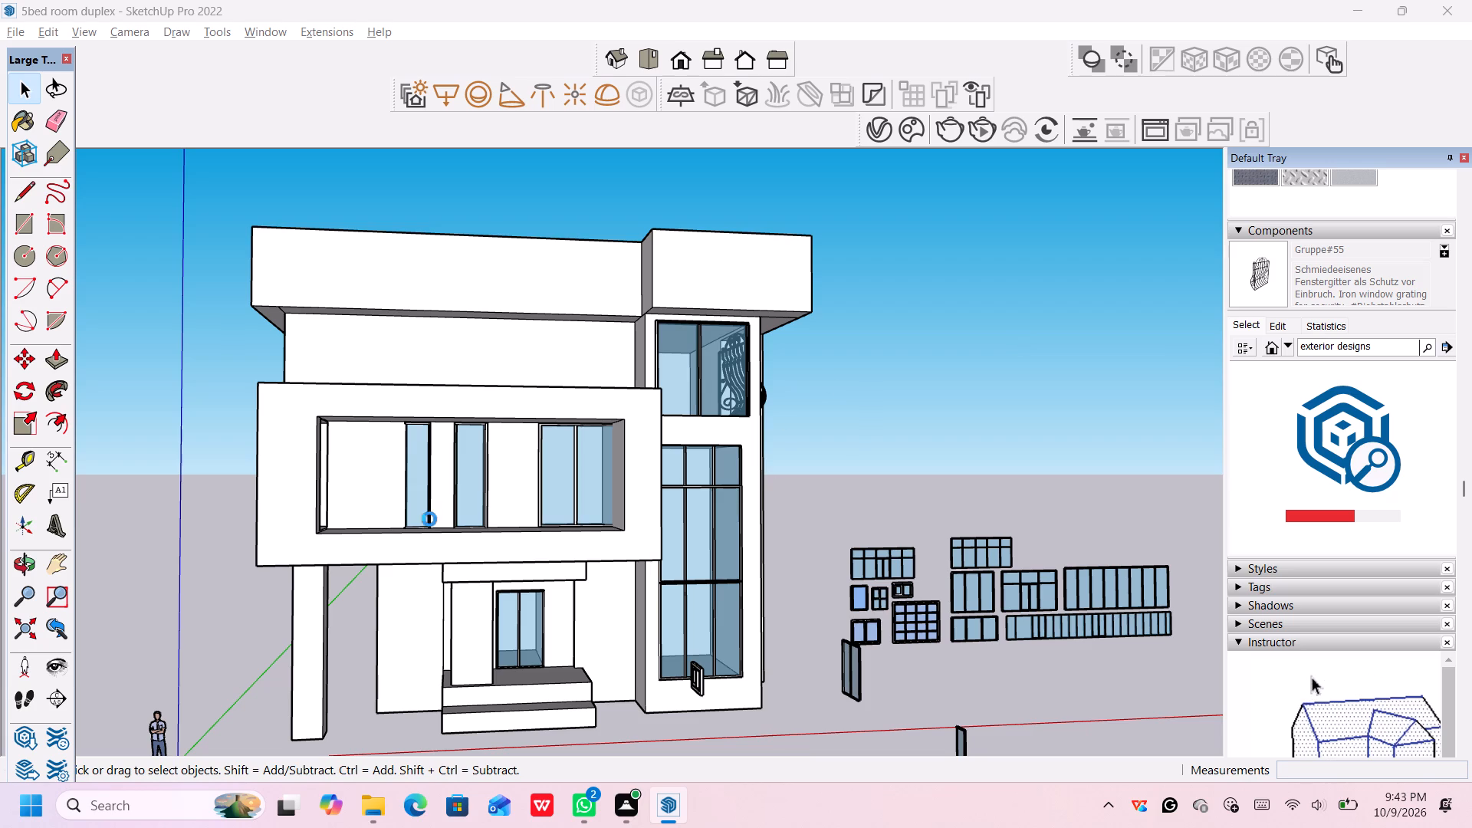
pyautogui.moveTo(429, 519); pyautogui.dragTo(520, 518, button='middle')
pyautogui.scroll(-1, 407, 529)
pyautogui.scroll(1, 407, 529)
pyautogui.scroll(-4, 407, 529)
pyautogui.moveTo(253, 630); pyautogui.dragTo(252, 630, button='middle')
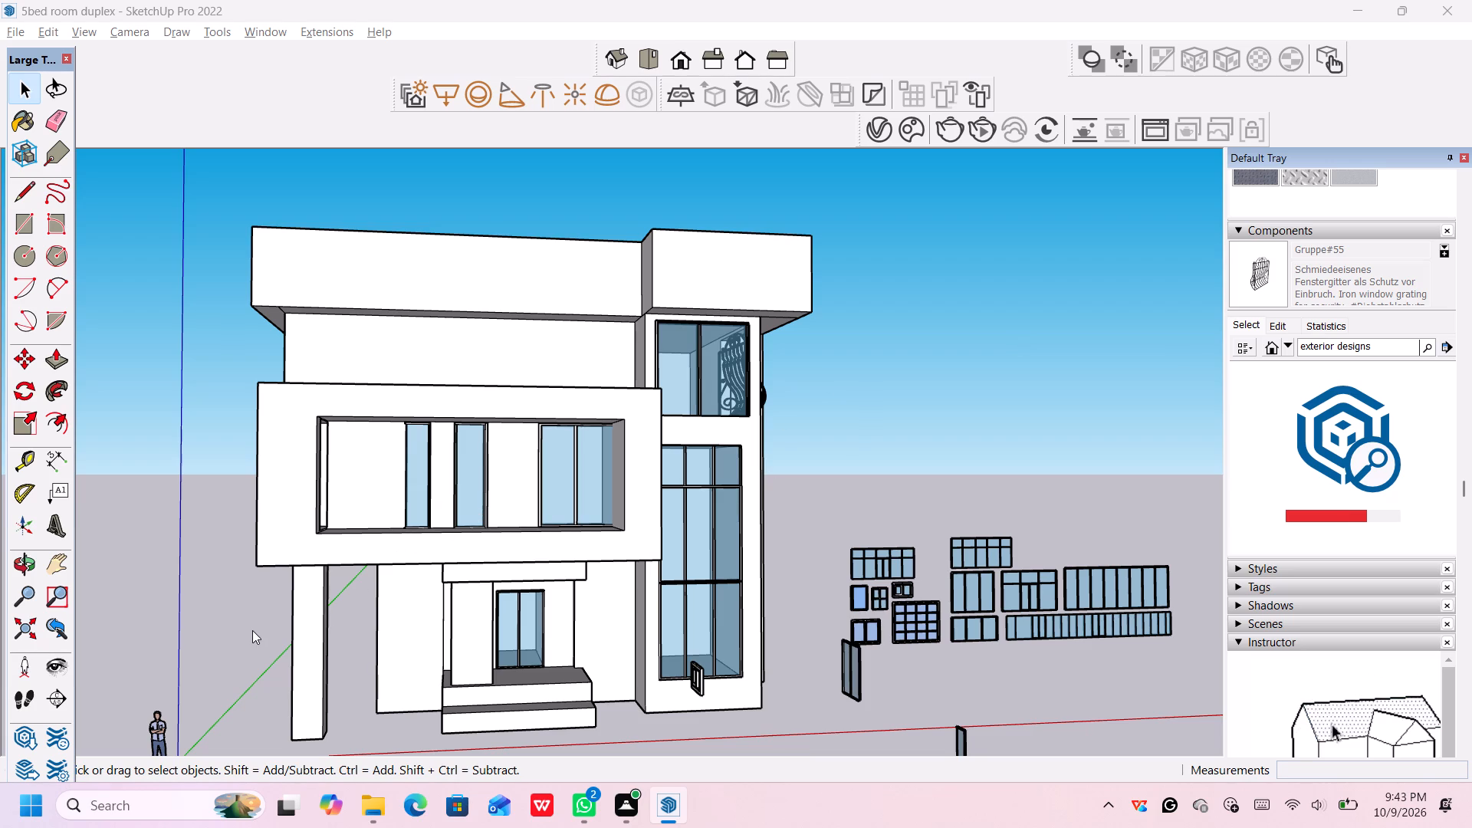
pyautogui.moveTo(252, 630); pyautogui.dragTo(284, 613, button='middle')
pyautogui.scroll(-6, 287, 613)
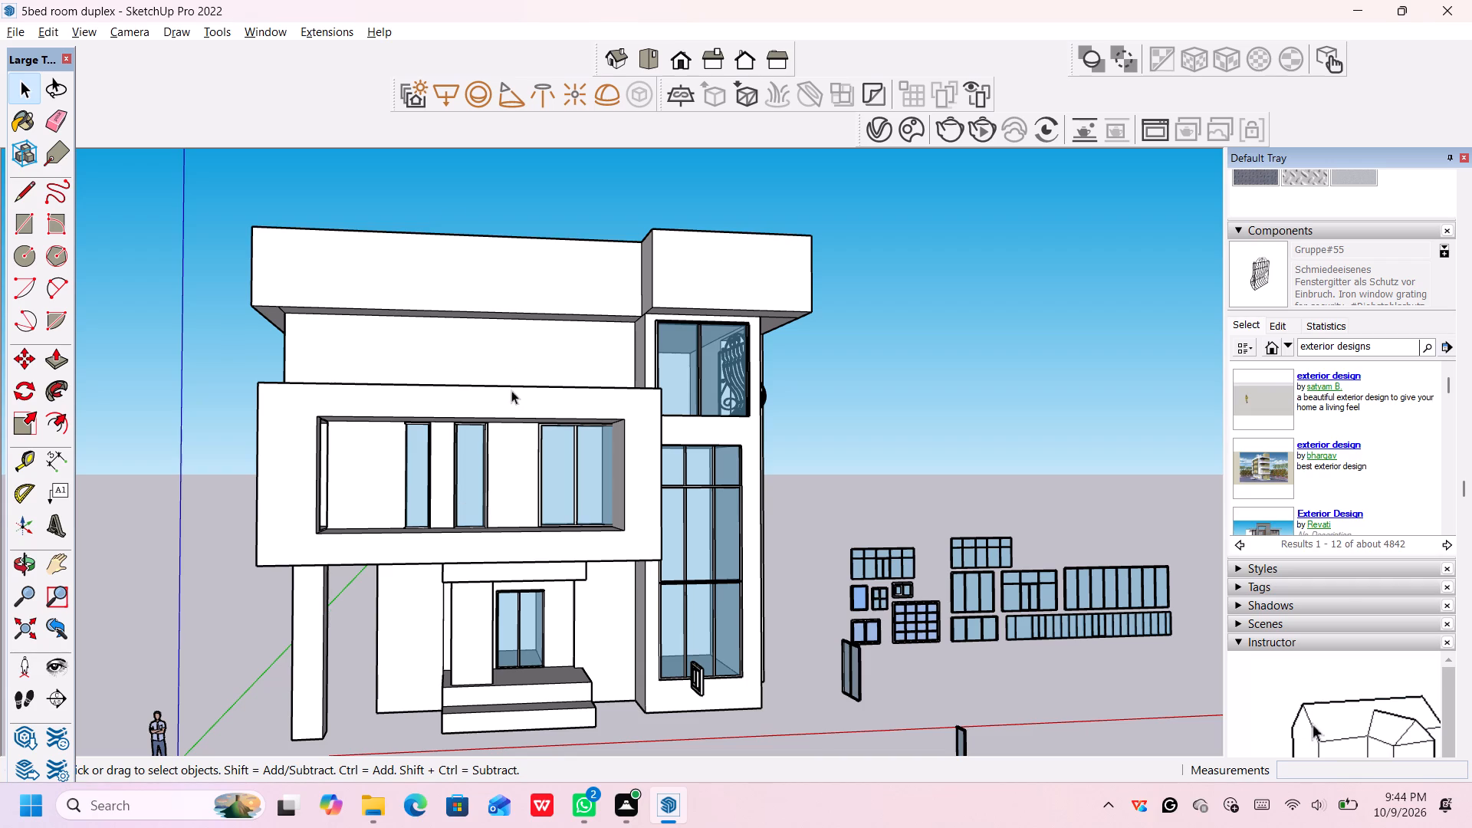
# Look through the exterior design models for ideas, comparing them with the duplex's side and front facades.
pyautogui.moveTo(810, 527); pyautogui.dragTo(1158, 557, button='middle')
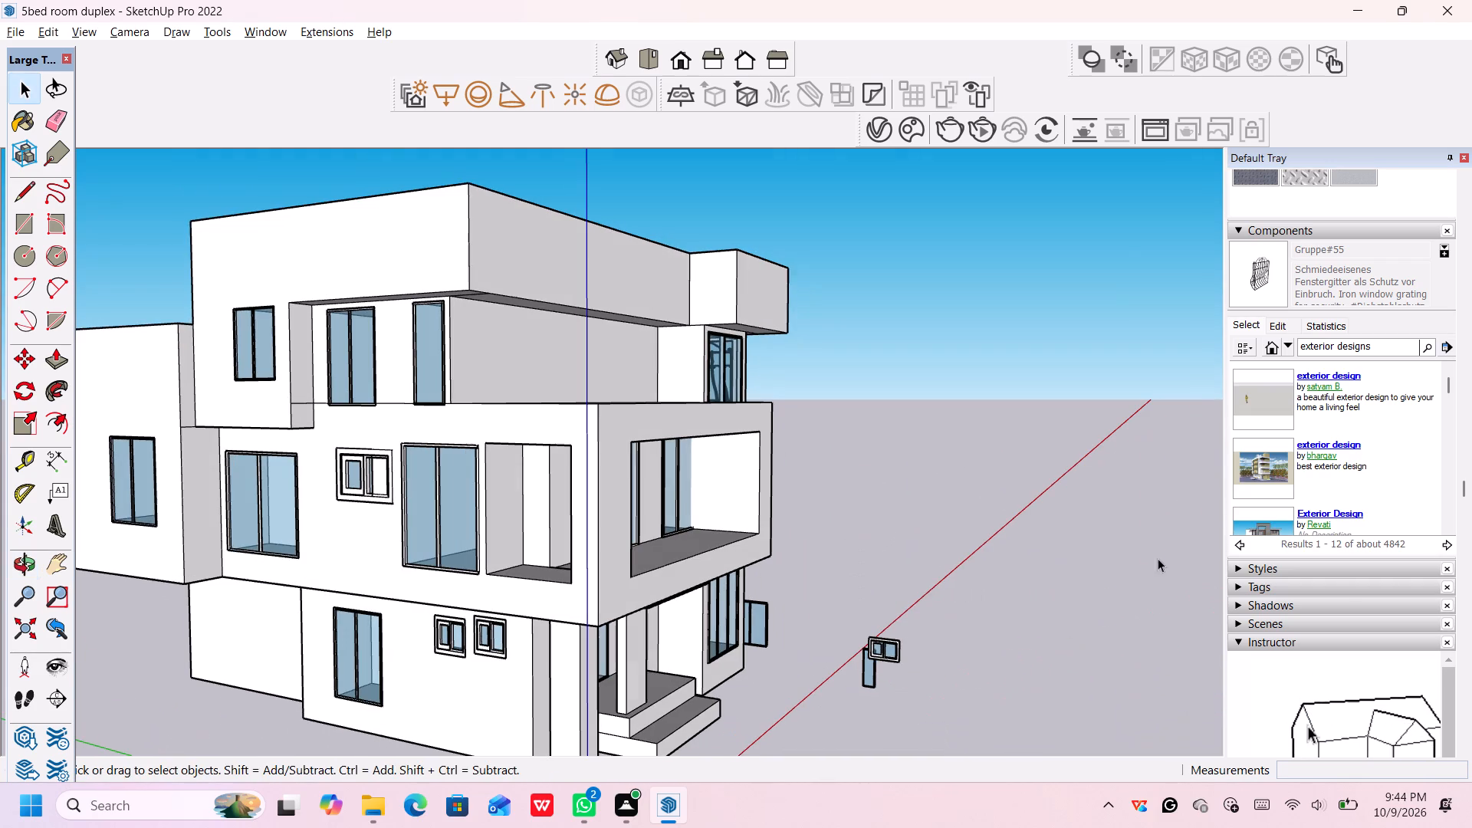
pyautogui.scroll(-7, 807, 570)
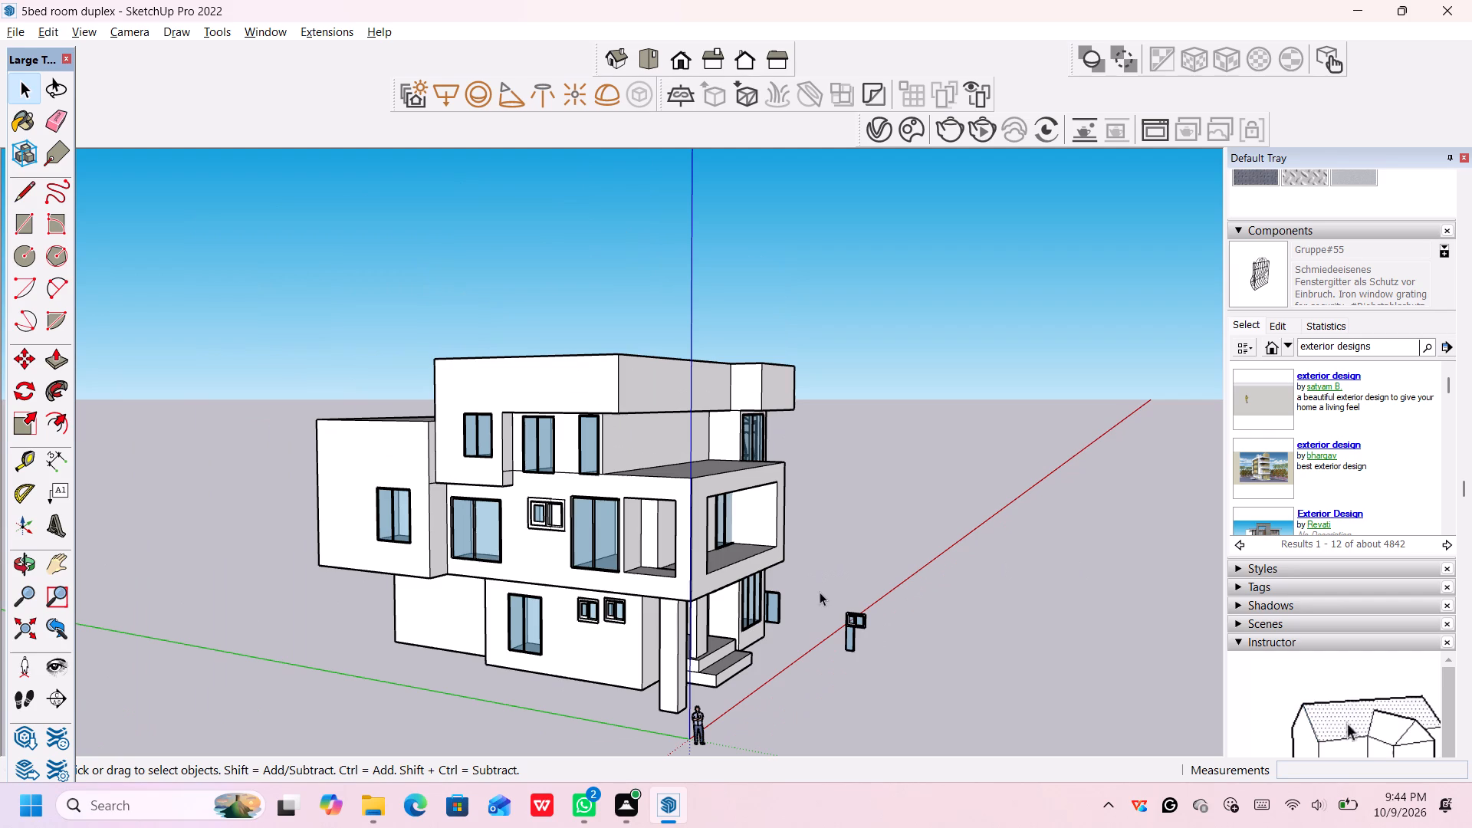
pyautogui.scroll(1, 1362, 439)
pyautogui.scroll(-1, 1338, 473)
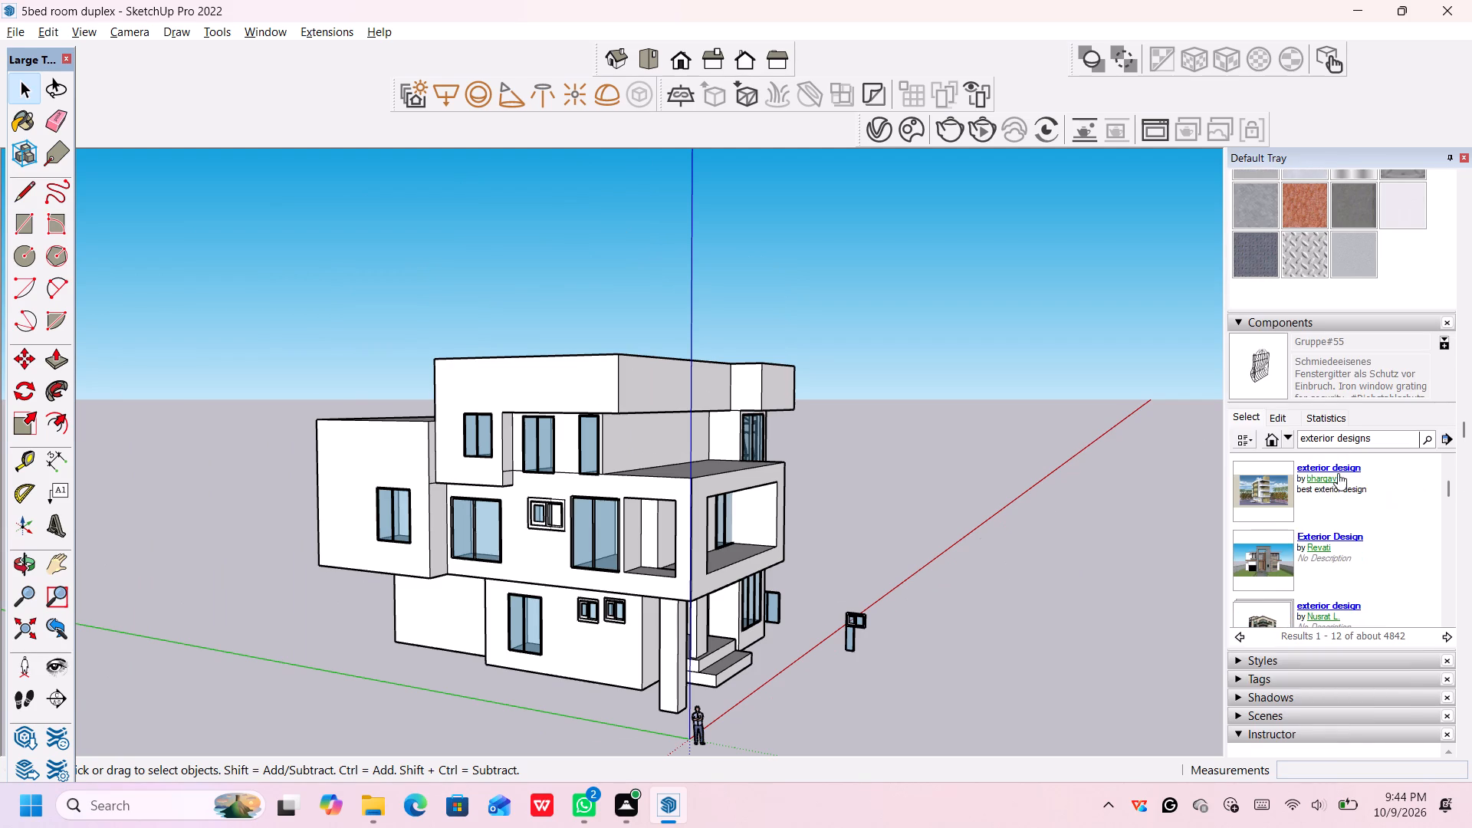
pyautogui.moveTo(972, 600); pyautogui.dragTo(732, 590, button='middle')
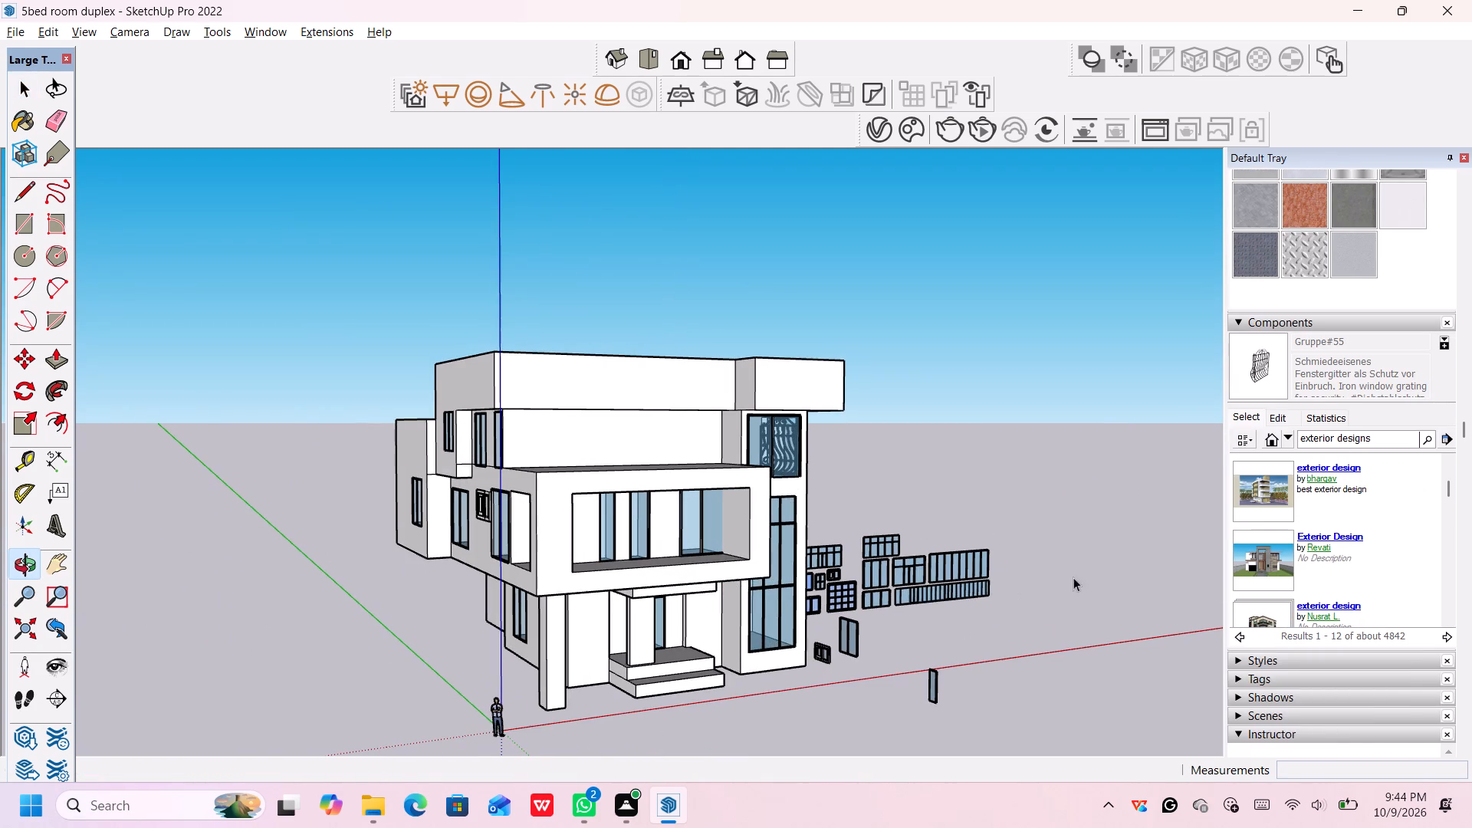
pyautogui.scroll(4, 1280, 530)
pyautogui.scroll(-5, 1288, 559)
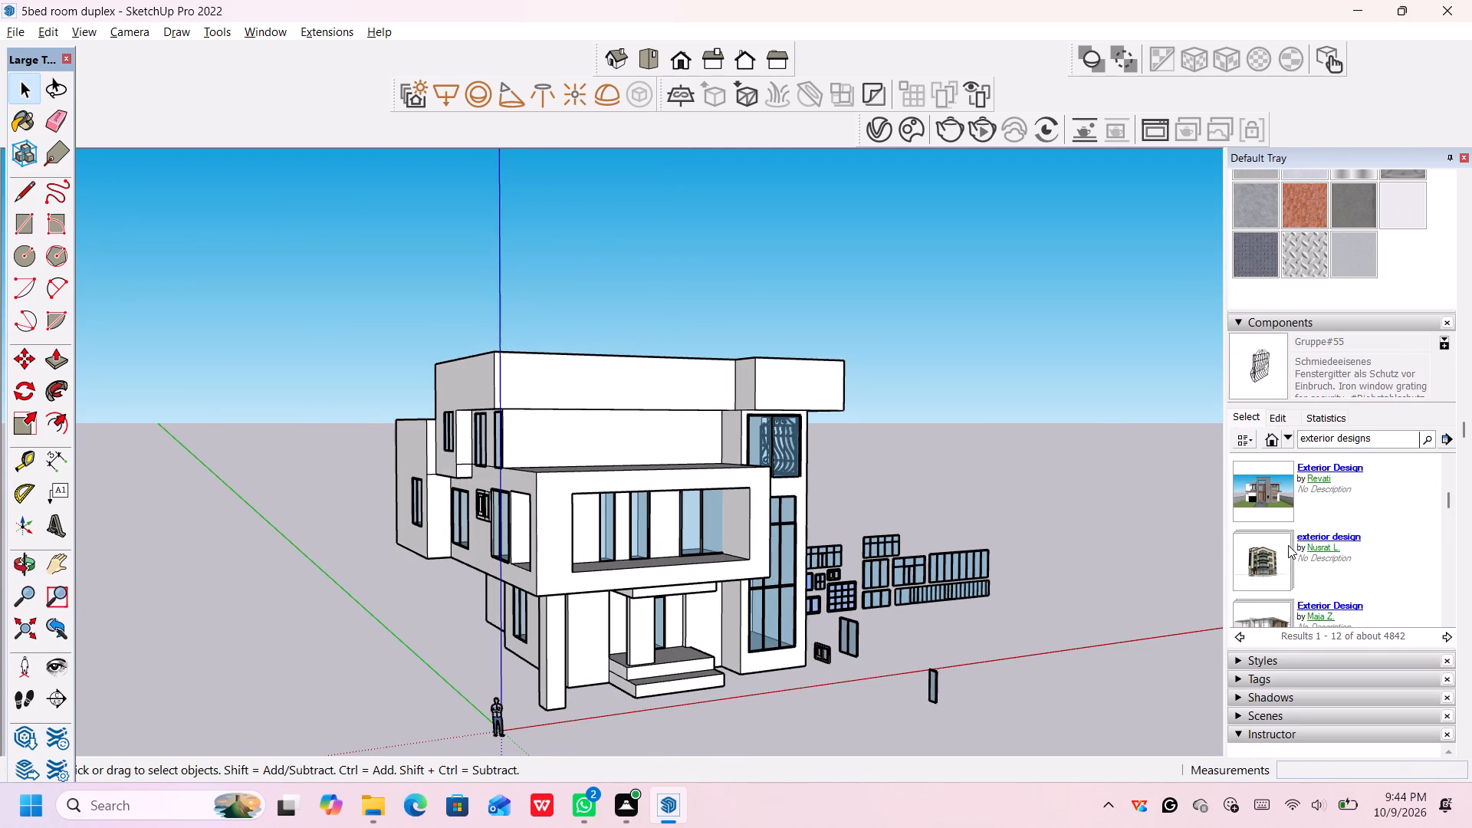
pyautogui.scroll(-1, 1302, 536)
pyautogui.scroll(1, 1303, 536)
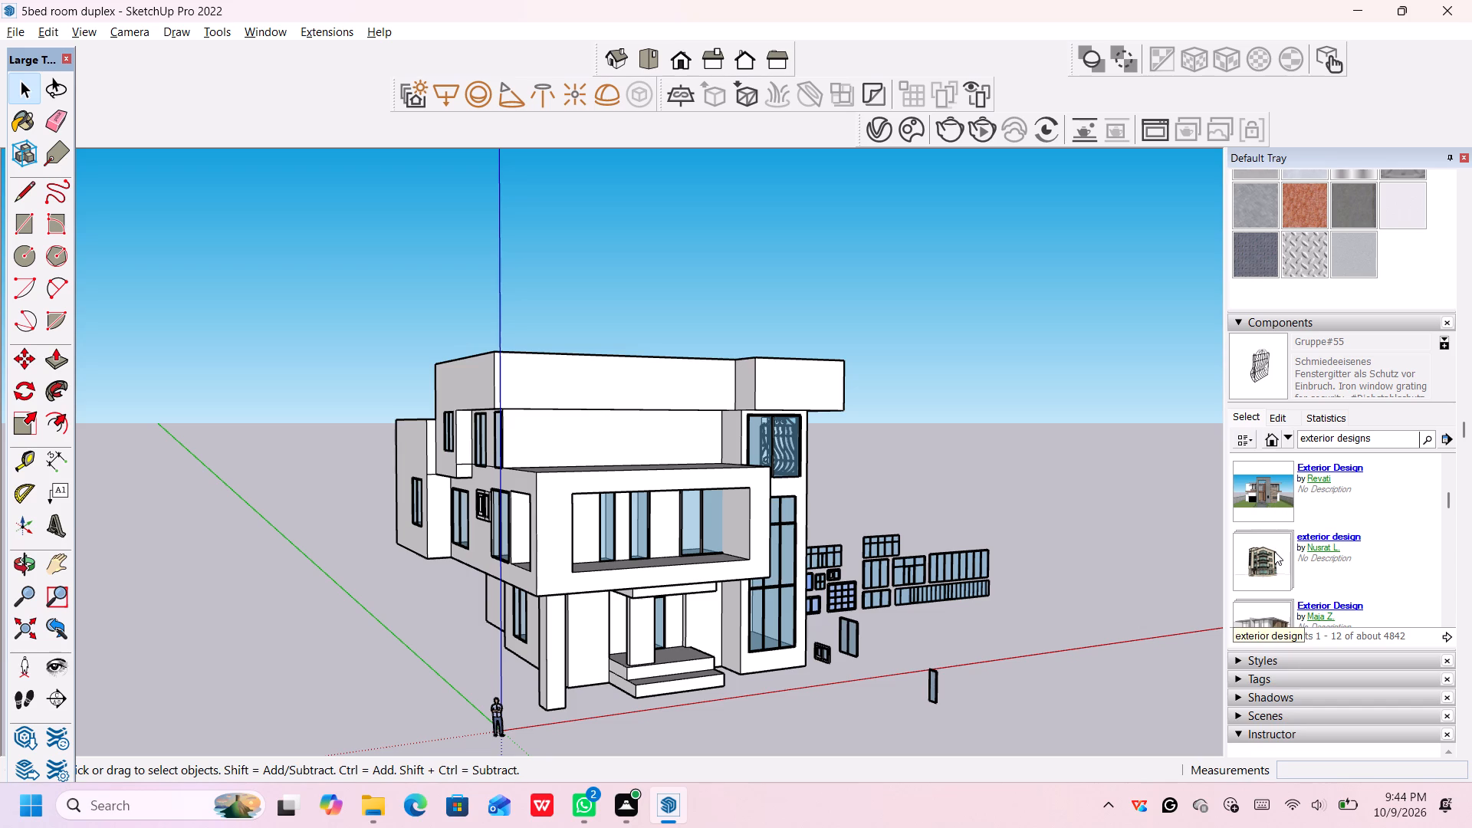
pyautogui.scroll(-4, 1274, 551)
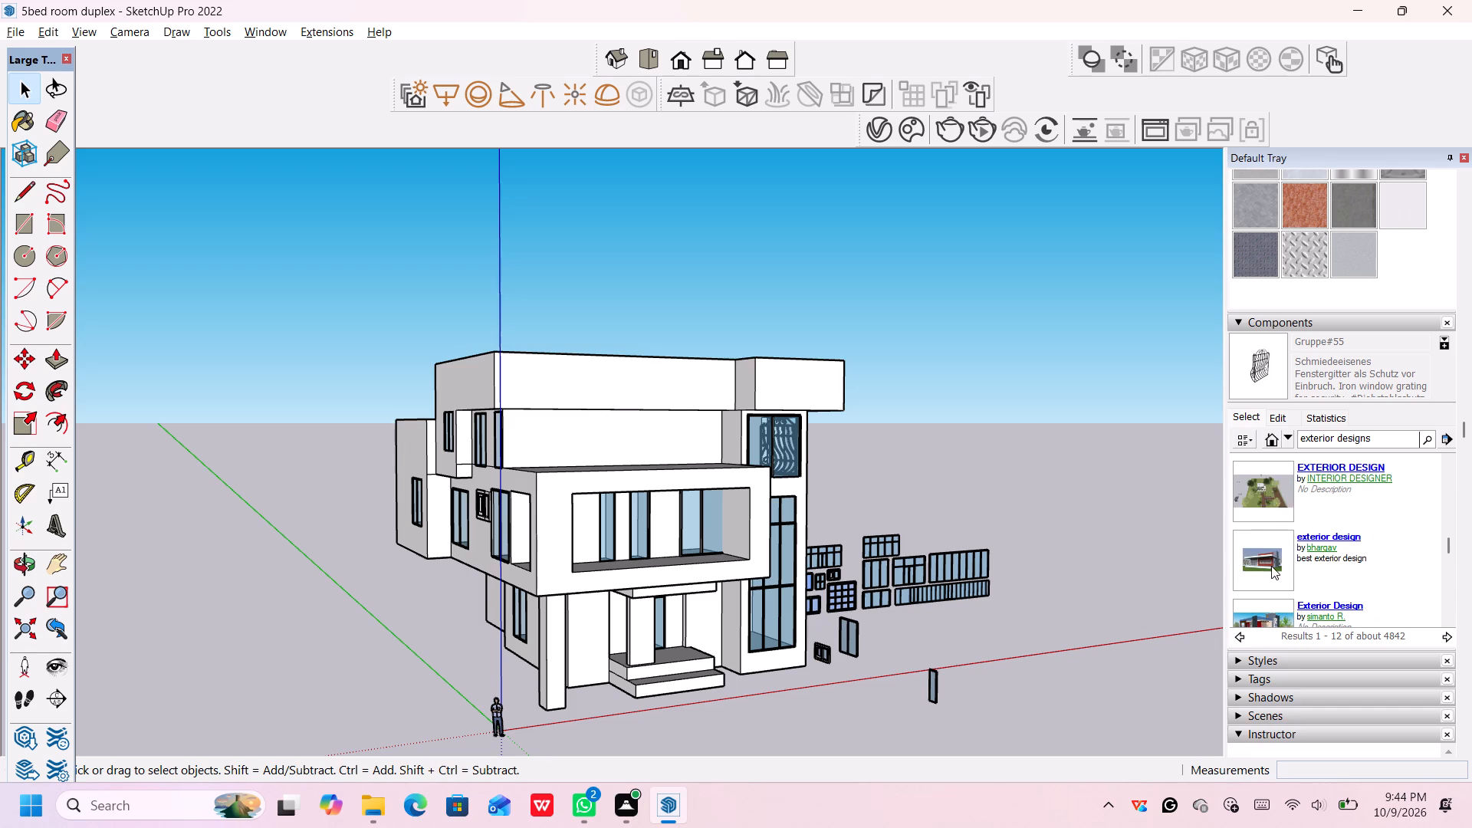
pyautogui.scroll(-5, 1271, 566)
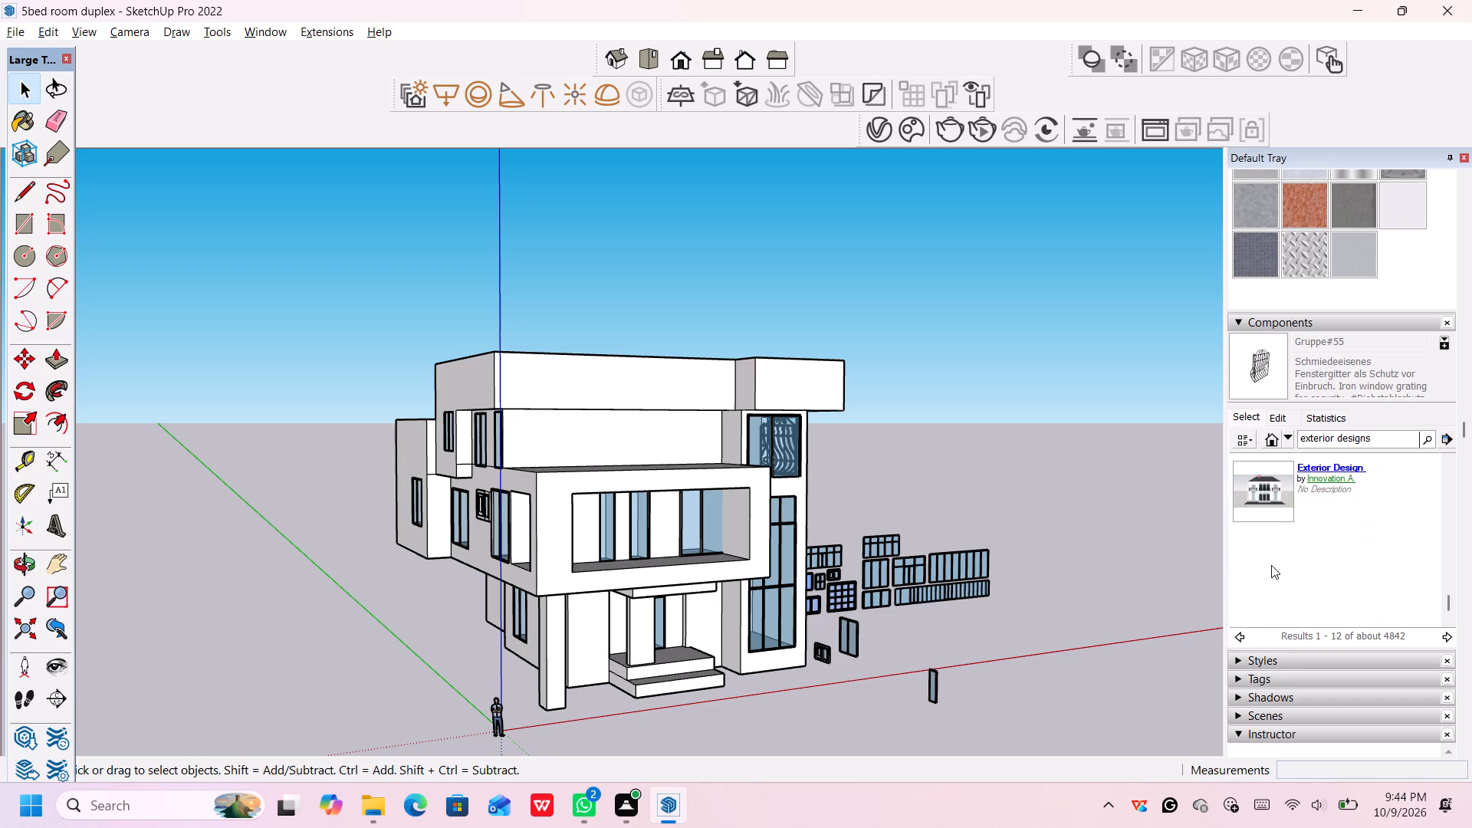
pyautogui.scroll(2, 1271, 565)
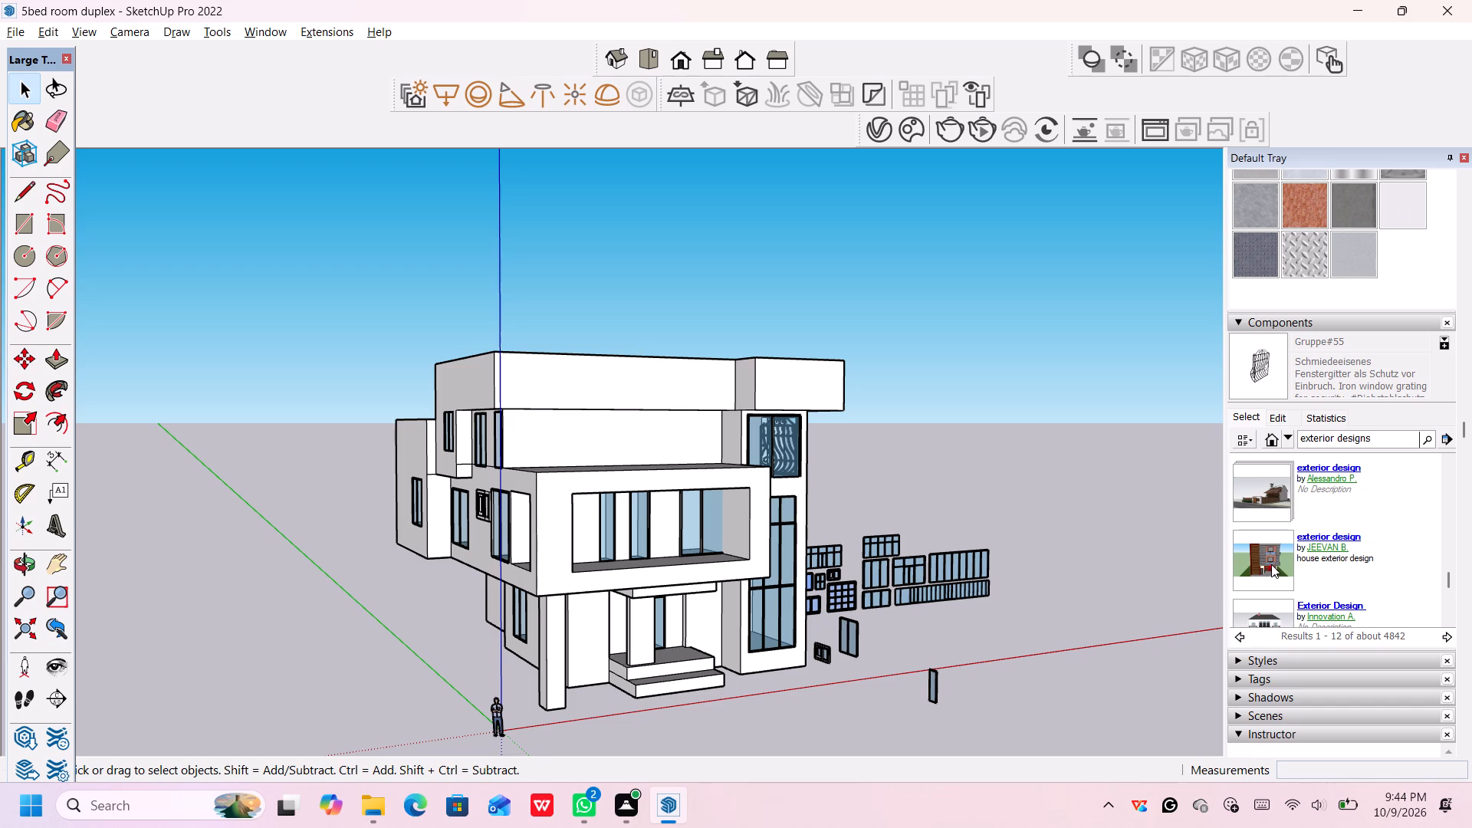
pyautogui.scroll(2, 1312, 509)
pyautogui.scroll(3, 989, 586)
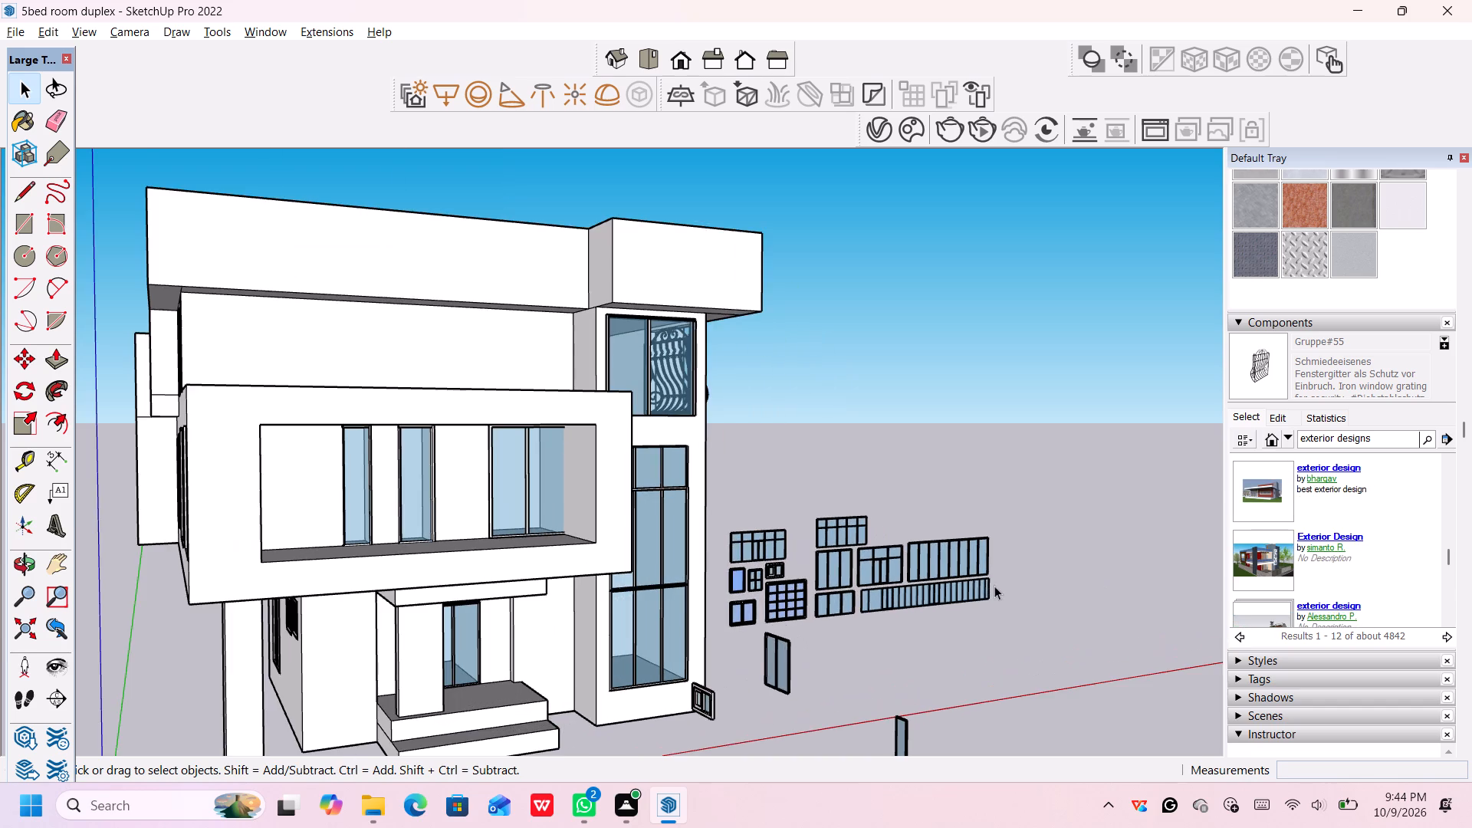
# Delete the small leftover window standing at the foot of the front tower.
pyautogui.moveTo(1004, 590); pyautogui.dragTo(889, 653, button='middle')
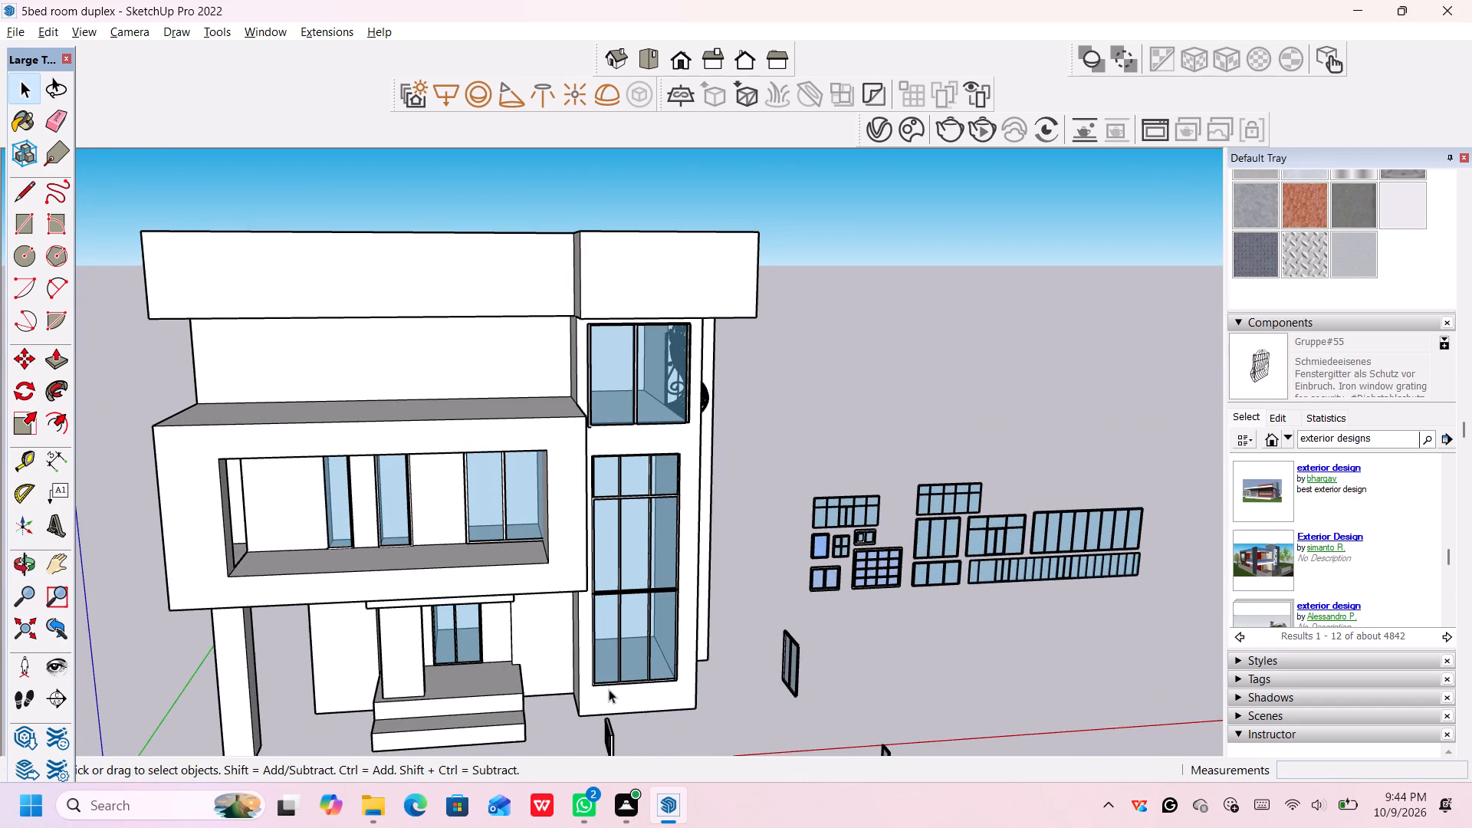
pyautogui.scroll(-5, 607, 692)
pyautogui.moveTo(589, 726); pyautogui.dragTo(606, 726)
pyautogui.moveTo(605, 726); pyautogui.dragTo(677, 702, button='middle')
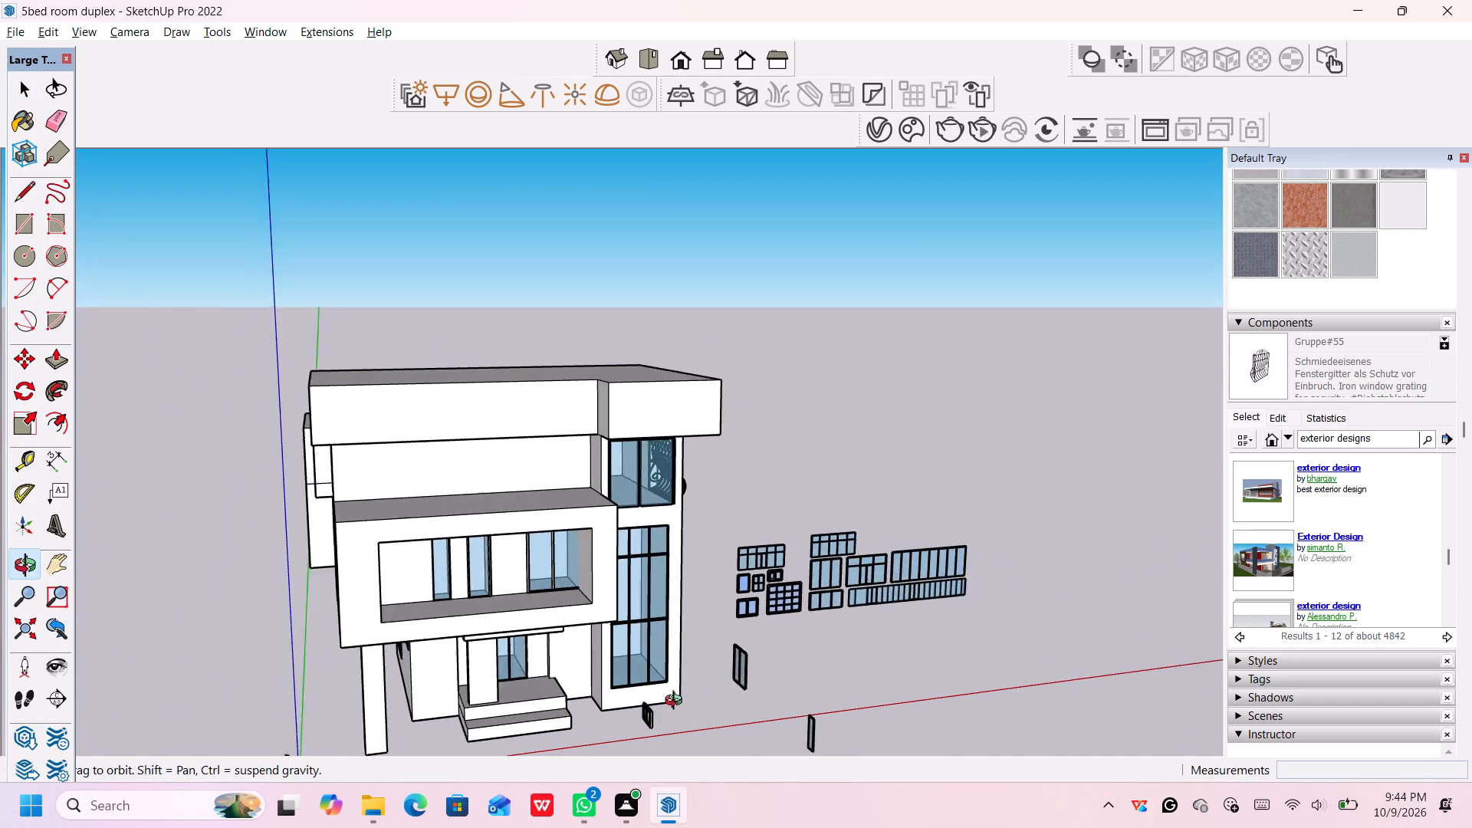
pyautogui.moveTo(677, 702); pyautogui.dragTo(738, 699, button='middle')
pyautogui.scroll(2, 704, 705)
pyautogui.scroll(-2, 688, 706)
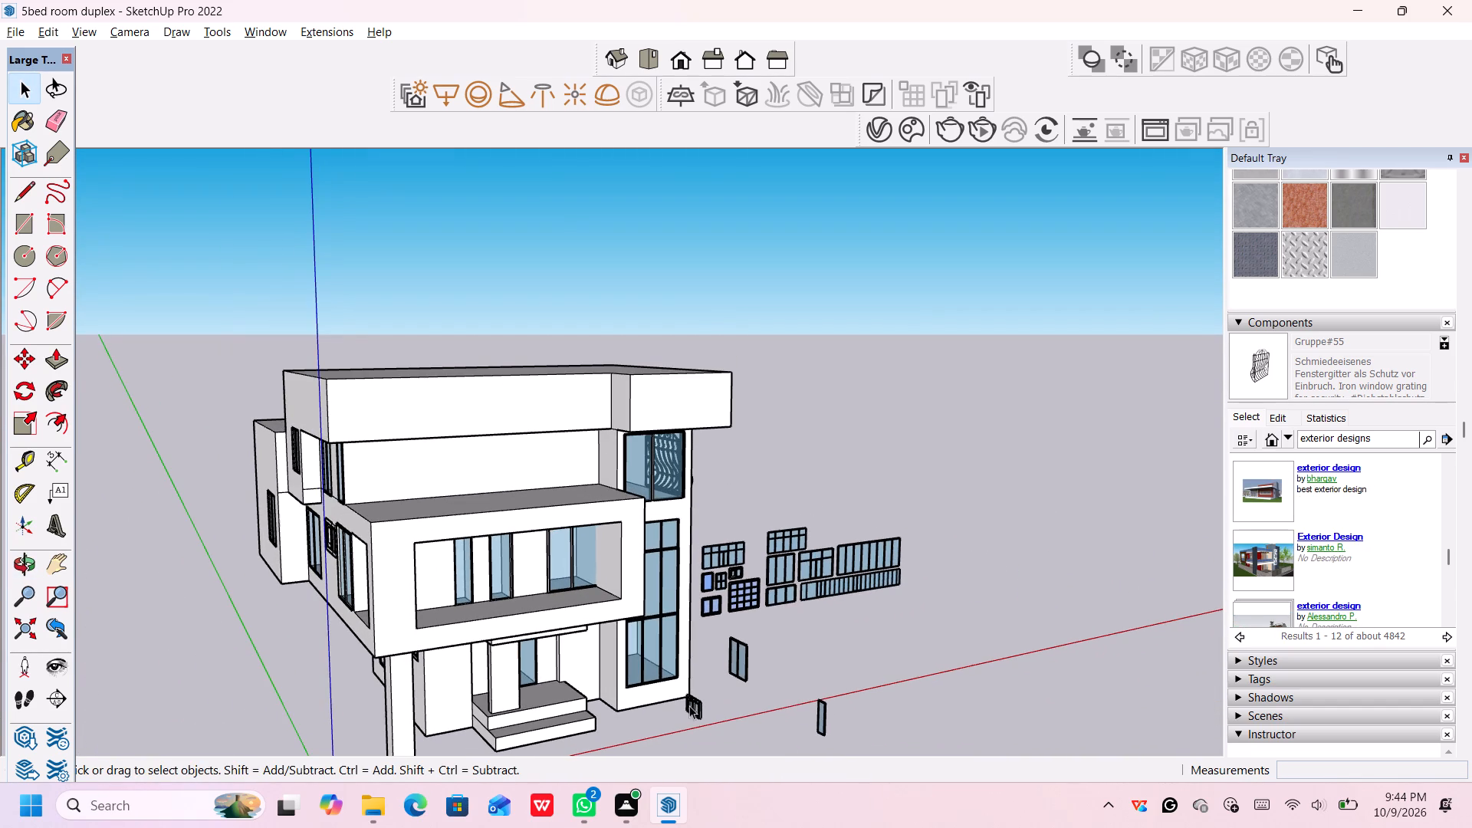
pyautogui.click(682, 696)
pyautogui.click(696, 699)
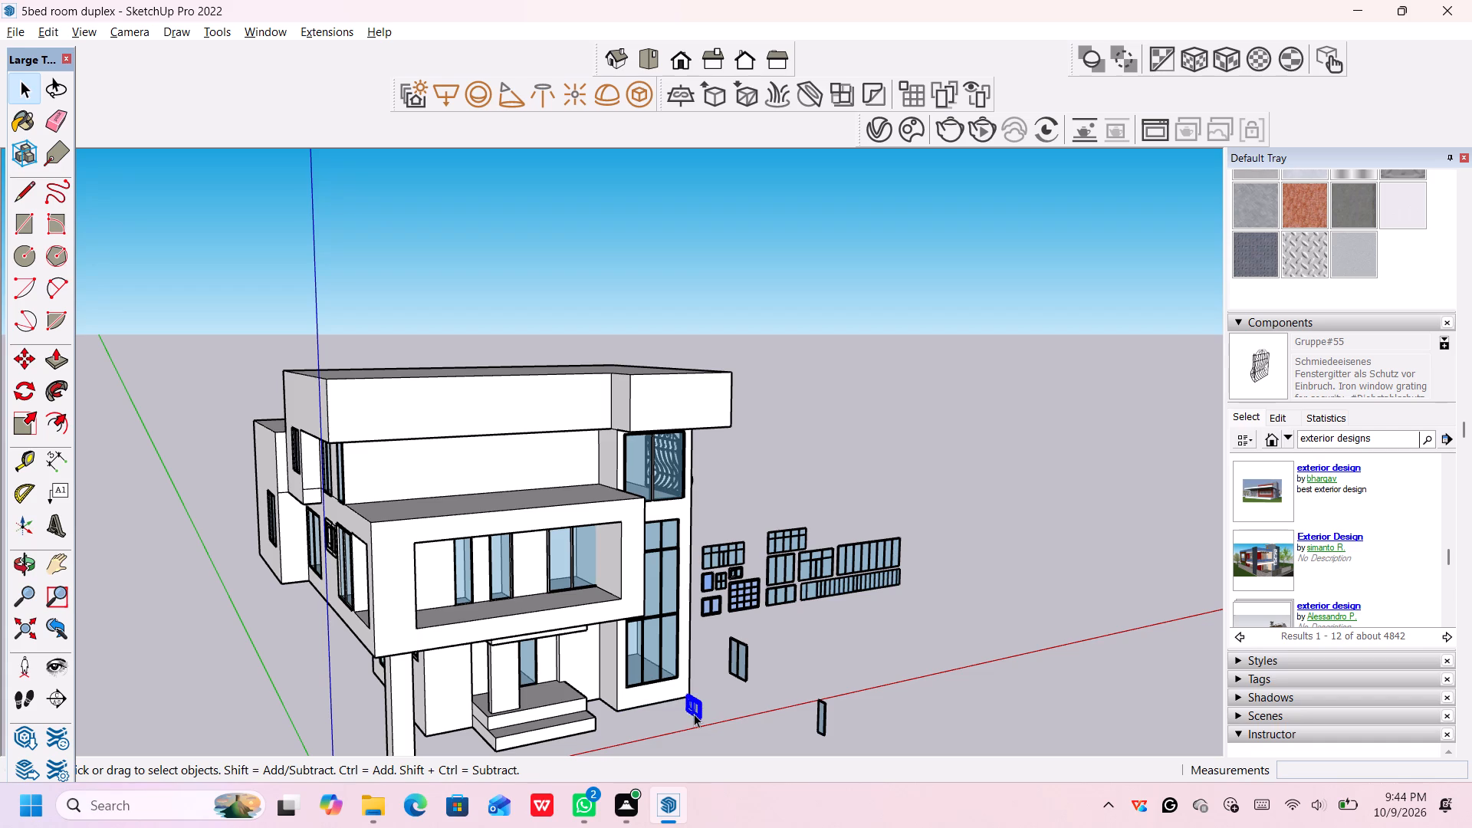
pyautogui.press('Delete')
# Delete all the remaining spare windows standing beside the house.
pyautogui.moveTo(1036, 446); pyautogui.dragTo(721, 637)
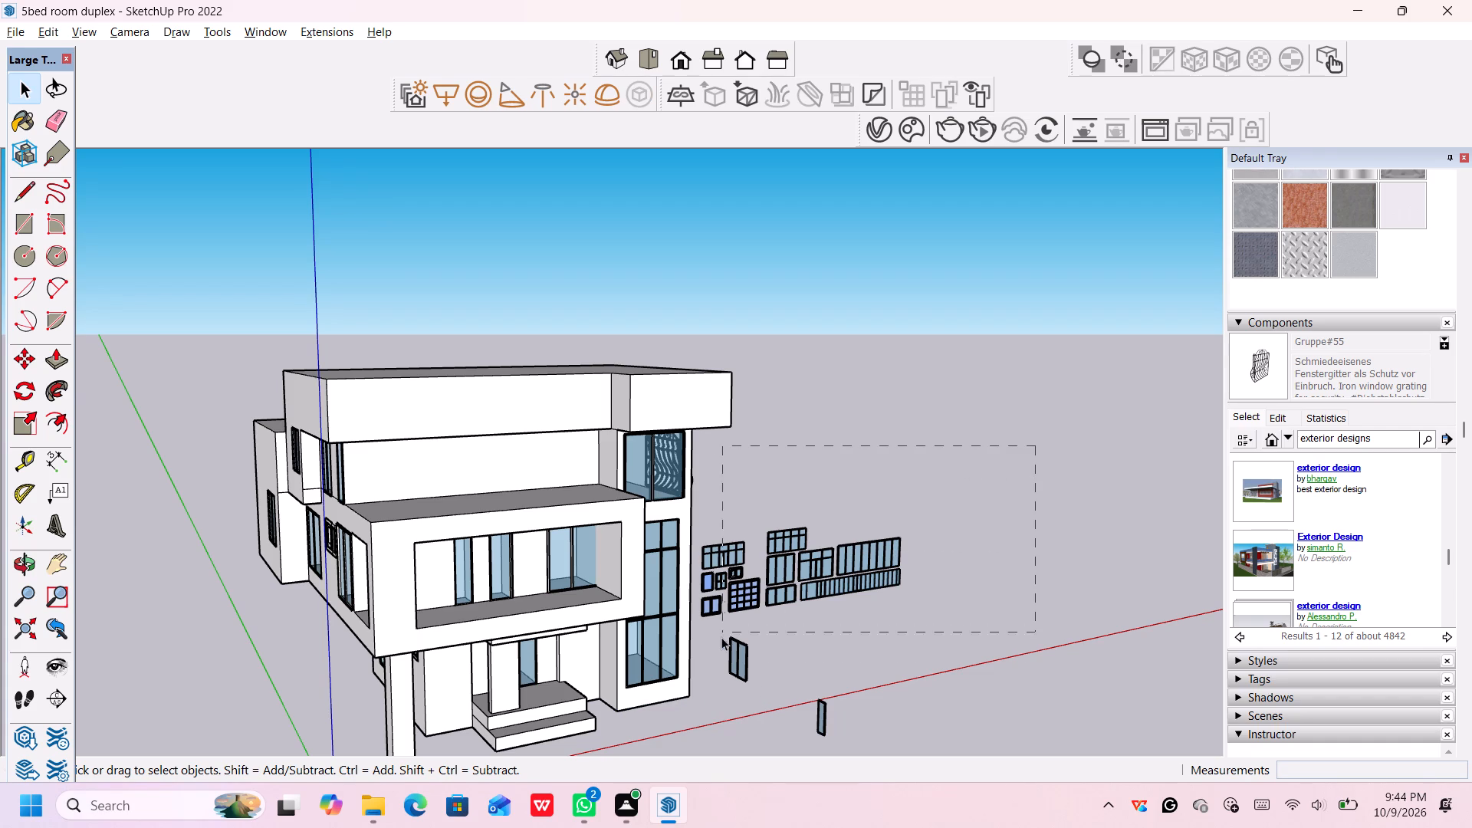
pyautogui.moveTo(721, 637); pyautogui.dragTo(703, 705)
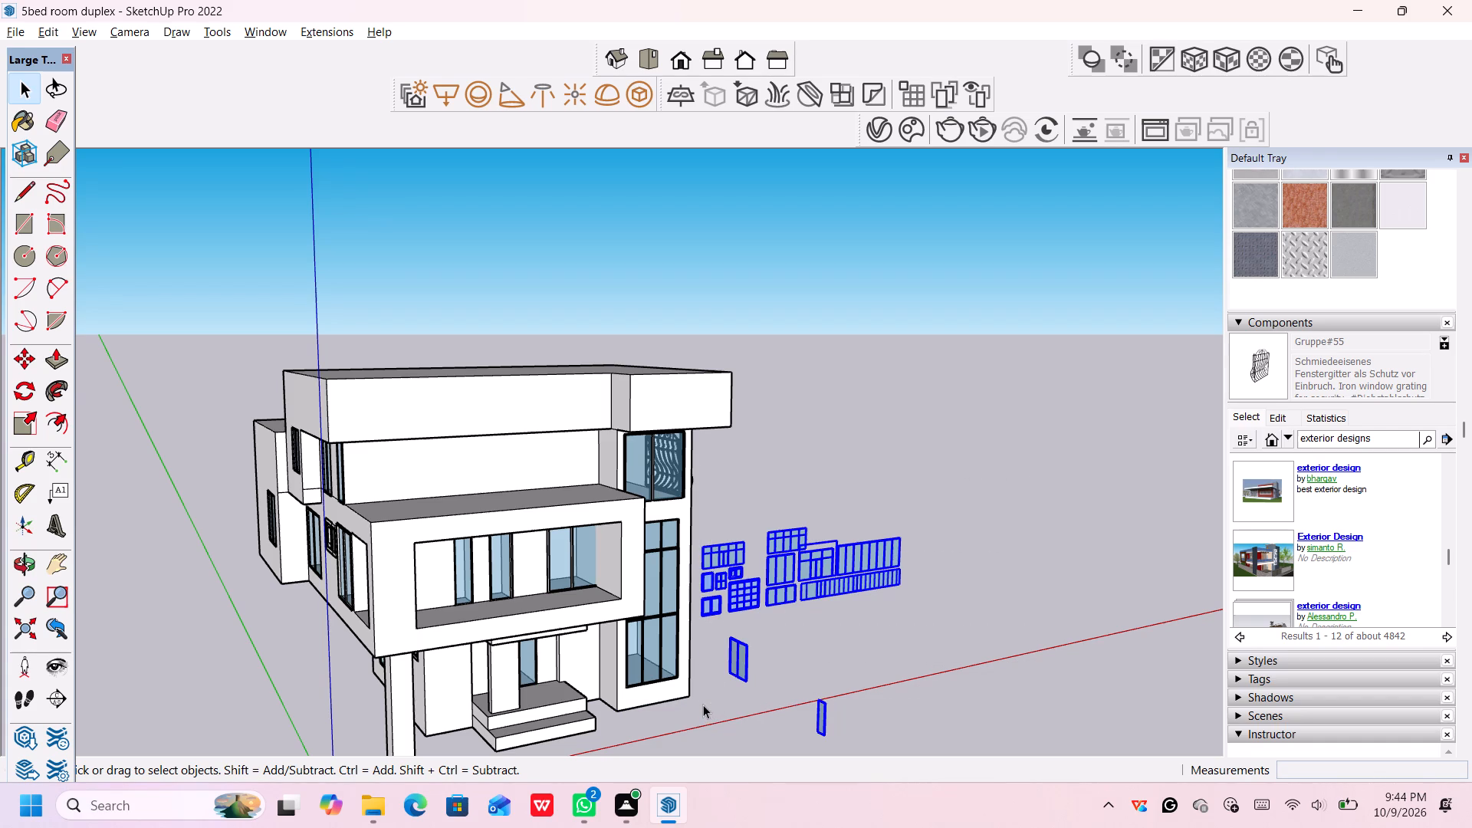
pyautogui.press('Delete')
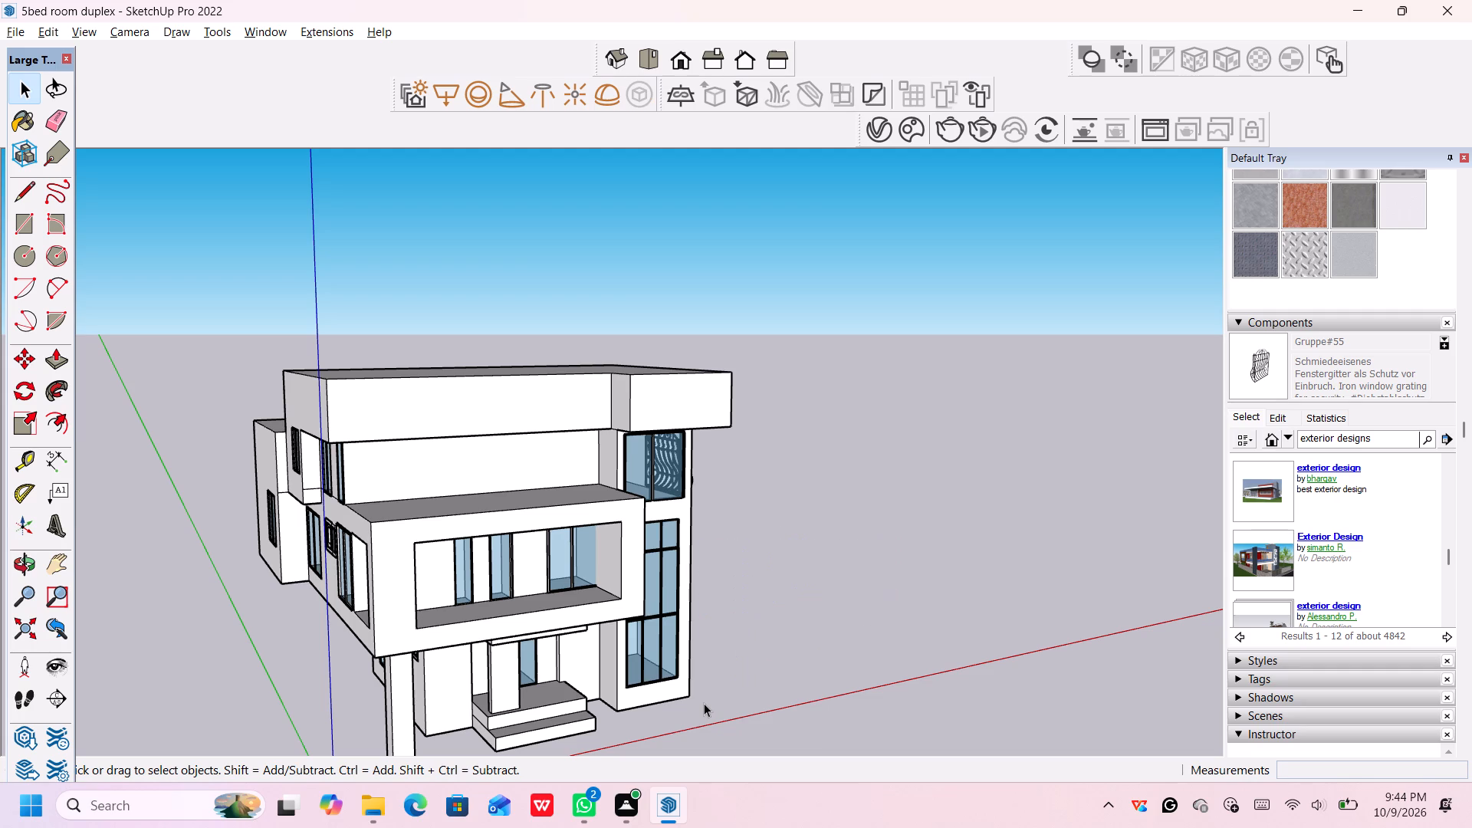
# Search the 3D Warehouse components for "glass railing".
pyautogui.scroll(-4, 458, 682)
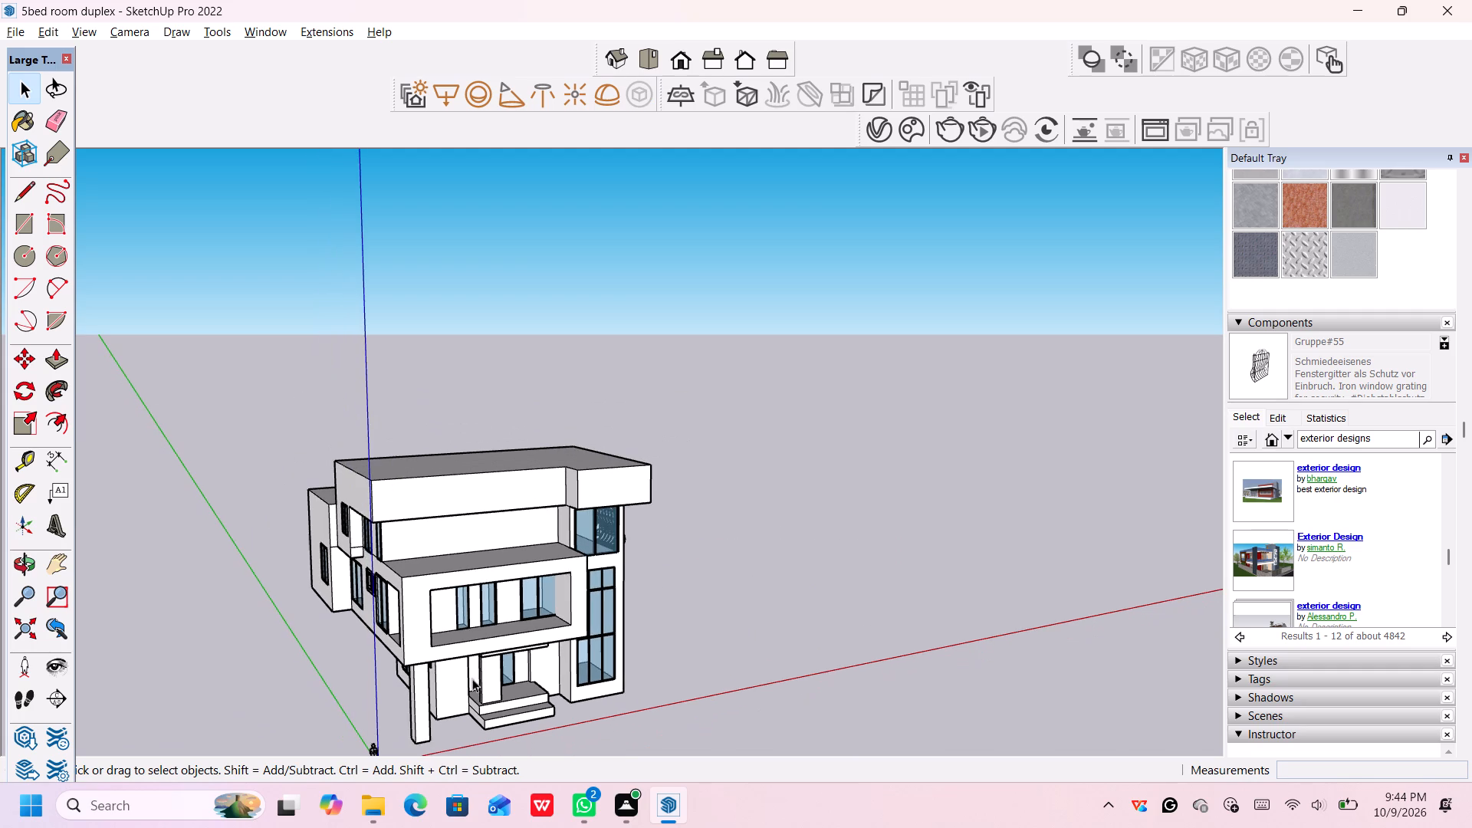
pyautogui.moveTo(306, 672); pyautogui.dragTo(397, 675, button='middle')
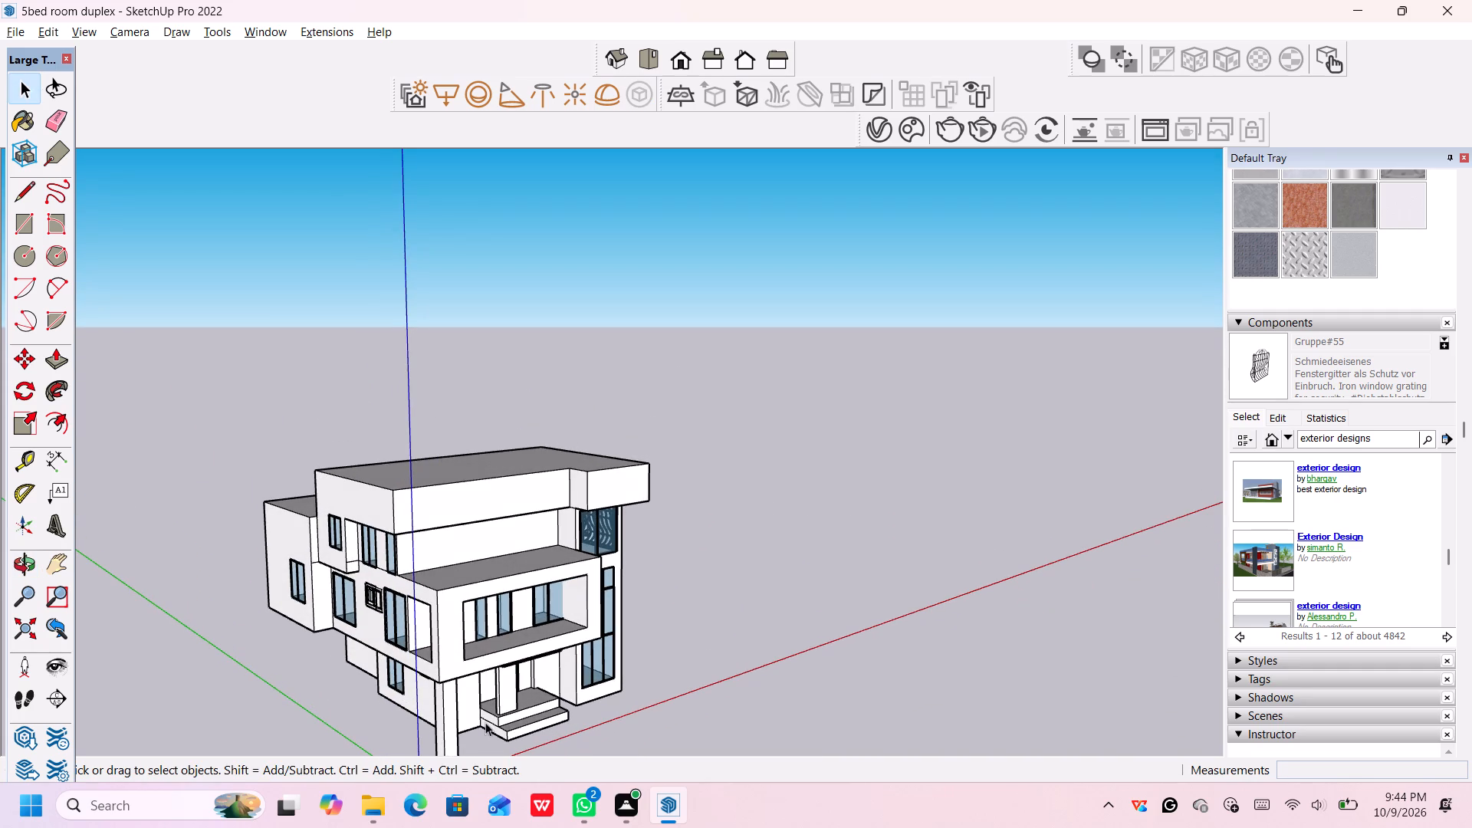
pyautogui.click(1375, 442)
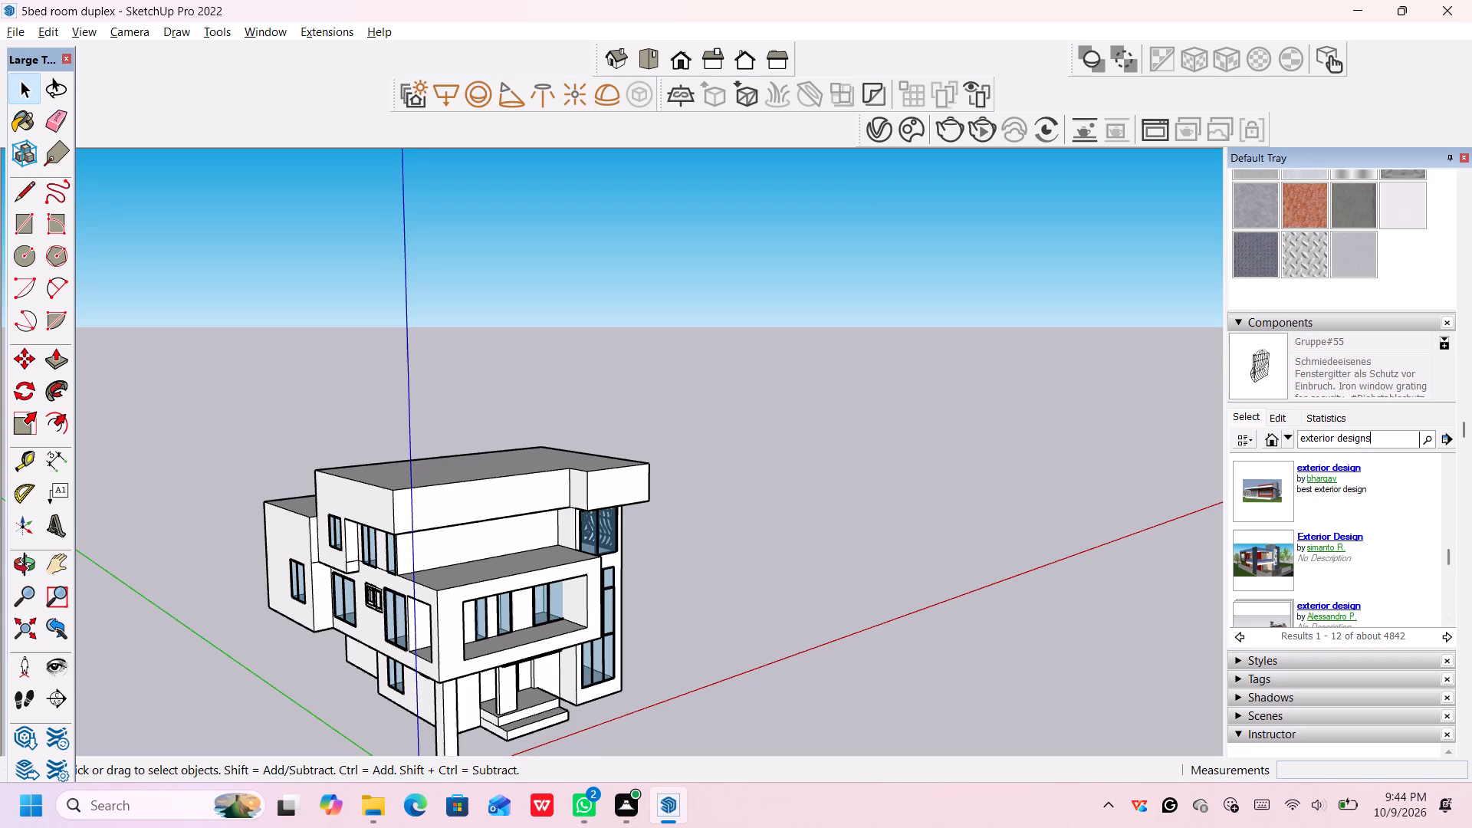
pyautogui.press('BackSpace')
pyautogui.press('BackSpace')
pyautogui.press('BackSpace')
pyautogui.press('BackSpace')
pyautogui.press('BackSpace')
pyautogui.press('BackSpace')
pyautogui.press('BackSpace')
pyautogui.press('BackSpace')
pyautogui.press('BackSpace')
pyautogui.press('BackSpace')
pyautogui.press('BackSpace')
pyautogui.press('BackSpace')
pyautogui.press('BackSpace')
pyautogui.press('BackSpace')
pyautogui.press('BackSpace')
pyautogui.press('BackSpace')
pyautogui.press('BackSpace')
pyautogui.press('BackSpace')
pyautogui.press('BackSpace')
pyautogui.press('BackSpace')
pyautogui.write('glass railing')
pyautogui.press('Return')
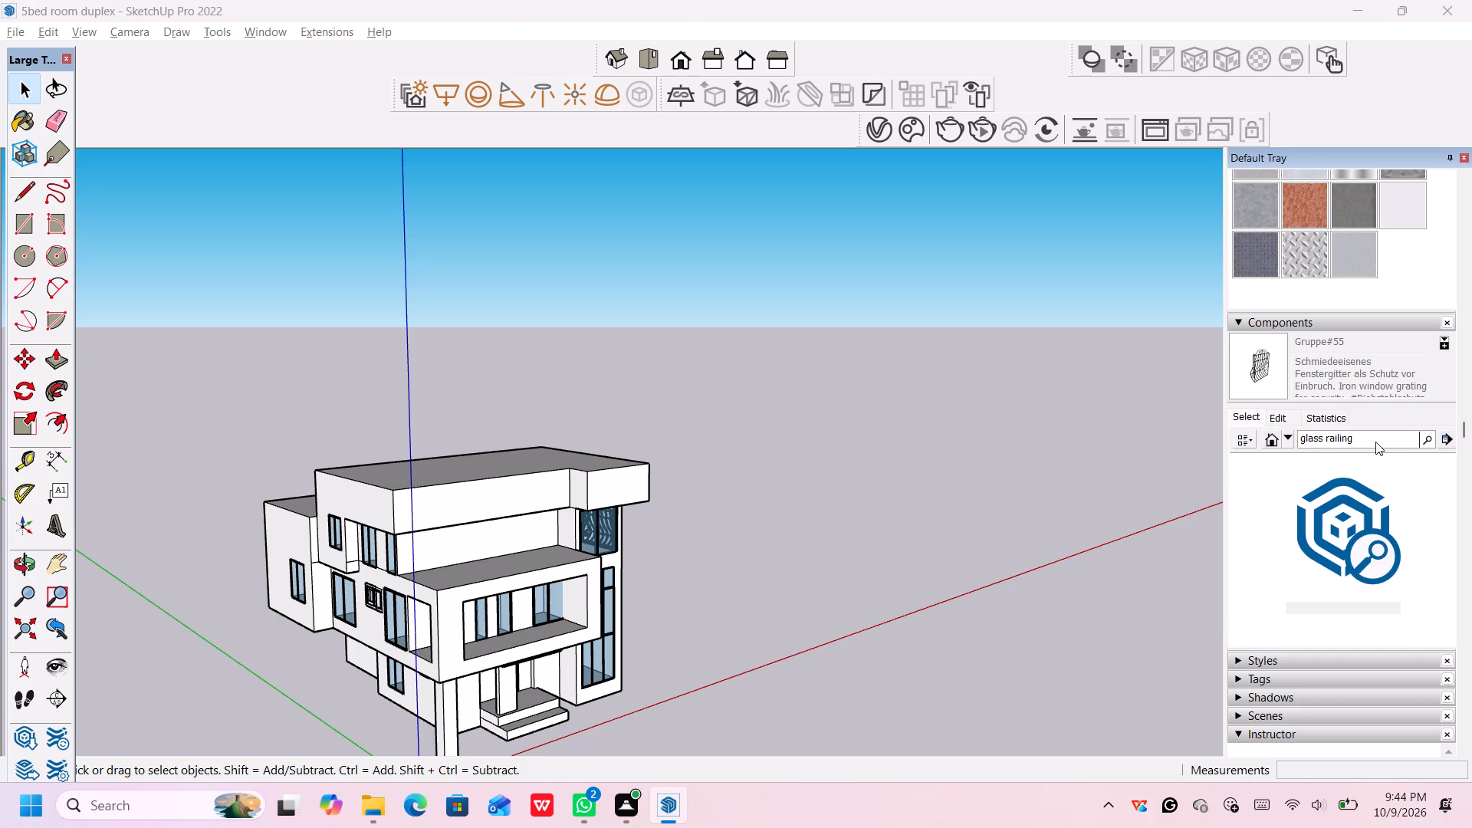
# Browse the glass railing results and download the Glass Railing model by Parallax M.
pyautogui.scroll(-2, 1182, 498)
pyautogui.moveTo(531, 633); pyautogui.dragTo(672, 635, button='middle')
pyautogui.moveTo(673, 635); pyautogui.dragTo(745, 623, button='middle')
pyautogui.moveTo(685, 585); pyautogui.dragTo(693, 583, button='middle')
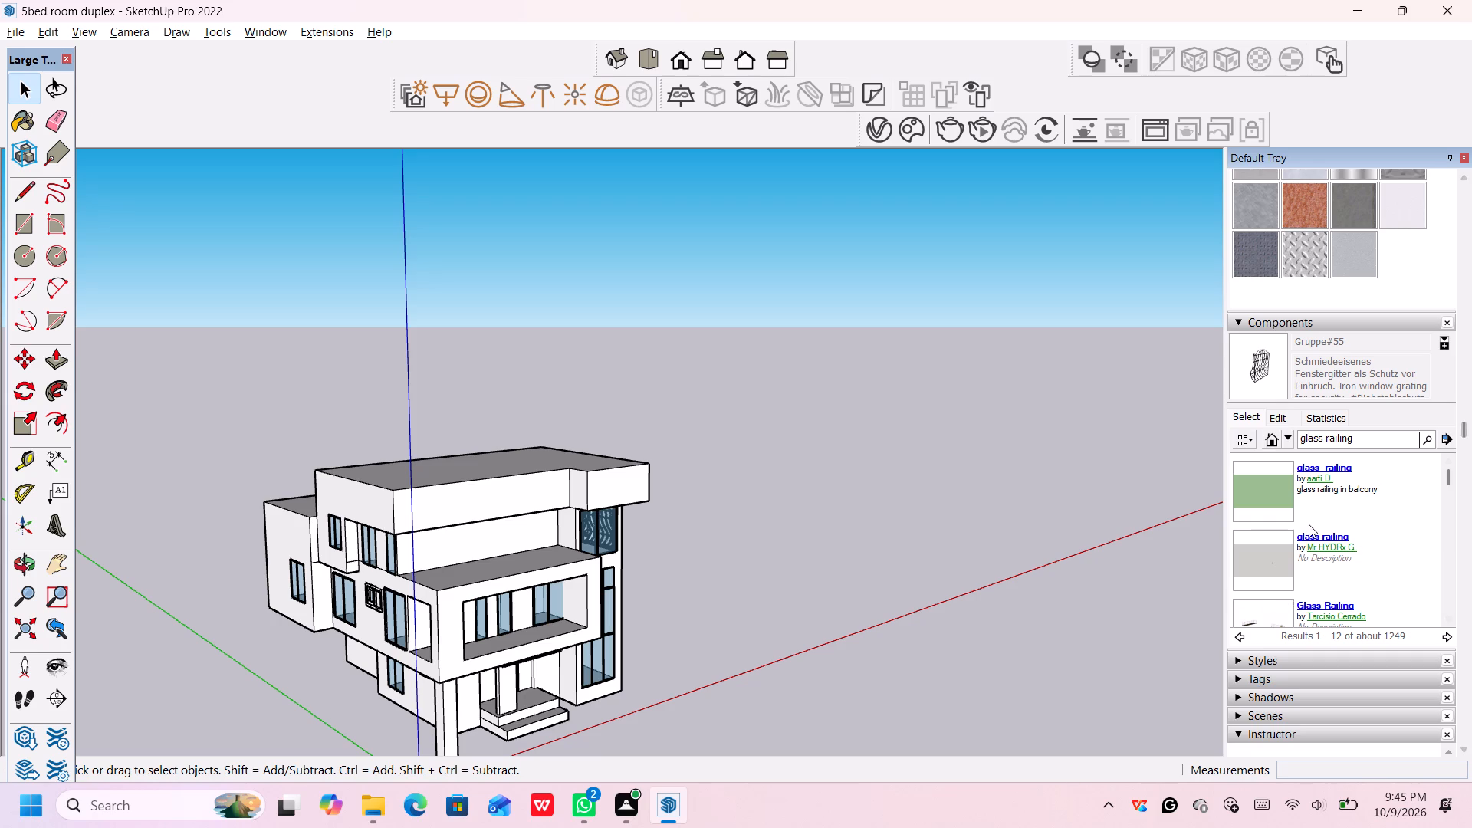
pyautogui.scroll(-2, 1321, 517)
pyautogui.scroll(2, 1319, 517)
pyautogui.scroll(-2, 1305, 554)
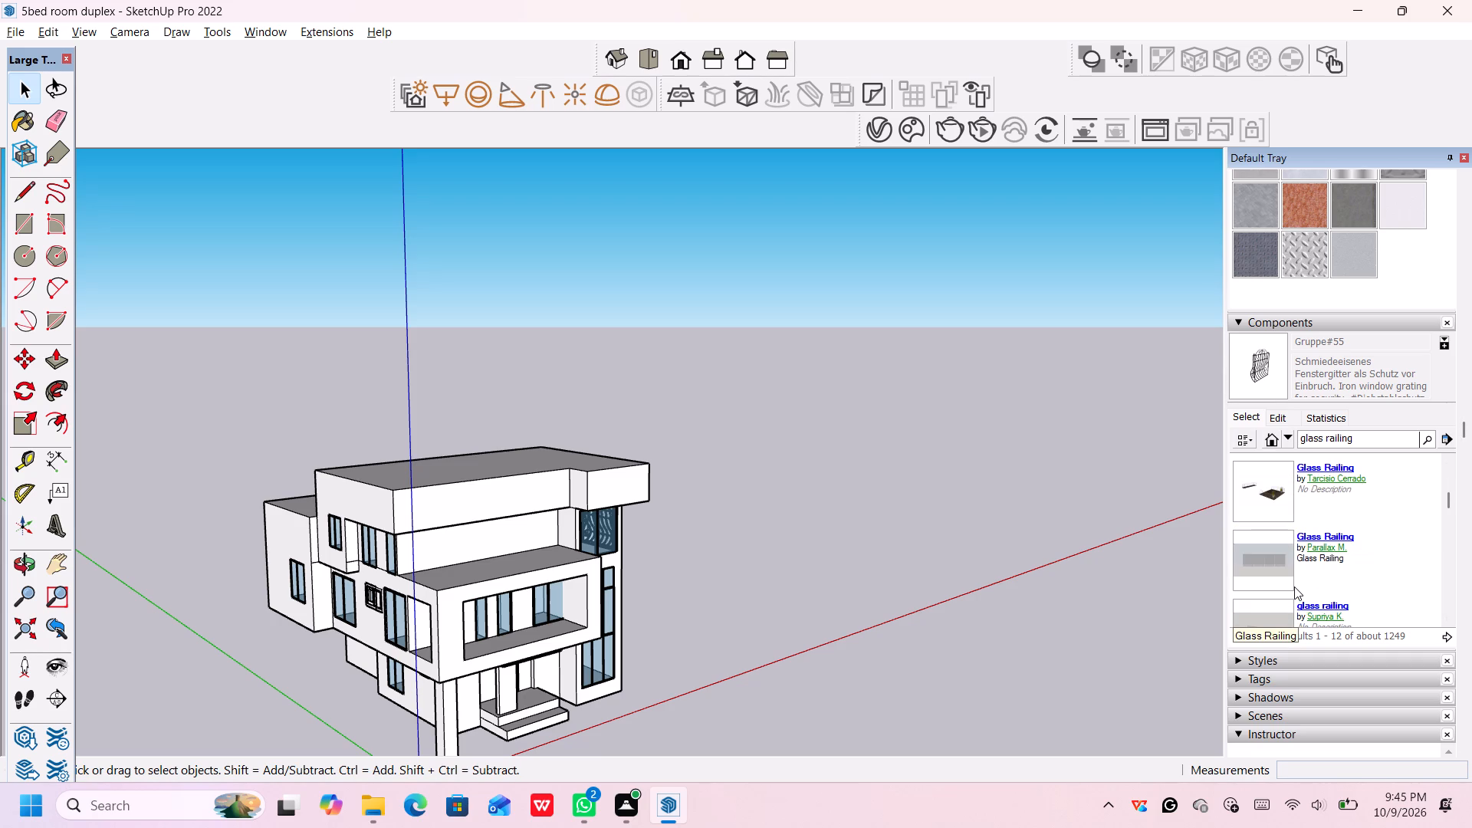
pyautogui.click(1282, 572)
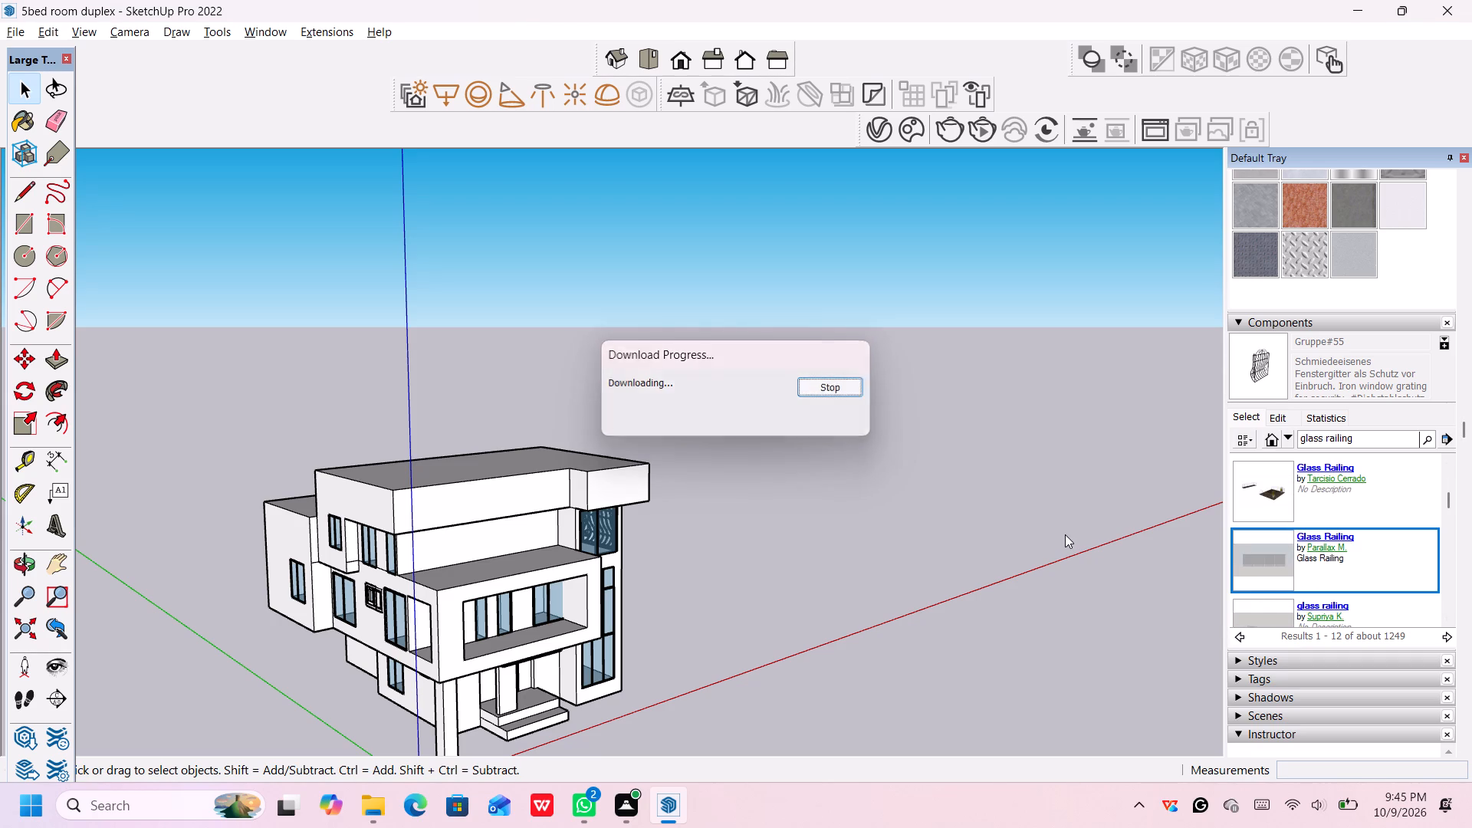
# Place the glass railing on the upper terrace floor, at its outer front corner.
pyautogui.scroll(2, 409, 588)
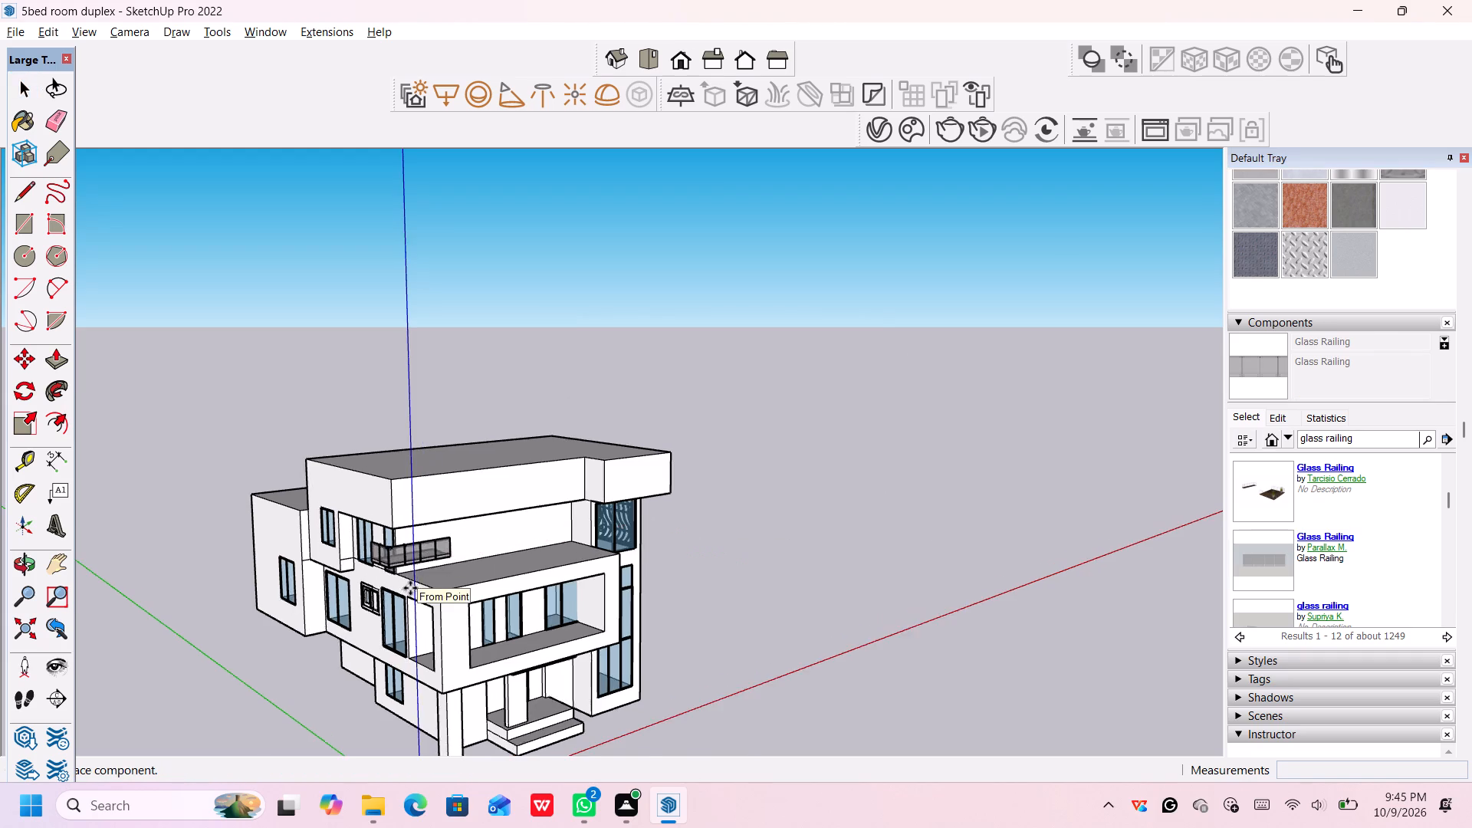
pyautogui.scroll(12, 410, 588)
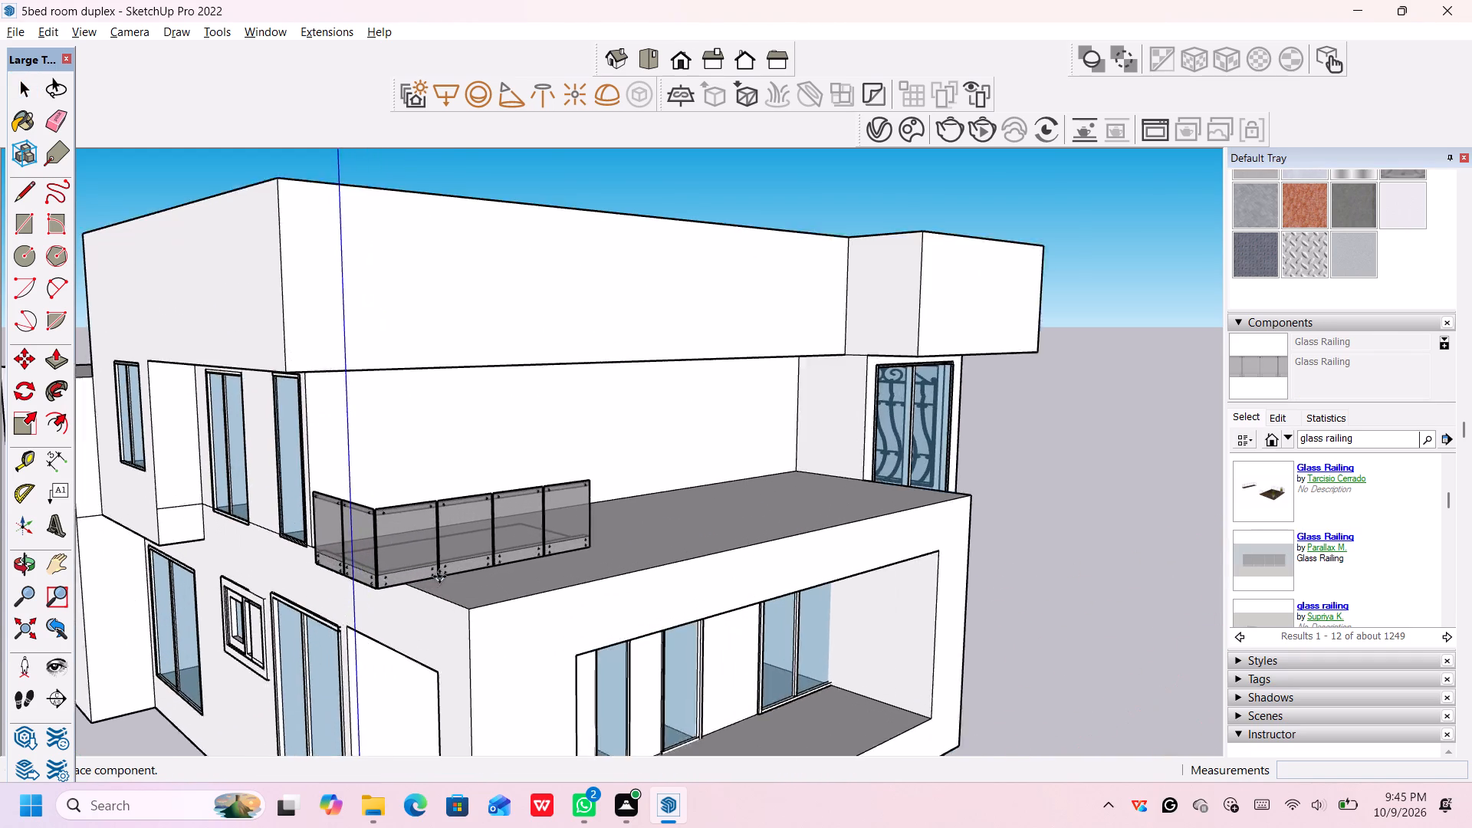
pyautogui.scroll(3, 439, 577)
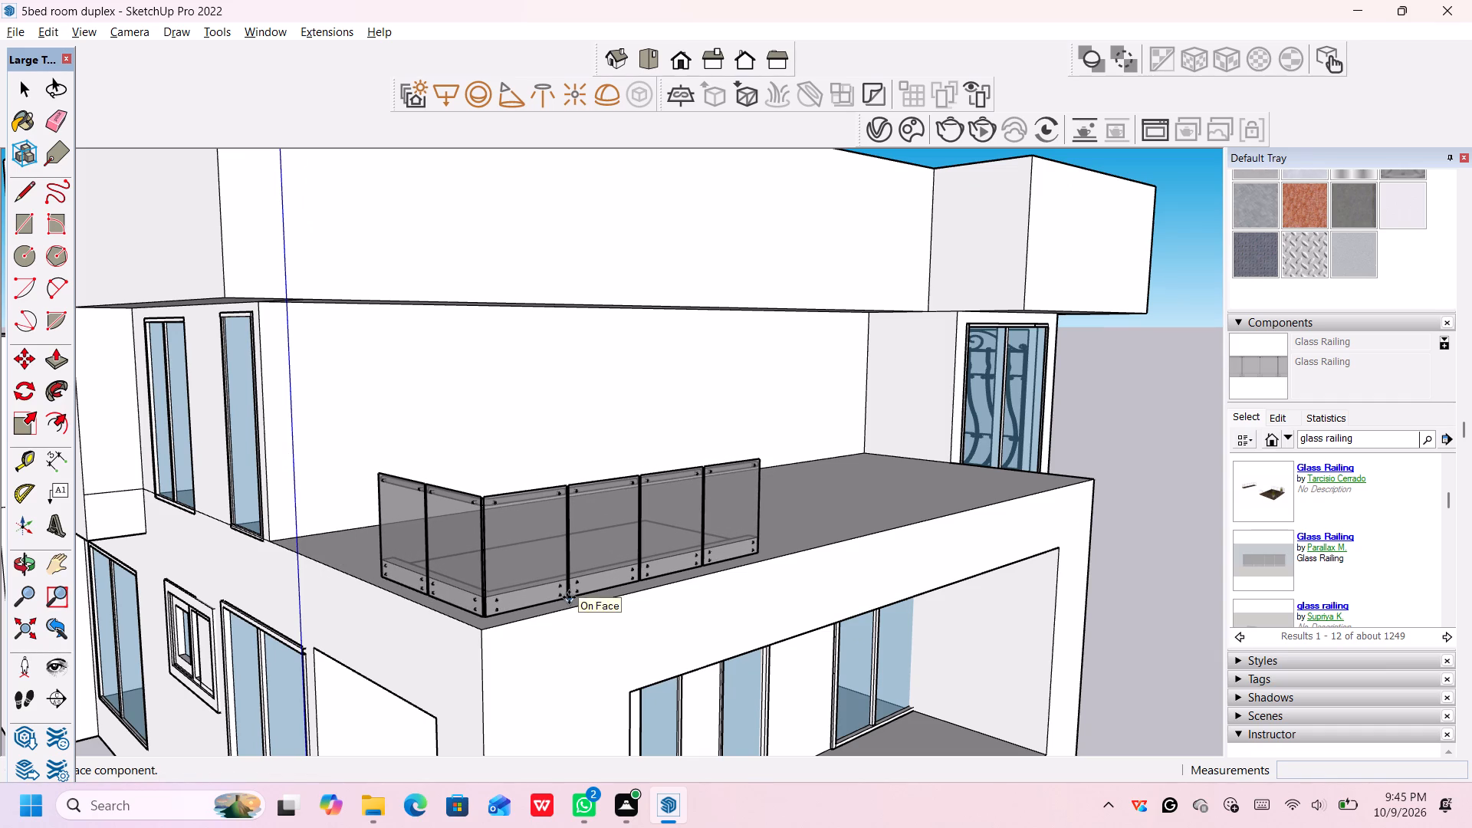
pyautogui.click(566, 597)
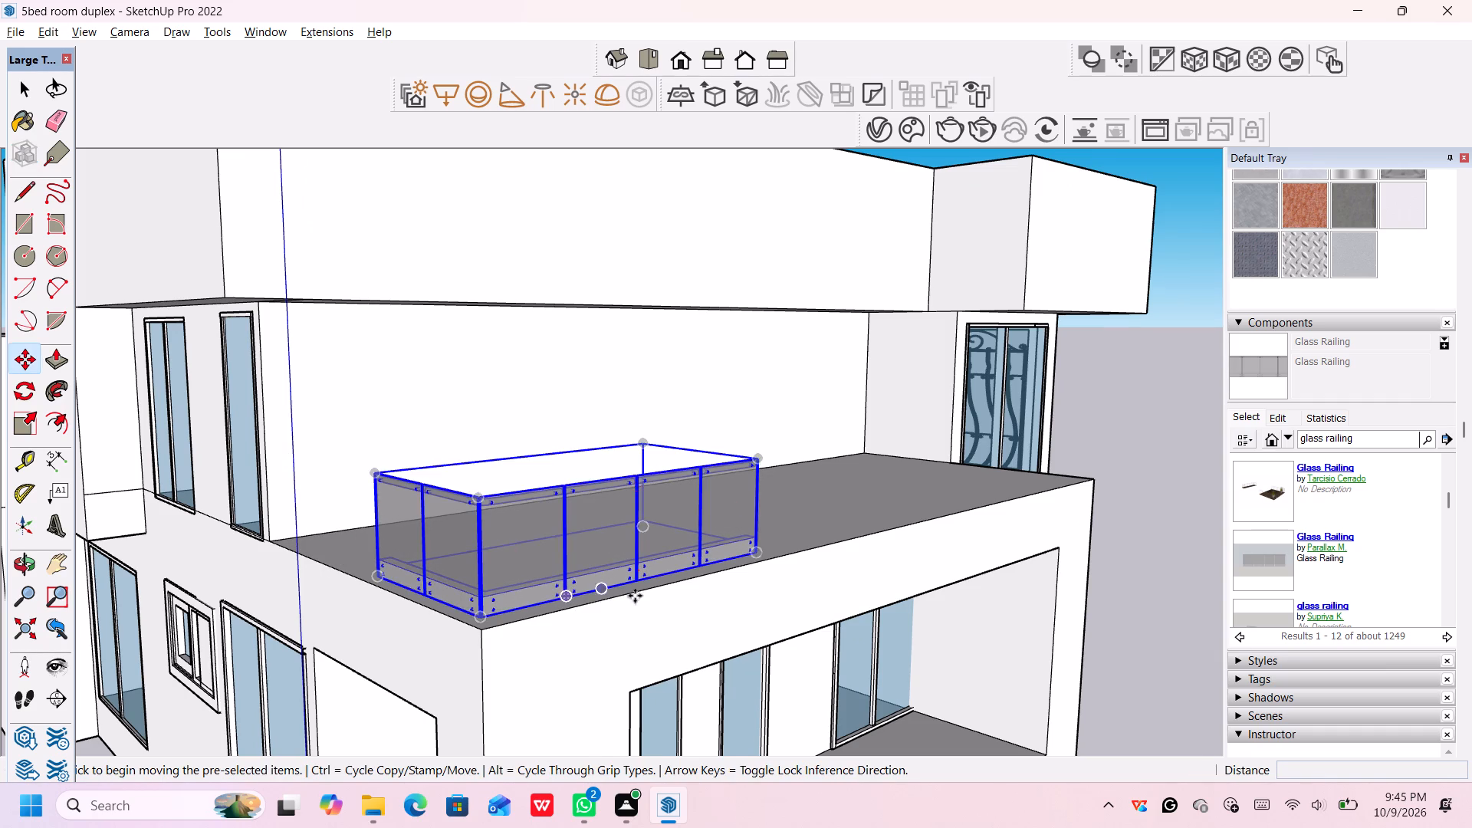
# Scale the railing's short side back to the house wall, by about 0.86 in red and 2.25 in green.
pyautogui.scroll(-6, 659, 591)
pyautogui.moveTo(559, 612); pyautogui.dragTo(856, 612, button='middle')
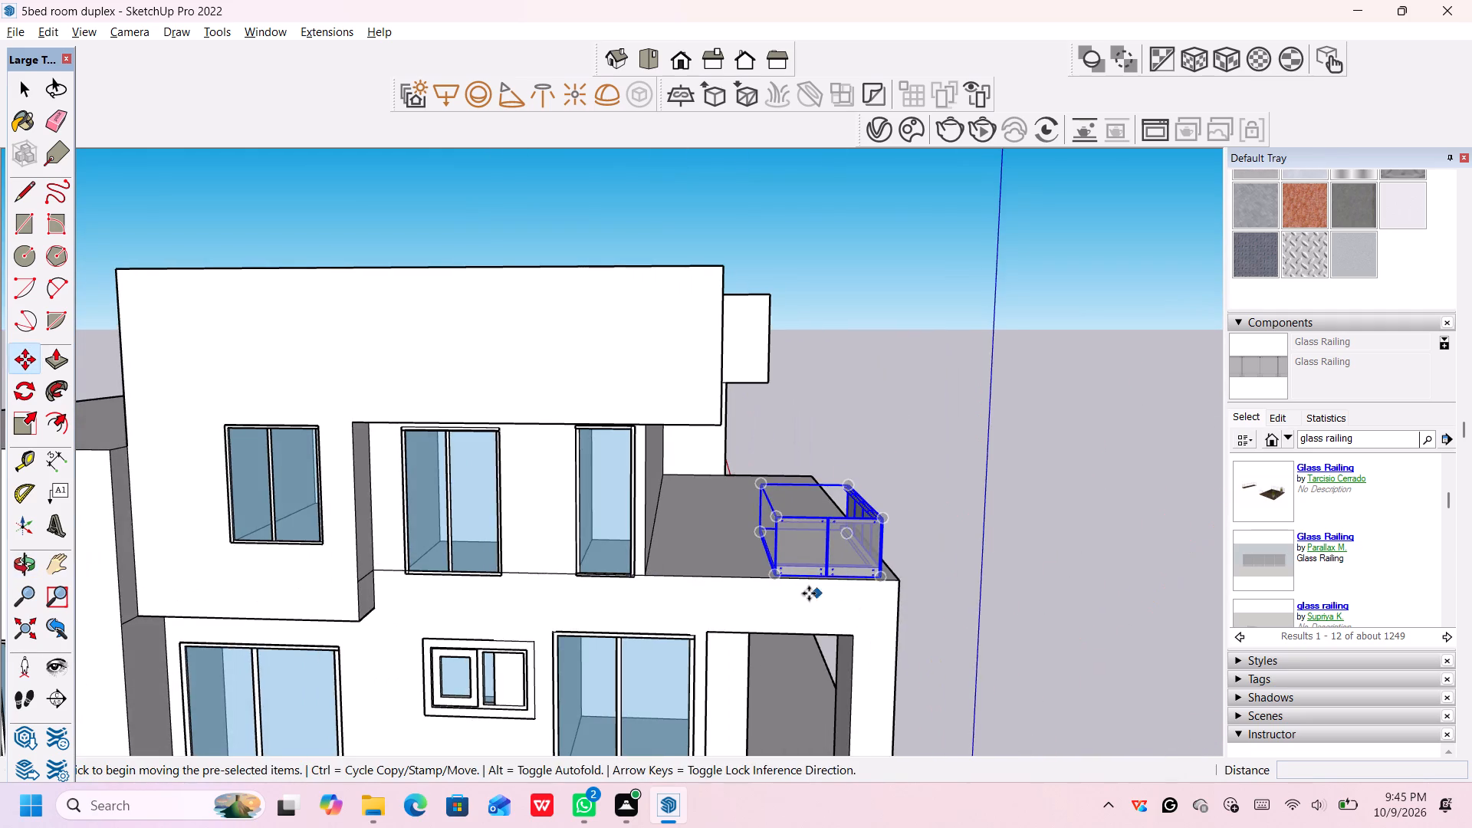
pyautogui.scroll(3, 803, 585)
pyautogui.moveTo(793, 568); pyautogui.dragTo(853, 578, button='middle')
pyautogui.scroll(1, 830, 551)
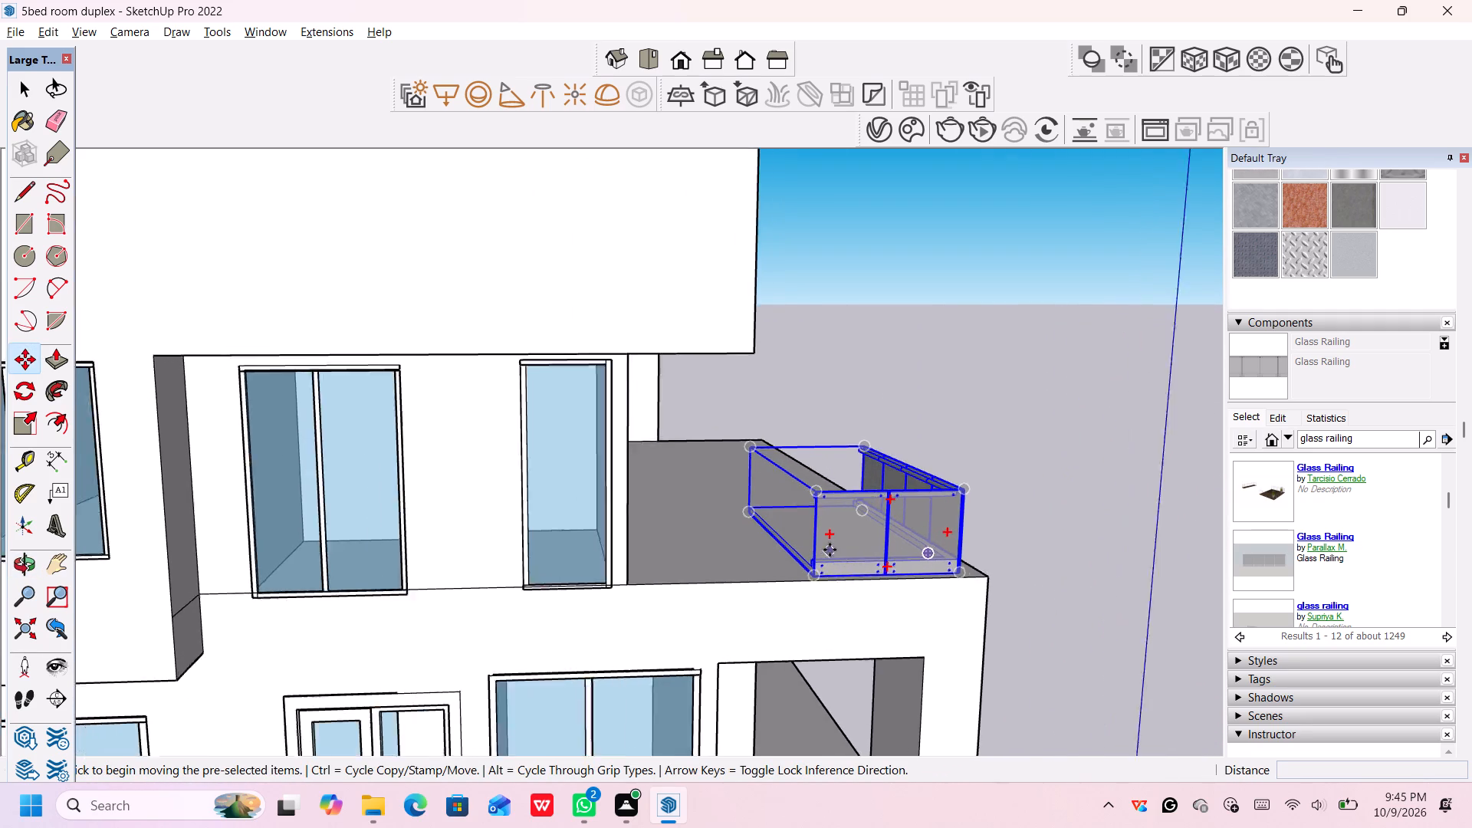
pyautogui.scroll(6, 830, 550)
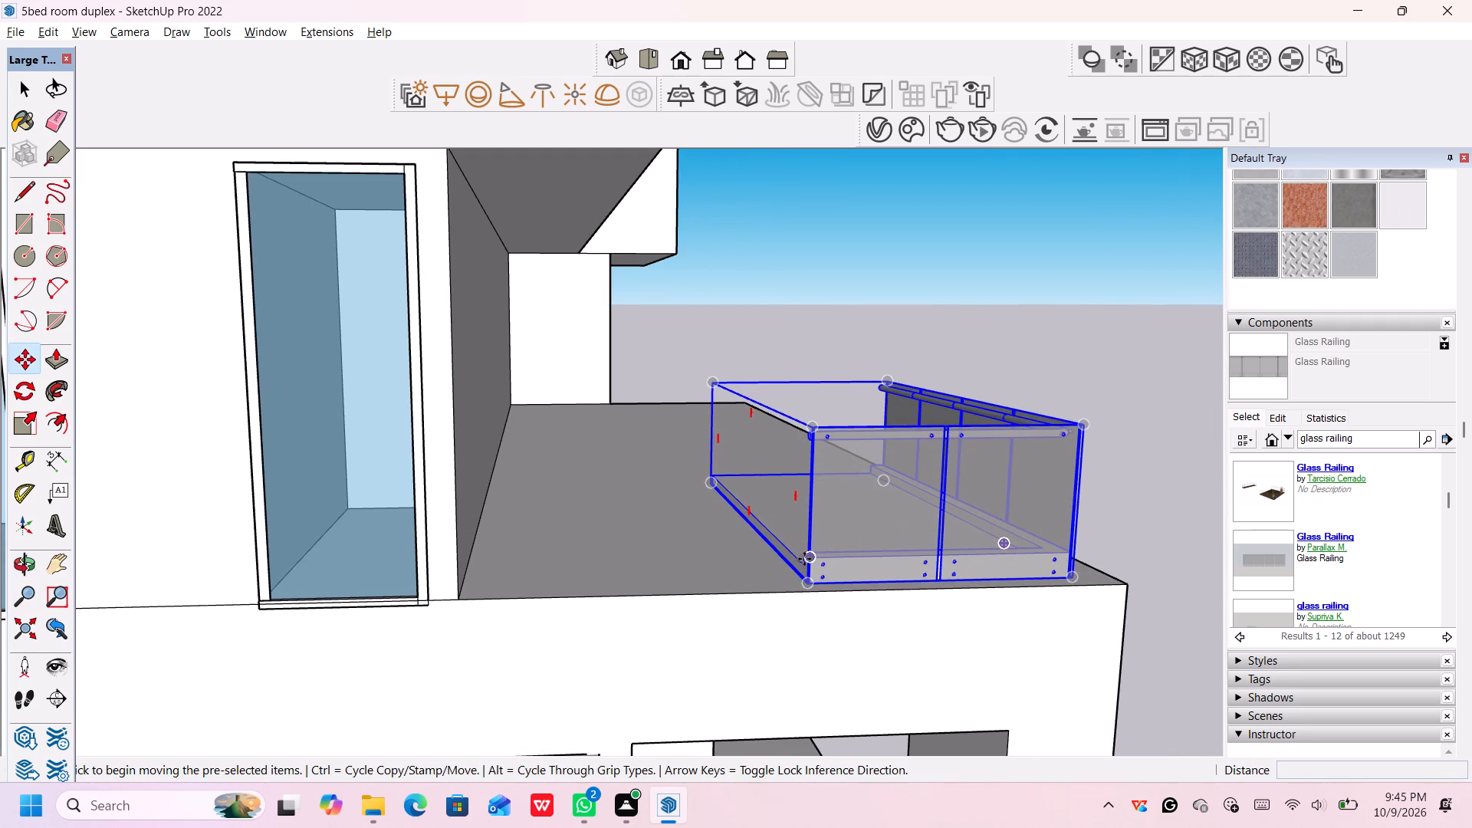
pyautogui.click(25, 426)
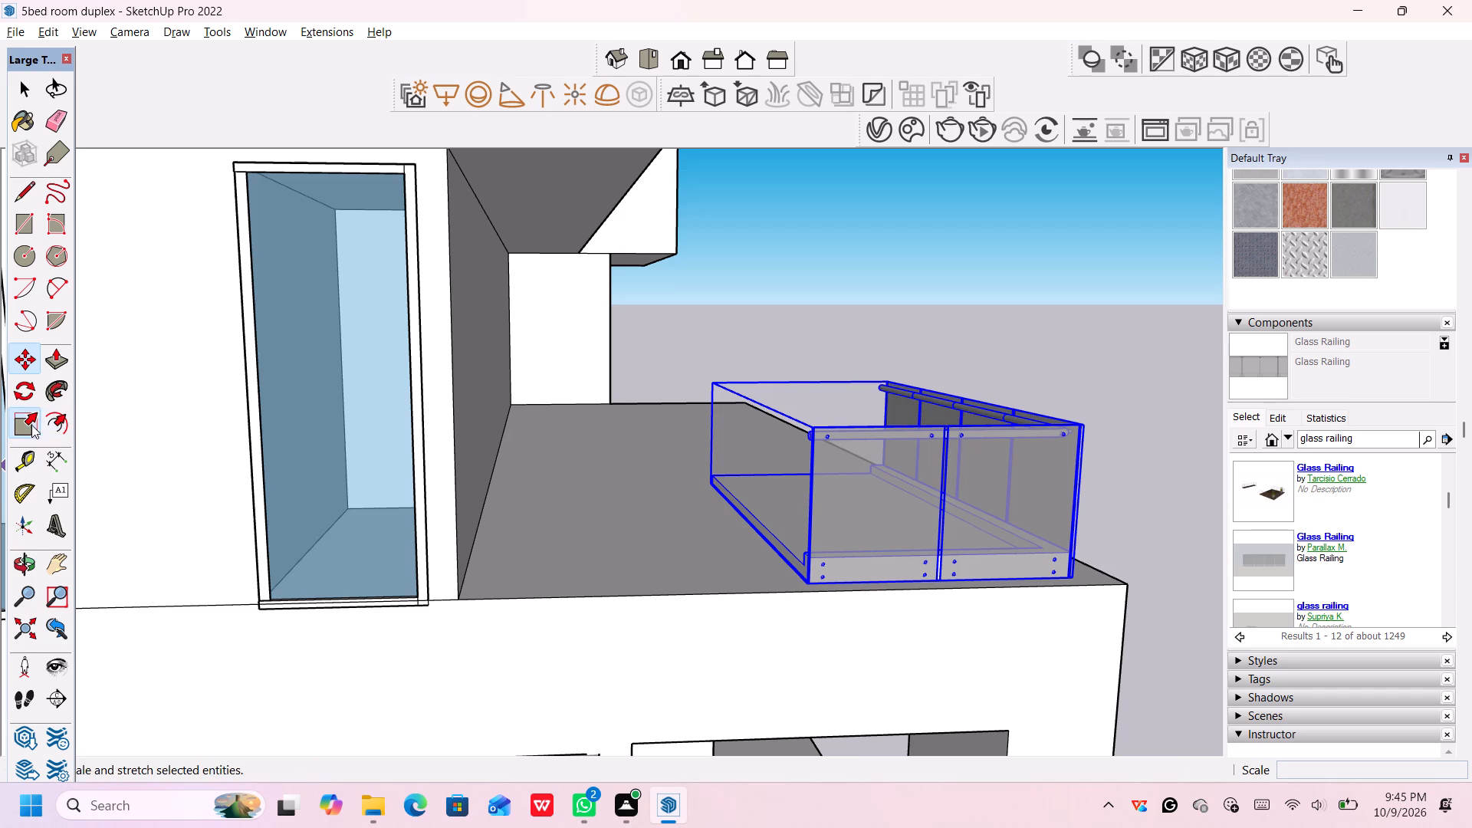
pyautogui.click(803, 503)
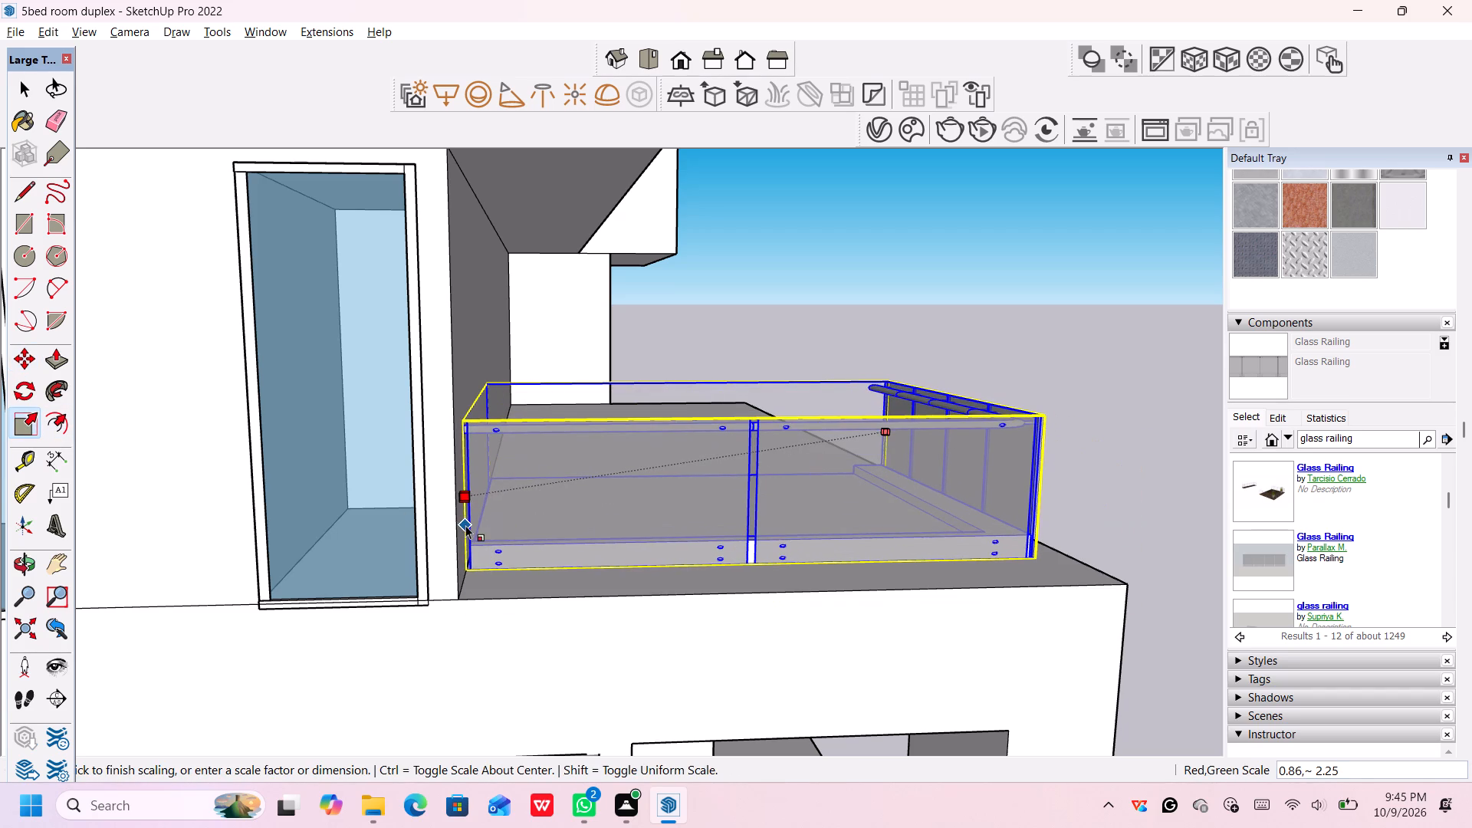
pyautogui.click(465, 527)
# Scale the railing outwards by 1.13 in red and 1.00 in green, bringing its side run closer to the terrace's side edge.
pyautogui.scroll(-4, 1033, 511)
pyautogui.moveTo(1051, 523); pyautogui.dragTo(1046, 524, button='middle')
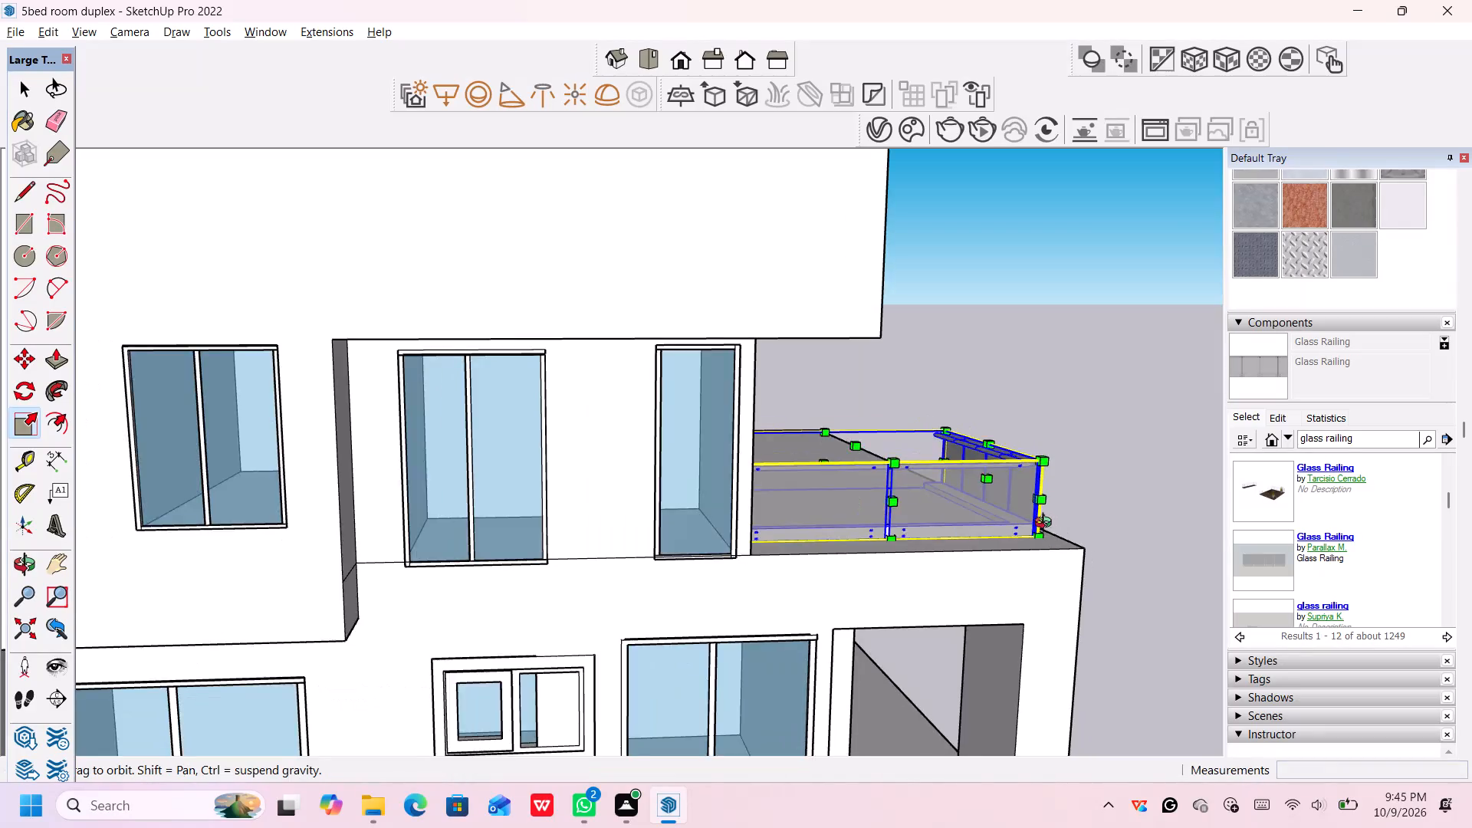
pyautogui.moveTo(1046, 524); pyautogui.dragTo(695, 592, button='middle')
pyautogui.scroll(2, 724, 629)
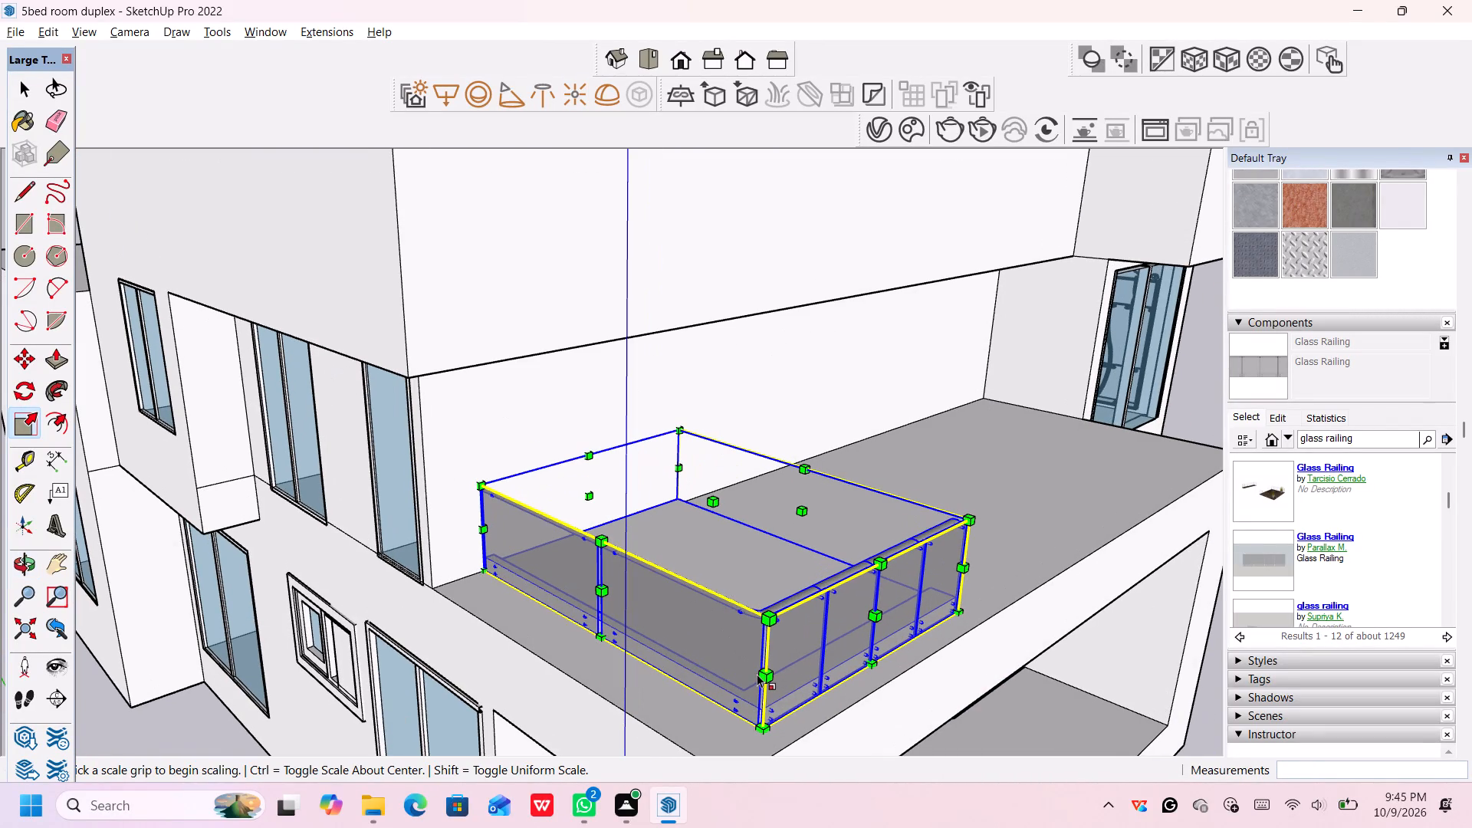
pyautogui.moveTo(874, 638); pyautogui.dragTo(872, 632, button='middle')
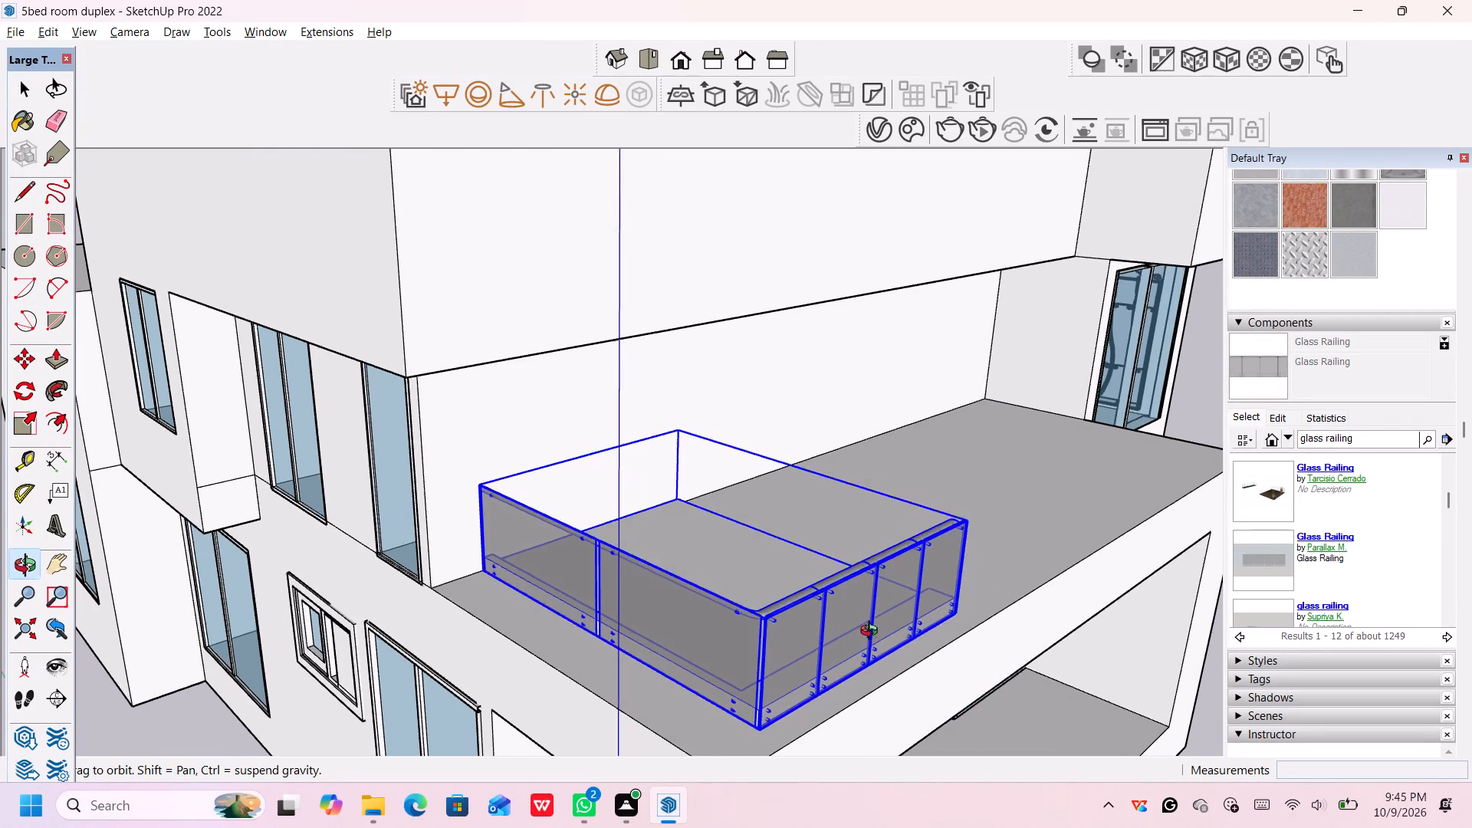
pyautogui.moveTo(872, 632); pyautogui.dragTo(911, 547, button='middle')
pyautogui.scroll(-1, 912, 560)
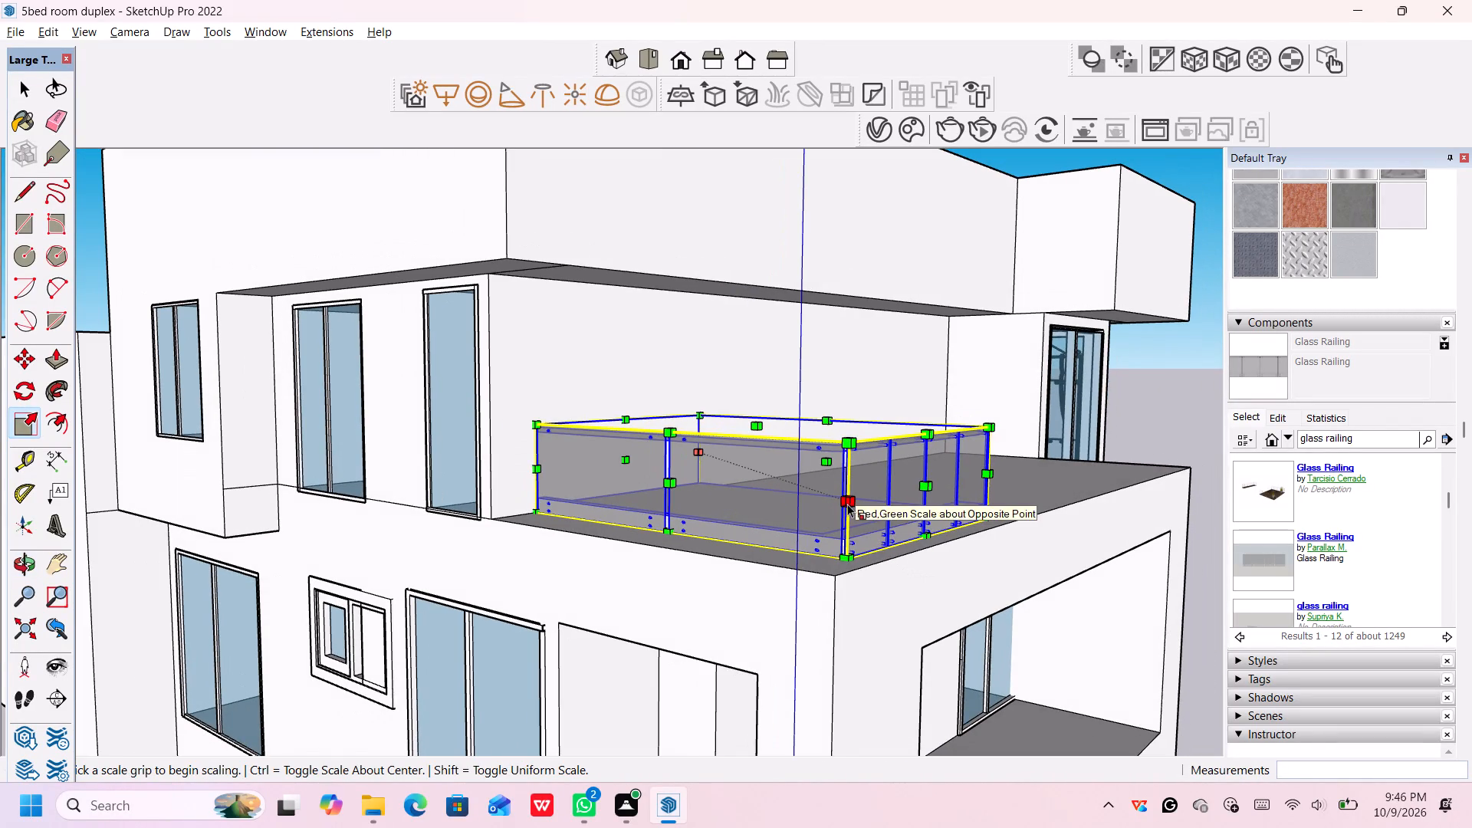
pyautogui.click(847, 504)
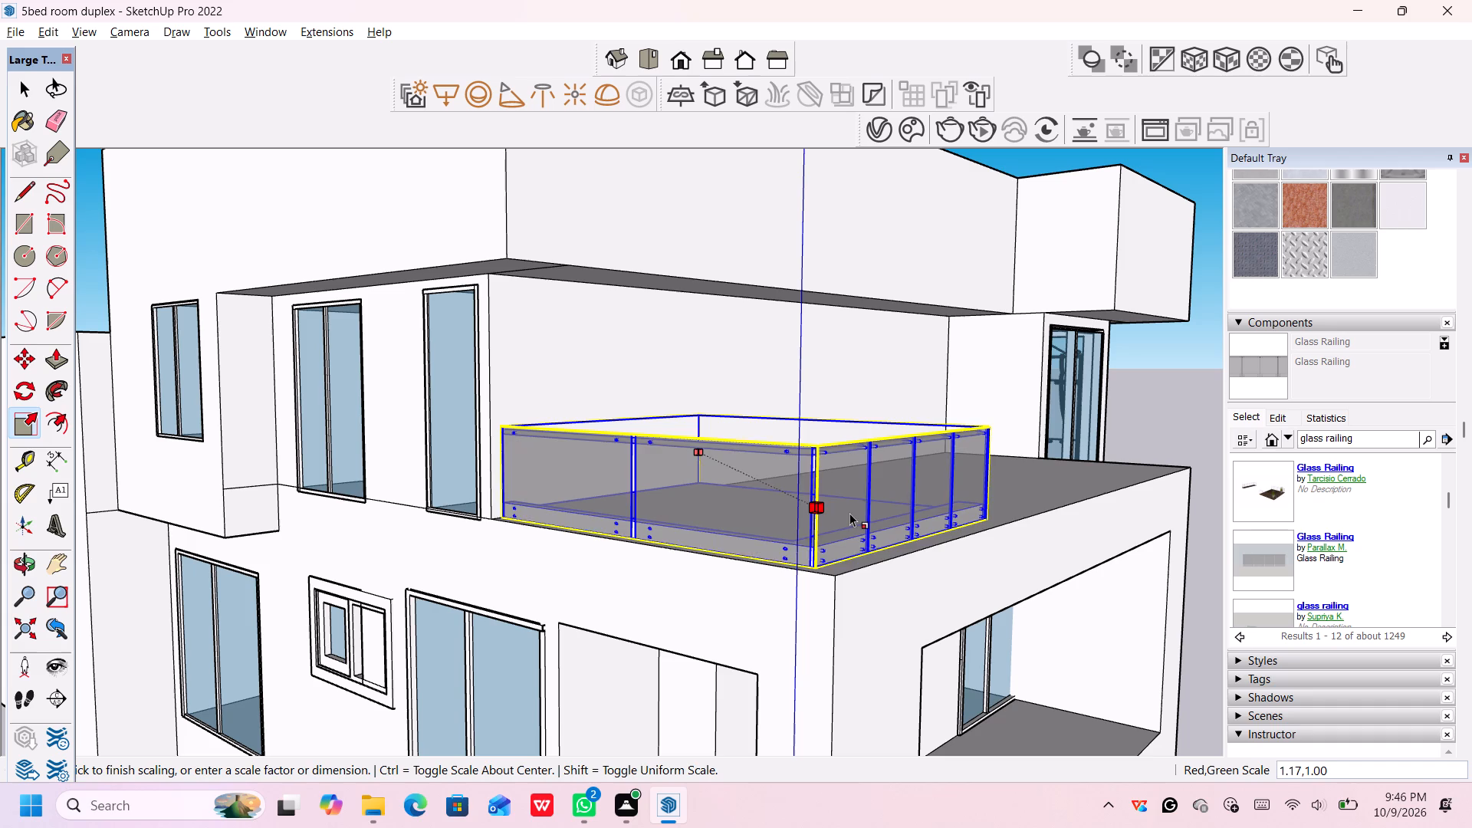
pyautogui.click(860, 510)
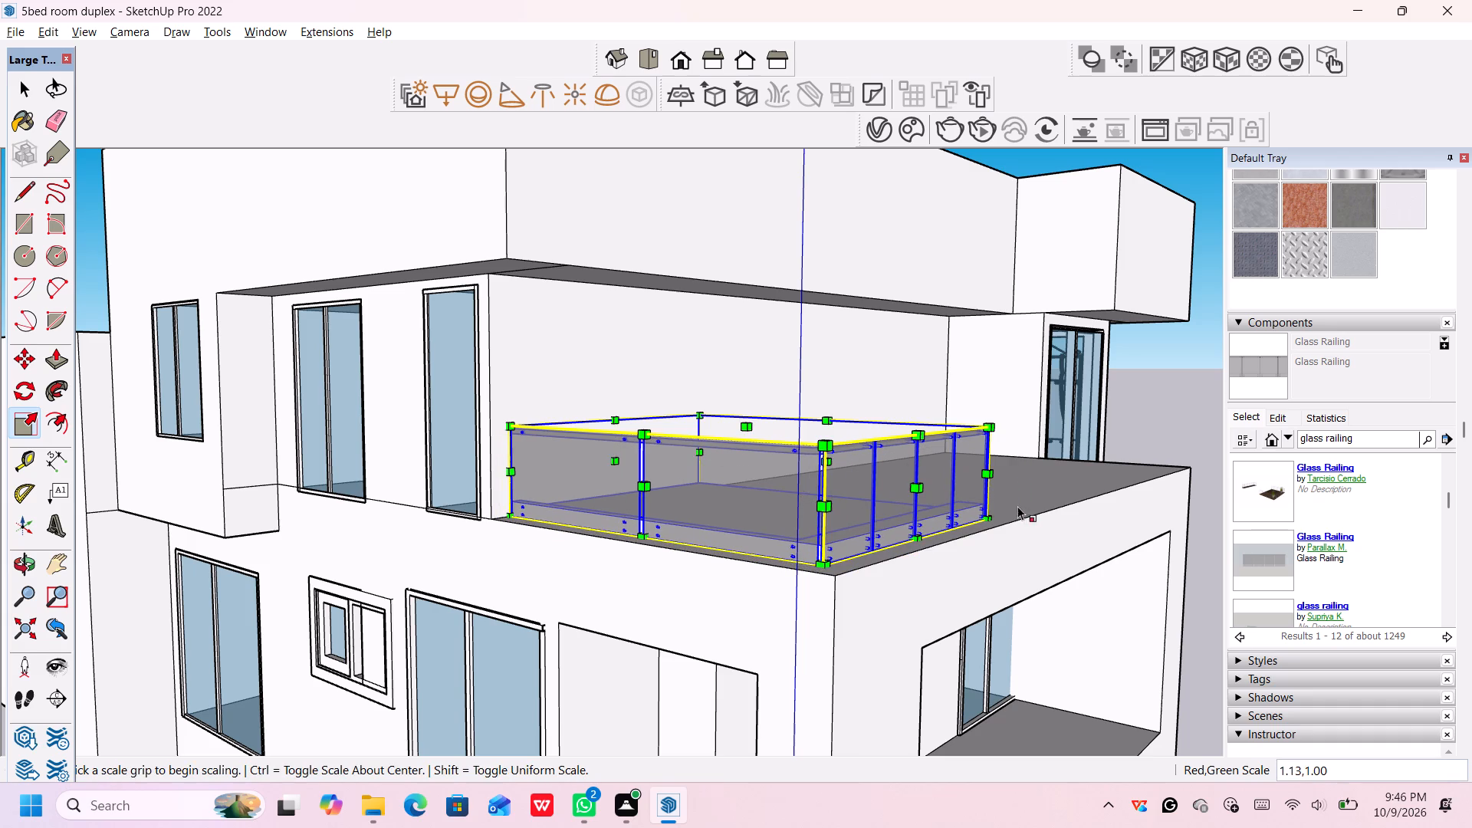
# Lengthen the railing's front run slightly from its free end by a red scale of 1.04.
pyautogui.moveTo(1018, 506); pyautogui.dragTo(868, 590, button='middle')
pyautogui.scroll(-3, 853, 607)
pyautogui.moveTo(844, 611); pyautogui.dragTo(841, 612, button='middle')
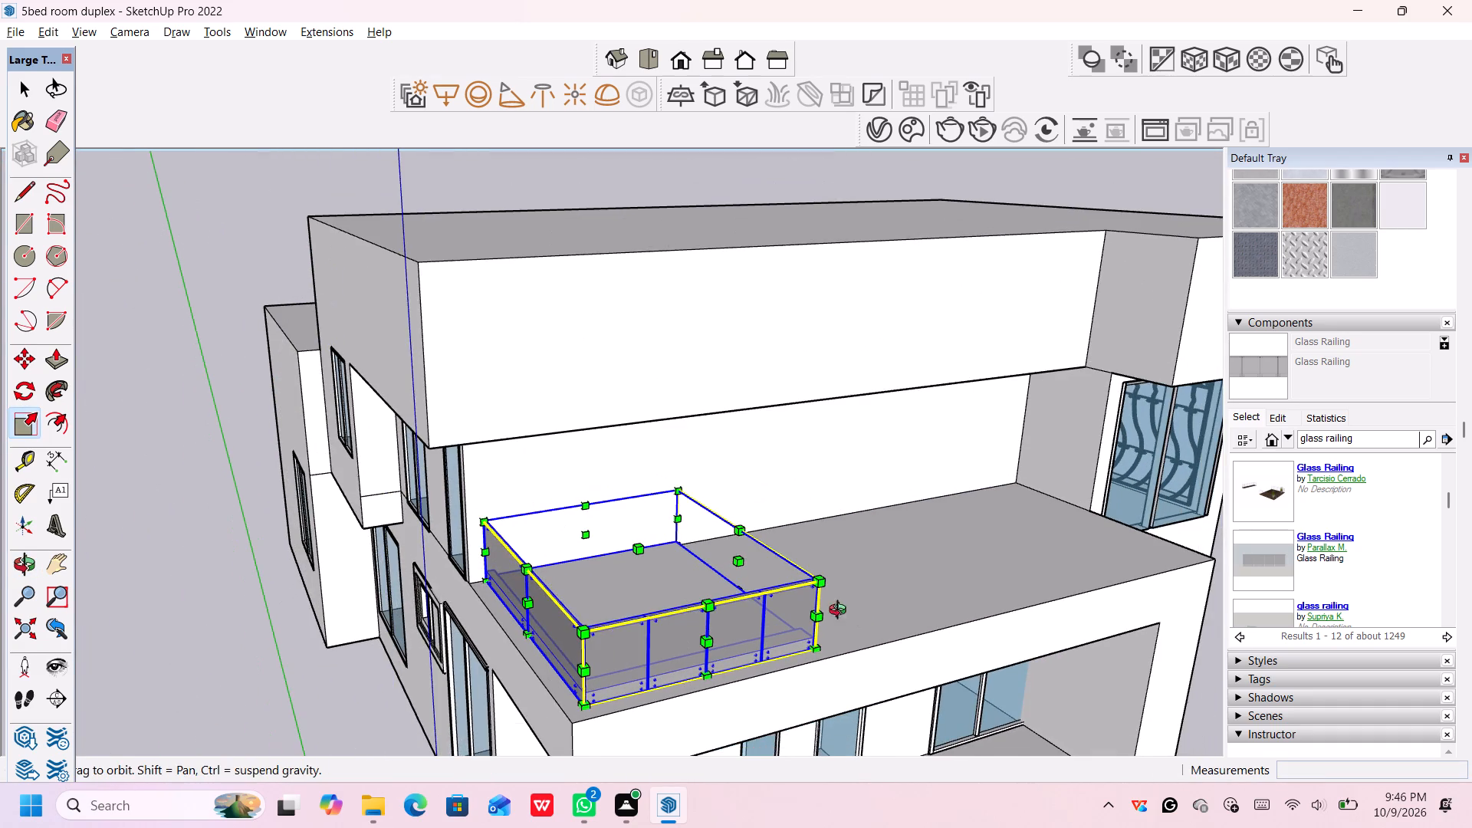
pyautogui.moveTo(841, 612); pyautogui.dragTo(729, 612, button='middle')
pyautogui.click(664, 636)
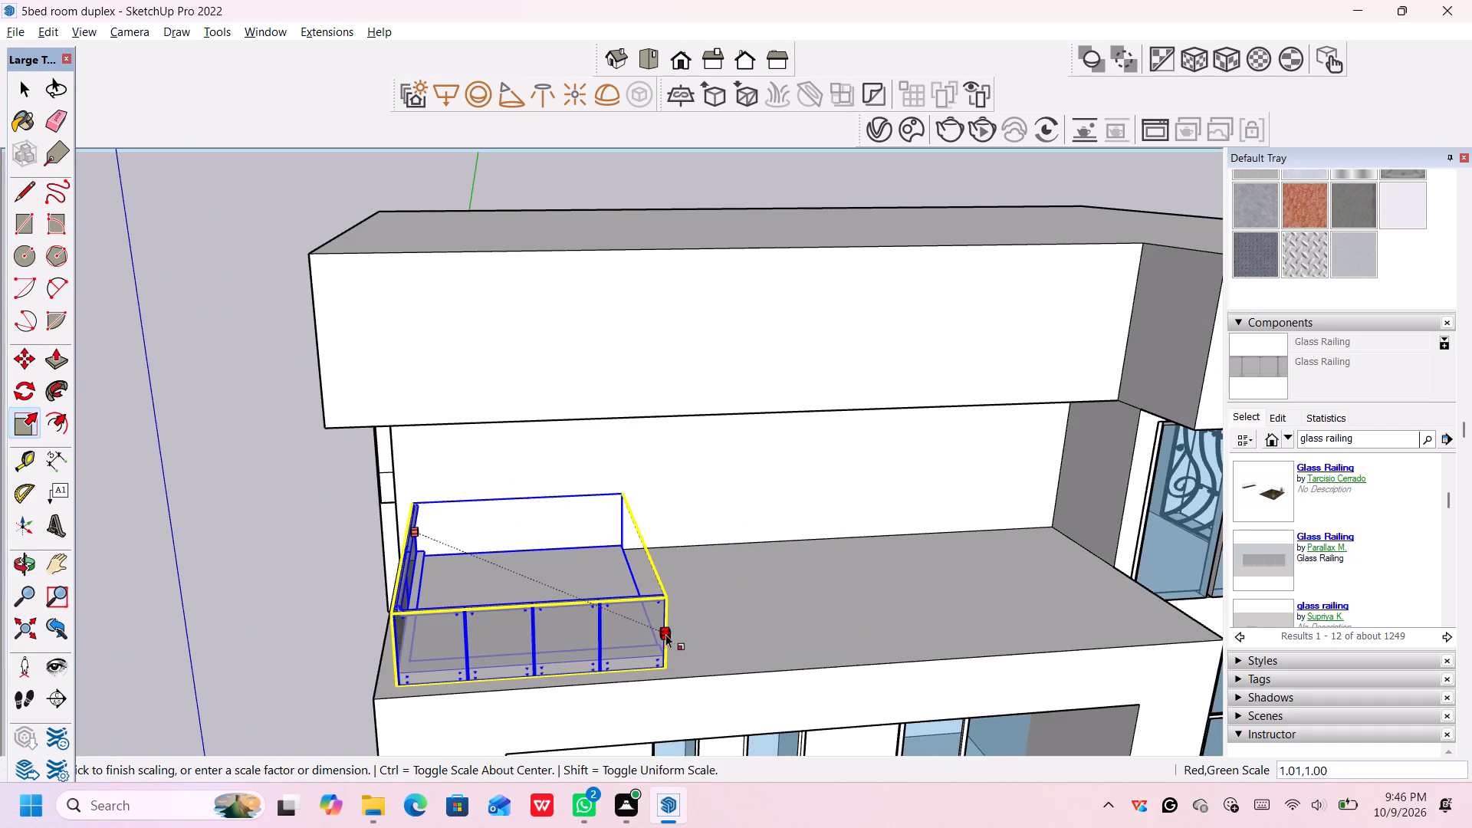
pyautogui.click(672, 632)
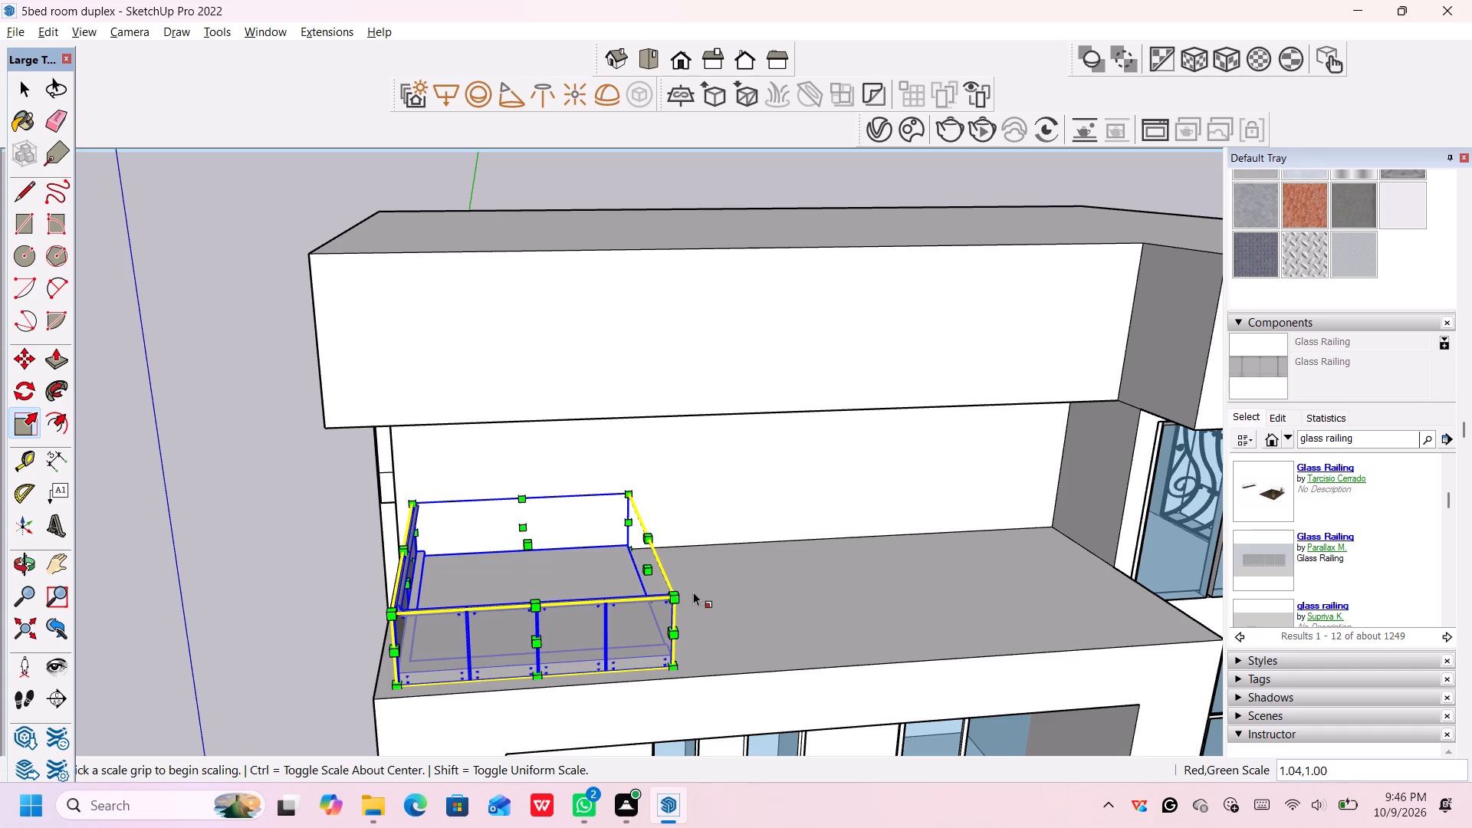
# Stretch the railing along the terrace's full front edge, scaling it about 3.19 in red and 1.11 in blue.
pyautogui.click(649, 534)
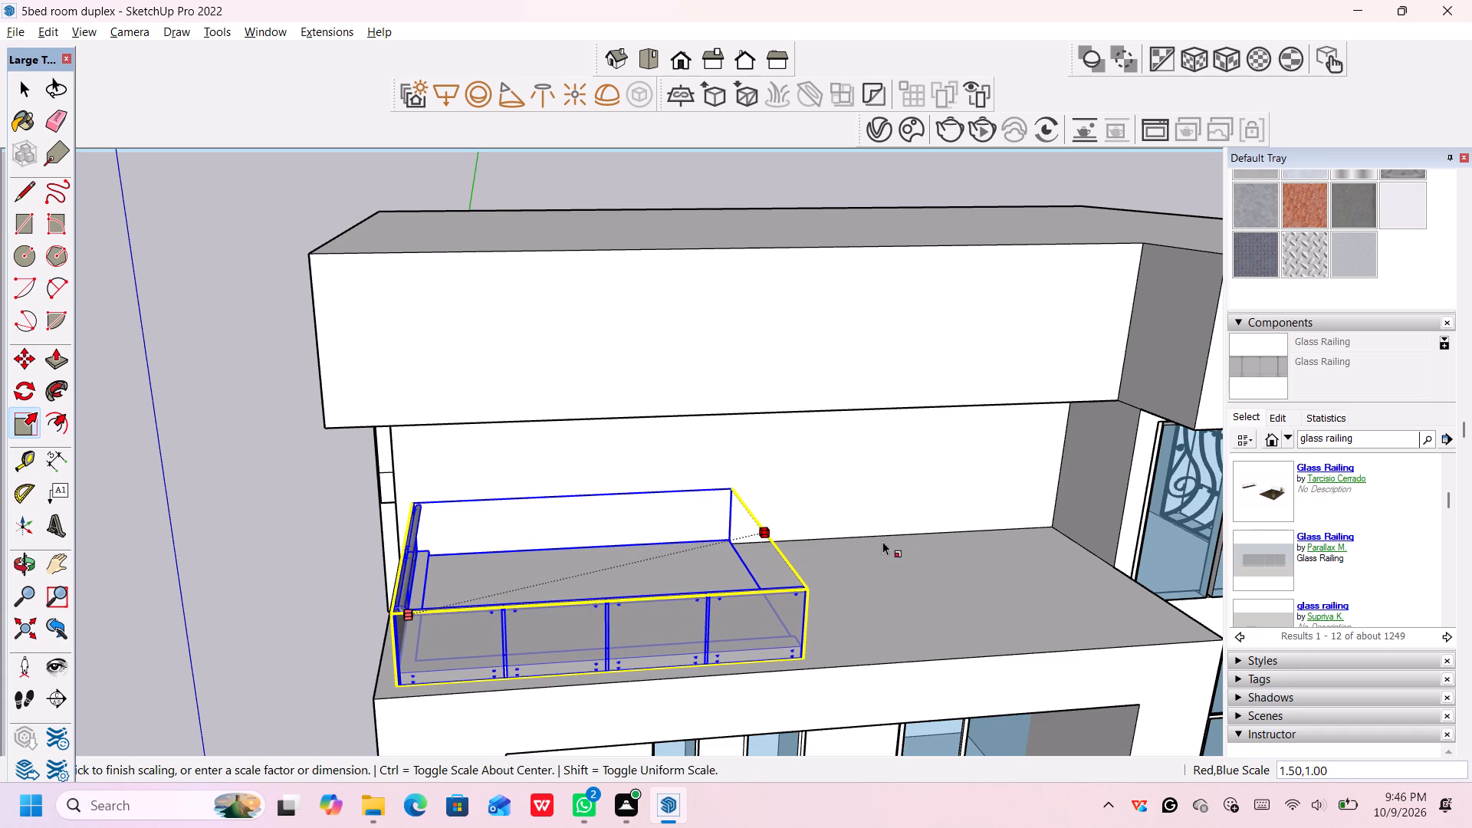
pyautogui.click(1067, 472)
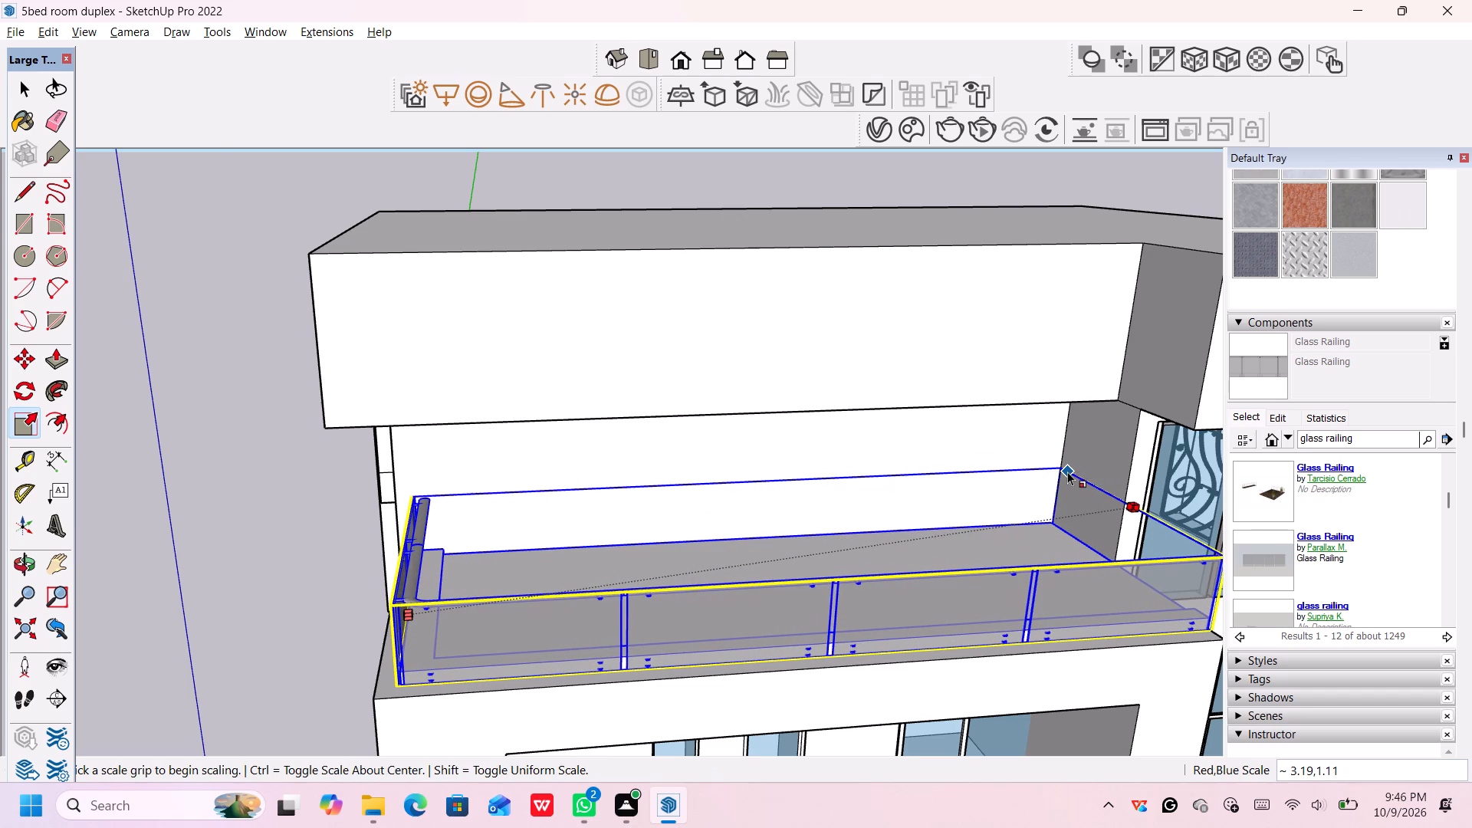
pyautogui.scroll(-6, 1058, 567)
pyautogui.moveTo(941, 630); pyautogui.dragTo(1003, 637, button='middle')
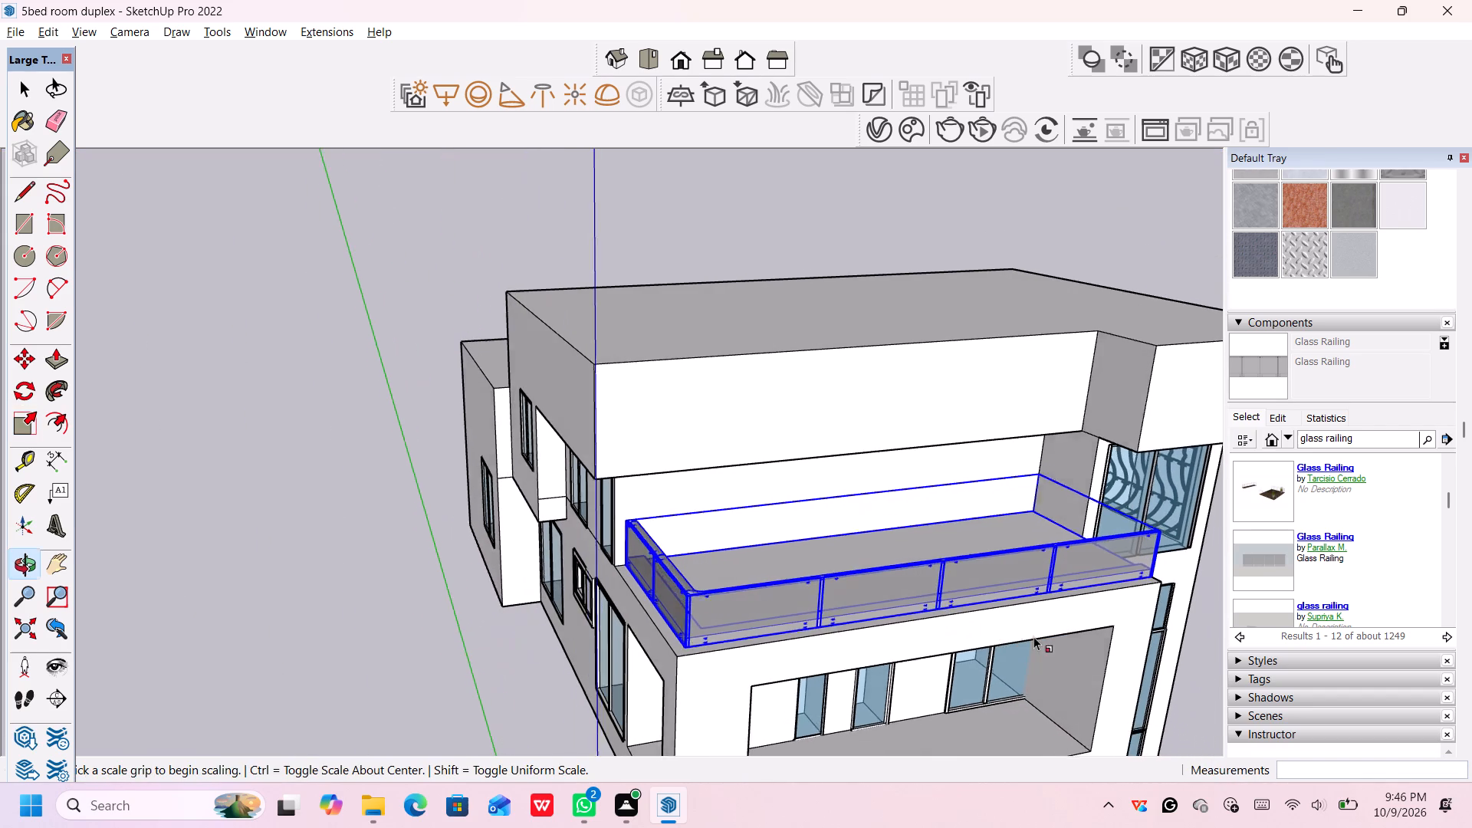
# Fine-tune the railing's scale from the middle of its front run and from its top front corner.
pyautogui.scroll(2, 935, 584)
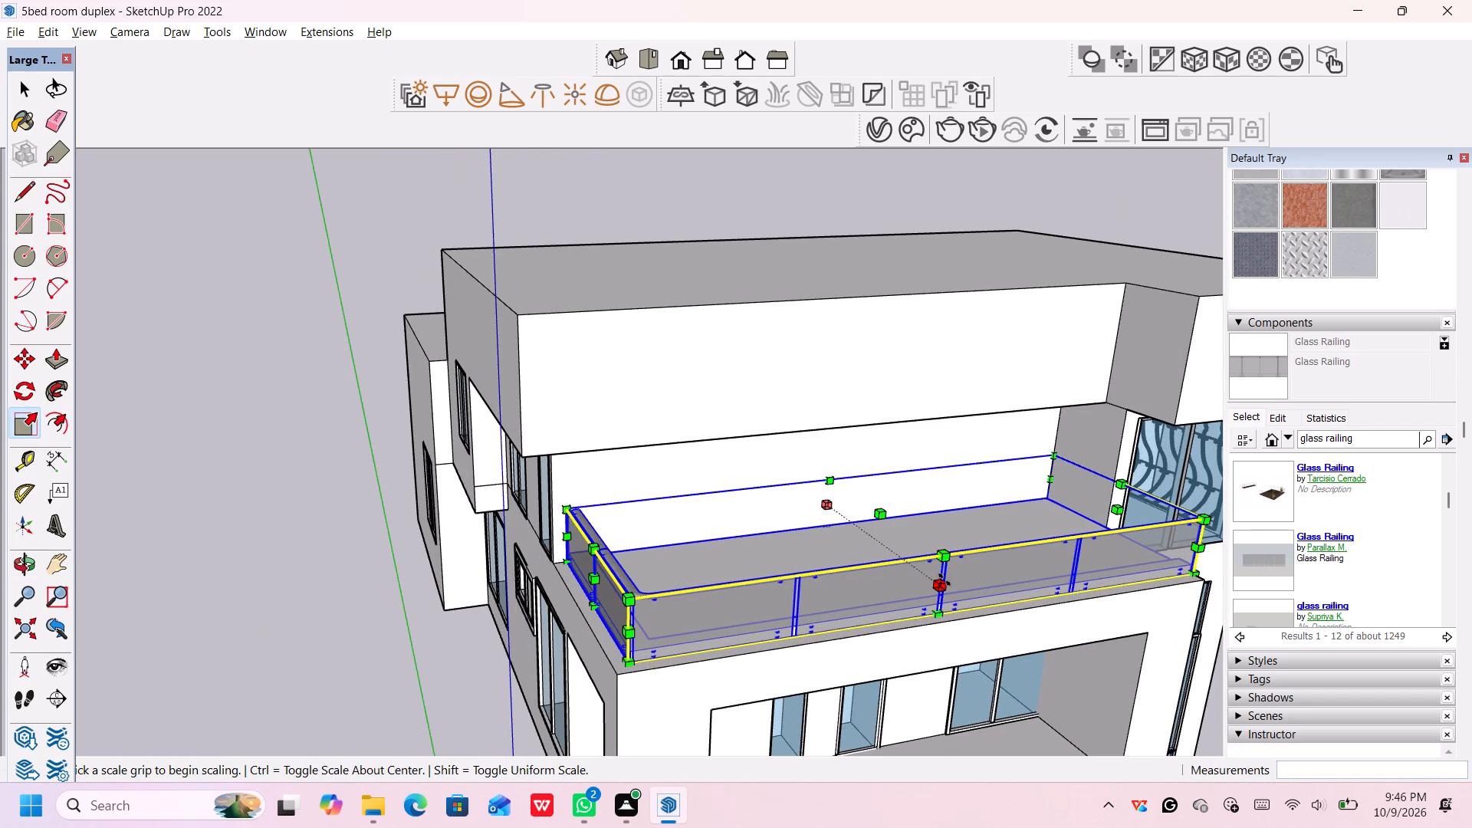
pyautogui.moveTo(942, 584); pyautogui.dragTo(932, 578)
pyautogui.scroll(1, 954, 629)
pyautogui.moveTo(954, 629); pyautogui.dragTo(993, 584, button='middle')
pyautogui.scroll(1, 692, 549)
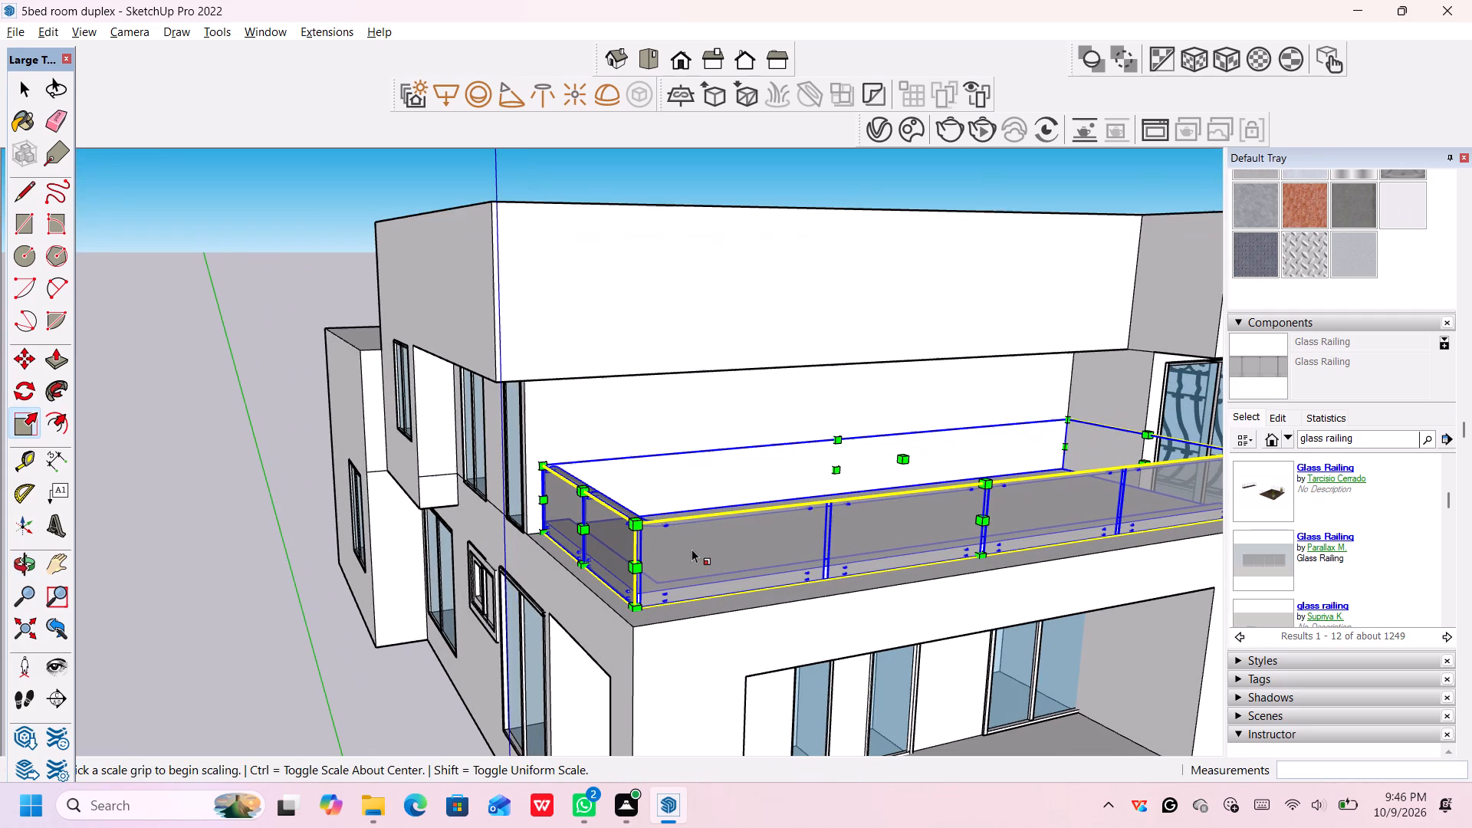
pyautogui.moveTo(630, 524); pyautogui.dragTo(632, 511)
# Deselect the railing and examine its fit on the upper terrace from low and high views of the house.
pyautogui.scroll(-18, 694, 577)
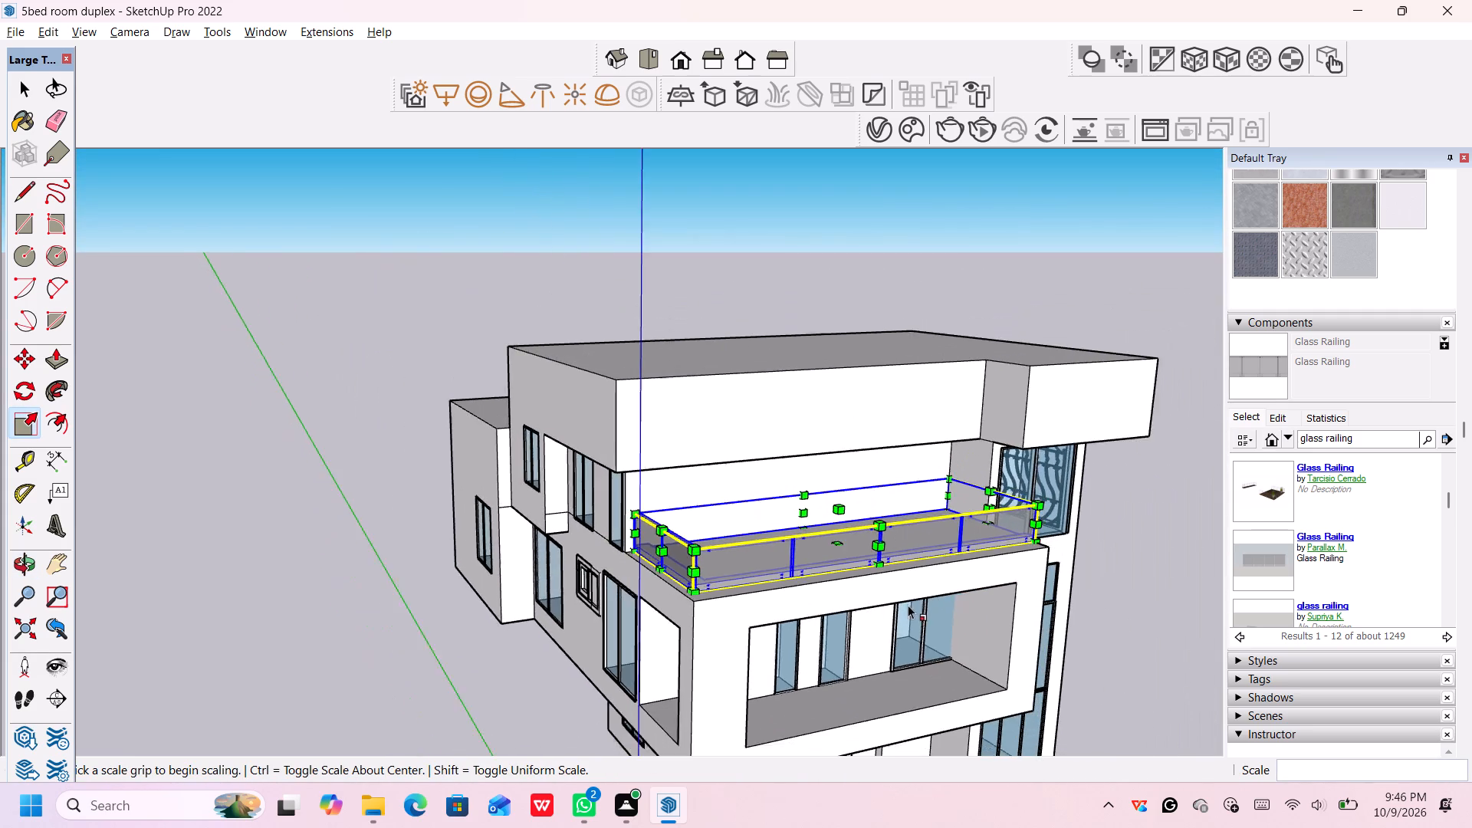
pyautogui.scroll(-4, 908, 605)
pyautogui.moveTo(1046, 580); pyautogui.dragTo(1106, 530, button='middle')
pyautogui.moveTo(1064, 605); pyautogui.dragTo(1088, 543, button='middle')
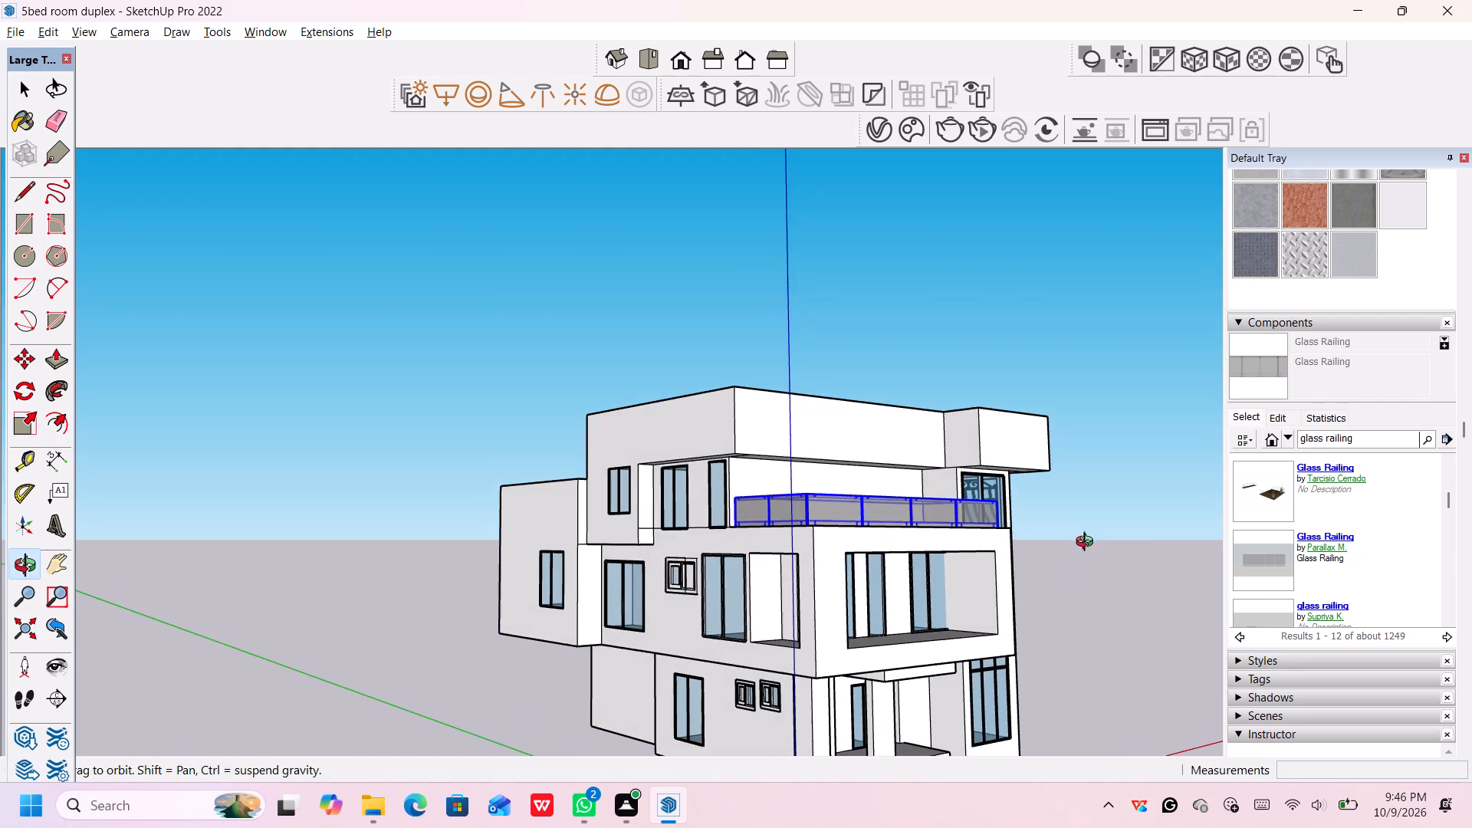
pyautogui.press('space')
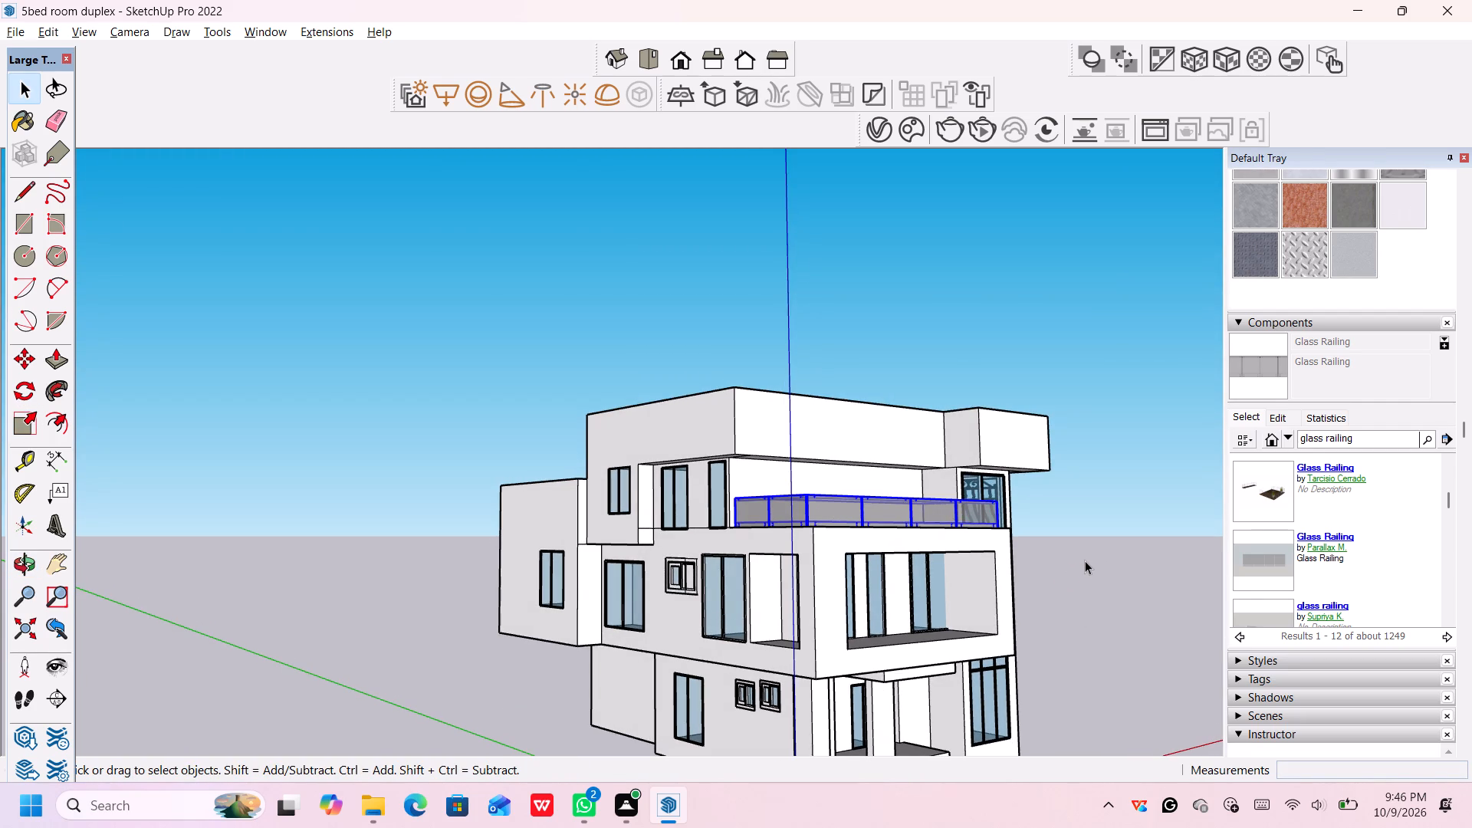
pyautogui.moveTo(1085, 560); pyautogui.dragTo(1091, 537, button='middle')
pyautogui.scroll(1, 1079, 586)
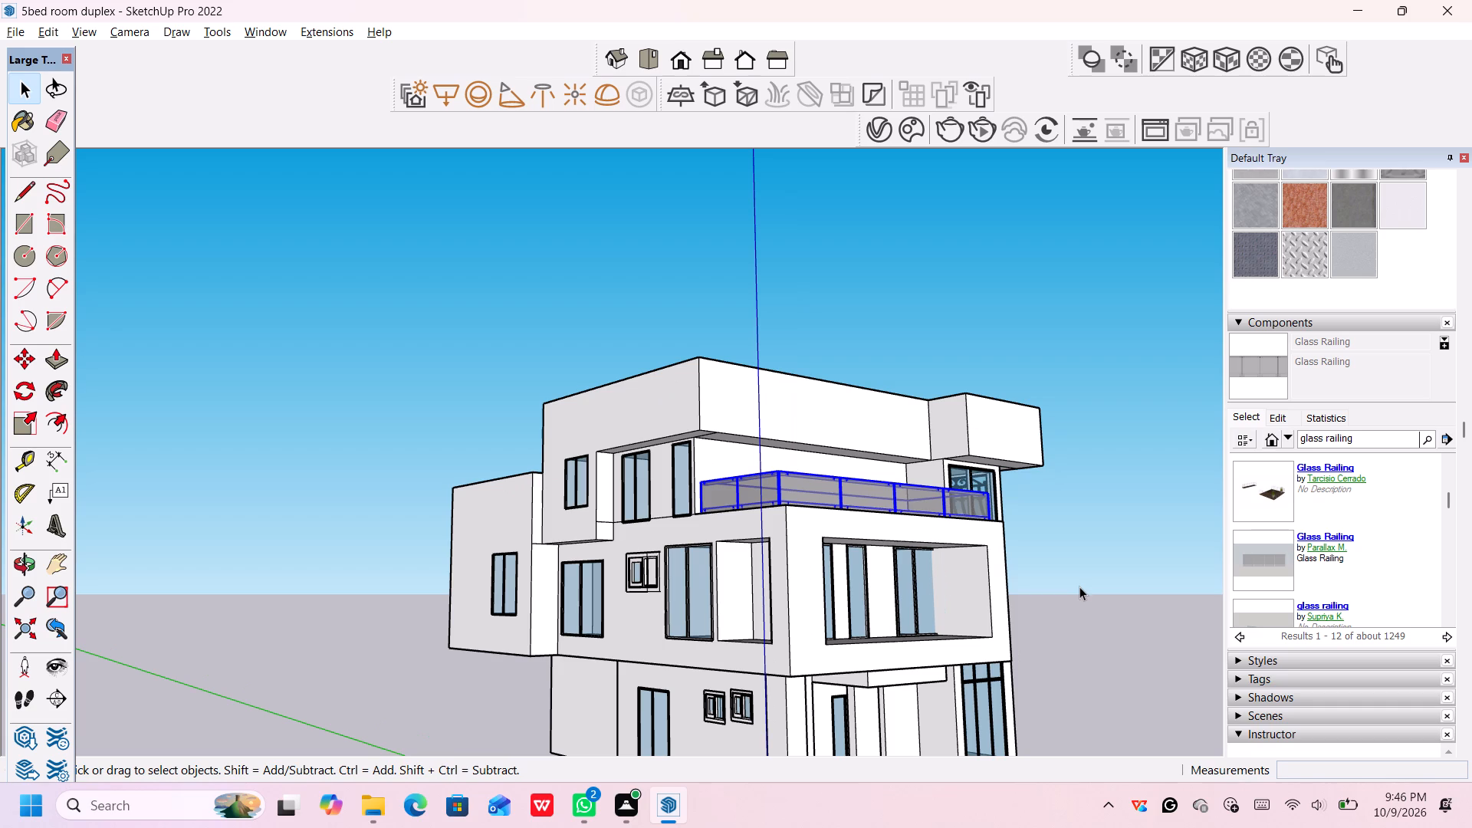
pyautogui.click(1078, 586)
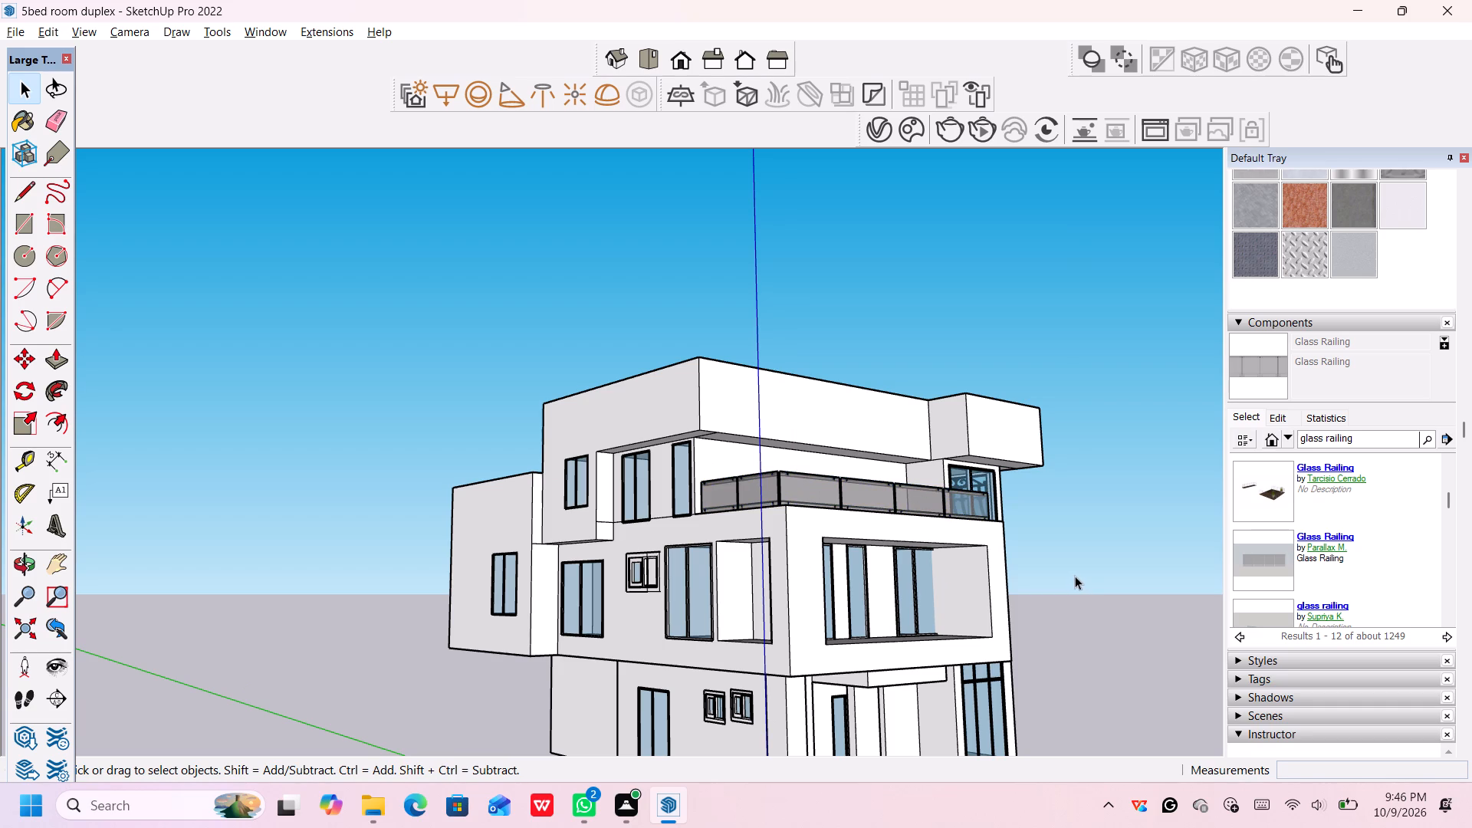
pyautogui.scroll(1, 869, 492)
pyautogui.scroll(-1, 872, 460)
pyautogui.moveTo(871, 470); pyautogui.dragTo(903, 590, button='middle')
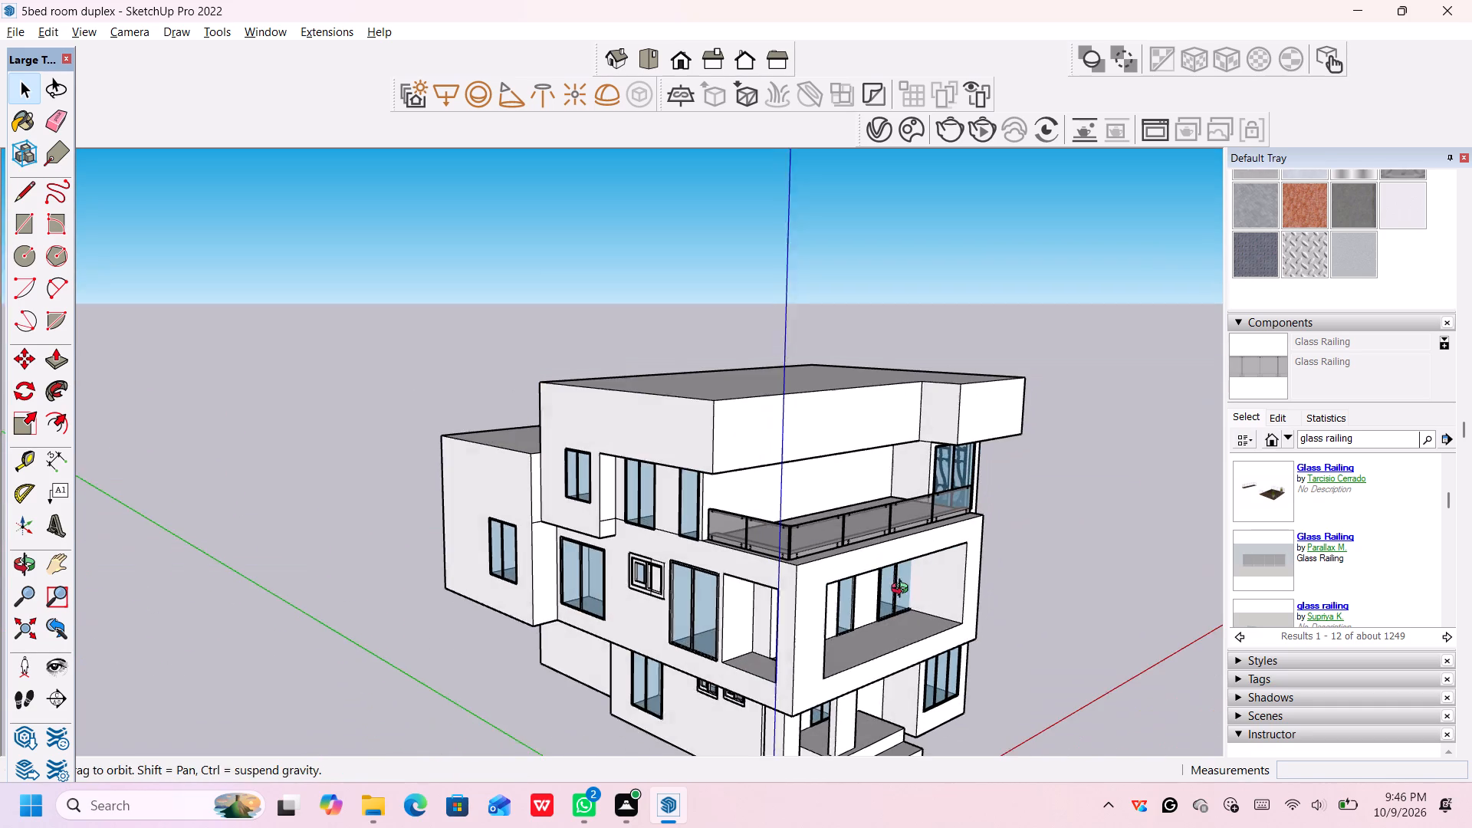
pyautogui.moveTo(903, 590); pyautogui.dragTo(905, 600, button='middle')
pyautogui.moveTo(874, 541); pyautogui.dragTo(883, 579, button='middle')
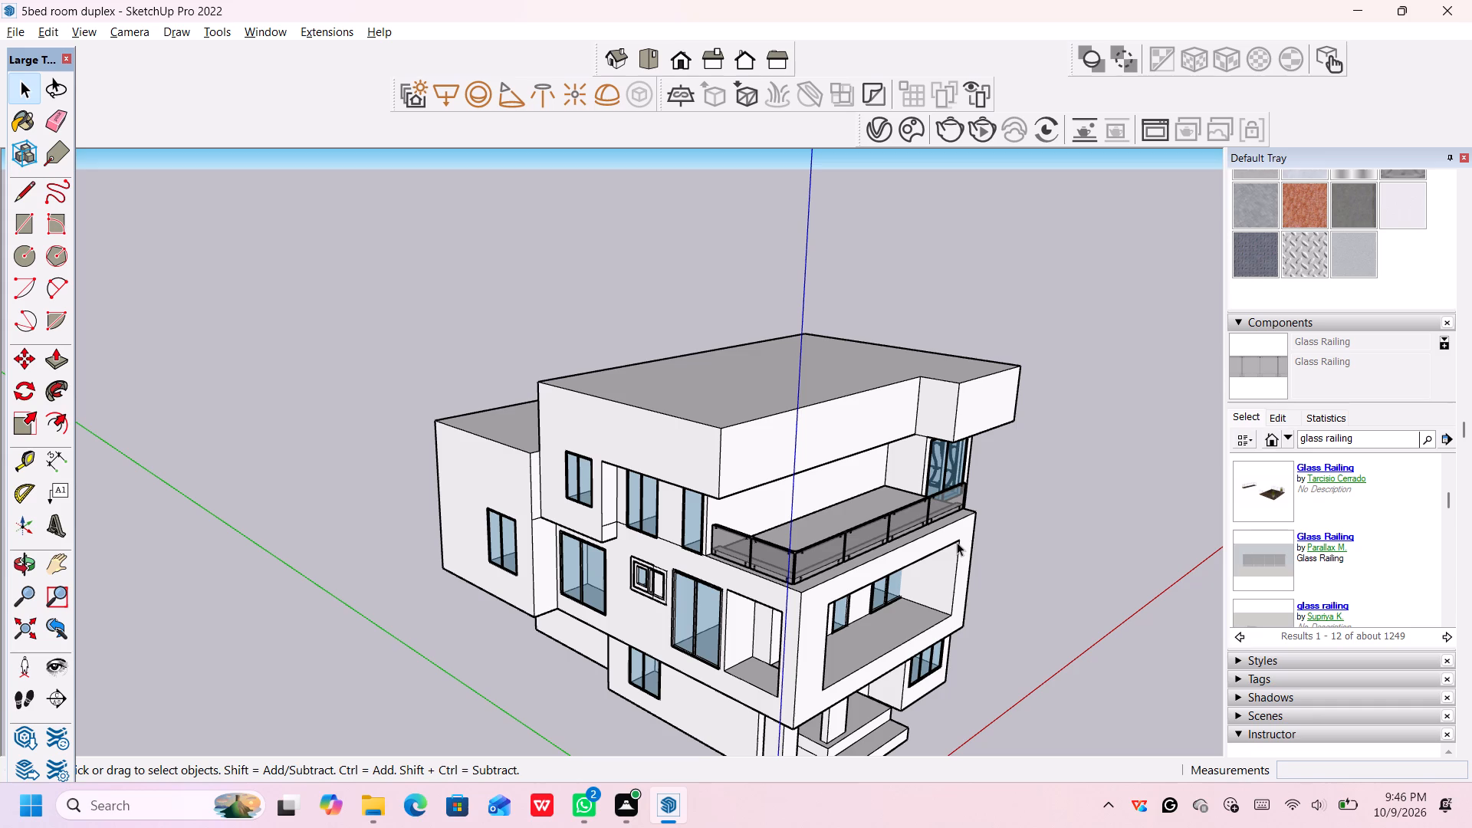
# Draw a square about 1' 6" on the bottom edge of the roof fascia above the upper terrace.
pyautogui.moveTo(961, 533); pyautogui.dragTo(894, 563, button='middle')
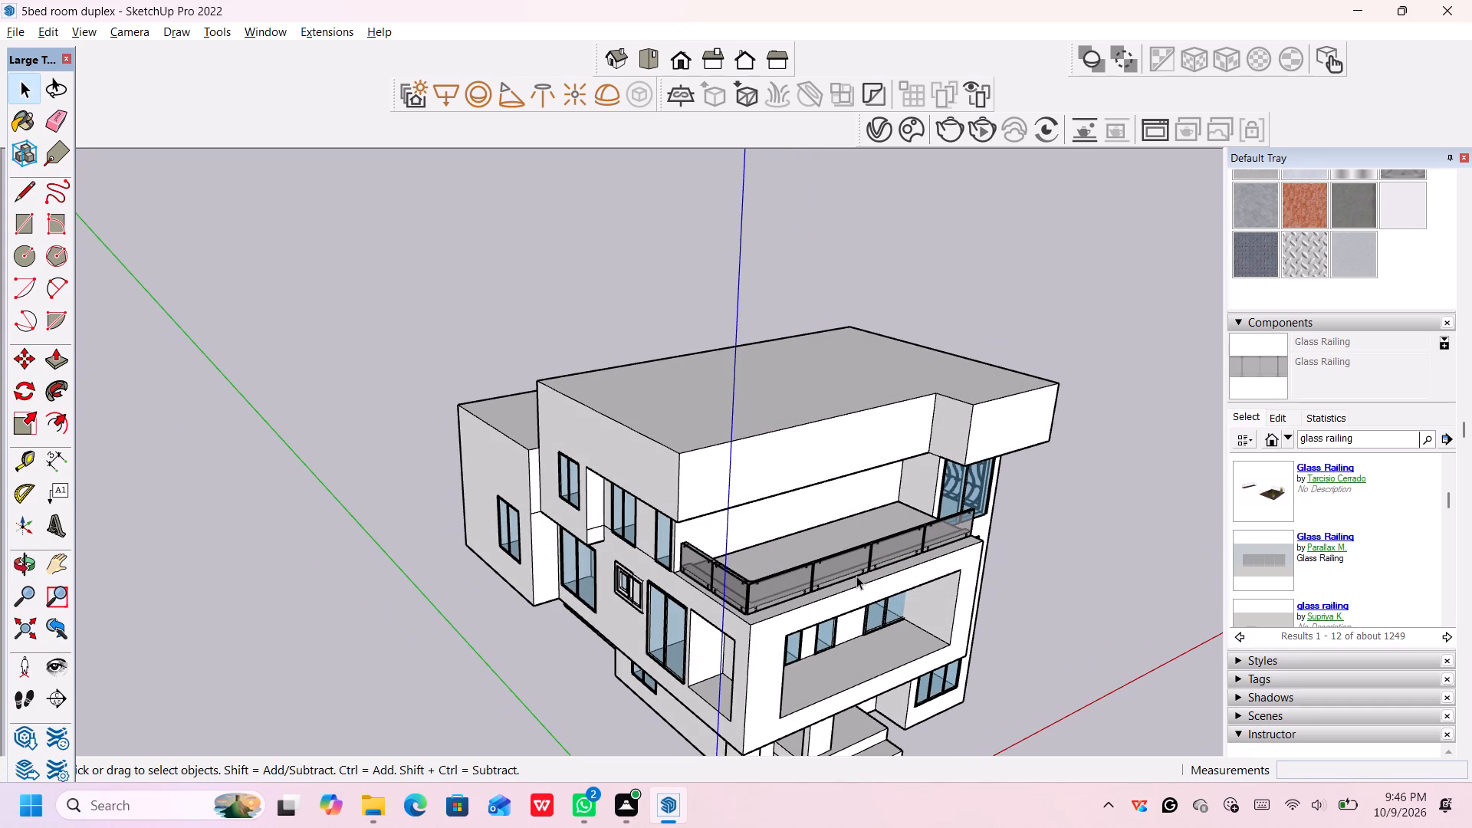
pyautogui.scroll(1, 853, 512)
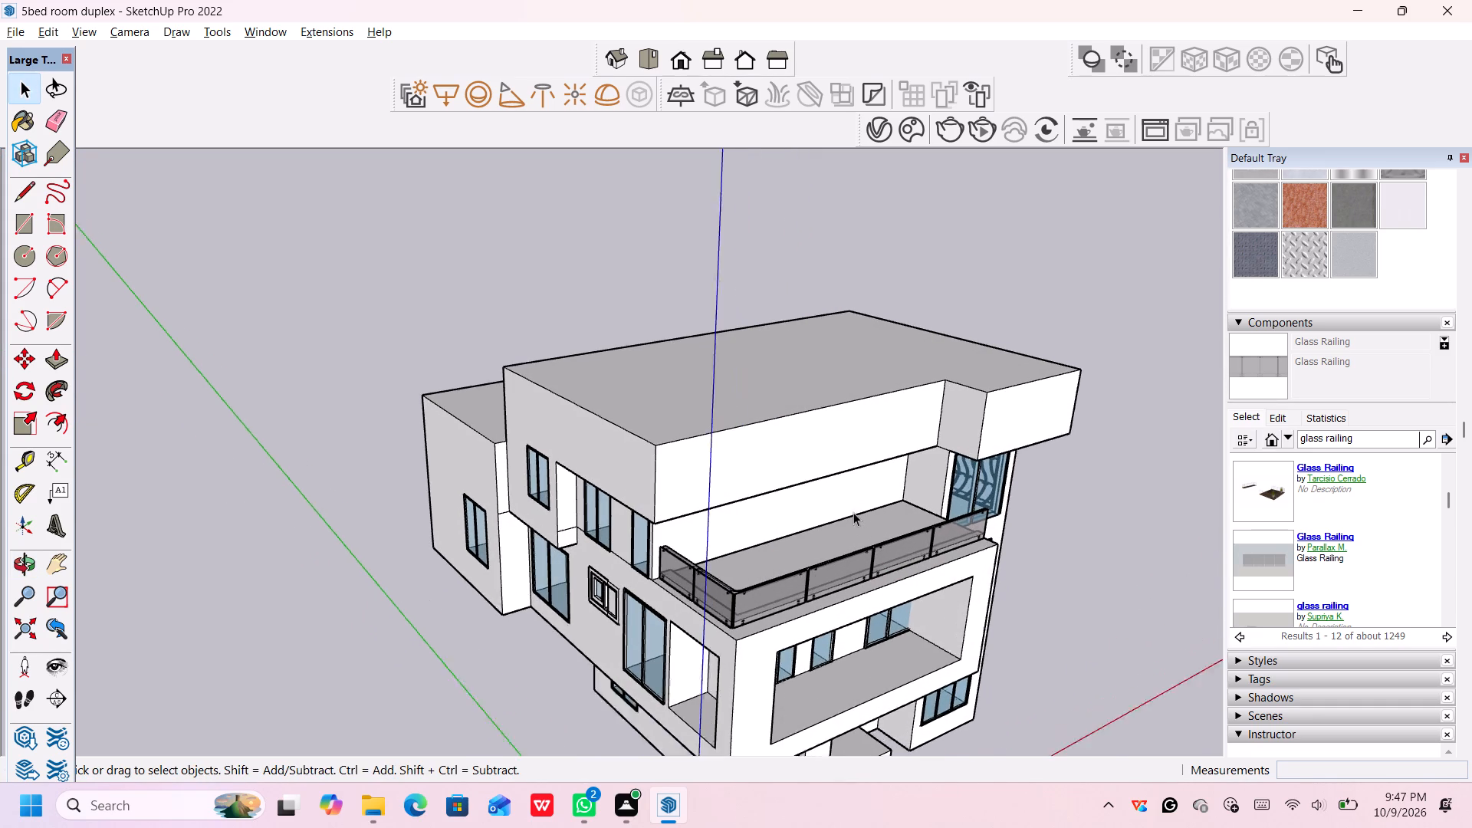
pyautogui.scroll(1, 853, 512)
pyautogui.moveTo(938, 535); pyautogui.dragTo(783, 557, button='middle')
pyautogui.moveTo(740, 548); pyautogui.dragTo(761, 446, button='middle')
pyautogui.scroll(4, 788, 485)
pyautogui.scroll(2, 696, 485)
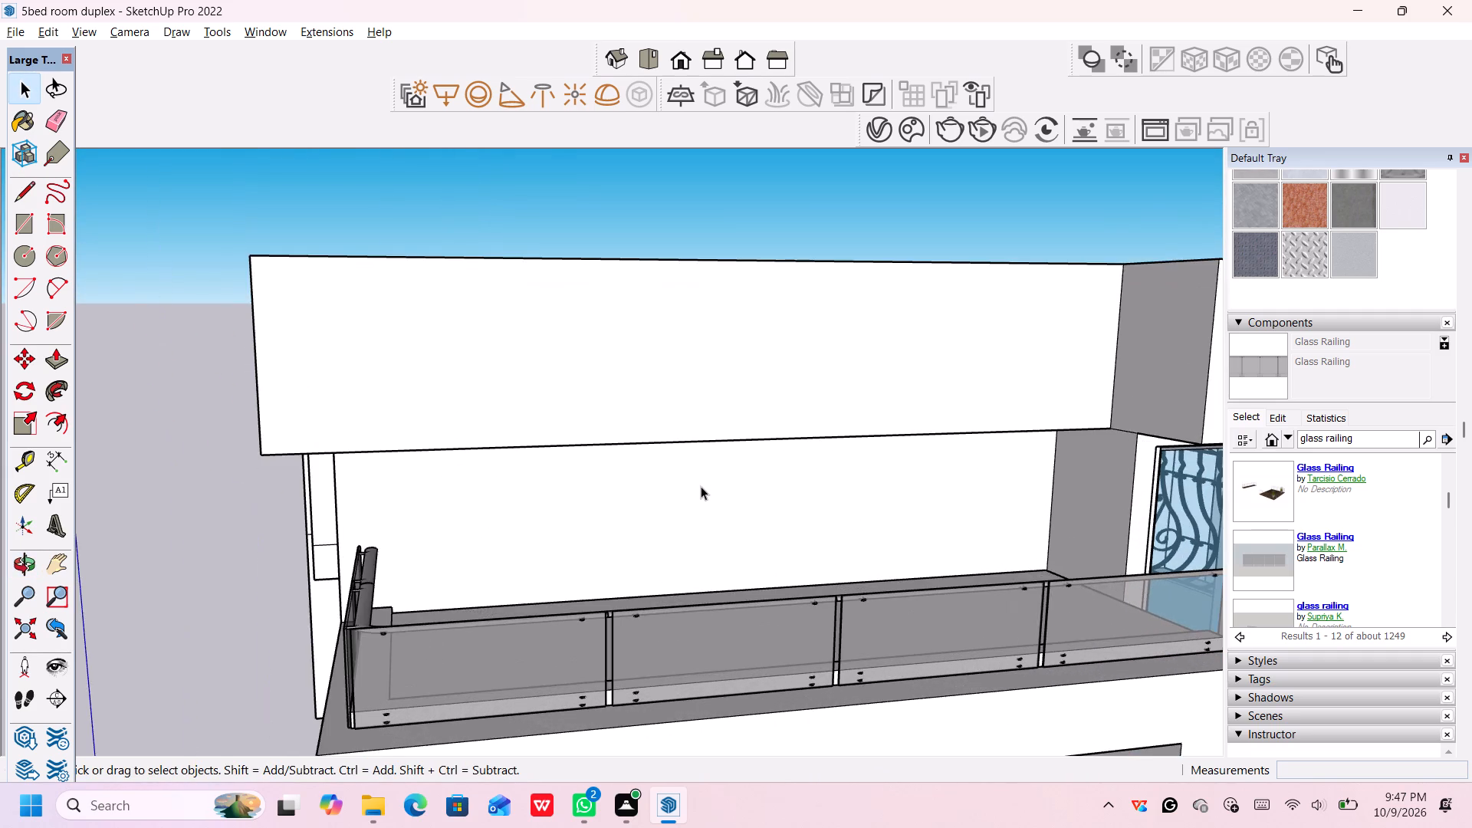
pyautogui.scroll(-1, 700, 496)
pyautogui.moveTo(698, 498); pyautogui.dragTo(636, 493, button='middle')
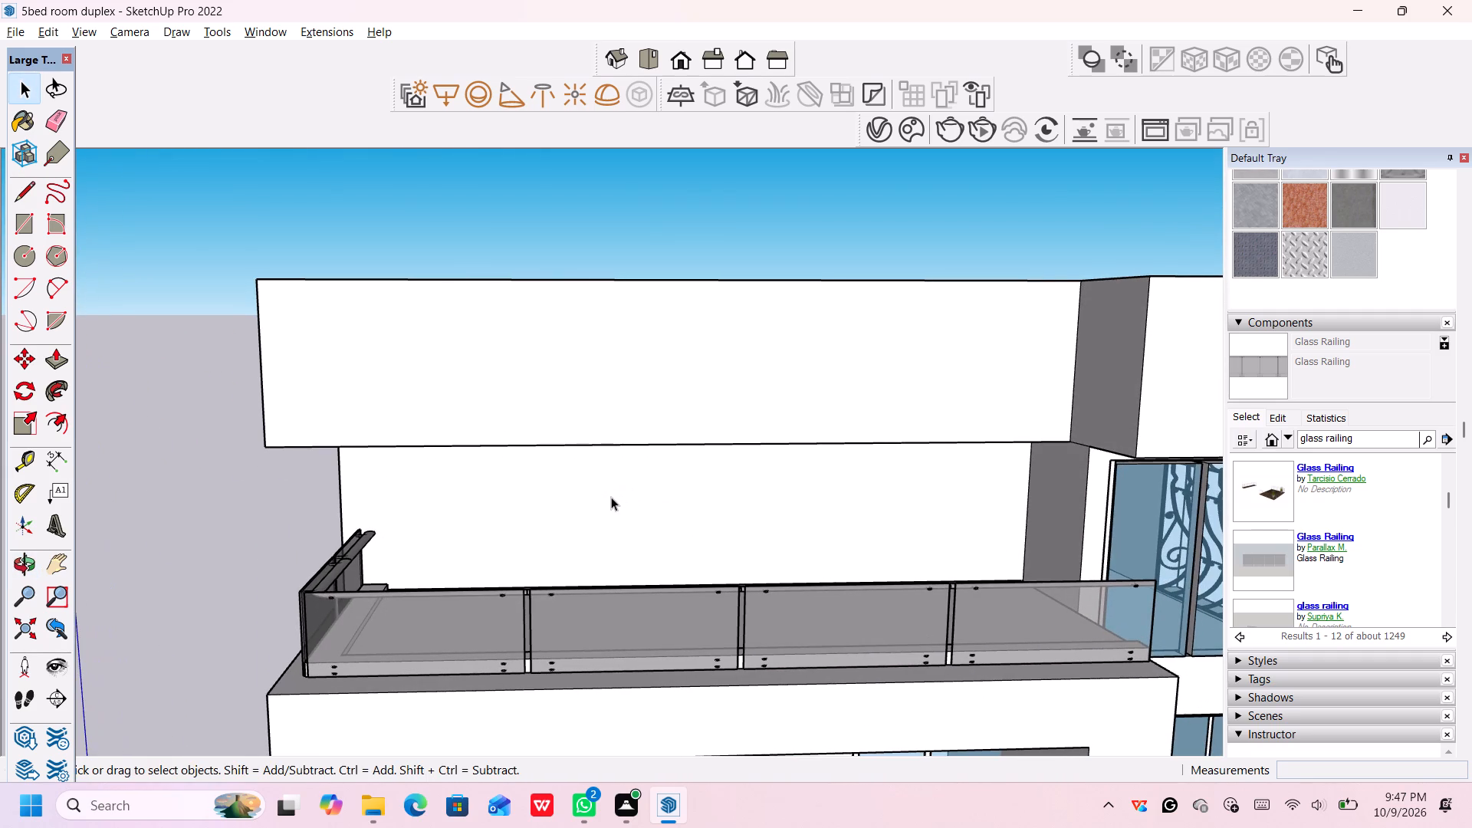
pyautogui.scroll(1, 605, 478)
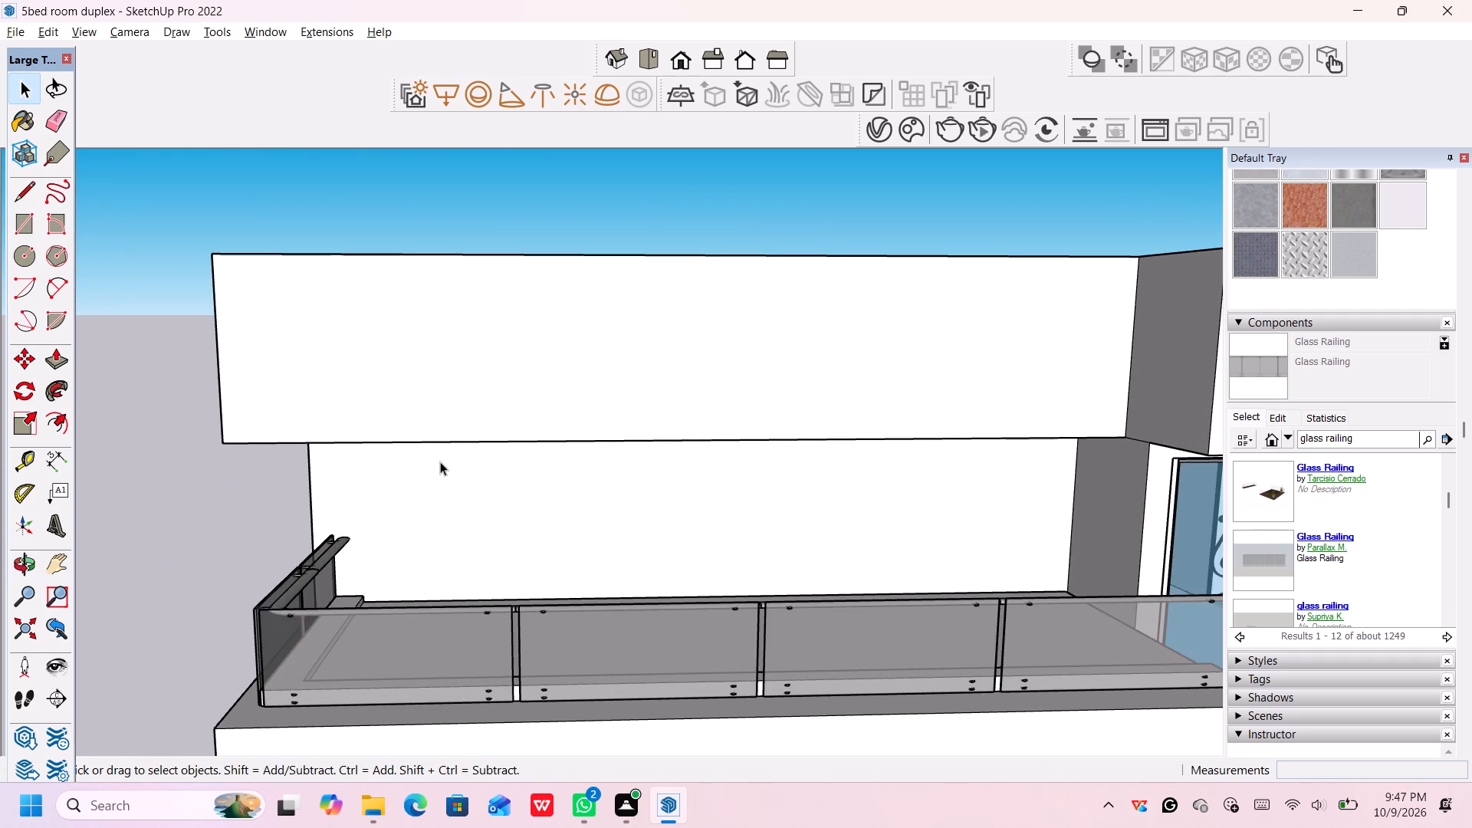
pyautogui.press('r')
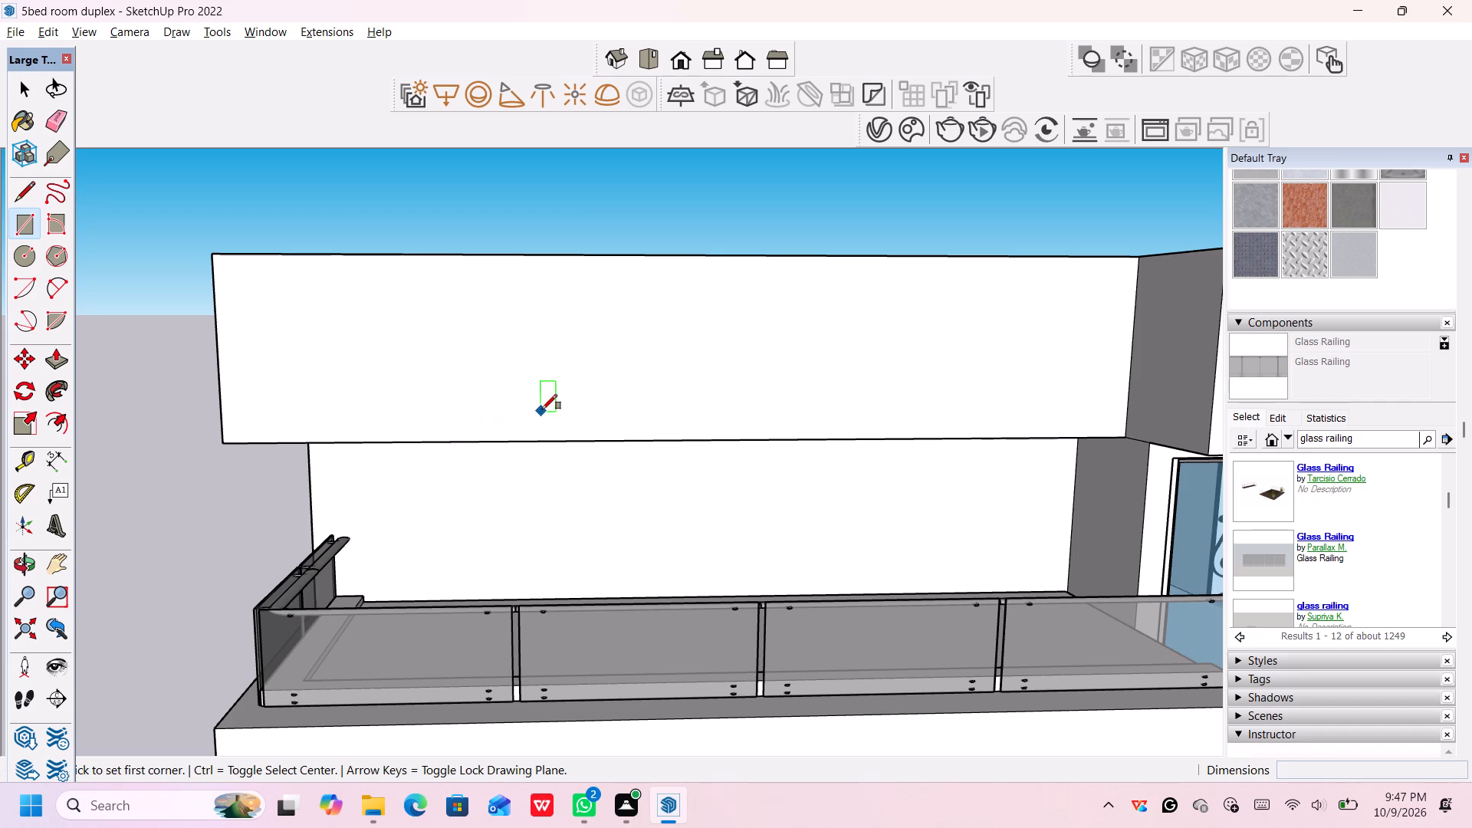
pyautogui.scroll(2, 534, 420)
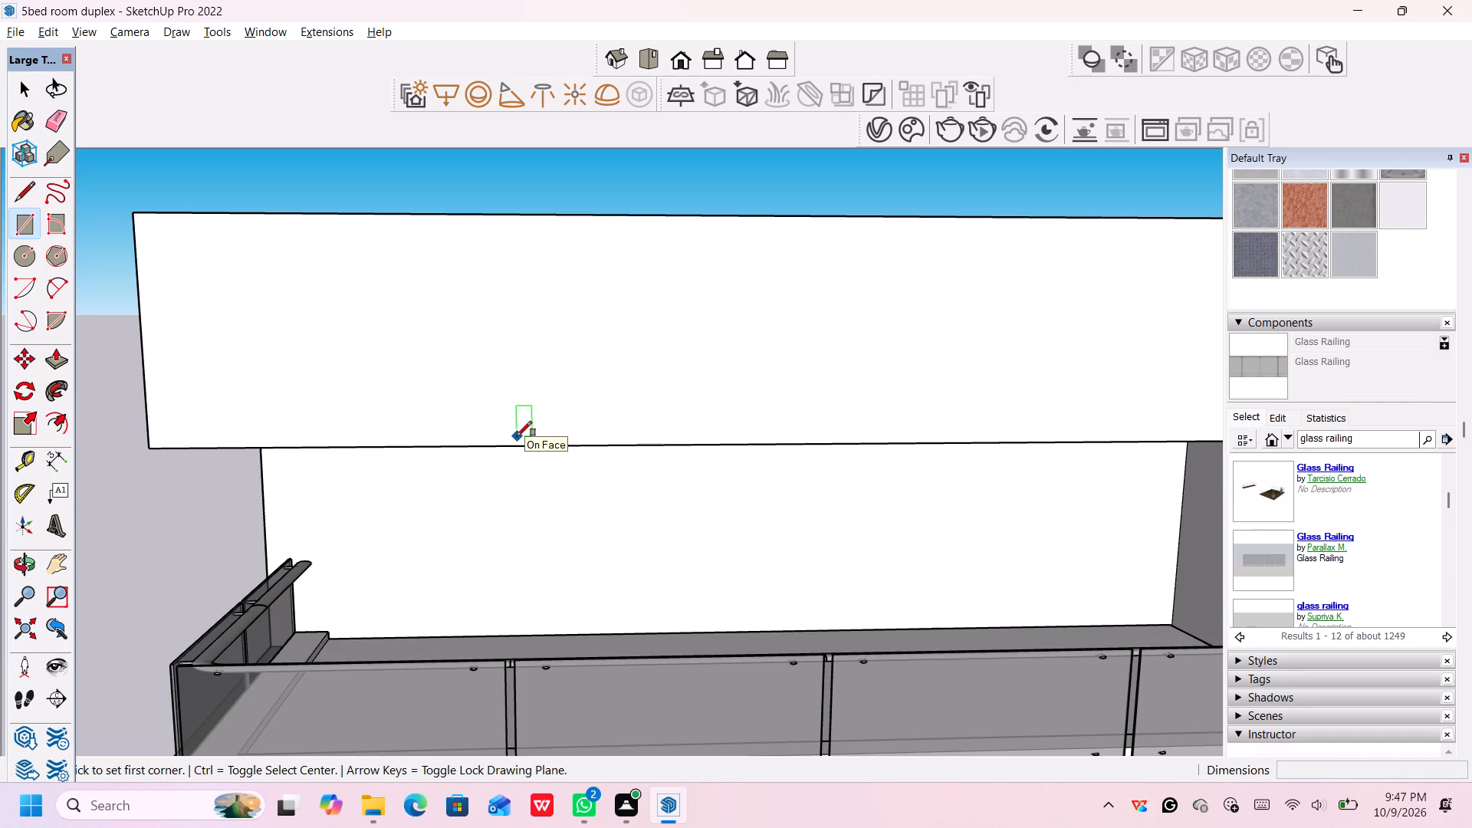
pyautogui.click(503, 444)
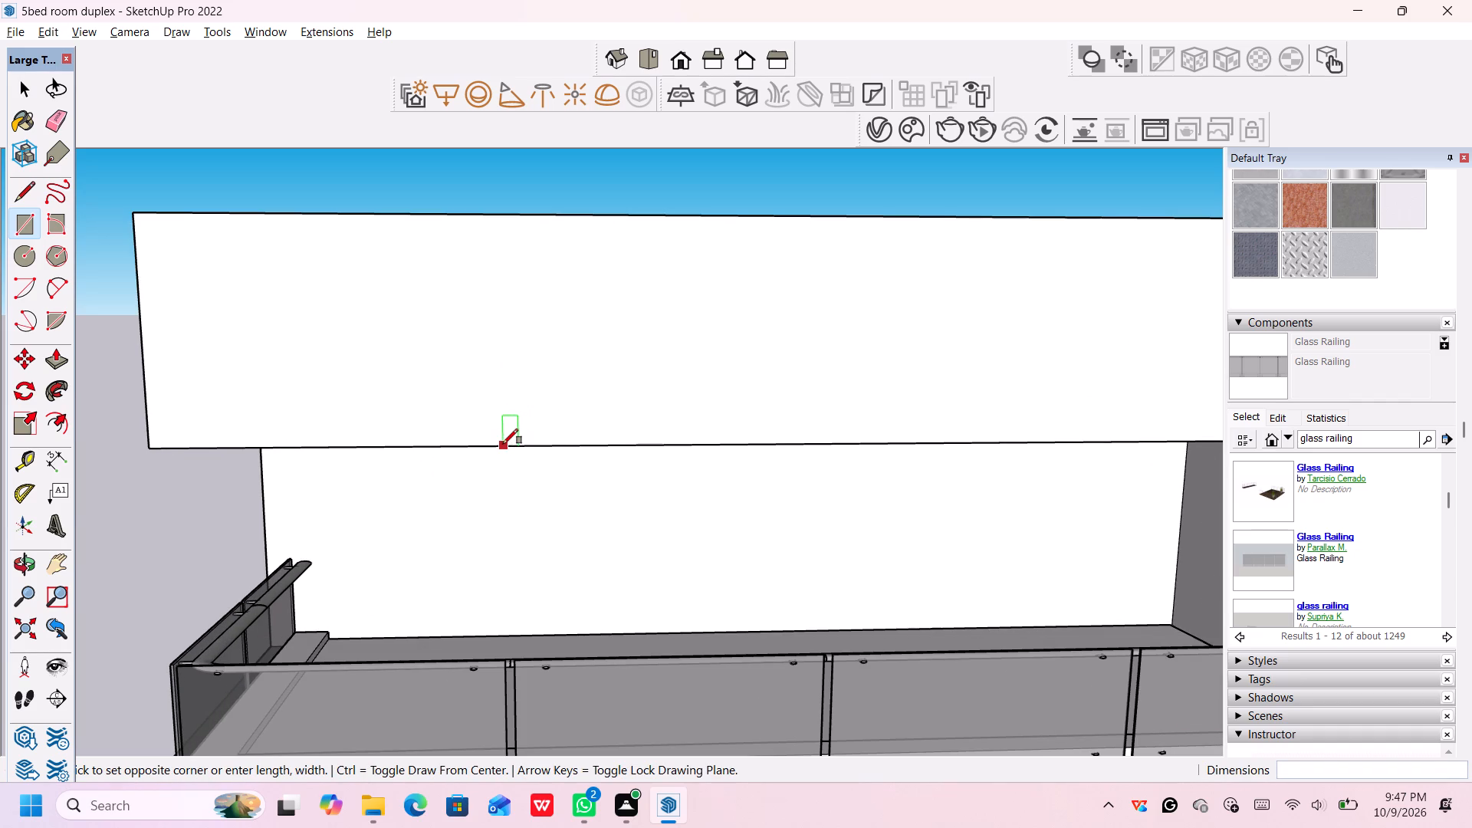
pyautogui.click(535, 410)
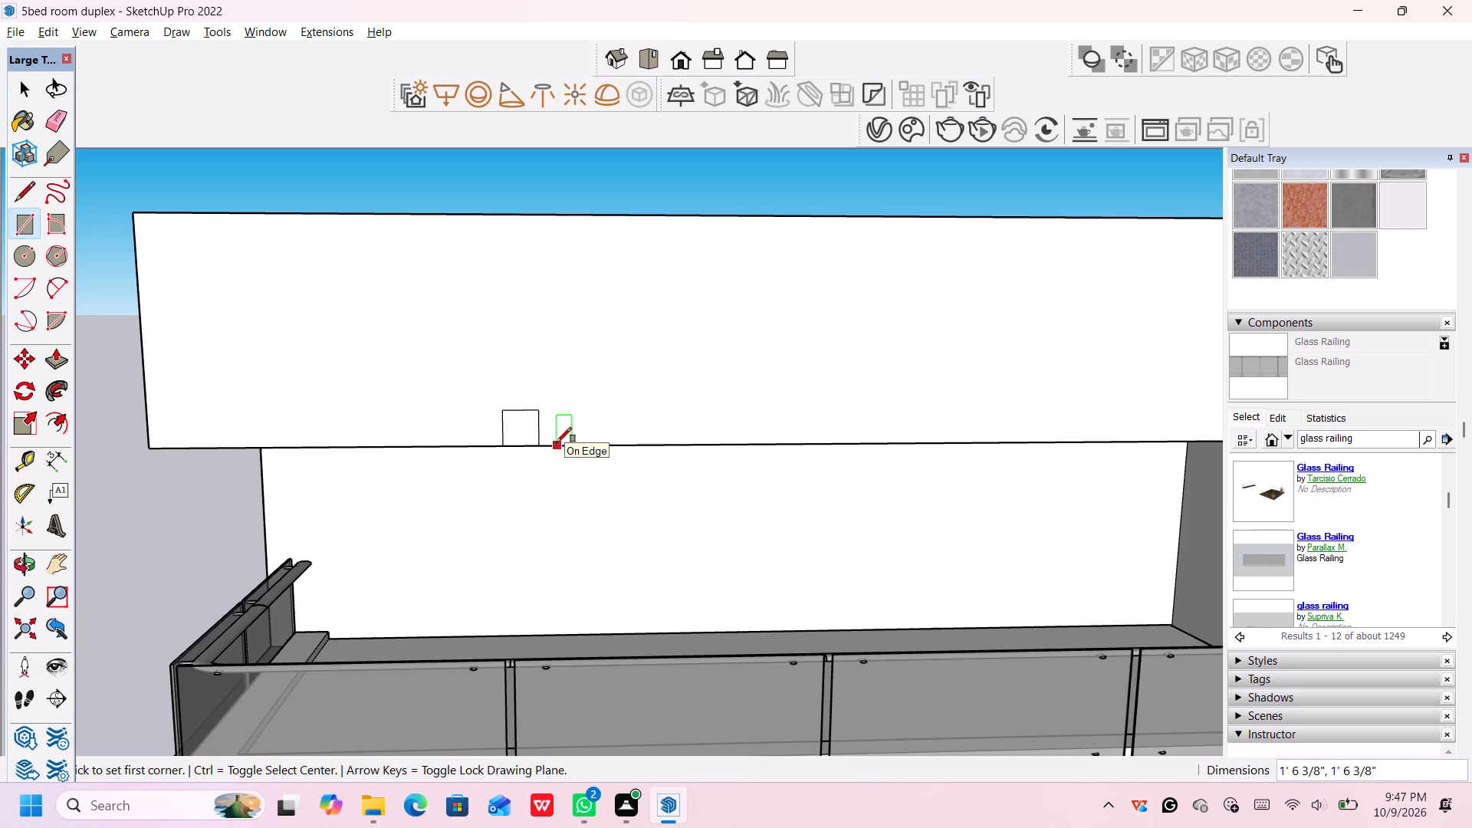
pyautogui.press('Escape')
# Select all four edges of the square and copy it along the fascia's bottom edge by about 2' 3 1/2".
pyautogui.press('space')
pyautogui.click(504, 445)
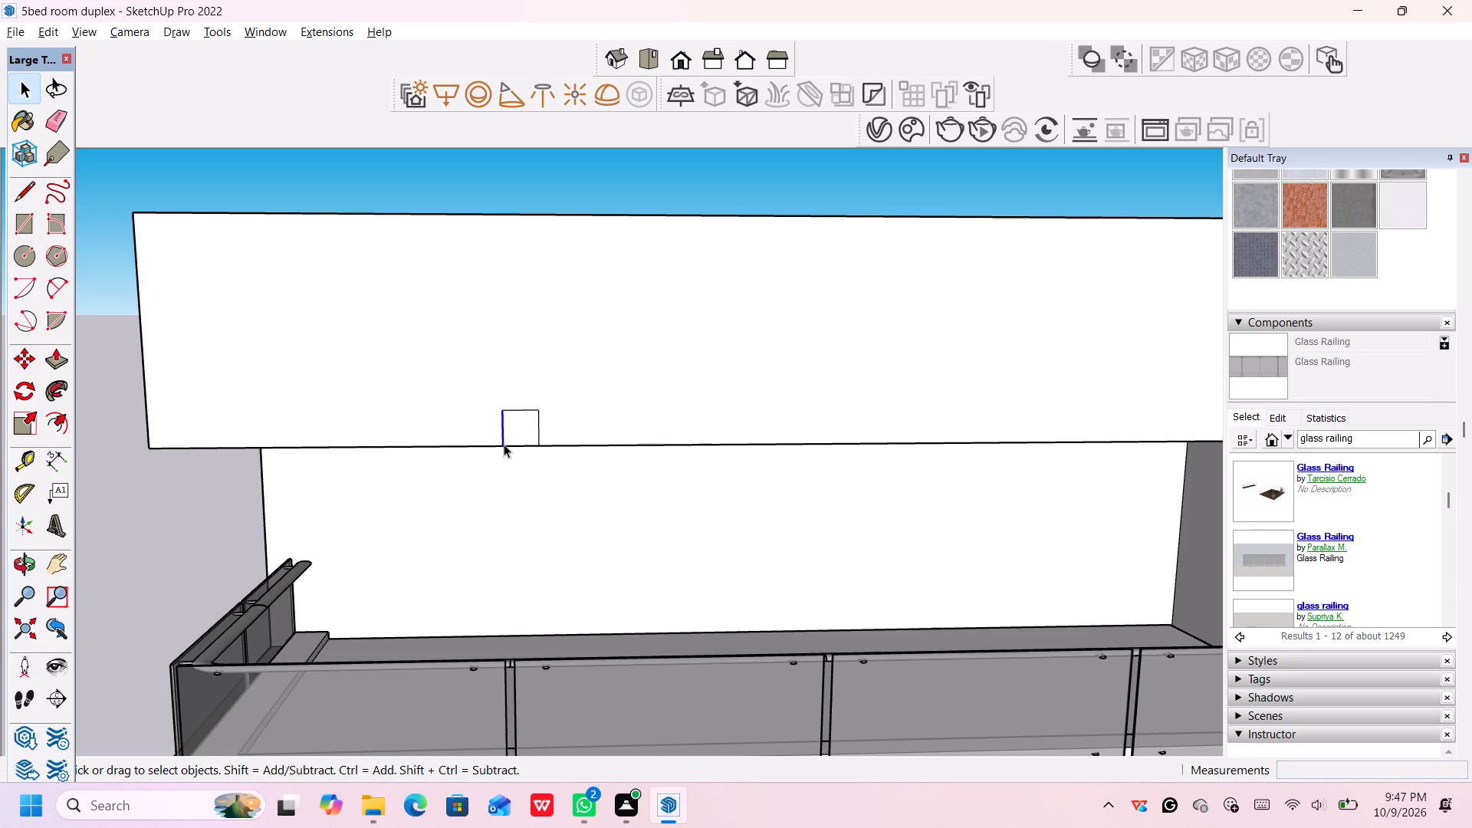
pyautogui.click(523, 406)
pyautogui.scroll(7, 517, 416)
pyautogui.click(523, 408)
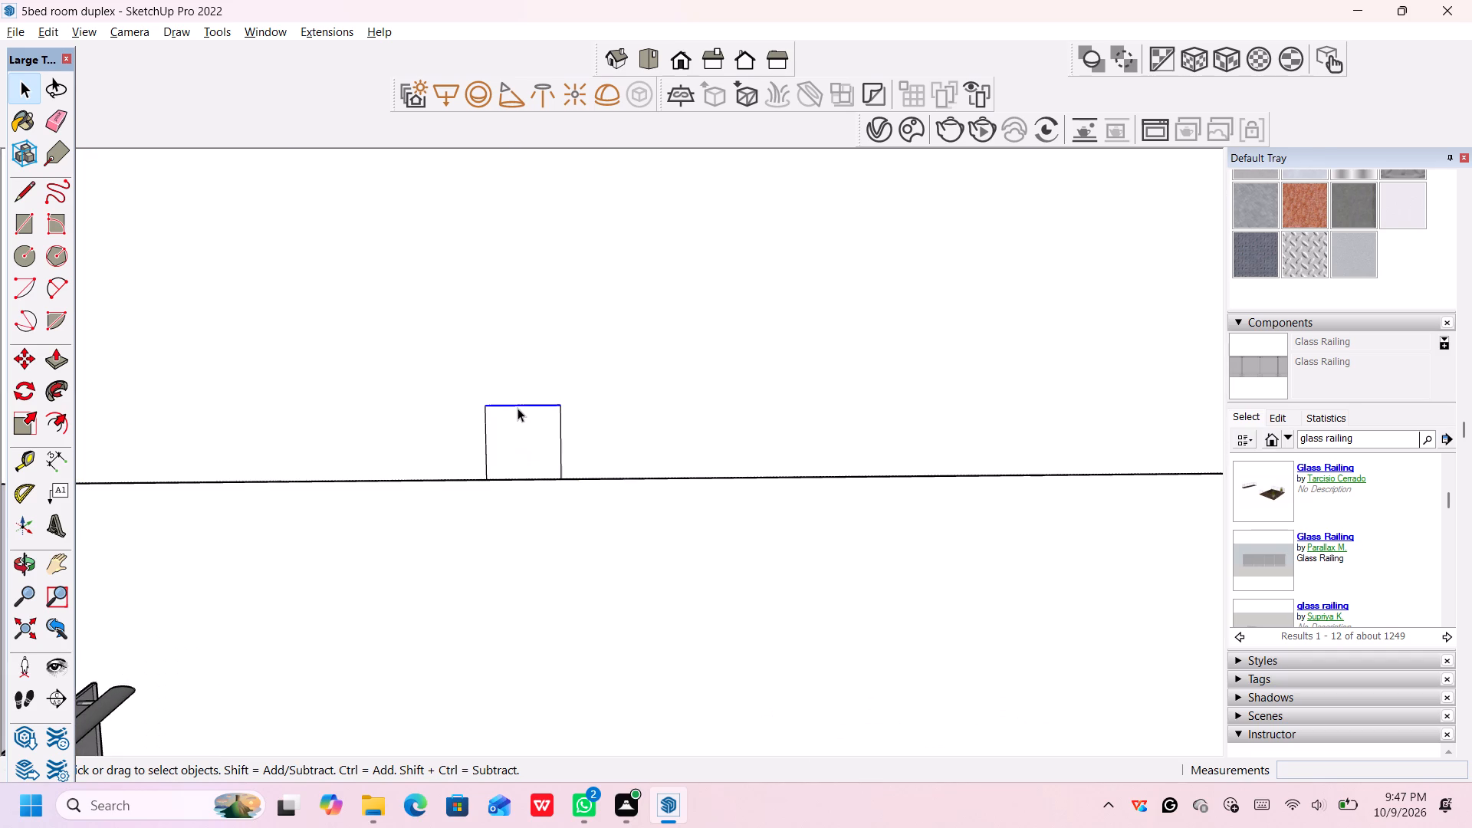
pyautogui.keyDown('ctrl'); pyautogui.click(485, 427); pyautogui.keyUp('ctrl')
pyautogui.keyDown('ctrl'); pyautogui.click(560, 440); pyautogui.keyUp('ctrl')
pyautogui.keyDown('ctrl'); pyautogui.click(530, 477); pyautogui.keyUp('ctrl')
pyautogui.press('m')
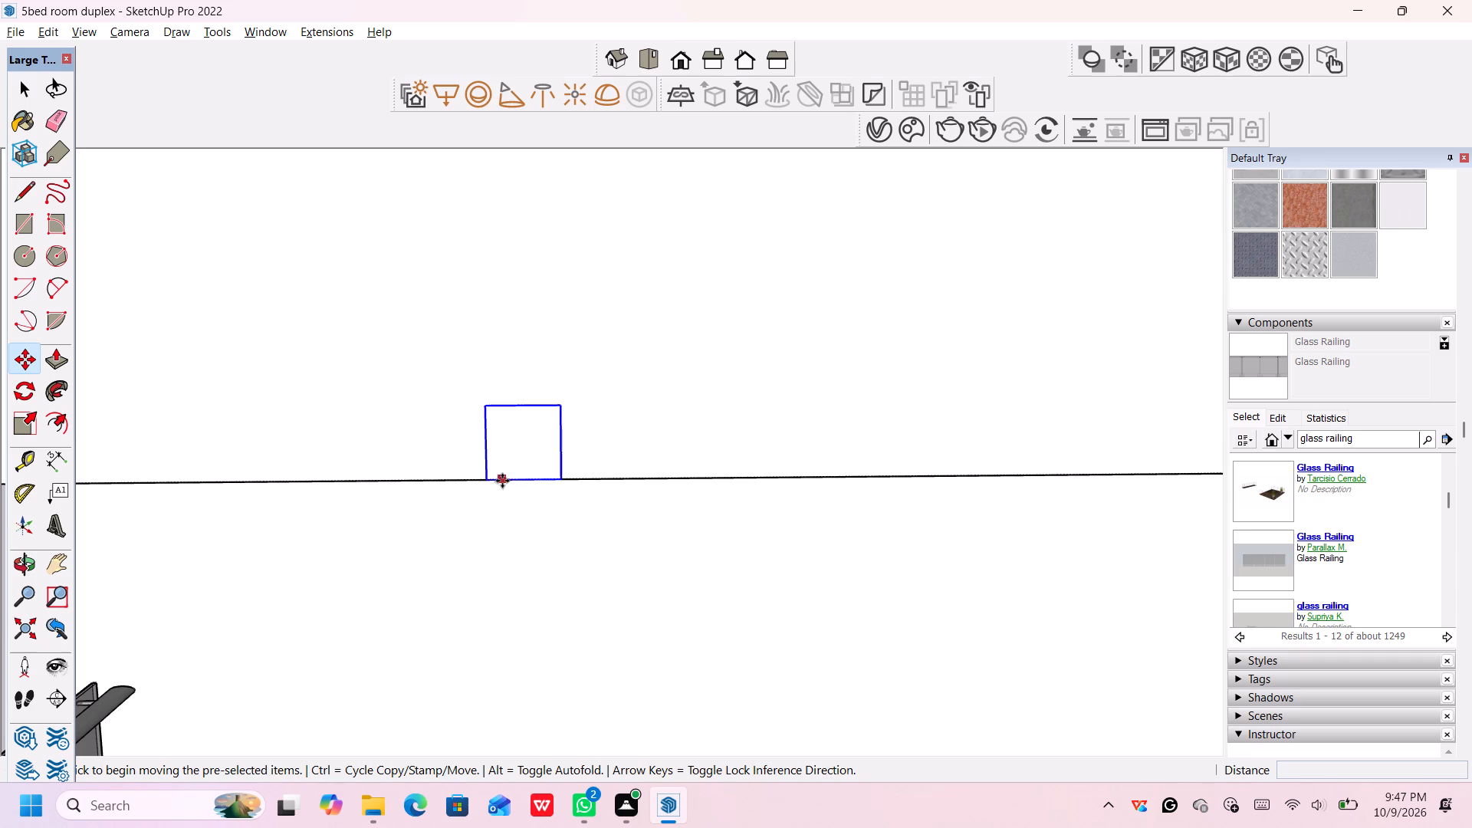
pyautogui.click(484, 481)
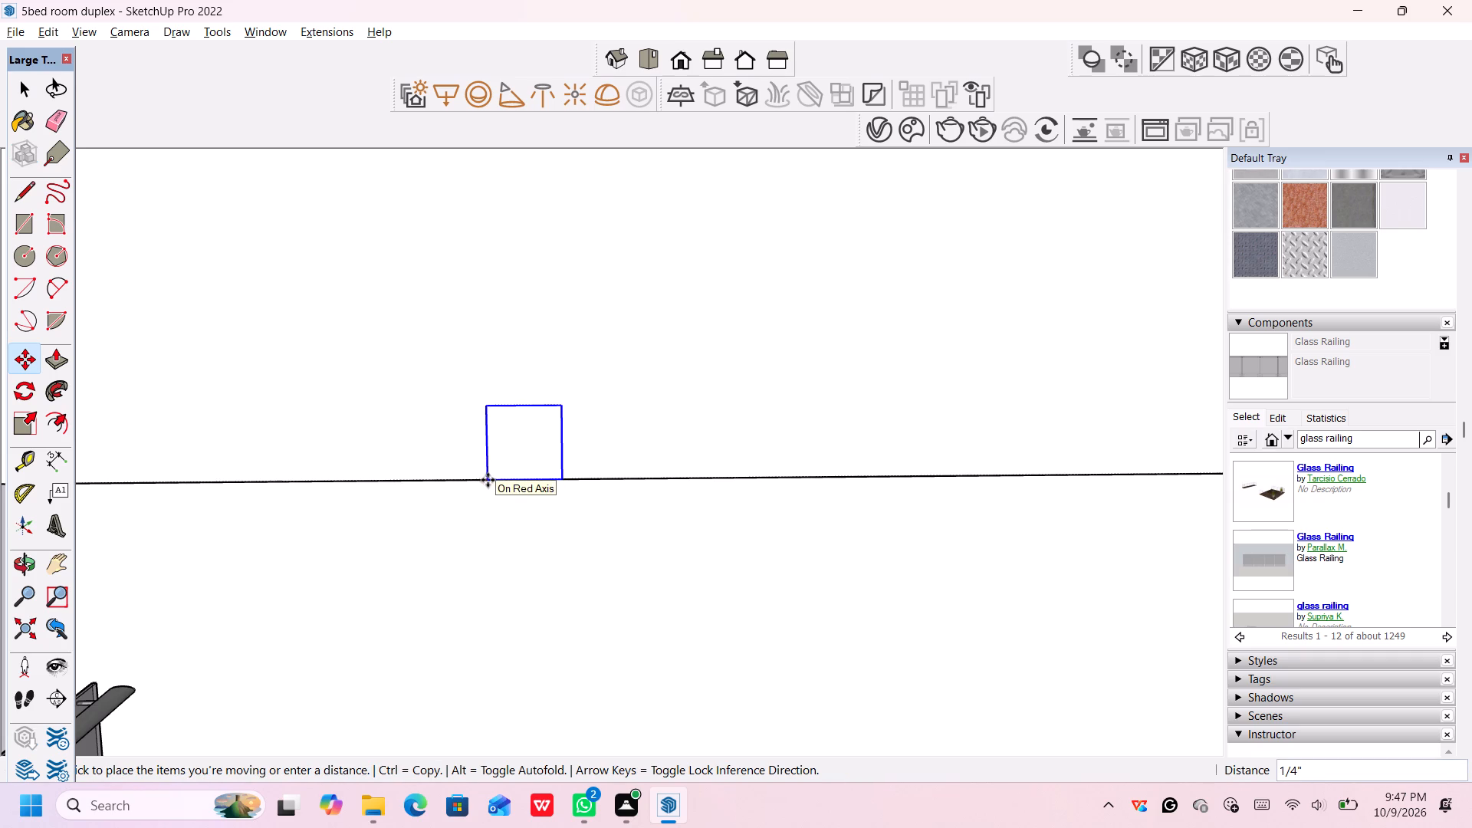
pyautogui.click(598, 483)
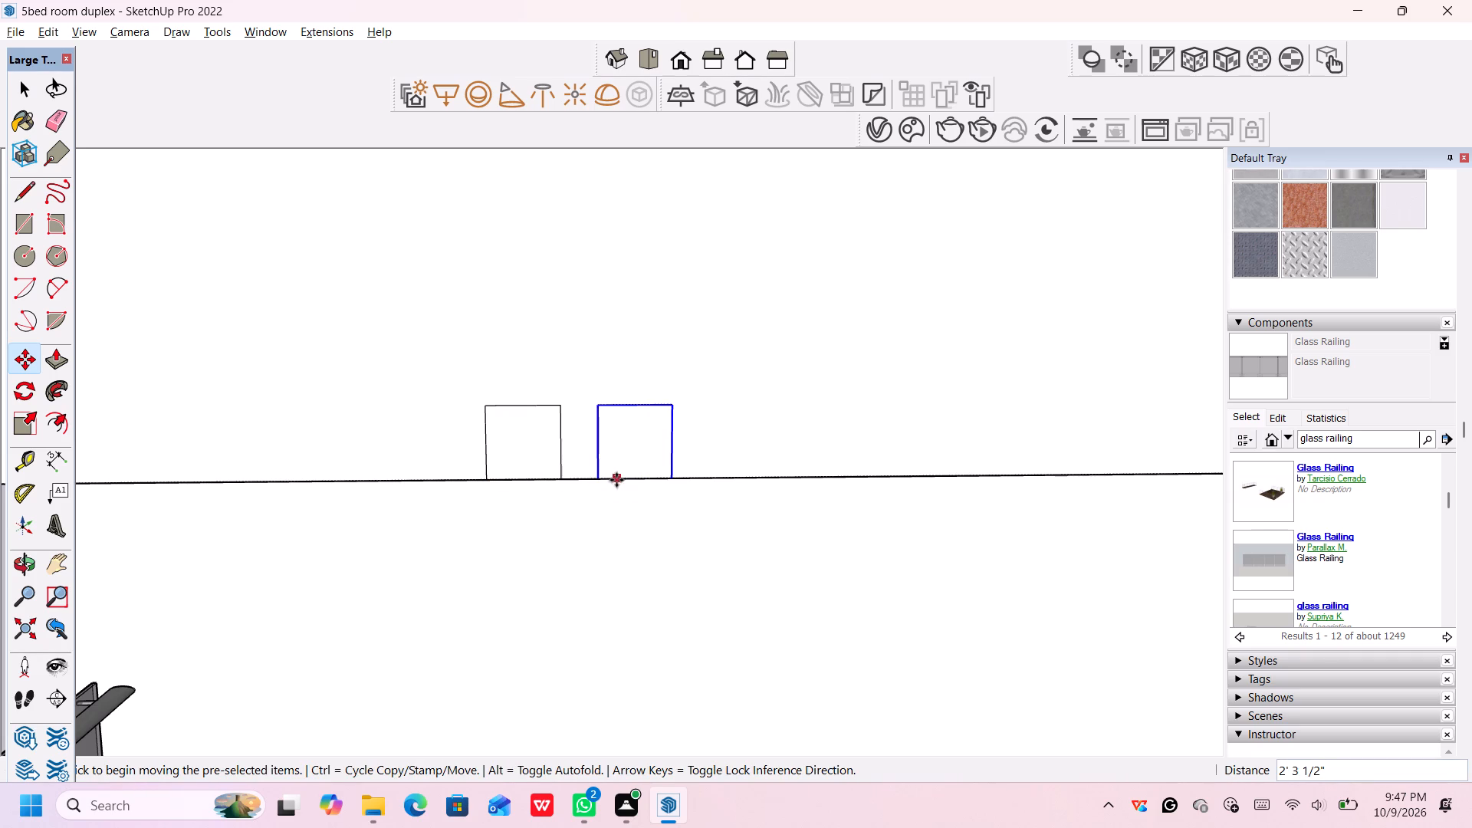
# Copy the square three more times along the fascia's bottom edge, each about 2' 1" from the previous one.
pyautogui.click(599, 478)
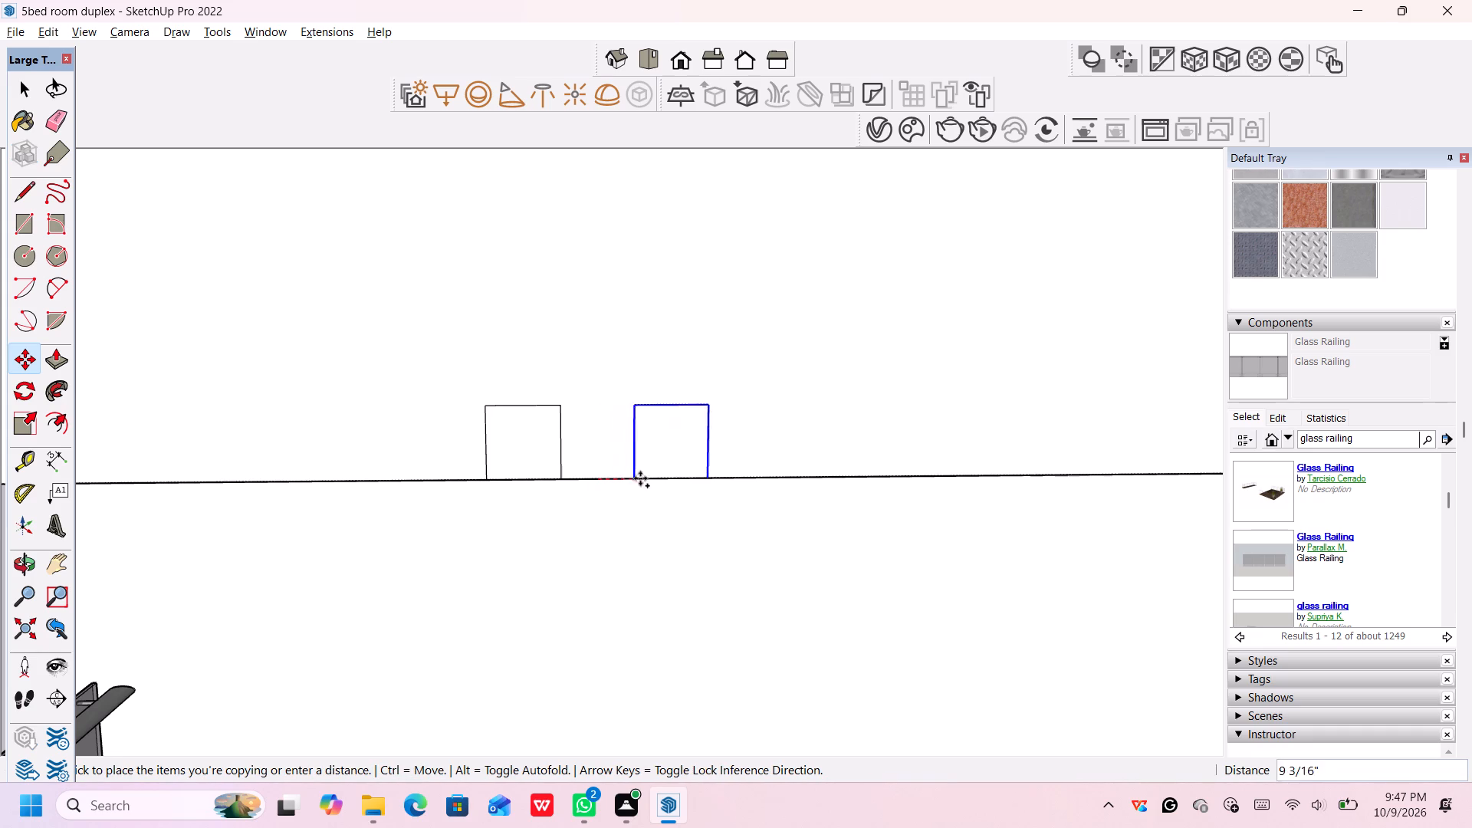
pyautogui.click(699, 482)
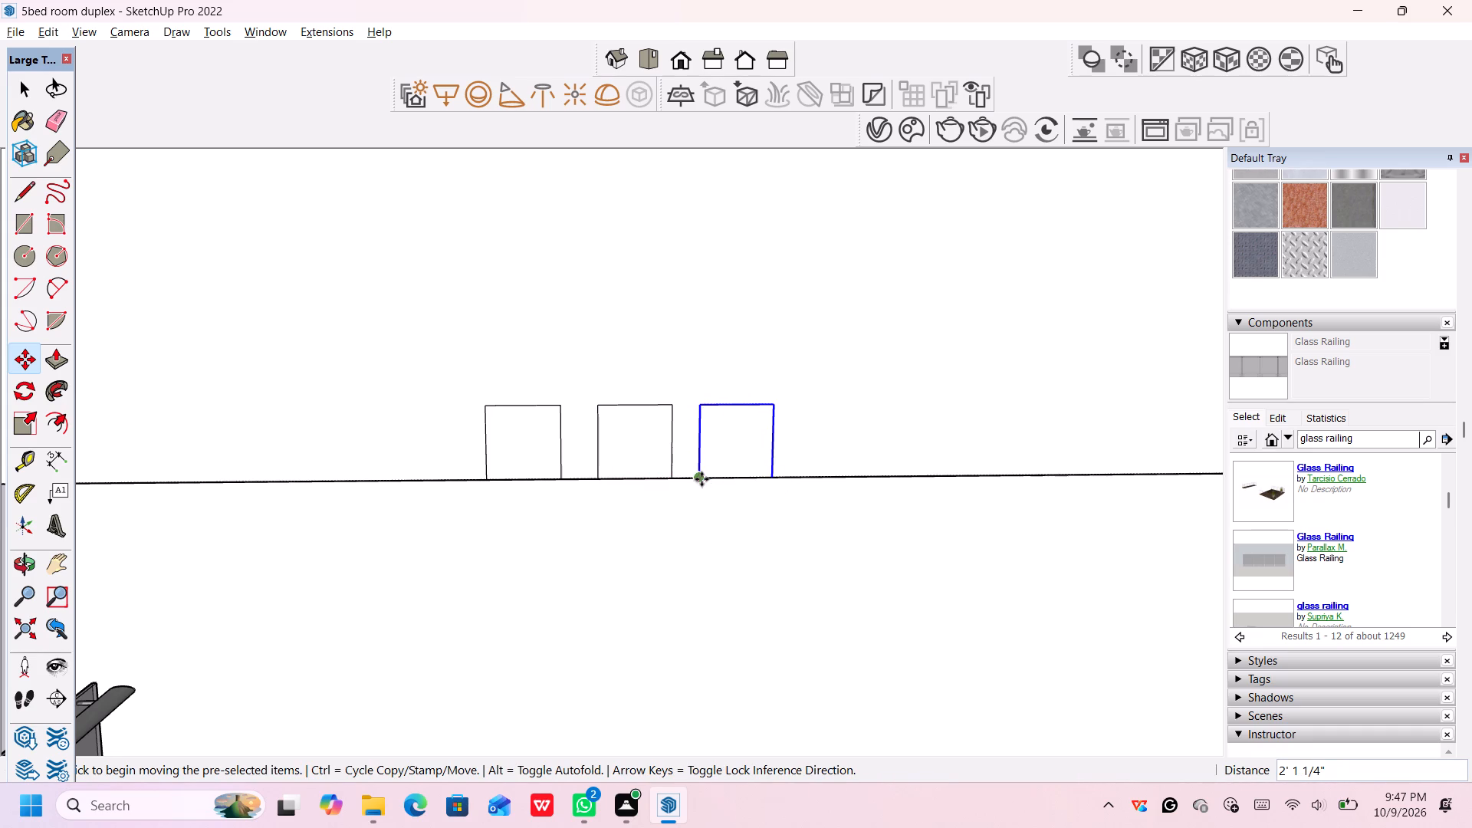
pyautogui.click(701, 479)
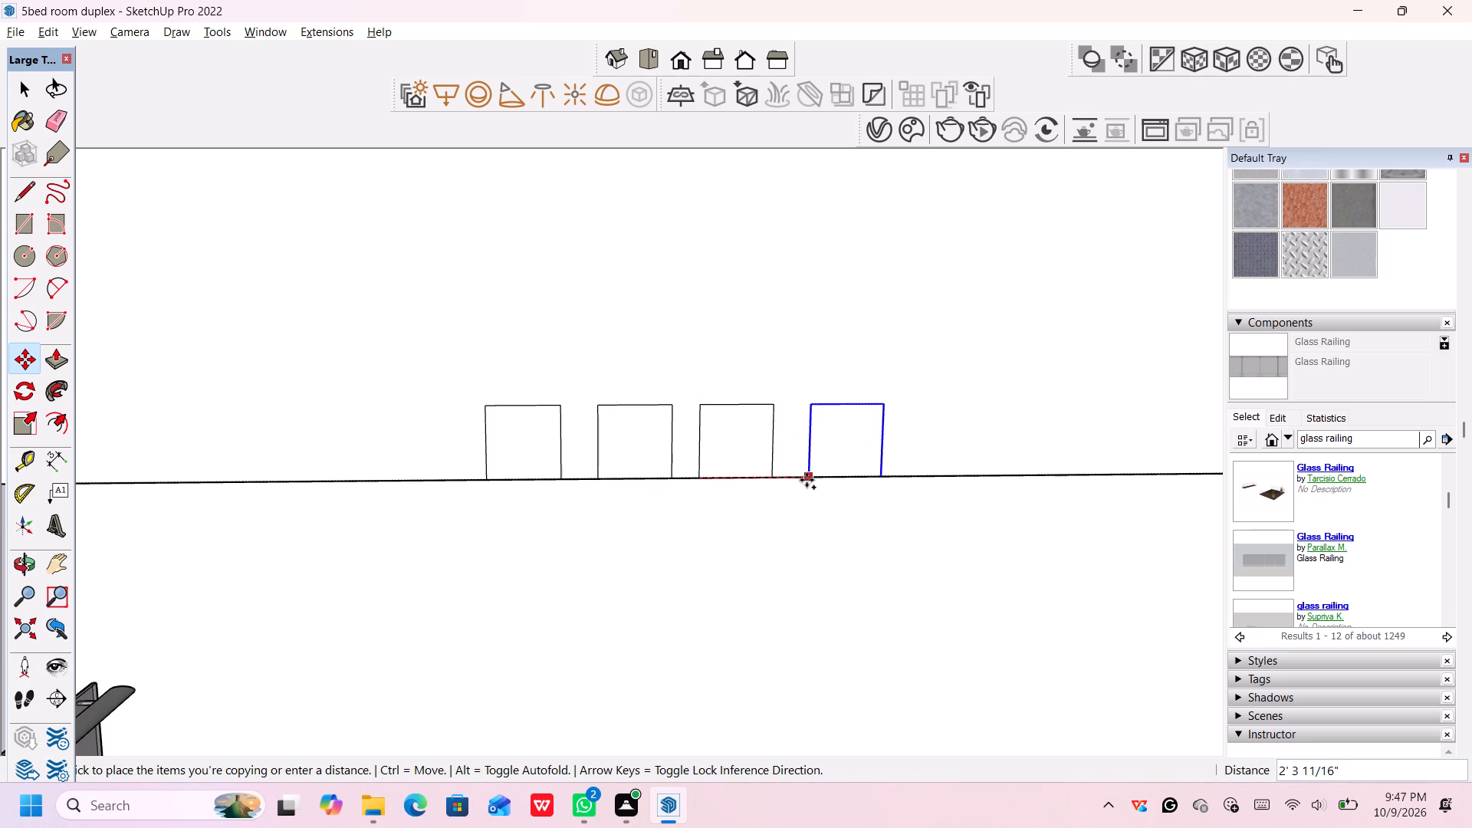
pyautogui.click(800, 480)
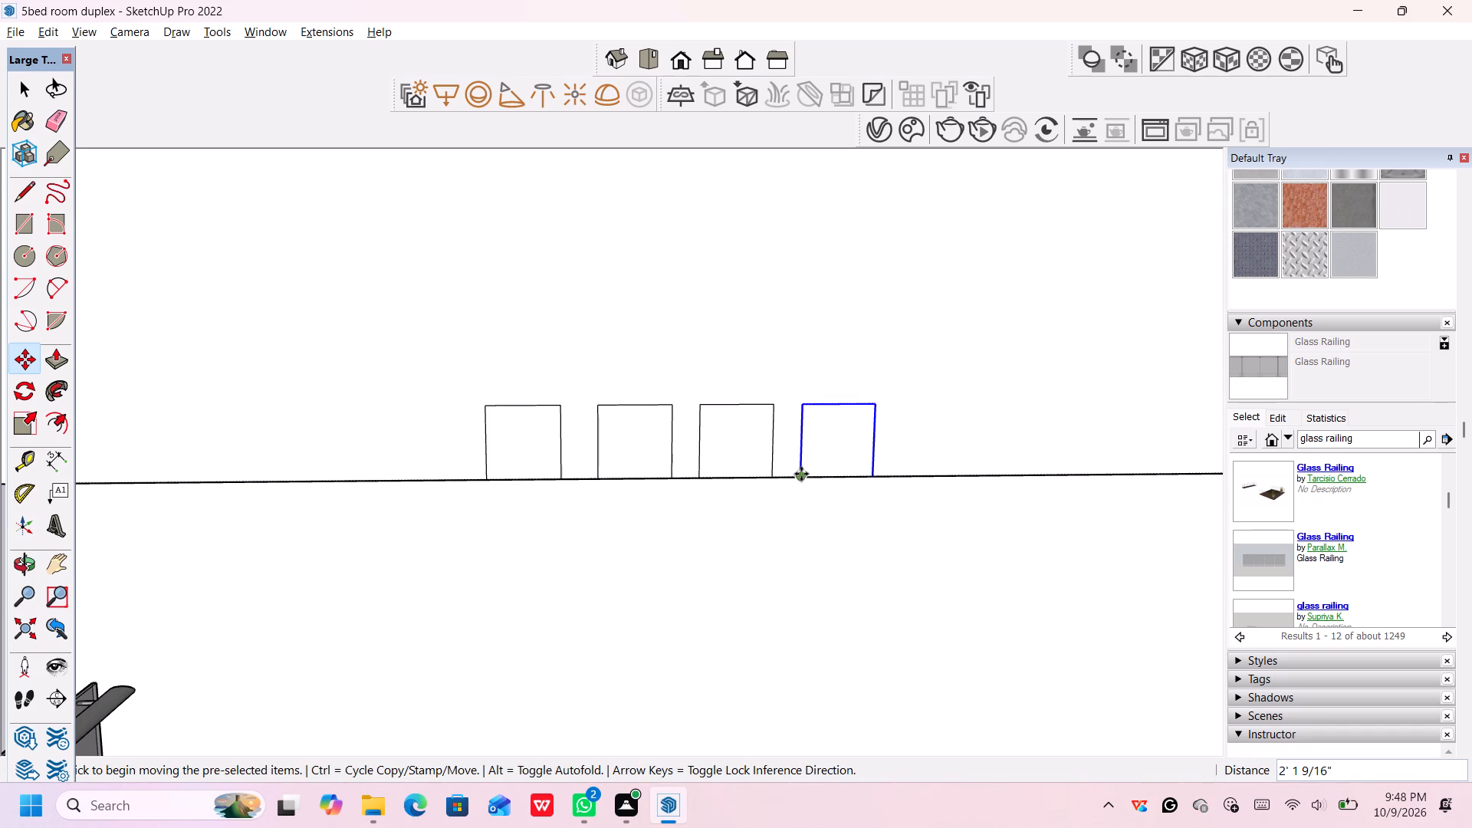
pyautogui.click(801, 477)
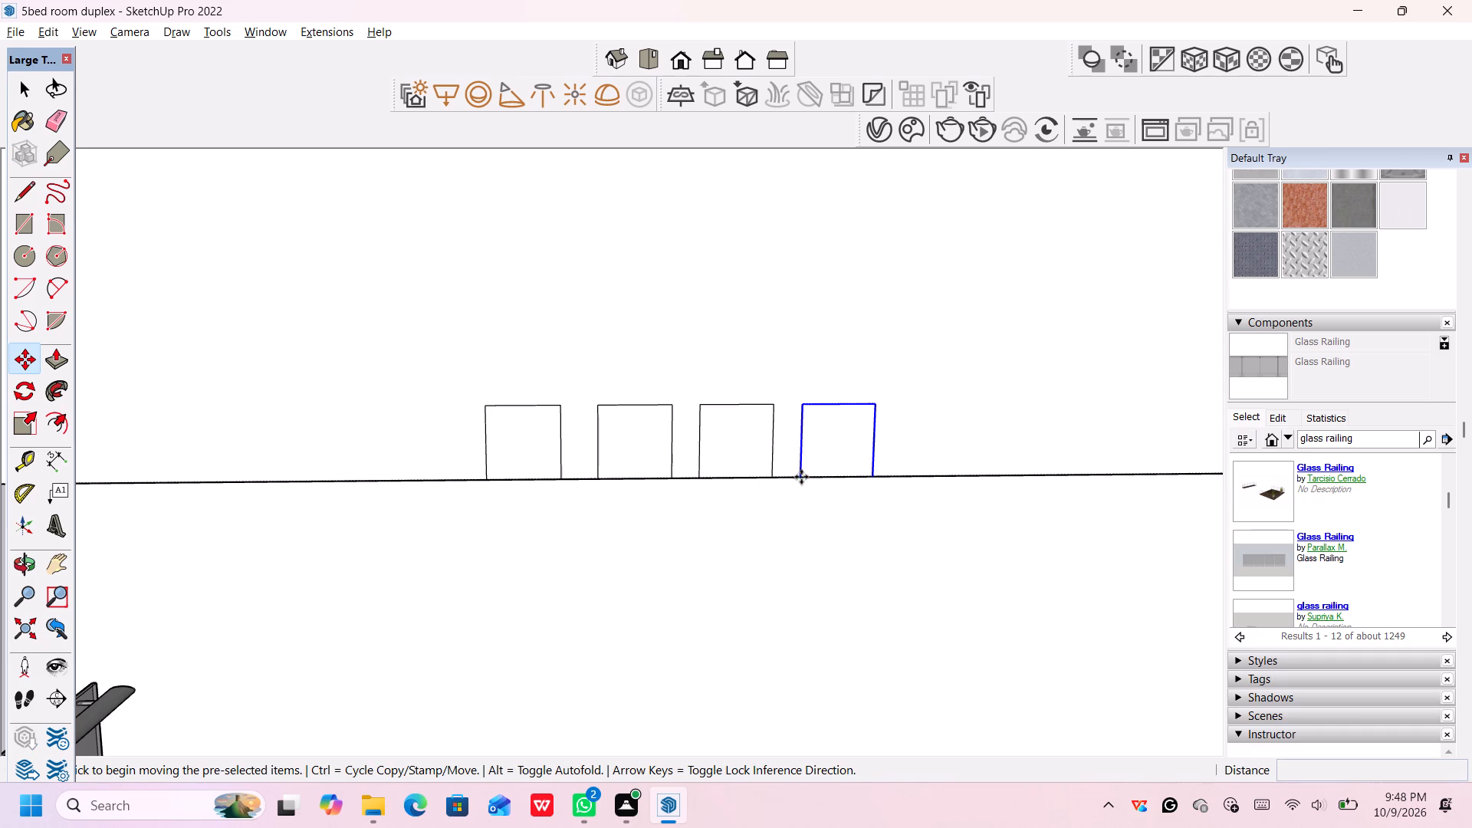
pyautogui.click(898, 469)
# Examine the row of squares on the roof fascia from a distance and close up.
pyautogui.scroll(-4, 925, 480)
pyautogui.middleClick(922, 483)
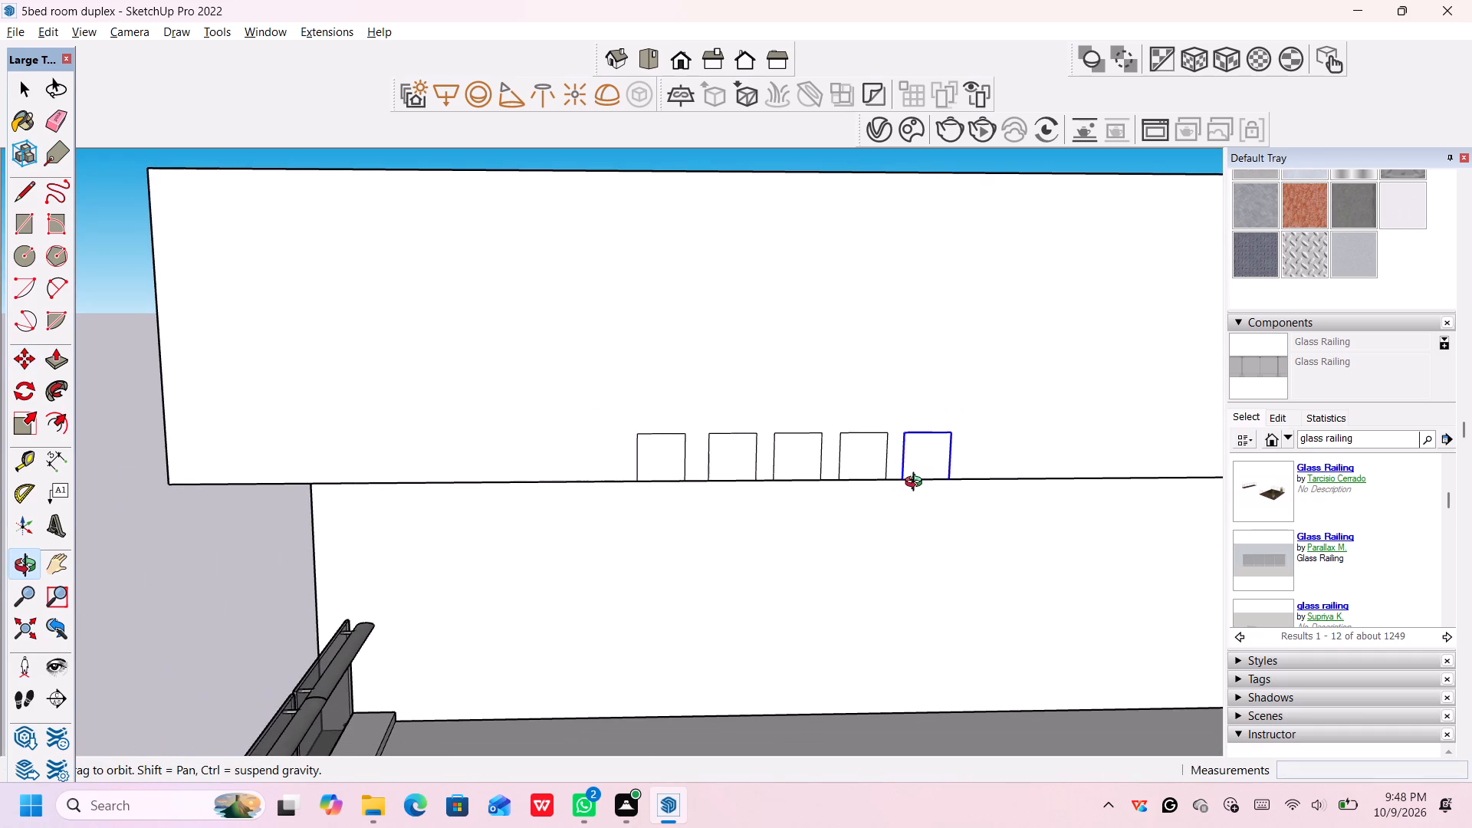
pyautogui.scroll(-20, 921, 484)
pyautogui.moveTo(924, 522); pyautogui.dragTo(926, 513, button='middle')
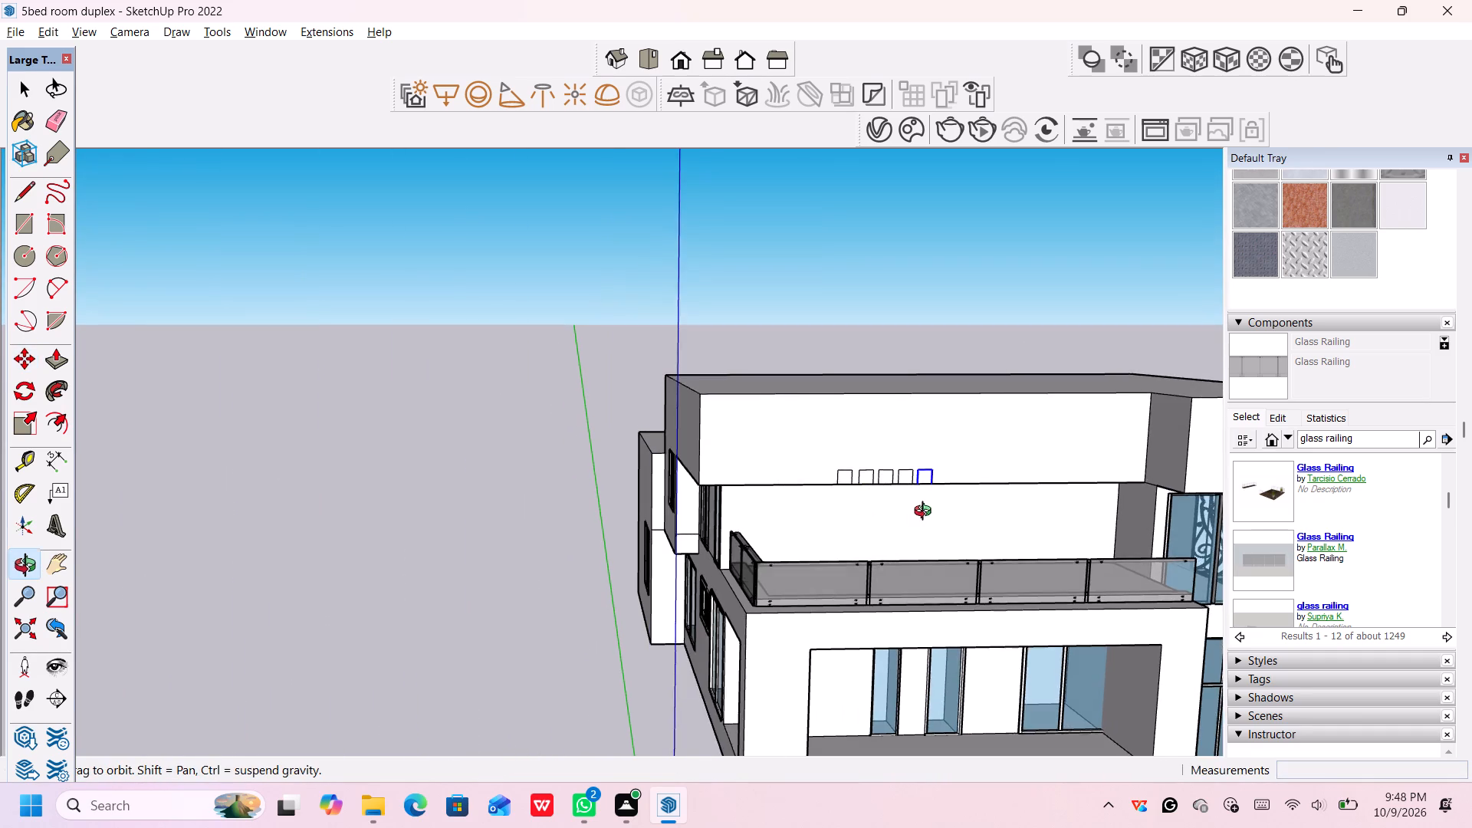
pyautogui.moveTo(926, 513); pyautogui.dragTo(932, 507, button='middle')
pyautogui.scroll(-2, 932, 507)
pyautogui.scroll(3, 932, 507)
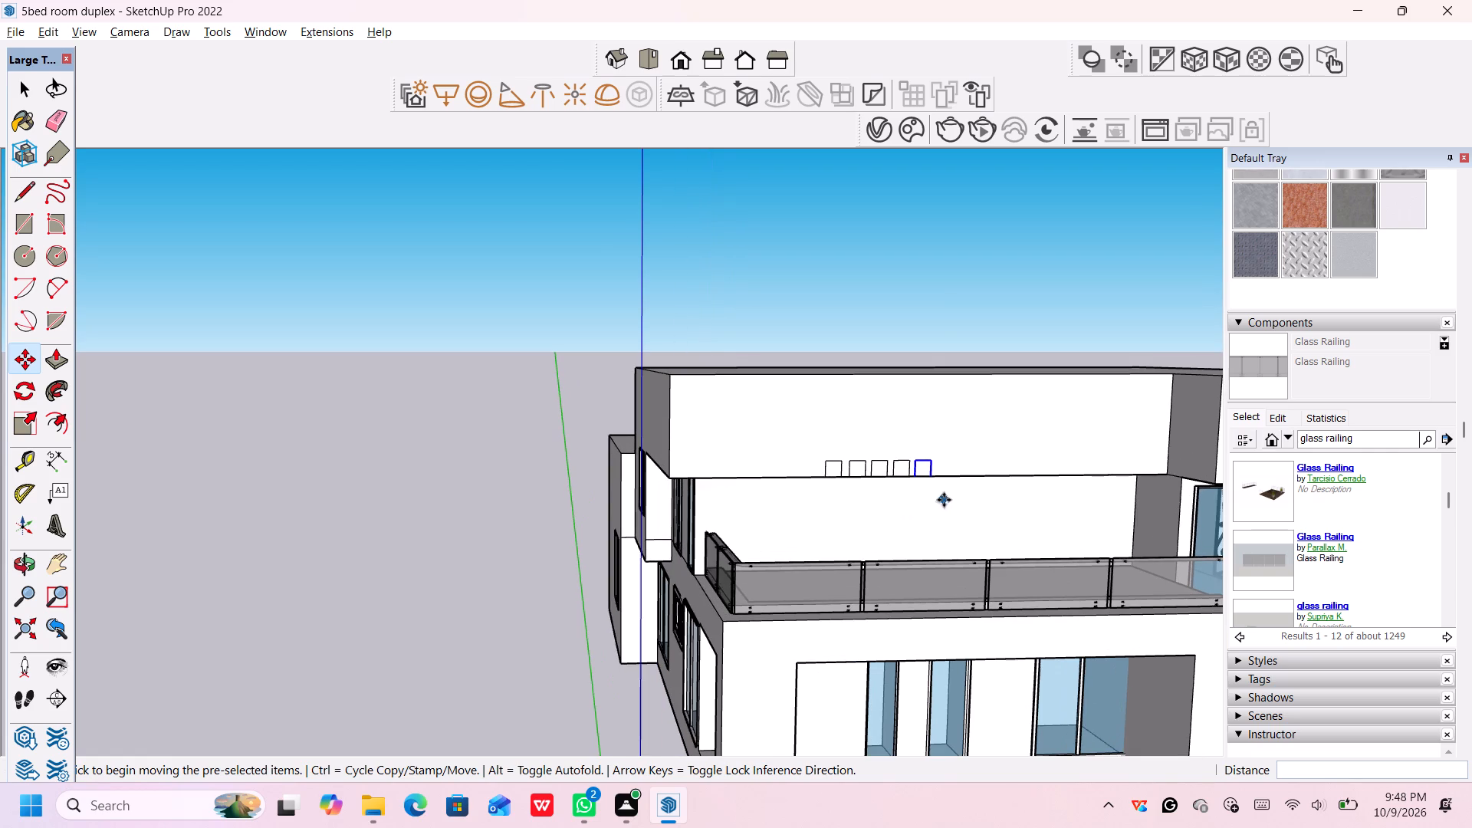
pyautogui.scroll(-2, 946, 496)
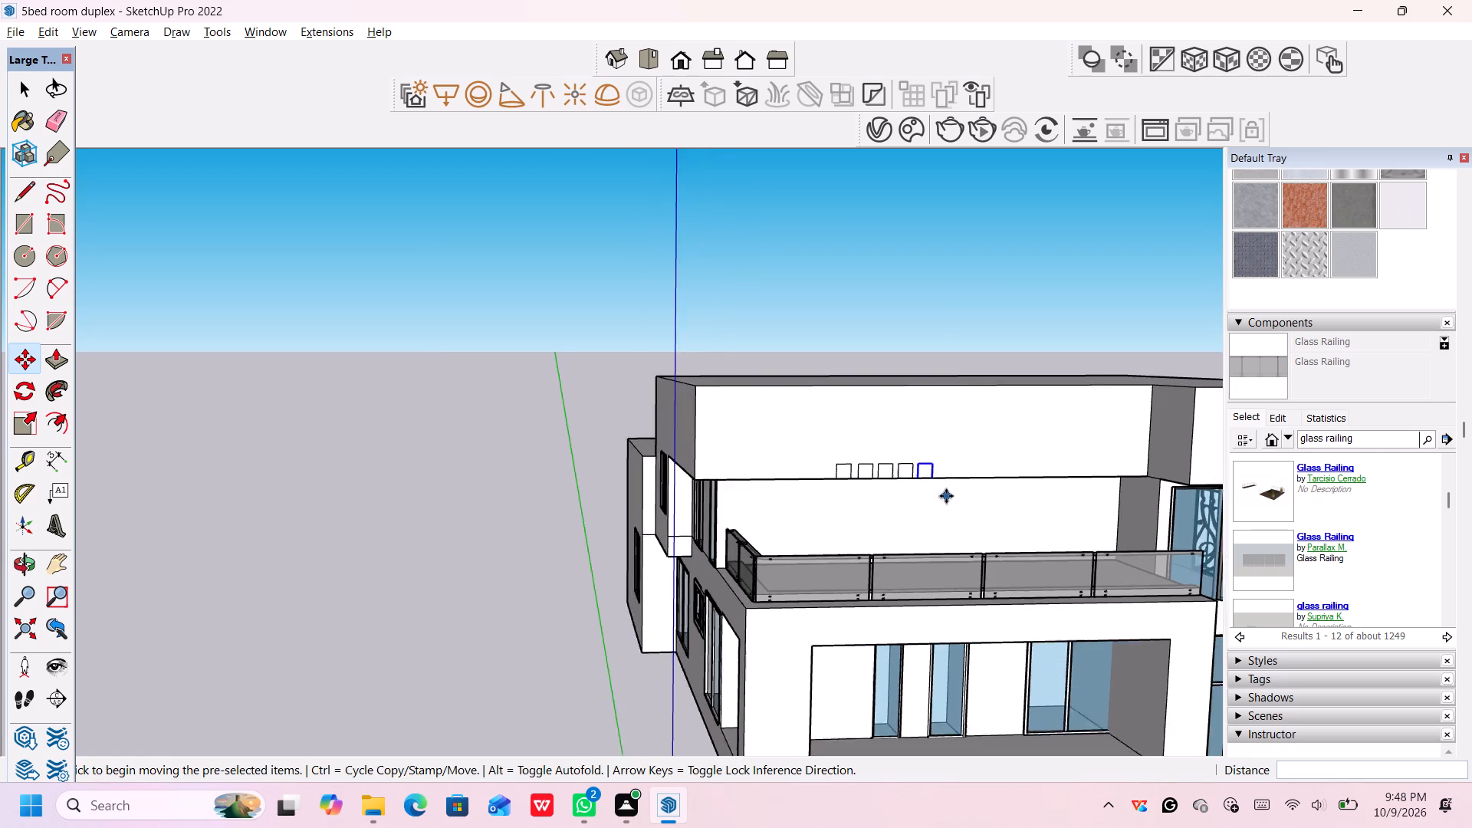
pyautogui.scroll(-13, 946, 496)
pyautogui.moveTo(902, 557); pyautogui.dragTo(905, 557, button='middle')
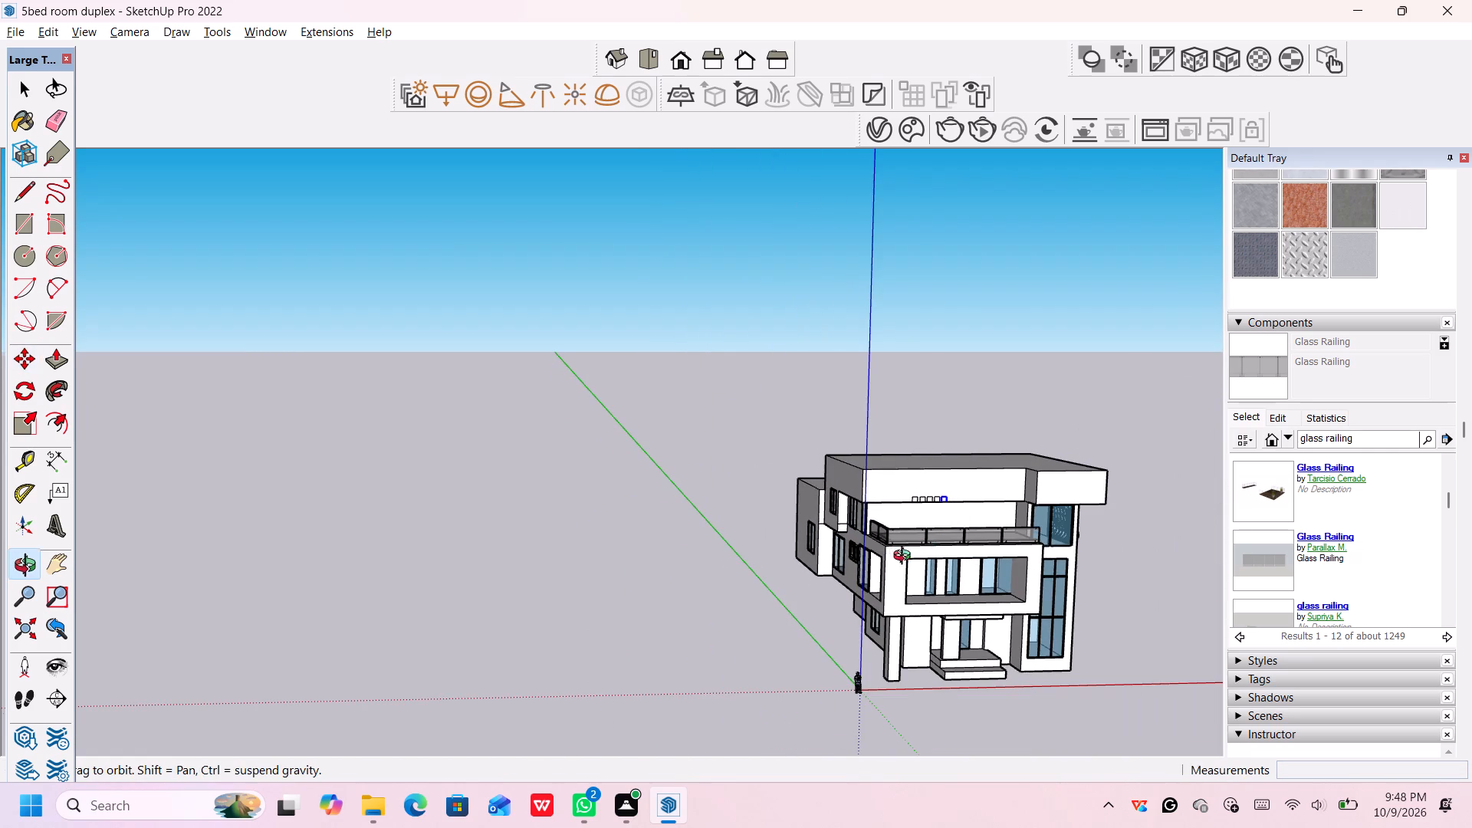
pyautogui.moveTo(905, 557); pyautogui.dragTo(968, 538, button='middle')
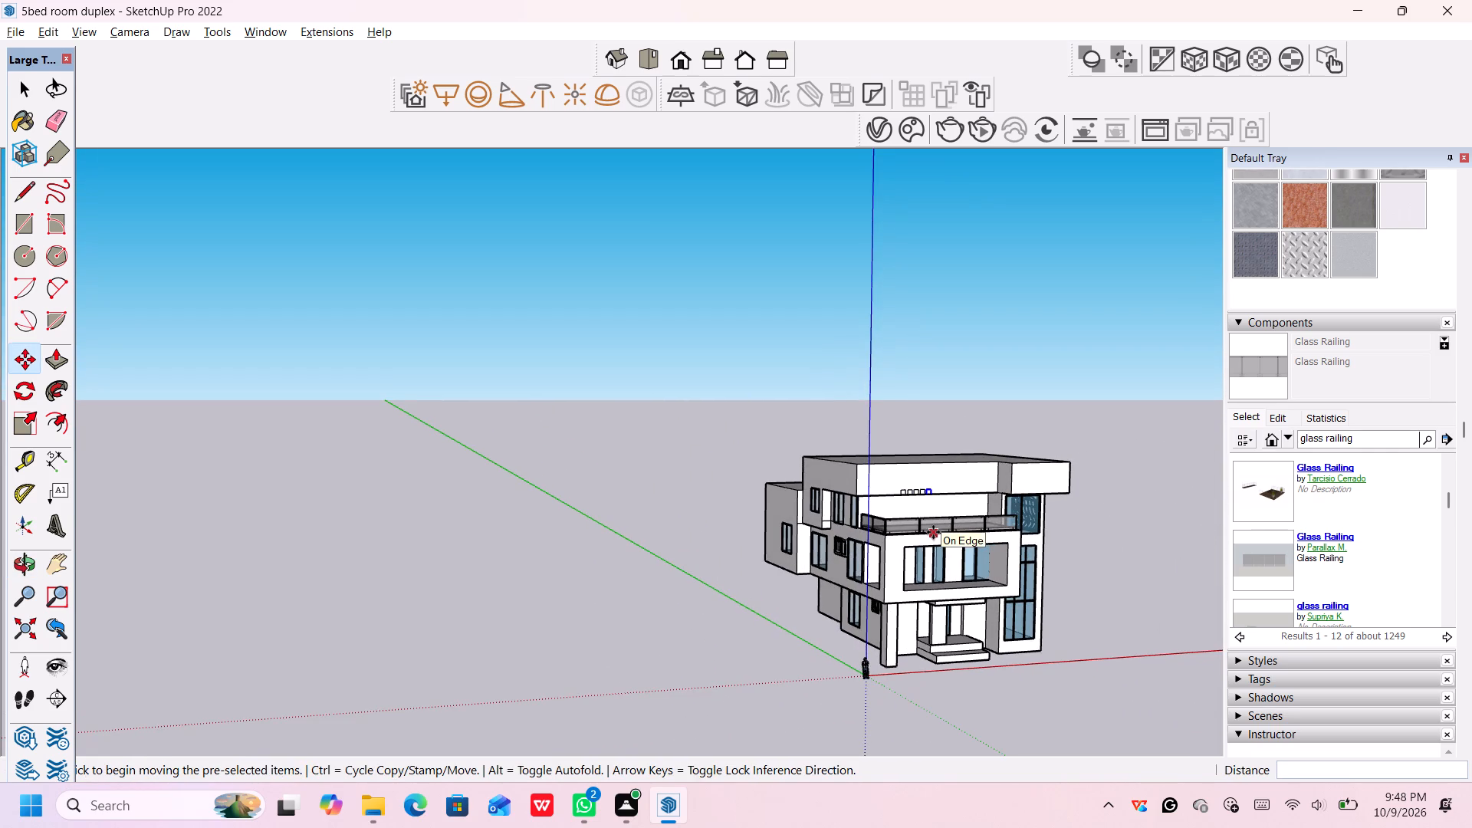
pyautogui.scroll(11, 933, 526)
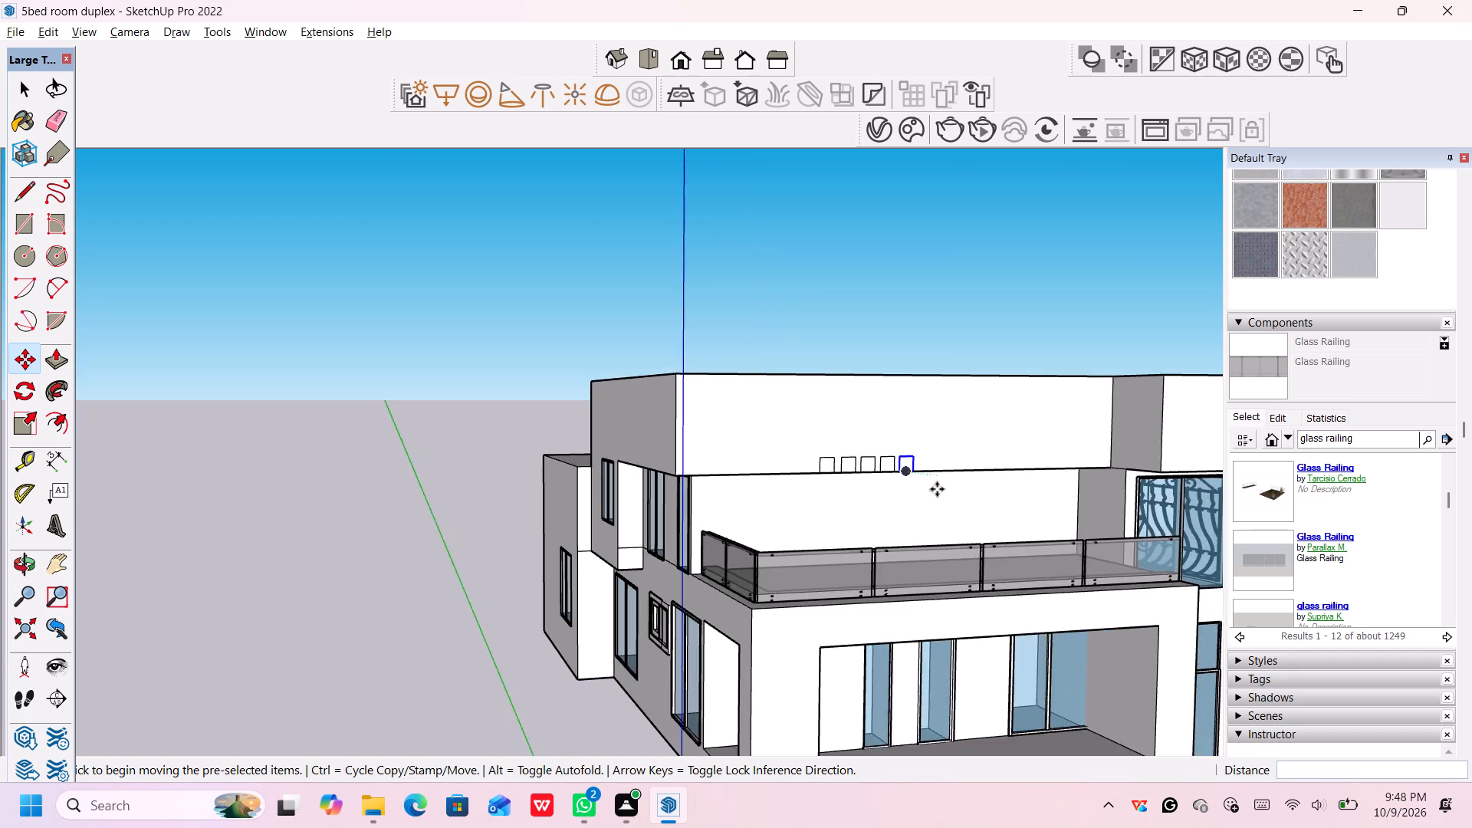
pyautogui.scroll(5, 936, 489)
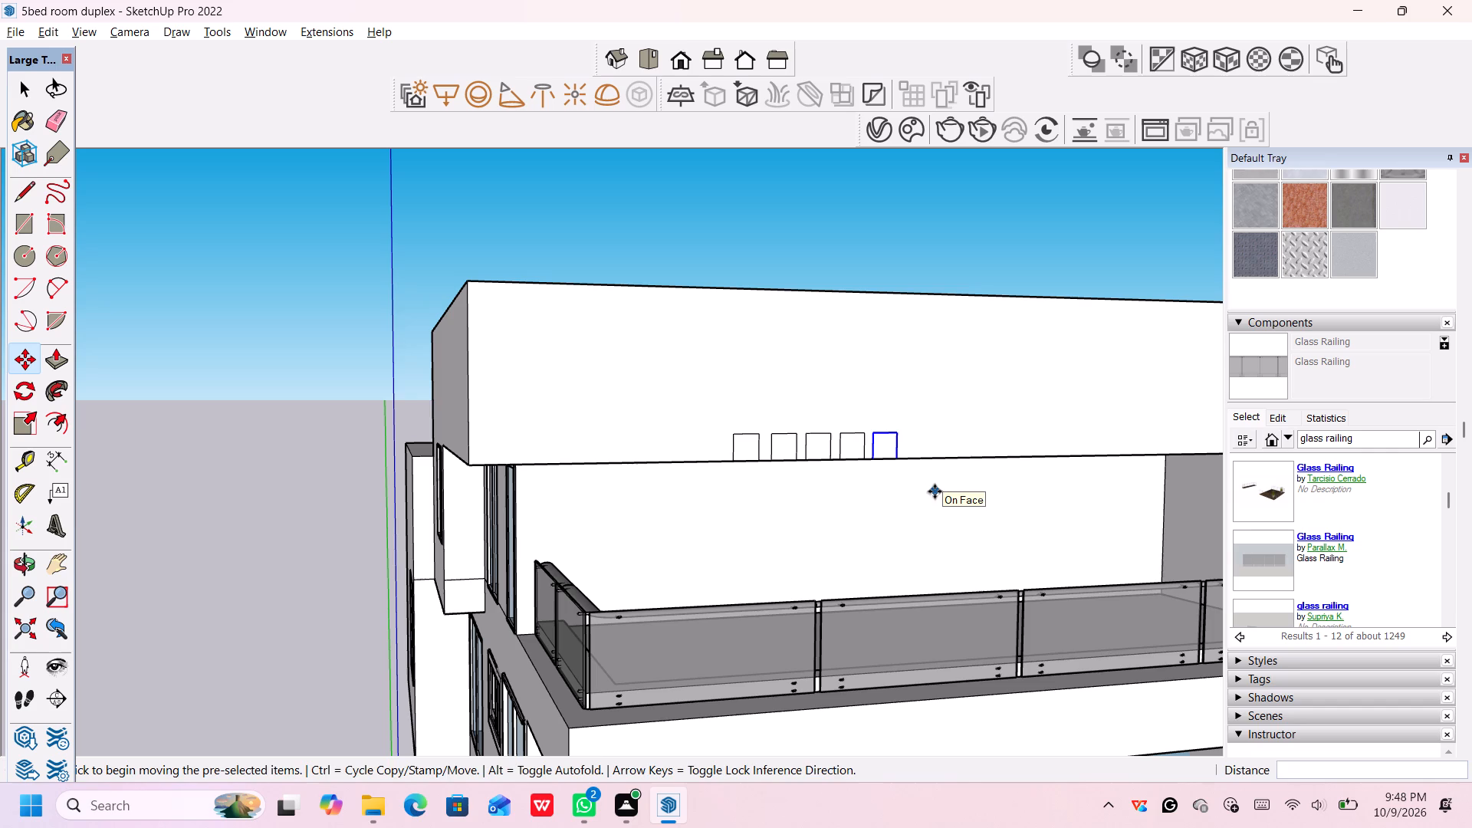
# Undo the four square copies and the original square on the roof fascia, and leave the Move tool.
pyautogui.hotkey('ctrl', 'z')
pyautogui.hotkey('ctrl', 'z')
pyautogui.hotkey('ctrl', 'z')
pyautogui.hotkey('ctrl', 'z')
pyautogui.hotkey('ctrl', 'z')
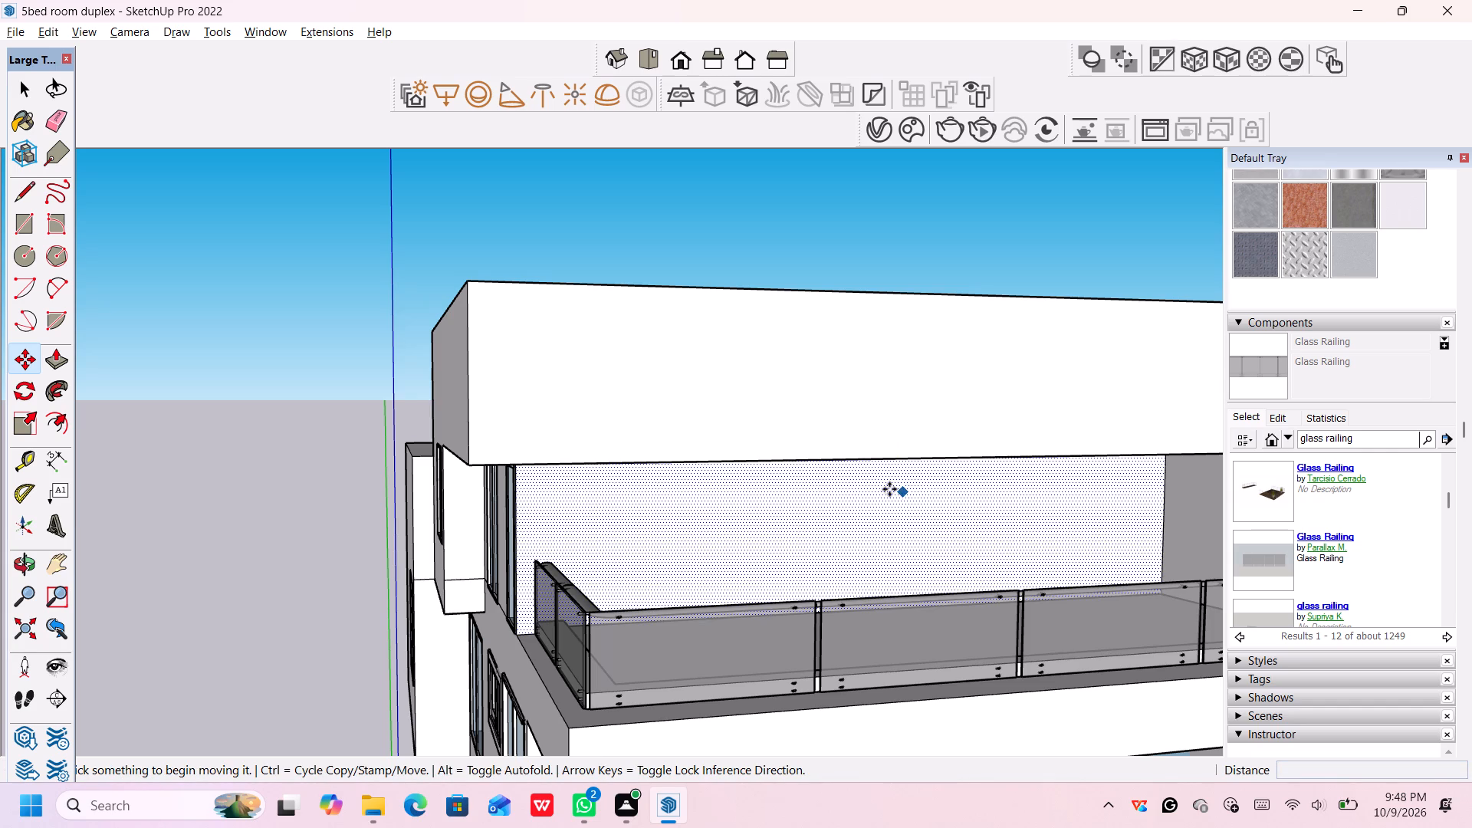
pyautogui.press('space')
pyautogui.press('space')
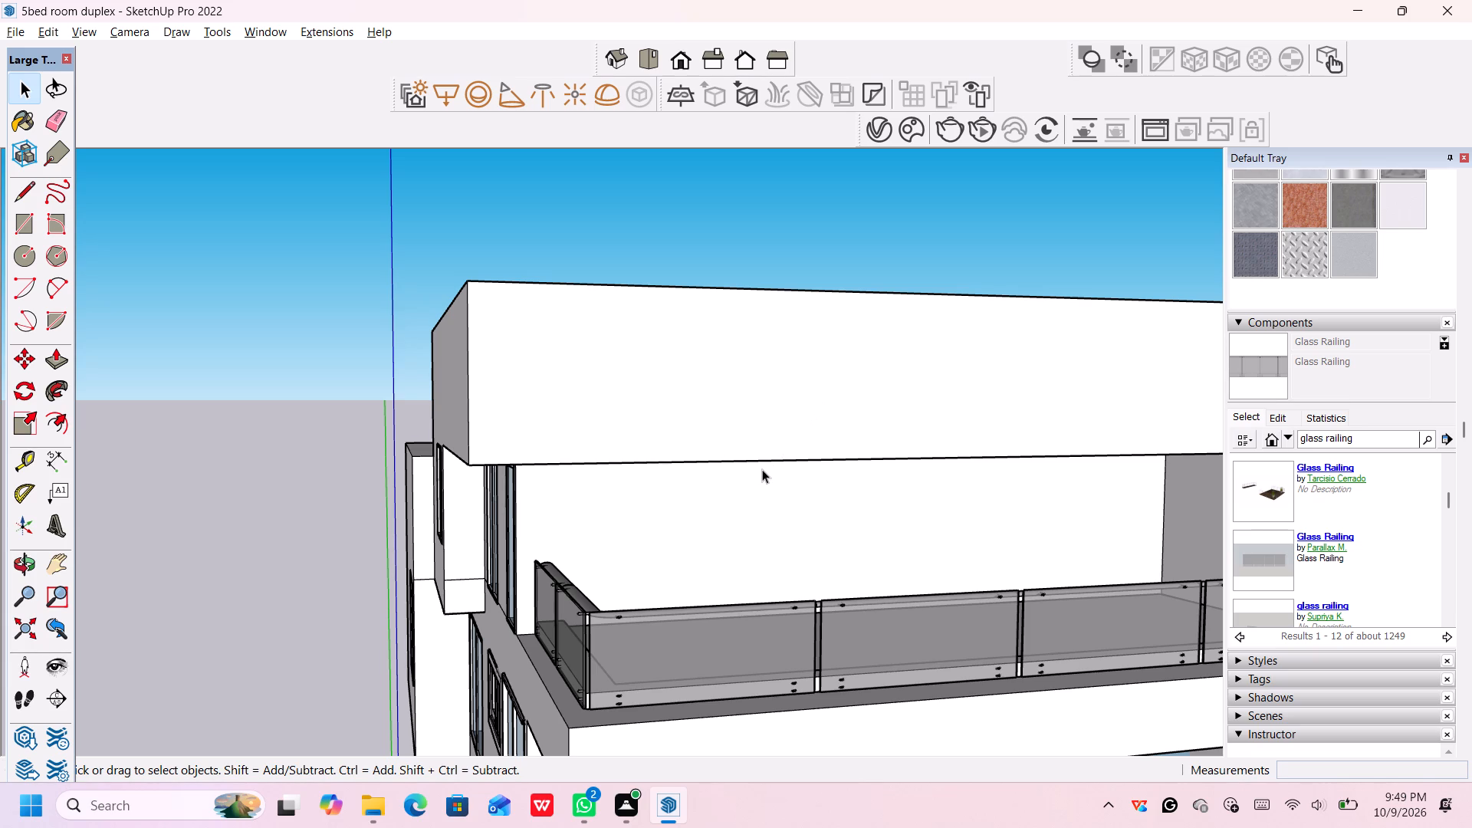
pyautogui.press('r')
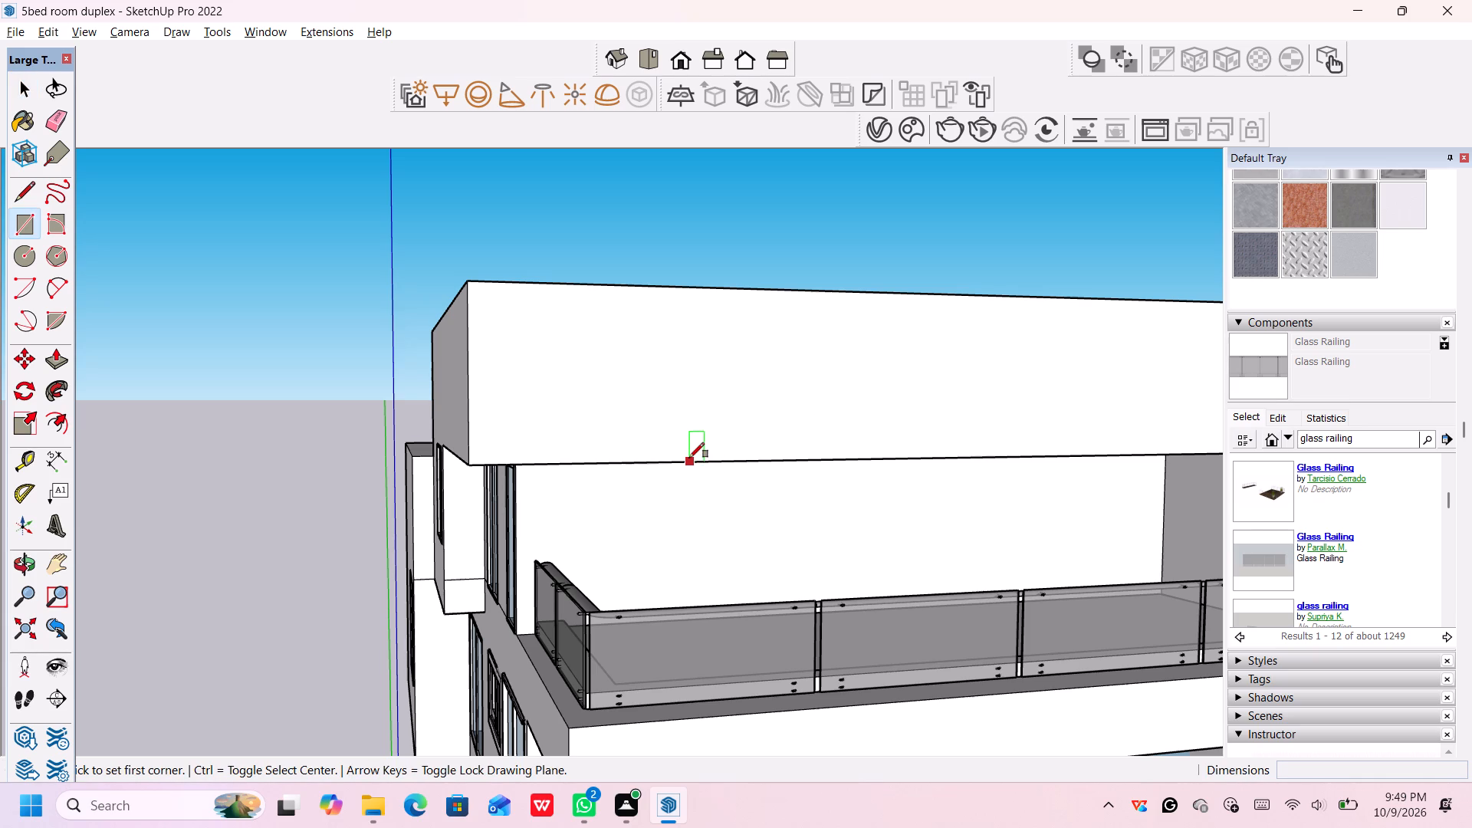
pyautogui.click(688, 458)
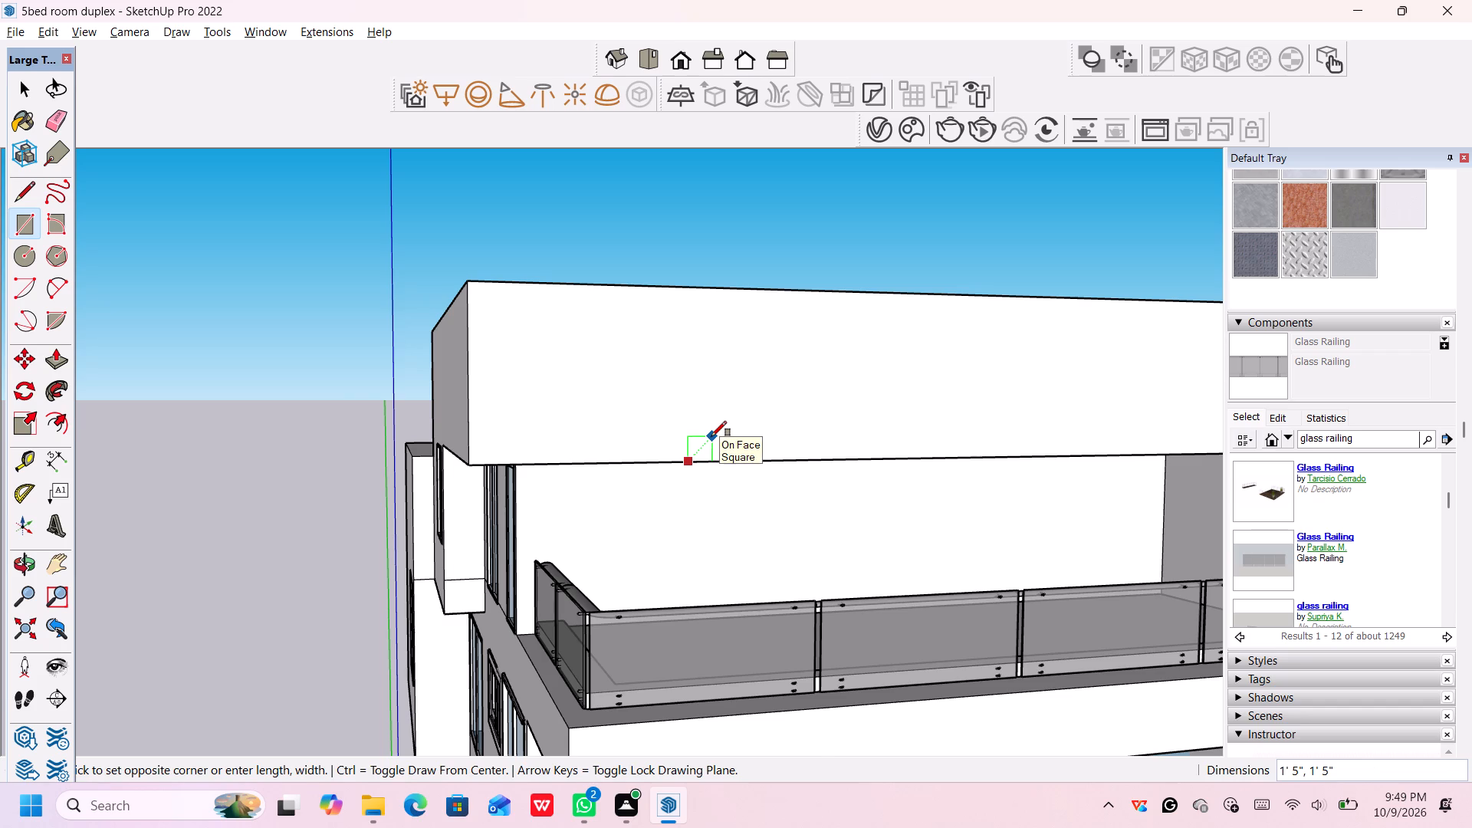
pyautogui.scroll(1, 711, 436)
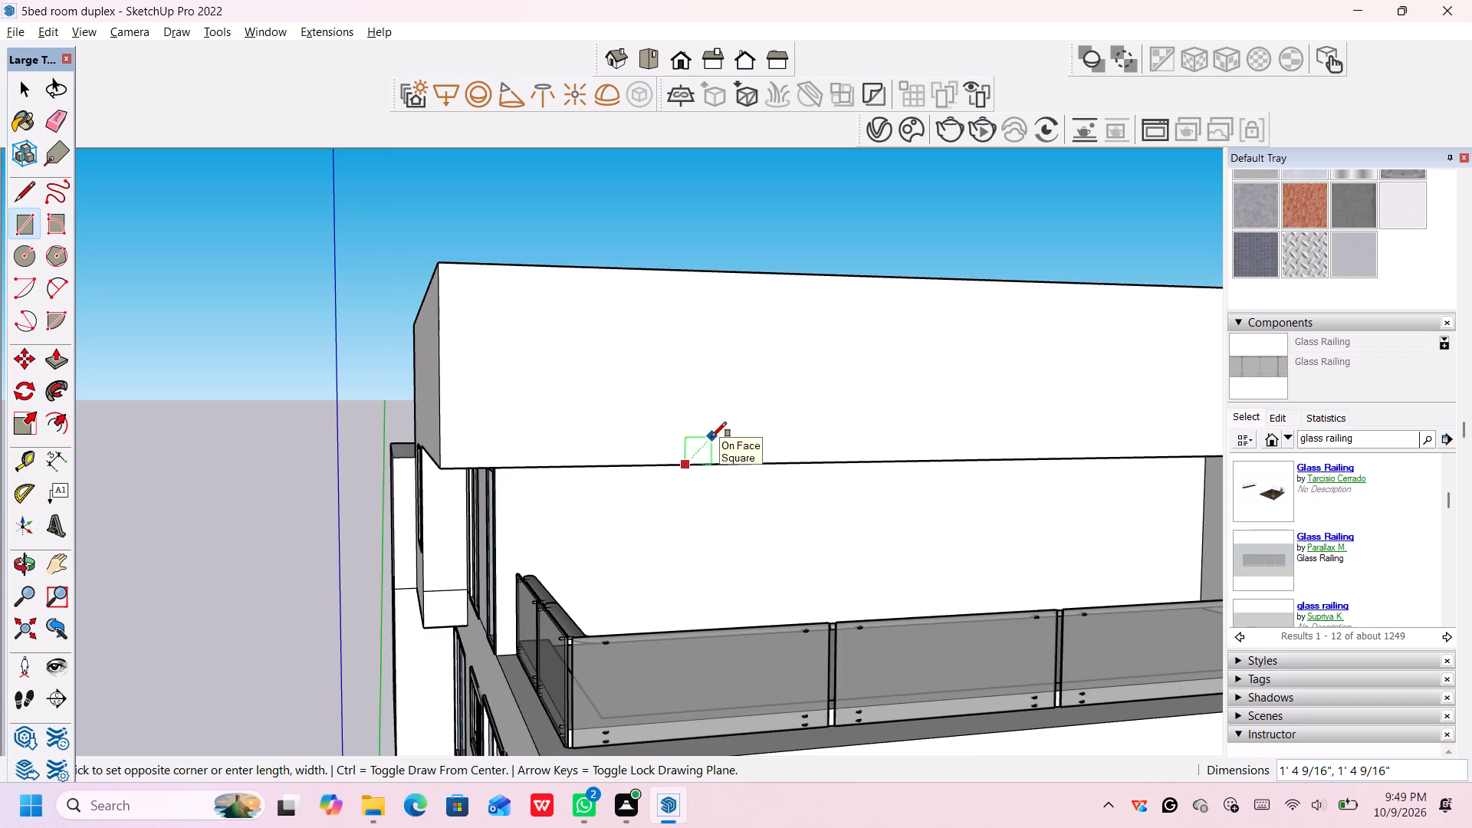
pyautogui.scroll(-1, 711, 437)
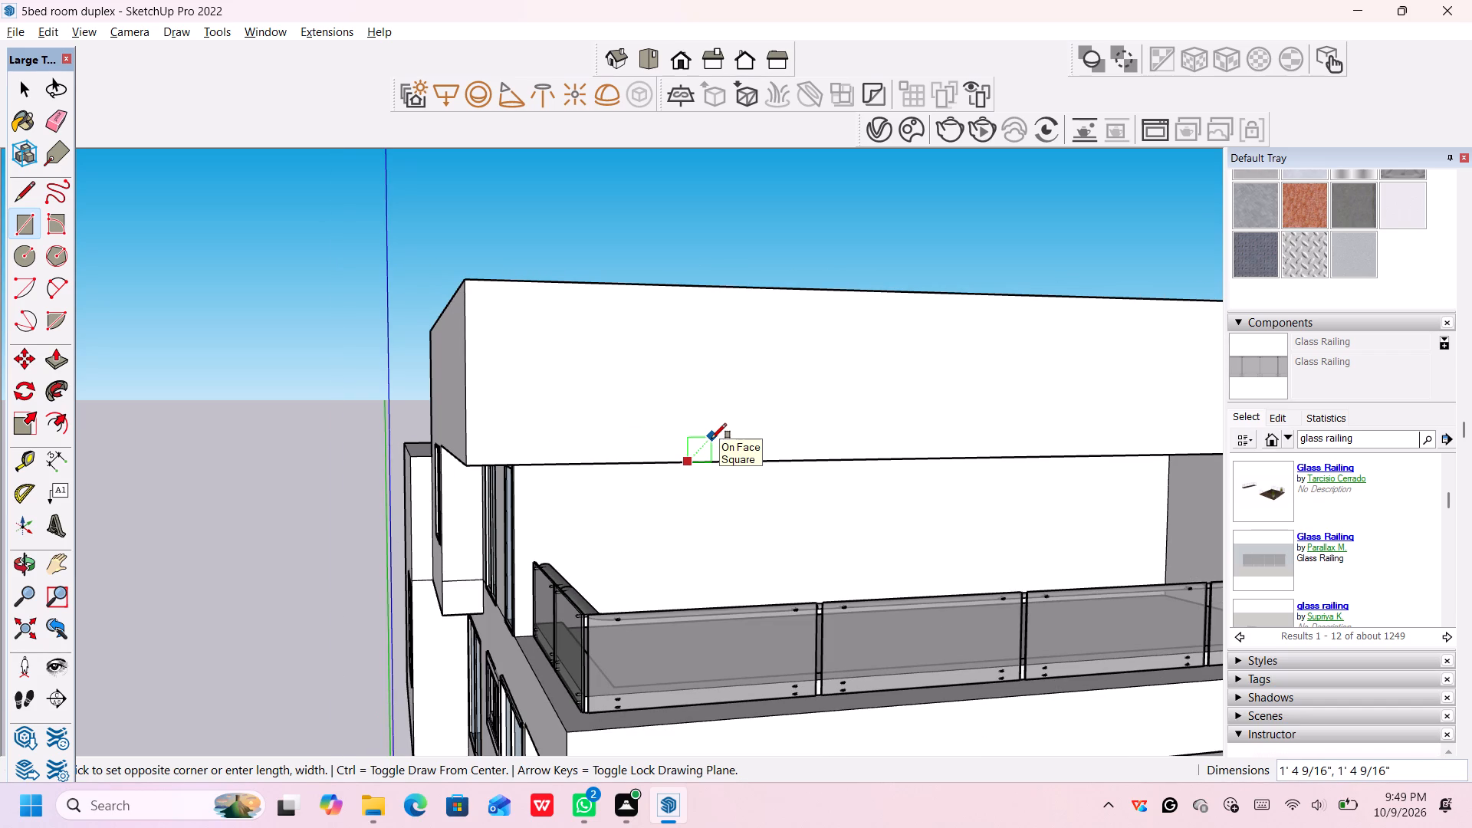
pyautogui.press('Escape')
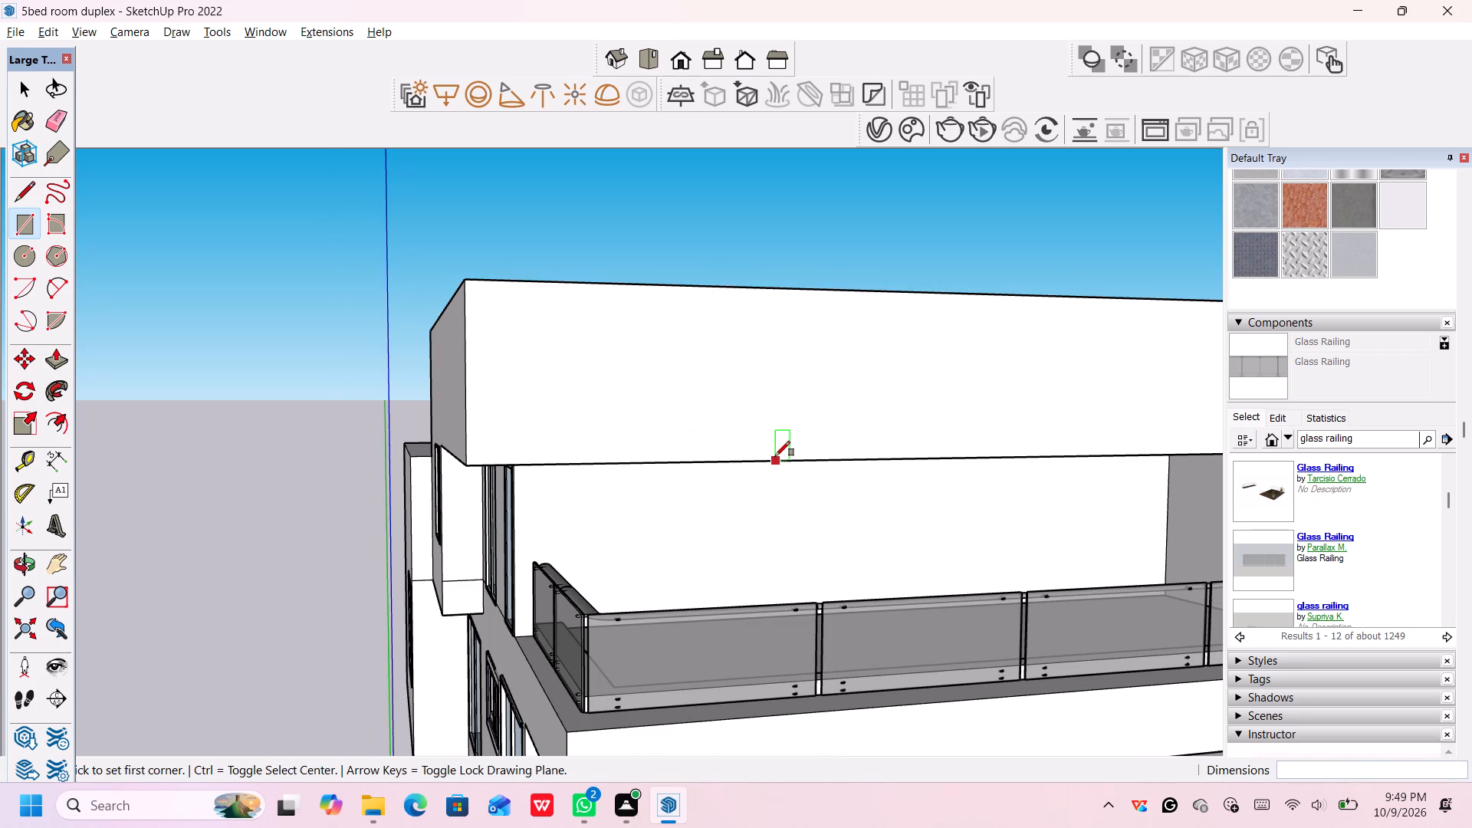
# Draw a square of about 10" by 10" on the roof fascia above the terrace, resting on the fascia's bottom edge.
pyautogui.scroll(-8, 777, 456)
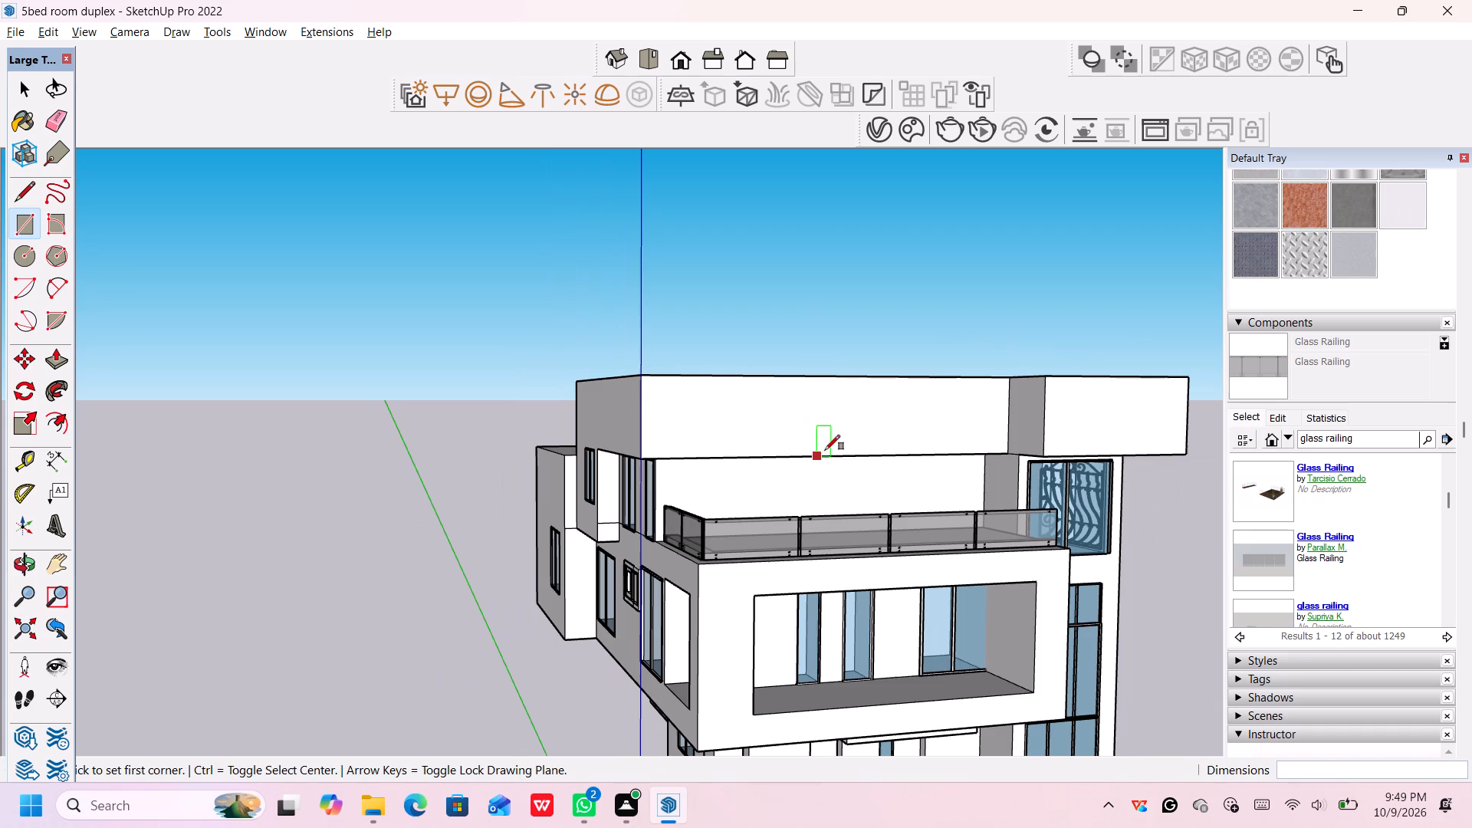
pyautogui.scroll(1, 824, 450)
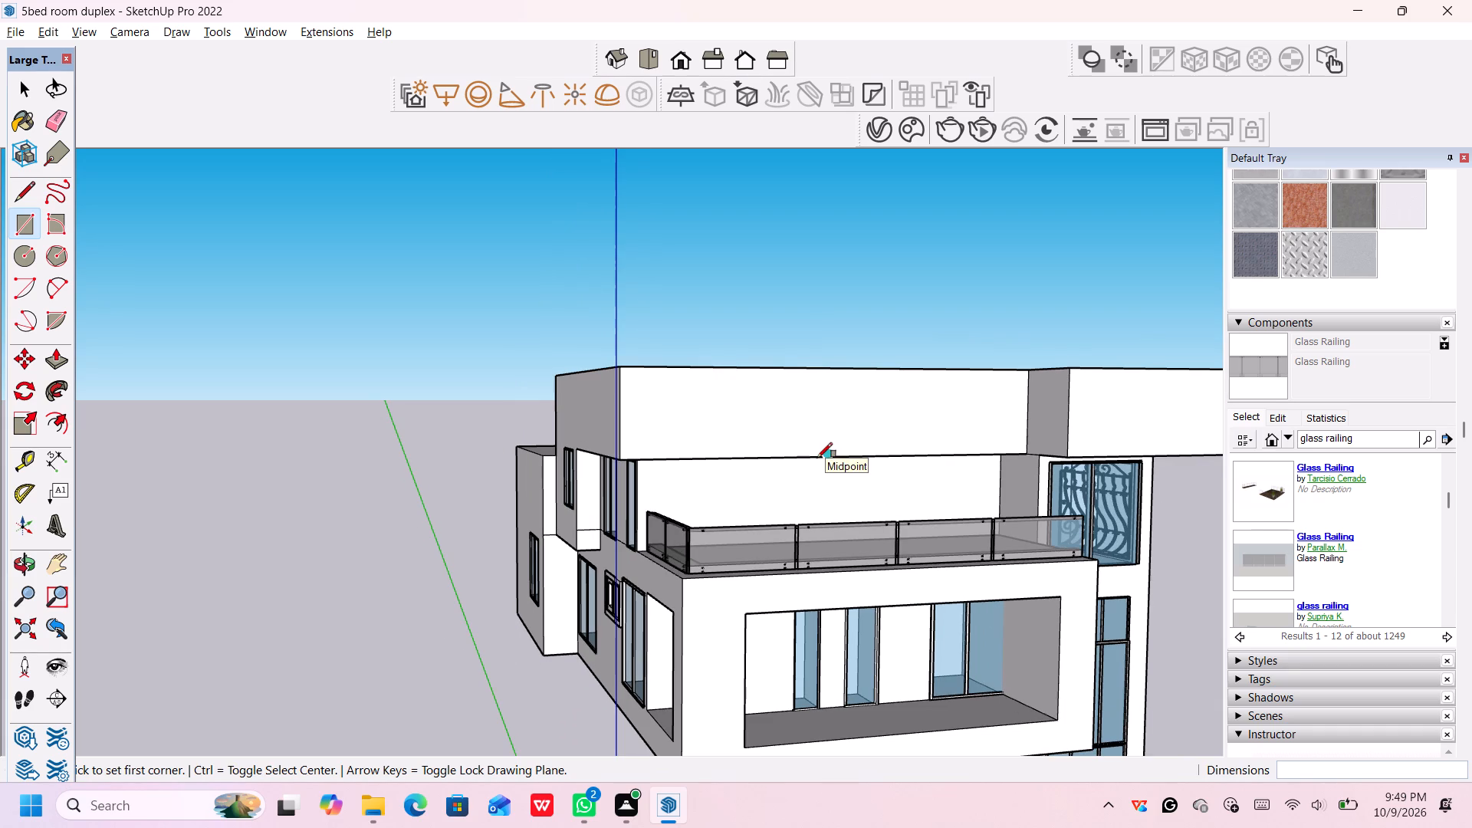
pyautogui.click(767, 460)
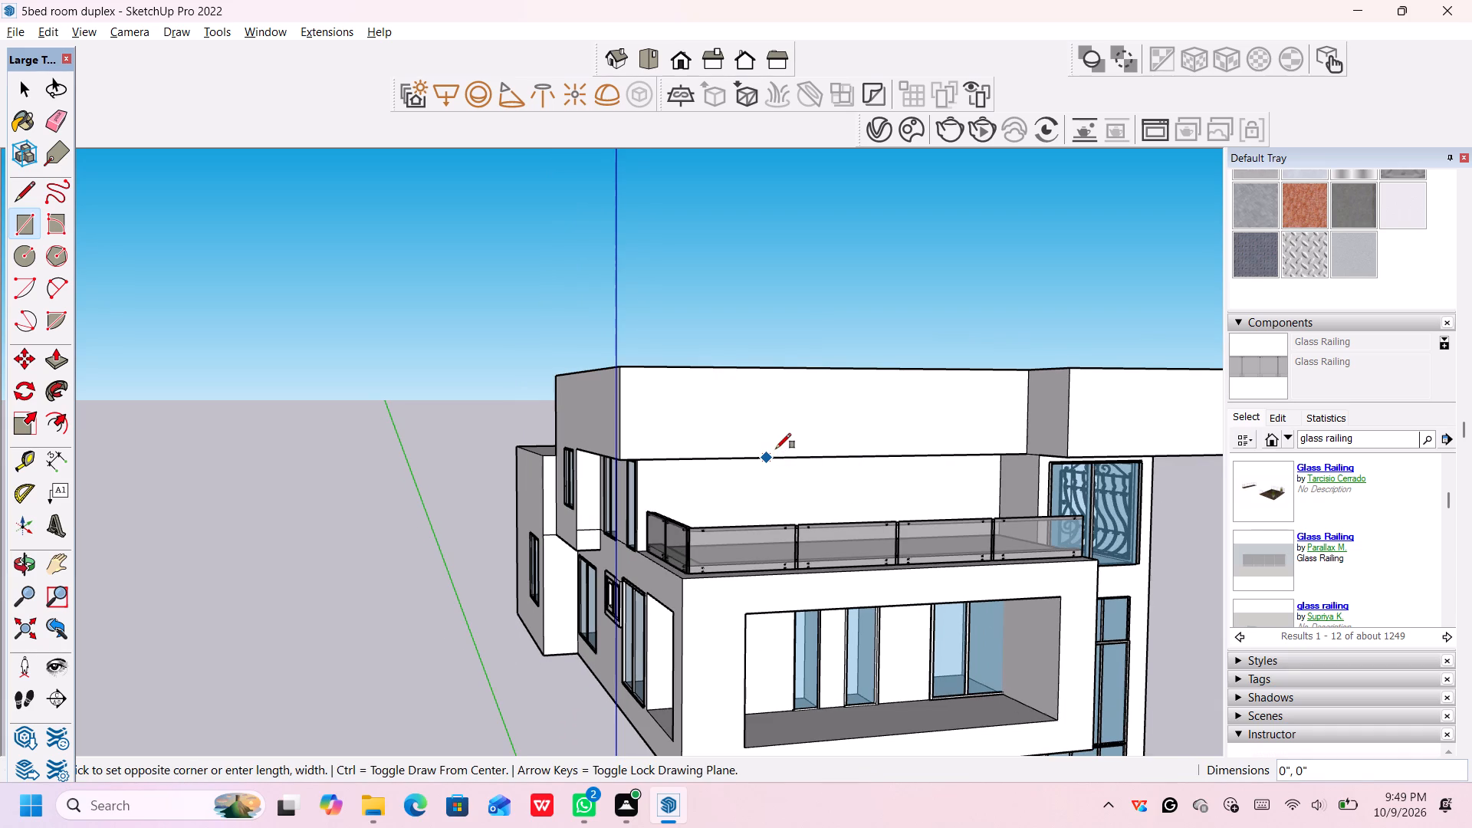
pyautogui.scroll(3, 776, 449)
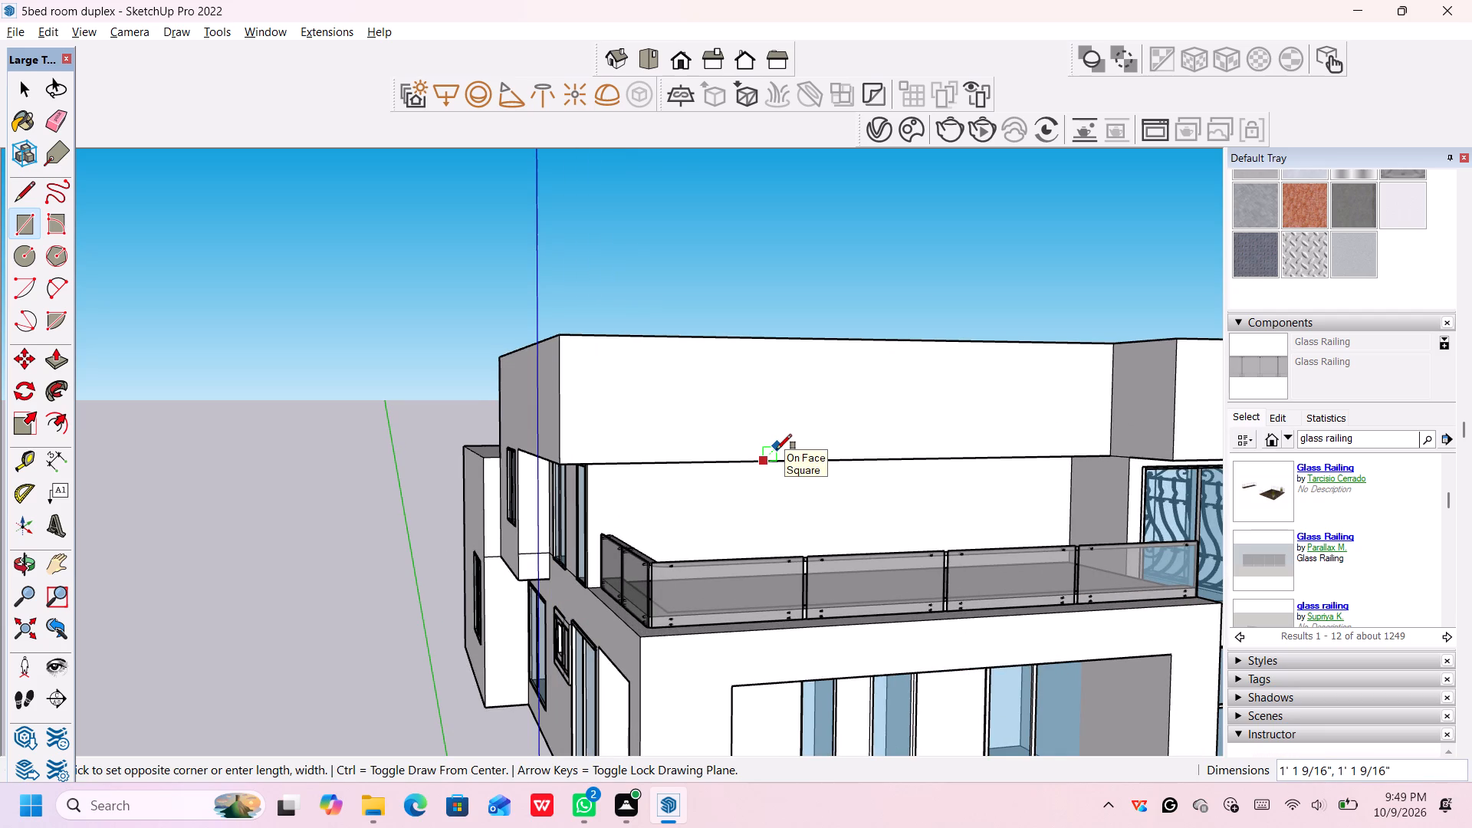
pyautogui.scroll(4, 777, 449)
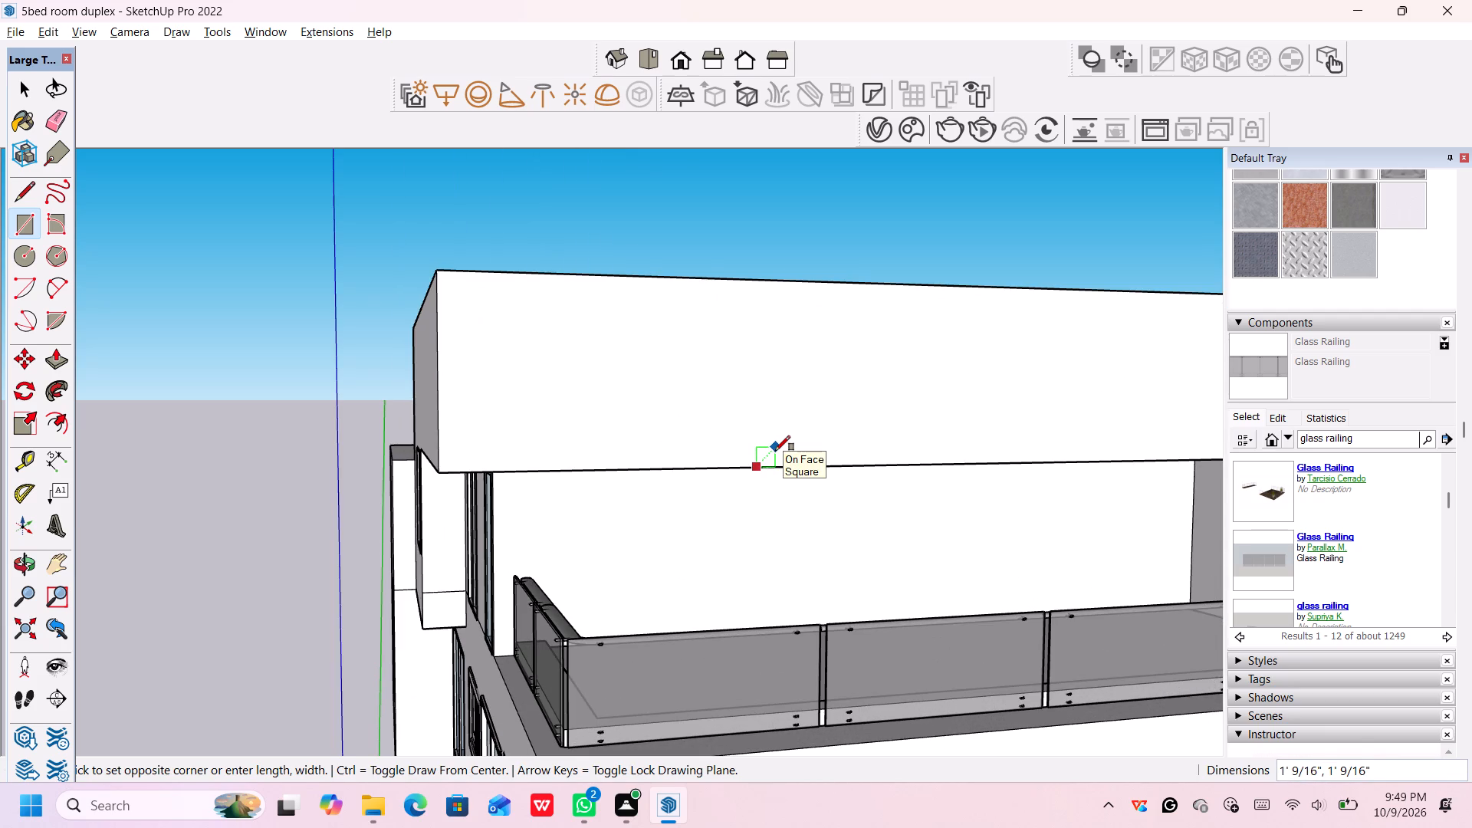
pyautogui.scroll(1, 771, 452)
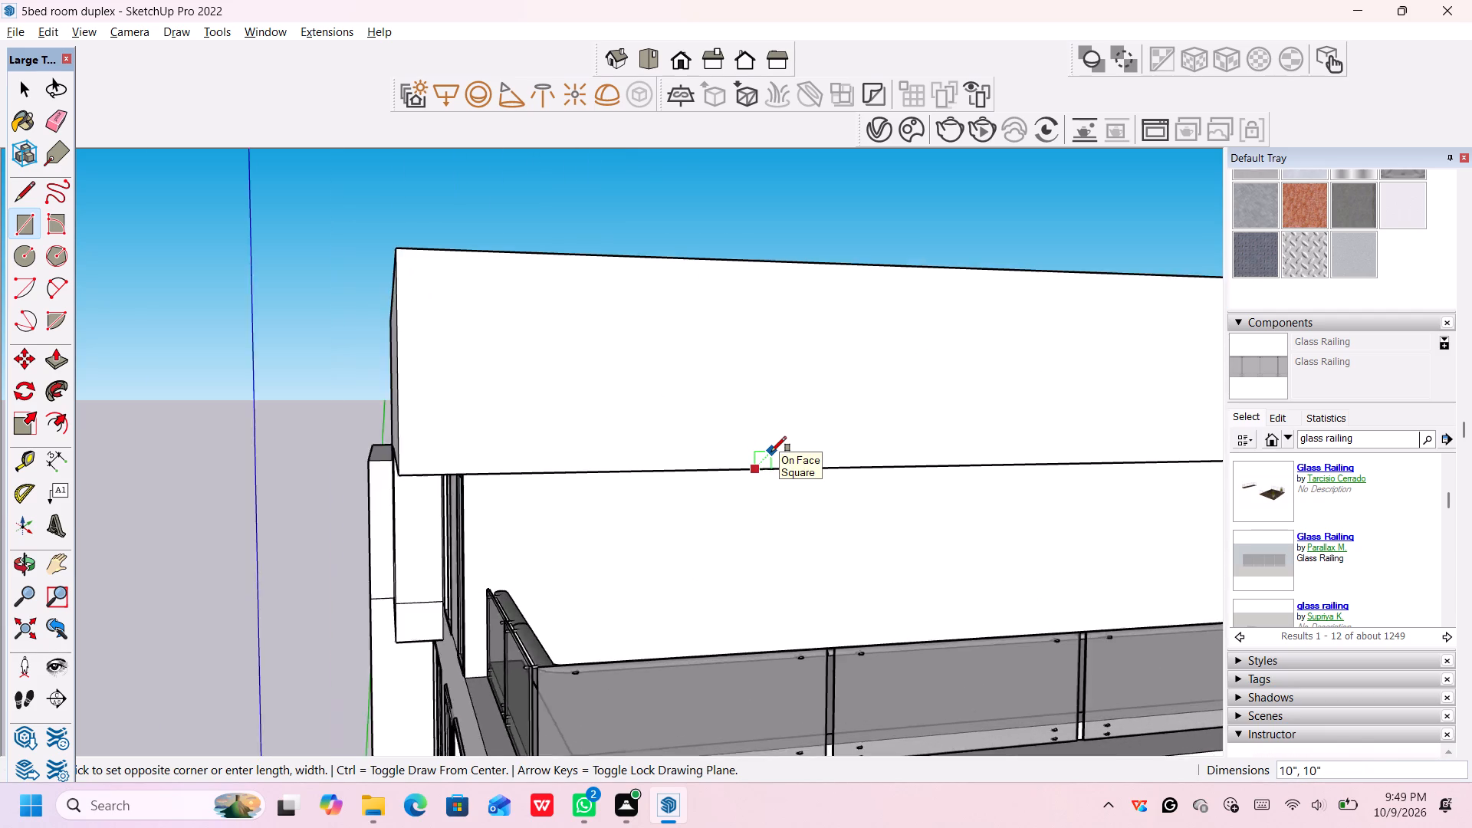
pyautogui.scroll(2, 771, 452)
pyautogui.click(771, 452)
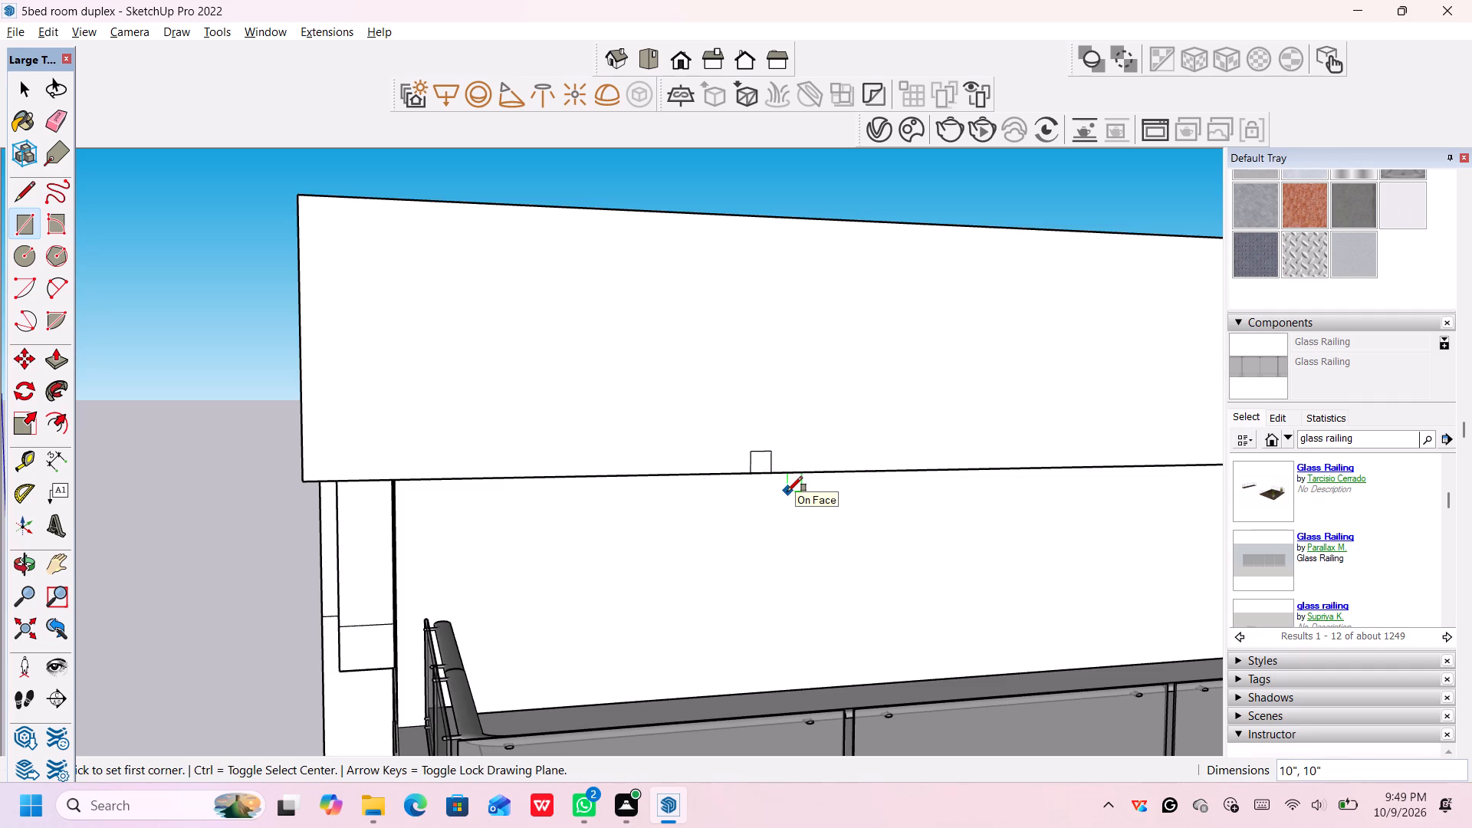
pyautogui.press('Escape')
pyautogui.press('space')
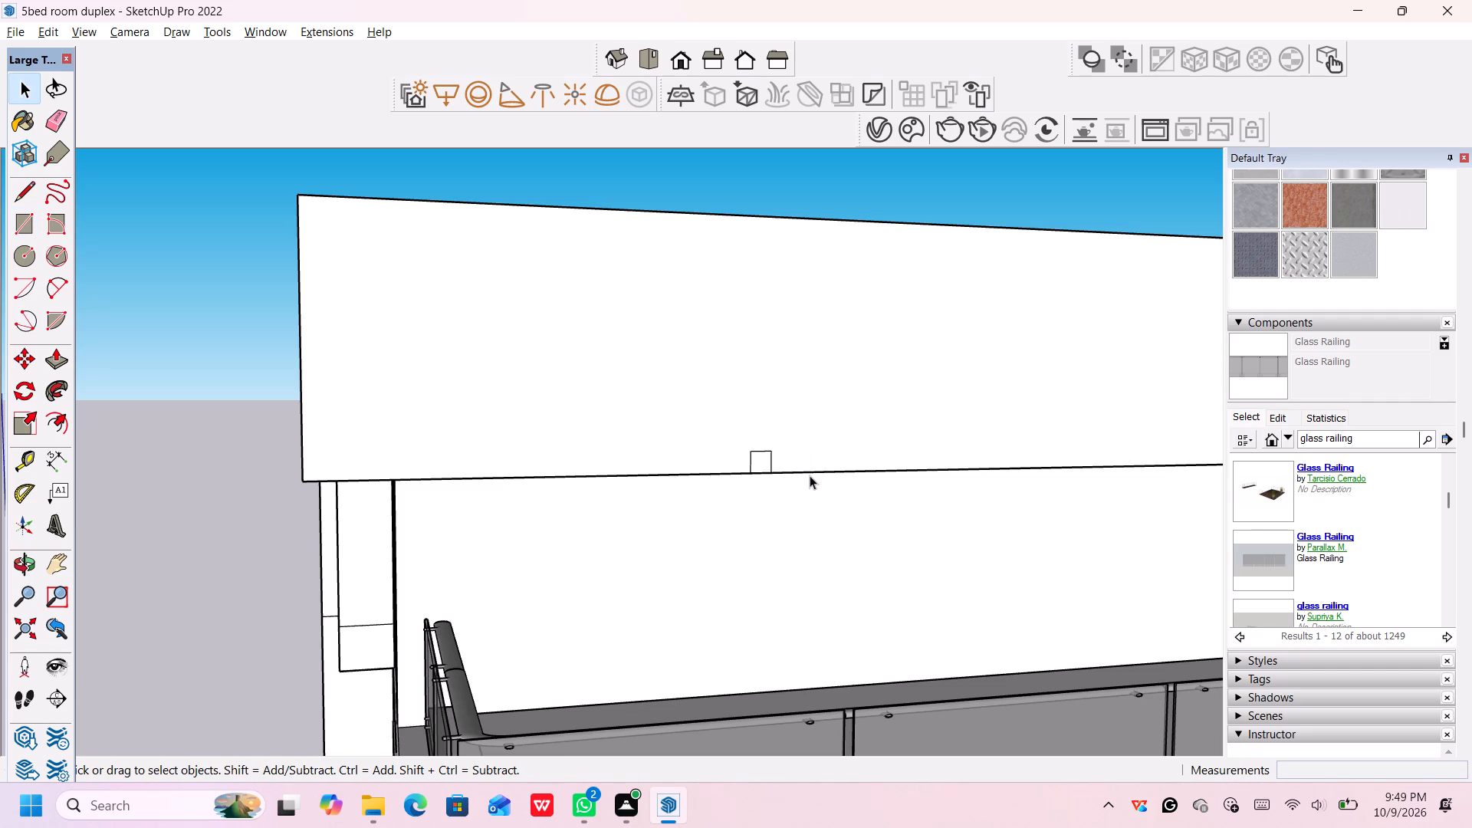
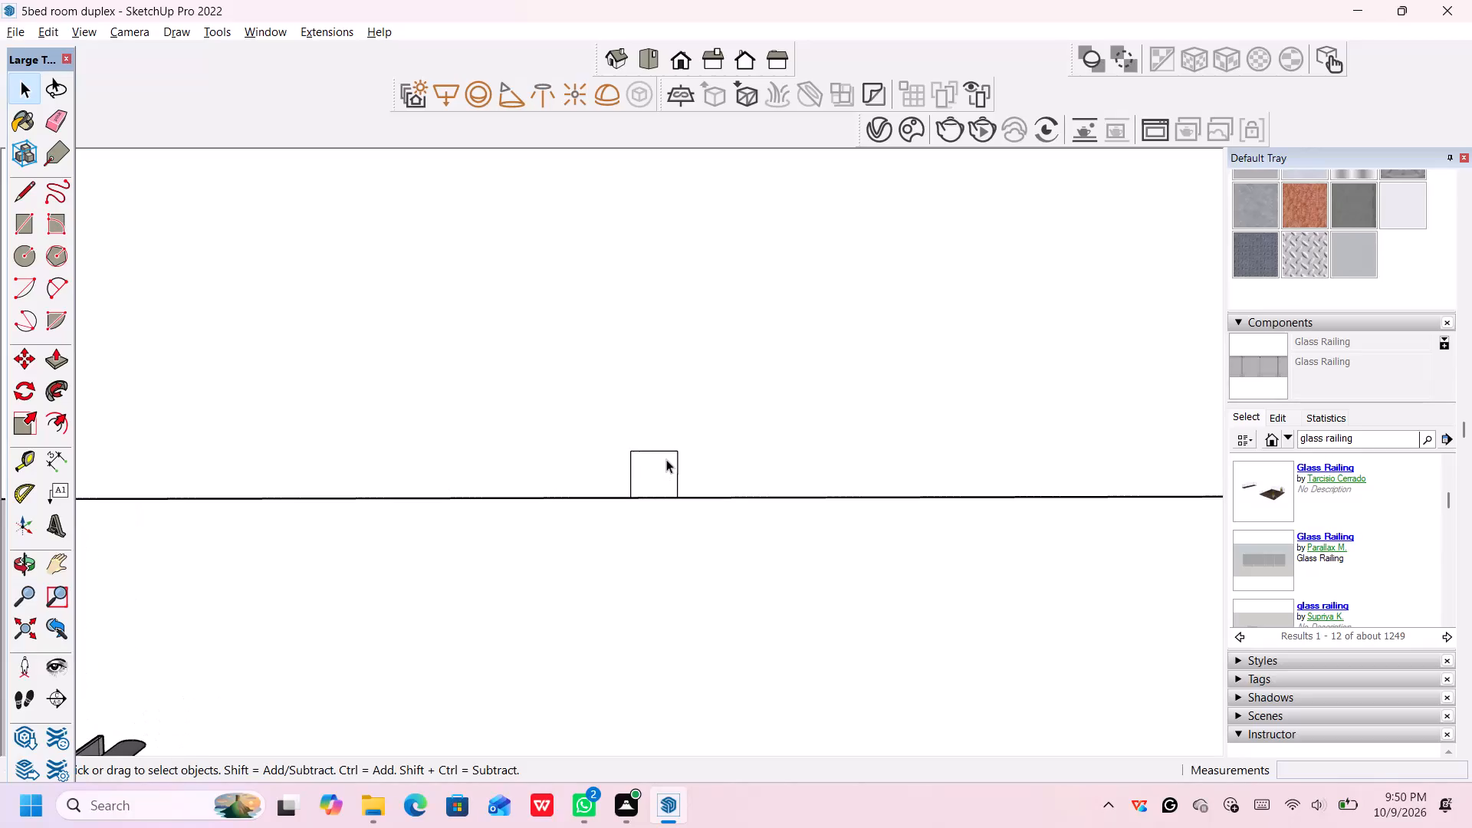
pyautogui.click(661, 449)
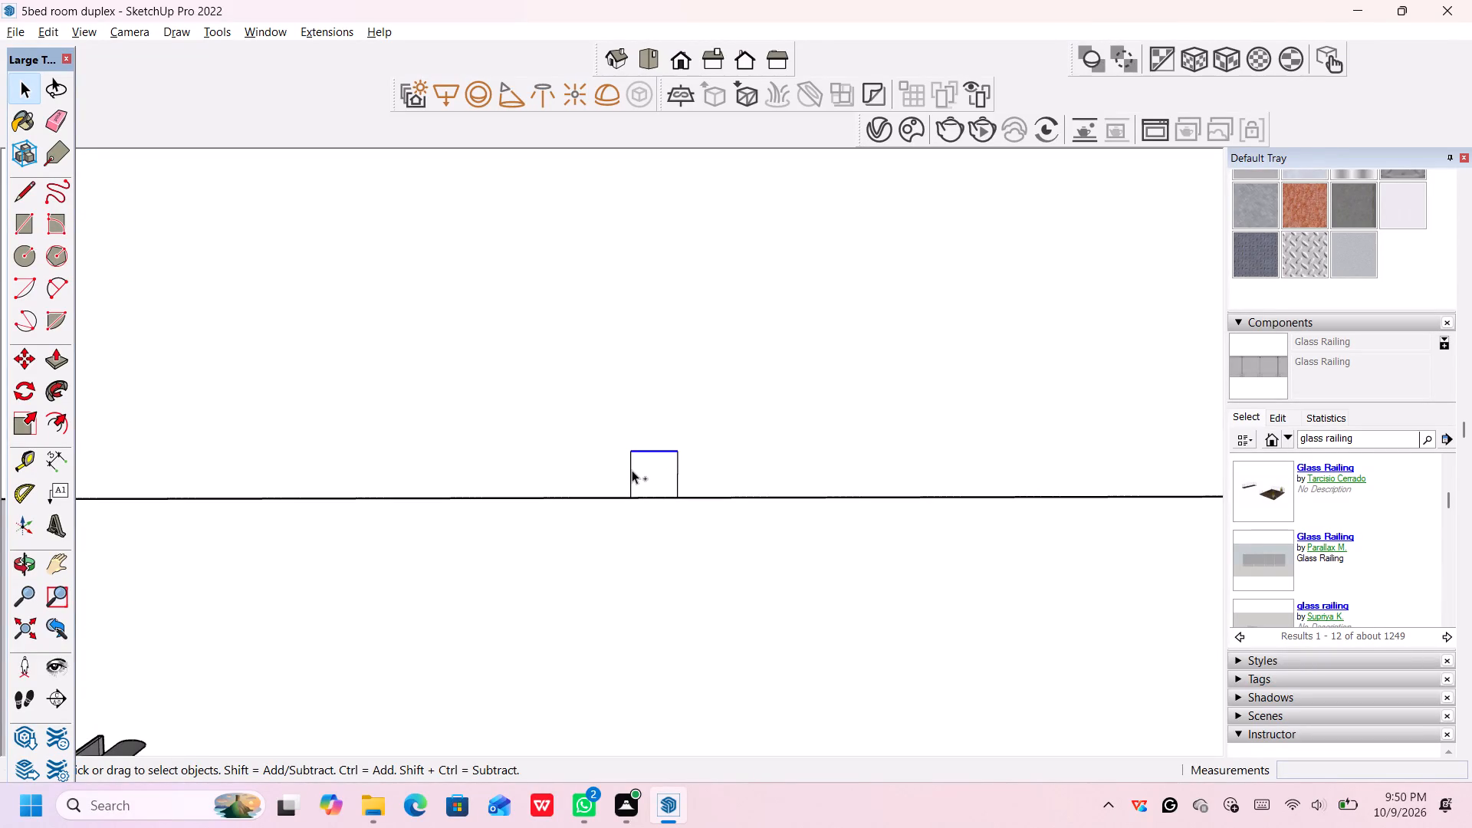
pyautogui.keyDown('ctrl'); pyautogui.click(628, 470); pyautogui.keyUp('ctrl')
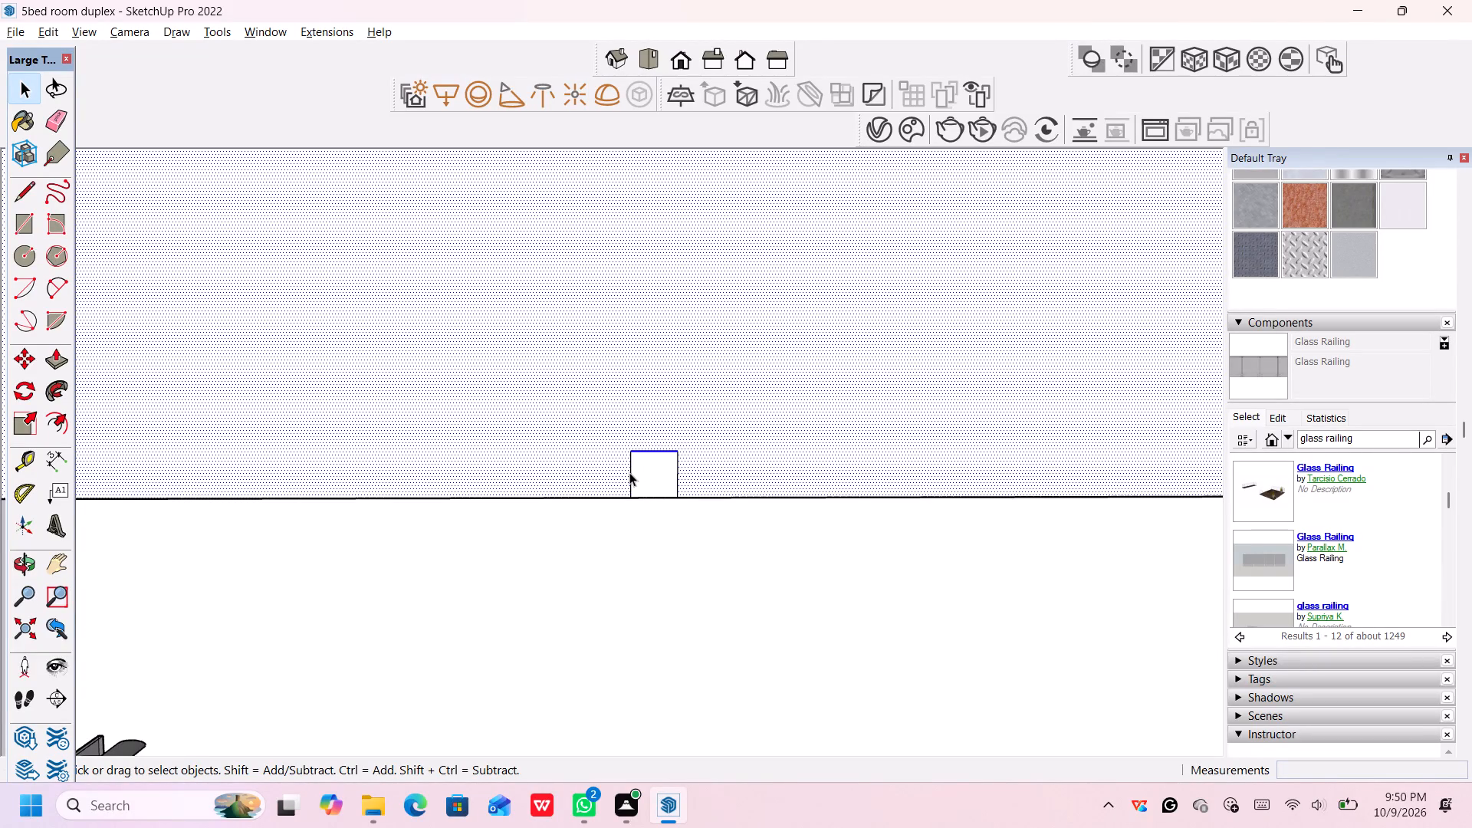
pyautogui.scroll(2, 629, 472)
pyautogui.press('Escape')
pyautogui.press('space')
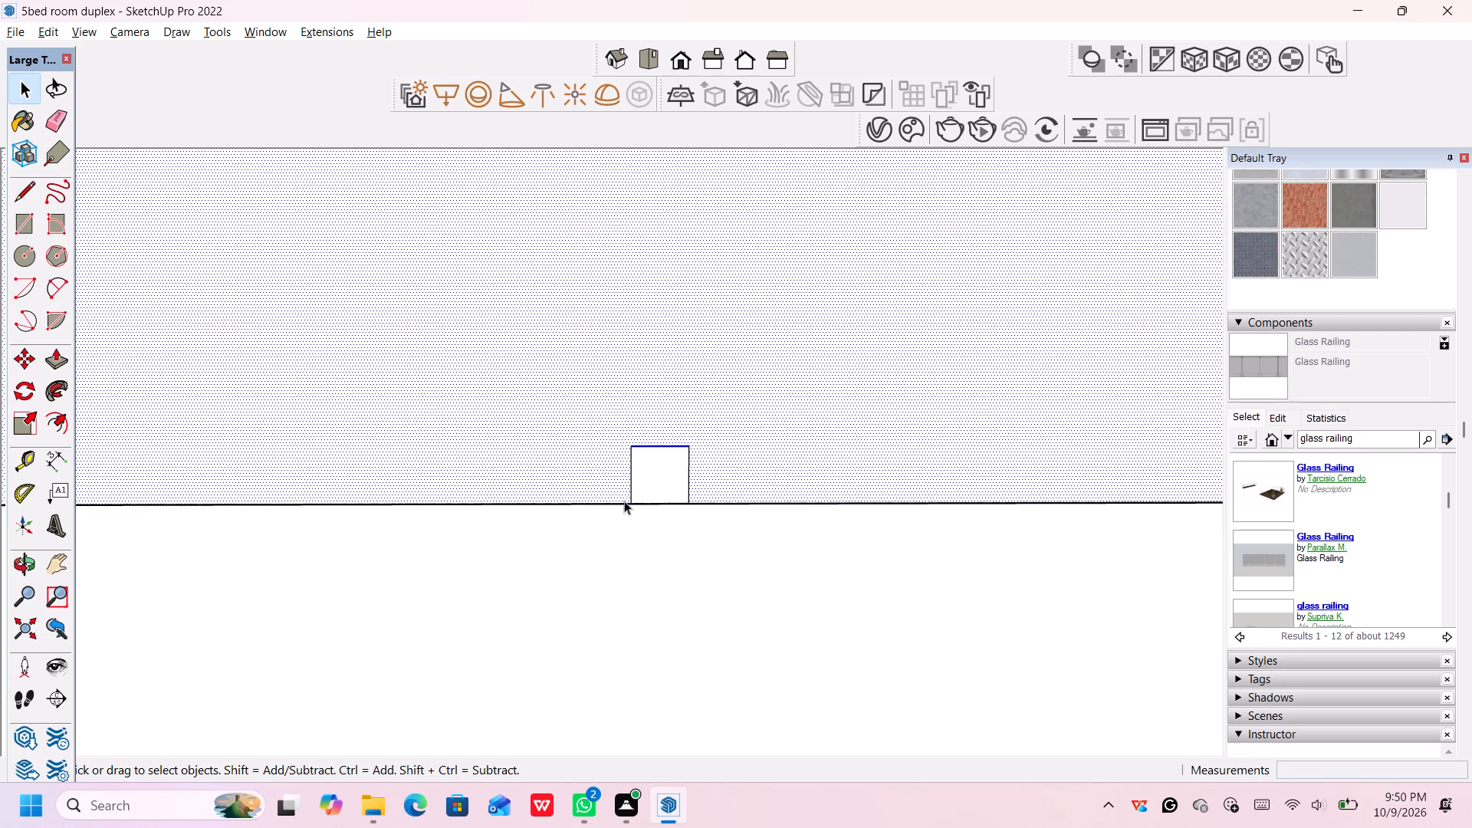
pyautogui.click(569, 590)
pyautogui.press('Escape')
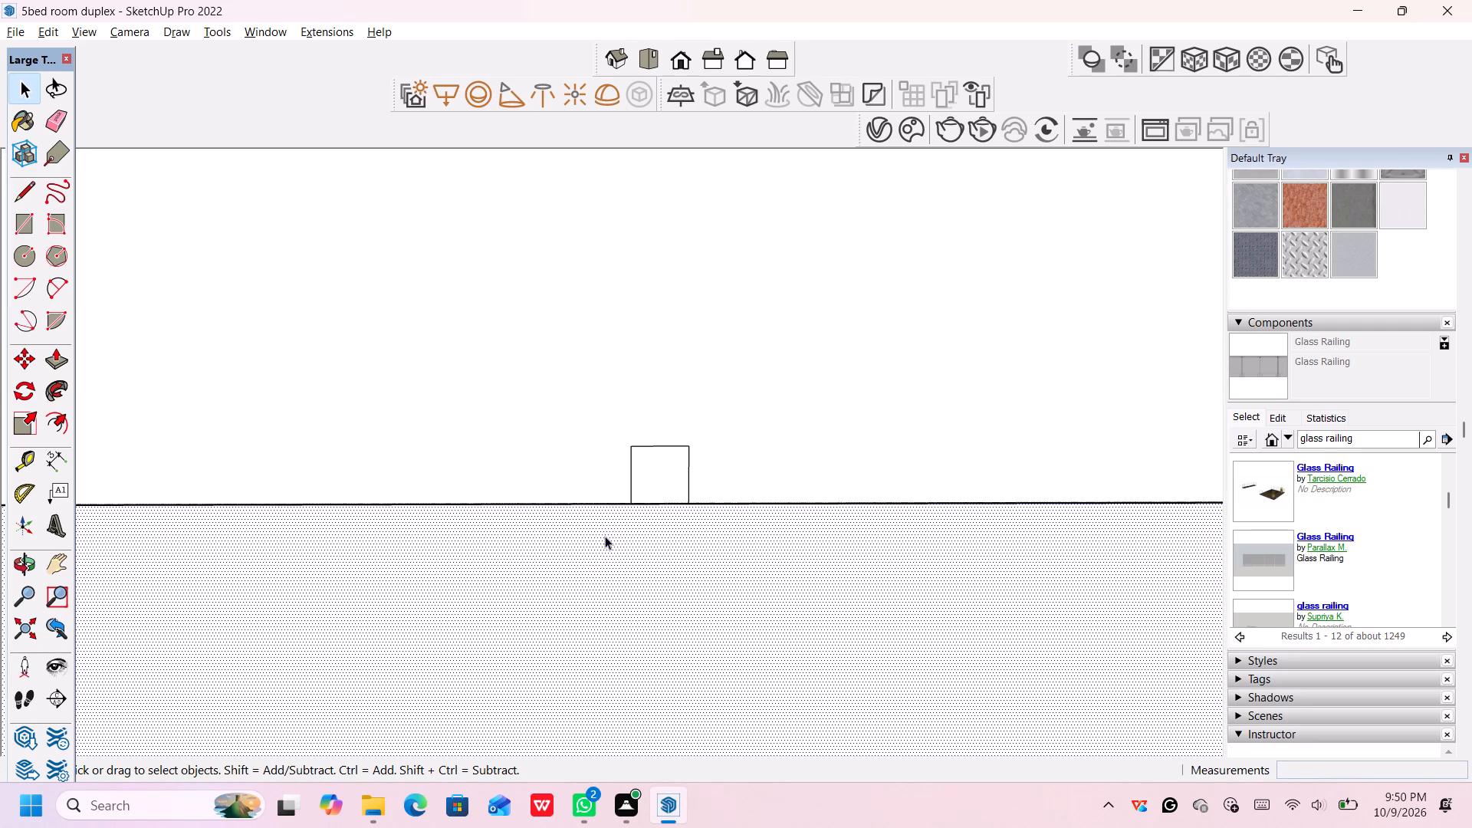
# Select the small square's outline edges and copy them about 1' 2 3/8" along the bottom edge of the upper wall.
pyautogui.click(635, 487)
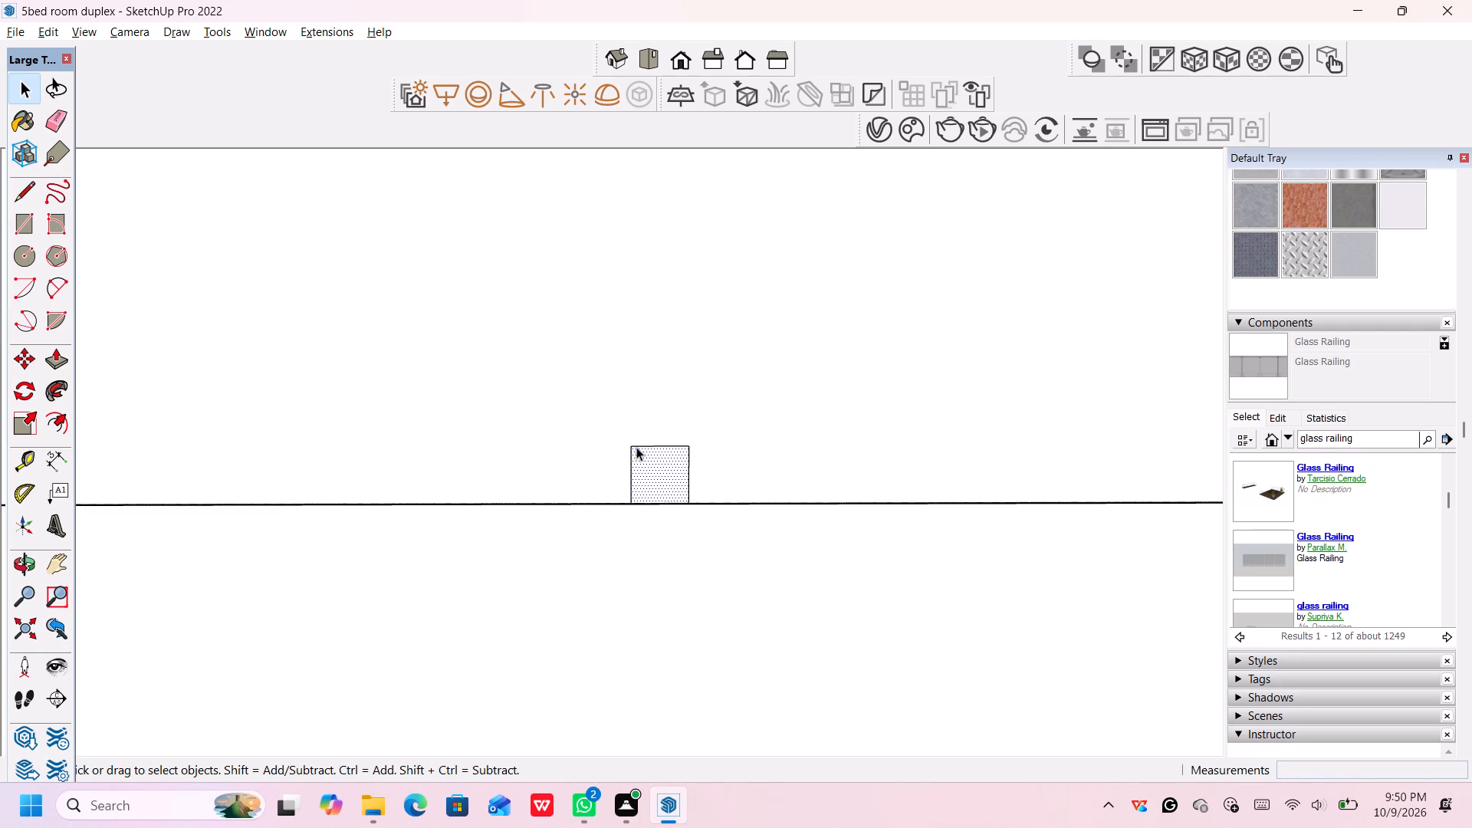
pyautogui.click(636, 445)
pyautogui.scroll(2, 636, 463)
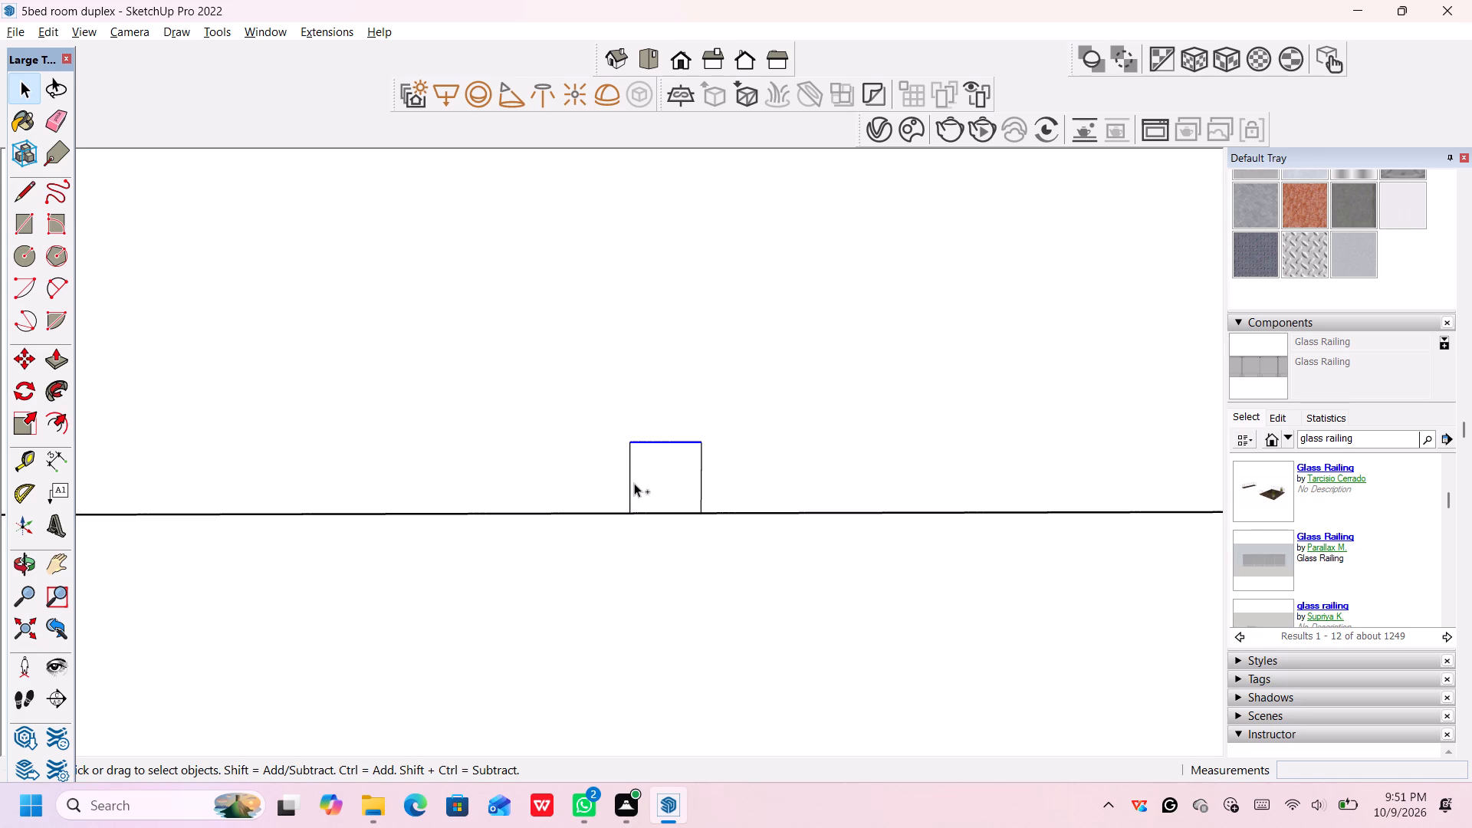
pyautogui.keyDown('ctrl'); pyautogui.click(629, 478); pyautogui.keyUp('ctrl')
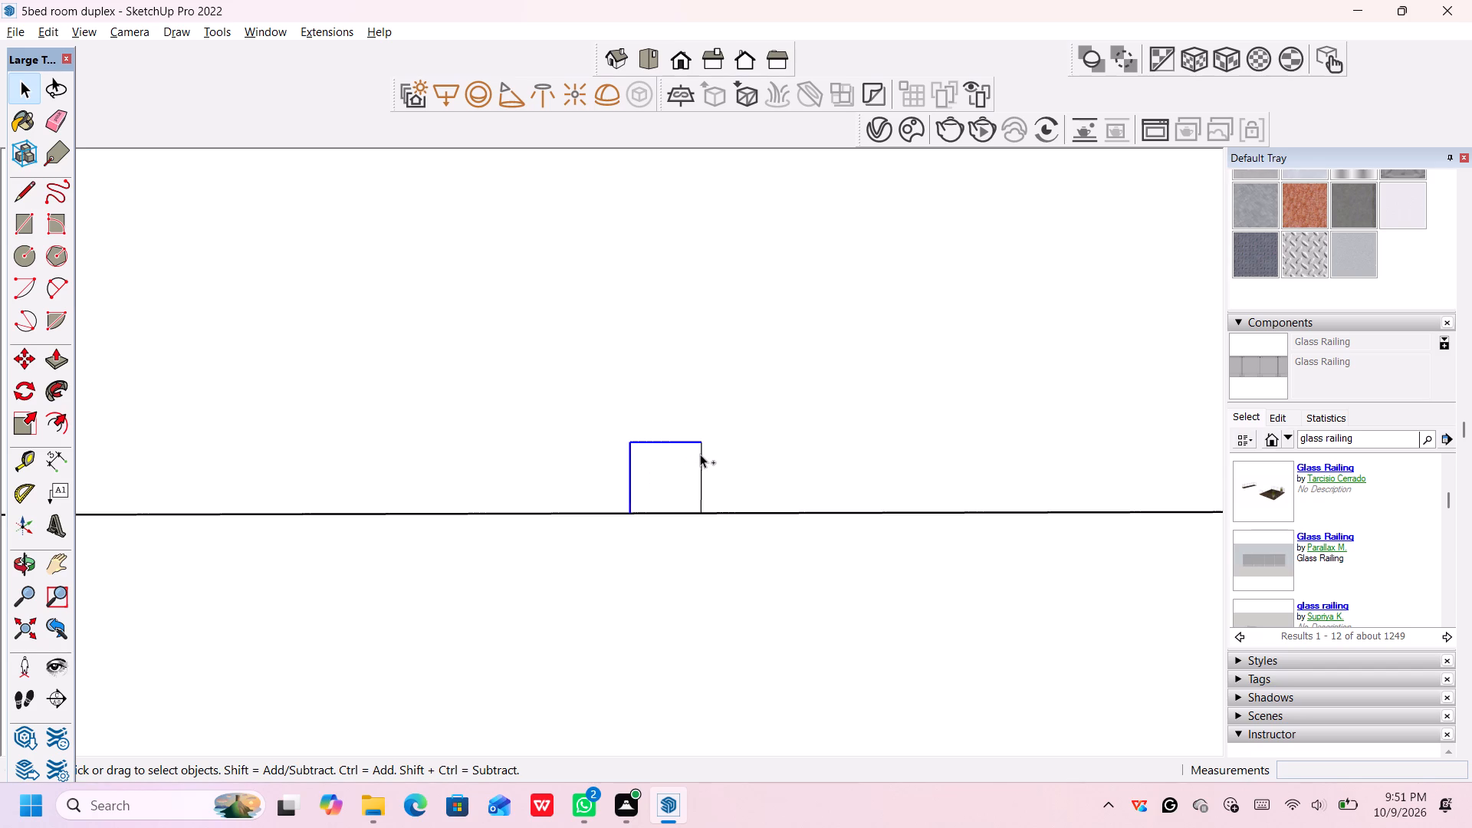
pyautogui.keyDown('ctrl'); pyautogui.click(700, 456); pyautogui.keyUp('ctrl')
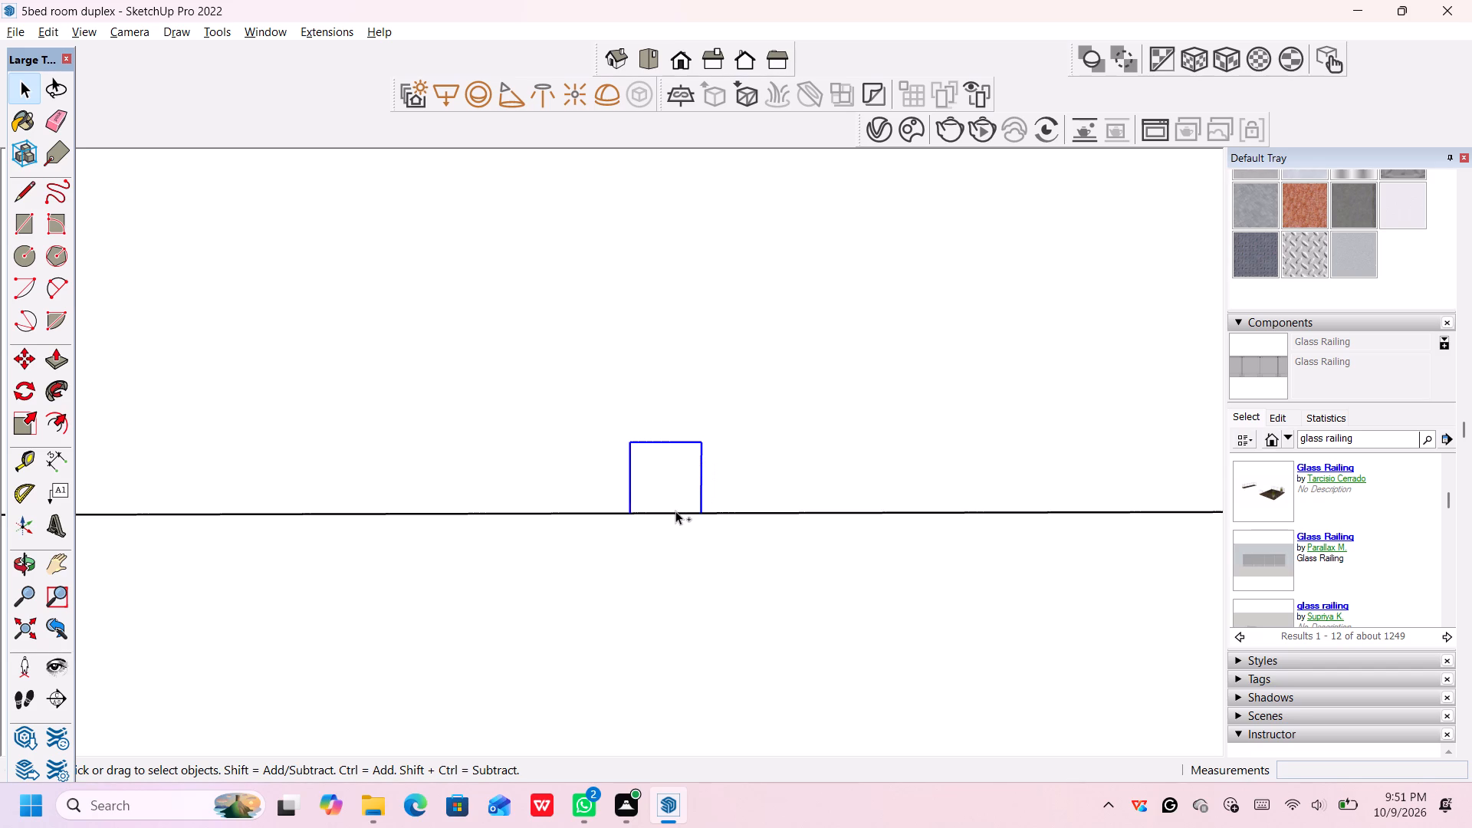
pyautogui.keyDown('ctrl'); pyautogui.click(675, 511); pyautogui.keyUp('ctrl')
pyautogui.scroll(-5, 669, 524)
pyautogui.scroll(1, 669, 524)
pyautogui.scroll(-1, 669, 524)
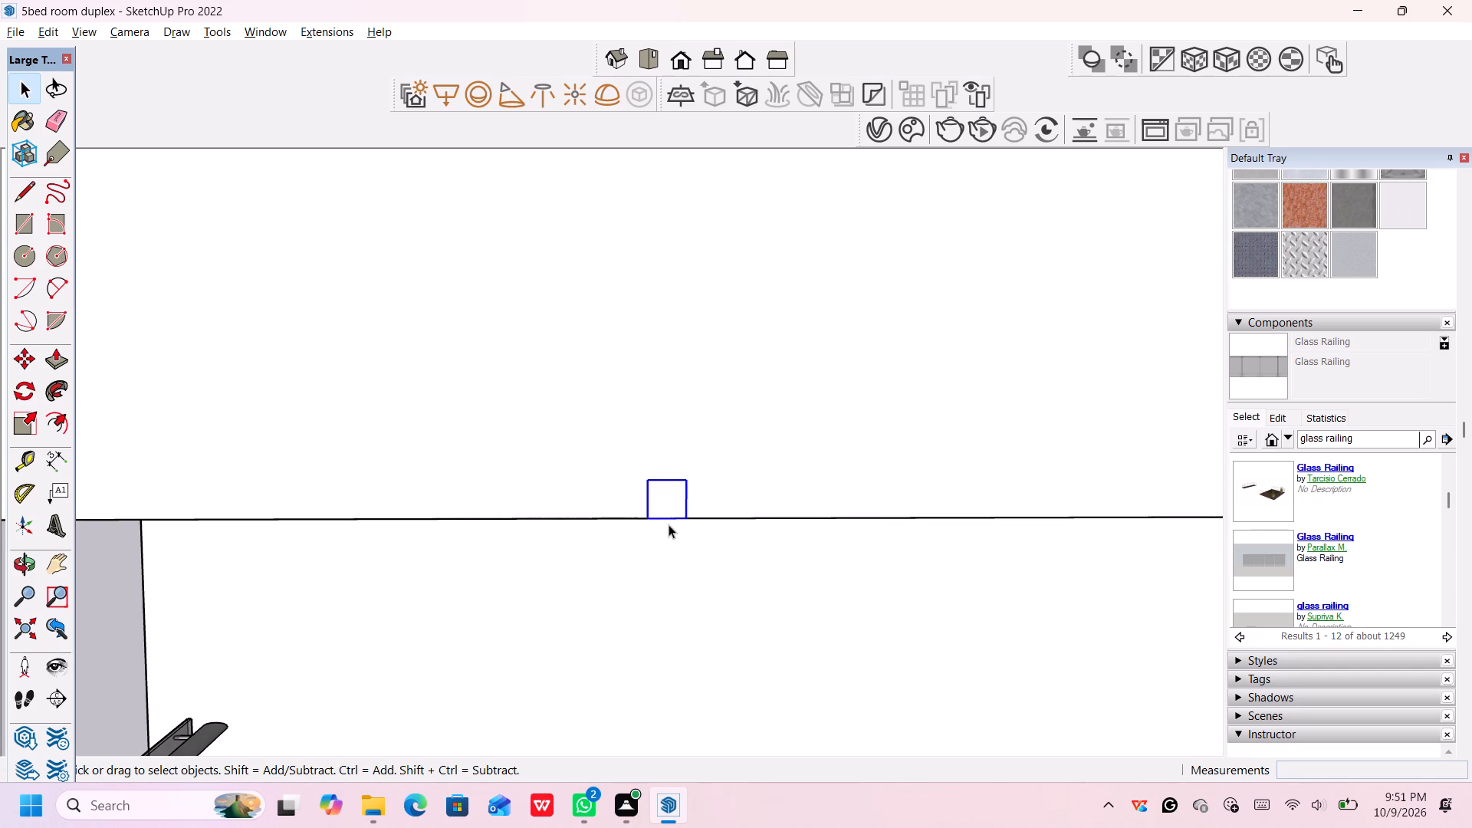
pyautogui.press('m')
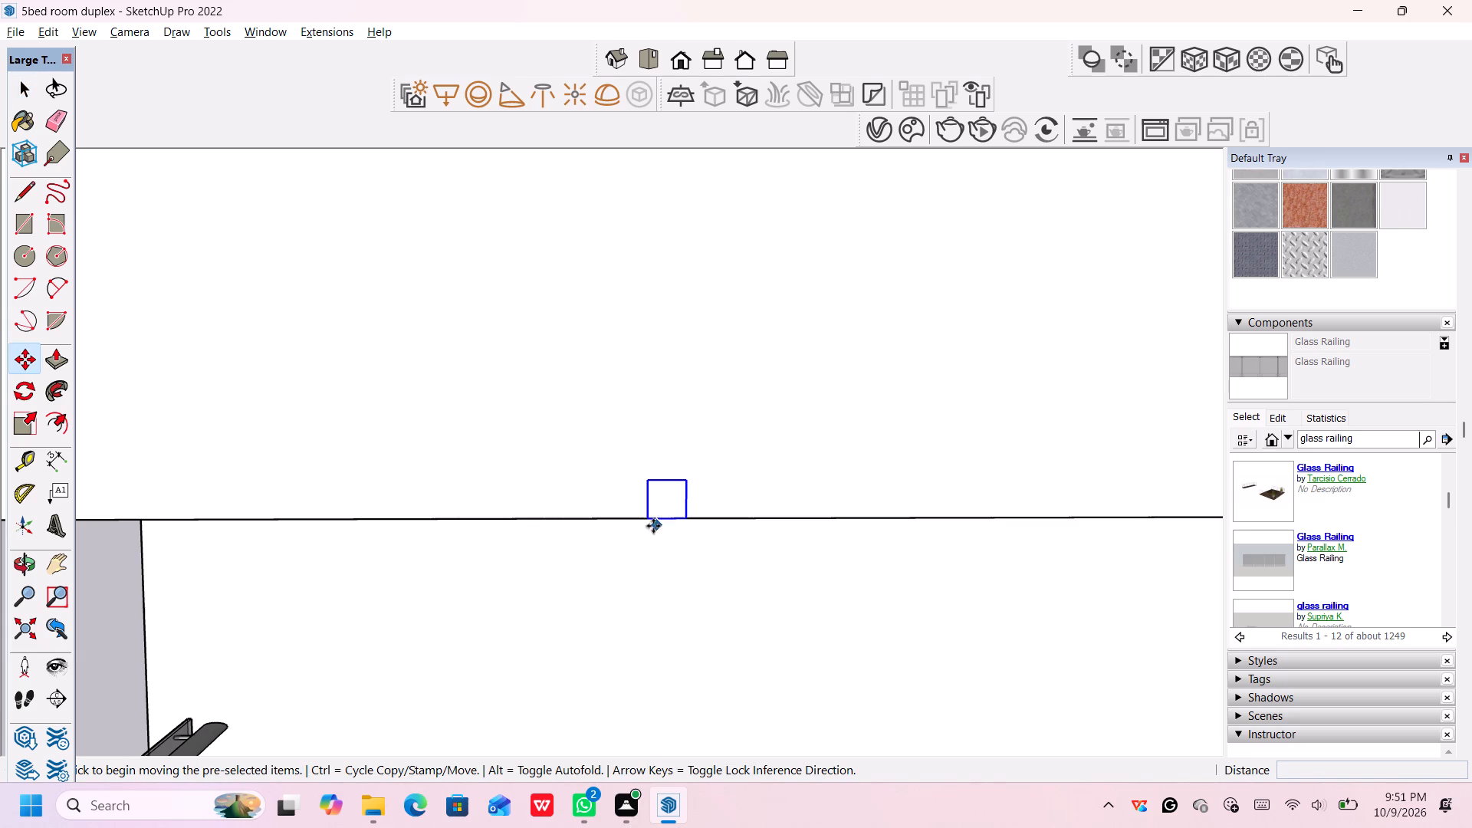
pyautogui.click(647, 517)
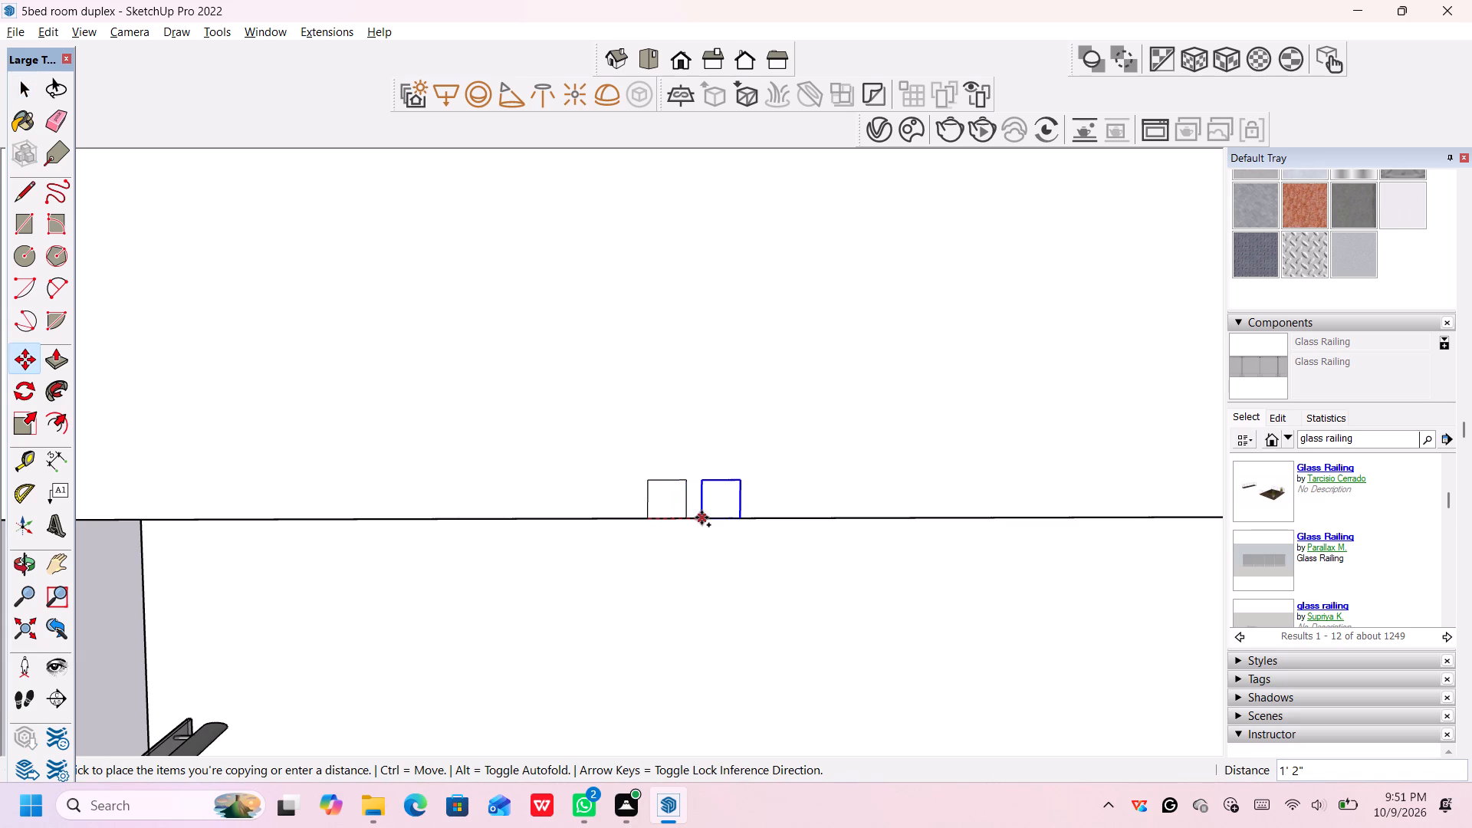
pyautogui.click(703, 517)
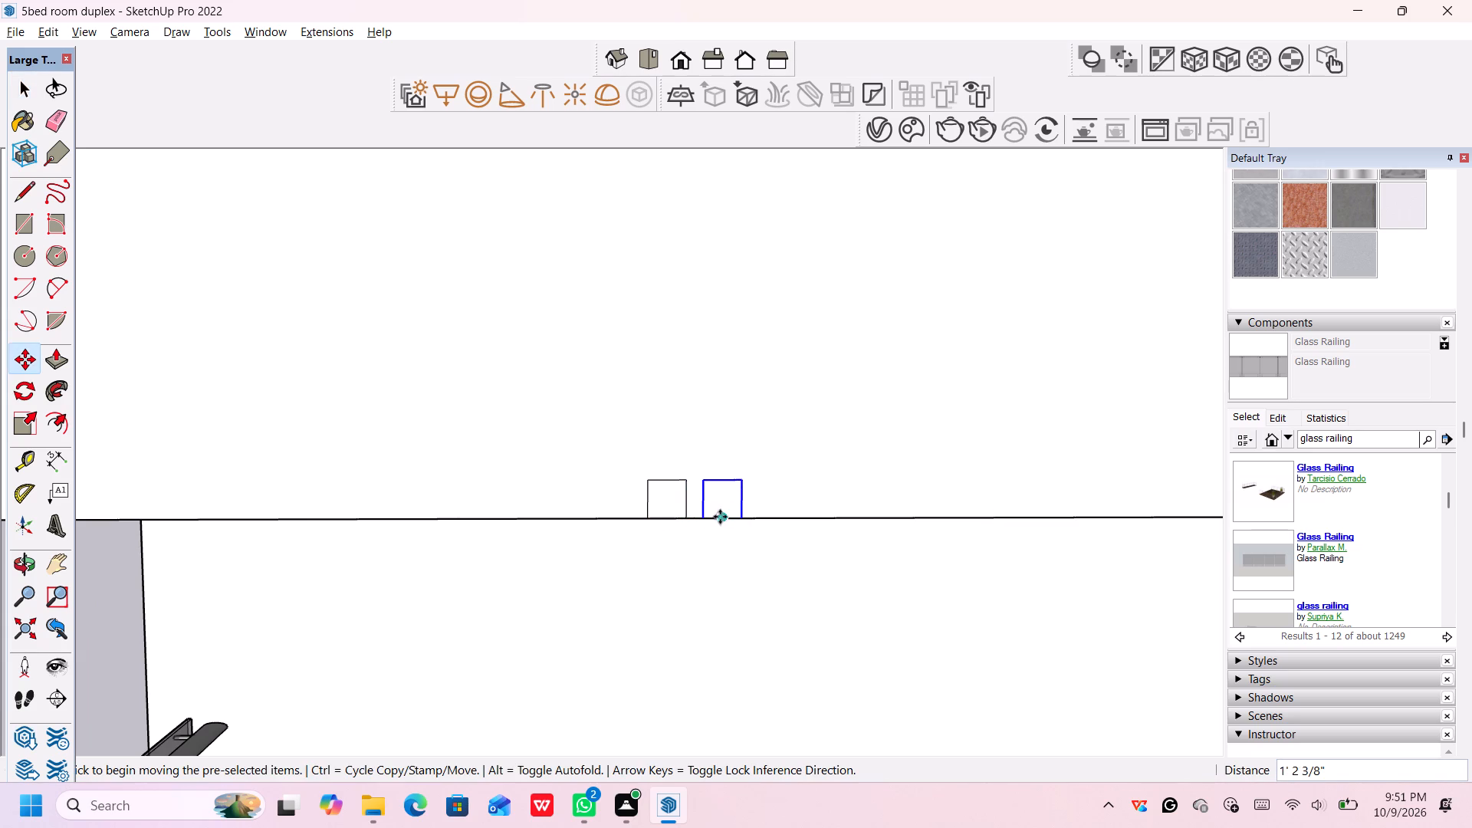
# Copy the square outline about 1' 2 3/4" farther along the edge and shift that copy slightly onward.
pyautogui.click(705, 517)
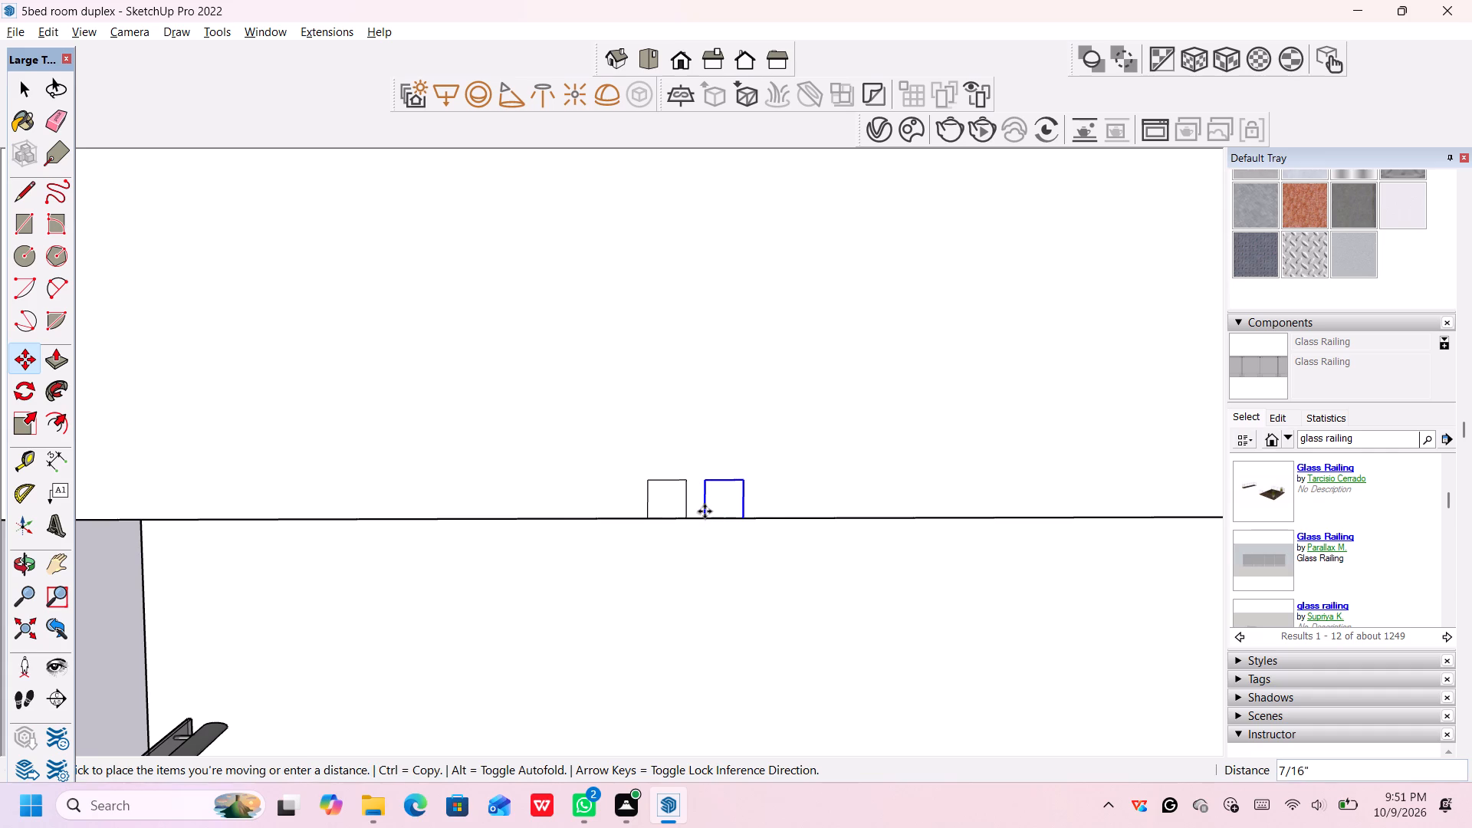
pyautogui.click(760, 516)
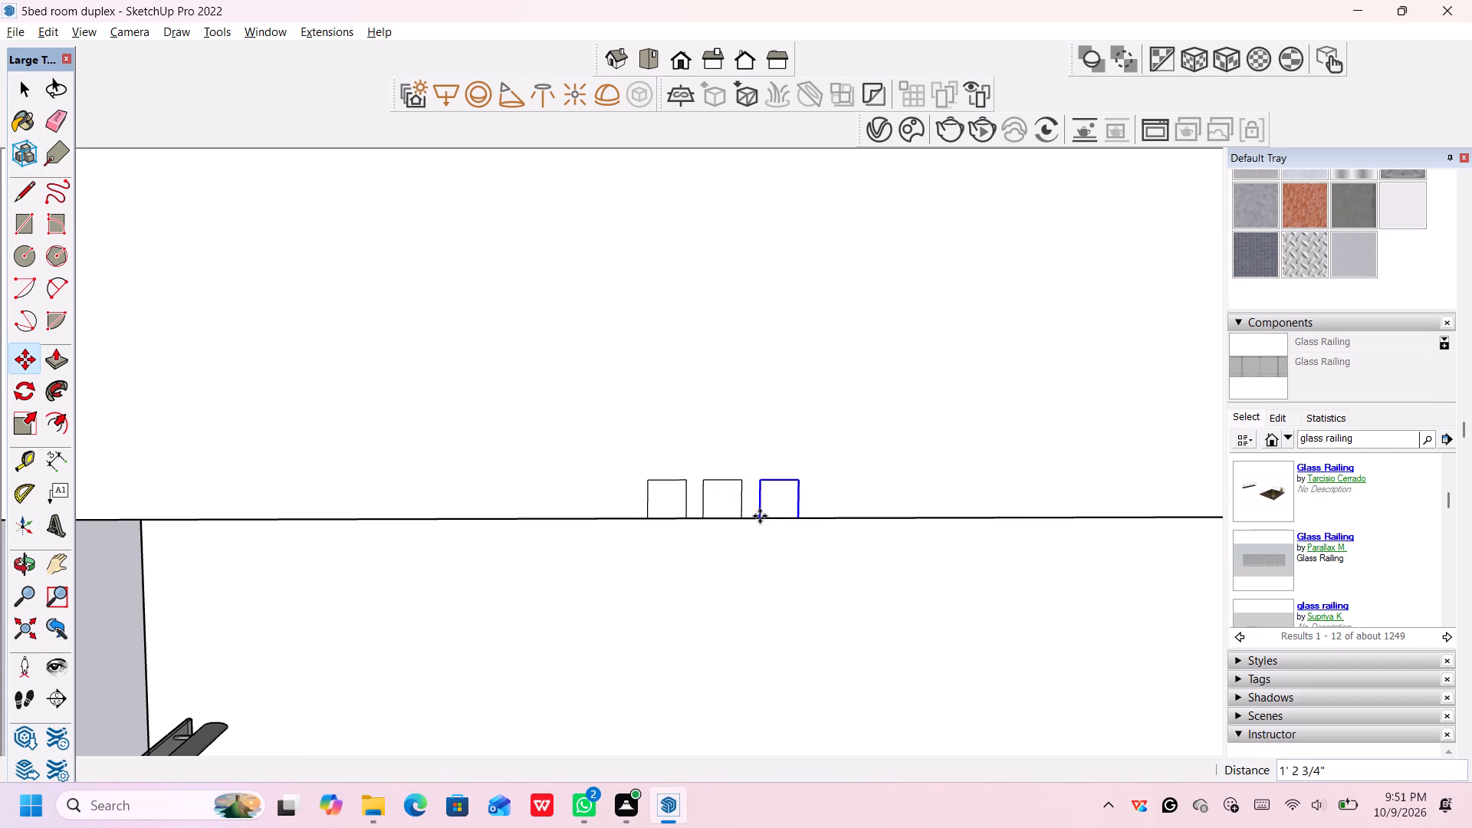
pyautogui.click(759, 515)
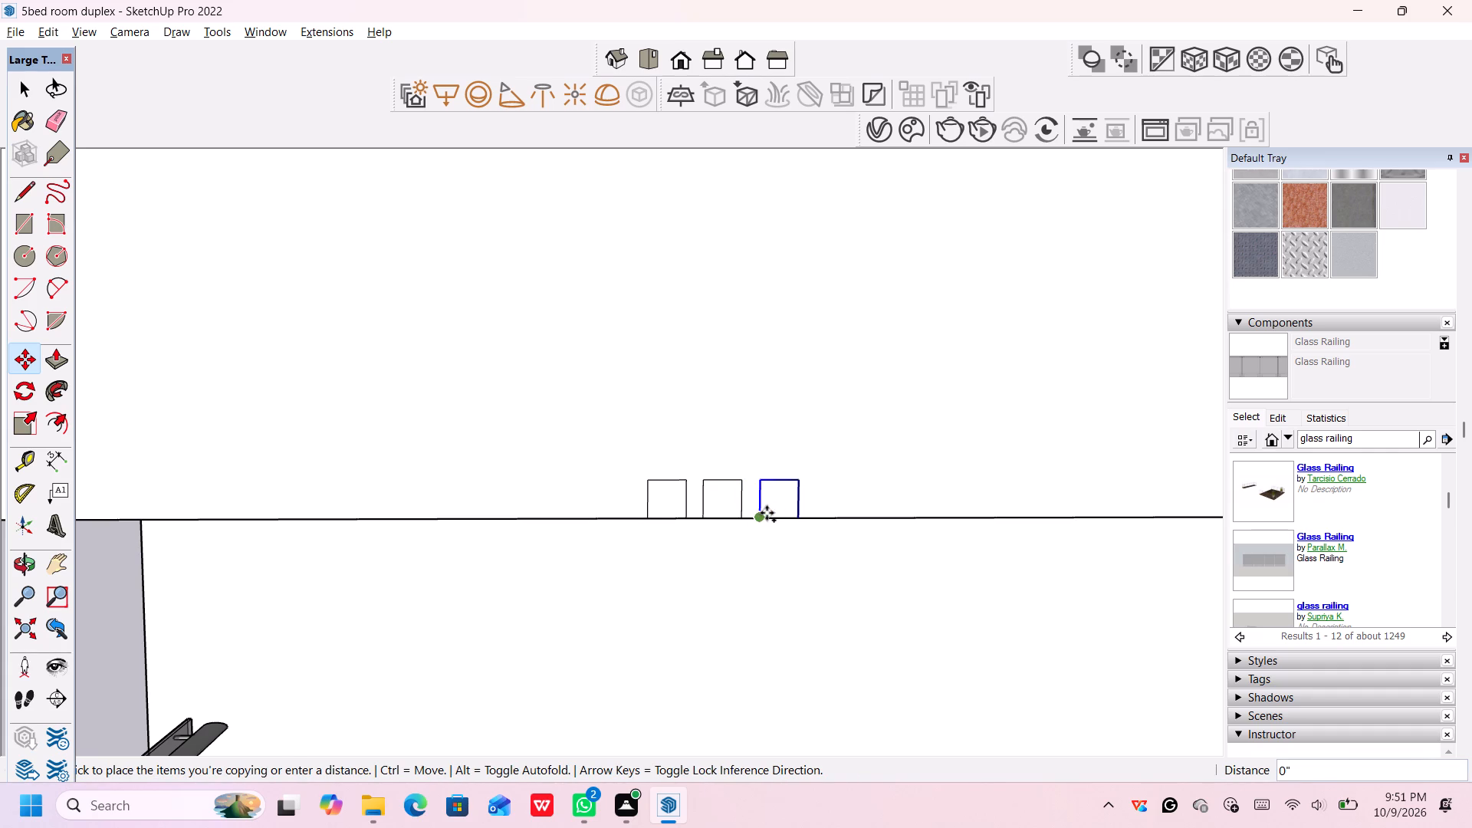
pyautogui.moveTo(778, 517); pyautogui.dragTo(759, 517)
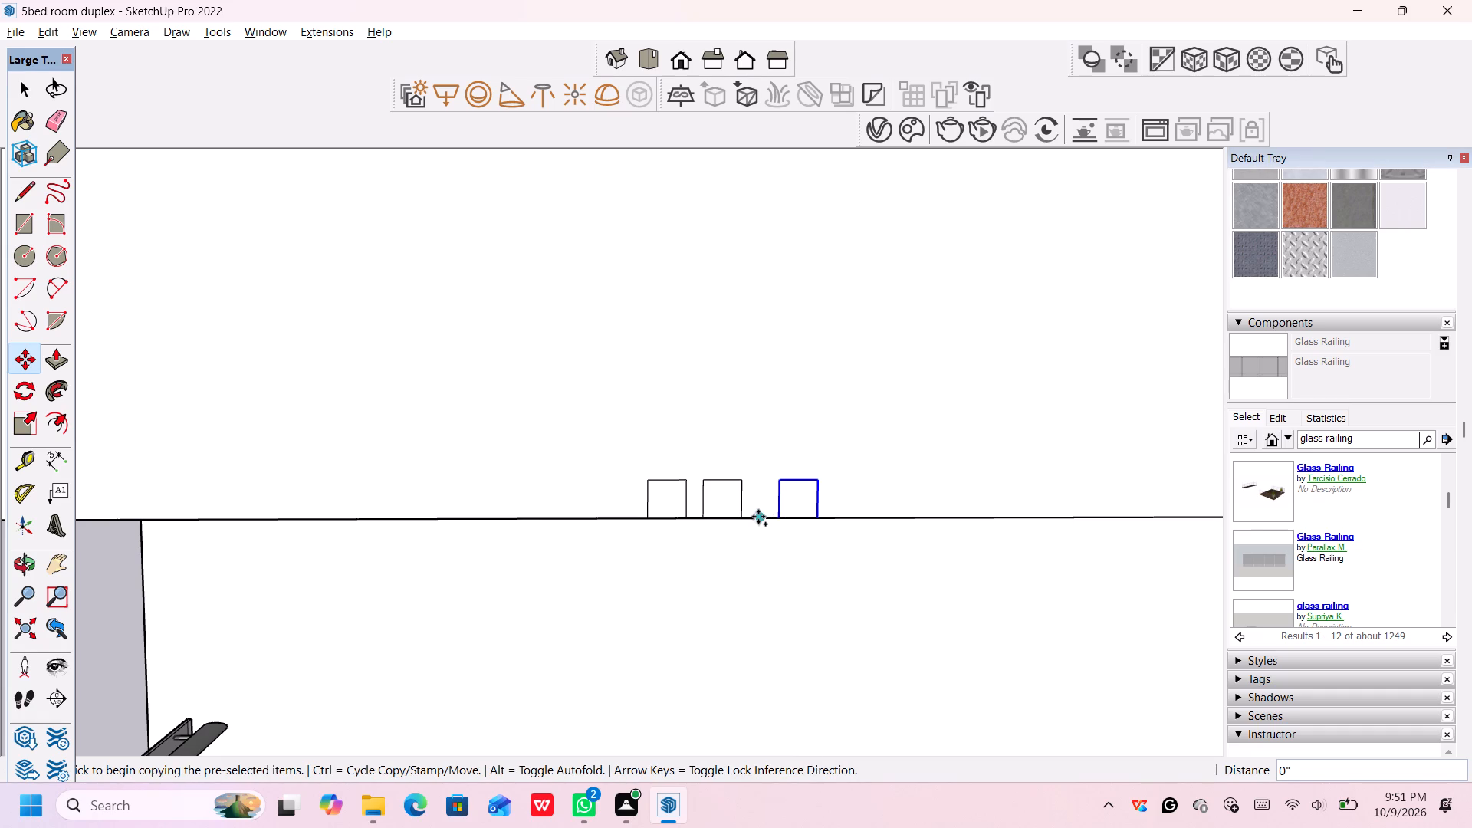
# Add three more copies of the square outline along the edge, stepping about 1' 3", 1' 2" and 1' 4" to complete a row of six.
pyautogui.click(758, 517)
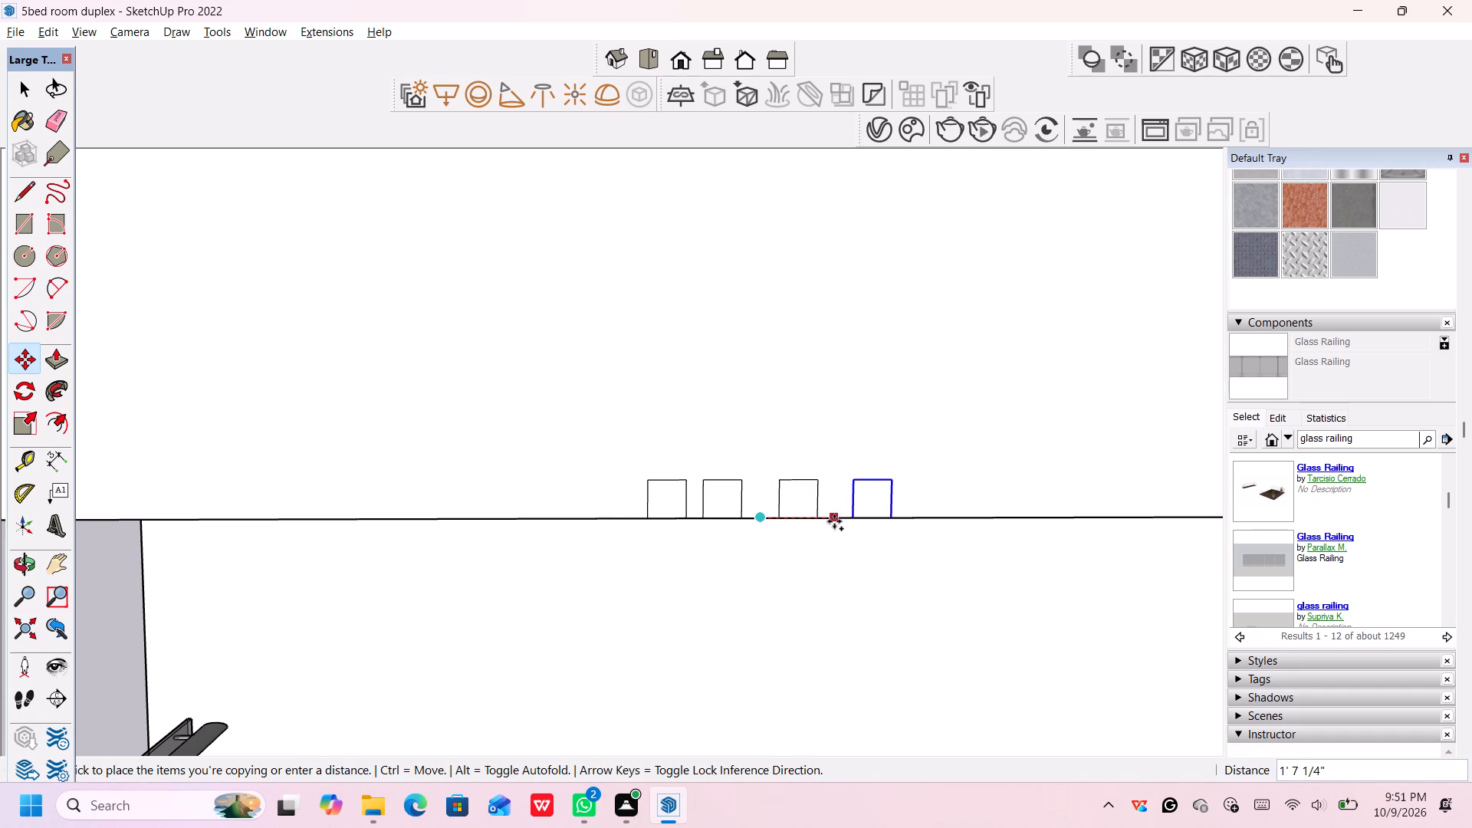
pyautogui.click(824, 521)
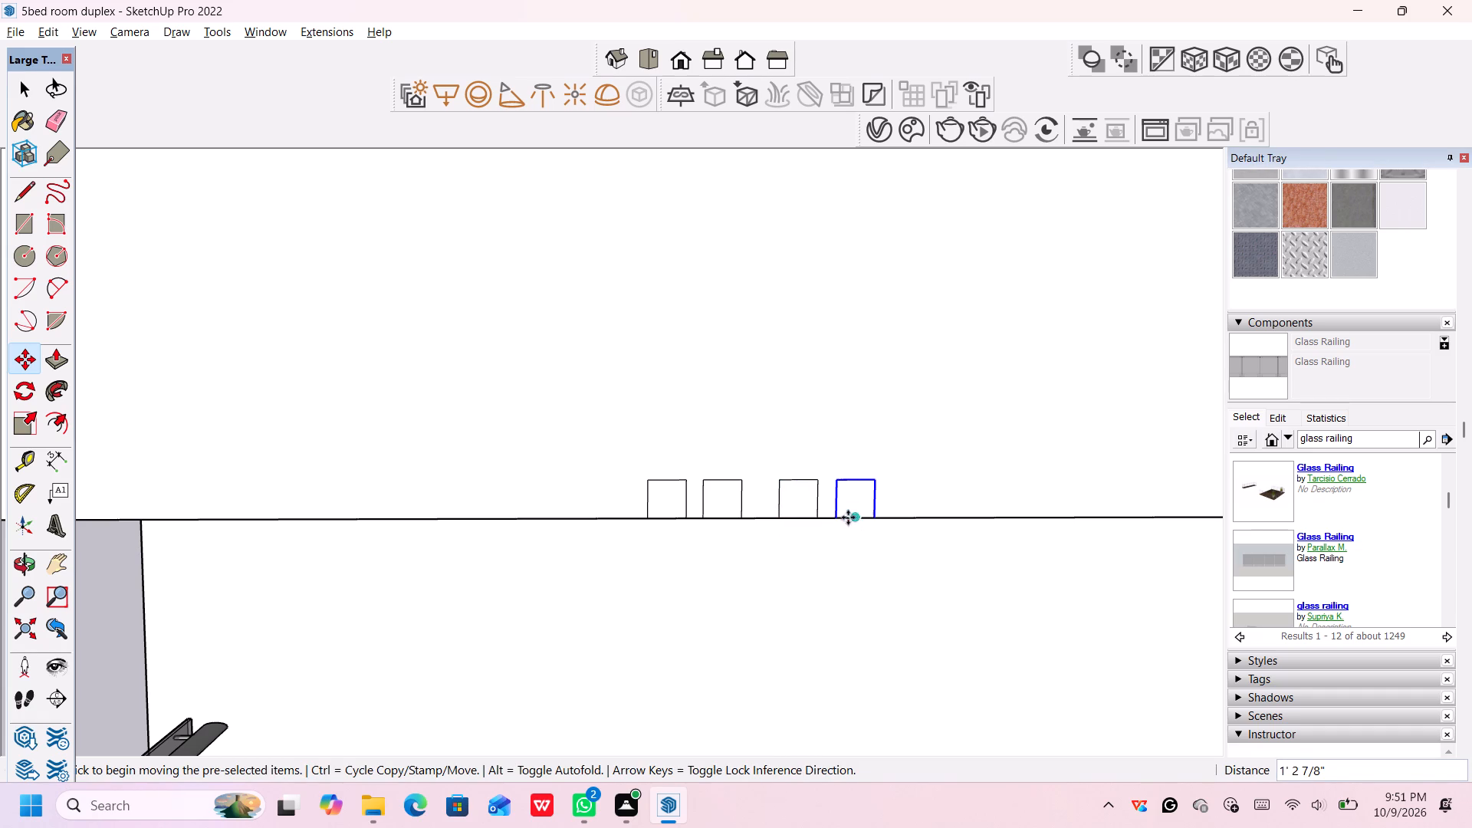
pyautogui.click(842, 516)
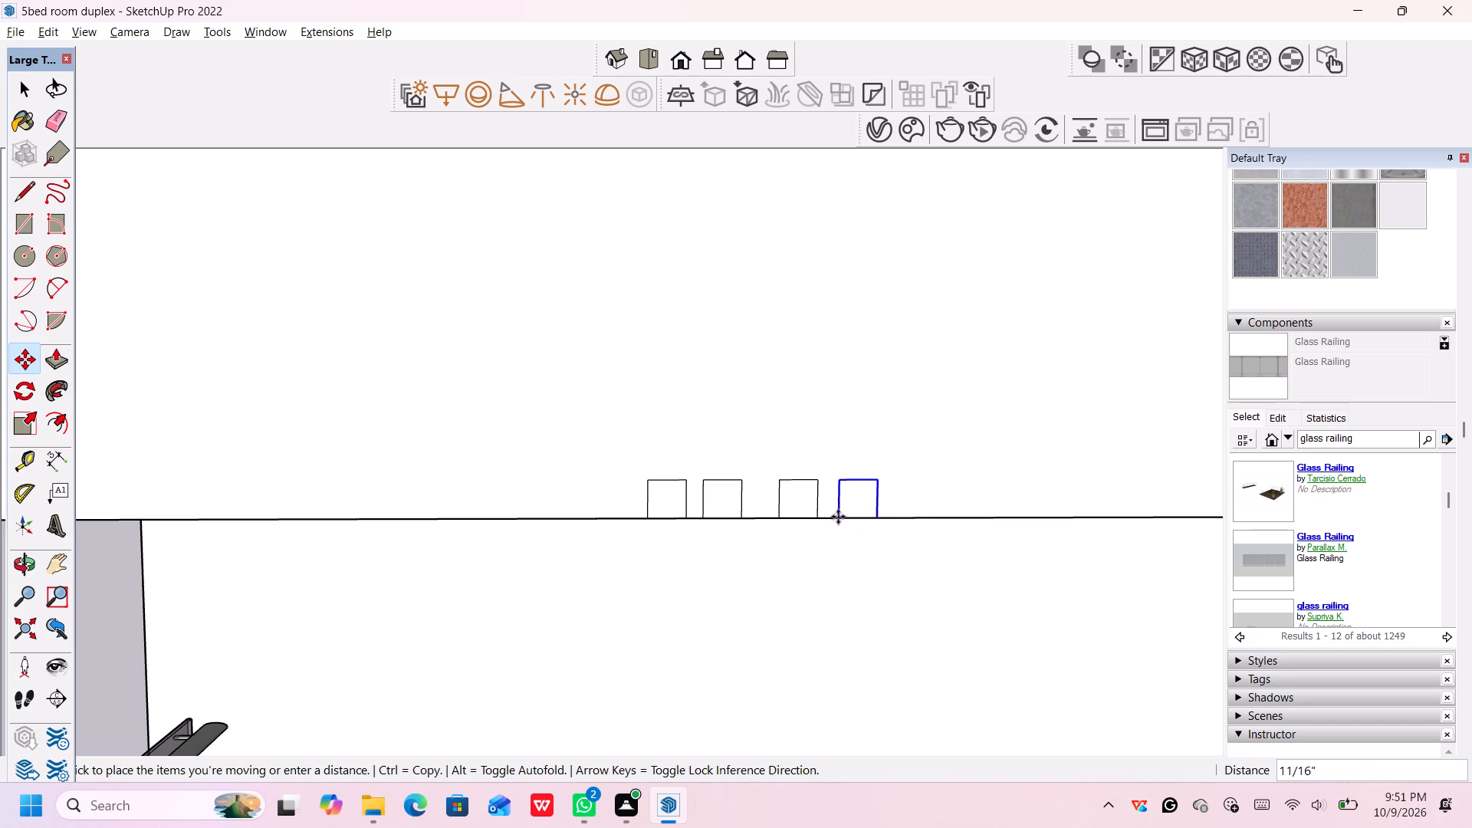
pyautogui.click(892, 518)
pyautogui.scroll(-9, 960, 531)
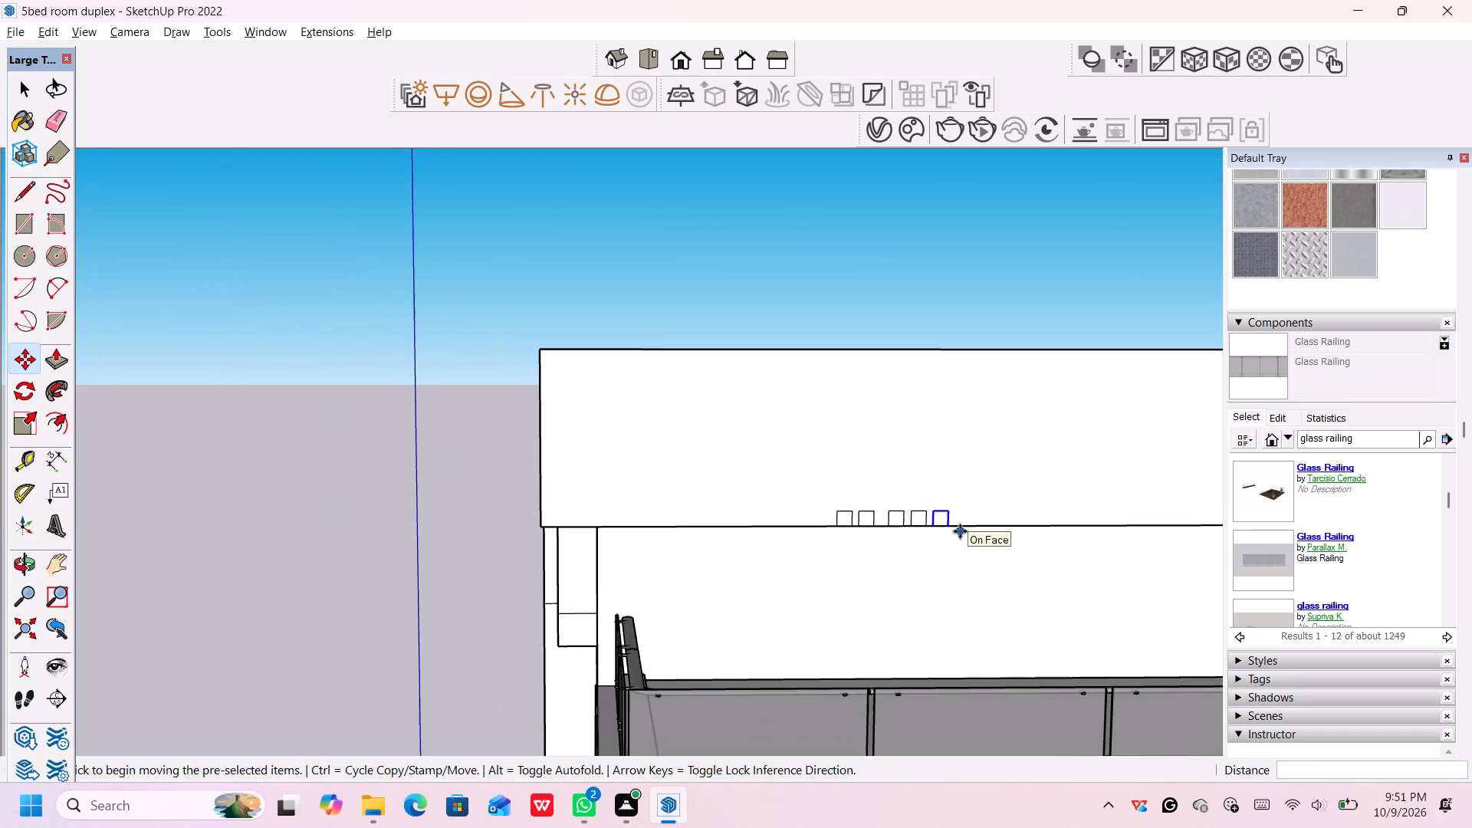
pyautogui.middleClick(960, 533)
pyautogui.scroll(4, 954, 533)
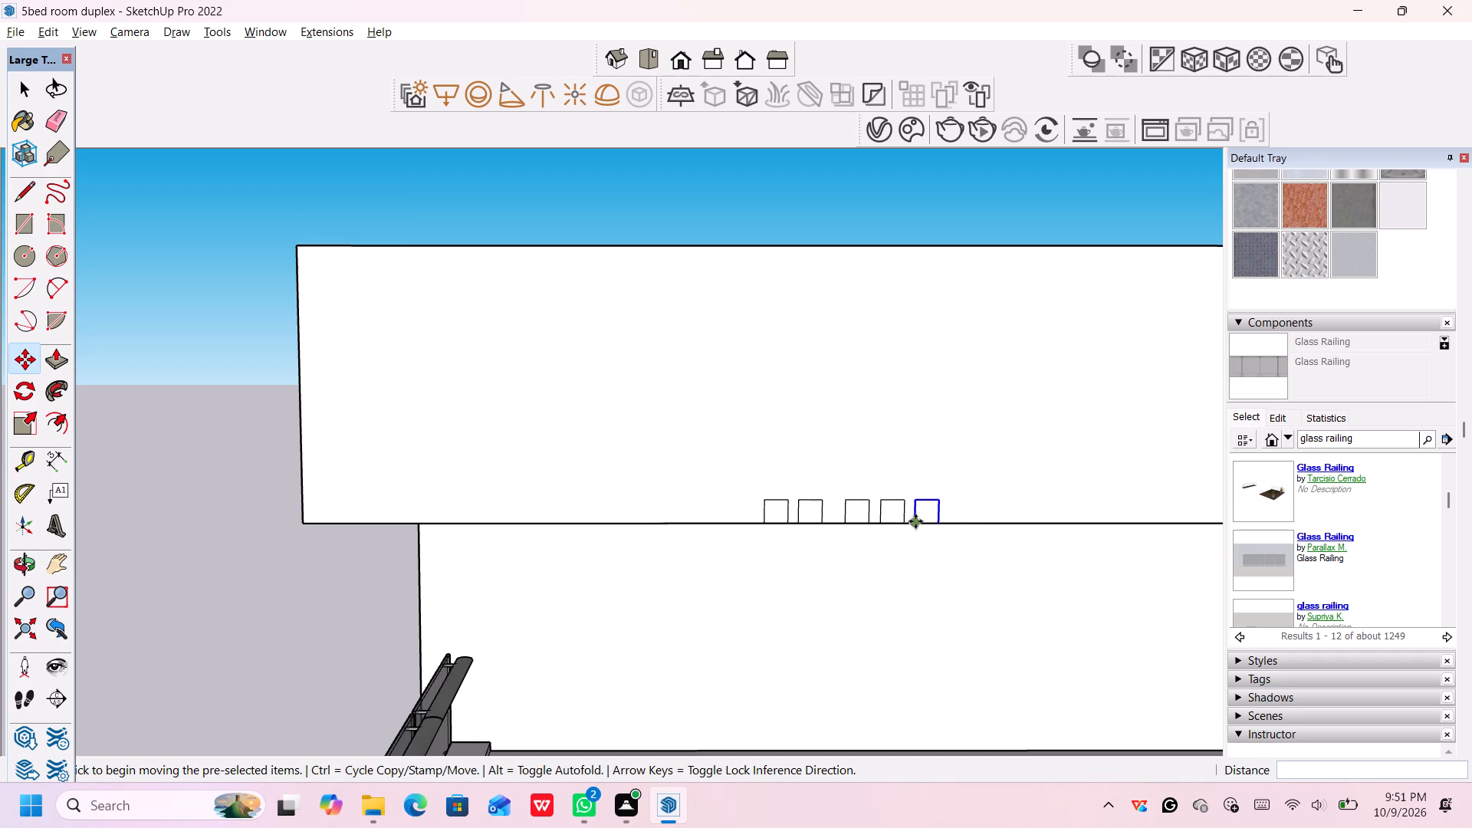
pyautogui.click(915, 521)
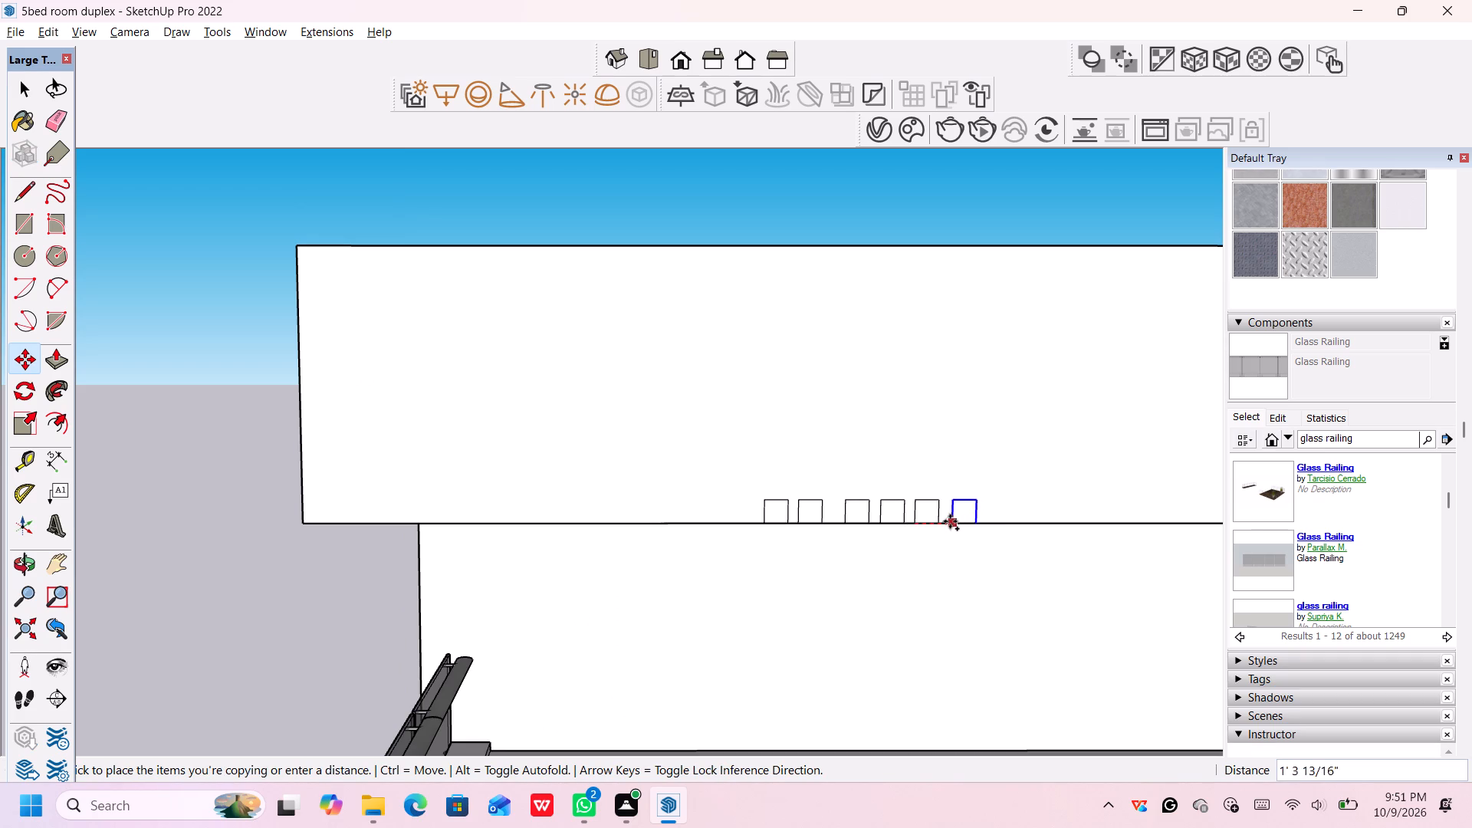
pyautogui.click(950, 521)
# Examine the row of six square outlines on the upper wall in relation to the balcony below.
pyautogui.scroll(1, 945, 537)
pyautogui.scroll(-6, 945, 537)
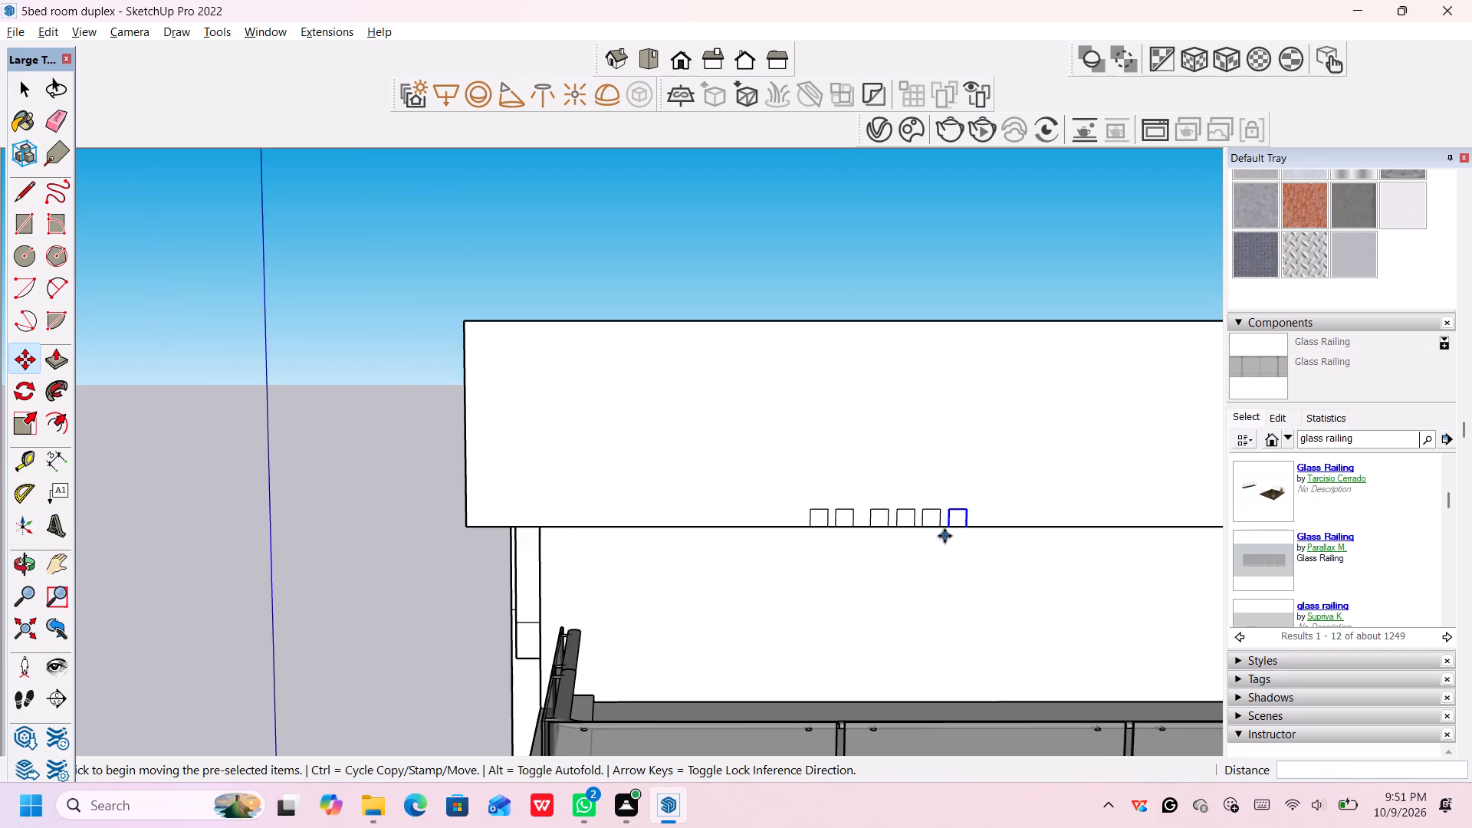
pyautogui.scroll(-19, 945, 536)
pyautogui.scroll(1, 964, 554)
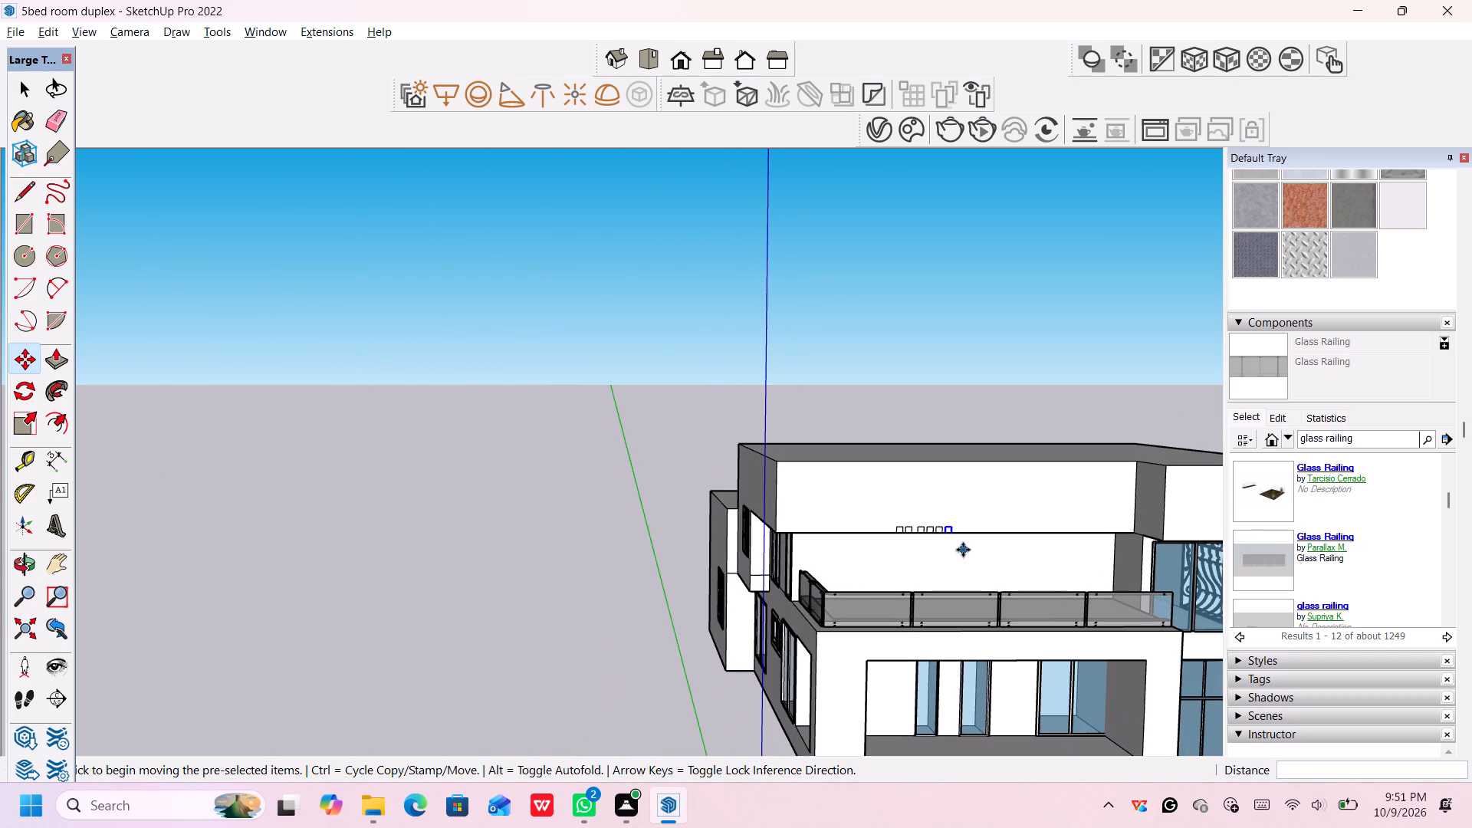
pyautogui.scroll(3, 963, 550)
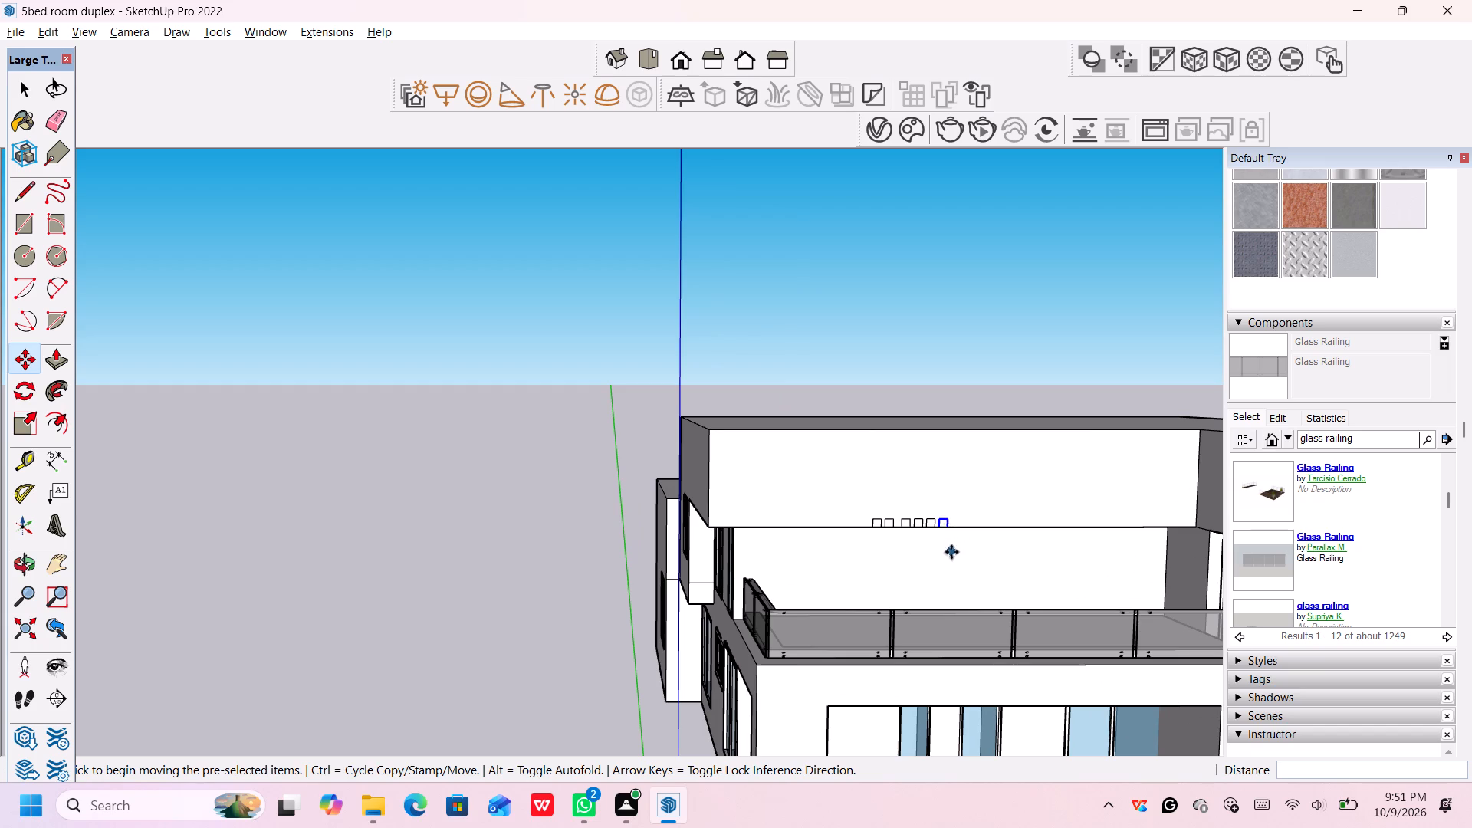
pyautogui.moveTo(951, 556); pyautogui.dragTo(994, 550, button='middle')
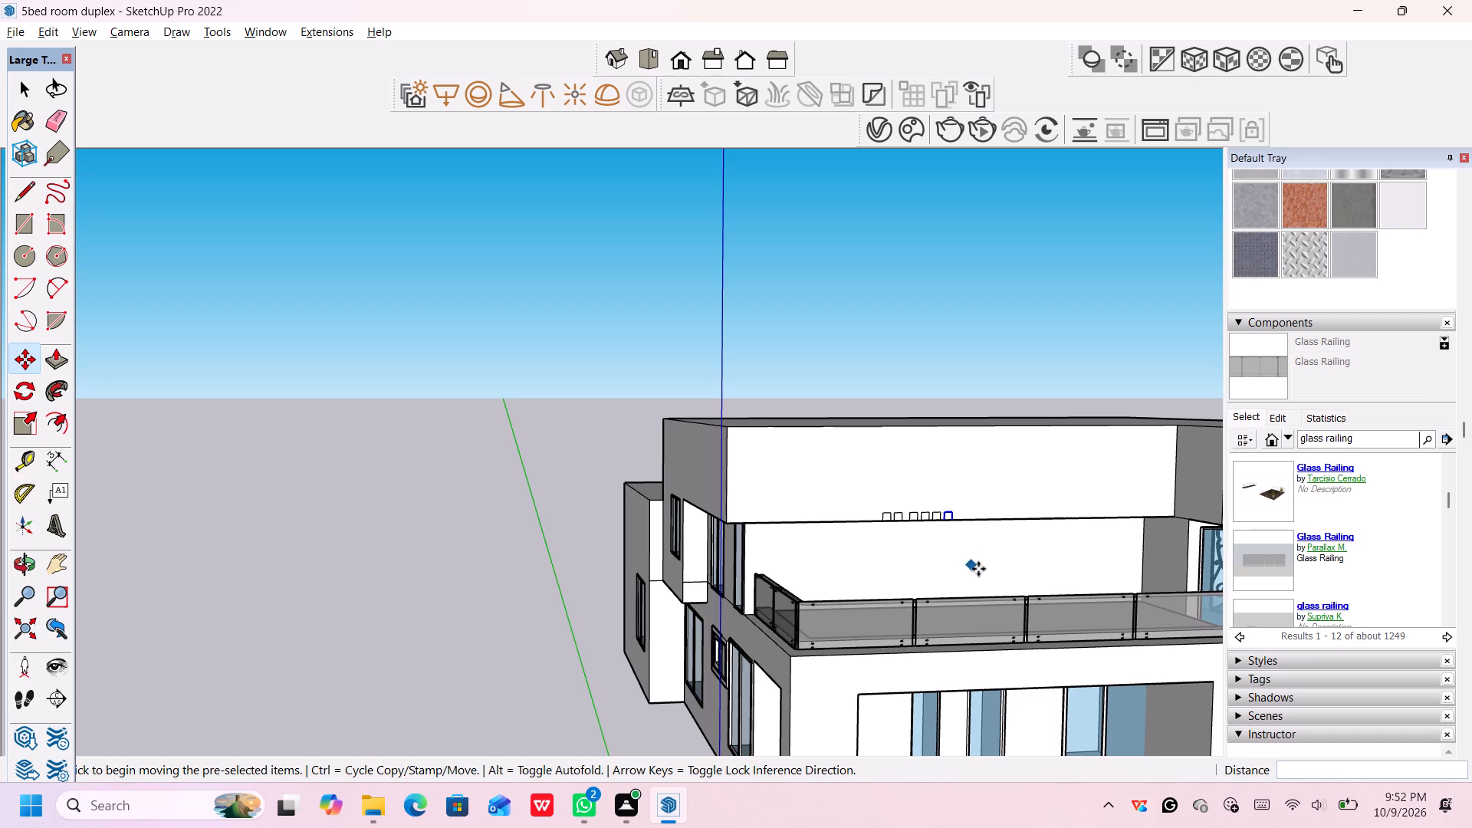
pyautogui.scroll(1, 957, 522)
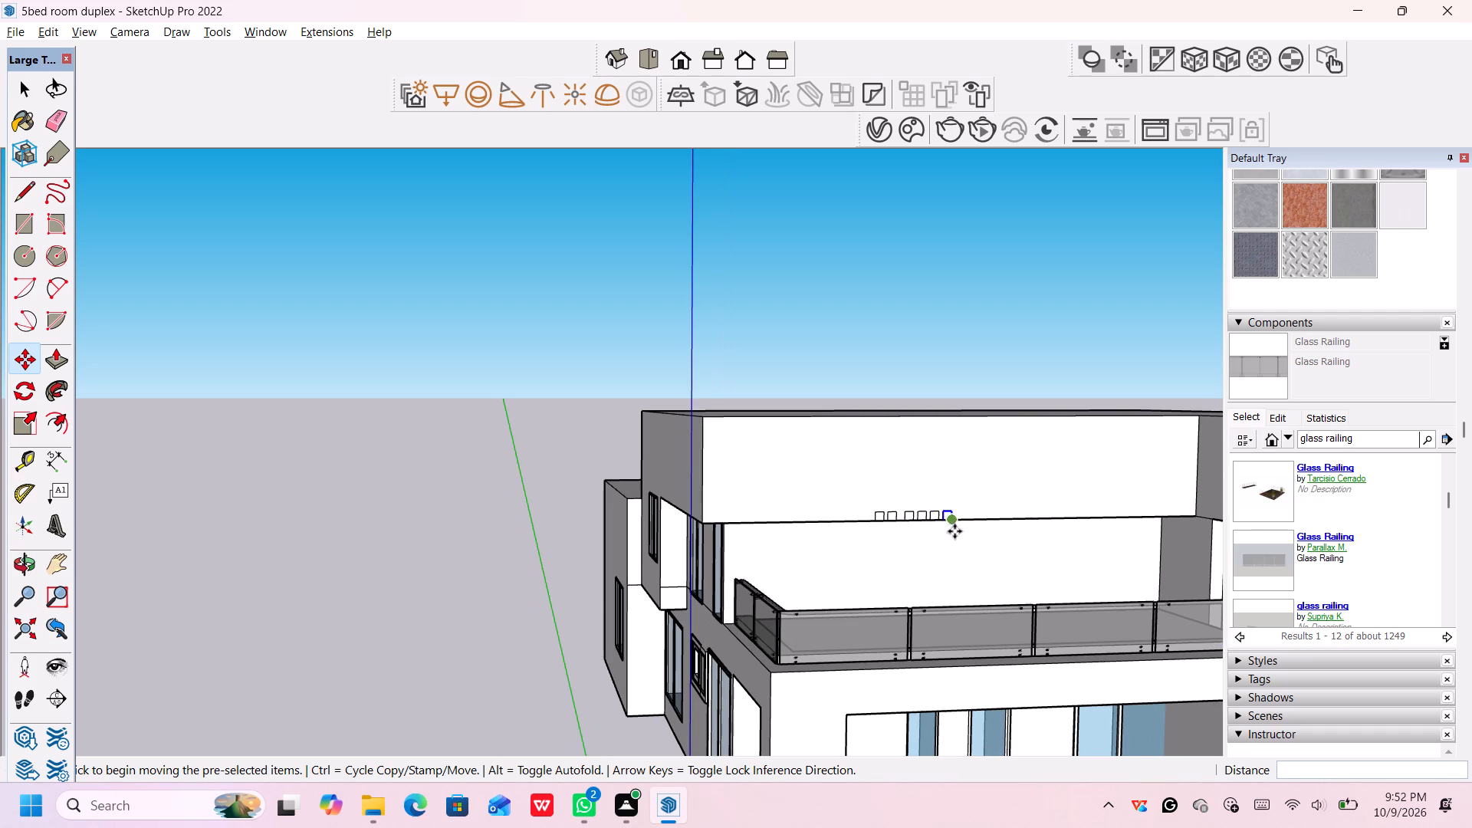
pyautogui.moveTo(945, 546); pyautogui.dragTo(1017, 535, button='middle')
pyautogui.moveTo(976, 554); pyautogui.dragTo(984, 553, button='middle')
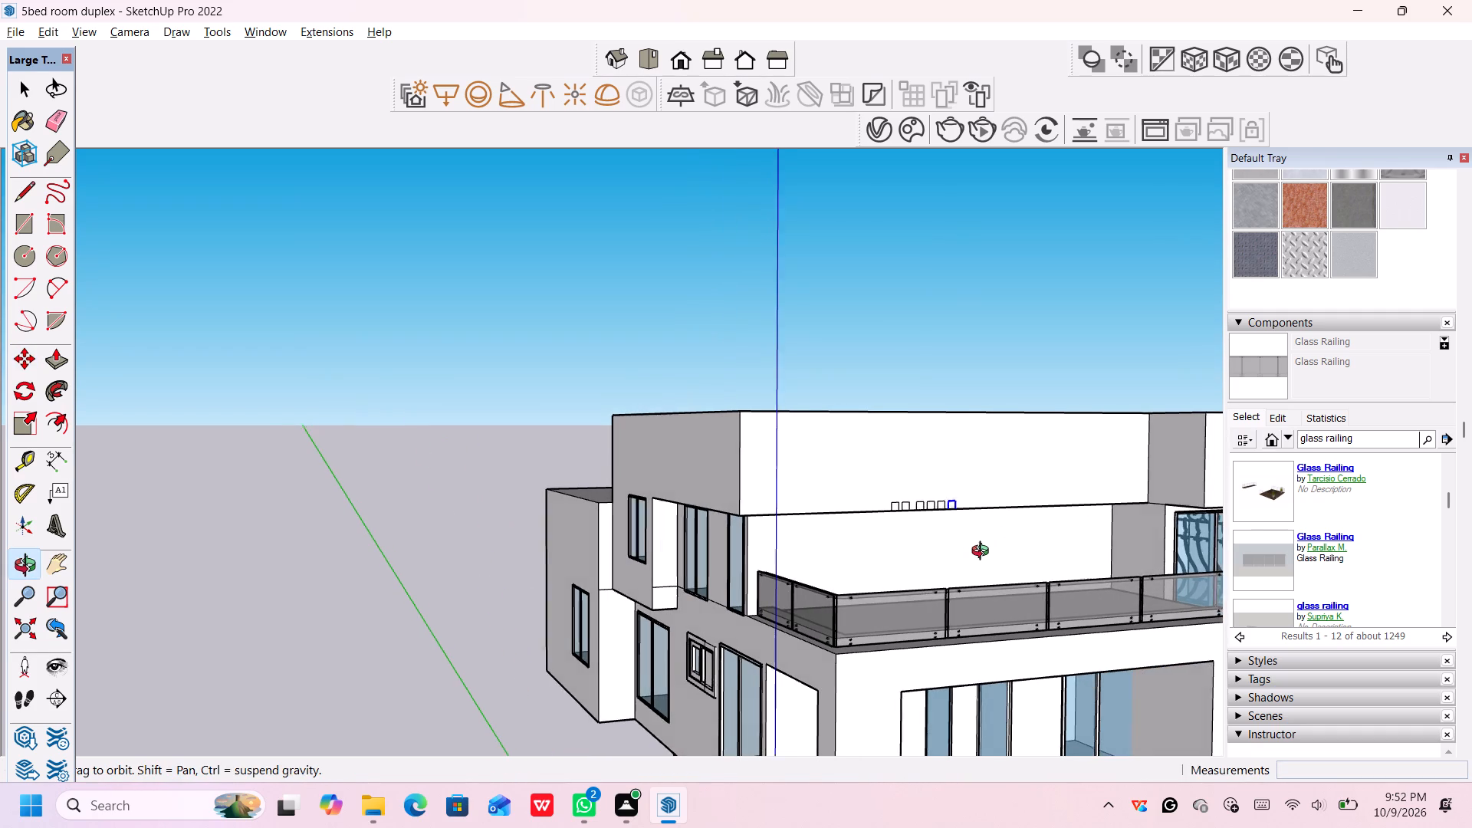
pyautogui.moveTo(984, 553); pyautogui.dragTo(992, 550, button='middle')
pyautogui.scroll(4, 930, 539)
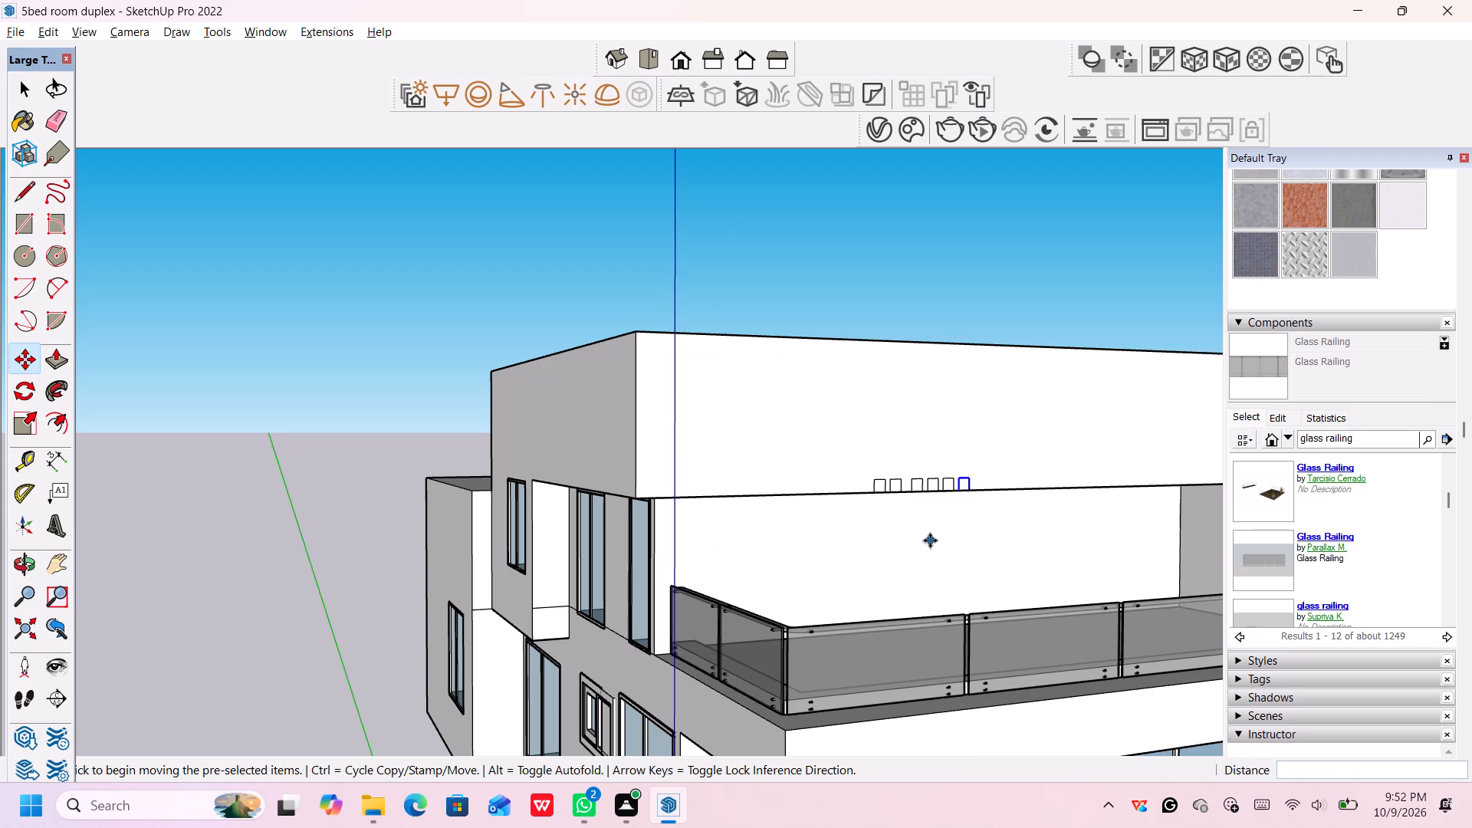
pyautogui.press('space')
pyautogui.scroll(3, 888, 487)
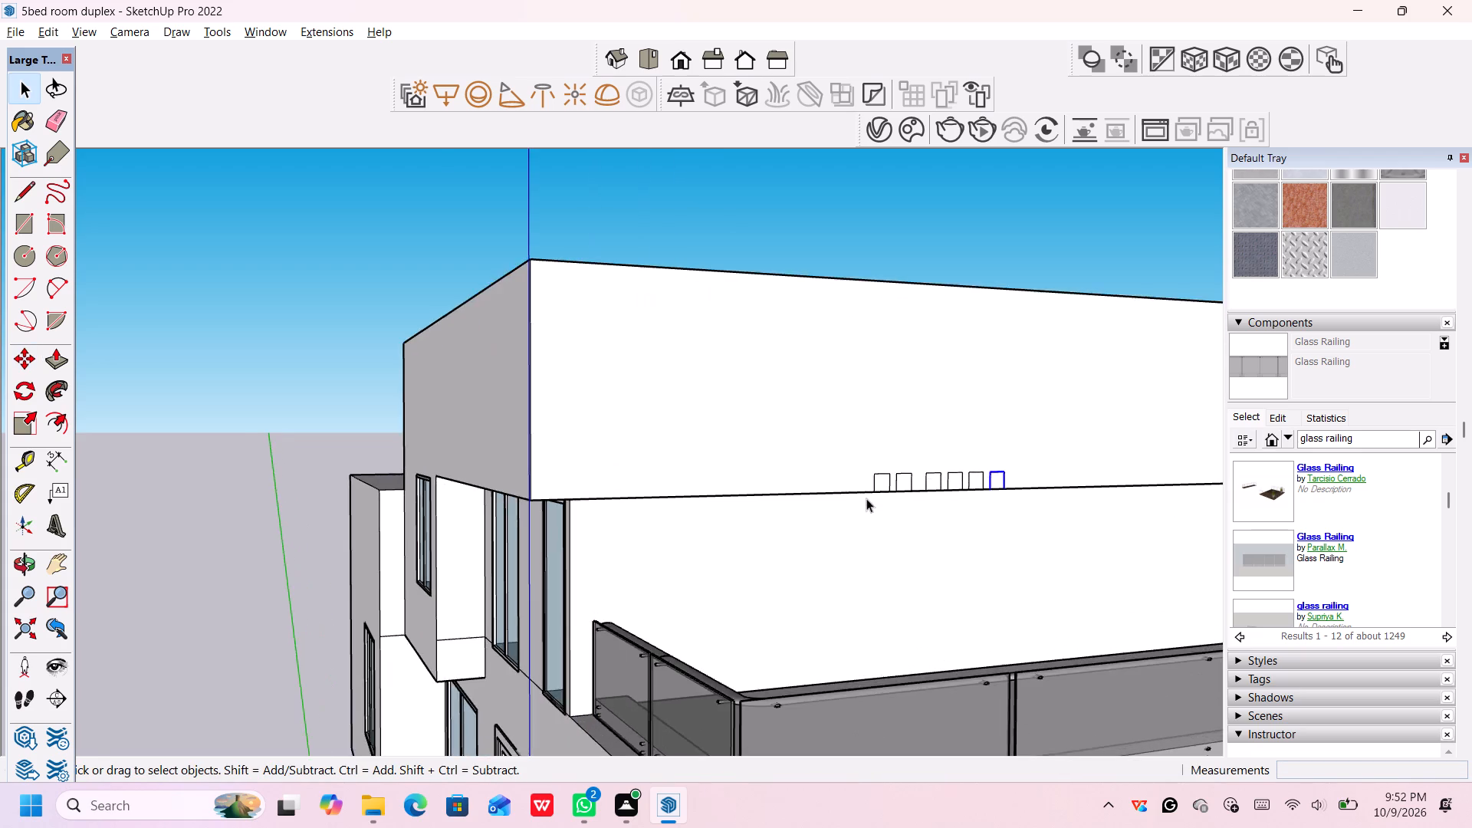
pyautogui.scroll(1, 866, 498)
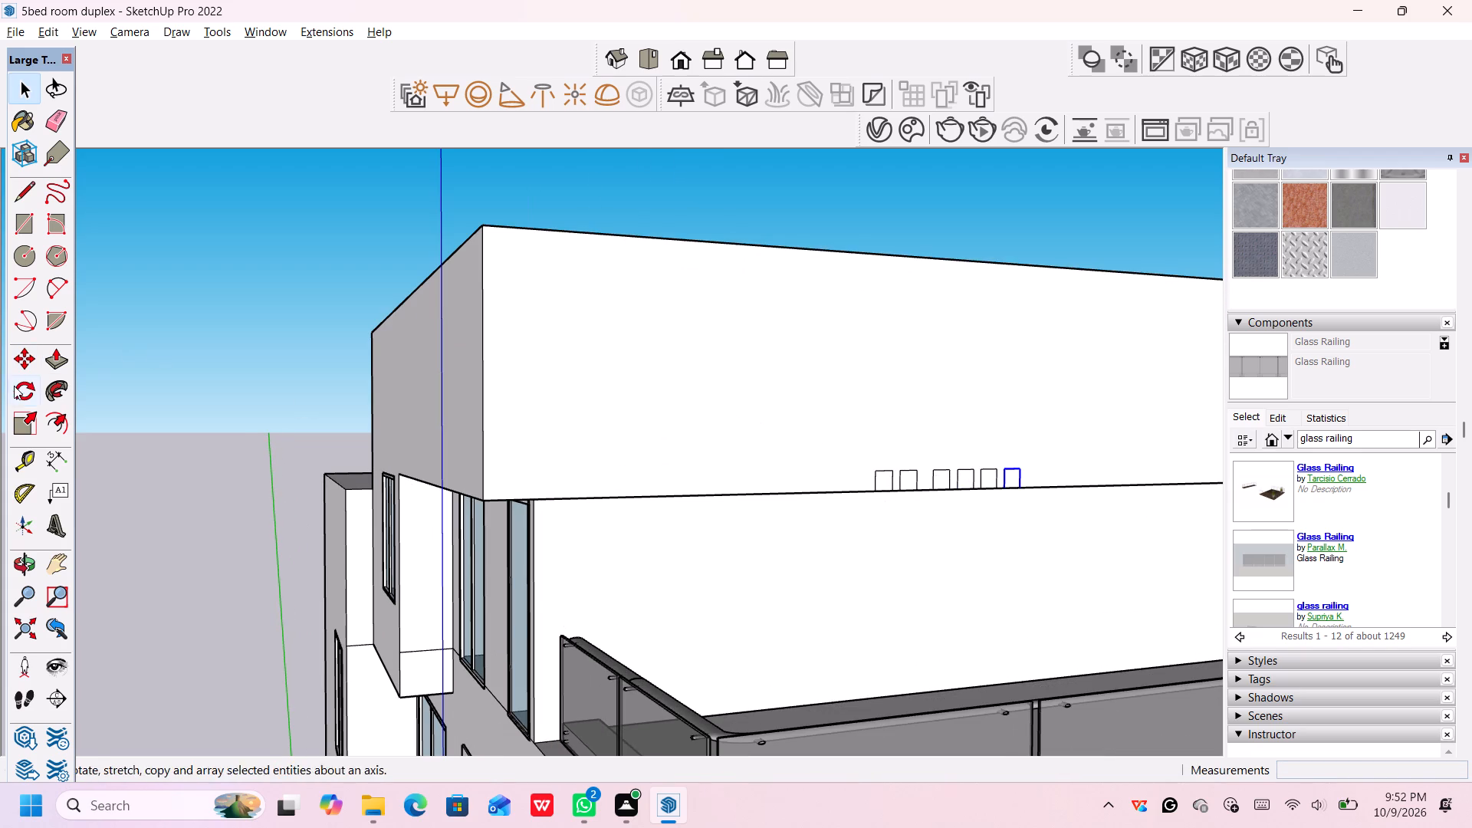
# Push/Pull the first square outline at the corner end of the row outward about 11' 7" into a beam over the balcony.
pyautogui.click(54, 357)
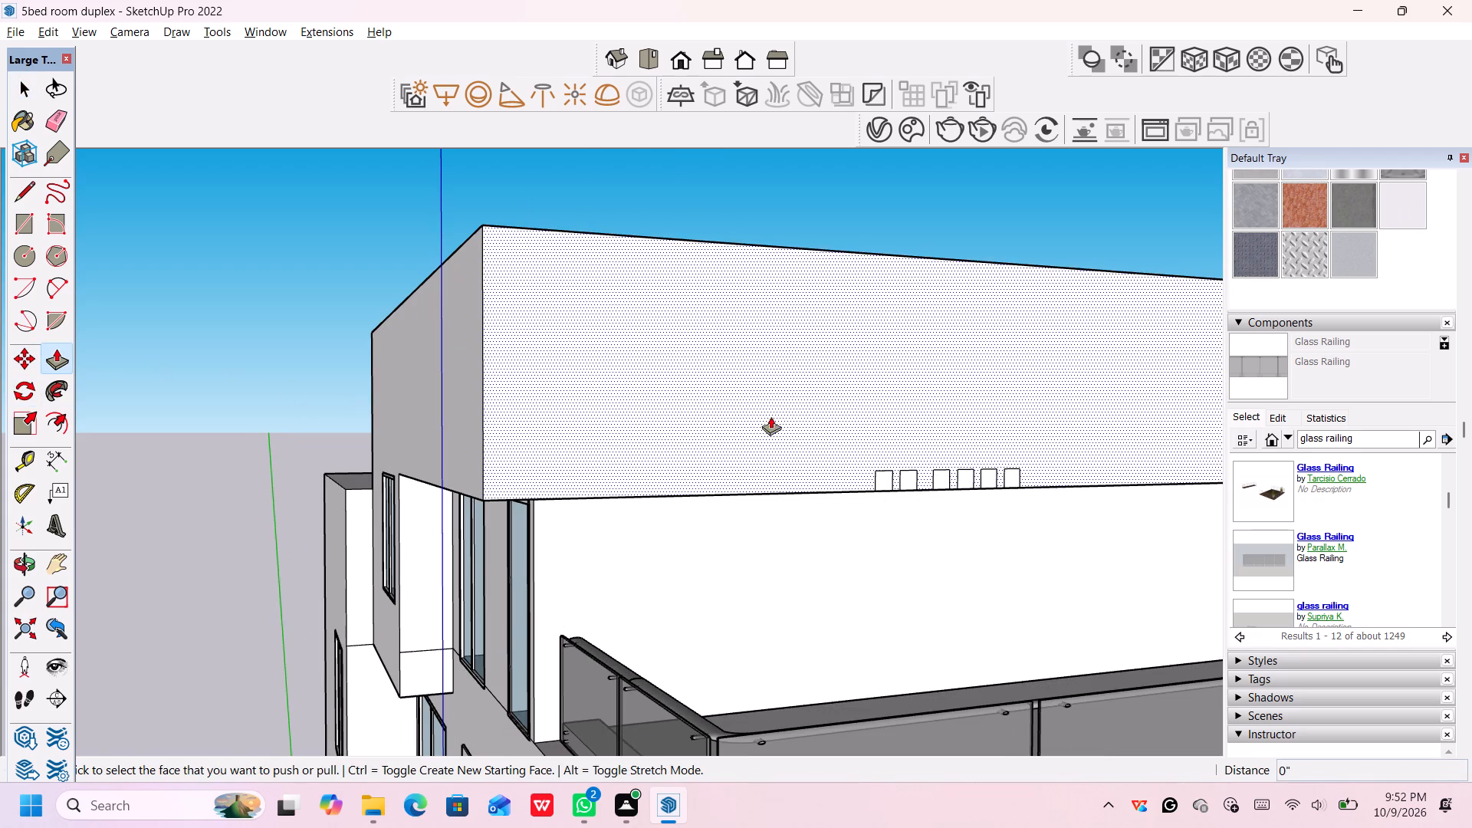
pyautogui.click(883, 479)
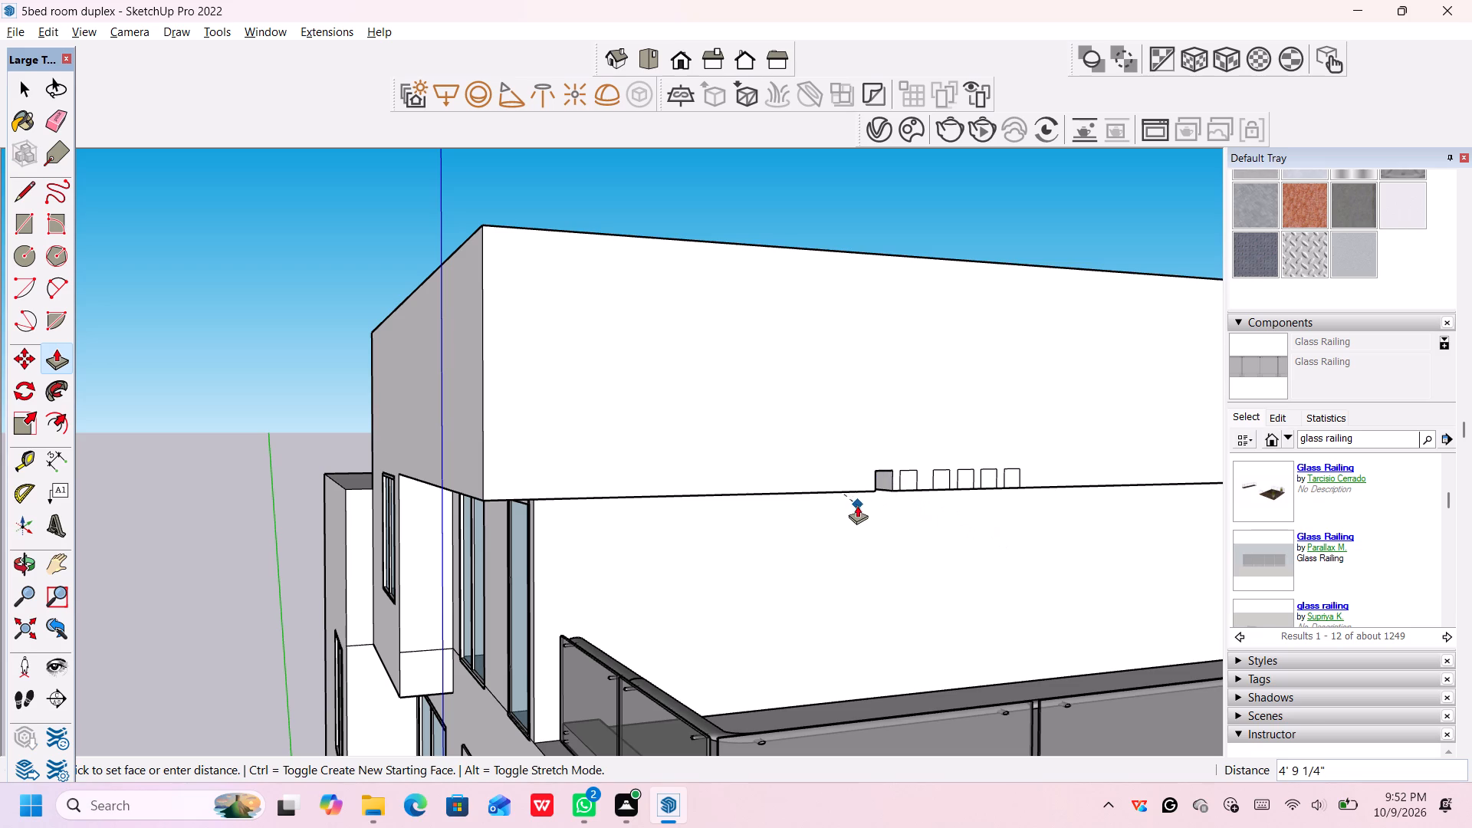
pyautogui.scroll(-1, 1098, 557)
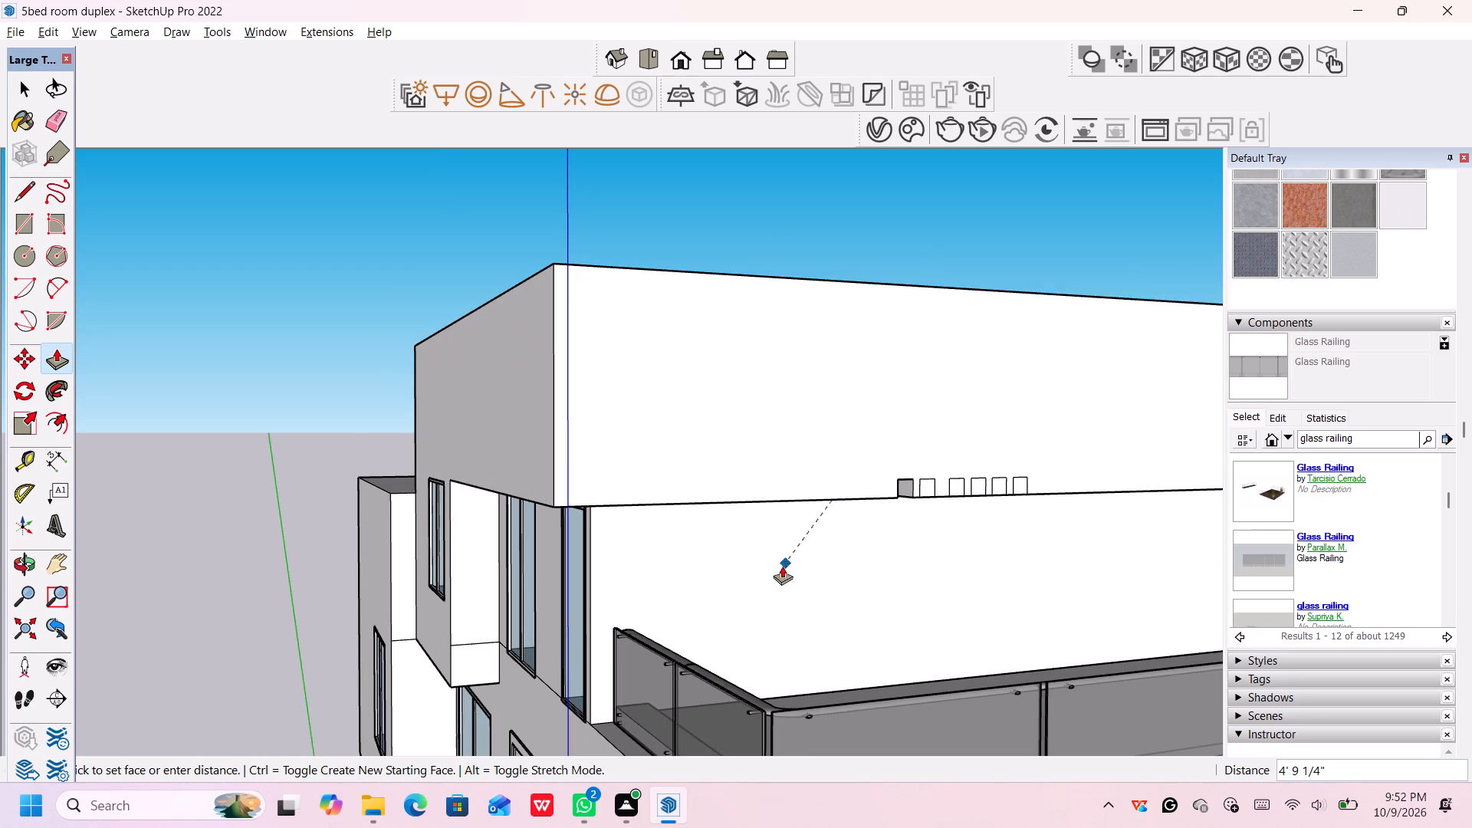
pyautogui.press('Escape')
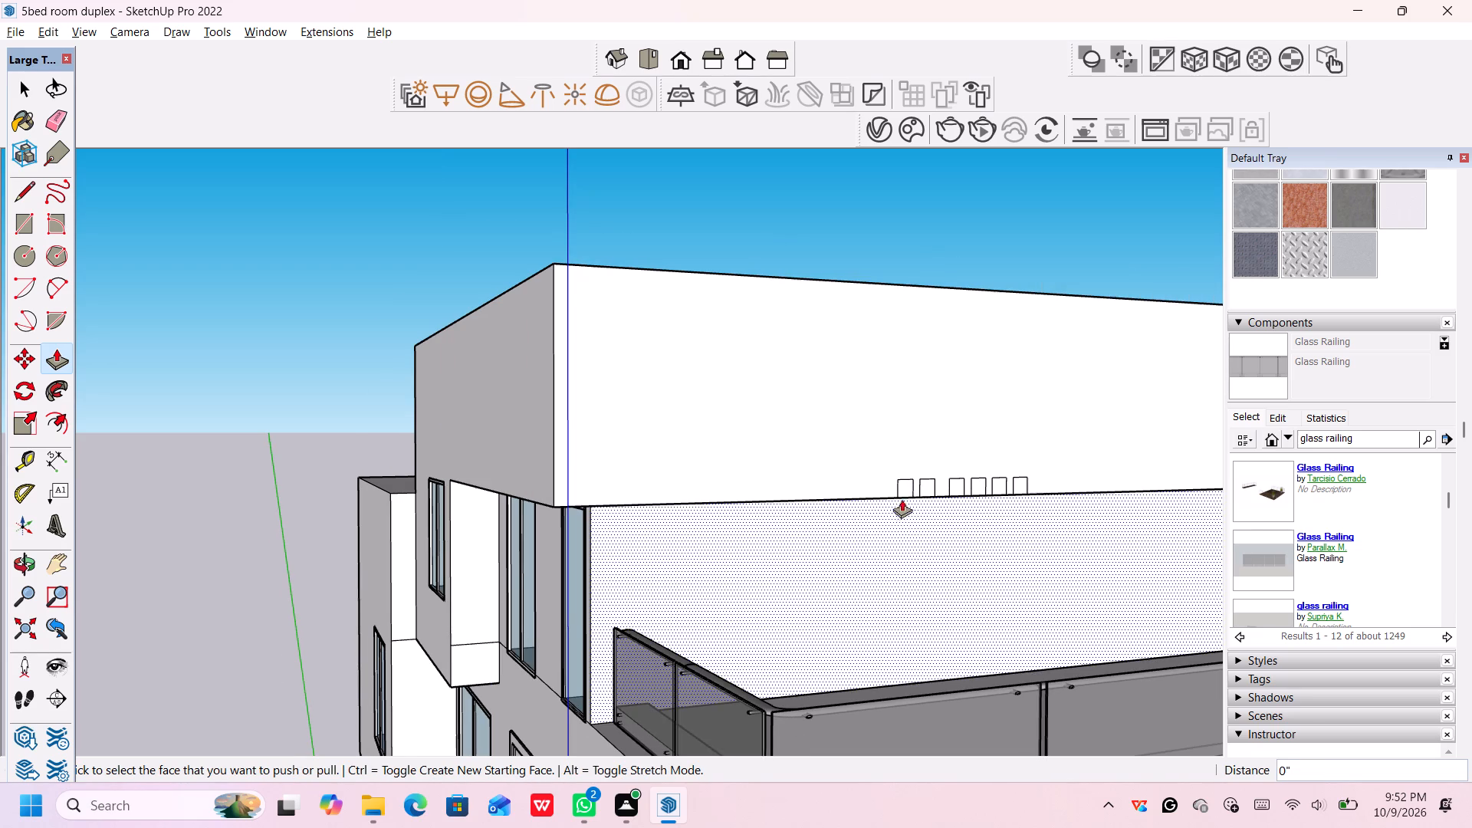
pyautogui.scroll(3, 903, 489)
pyautogui.click(903, 487)
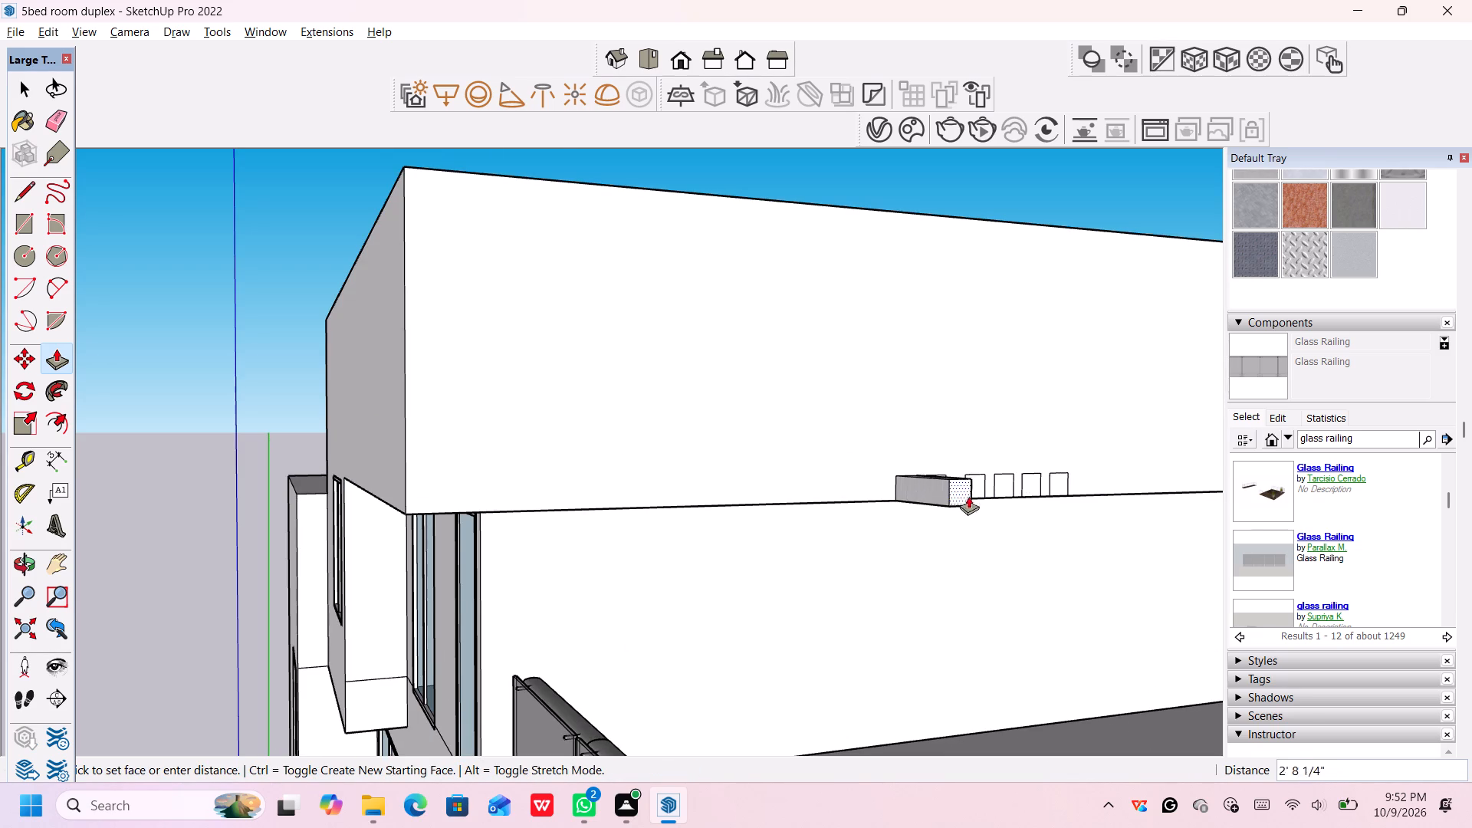
pyautogui.scroll(-1, 1116, 542)
pyautogui.scroll(-2, 1005, 518)
pyautogui.moveTo(1003, 524); pyautogui.dragTo(1001, 496, button='middle')
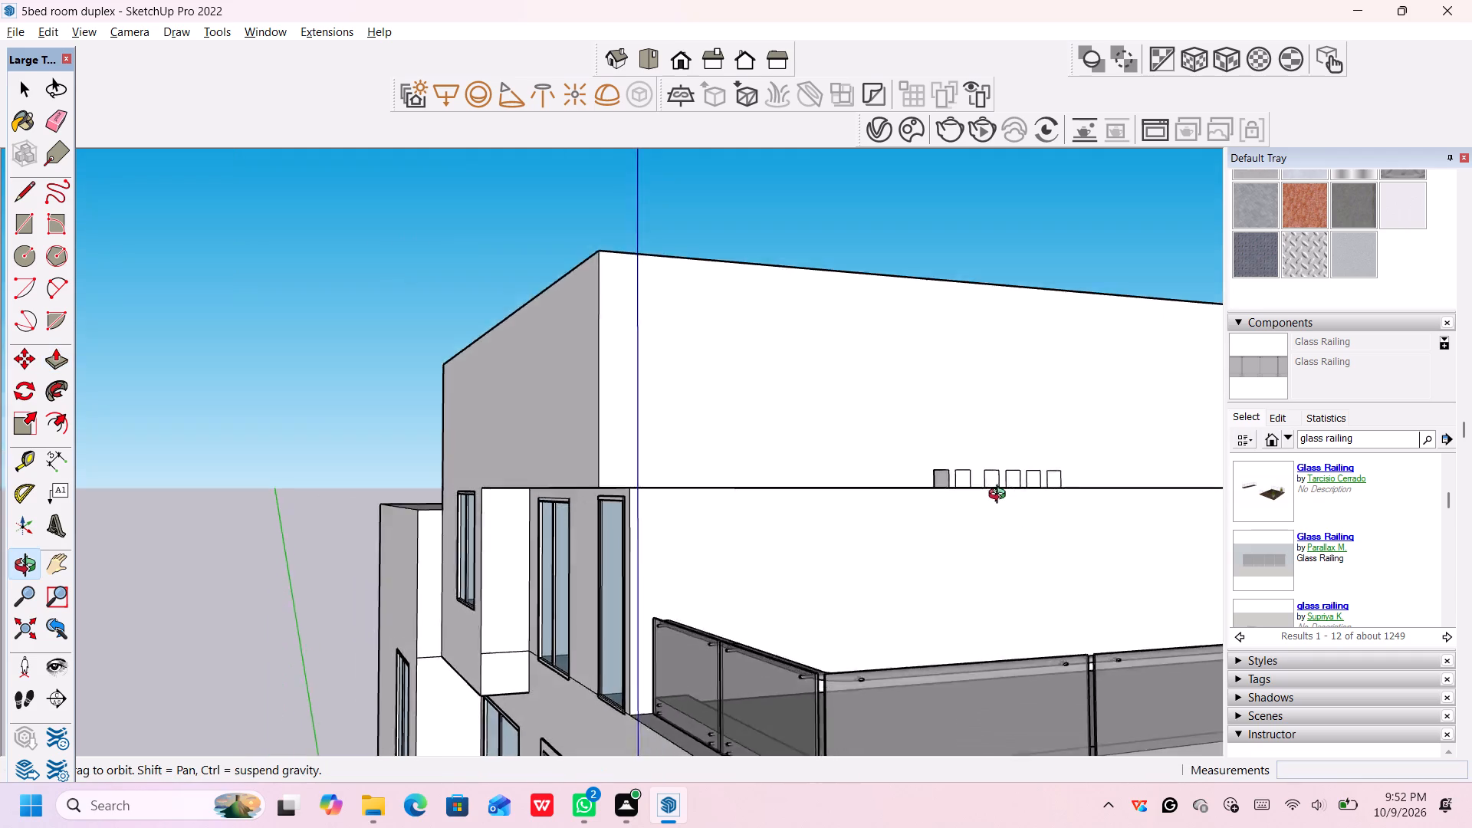
pyautogui.moveTo(1001, 496); pyautogui.dragTo(990, 394, button='middle')
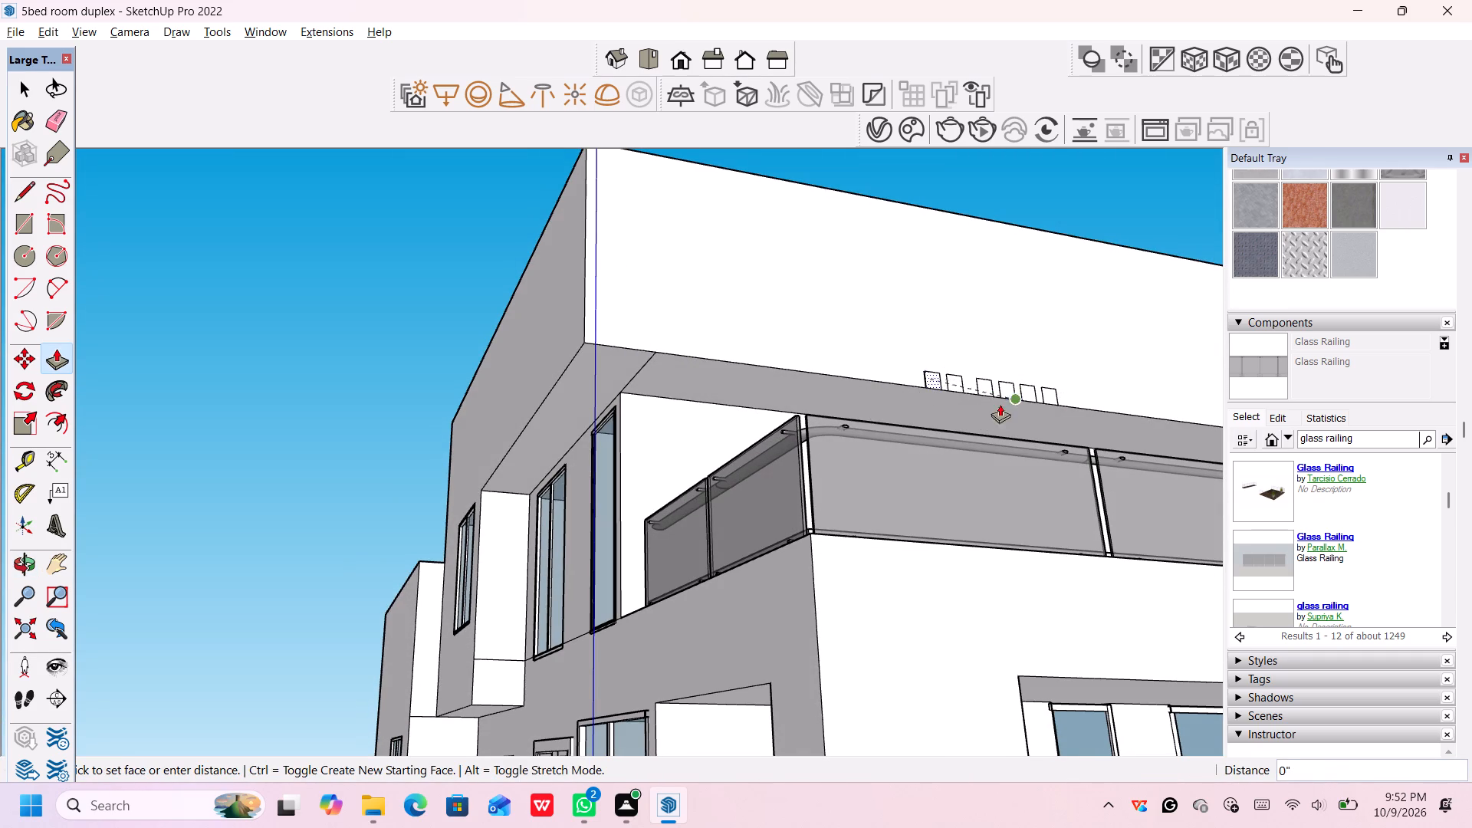
pyautogui.scroll(-1, 889, 386)
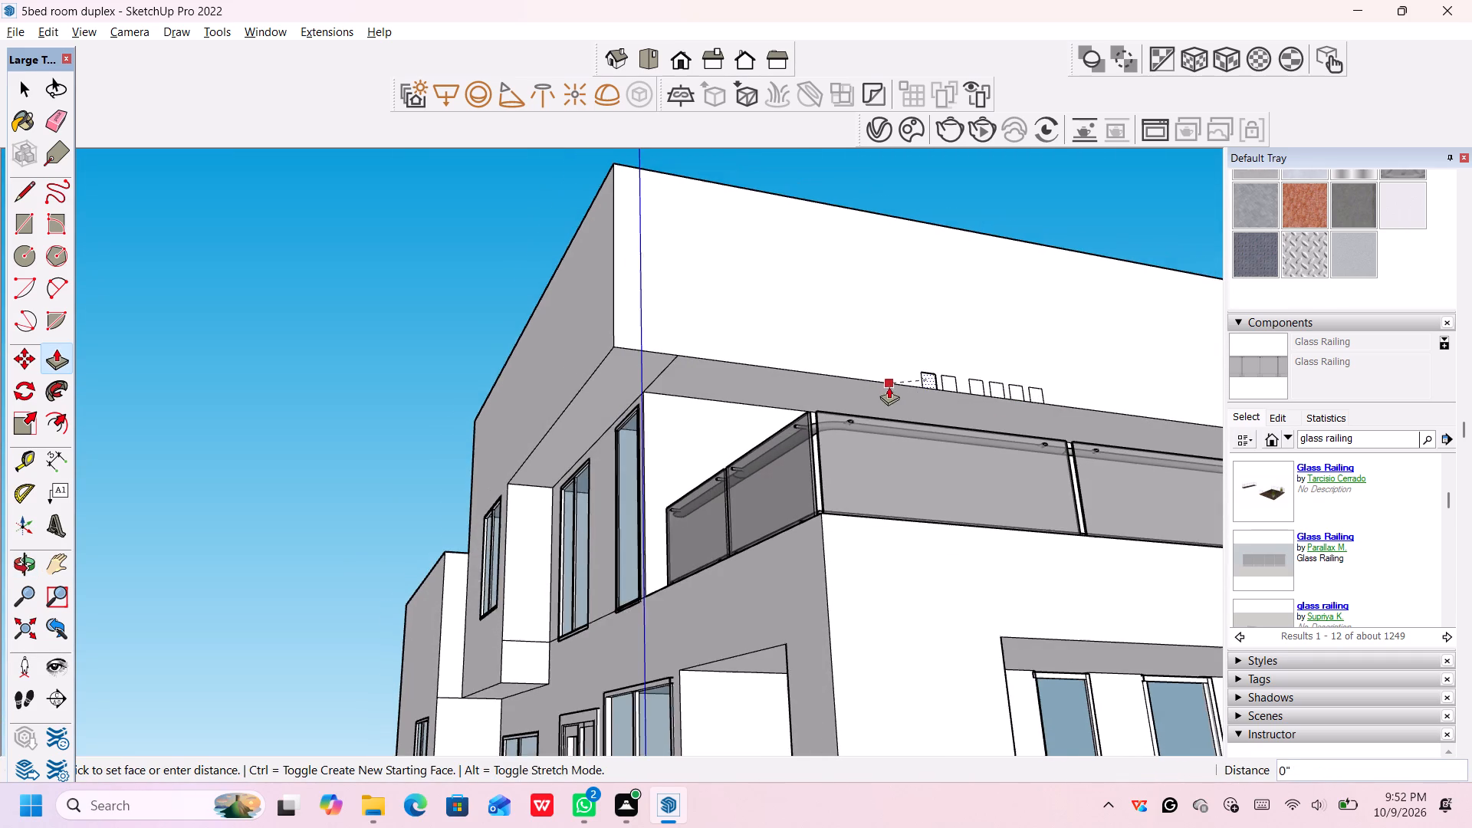
pyautogui.moveTo(889, 386); pyautogui.dragTo(1128, 445, button='middle')
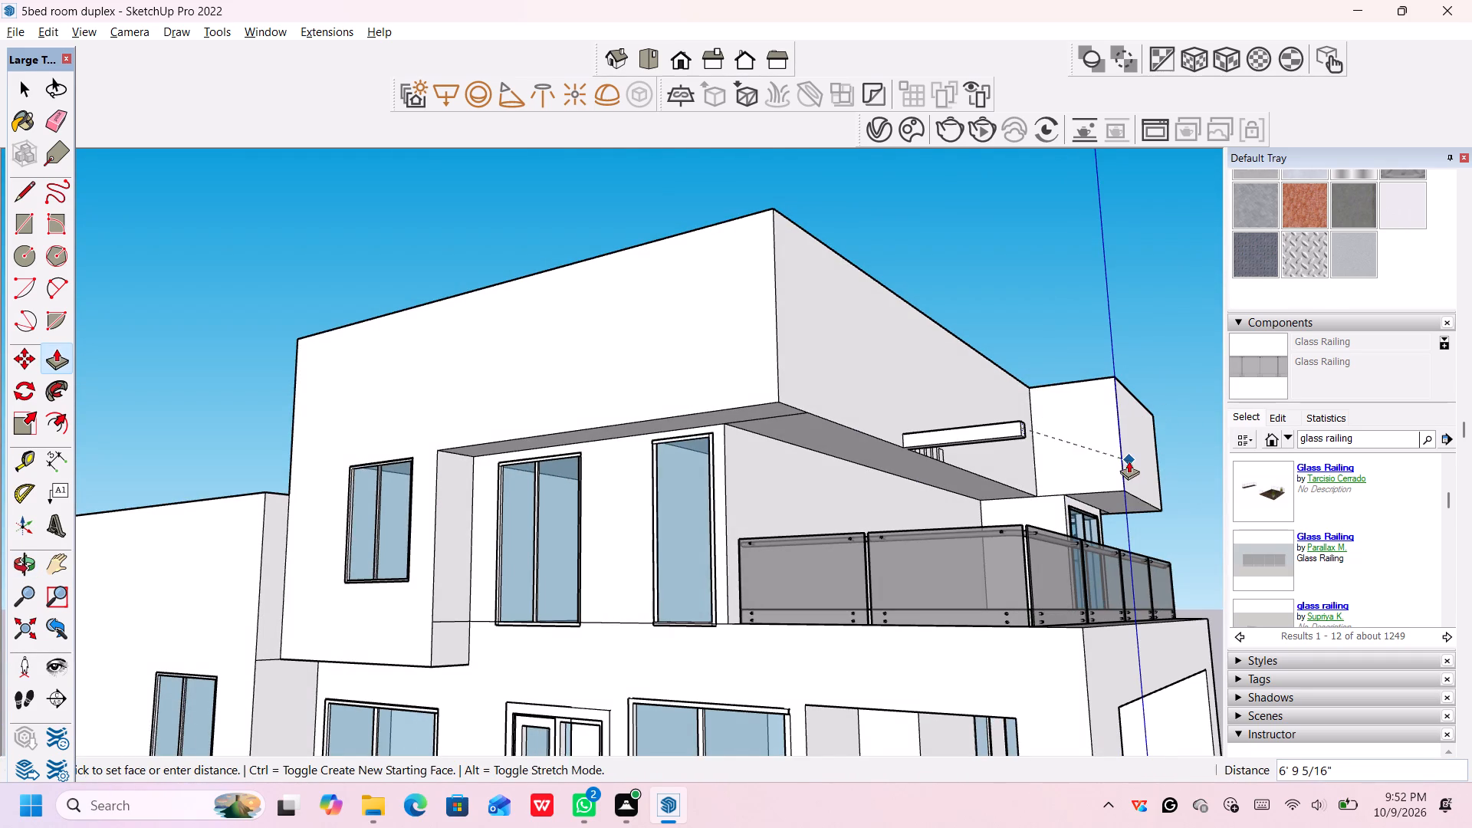
pyautogui.moveTo(1129, 461); pyautogui.dragTo(1227, 455, button='middle')
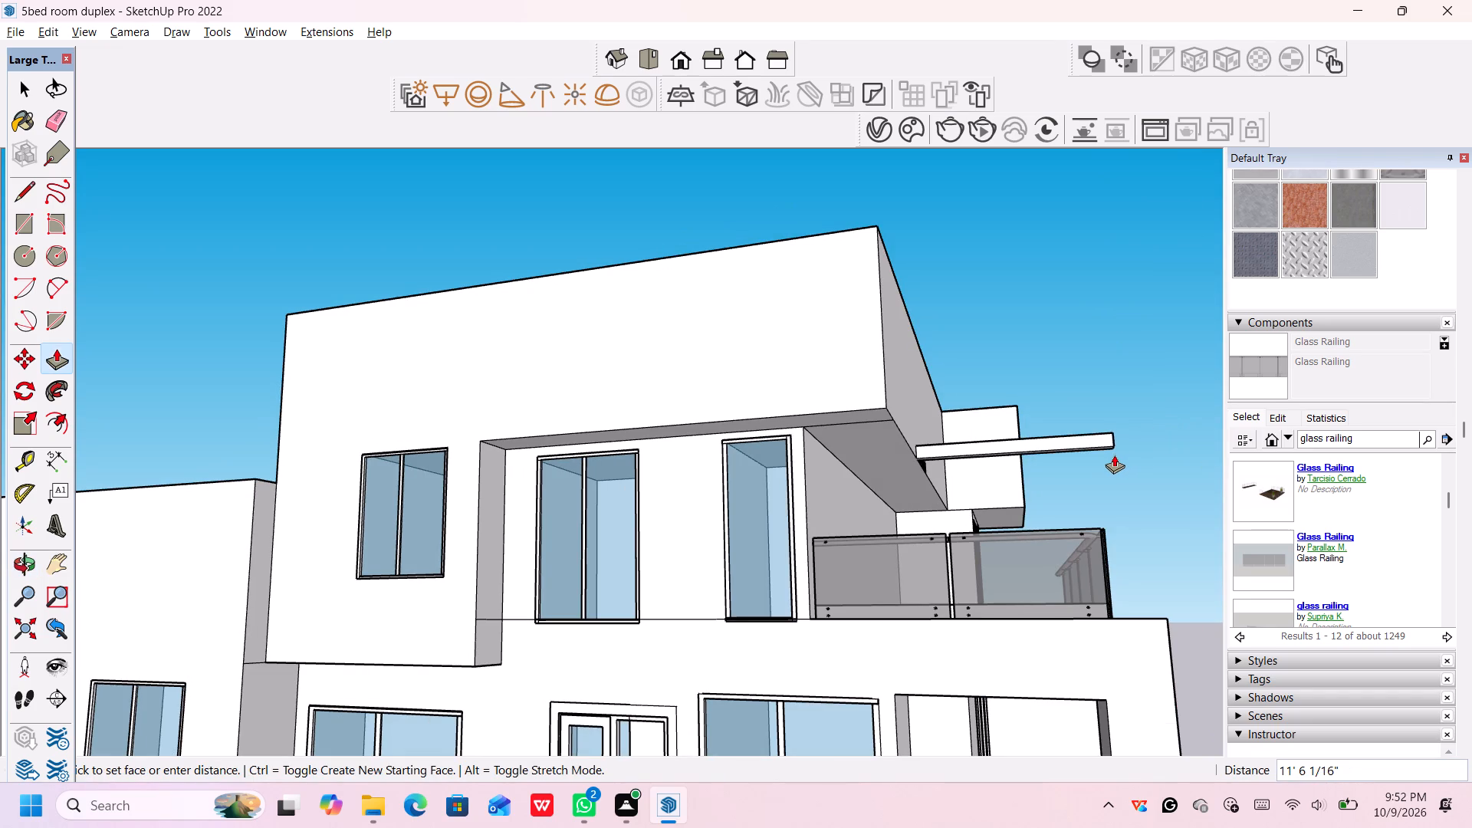
pyautogui.click(1115, 455)
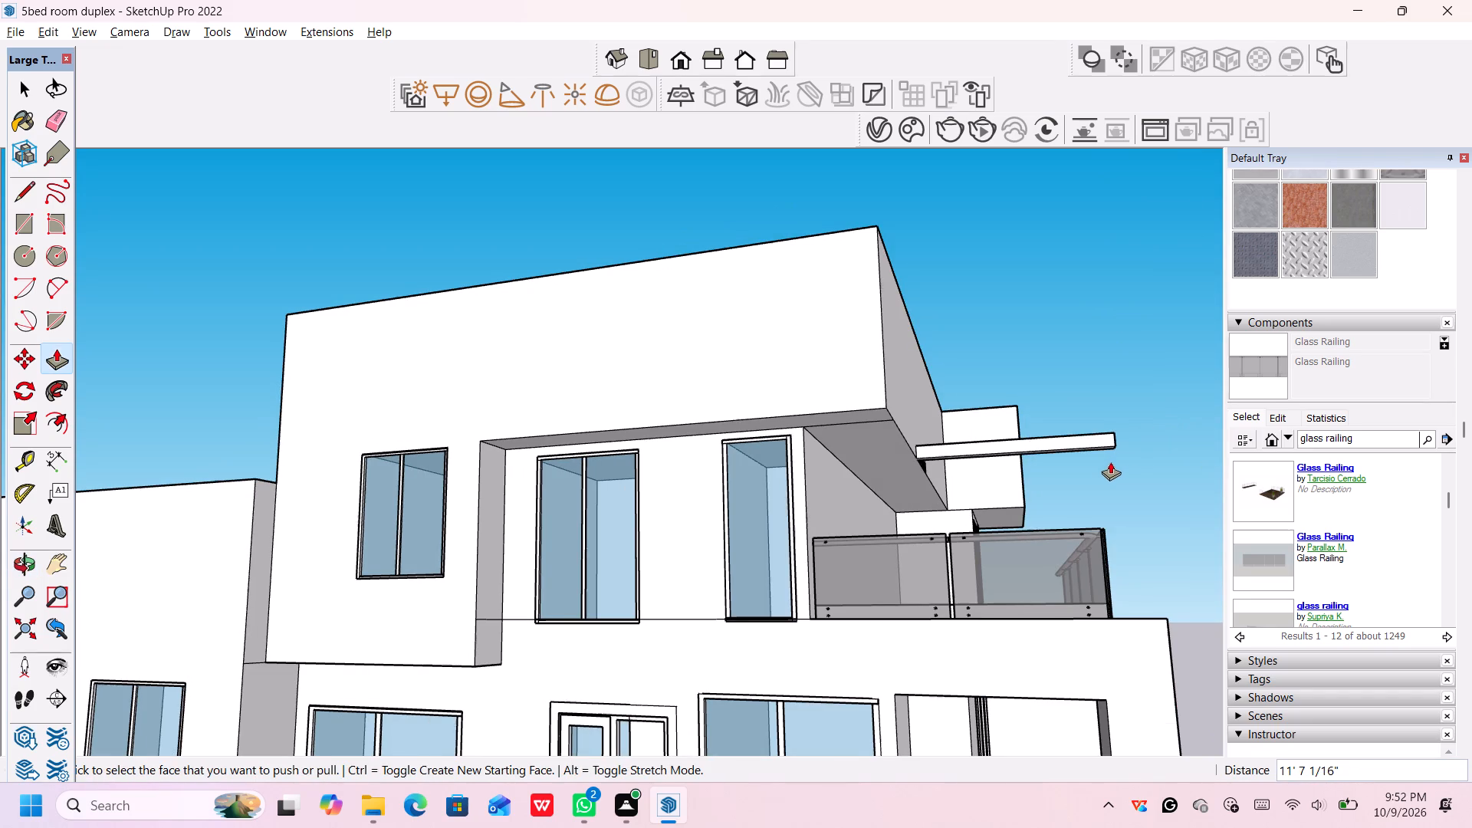
# Shorten the projecting beam over the balcony by pushing its end face back about 5 5/16".
pyautogui.moveTo(1110, 465); pyautogui.dragTo(1076, 373, button='middle')
pyautogui.scroll(3, 1098, 406)
pyautogui.moveTo(1099, 397); pyautogui.dragTo(1097, 398, button='middle')
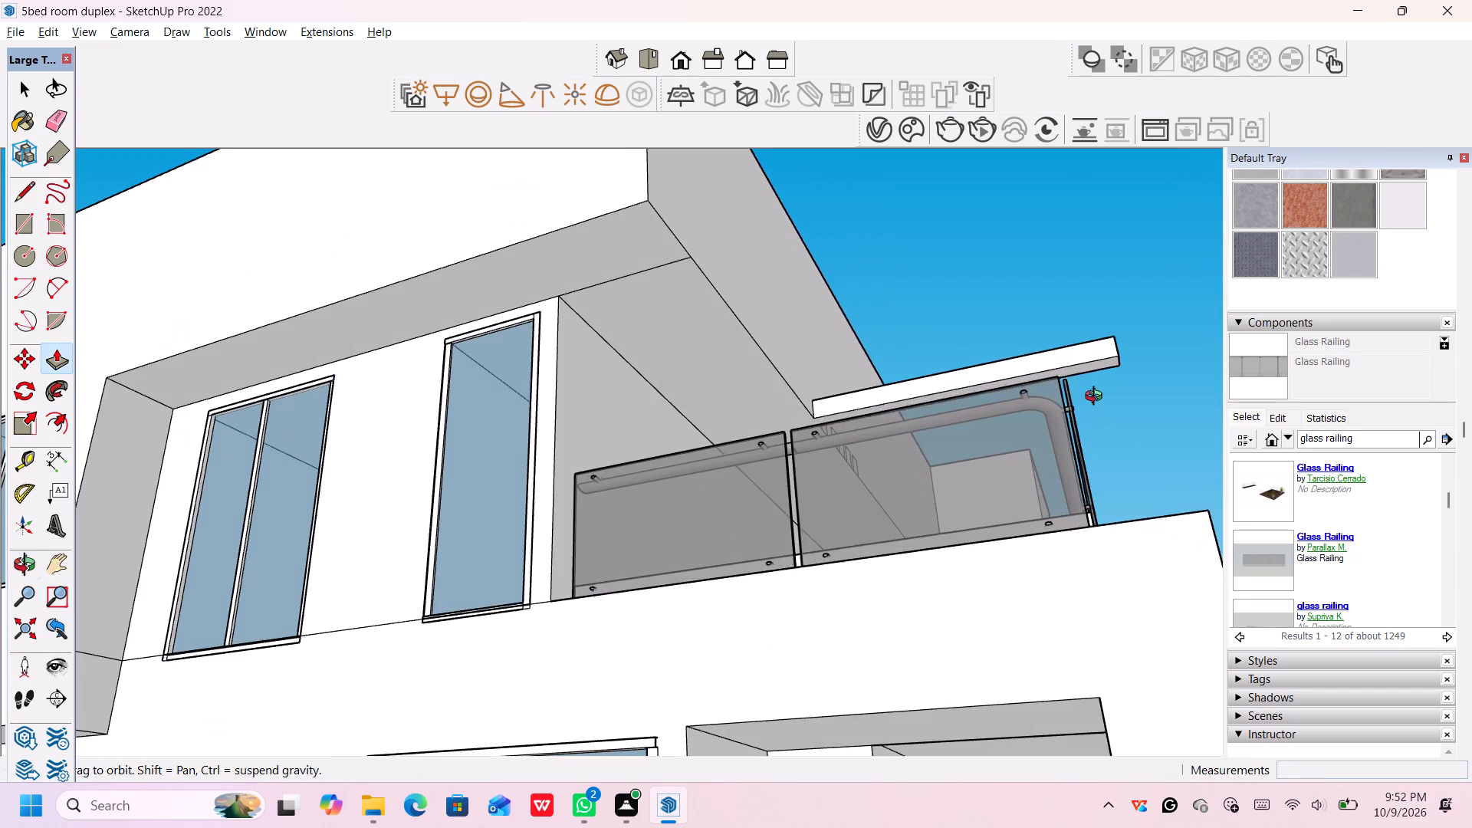
pyautogui.moveTo(1097, 398); pyautogui.dragTo(1082, 379, button='middle')
pyautogui.scroll(1, 1082, 379)
pyautogui.moveTo(1090, 383); pyautogui.dragTo(1029, 577, button='middle')
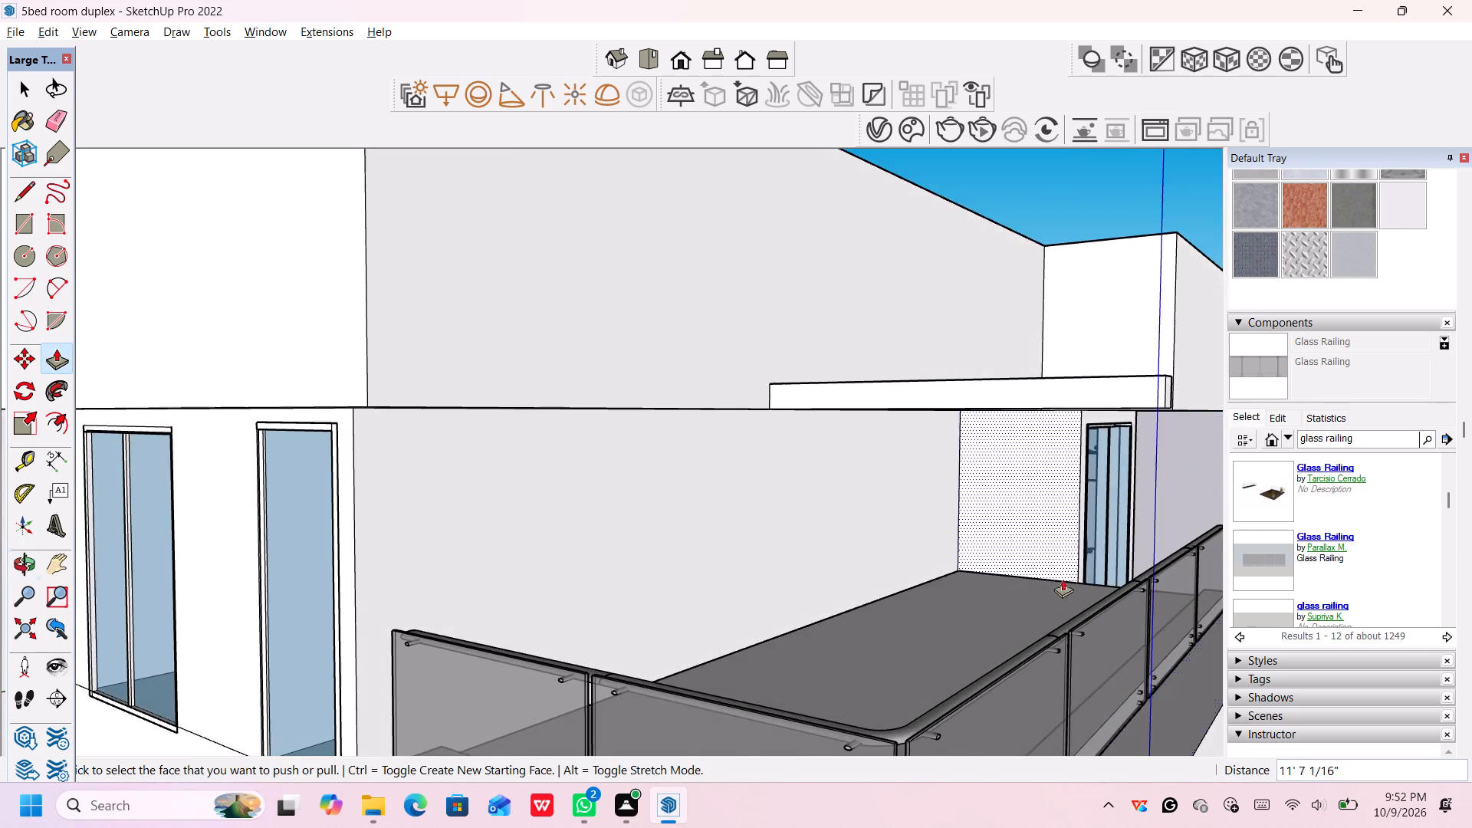
pyautogui.scroll(-12, 1089, 558)
pyautogui.scroll(4, 1096, 554)
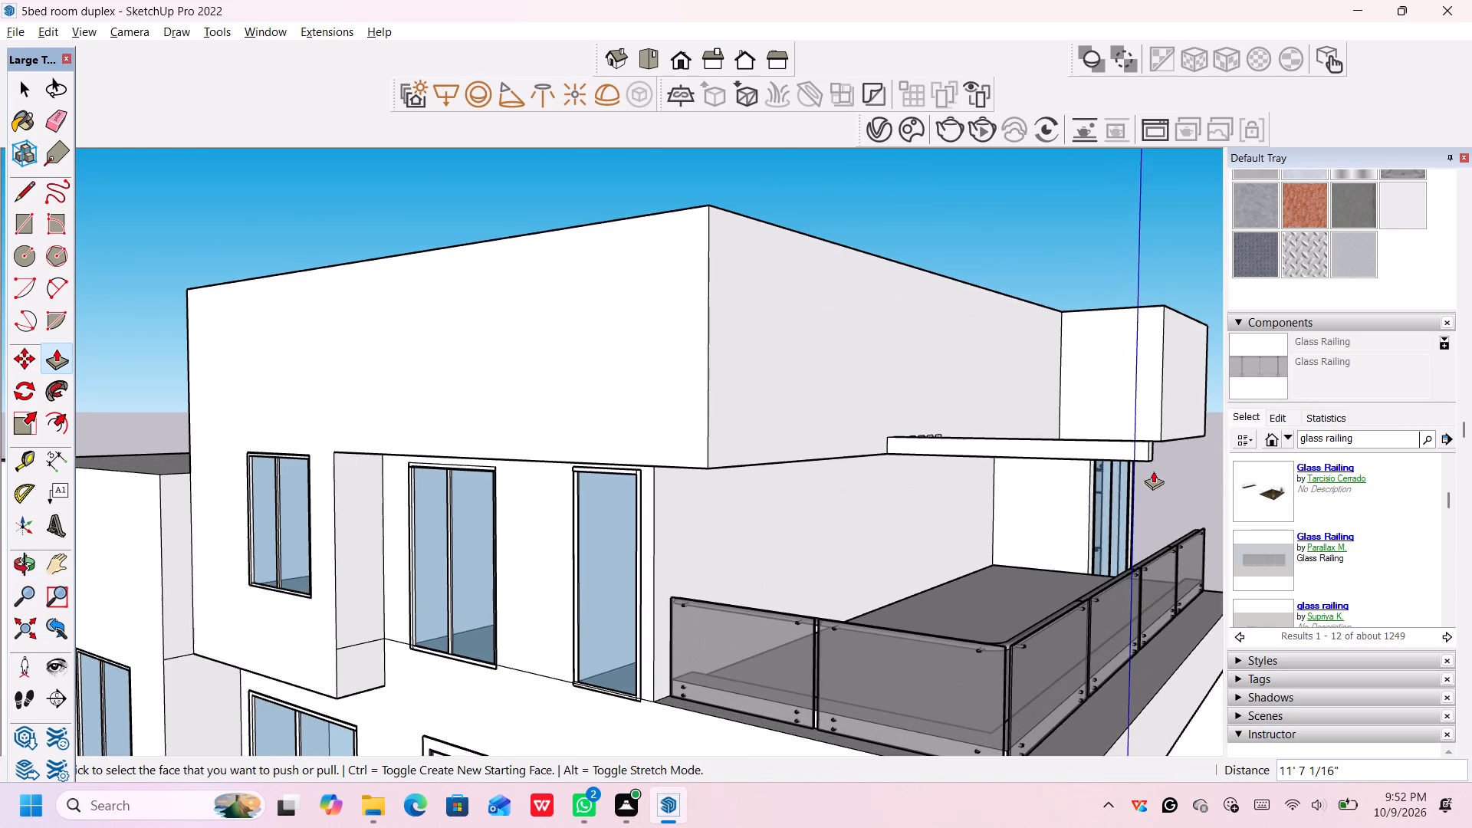
pyautogui.moveTo(1160, 464); pyautogui.dragTo(945, 533, button='middle')
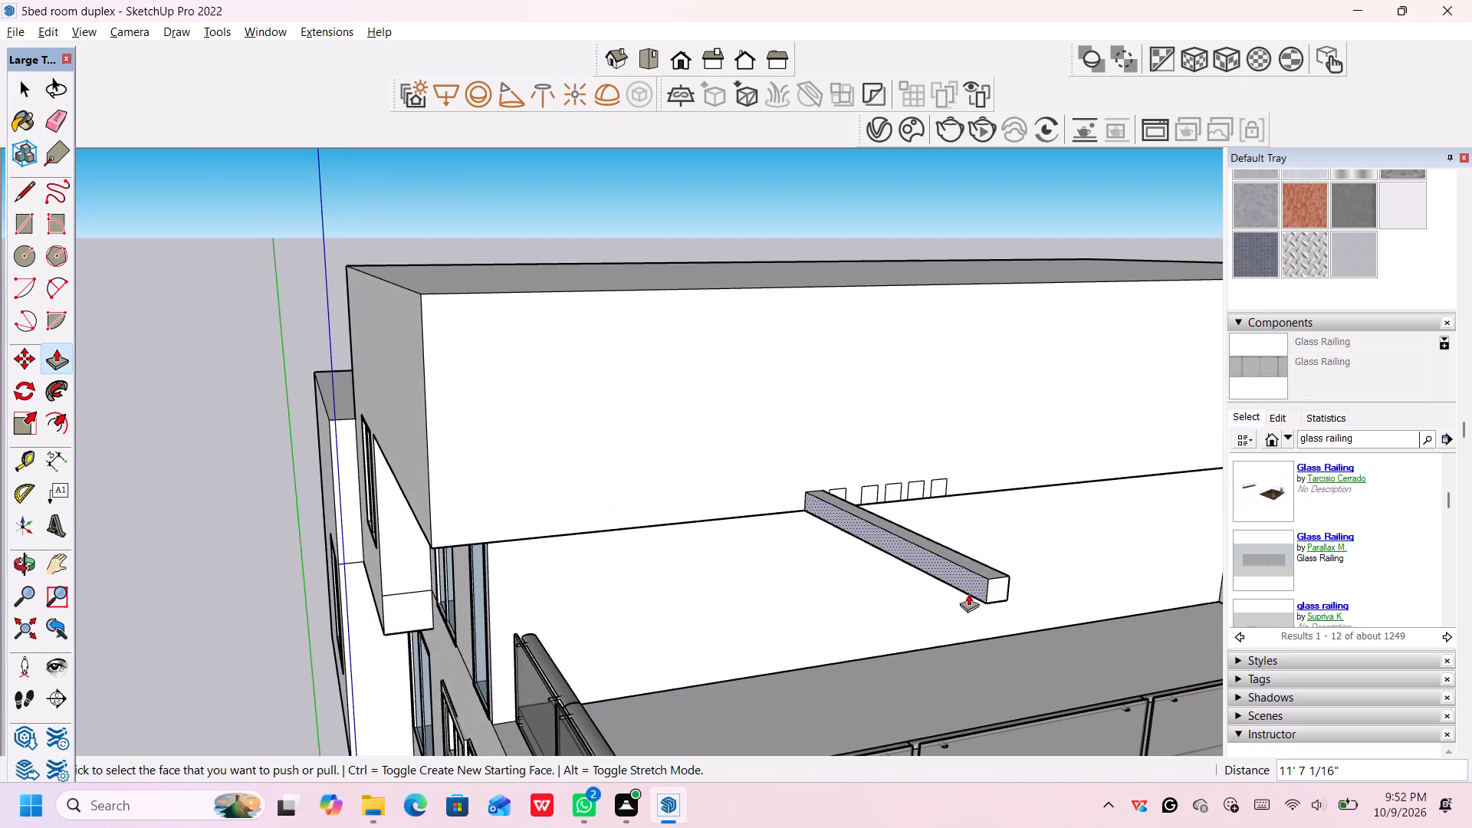
pyautogui.scroll(1, 991, 584)
pyautogui.click(996, 583)
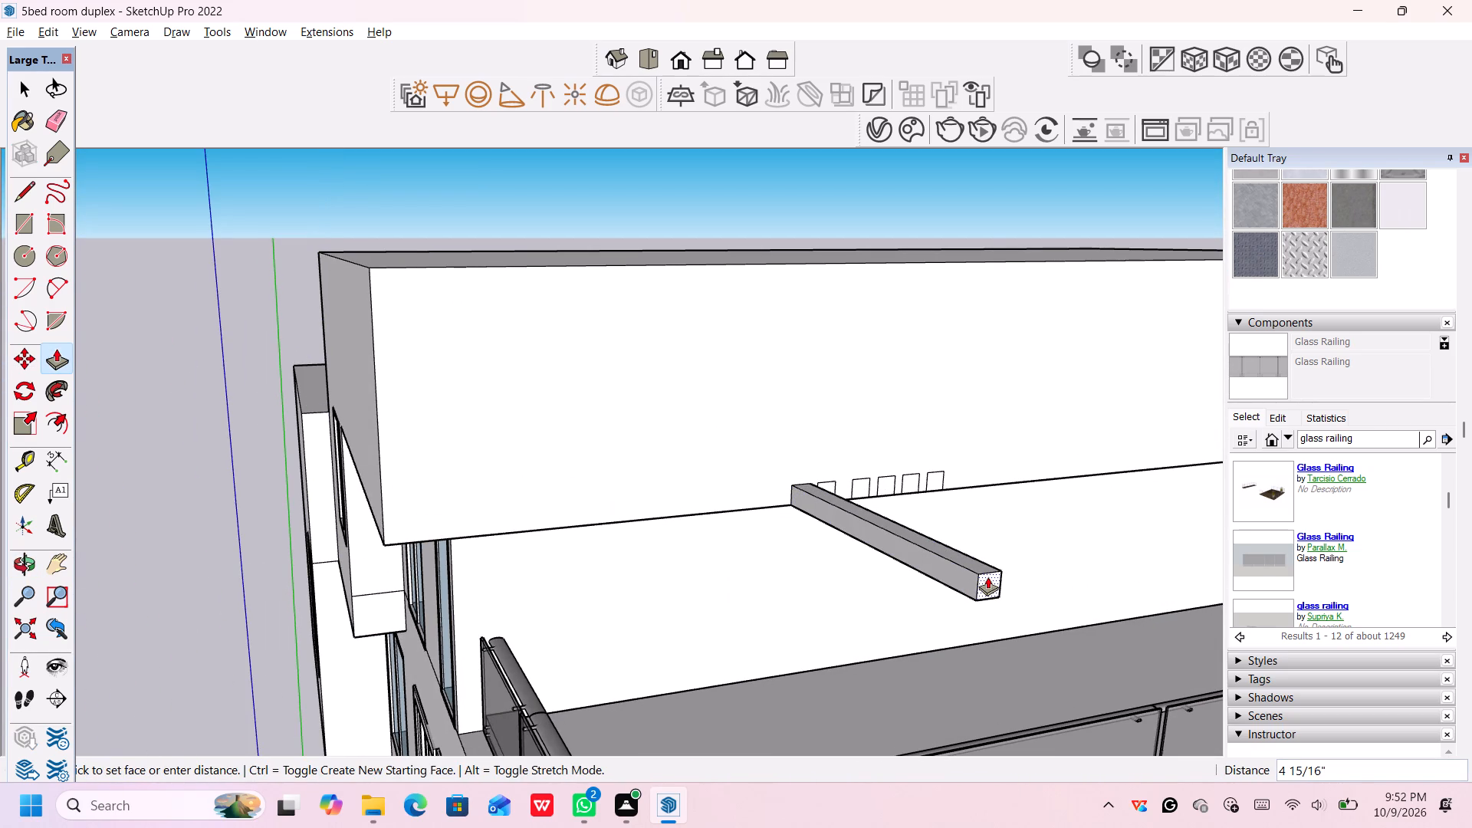
pyautogui.click(987, 577)
# Examine the beam's reach over the balcony and its alignment with the glass railing from several angles.
pyautogui.scroll(-20, 991, 588)
pyautogui.scroll(-1, 991, 588)
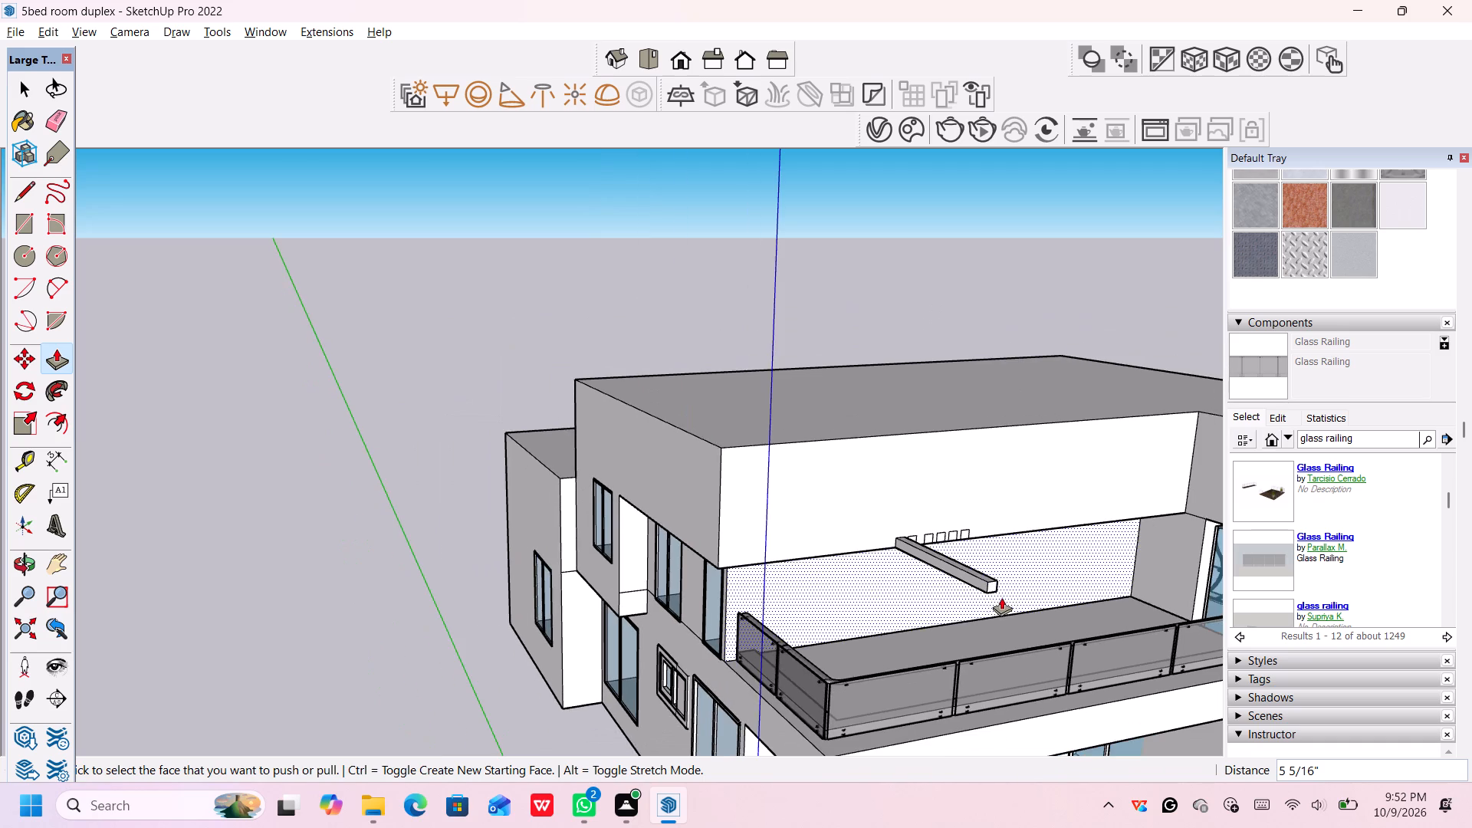
pyautogui.moveTo(1001, 602); pyautogui.dragTo(1057, 652, button='middle')
pyautogui.scroll(3, 1018, 676)
pyautogui.moveTo(1018, 678); pyautogui.dragTo(1126, 700, button='middle')
pyautogui.moveTo(1030, 663); pyautogui.dragTo(1073, 667, button='middle')
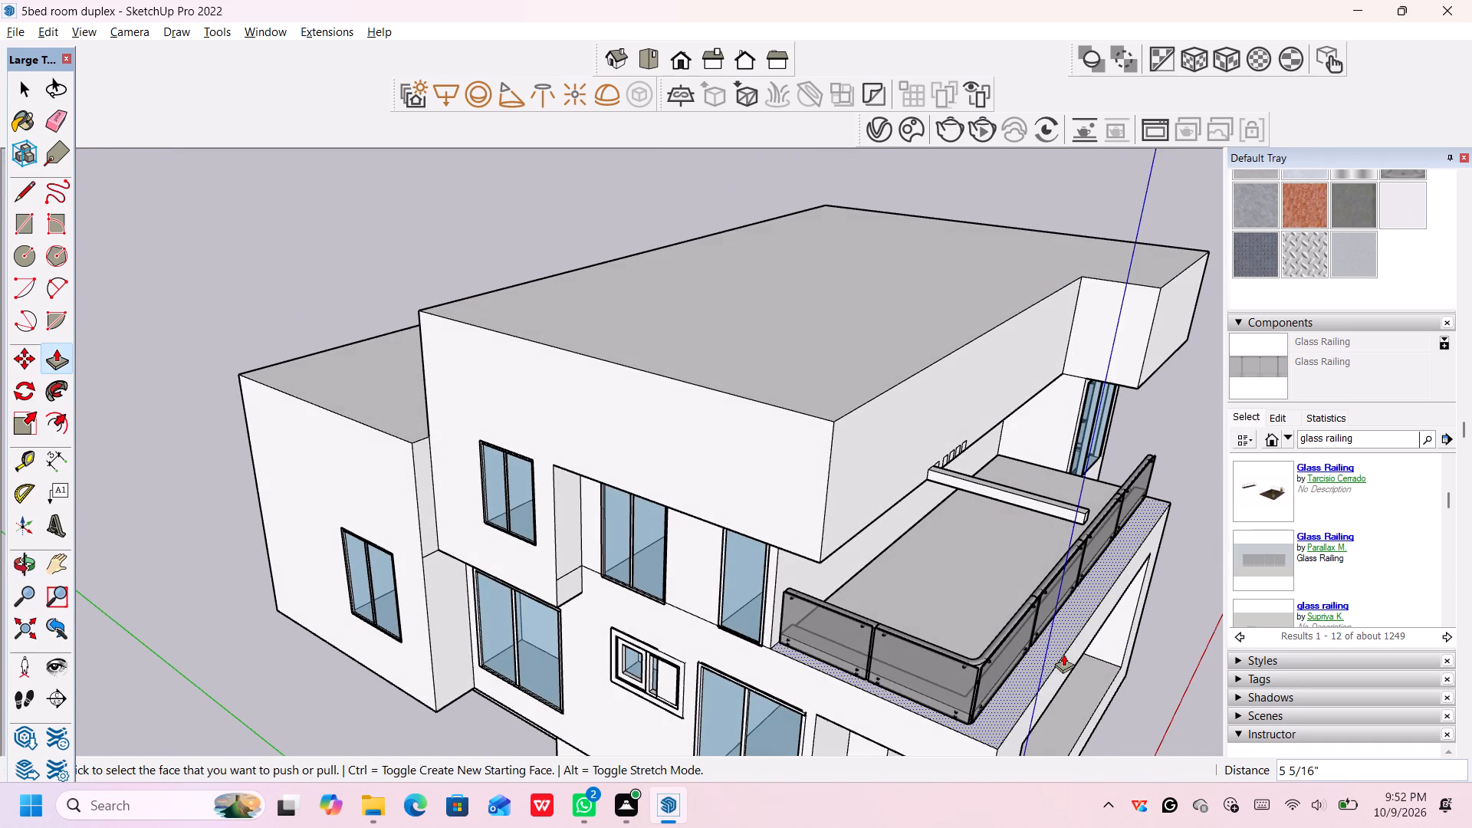
pyautogui.scroll(1, 1063, 640)
pyautogui.moveTo(1079, 588); pyautogui.dragTo(1066, 425, button='middle')
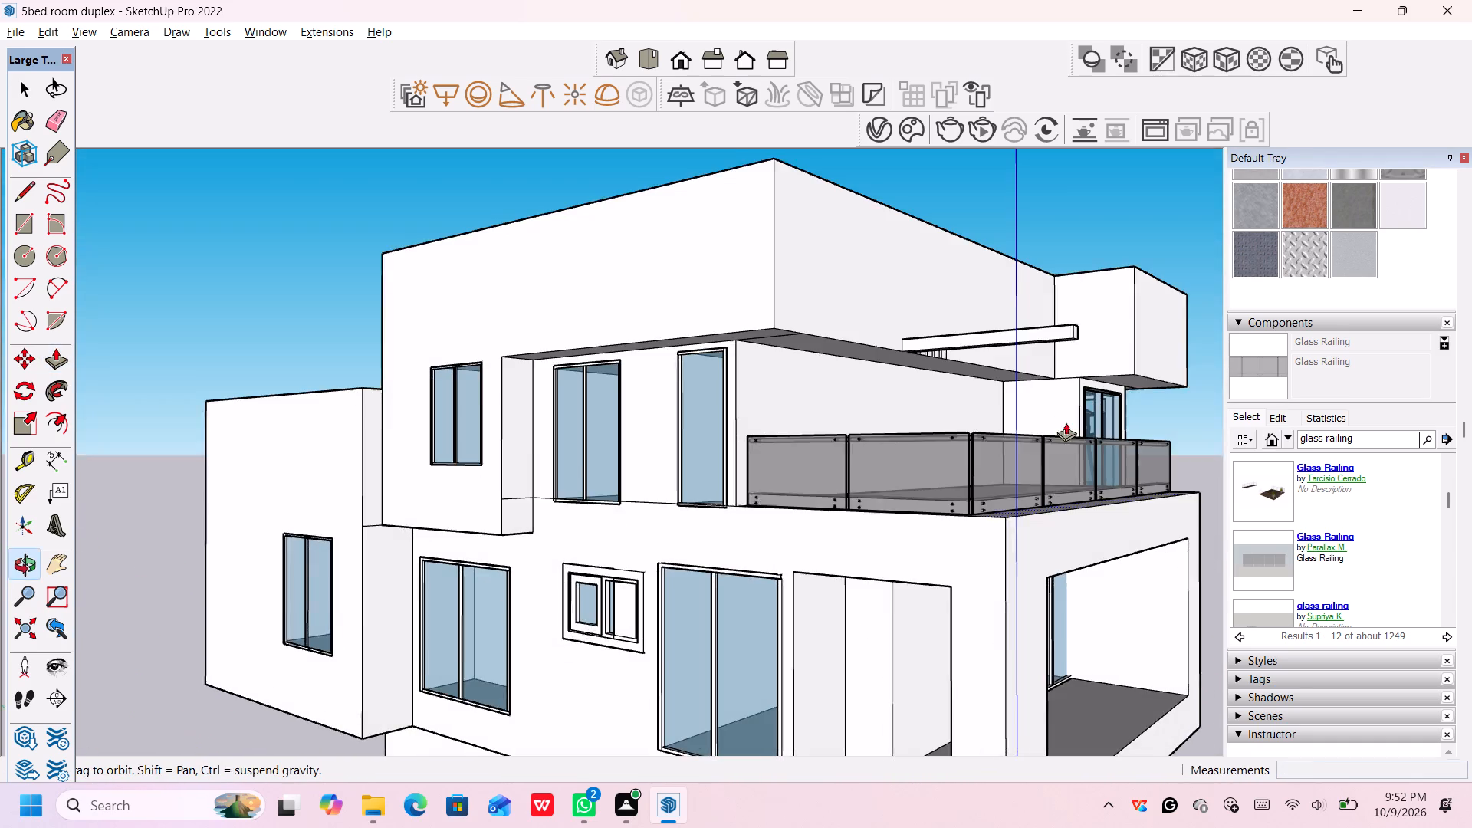
pyautogui.scroll(5, 1073, 443)
pyautogui.moveTo(1061, 484); pyautogui.dragTo(1043, 352, button='middle')
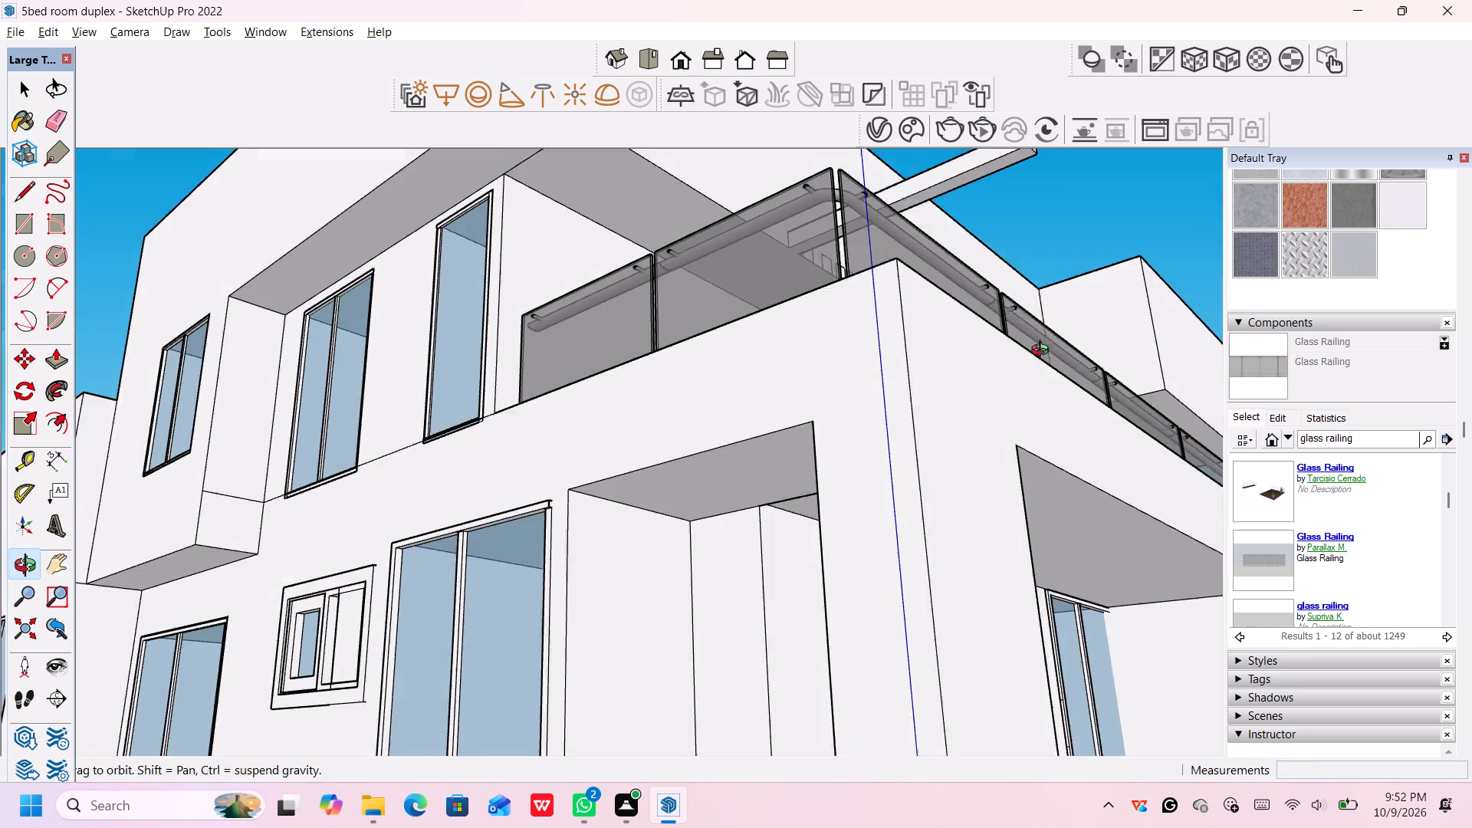
pyautogui.moveTo(1043, 352); pyautogui.dragTo(1043, 346, button='middle')
pyautogui.scroll(-5, 1043, 341)
pyautogui.moveTo(1052, 326); pyautogui.dragTo(1073, 449, button='middle')
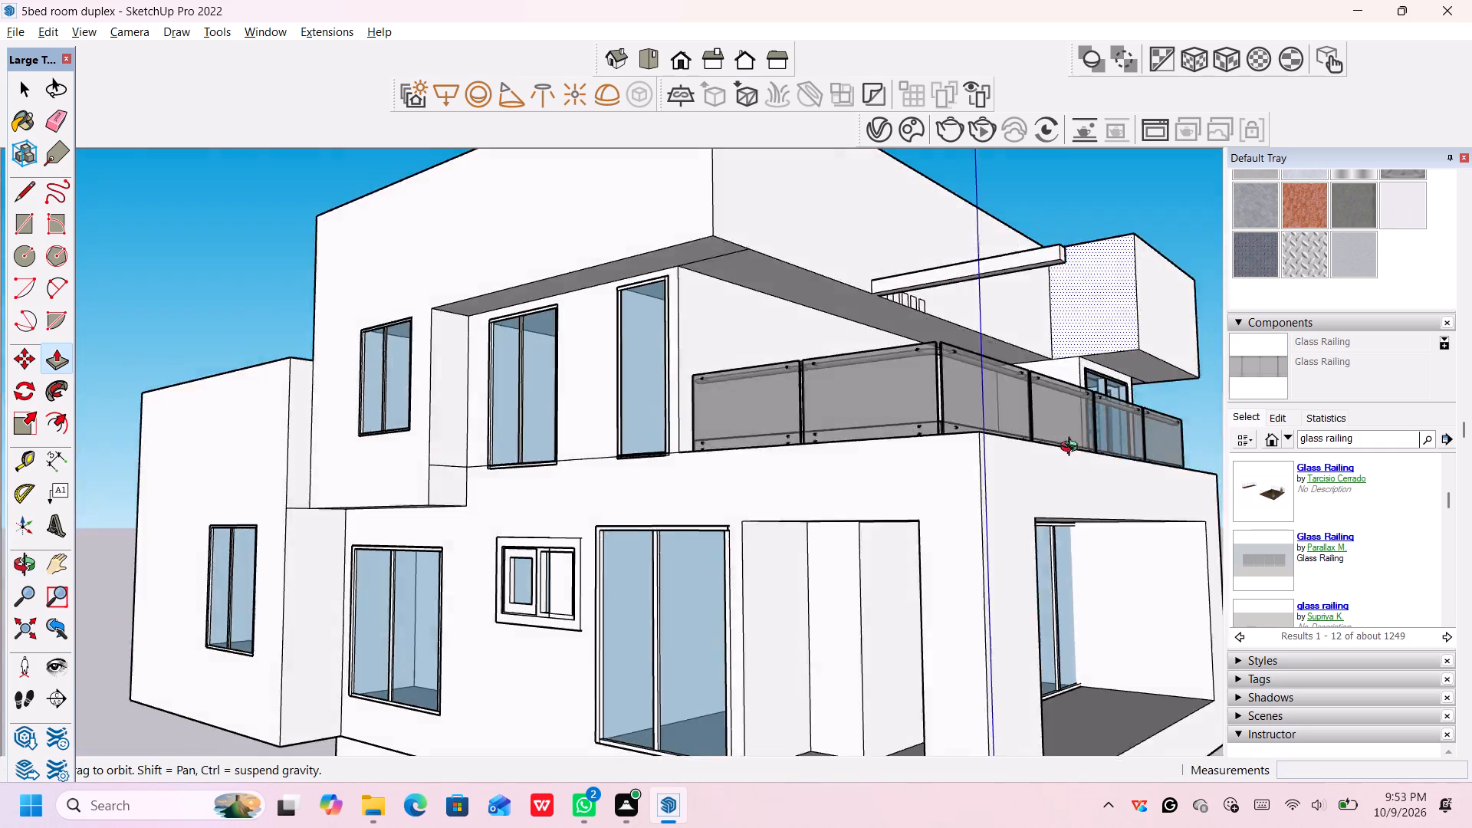
pyautogui.moveTo(1073, 449); pyautogui.dragTo(1115, 472, button='middle')
pyautogui.moveTo(1019, 442); pyautogui.dragTo(1119, 463, button='middle')
pyautogui.scroll(1, 1109, 462)
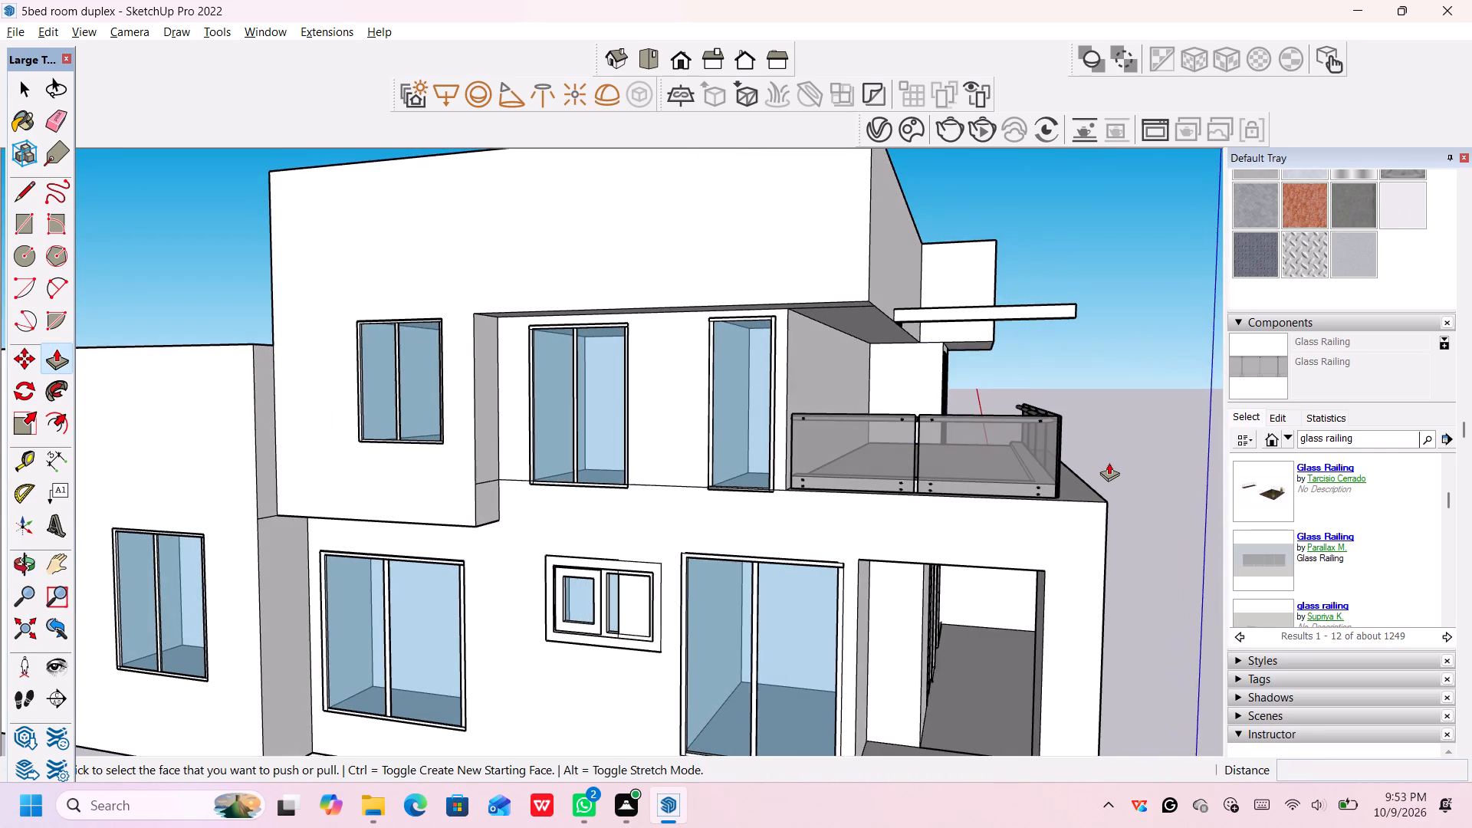
pyautogui.scroll(1, 1109, 462)
pyautogui.scroll(2, 1084, 292)
pyautogui.moveTo(1085, 297); pyautogui.dragTo(1083, 310, button='middle')
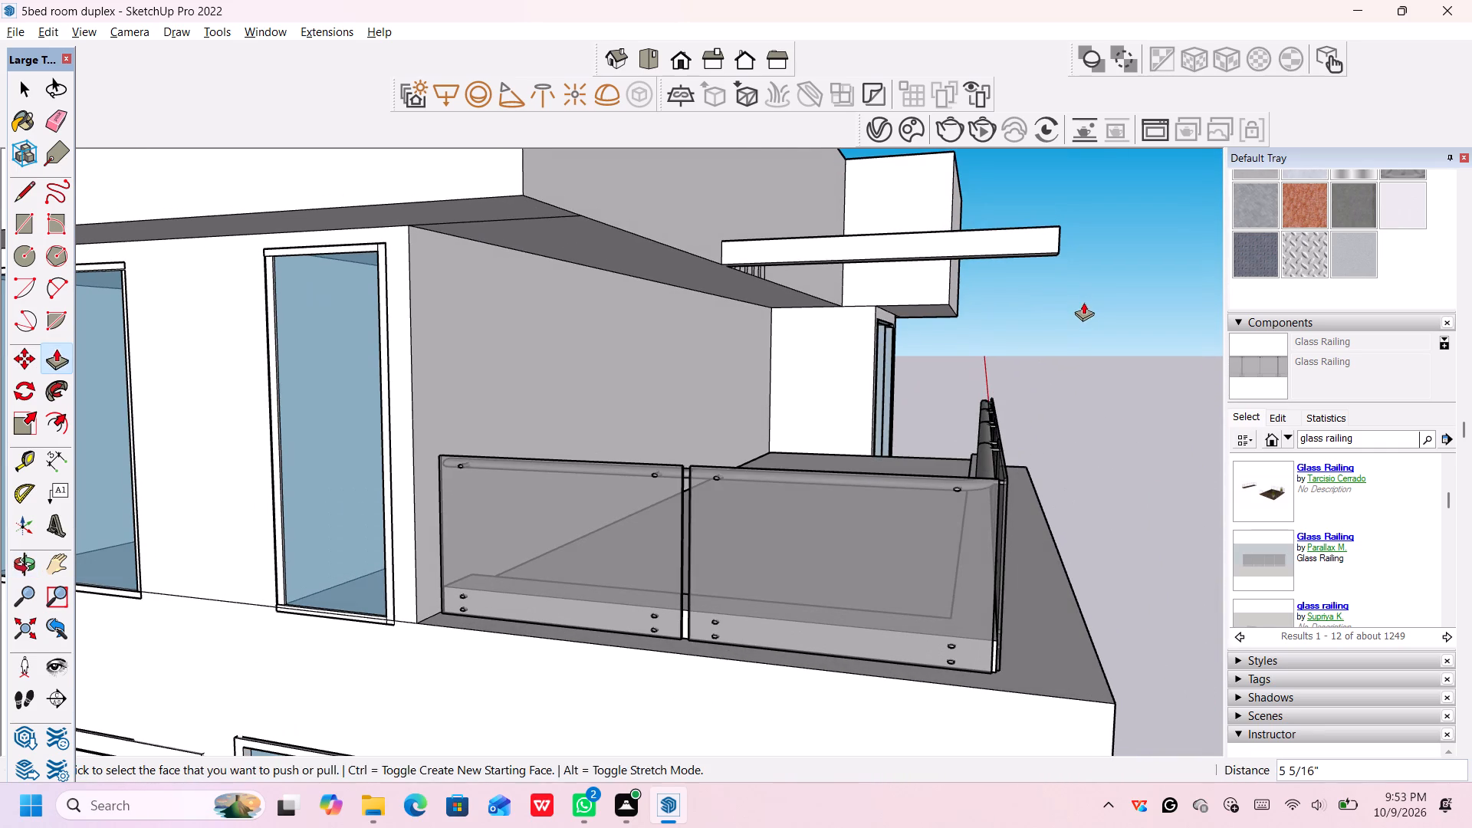
pyautogui.moveTo(1083, 302); pyautogui.dragTo(1067, 307, button='middle')
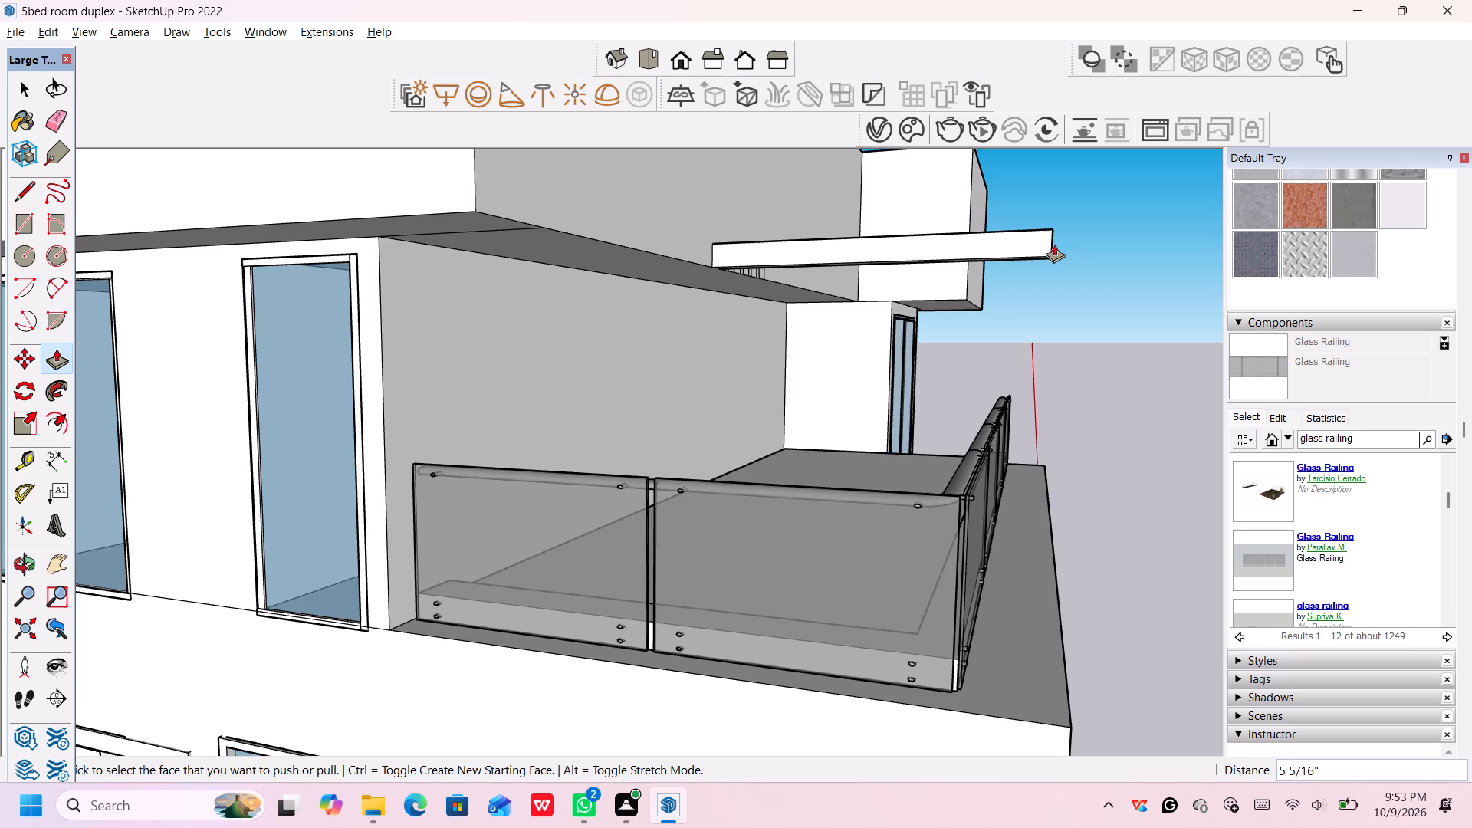
pyautogui.middleClick(1053, 245)
pyautogui.moveTo(1041, 255); pyautogui.dragTo(980, 271, button='middle')
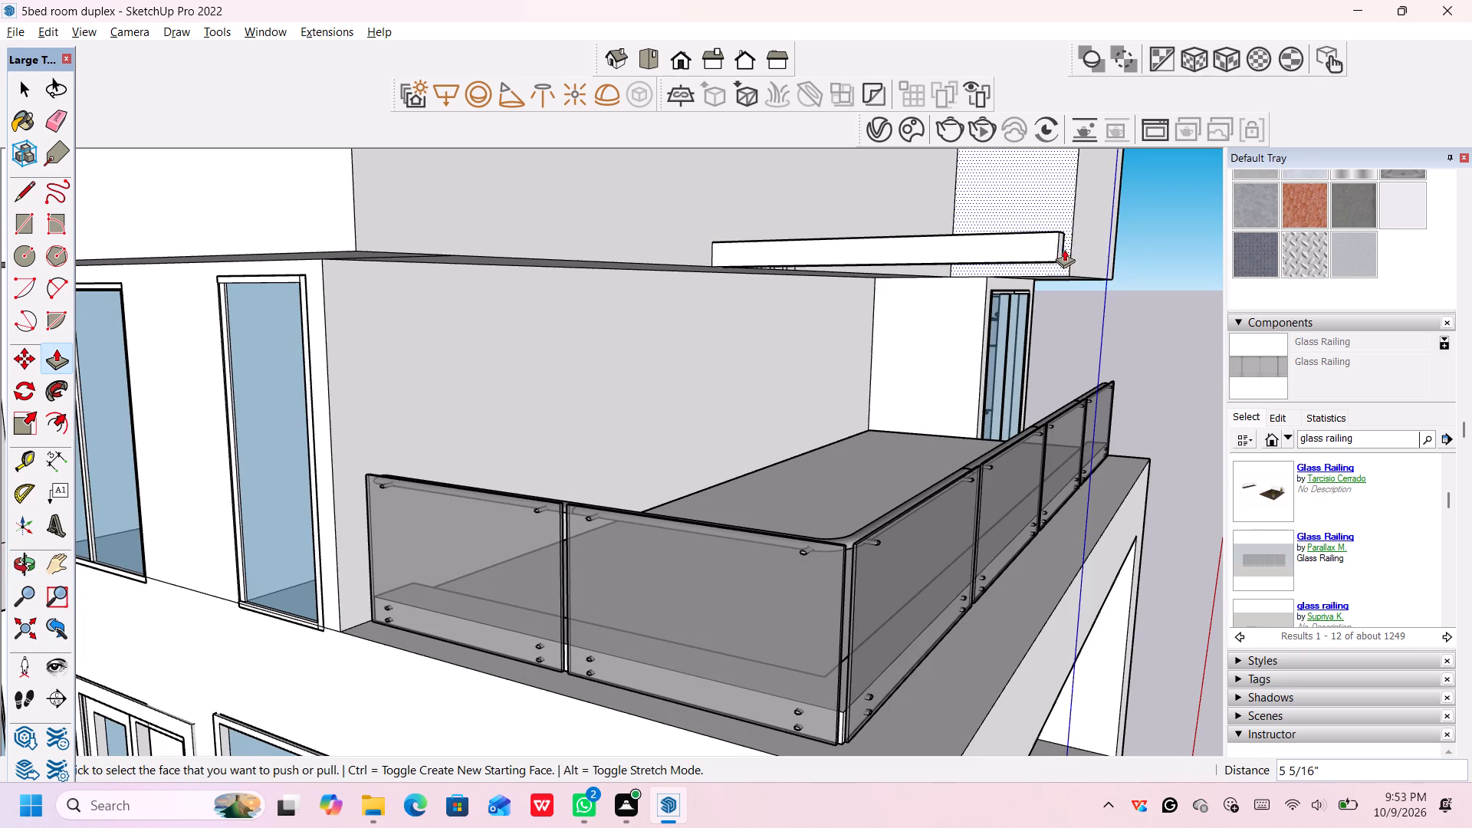
pyautogui.moveTo(1062, 251); pyautogui.dragTo(1017, 271, button='middle')
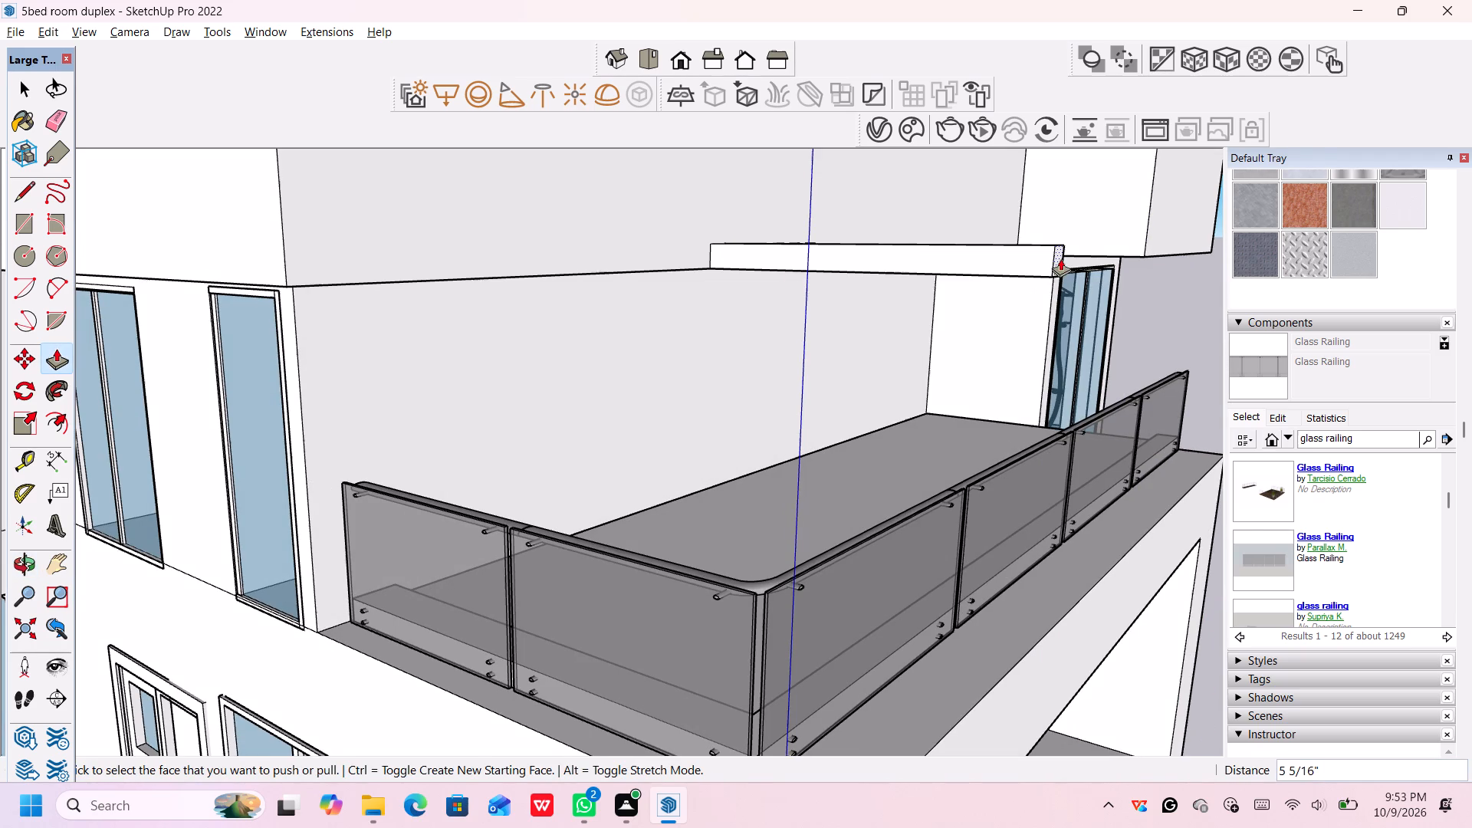
# Push the projecting beam's end face back about 3 1/8" to shorten its reach over the balcony.
pyautogui.click(1058, 259)
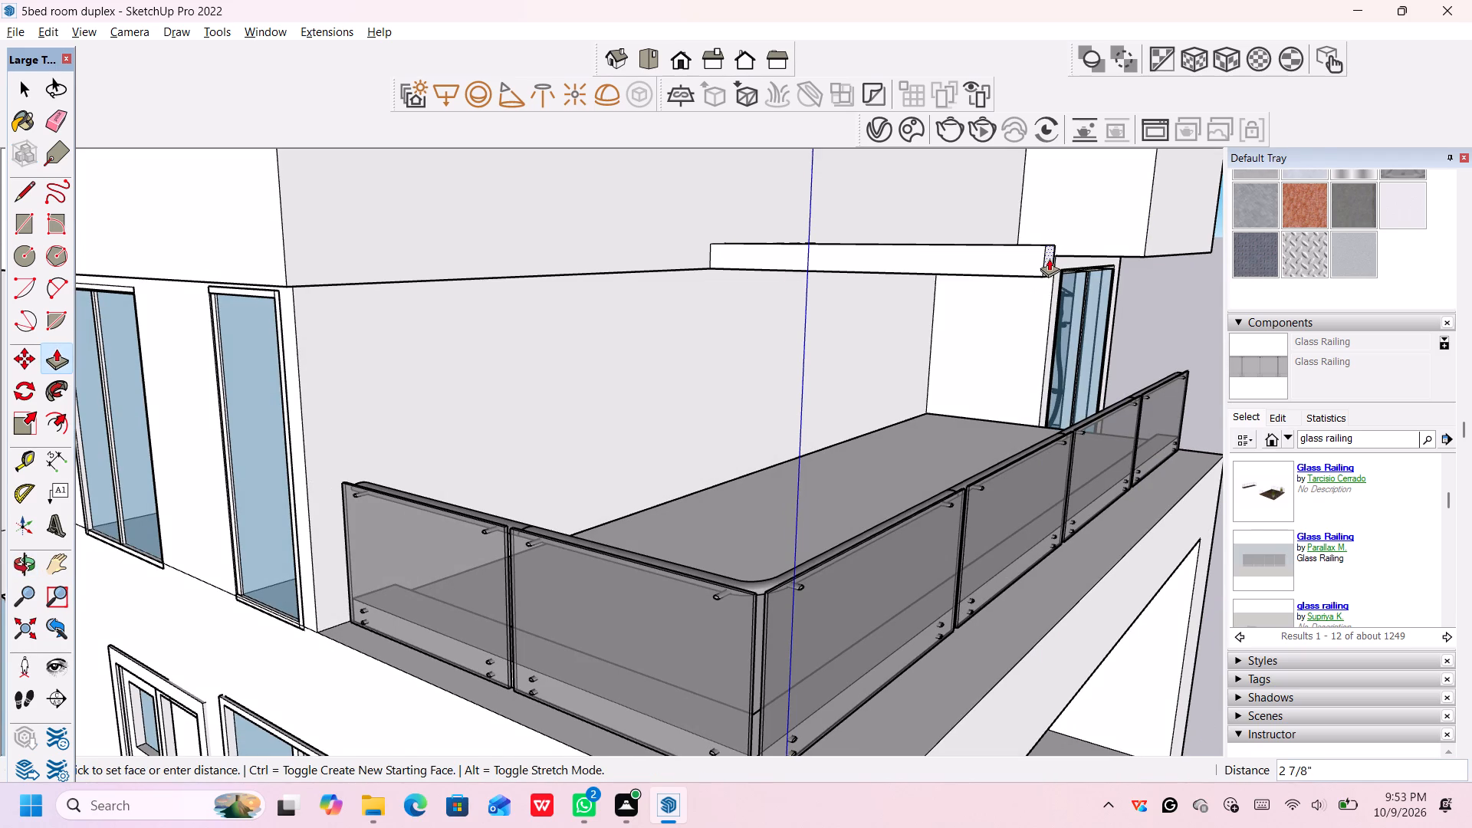
pyautogui.click(1048, 258)
# Examine the shortened beam's reach relative to the glass railing and balcony edge from the side and from below.
pyautogui.moveTo(1048, 377); pyautogui.dragTo(1105, 242, button='middle')
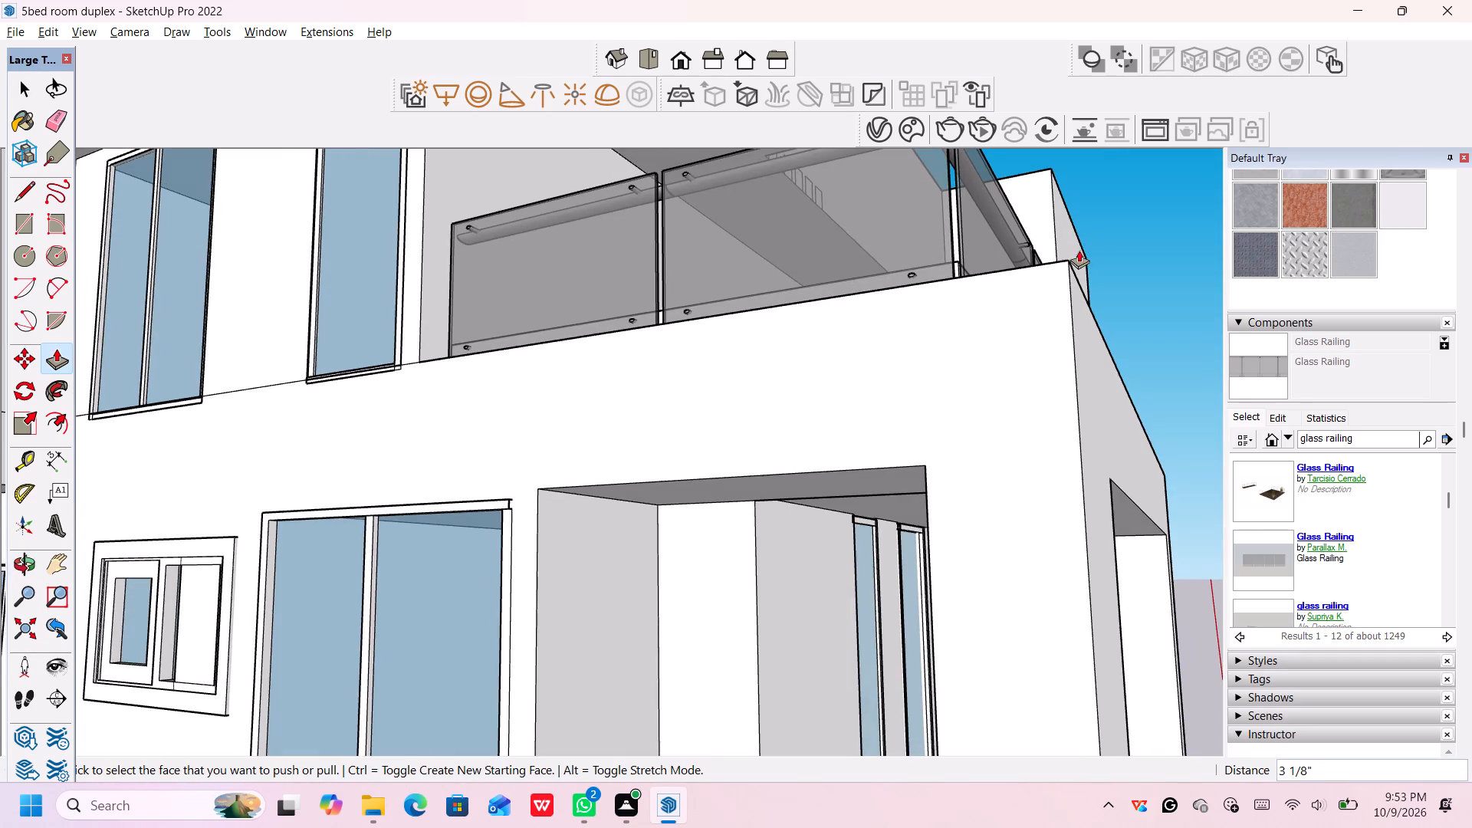
pyautogui.scroll(-9, 1077, 252)
pyautogui.moveTo(1102, 241); pyautogui.dragTo(1122, 329, button='middle')
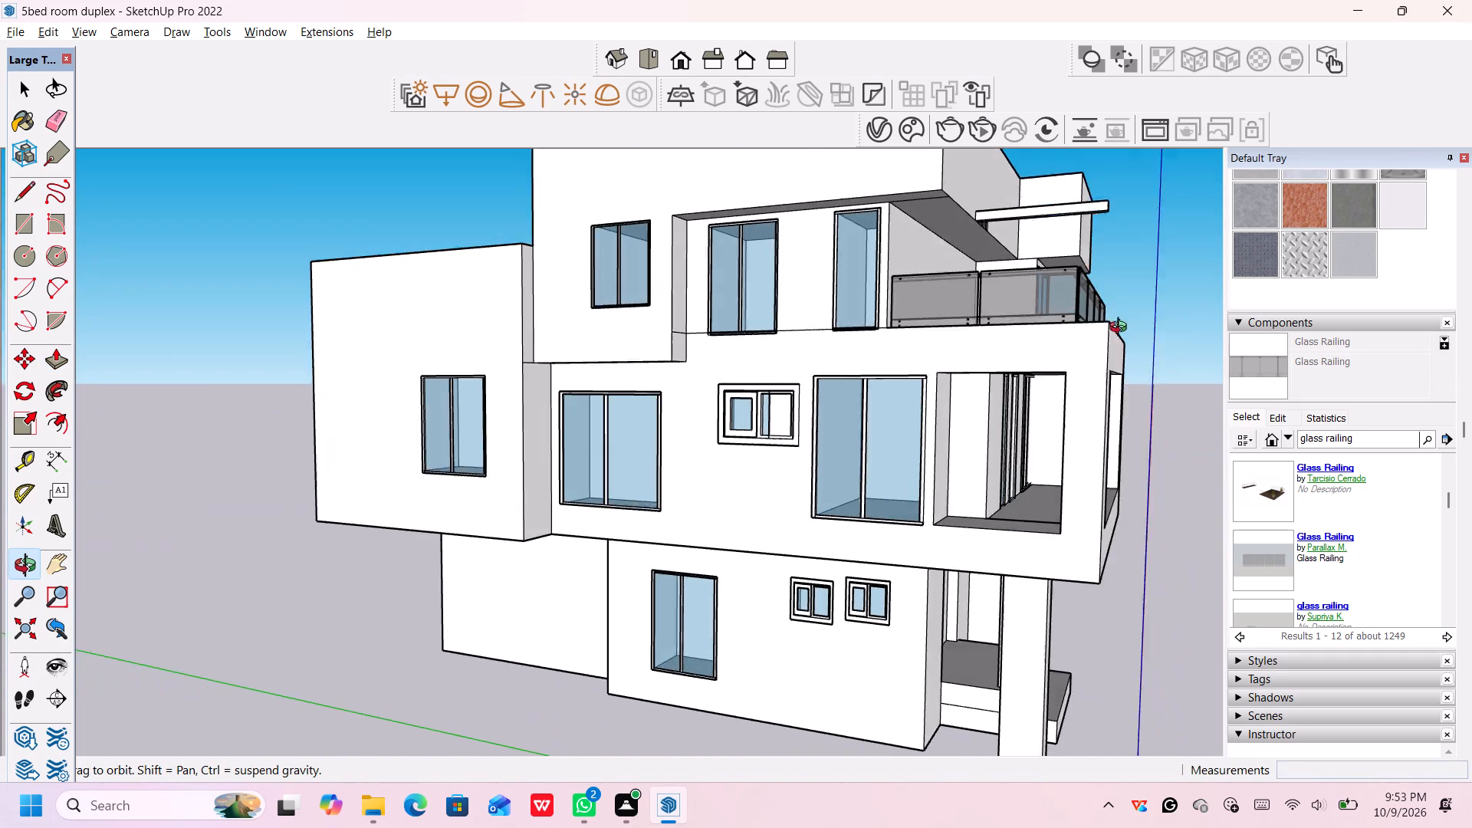
pyautogui.moveTo(1122, 329); pyautogui.dragTo(1121, 331, button='middle')
pyautogui.scroll(3, 1119, 301)
pyautogui.moveTo(1112, 277); pyautogui.dragTo(1115, 293, button='middle')
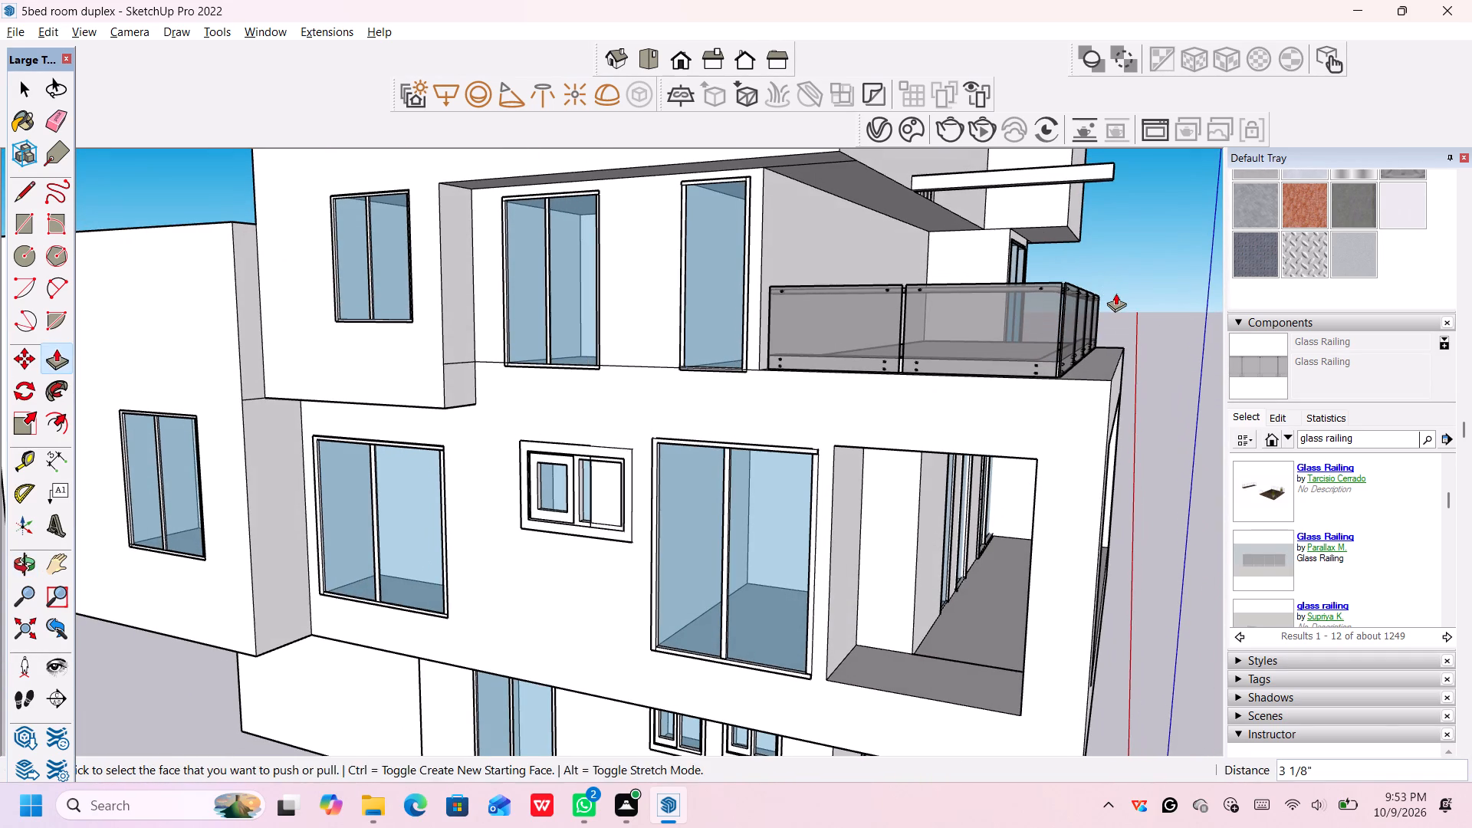
pyautogui.moveTo(1115, 293); pyautogui.dragTo(1083, 437, button='middle')
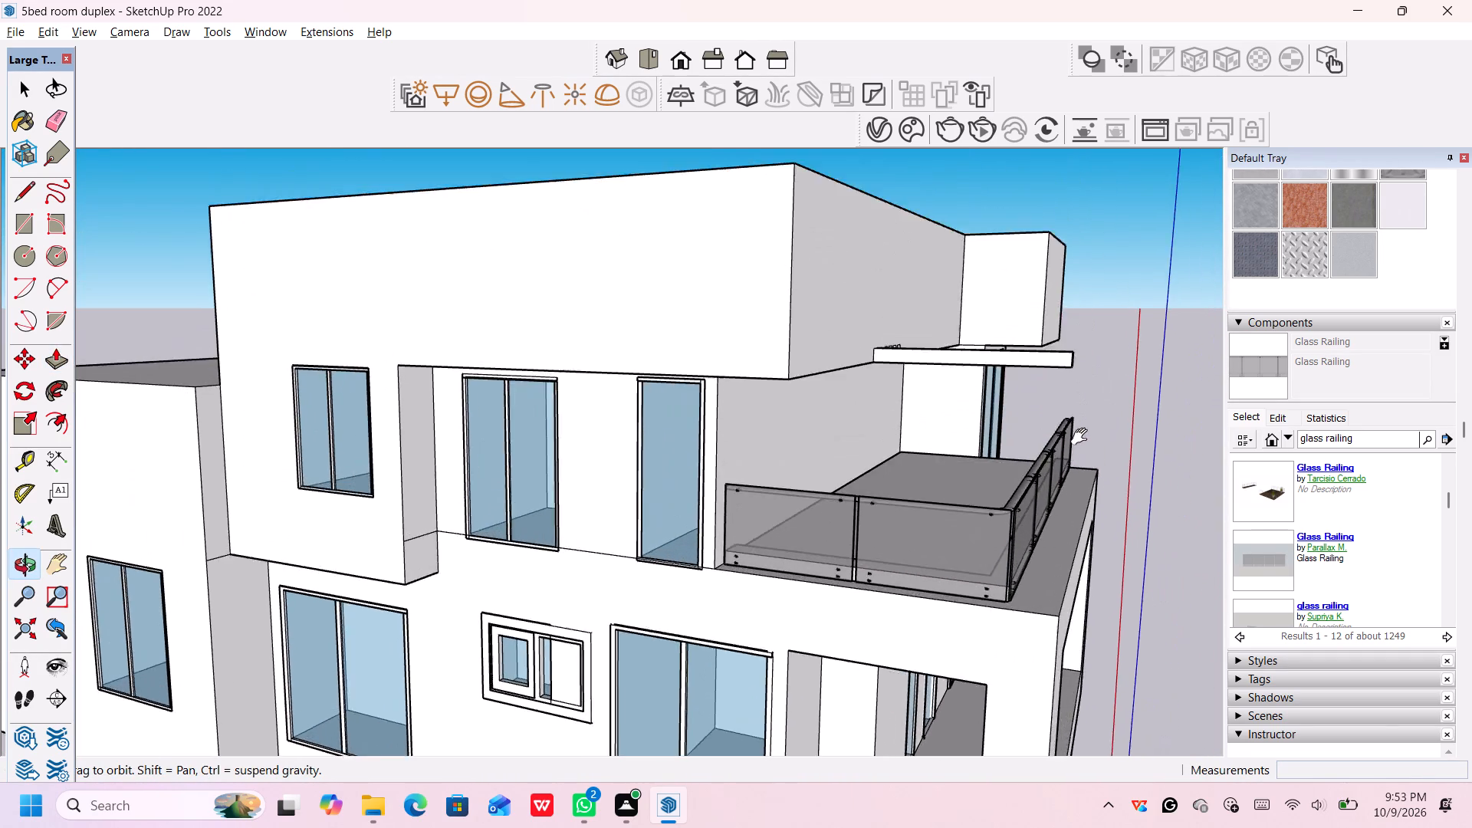
pyautogui.moveTo(1083, 437); pyautogui.dragTo(1059, 532, button='middle')
pyautogui.keyDown('shift'); pyautogui.moveTo(1060, 556); pyautogui.dragTo(1053, 485, button='middle'); pyautogui.keyUp('shift')
pyautogui.moveTo(1044, 520); pyautogui.dragTo(1032, 357, button='middle')
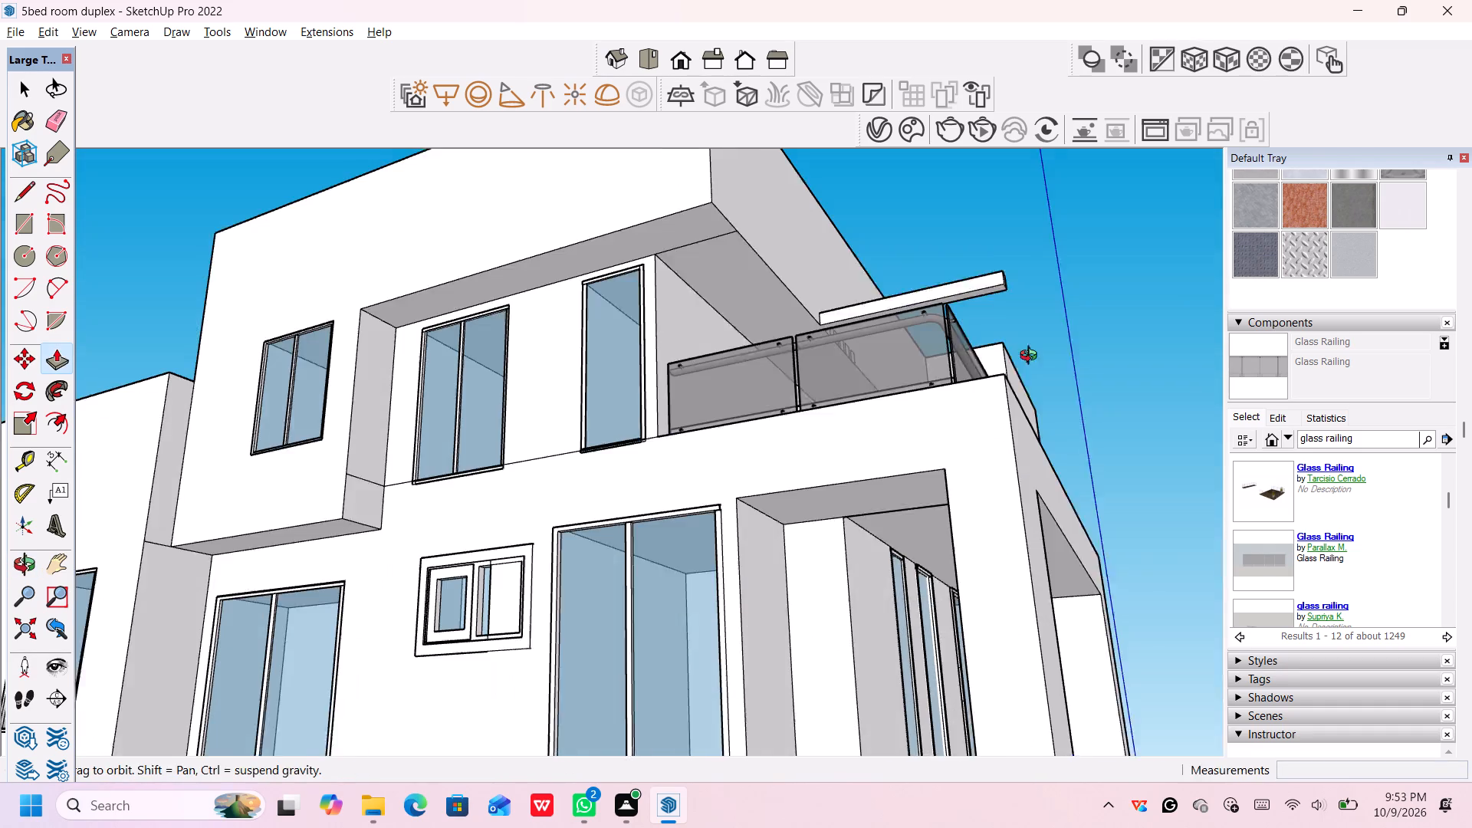
pyautogui.moveTo(1032, 357); pyautogui.dragTo(1032, 340, button='middle')
pyautogui.moveTo(1027, 350); pyautogui.dragTo(760, 350, button='middle')
pyautogui.moveTo(804, 280); pyautogui.dragTo(804, 269, button='middle')
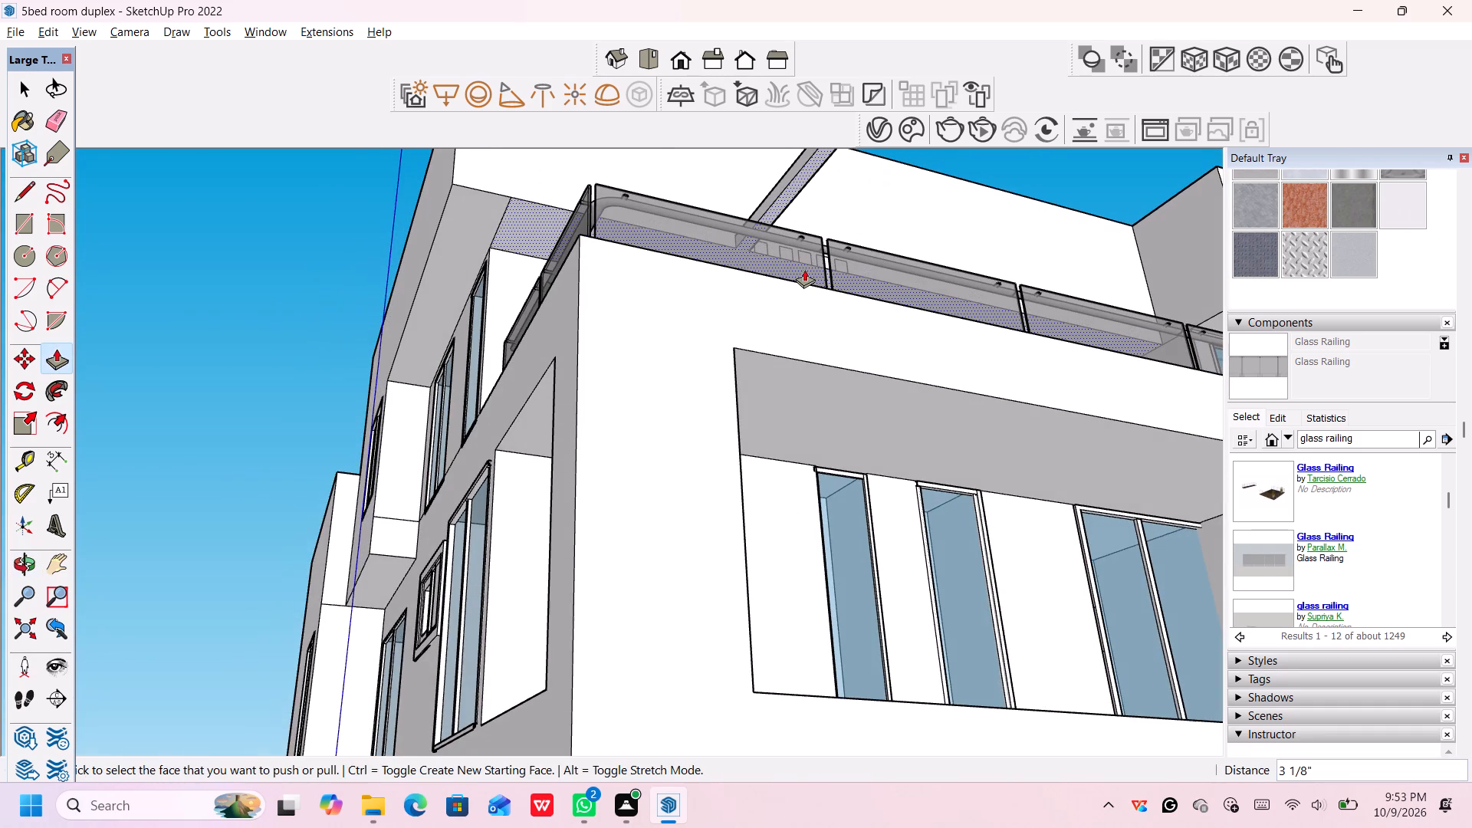
# Draw a rectangle about 10" by 9" across the full width of the beam's underside at its outer end.
pyautogui.scroll(1, 836, 232)
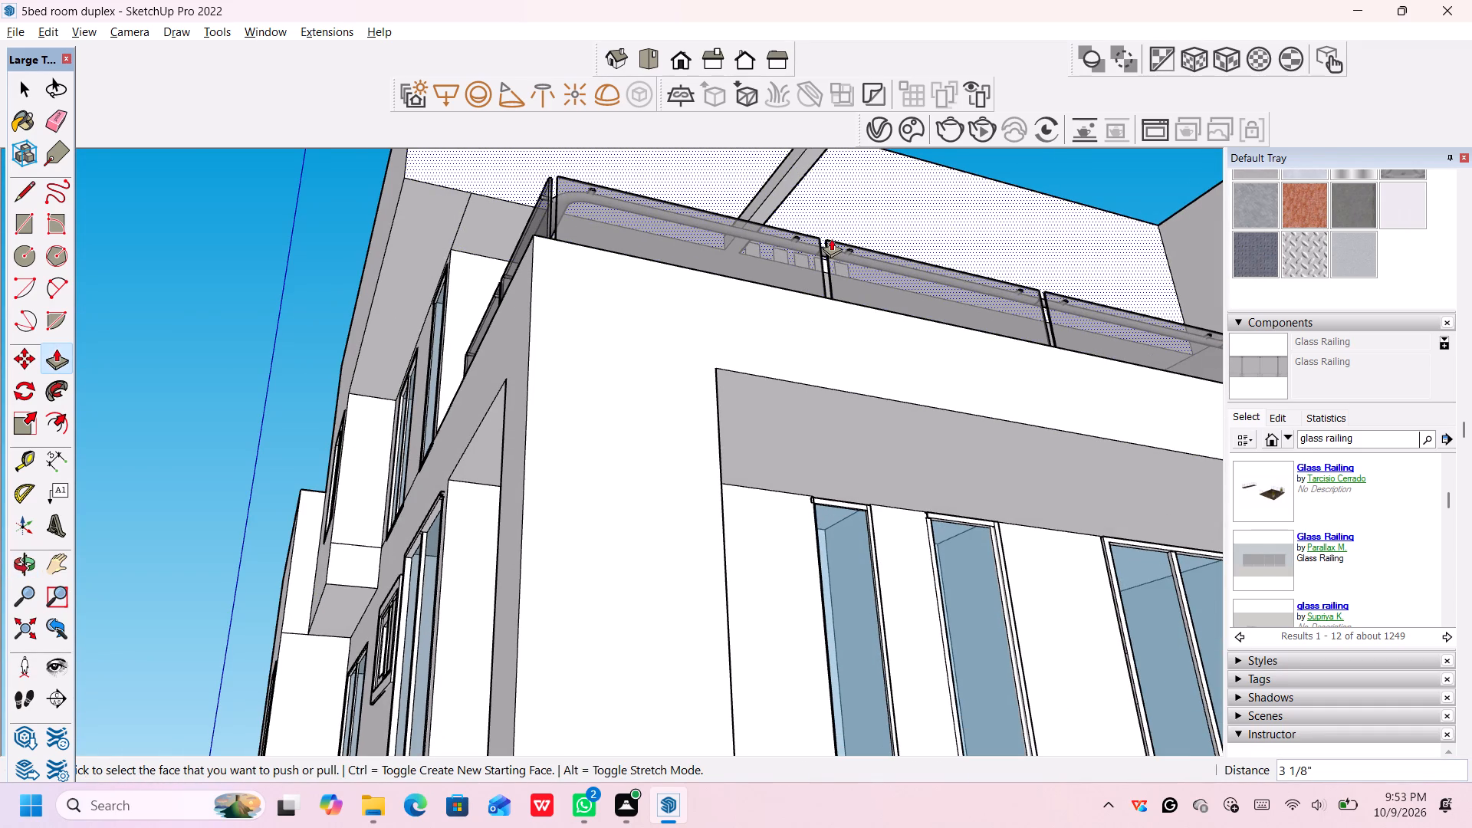
pyautogui.moveTo(831, 240); pyautogui.dragTo(844, 293, button='middle')
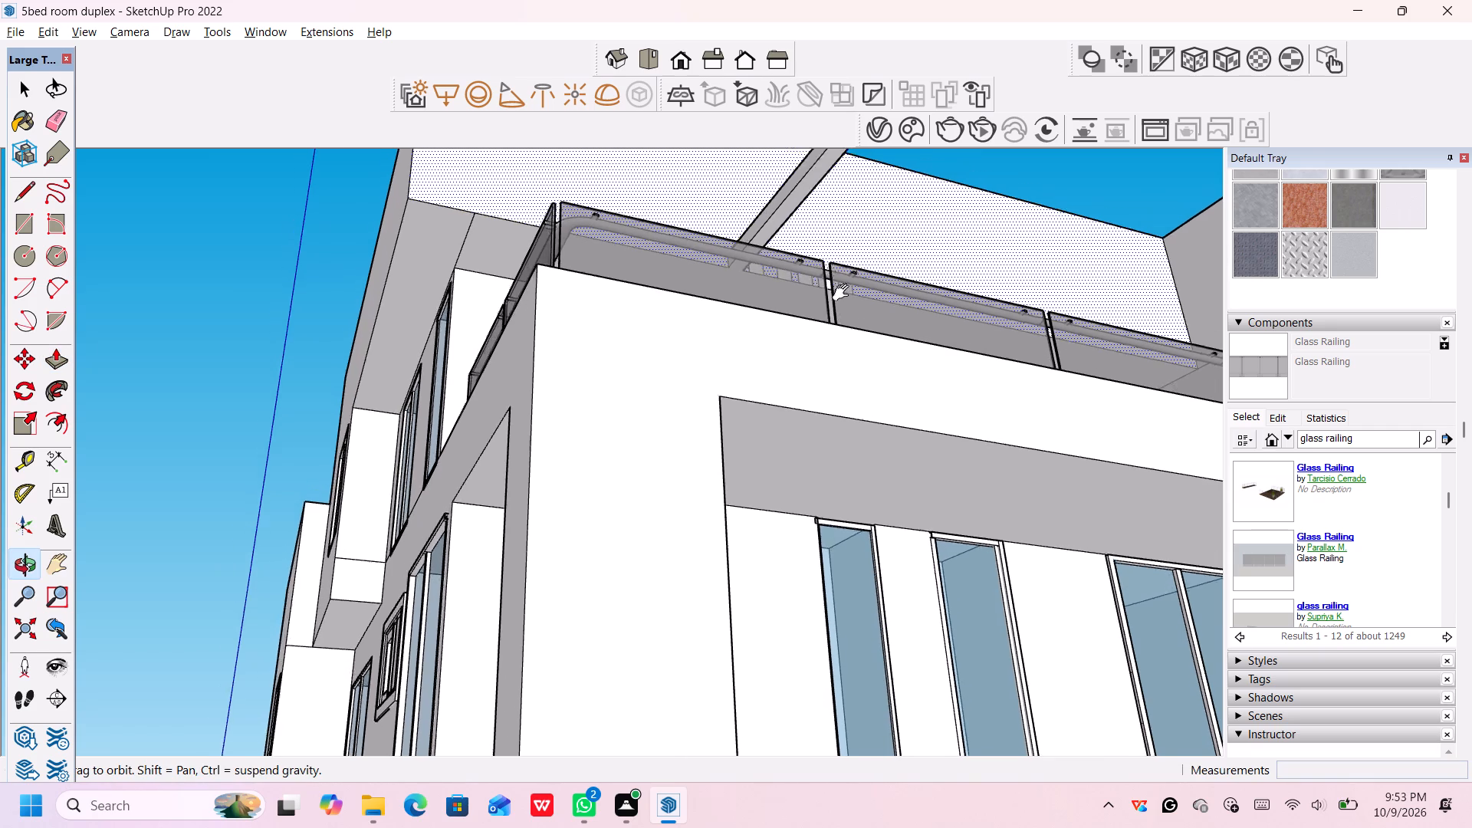
pyautogui.moveTo(844, 293); pyautogui.dragTo(841, 498, button='middle')
pyautogui.scroll(3, 842, 328)
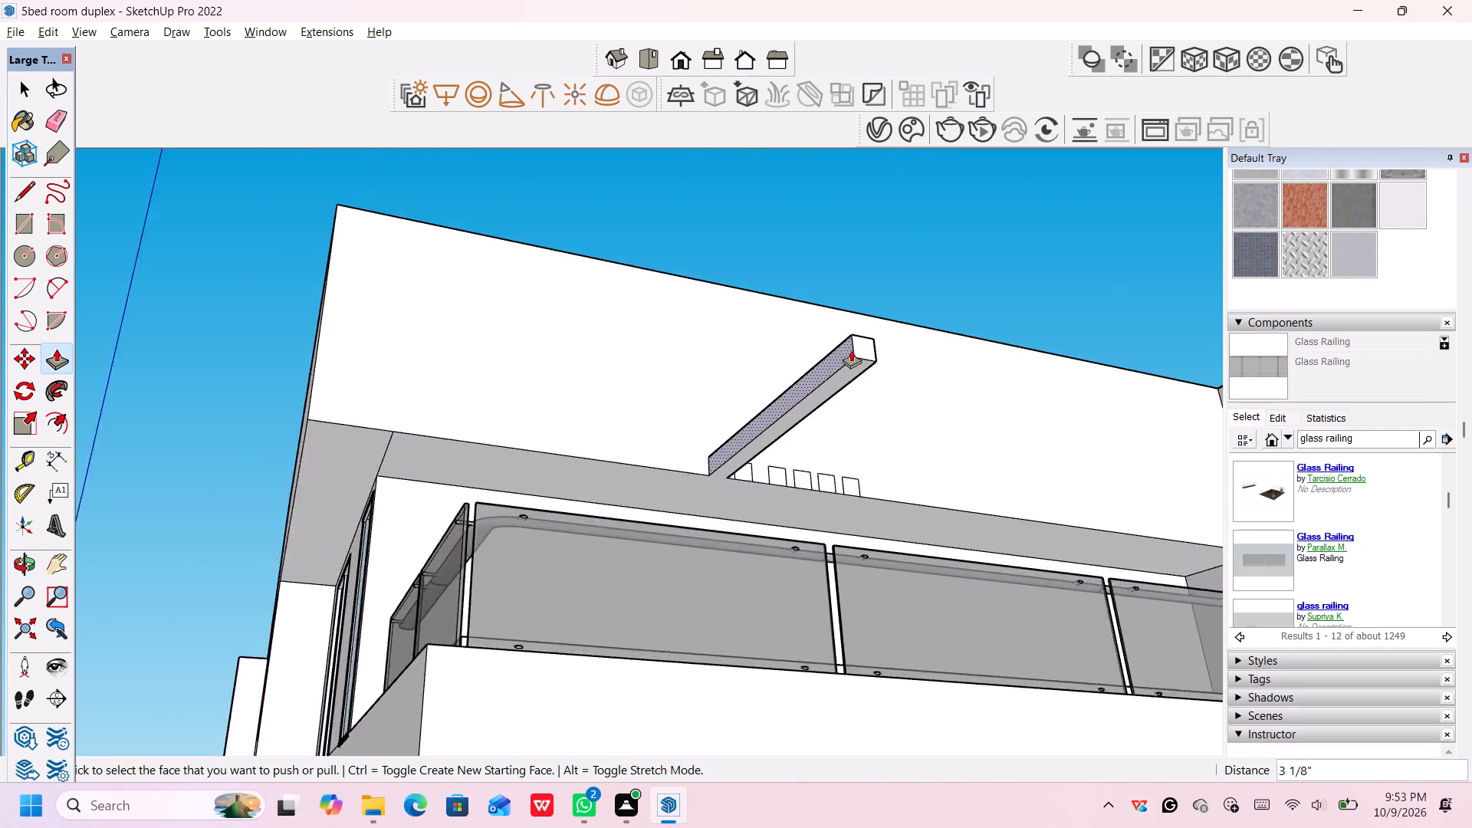
pyautogui.scroll(10, 851, 350)
pyautogui.moveTo(857, 372); pyautogui.dragTo(832, 315, button='middle')
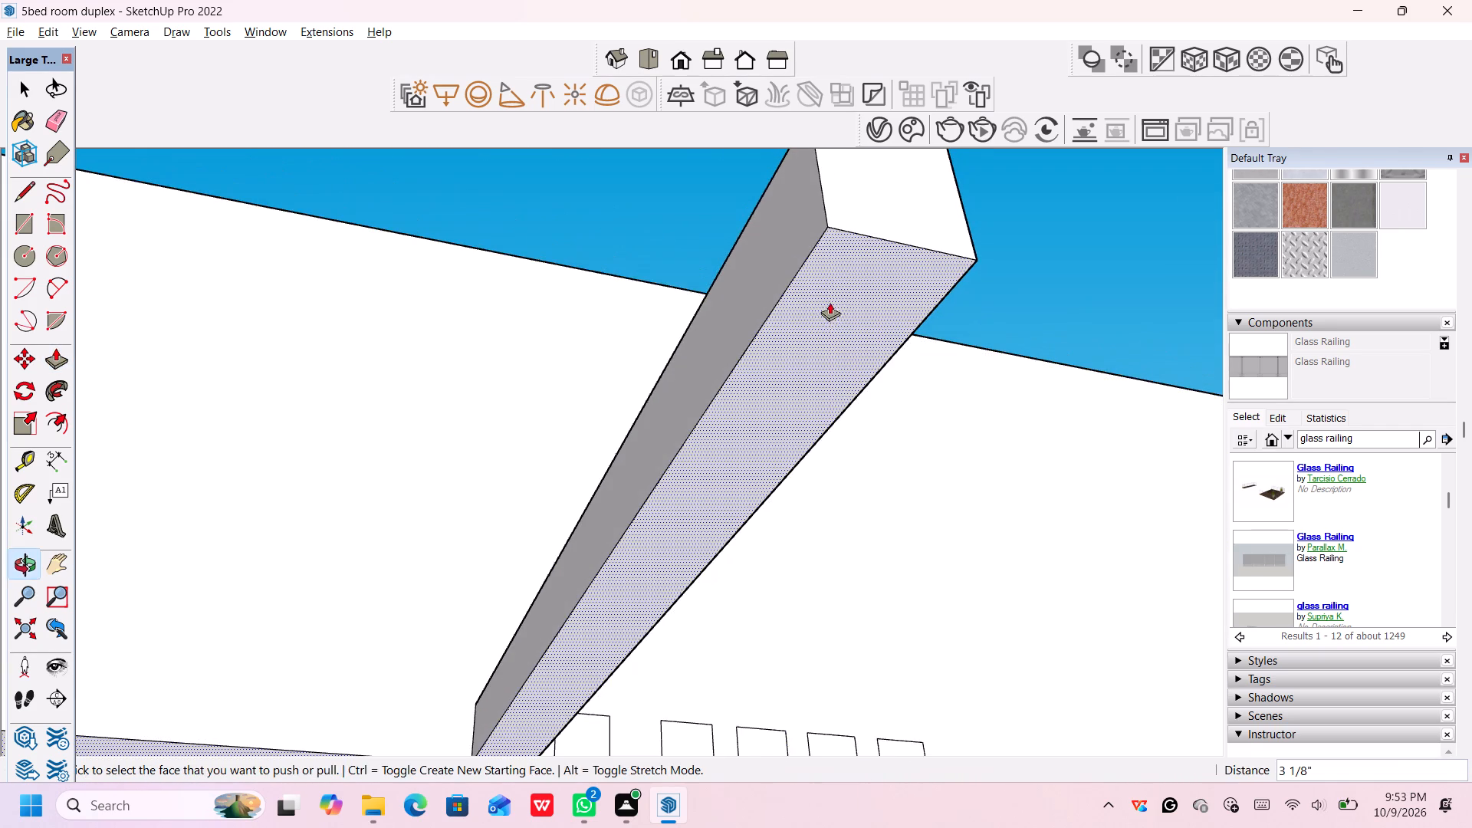
pyautogui.moveTo(844, 353); pyautogui.dragTo(837, 333, button='middle')
pyautogui.press('space')
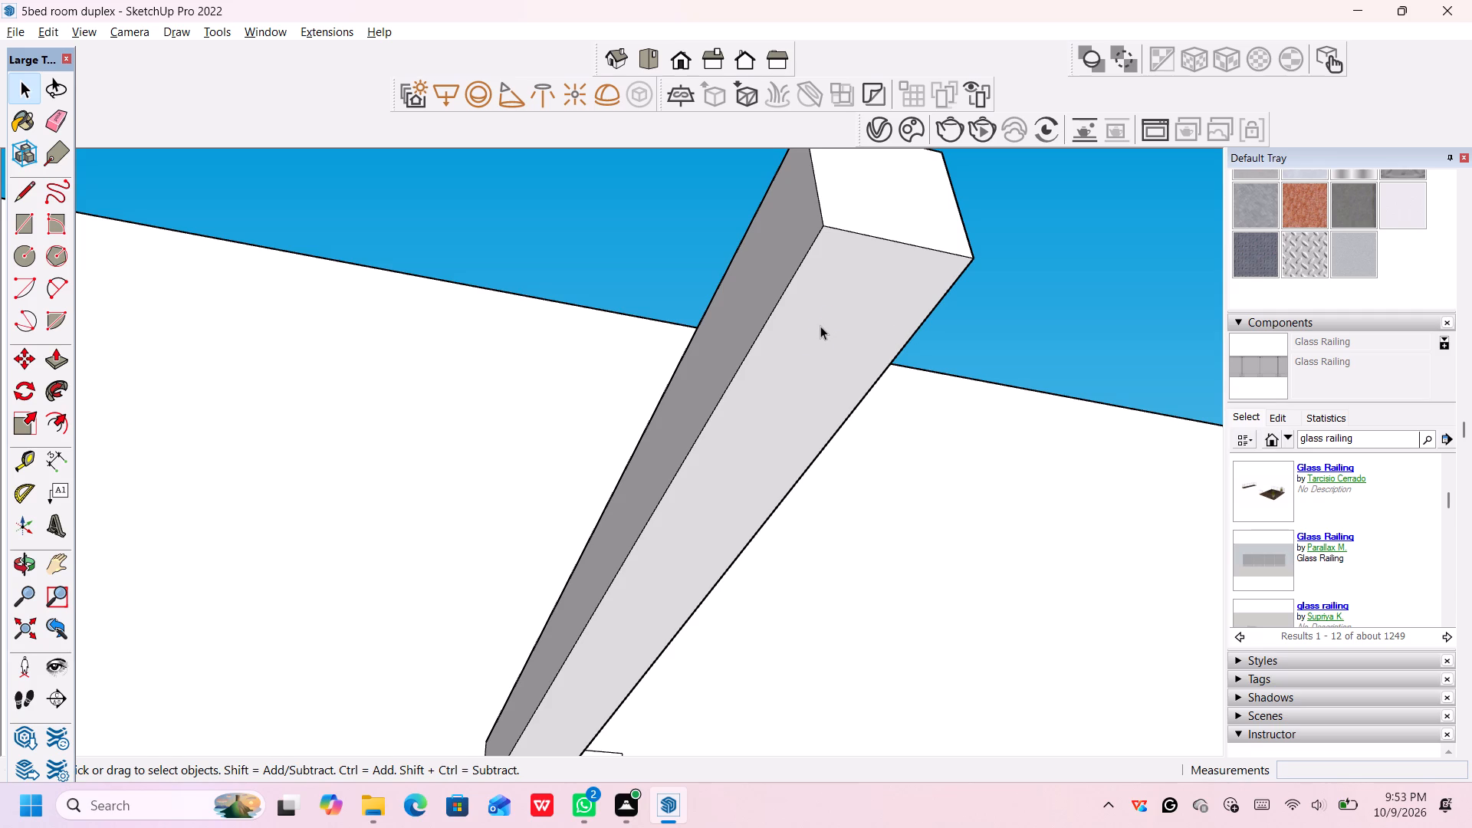
pyautogui.press('r')
pyautogui.click(972, 258)
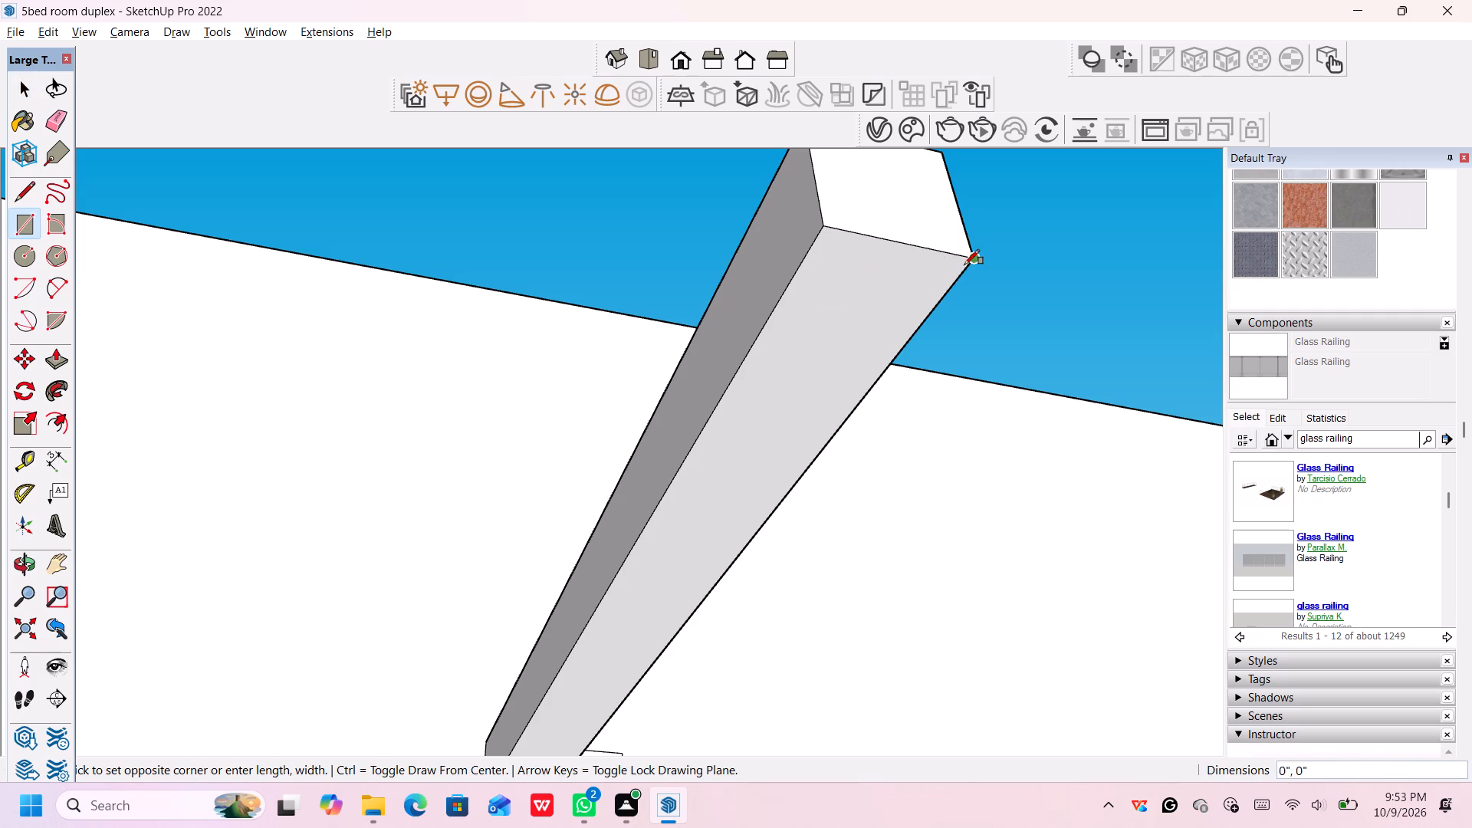
pyautogui.click(768, 327)
# Push/Pull the rectangle under the beam's outer end down about 11' 5 11/16" into a post in front of the glass railing.
pyautogui.scroll(-6, 833, 400)
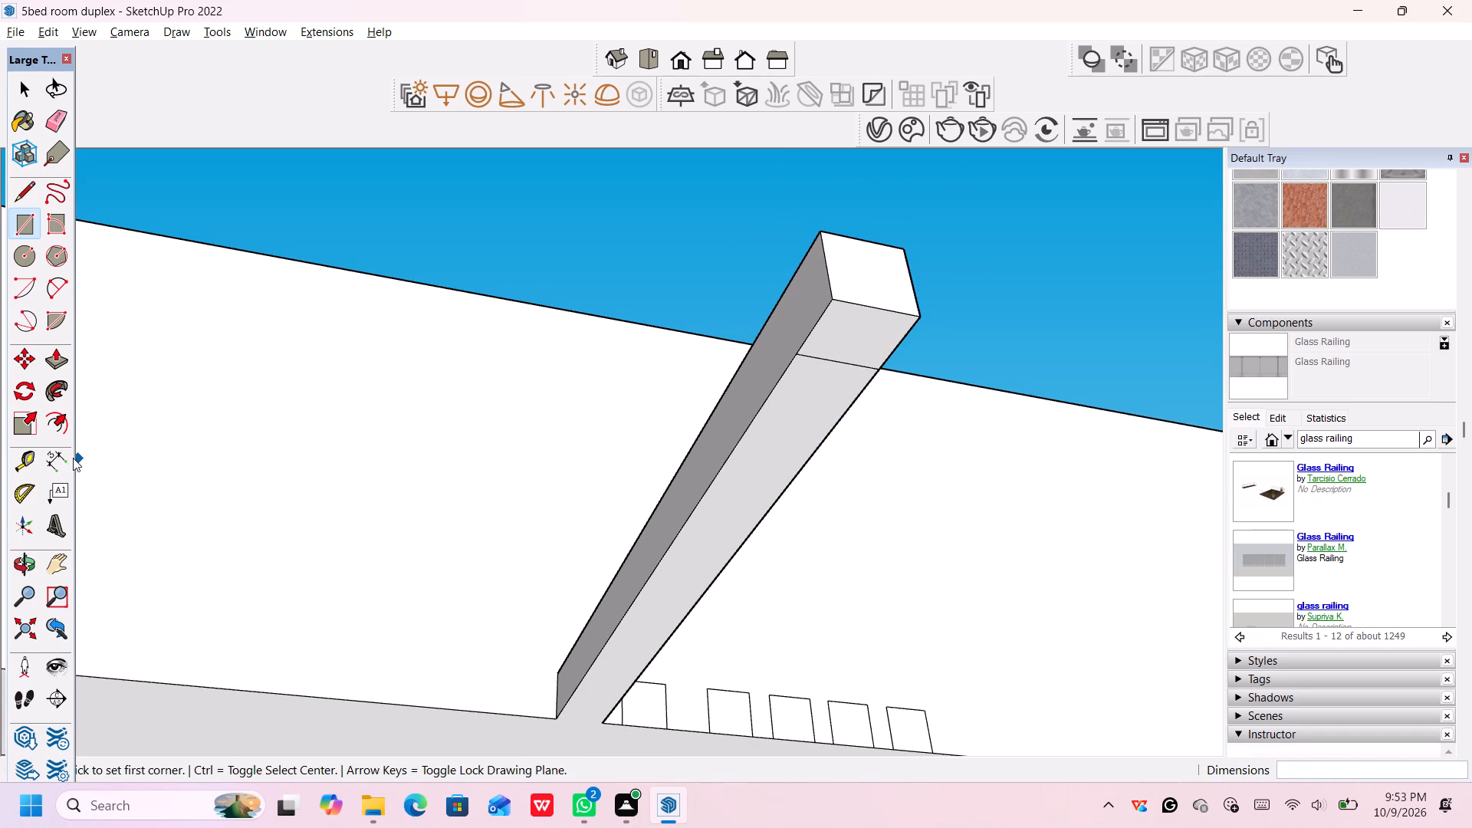
pyautogui.click(61, 357)
pyautogui.click(859, 343)
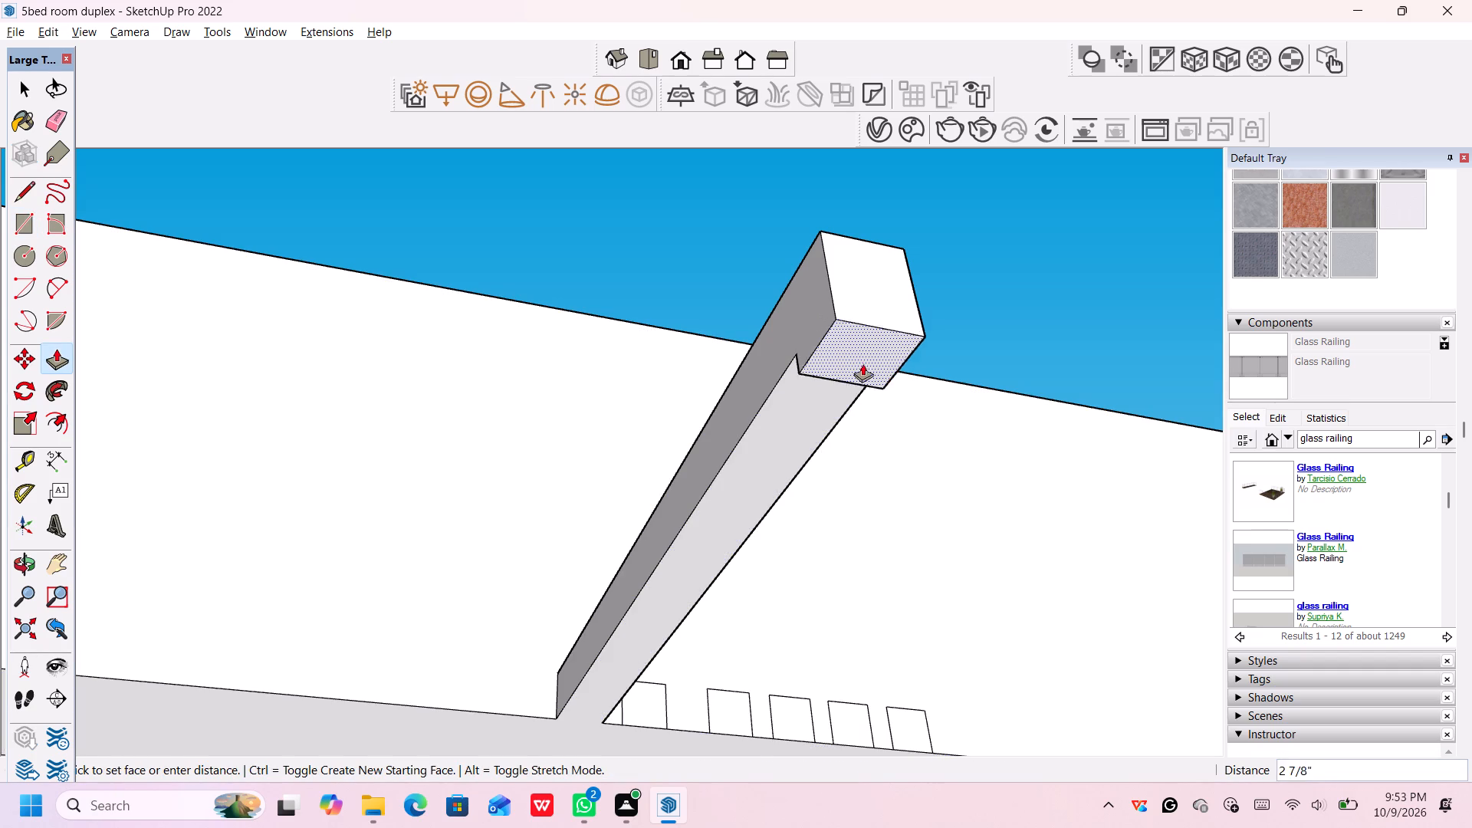
pyautogui.scroll(-8, 885, 432)
pyautogui.scroll(1, 885, 439)
pyautogui.scroll(-19, 885, 439)
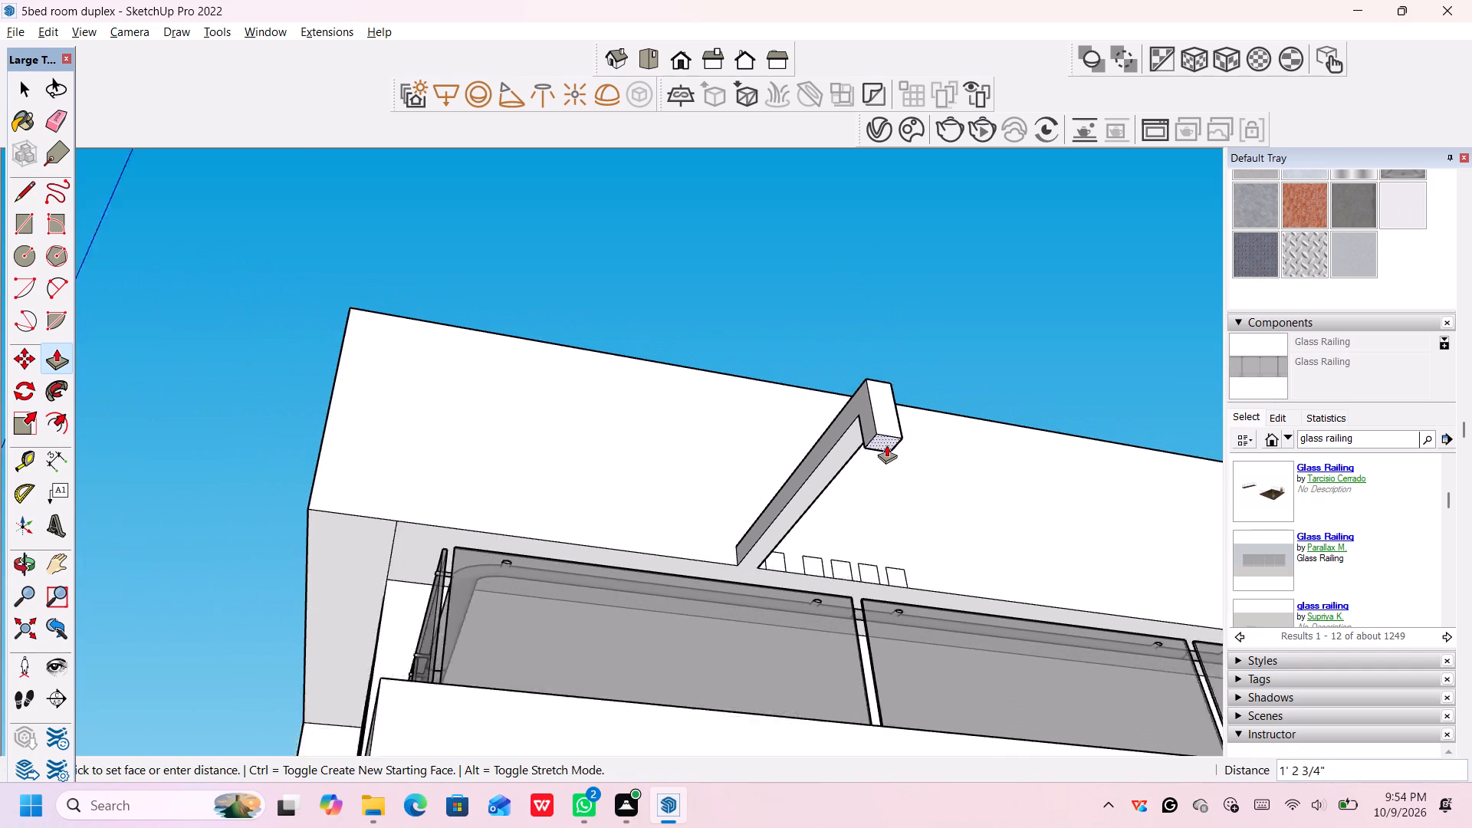
pyautogui.scroll(-2, 886, 445)
pyautogui.moveTo(885, 449); pyautogui.dragTo(936, 586, button='middle')
pyautogui.scroll(-11, 936, 584)
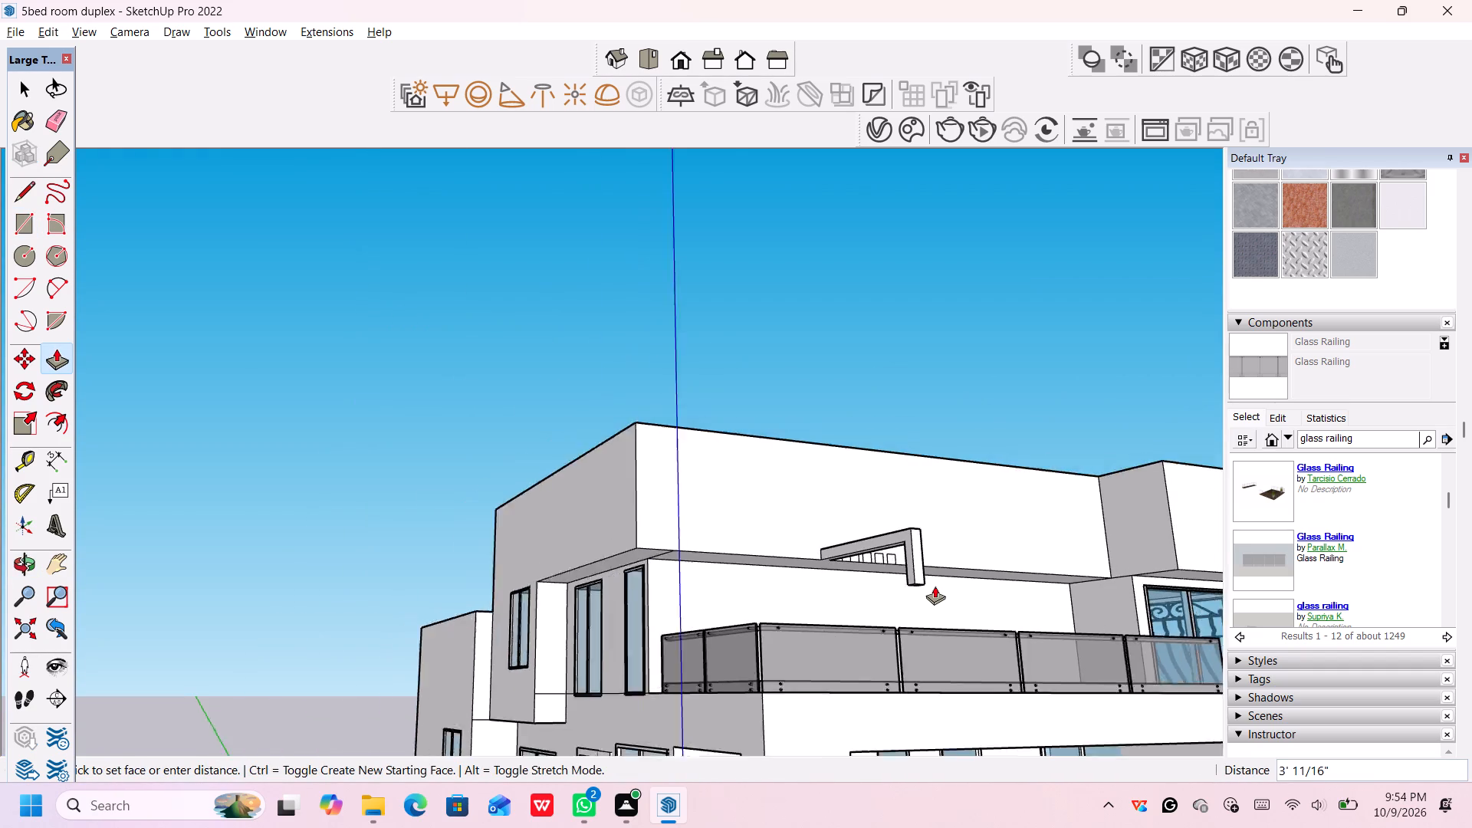
pyautogui.scroll(-4, 935, 586)
pyautogui.scroll(3, 922, 642)
pyautogui.moveTo(928, 654); pyautogui.dragTo(961, 707, button='middle')
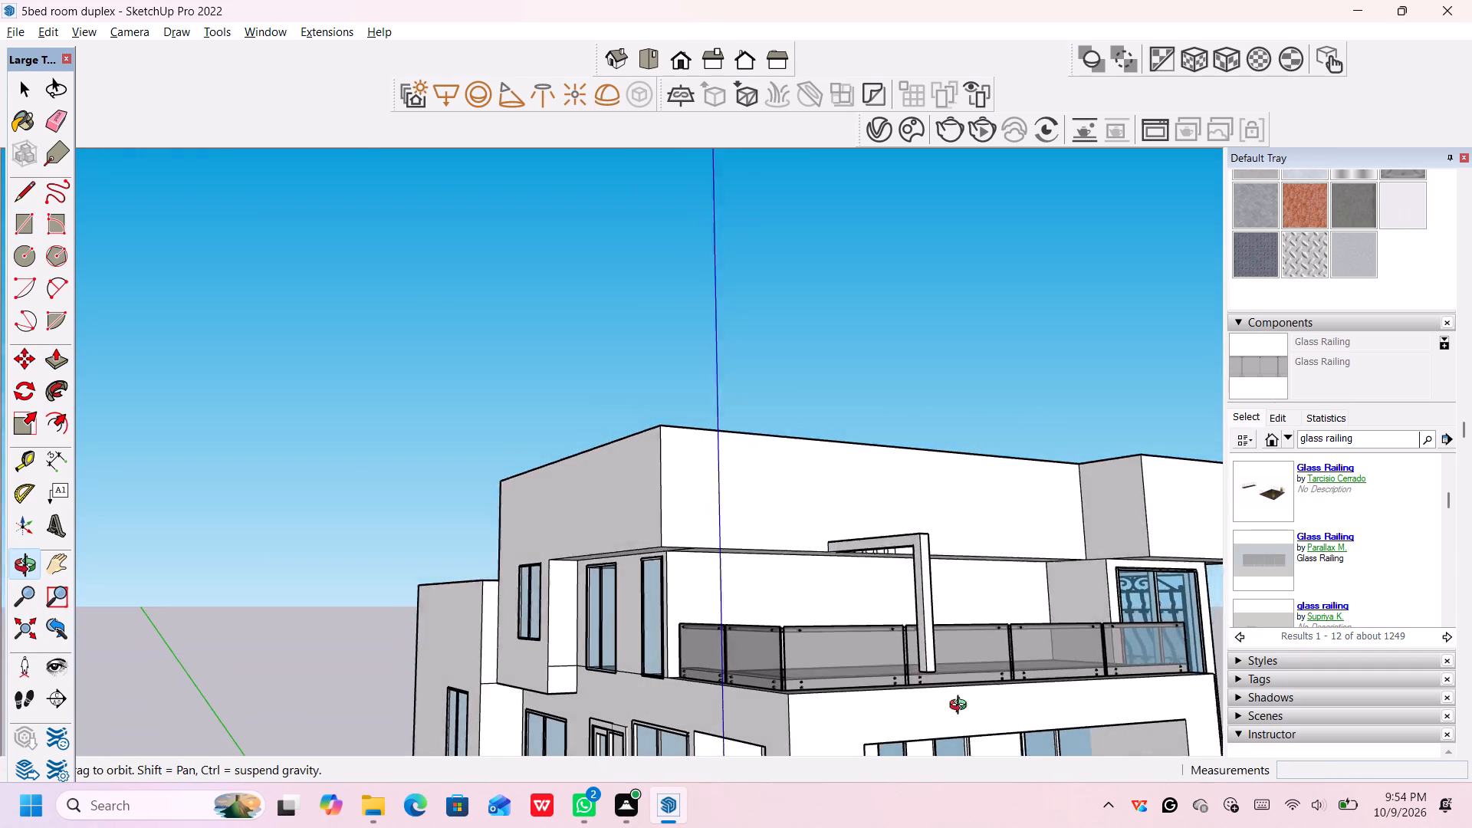
pyautogui.moveTo(961, 707); pyautogui.dragTo(965, 710, button='middle')
pyautogui.scroll(1, 942, 695)
pyautogui.moveTo(923, 695); pyautogui.dragTo(941, 727, button='middle')
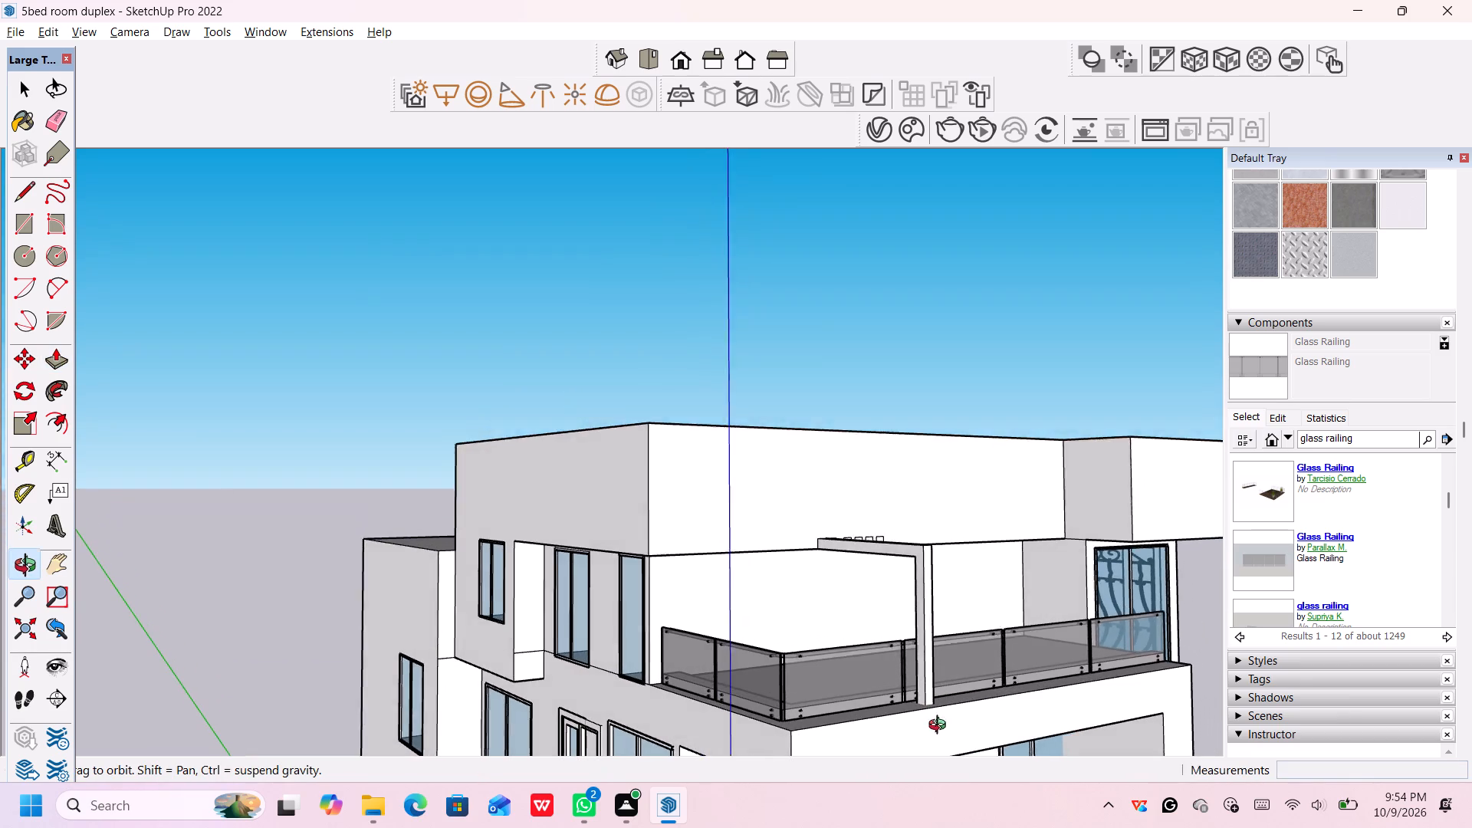
pyautogui.moveTo(941, 727); pyautogui.dragTo(945, 734, button='middle')
pyautogui.click(934, 723)
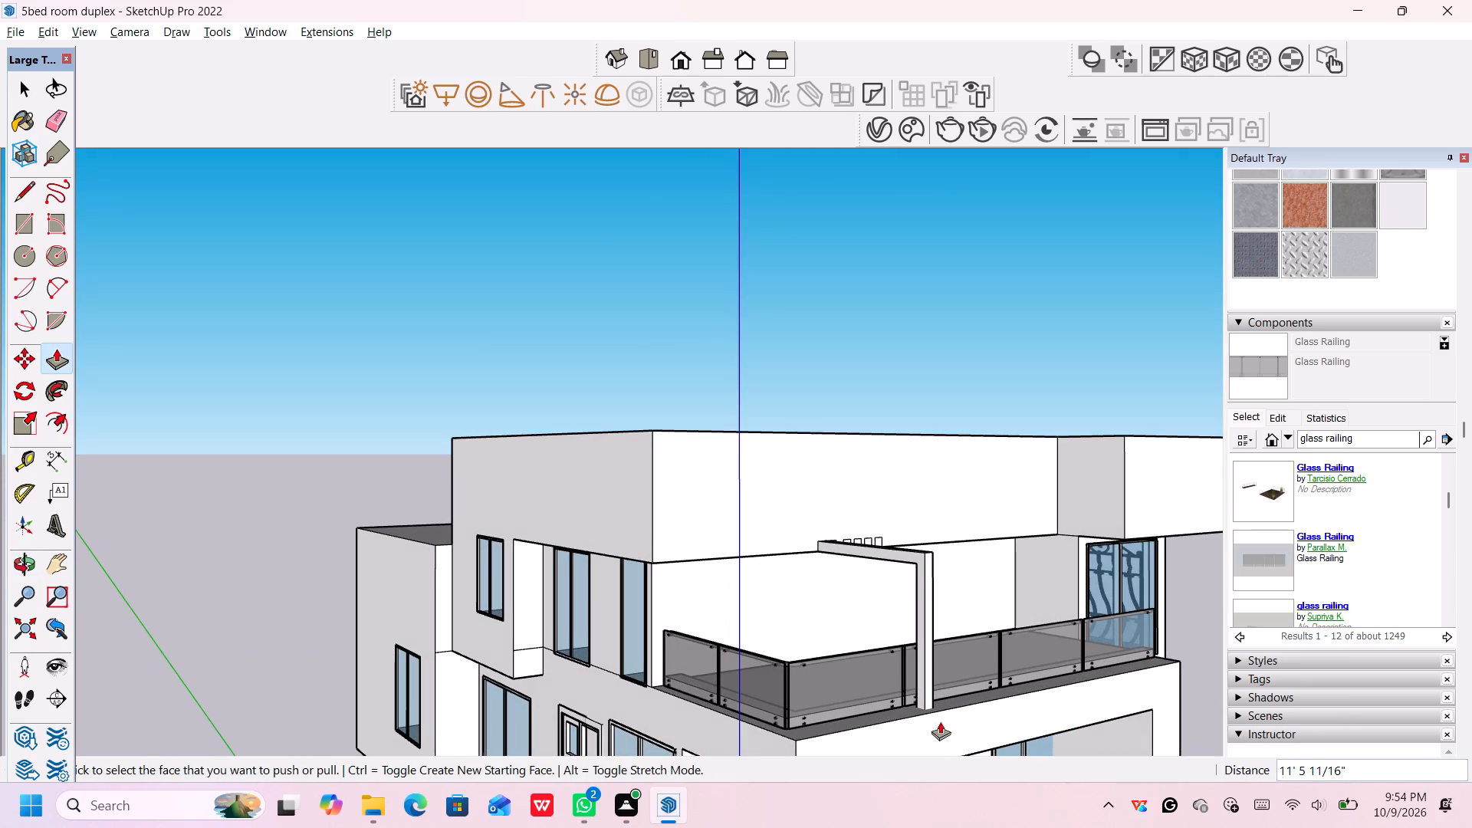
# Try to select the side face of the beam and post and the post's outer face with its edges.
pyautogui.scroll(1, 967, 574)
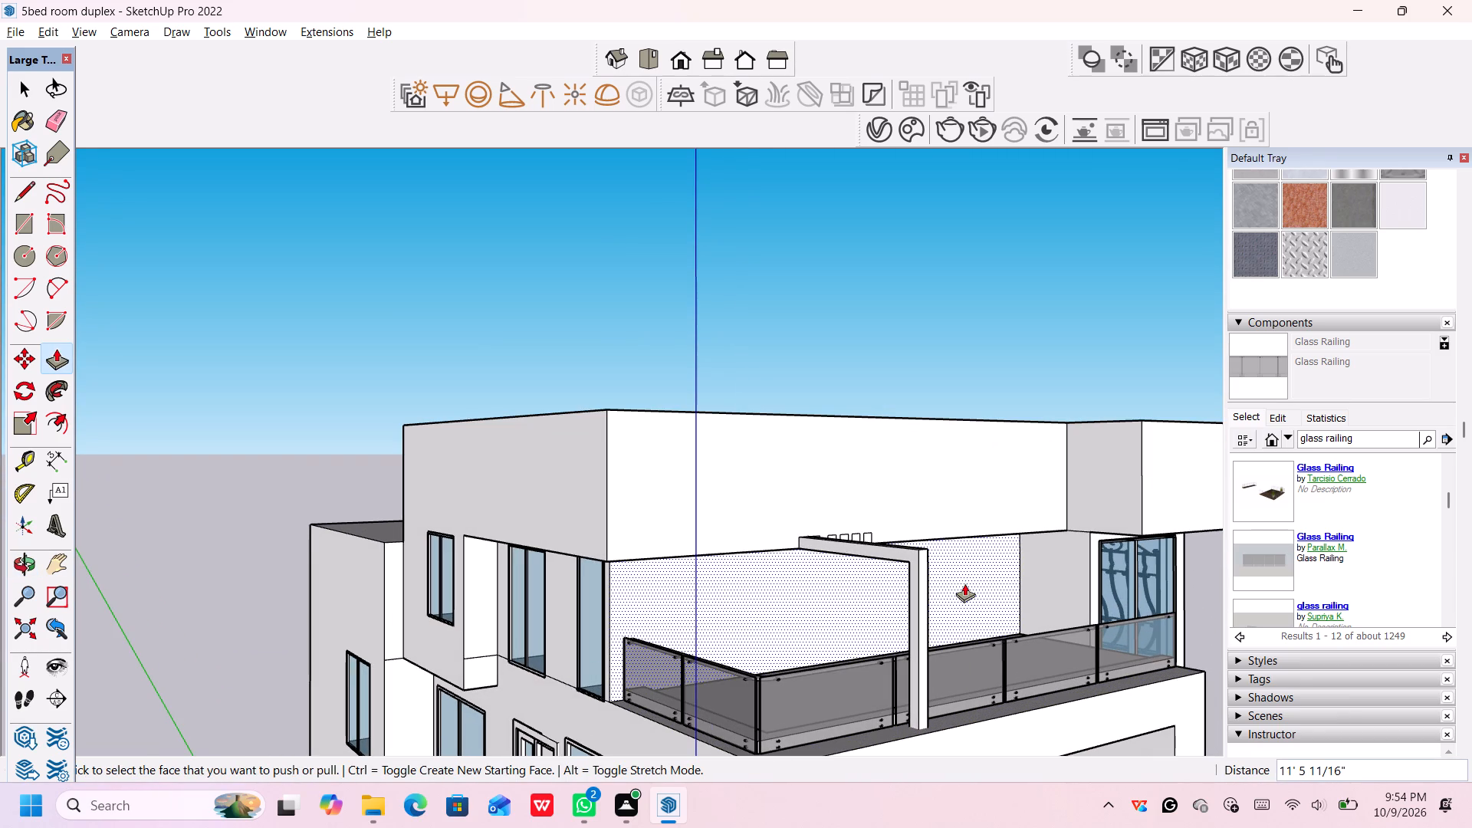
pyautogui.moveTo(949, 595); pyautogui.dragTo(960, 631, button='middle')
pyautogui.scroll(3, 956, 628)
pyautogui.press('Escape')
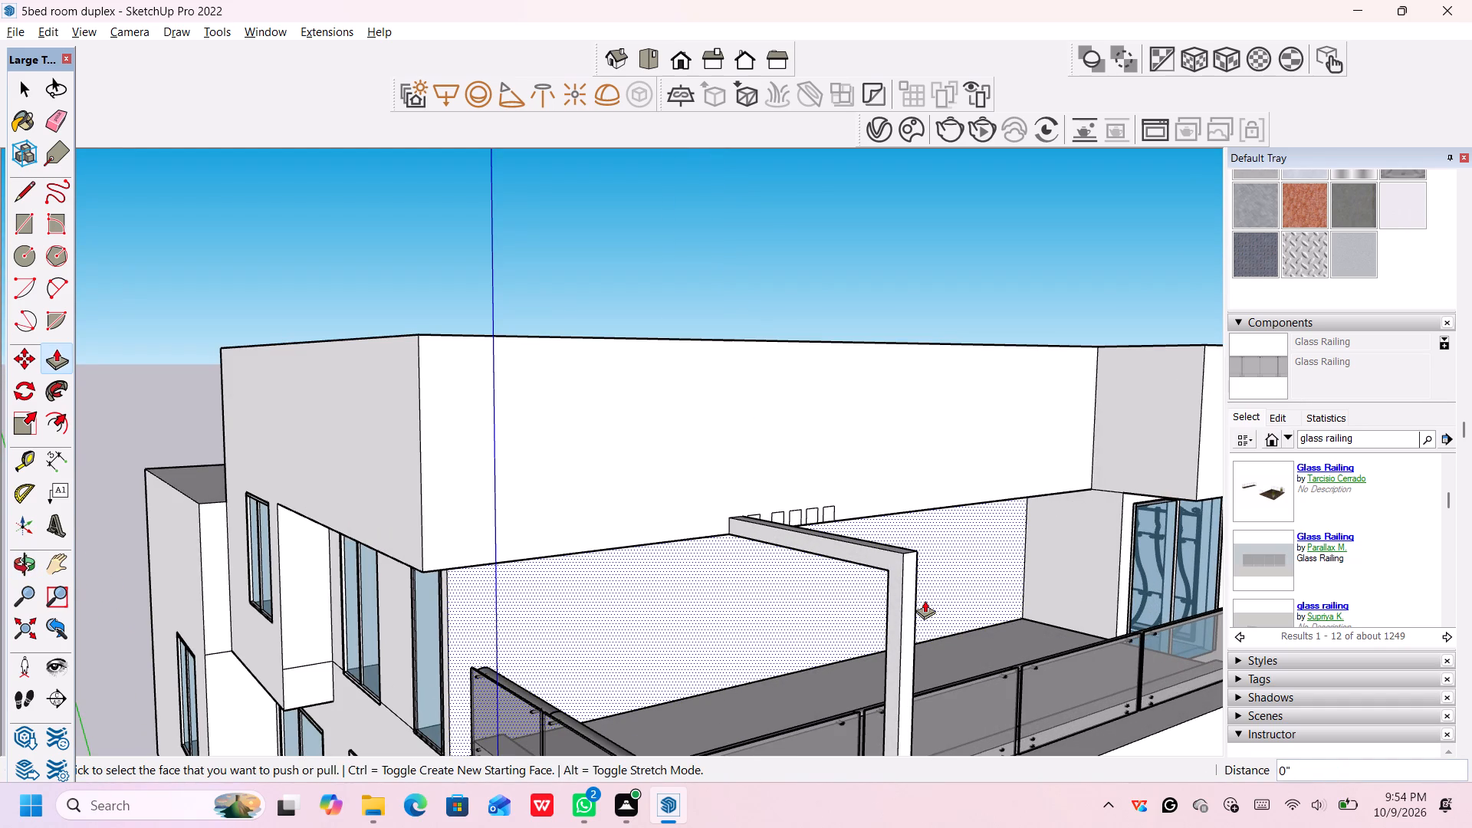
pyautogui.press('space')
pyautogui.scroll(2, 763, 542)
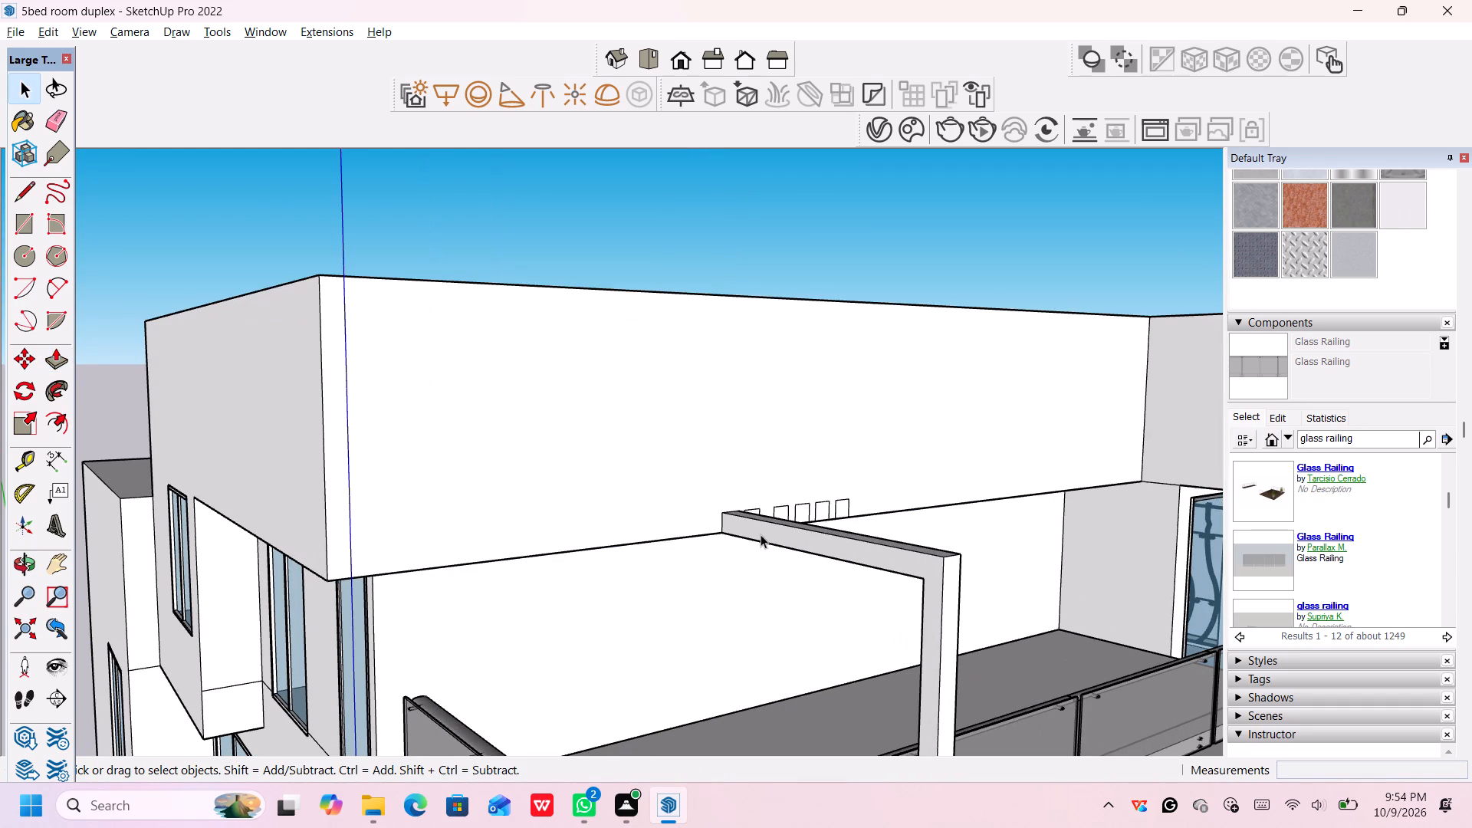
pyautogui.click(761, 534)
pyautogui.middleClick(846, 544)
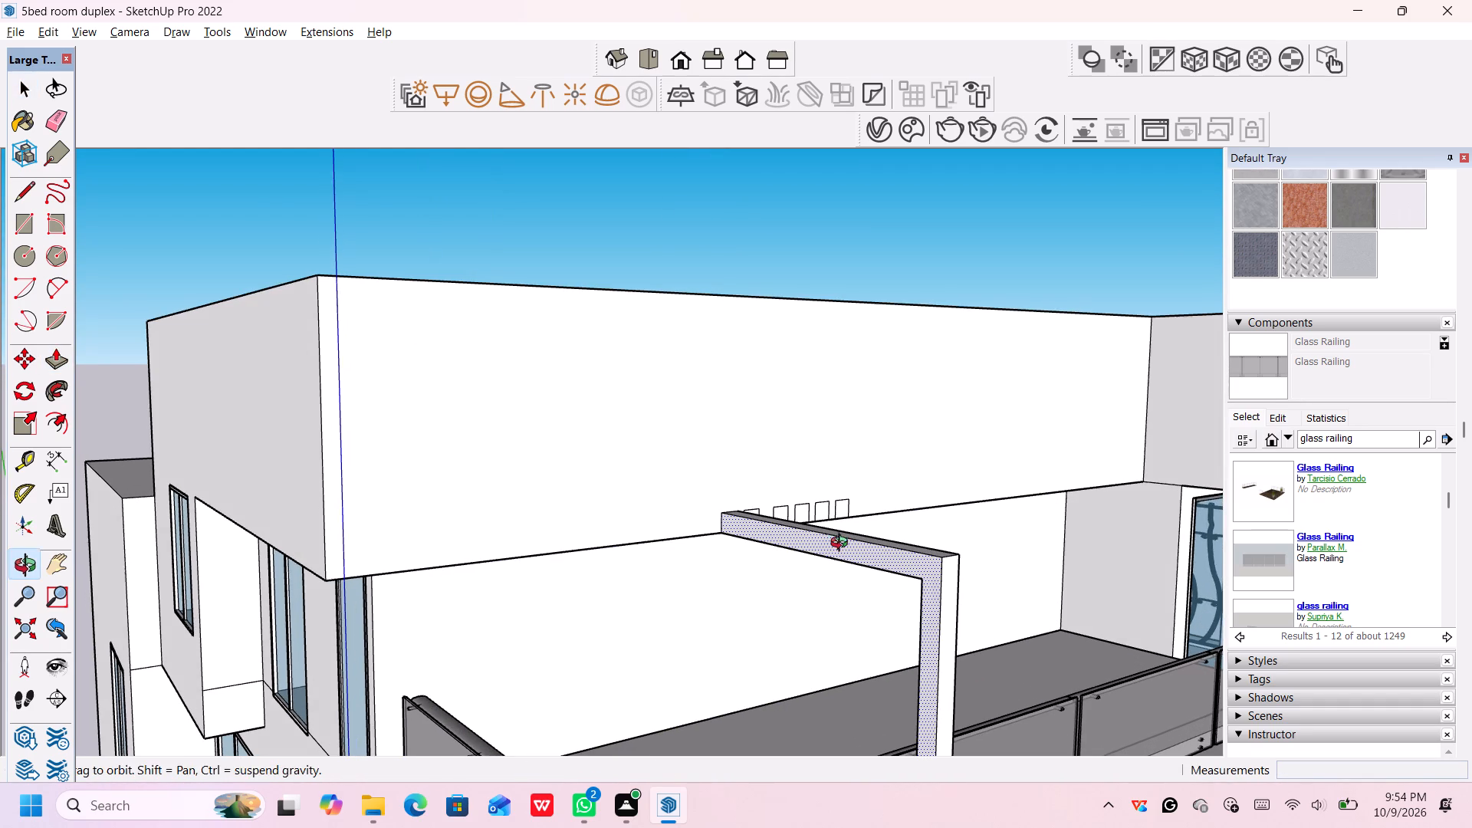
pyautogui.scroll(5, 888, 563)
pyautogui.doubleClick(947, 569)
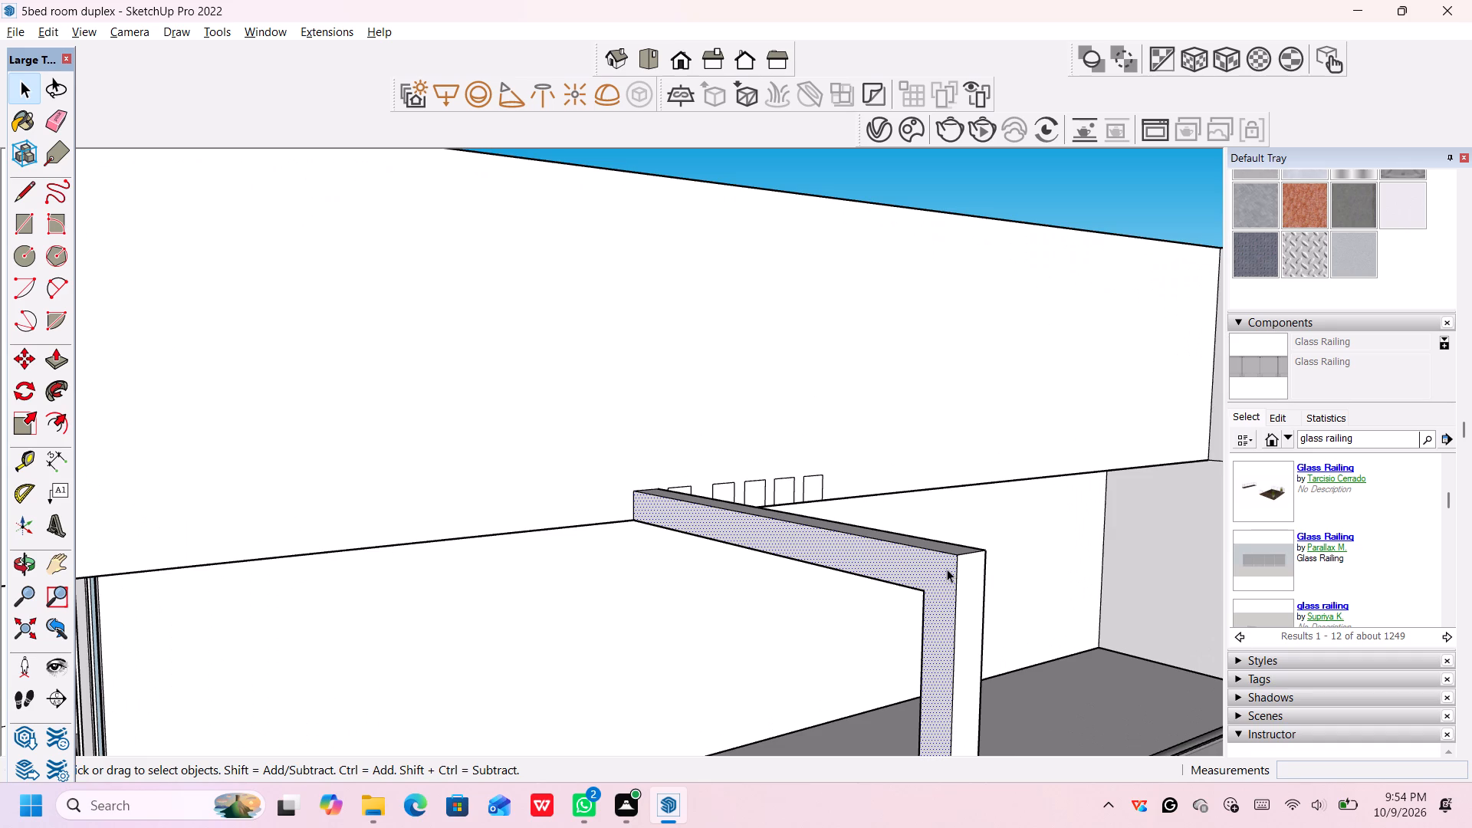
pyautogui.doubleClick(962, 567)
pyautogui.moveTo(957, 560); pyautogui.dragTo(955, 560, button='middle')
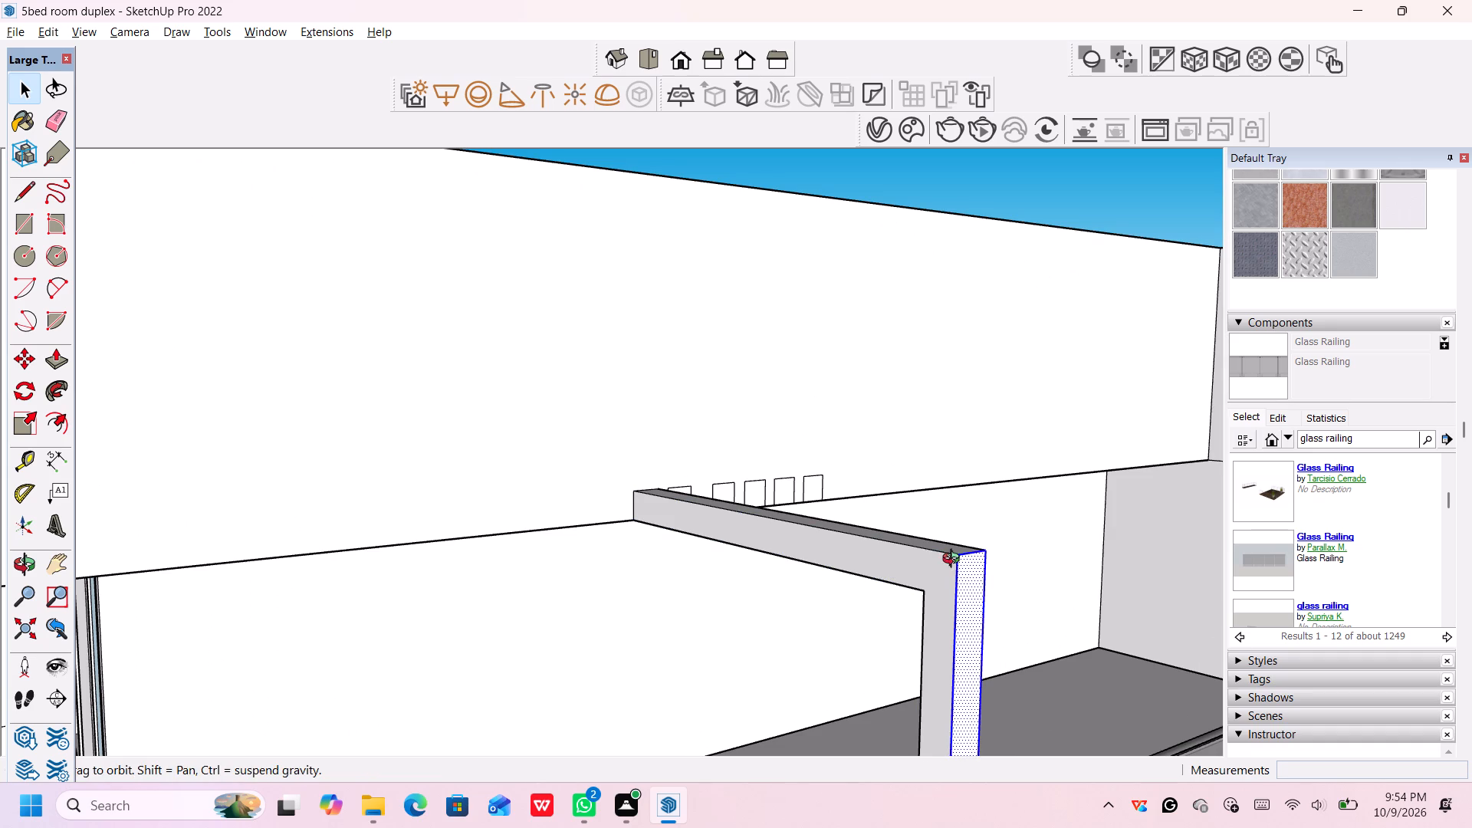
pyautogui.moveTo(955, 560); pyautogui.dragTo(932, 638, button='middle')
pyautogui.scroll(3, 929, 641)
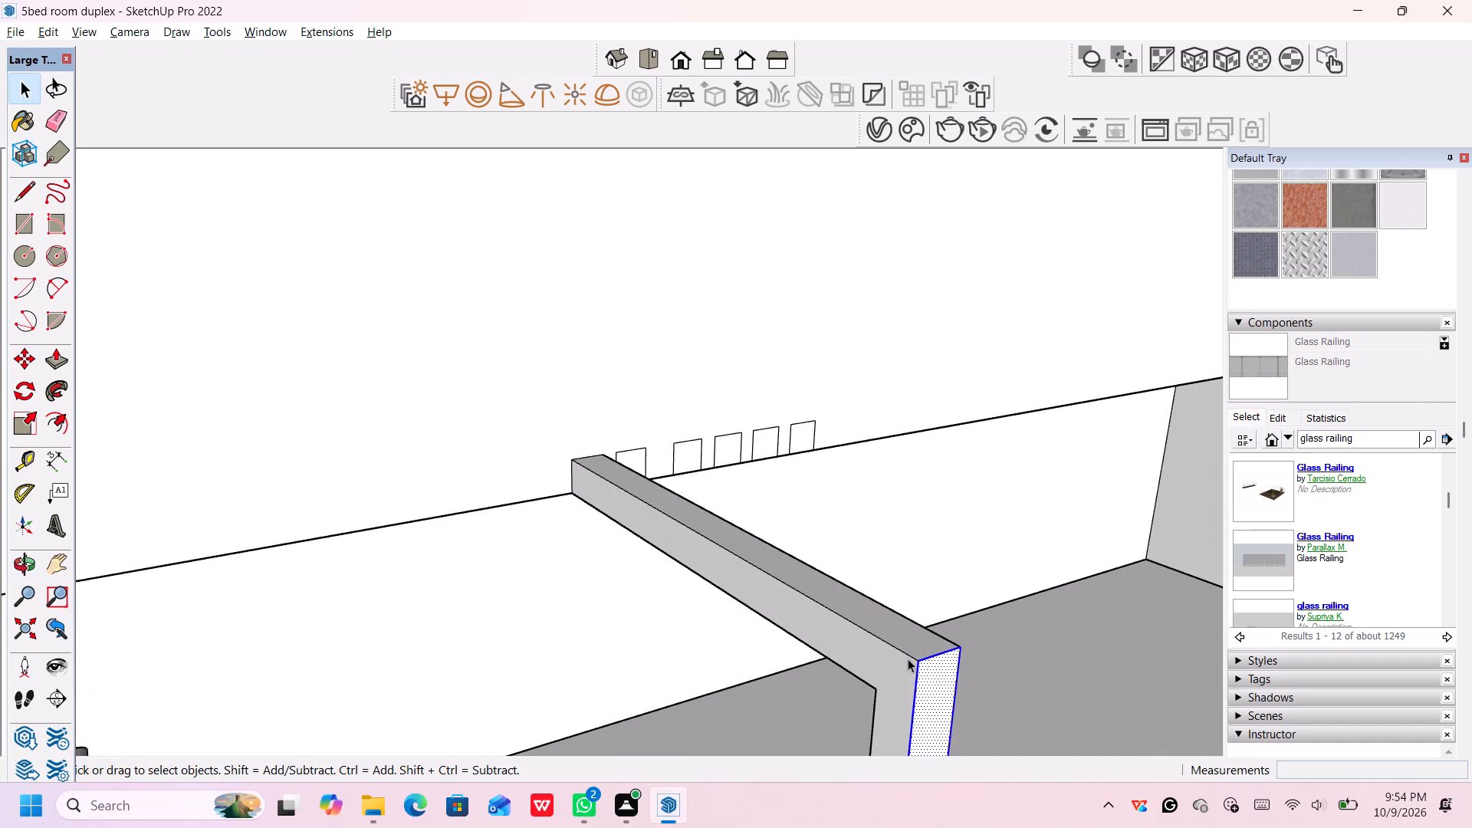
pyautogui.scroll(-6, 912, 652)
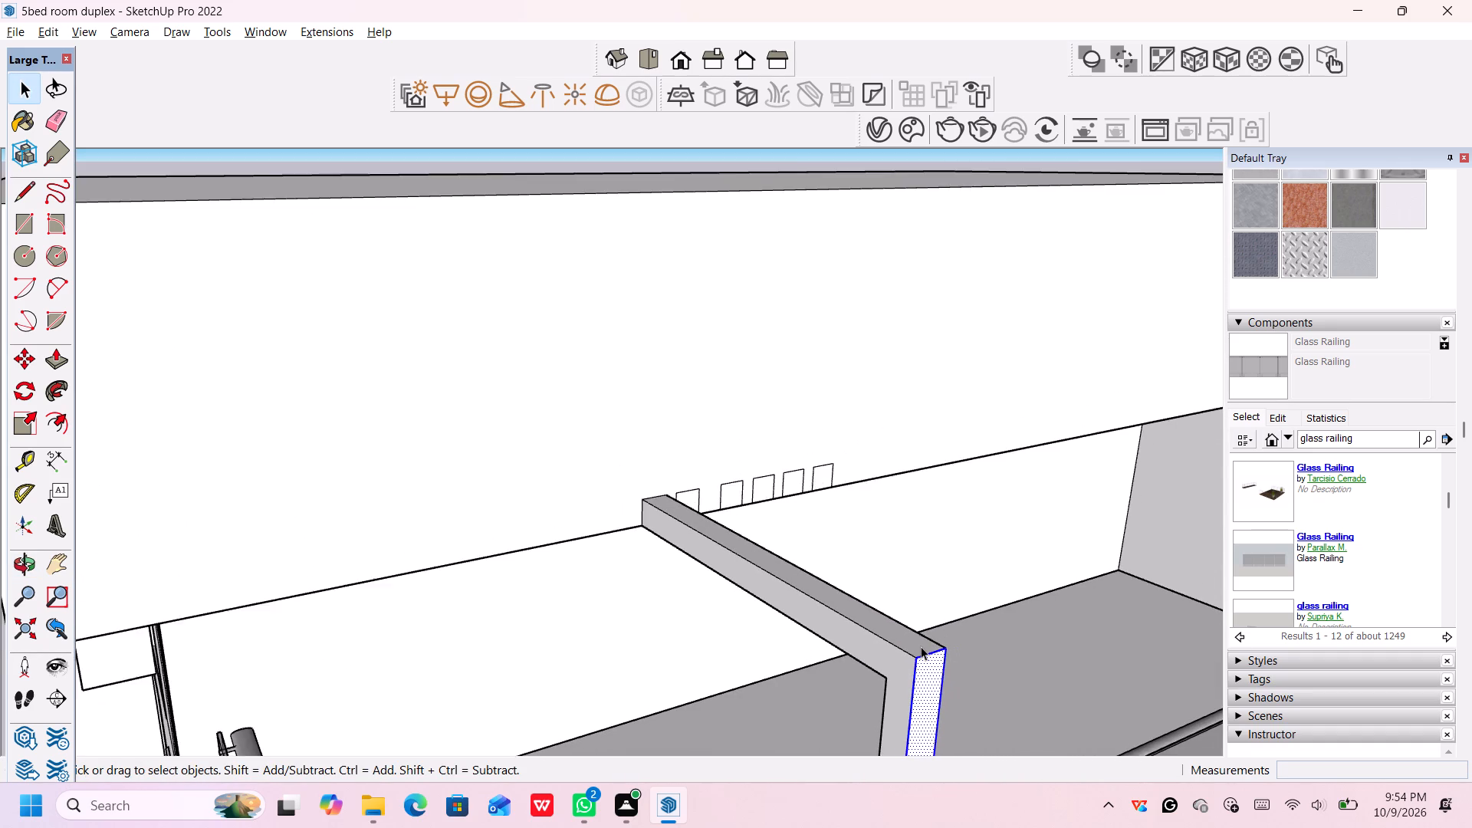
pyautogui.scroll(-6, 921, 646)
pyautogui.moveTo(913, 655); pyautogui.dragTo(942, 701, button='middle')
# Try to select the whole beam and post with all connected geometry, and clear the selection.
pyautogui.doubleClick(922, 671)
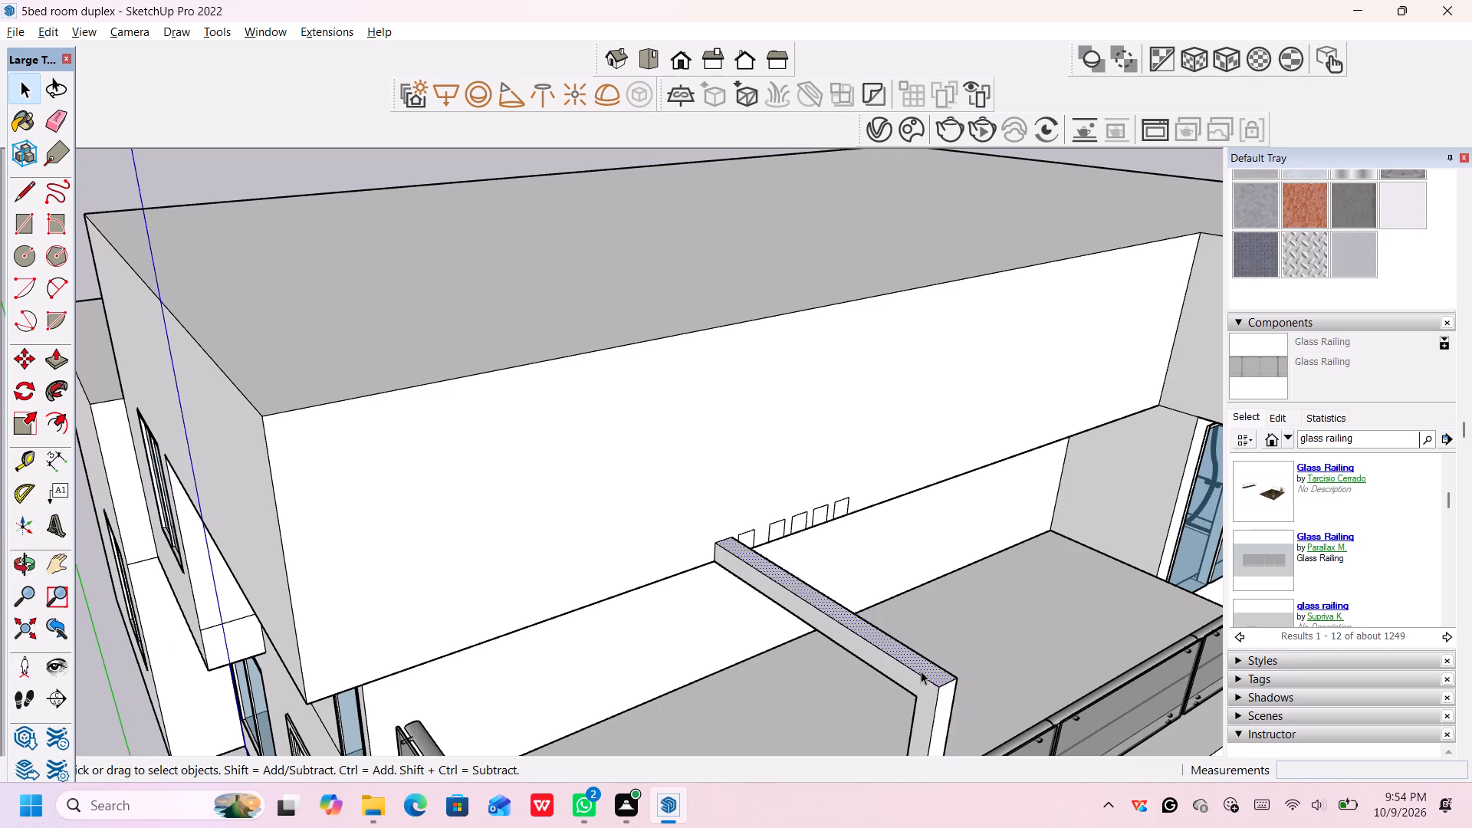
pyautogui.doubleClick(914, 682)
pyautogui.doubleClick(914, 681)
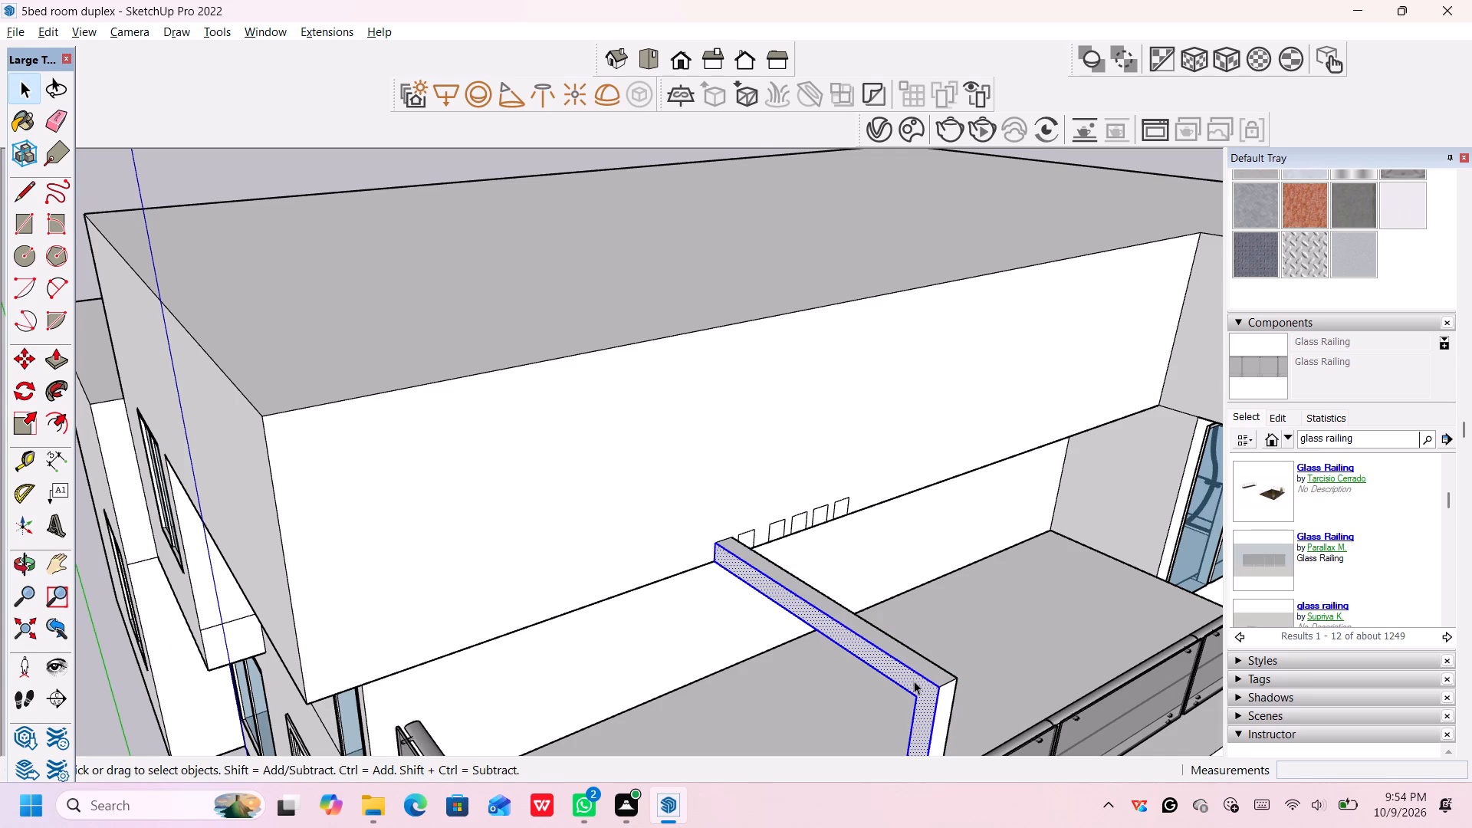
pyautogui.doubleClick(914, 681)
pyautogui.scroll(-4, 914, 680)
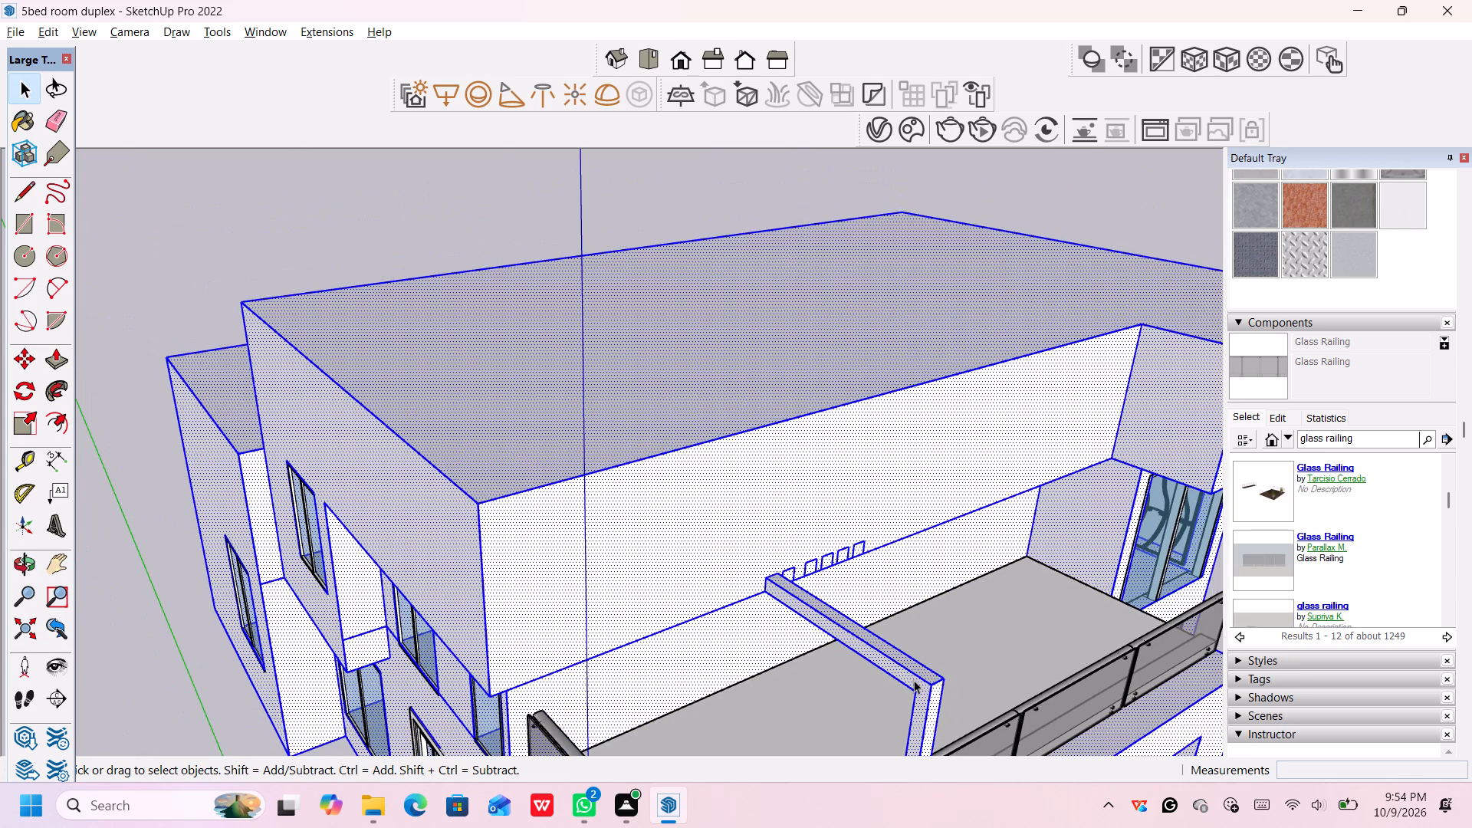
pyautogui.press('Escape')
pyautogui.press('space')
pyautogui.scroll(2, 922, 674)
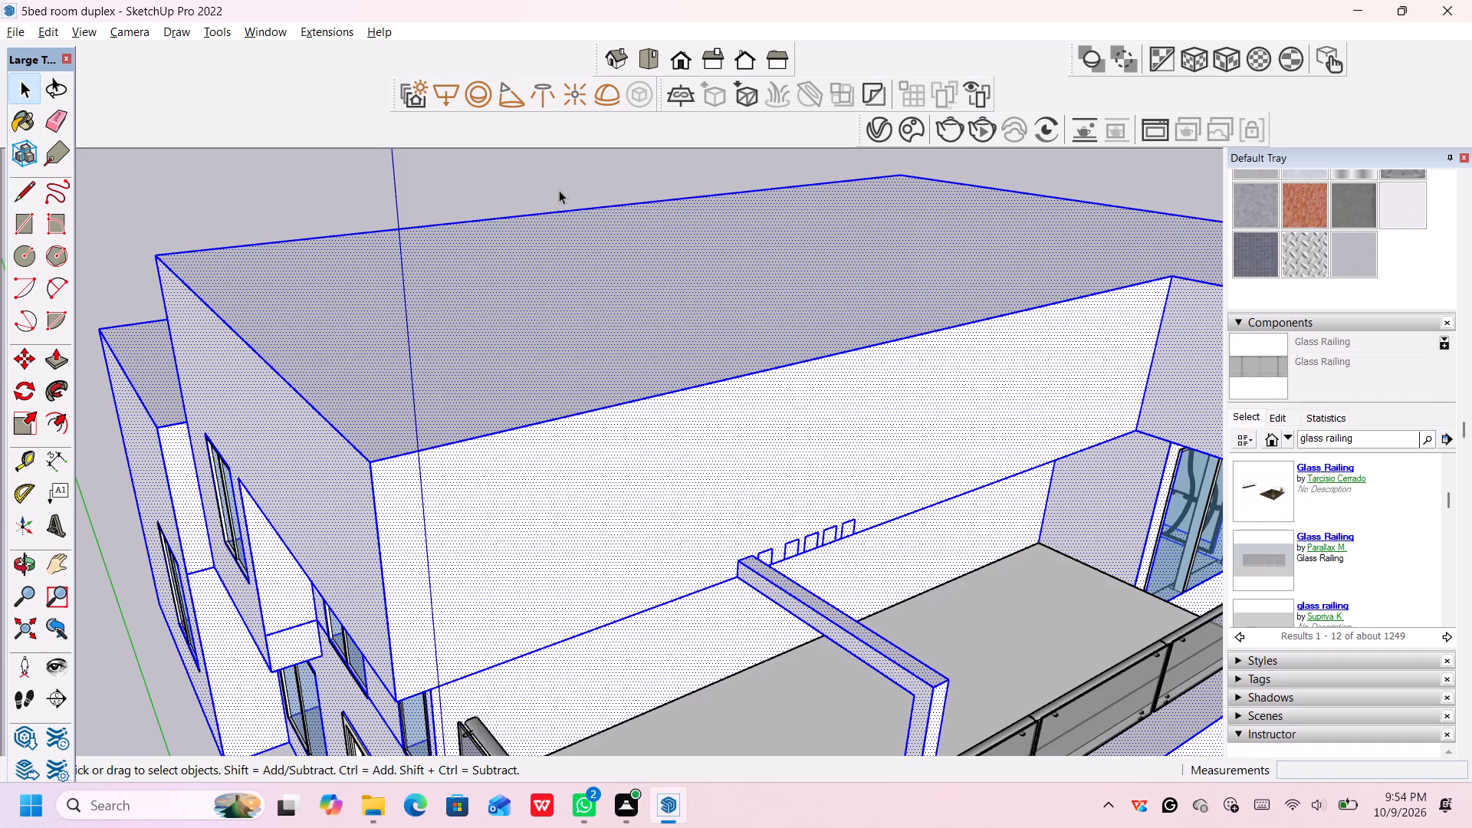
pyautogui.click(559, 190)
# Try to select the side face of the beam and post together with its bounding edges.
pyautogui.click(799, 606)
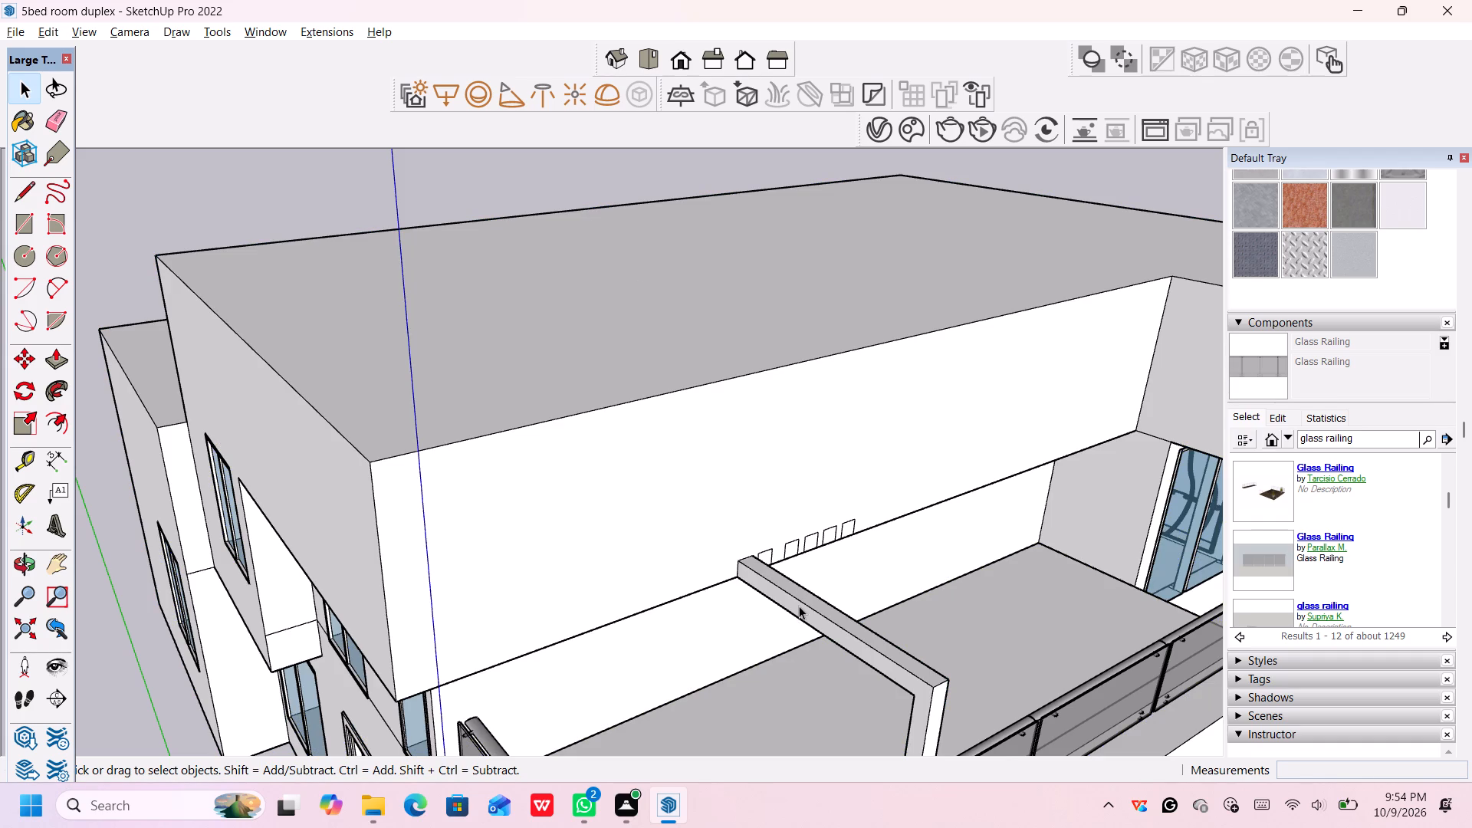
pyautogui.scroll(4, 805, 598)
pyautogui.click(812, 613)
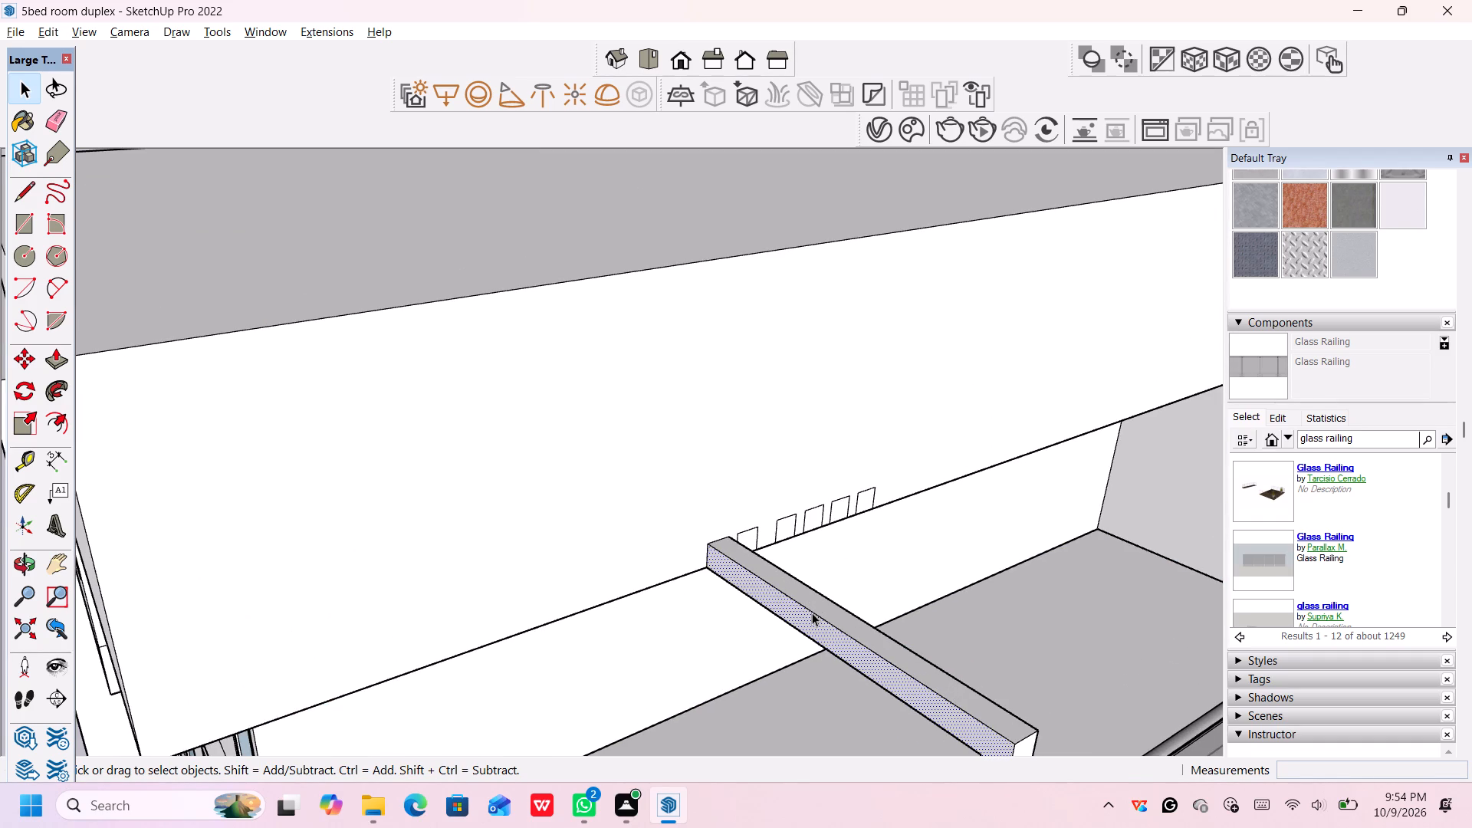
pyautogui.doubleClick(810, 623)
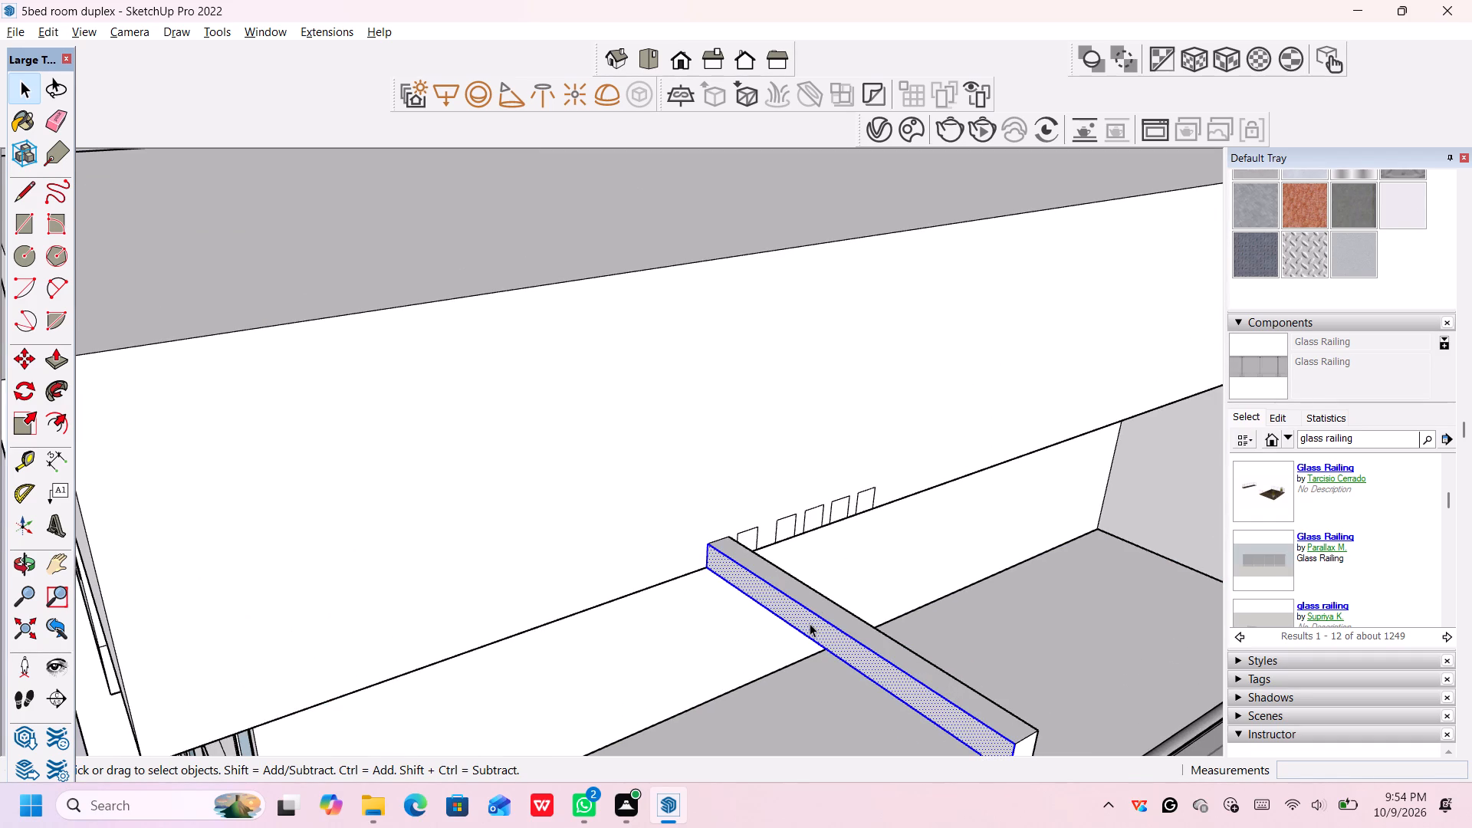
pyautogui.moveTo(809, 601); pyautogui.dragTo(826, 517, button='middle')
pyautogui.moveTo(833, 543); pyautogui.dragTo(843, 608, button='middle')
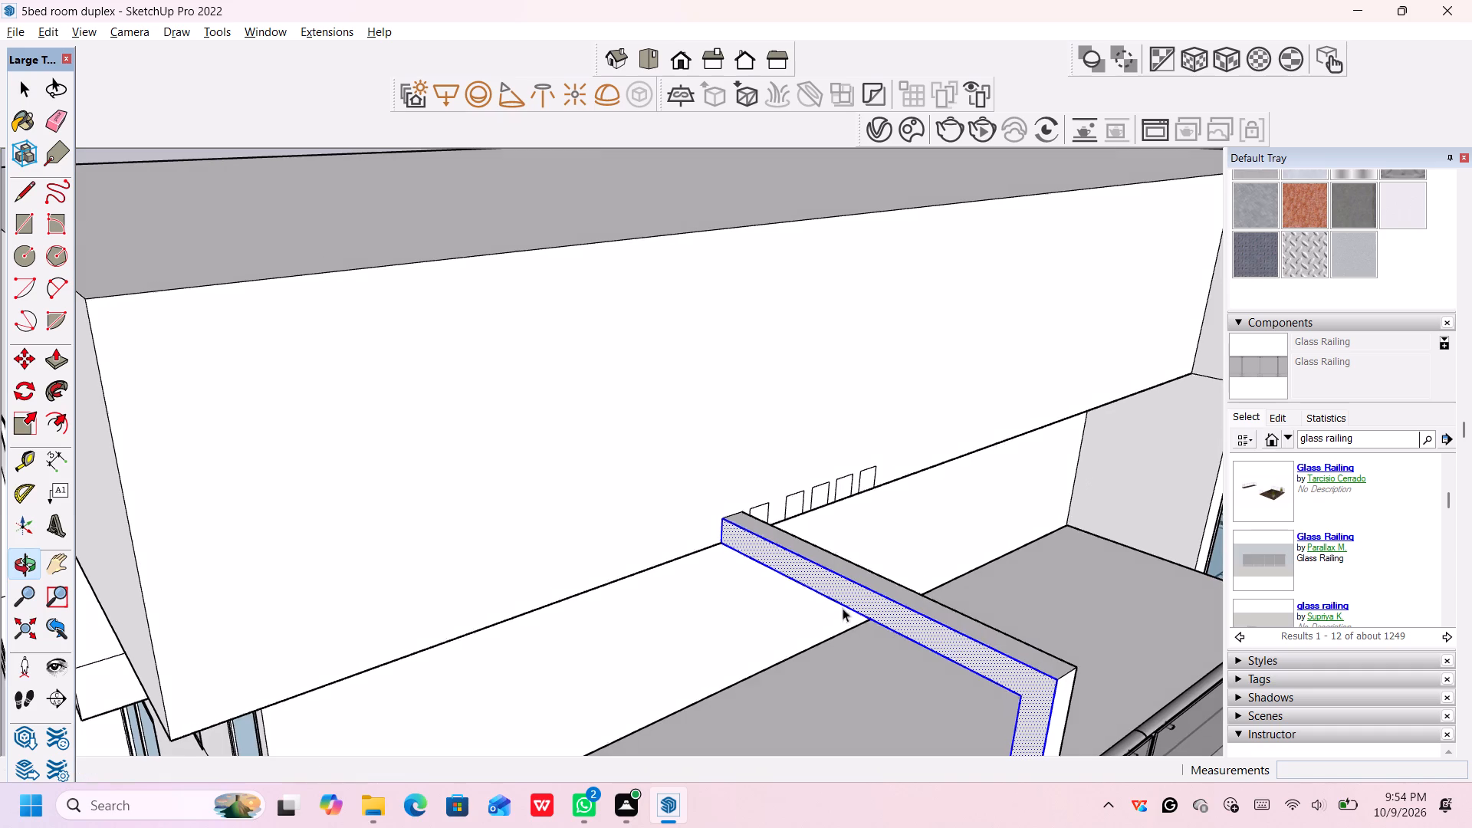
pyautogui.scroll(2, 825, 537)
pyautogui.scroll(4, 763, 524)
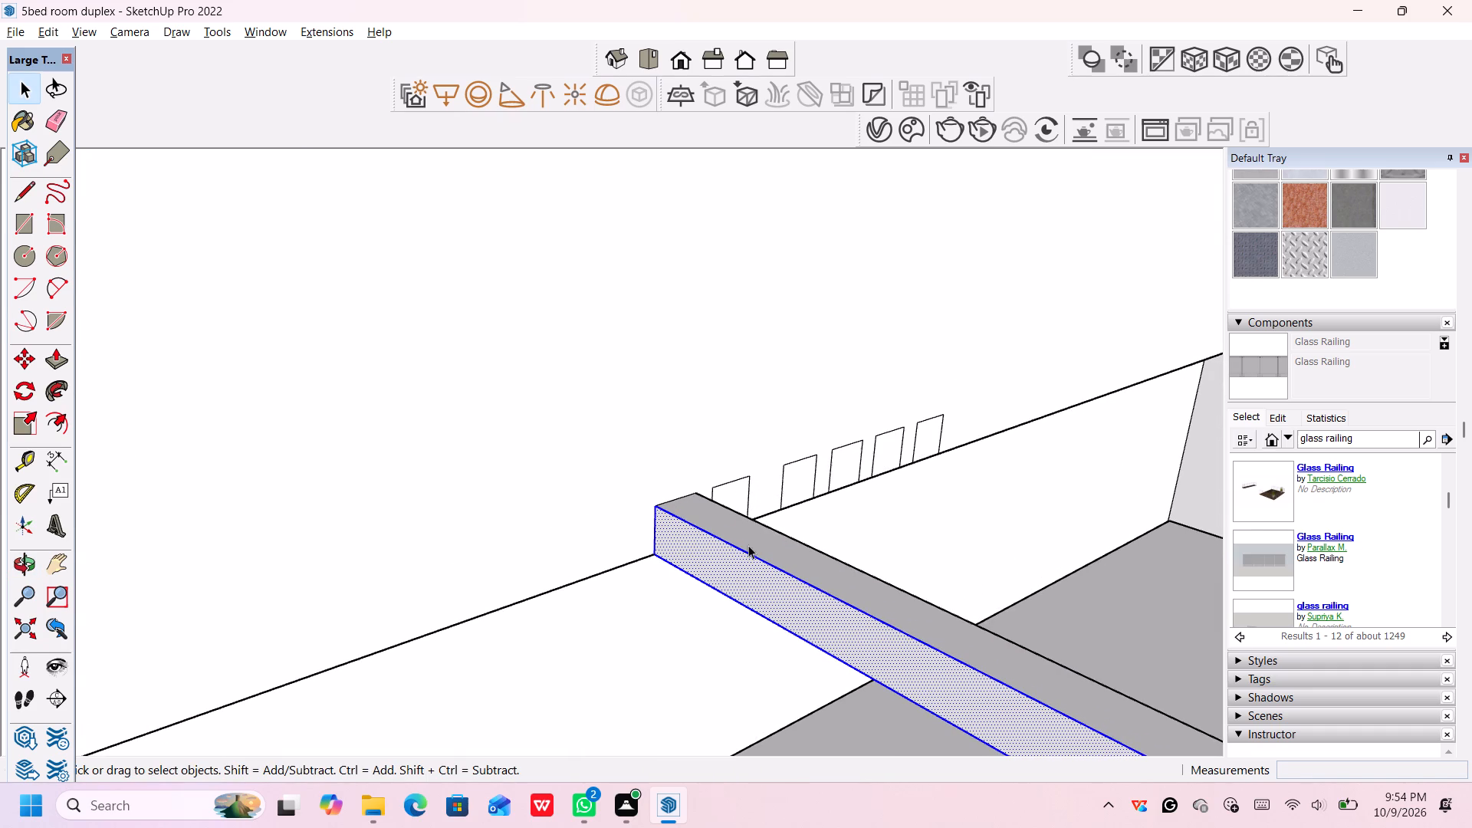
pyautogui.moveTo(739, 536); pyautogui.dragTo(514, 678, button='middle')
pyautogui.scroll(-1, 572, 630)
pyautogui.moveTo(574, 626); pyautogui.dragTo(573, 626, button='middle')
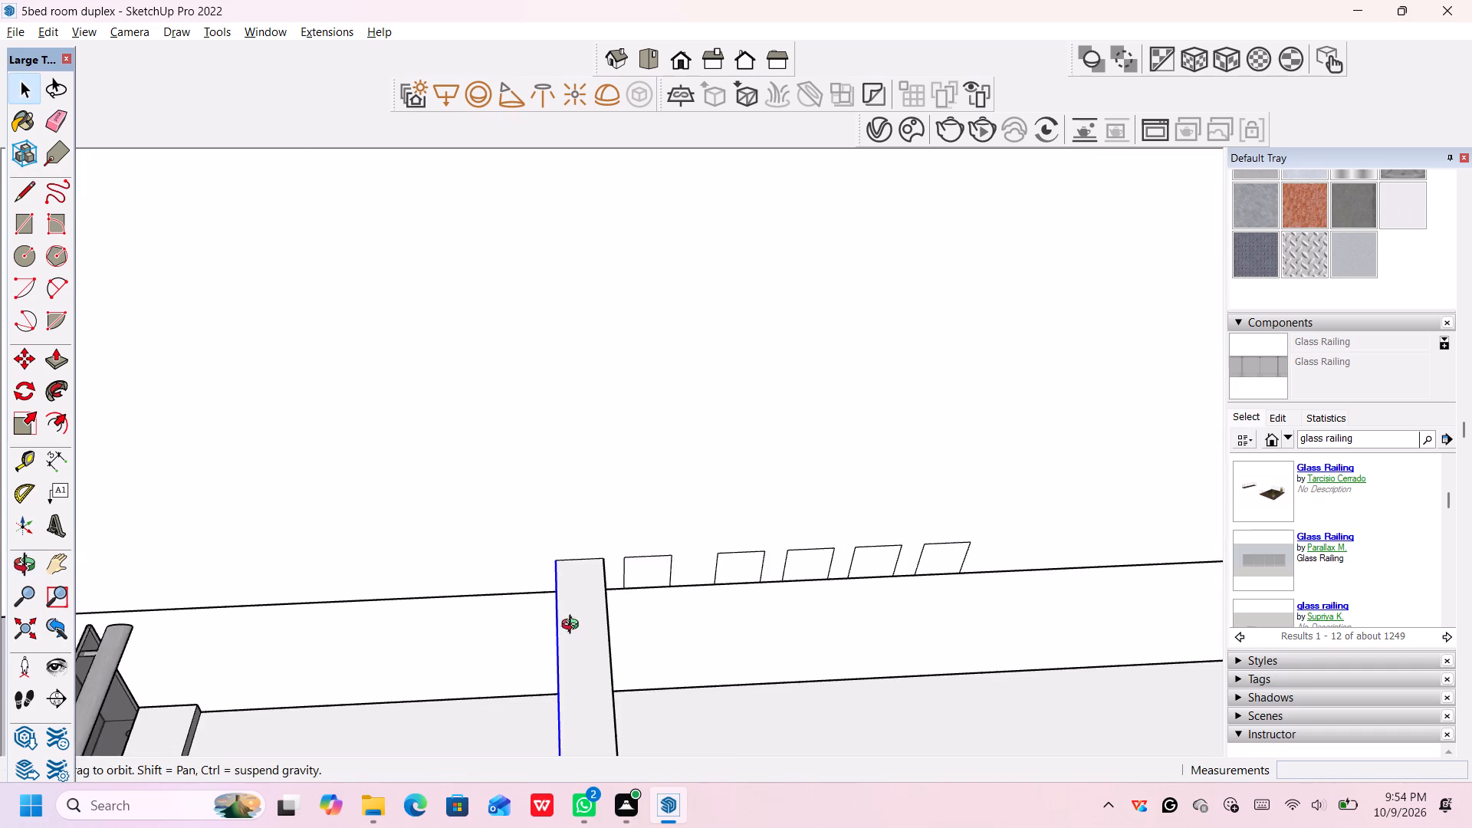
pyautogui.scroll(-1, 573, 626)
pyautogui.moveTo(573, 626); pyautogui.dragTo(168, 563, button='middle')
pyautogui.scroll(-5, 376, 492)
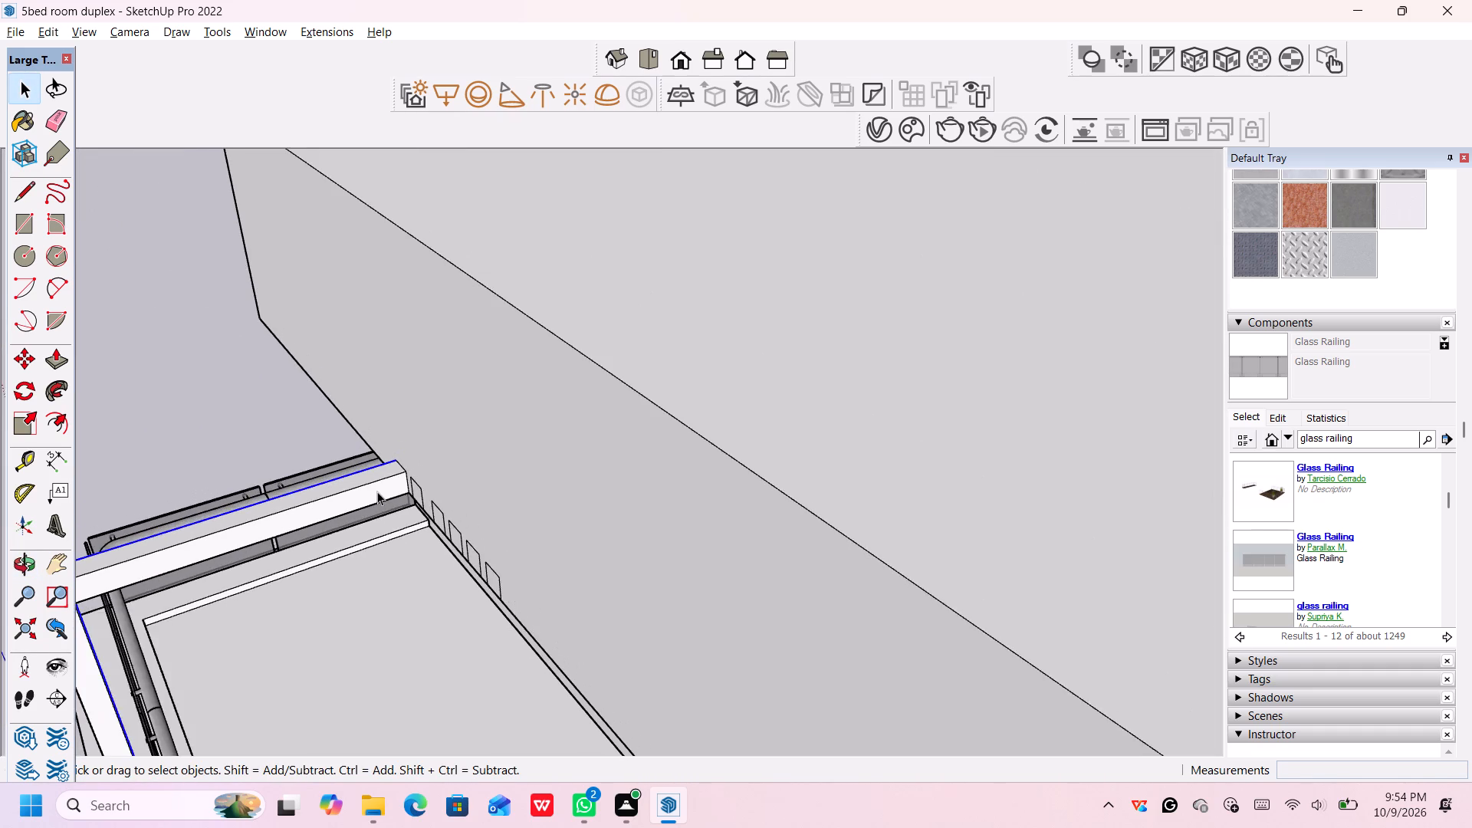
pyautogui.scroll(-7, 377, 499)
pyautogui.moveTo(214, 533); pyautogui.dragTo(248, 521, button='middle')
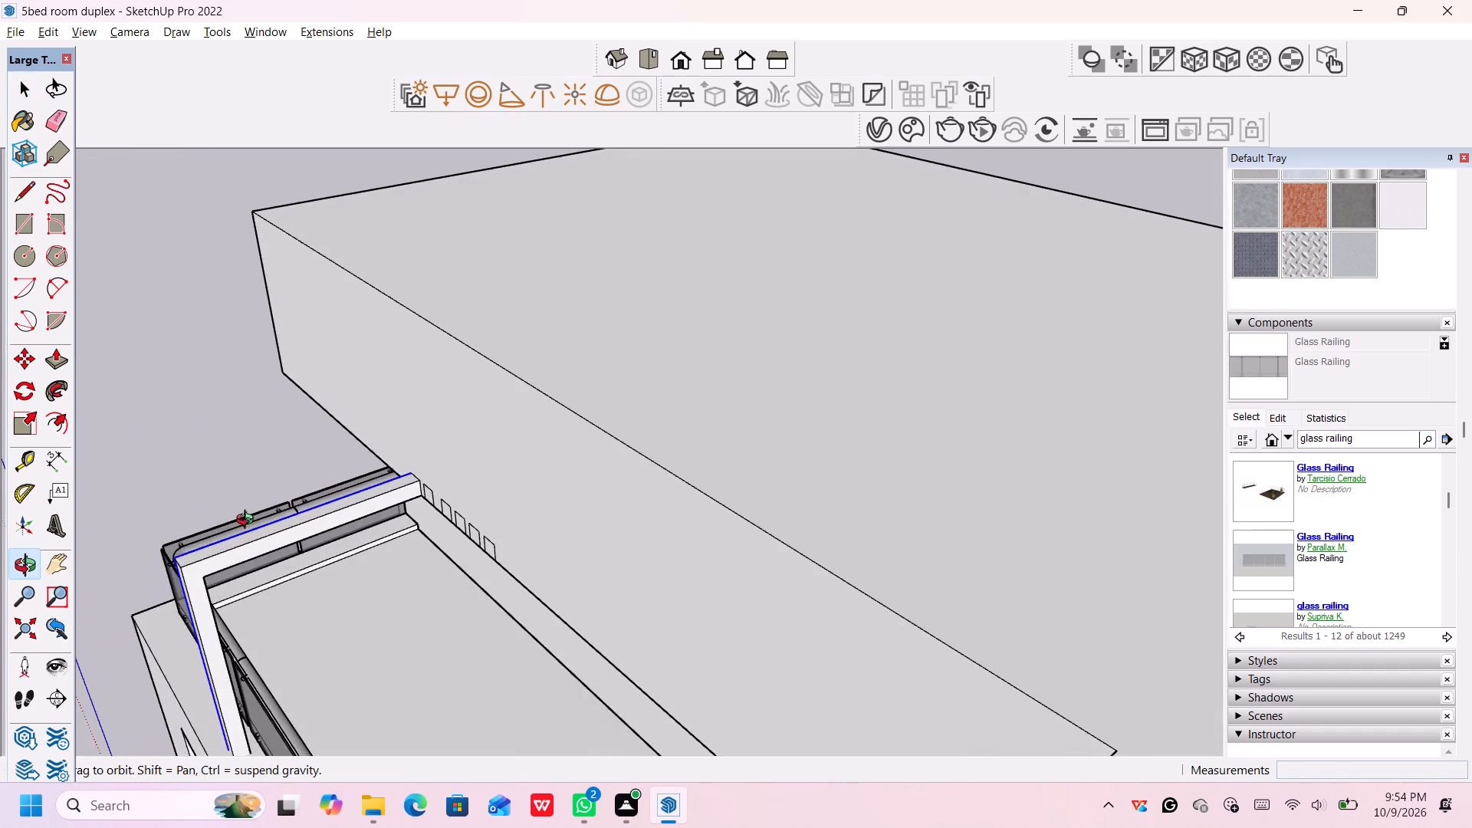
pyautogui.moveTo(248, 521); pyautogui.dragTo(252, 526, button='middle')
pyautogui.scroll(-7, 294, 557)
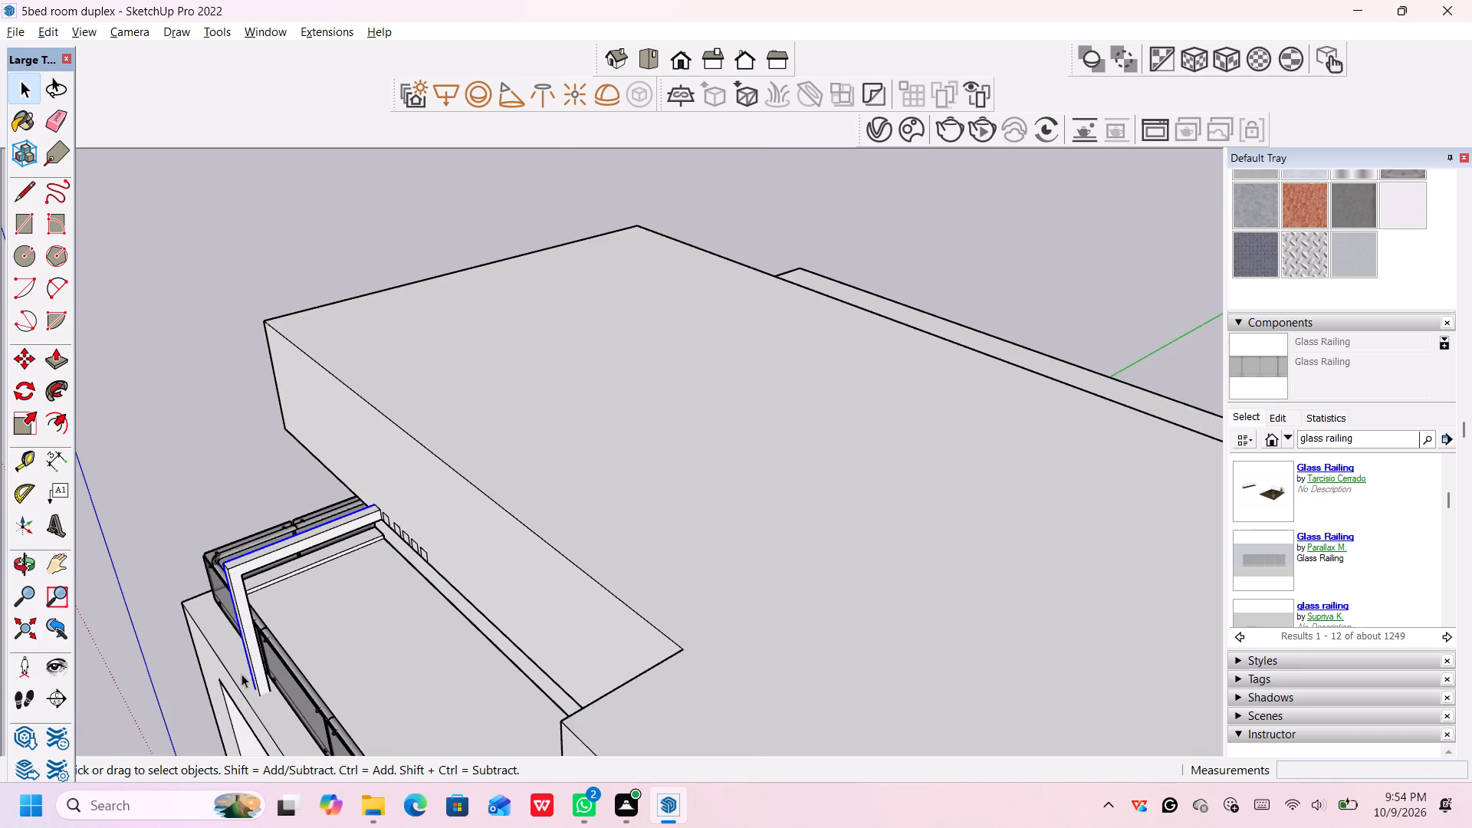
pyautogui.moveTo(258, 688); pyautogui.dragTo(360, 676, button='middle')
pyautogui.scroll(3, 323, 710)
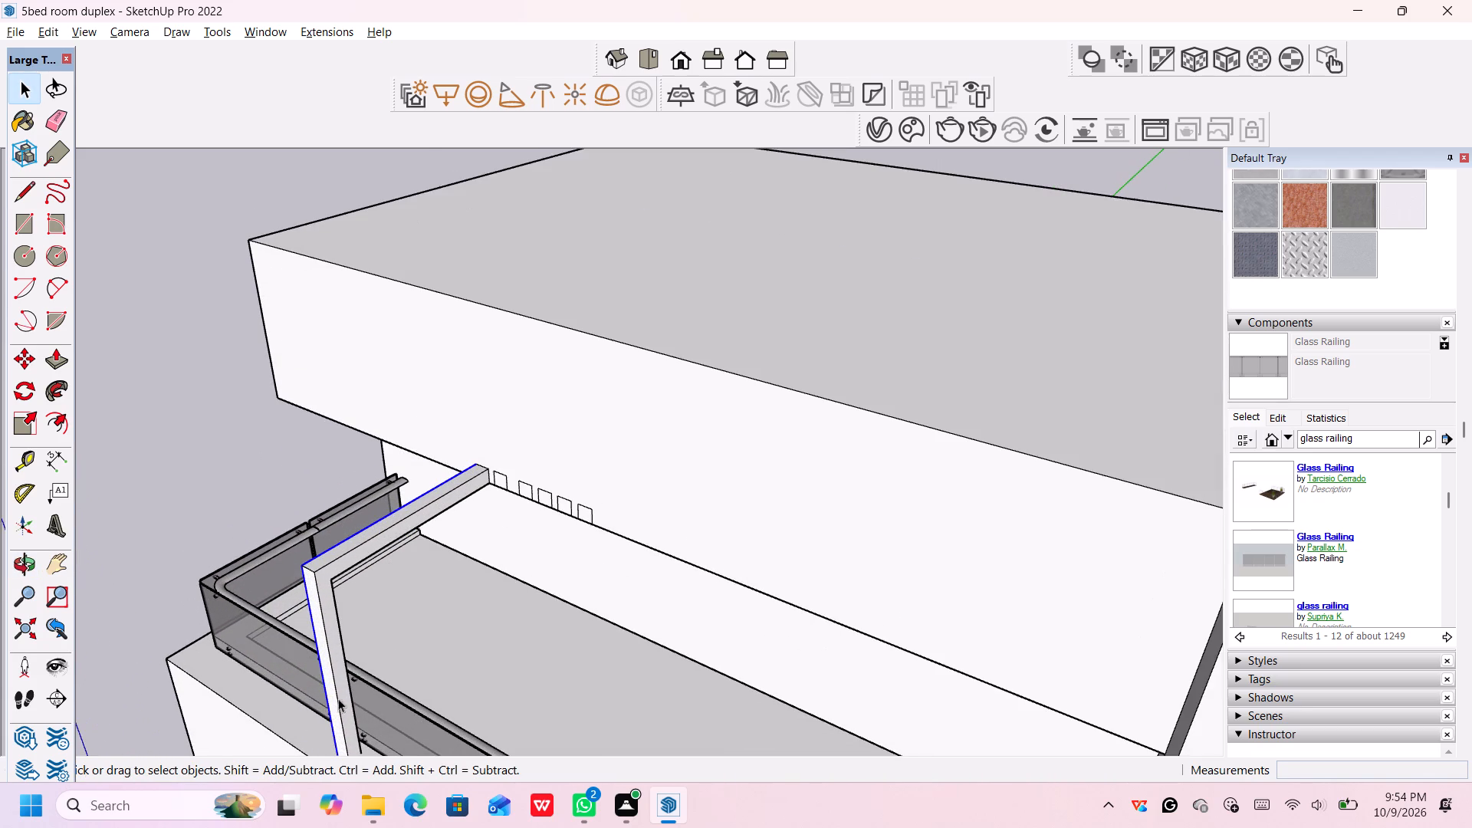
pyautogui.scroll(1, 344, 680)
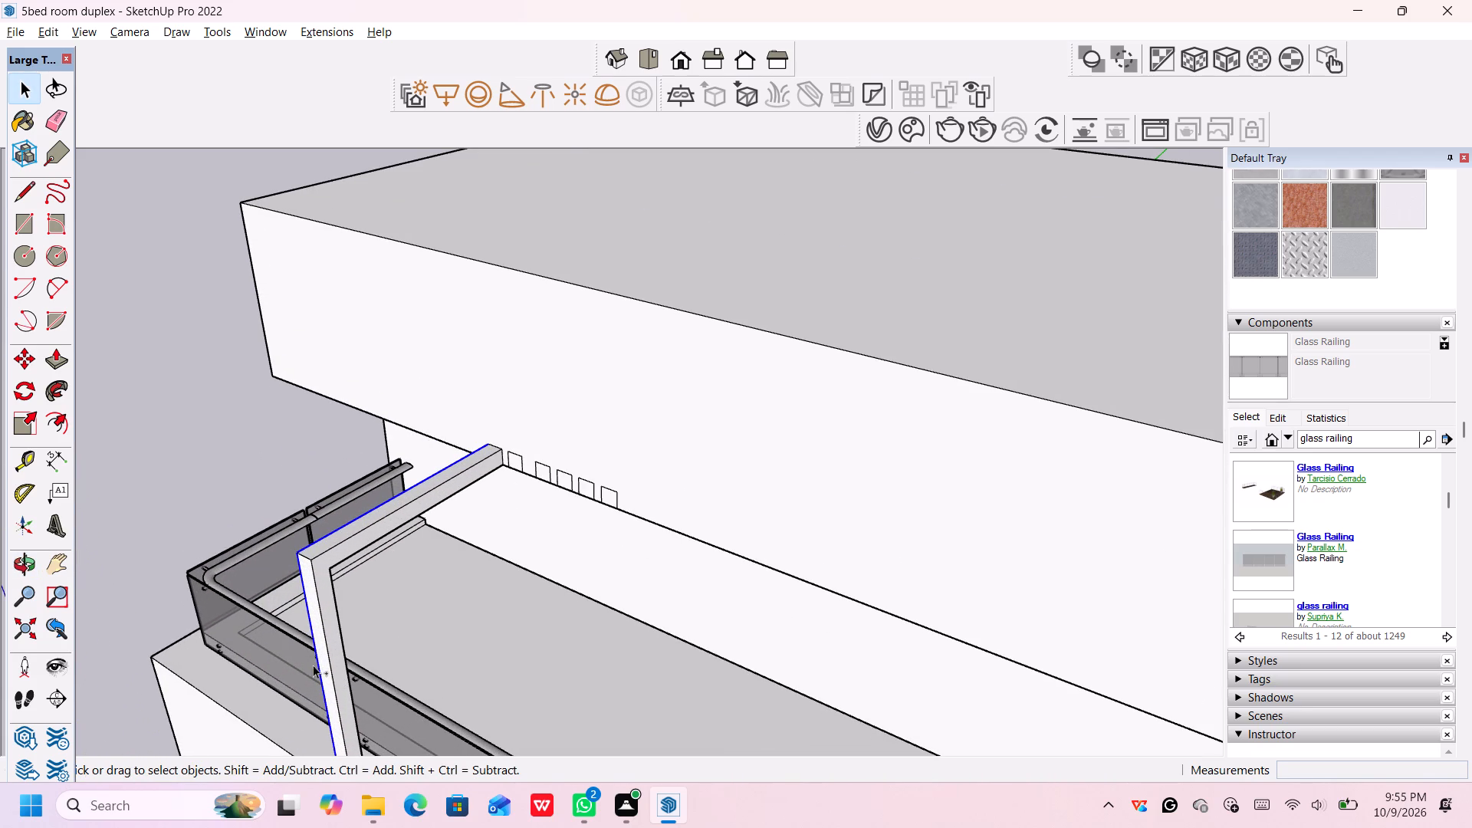
# Select the post's outer face, the beam's top face and the L-shaped side face of both, including their edges.
pyautogui.click(313, 611)
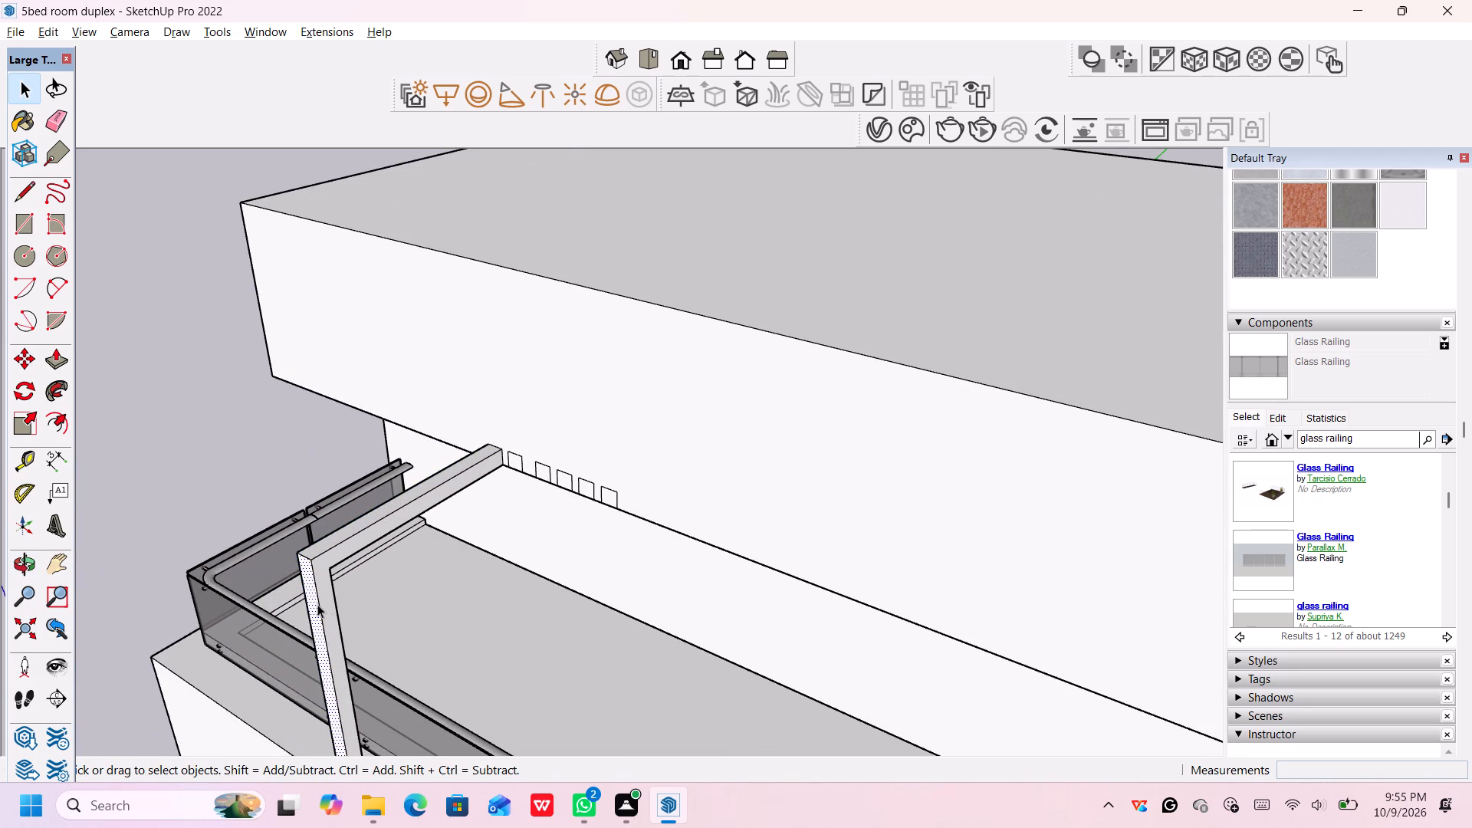
pyautogui.keyDown('ctrl'); pyautogui.click(314, 606); pyautogui.keyUp('ctrl')
pyautogui.keyDown('ctrl'); pyautogui.click(314, 606); pyautogui.keyUp('ctrl')
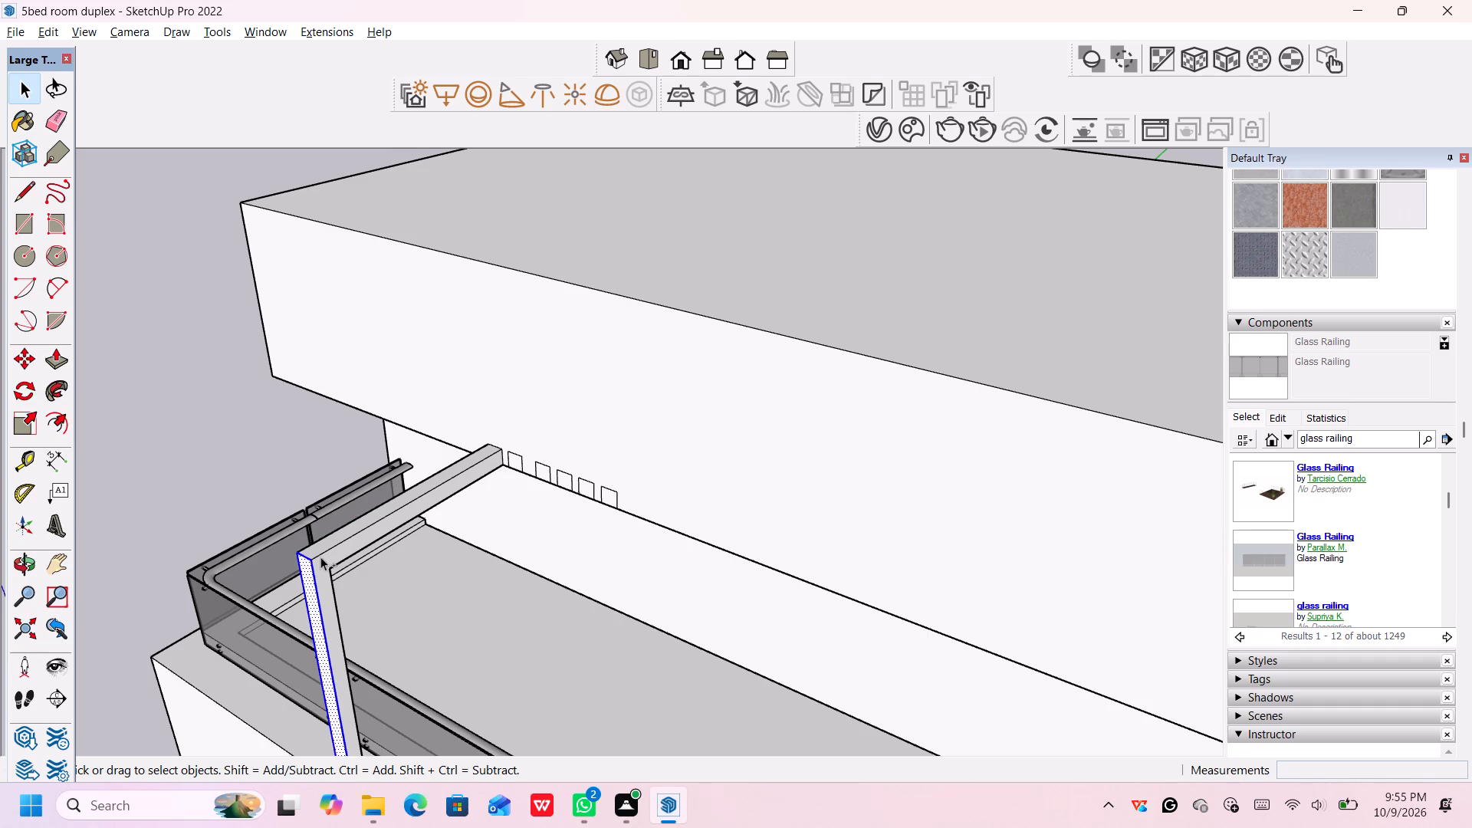
pyautogui.keyDown('ctrl'); pyautogui.click(323, 545); pyautogui.keyUp('ctrl')
pyautogui.keyDown('ctrl'); pyautogui.click(323, 560); pyautogui.keyUp('ctrl')
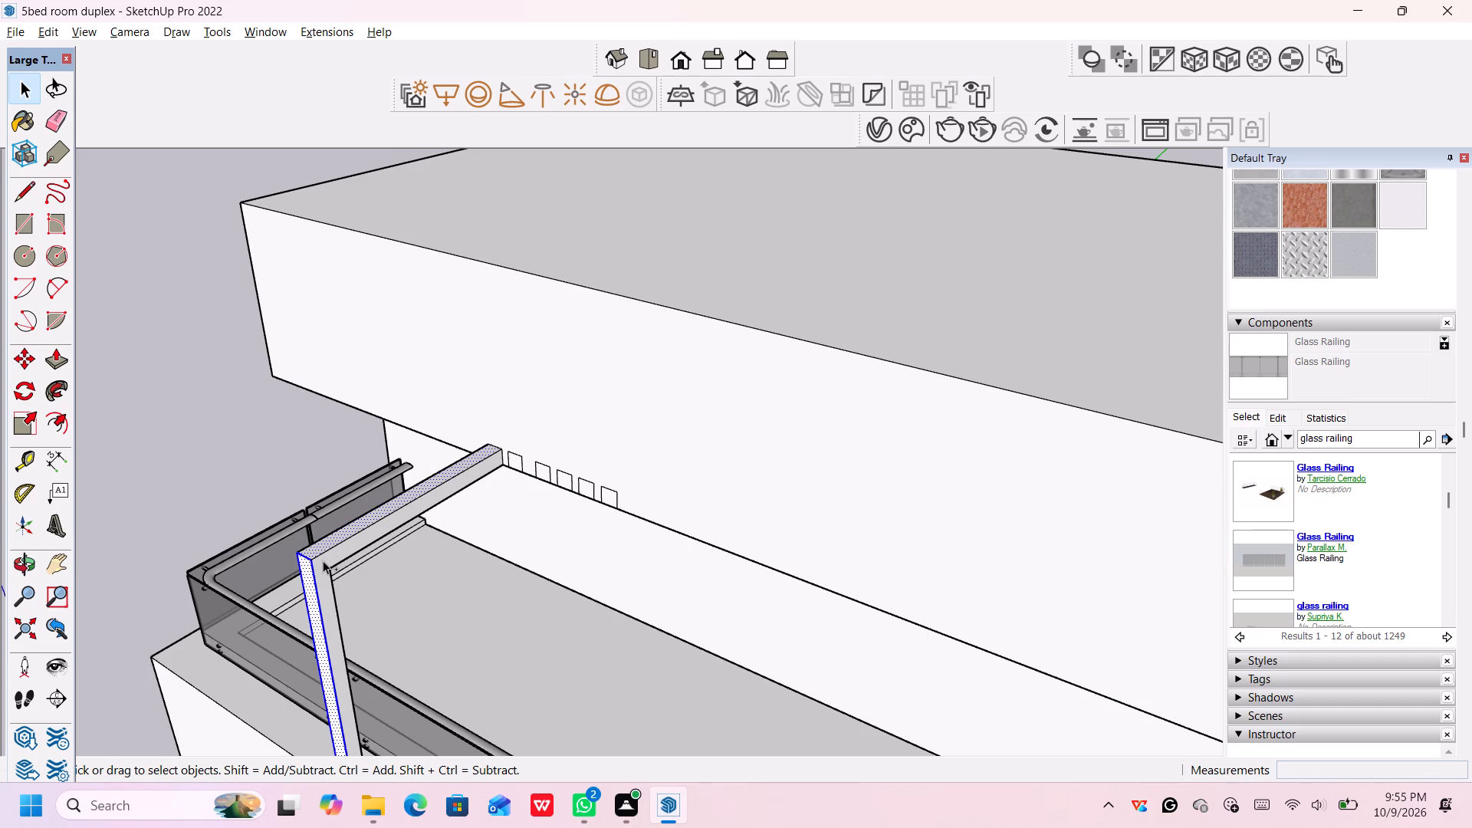
pyautogui.keyDown('ctrl'); pyautogui.click(317, 549); pyautogui.keyUp('ctrl')
pyautogui.keyDown('ctrl'); pyautogui.moveTo(318, 559); pyautogui.dragTo(463, 613, button='middle'); pyautogui.keyUp('ctrl')
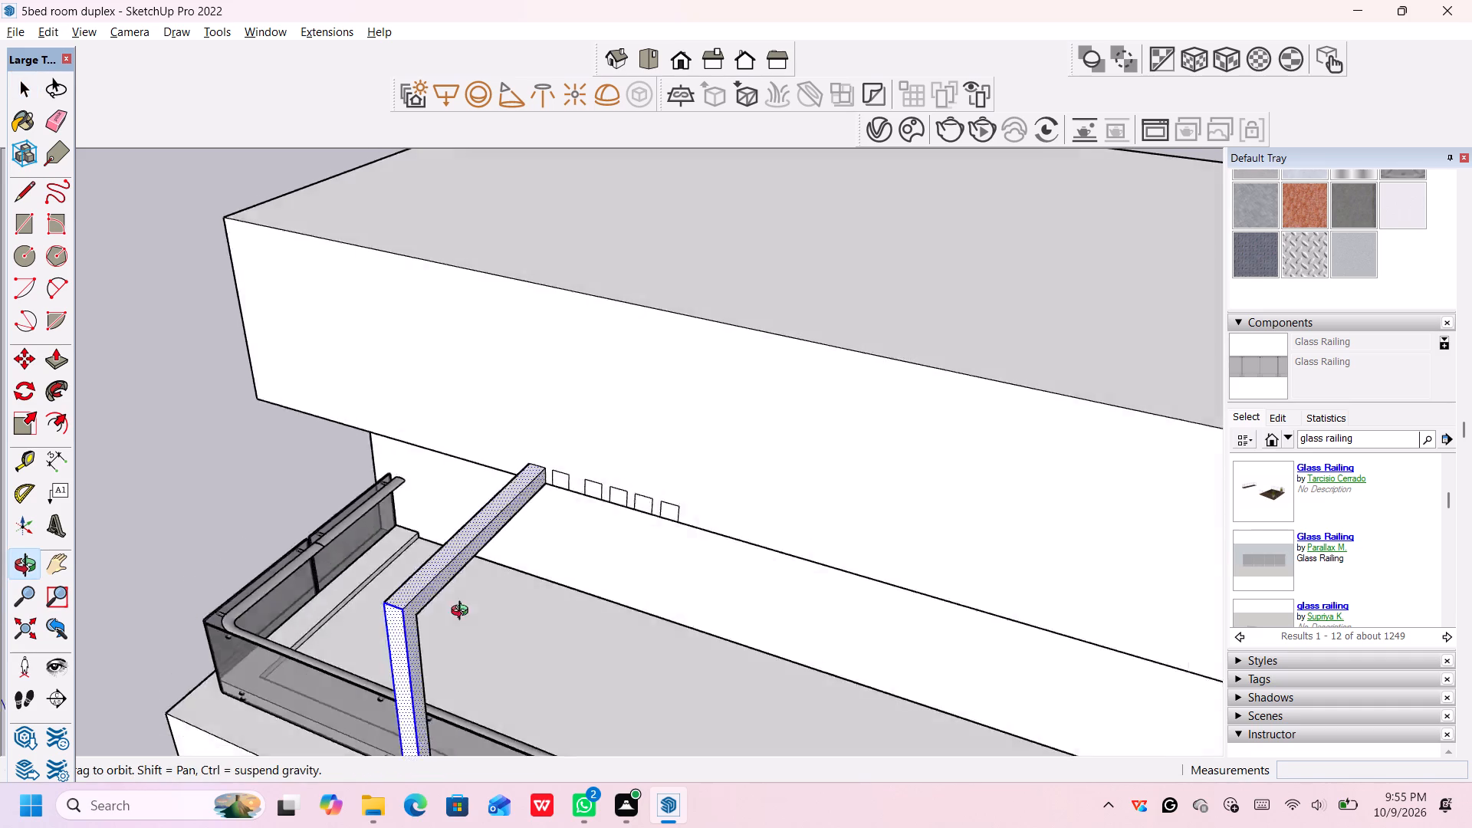
pyautogui.keyDown('ctrl'); pyautogui.moveTo(463, 613); pyautogui.dragTo(835, 680, button='middle'); pyautogui.keyUp('ctrl')
pyautogui.keyDown('ctrl'); pyautogui.click(793, 665); pyautogui.keyUp('ctrl')
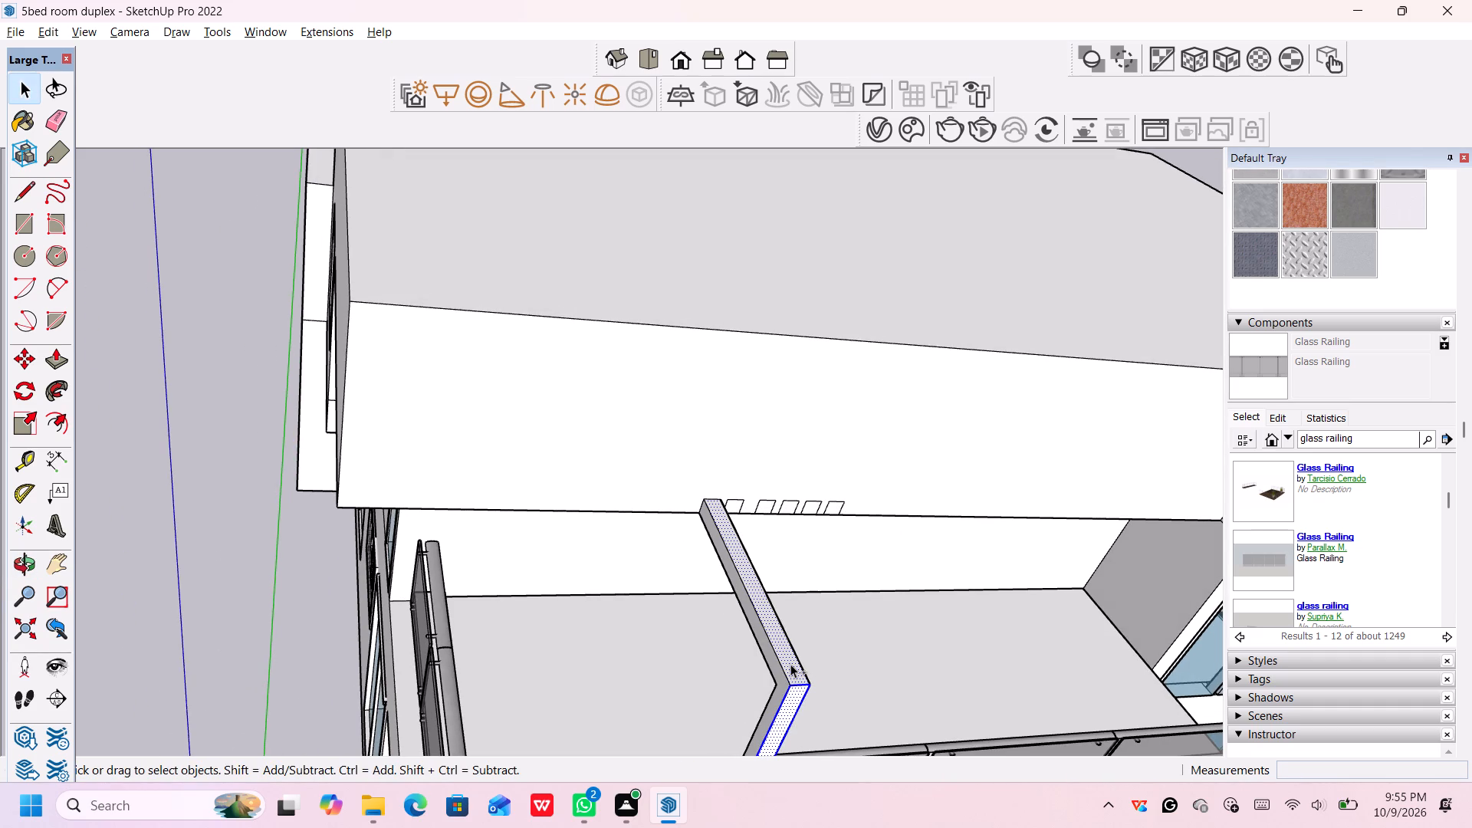
pyautogui.keyDown('ctrl'); pyautogui.doubleClick(790, 664); pyautogui.keyUp('ctrl')
pyautogui.keyDown('ctrl'); pyautogui.moveTo(790, 664); pyautogui.dragTo(332, 534, button='middle'); pyautogui.keyUp('ctrl')
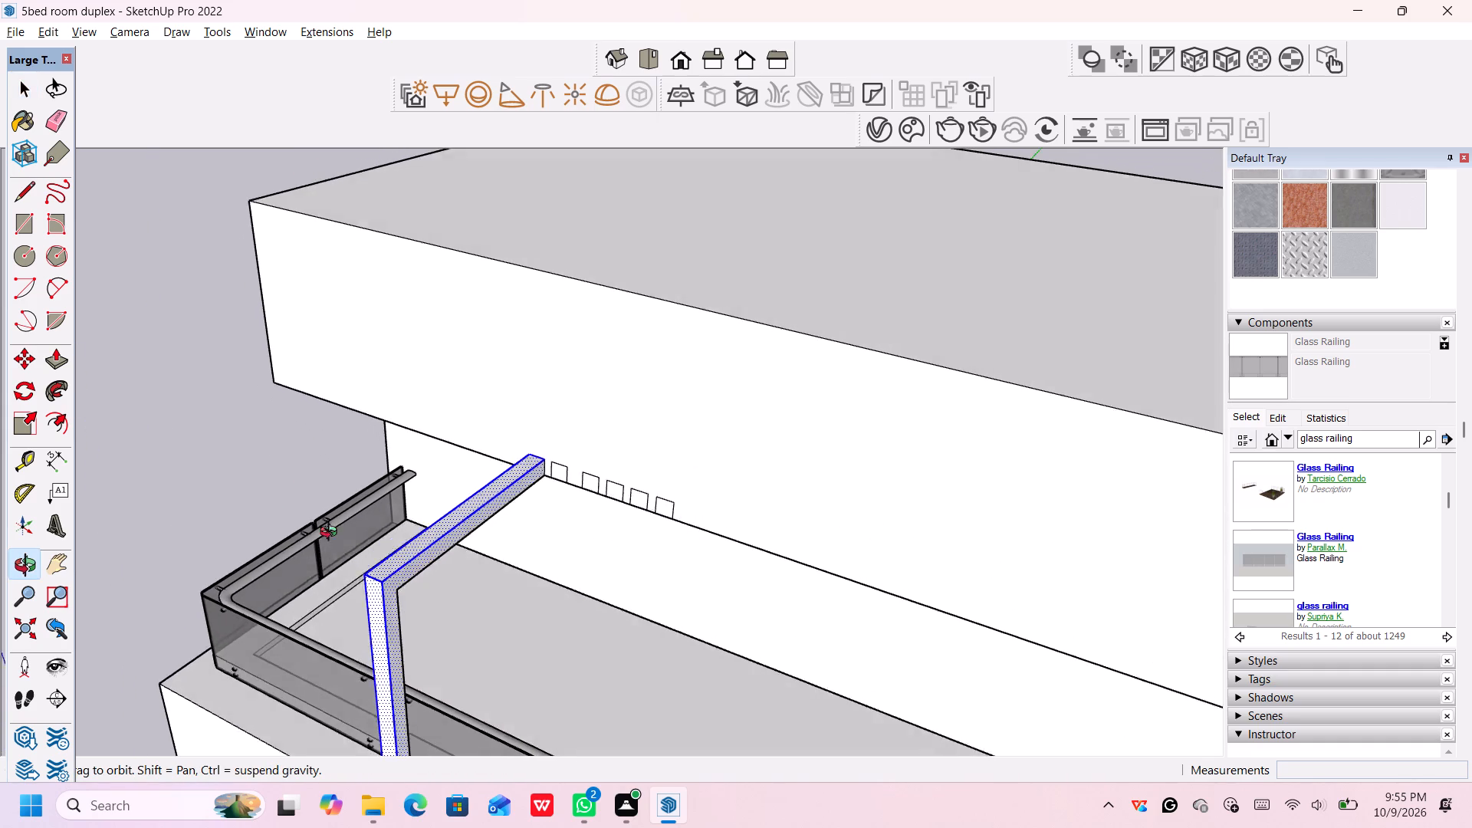
pyautogui.keyDown('ctrl'); pyautogui.moveTo(332, 534); pyautogui.dragTo(298, 511, button='middle'); pyautogui.keyUp('ctrl')
pyautogui.keyDown('ctrl'); pyautogui.doubleClick(362, 551); pyautogui.keyUp('ctrl')
pyautogui.keyDown('ctrl'); pyautogui.moveTo(338, 546); pyautogui.dragTo(943, 583, button='middle'); pyautogui.keyUp('ctrl')
pyautogui.keyDown('ctrl'); pyautogui.scroll(4, 859, 606); pyautogui.keyUp('ctrl')
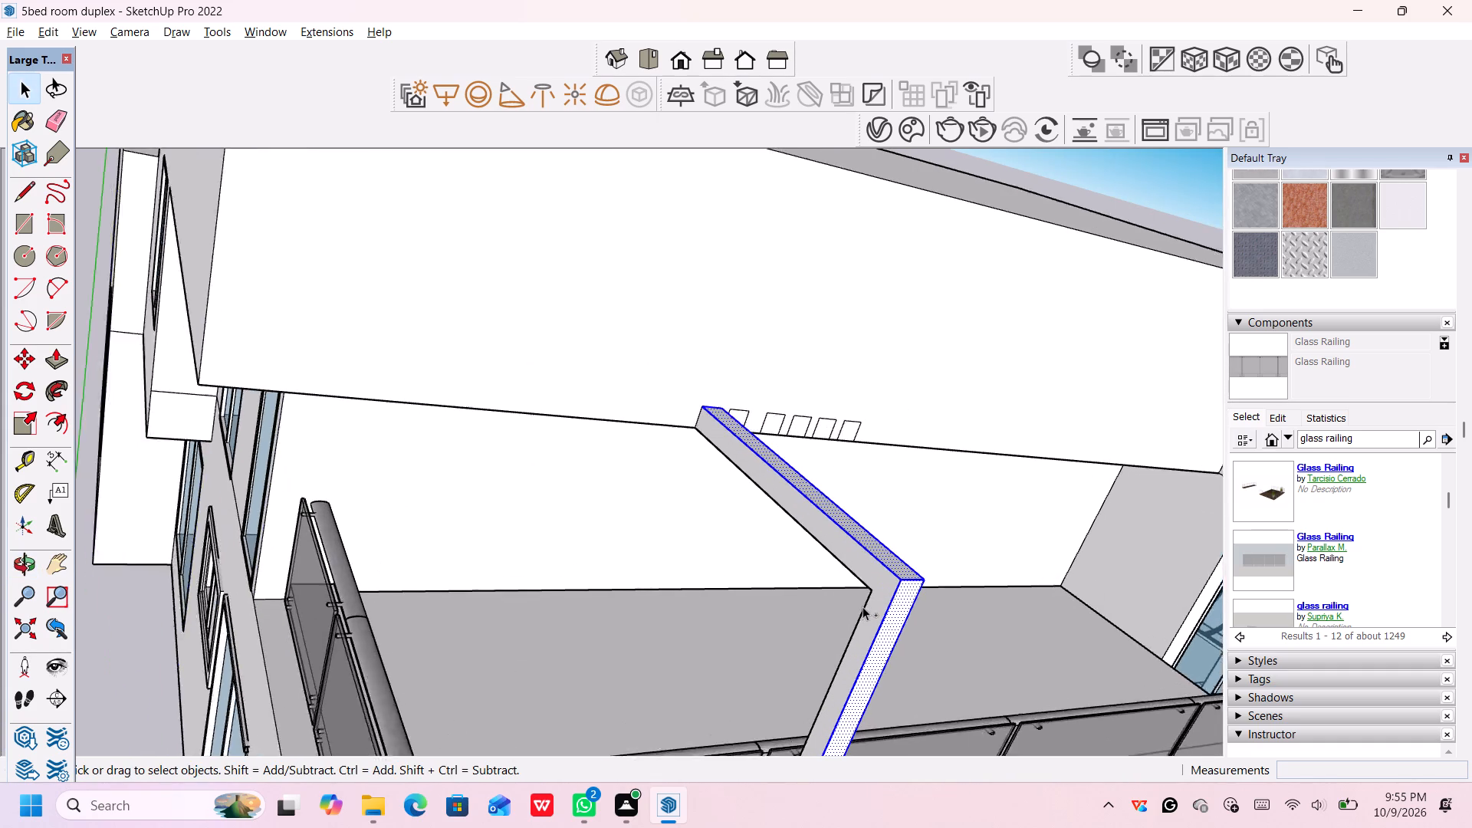
pyautogui.keyDown('ctrl'); pyautogui.scroll(1, 863, 606); pyautogui.keyUp('ctrl')
pyautogui.keyDown('ctrl'); pyautogui.moveTo(864, 608); pyautogui.dragTo(1050, 566, button='middle'); pyautogui.keyUp('ctrl')
pyautogui.keyDown('ctrl'); pyautogui.doubleClick(1021, 534); pyautogui.keyUp('ctrl')
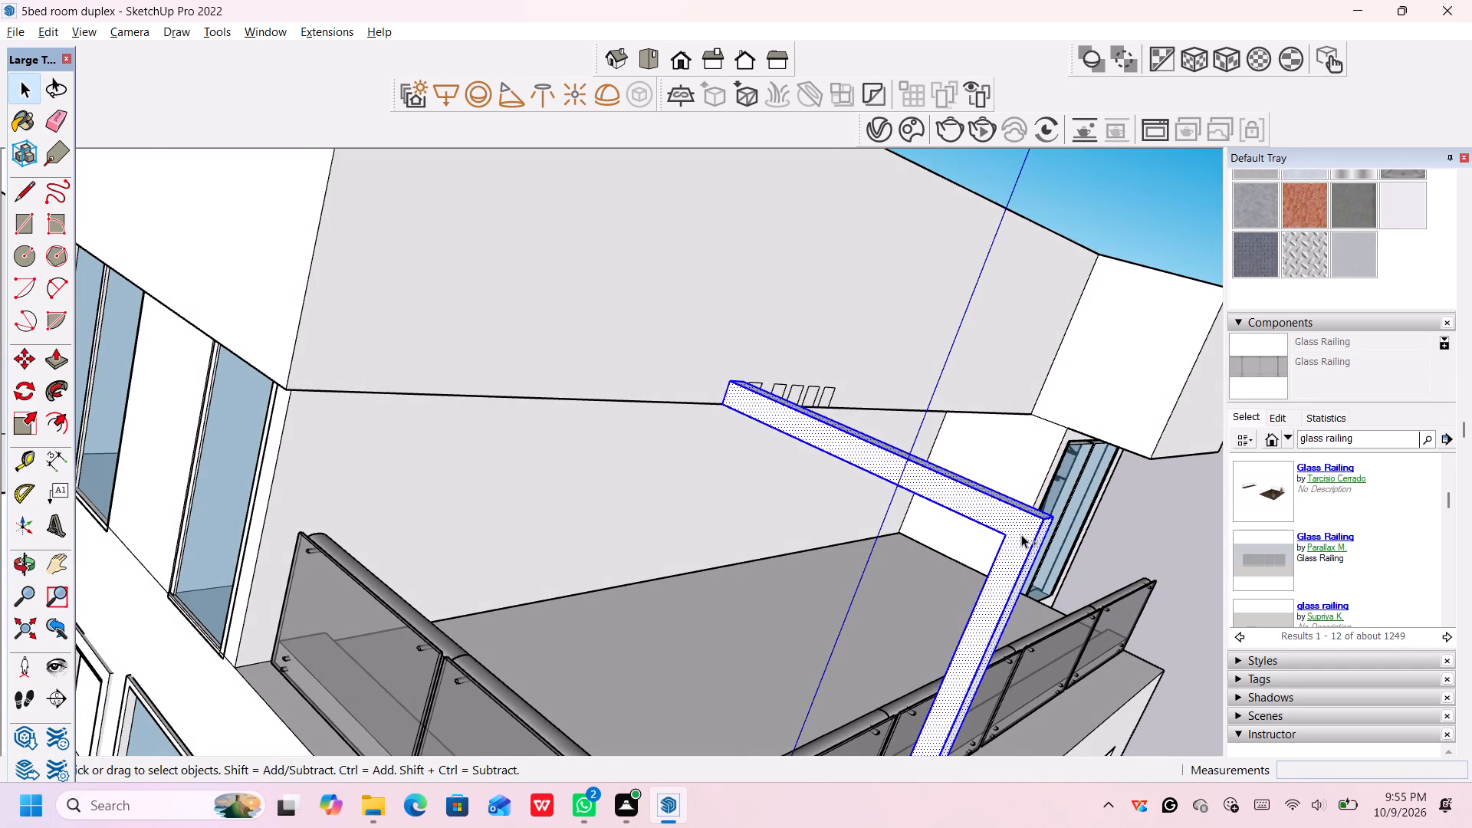
# Add the beam's underside and the post's inner face with their edges to the selection.
pyautogui.keyDown('ctrl'); pyautogui.moveTo(993, 530); pyautogui.dragTo(1071, 374, button='middle'); pyautogui.keyUp('ctrl')
pyautogui.keyDown('ctrl'); pyautogui.moveTo(1055, 428); pyautogui.dragTo(1070, 326, button='middle'); pyautogui.keyUp('ctrl')
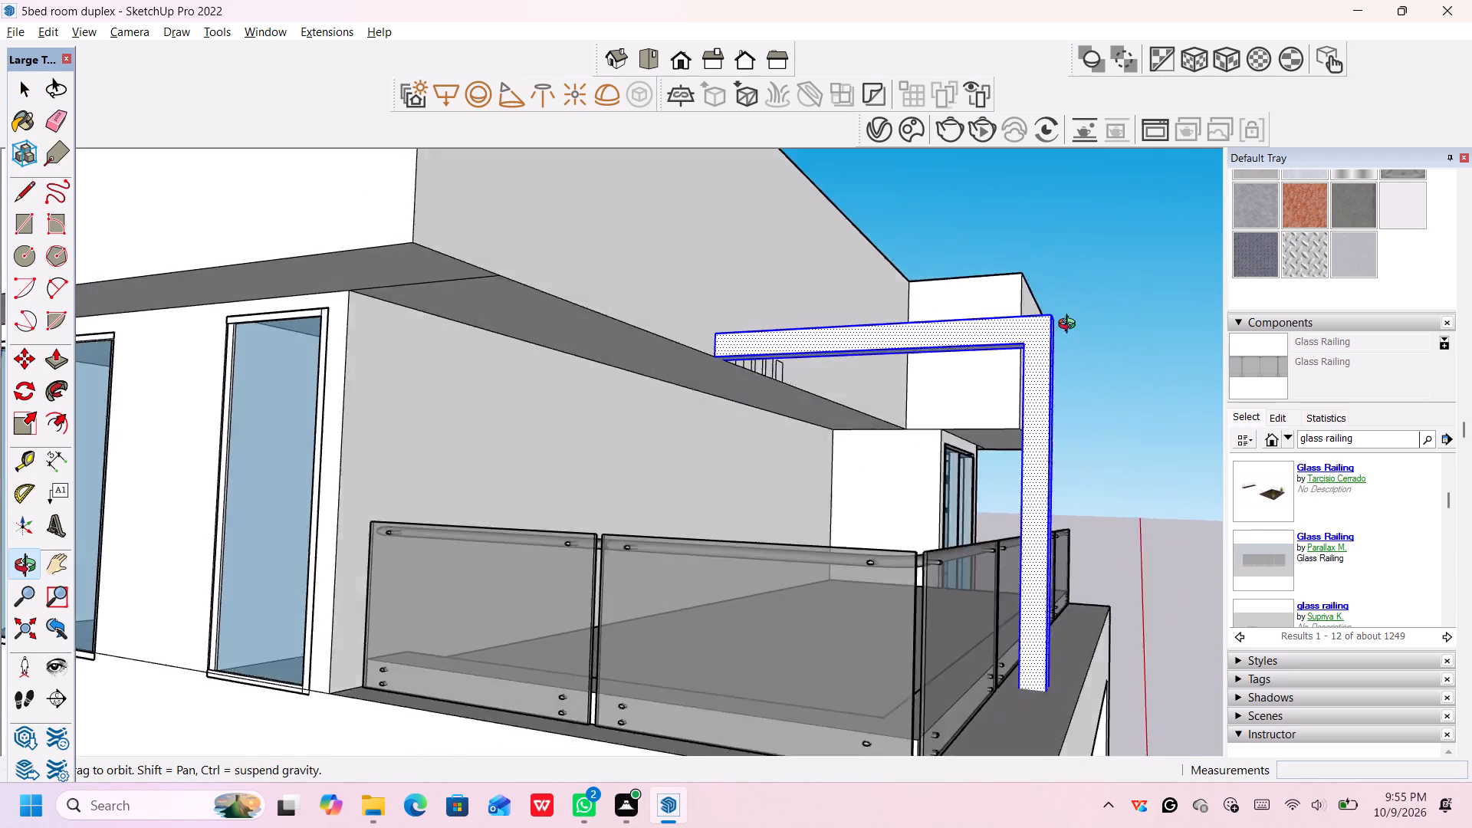
pyautogui.keyDown('ctrl'); pyautogui.moveTo(1070, 326); pyautogui.dragTo(1093, 262, button='middle'); pyautogui.keyUp('ctrl')
pyautogui.keyDown('ctrl'); pyautogui.middleClick(1095, 258); pyautogui.keyUp('ctrl')
pyautogui.keyDown('ctrl'); pyautogui.moveTo(1046, 351); pyautogui.dragTo(967, 123, button='middle'); pyautogui.keyUp('ctrl')
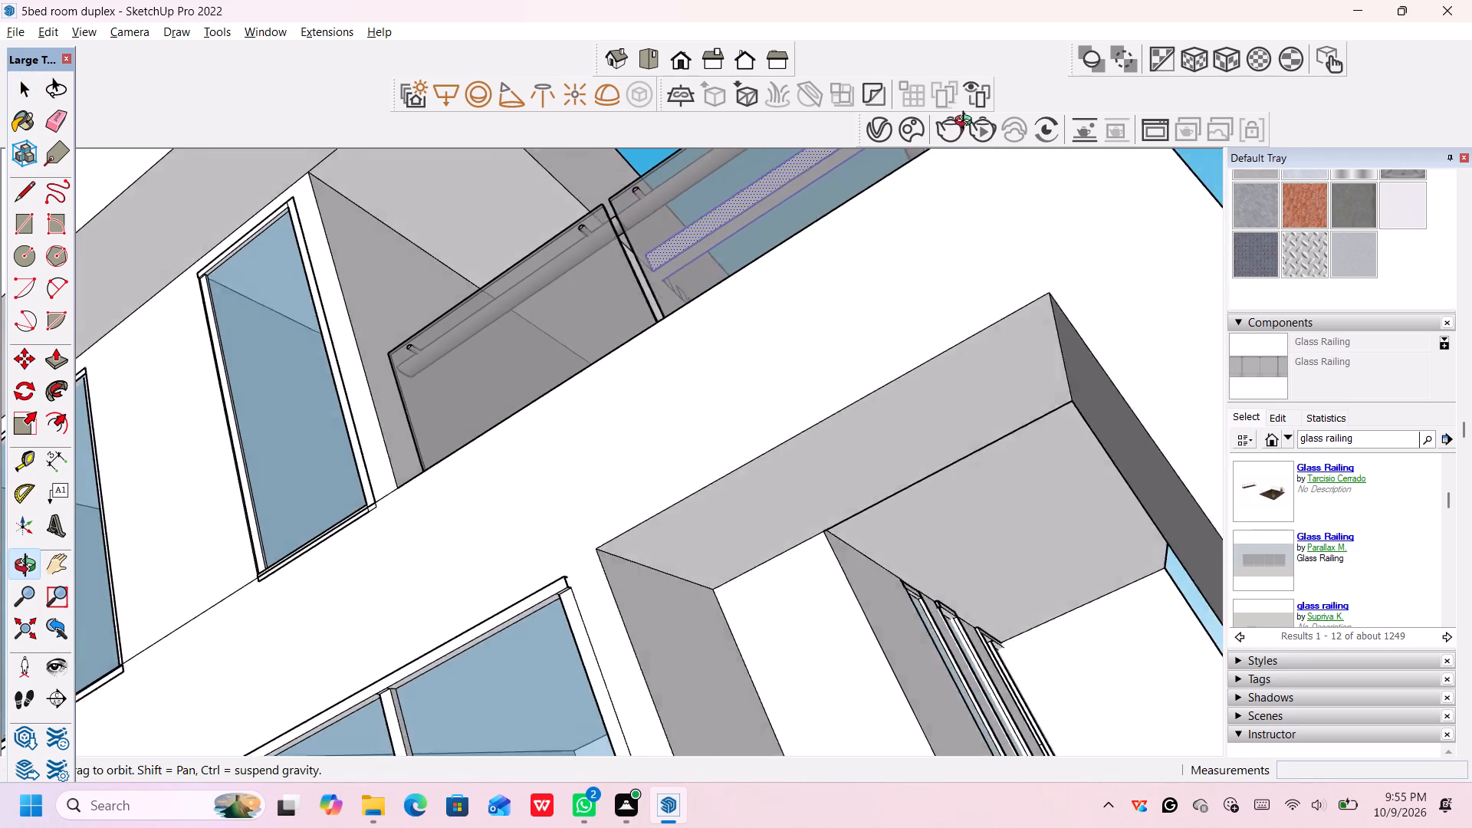
pyautogui.keyDown('ctrl'); pyautogui.moveTo(967, 123); pyautogui.dragTo(832, 234, button='middle'); pyautogui.keyUp('ctrl')
pyautogui.keyDown('ctrl'); pyautogui.doubleClick(780, 194); pyautogui.keyUp('ctrl')
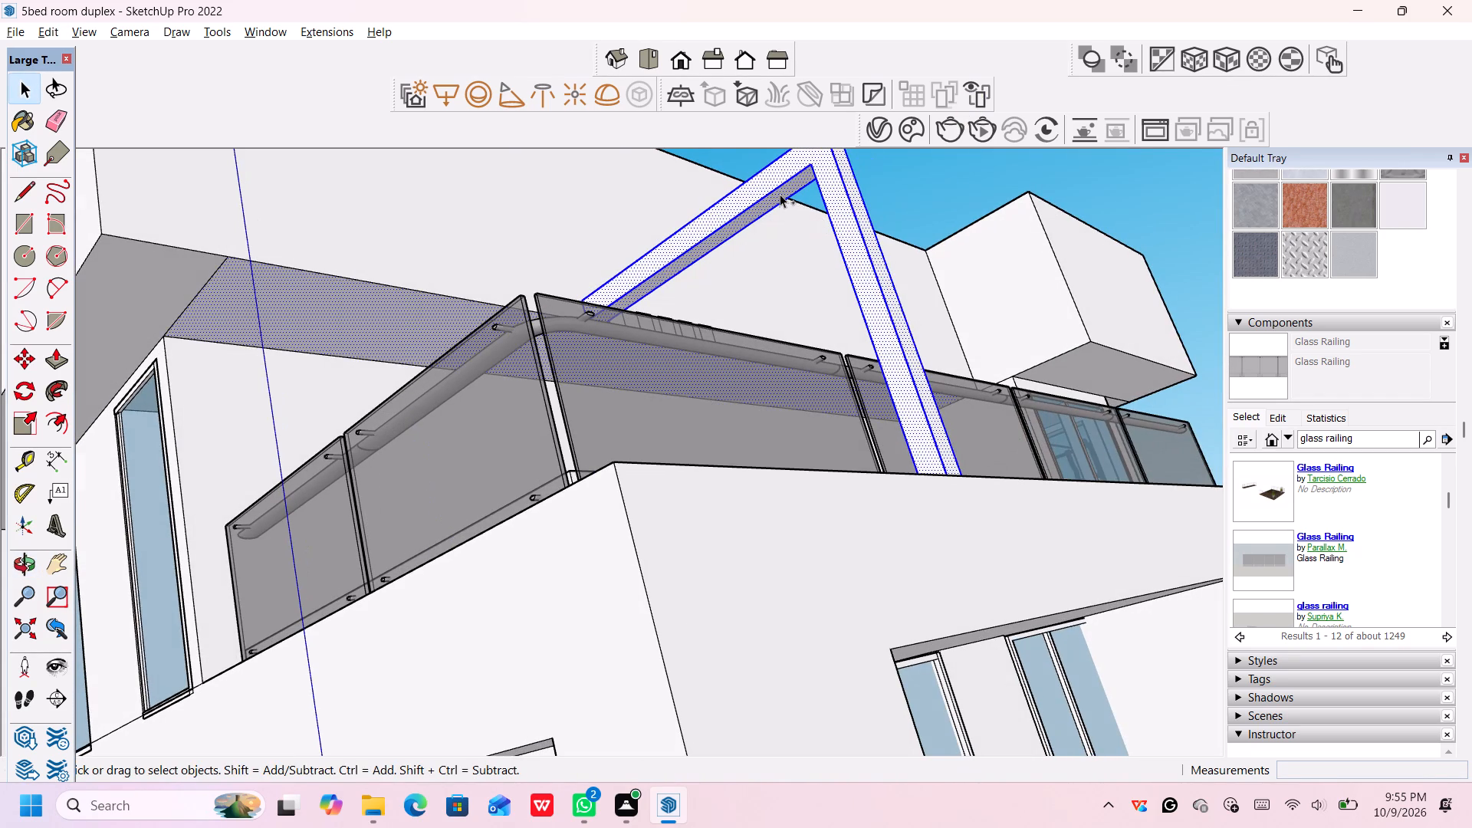
pyautogui.keyDown('ctrl'); pyautogui.moveTo(780, 198); pyautogui.dragTo(986, 337, button='middle'); pyautogui.keyUp('ctrl')
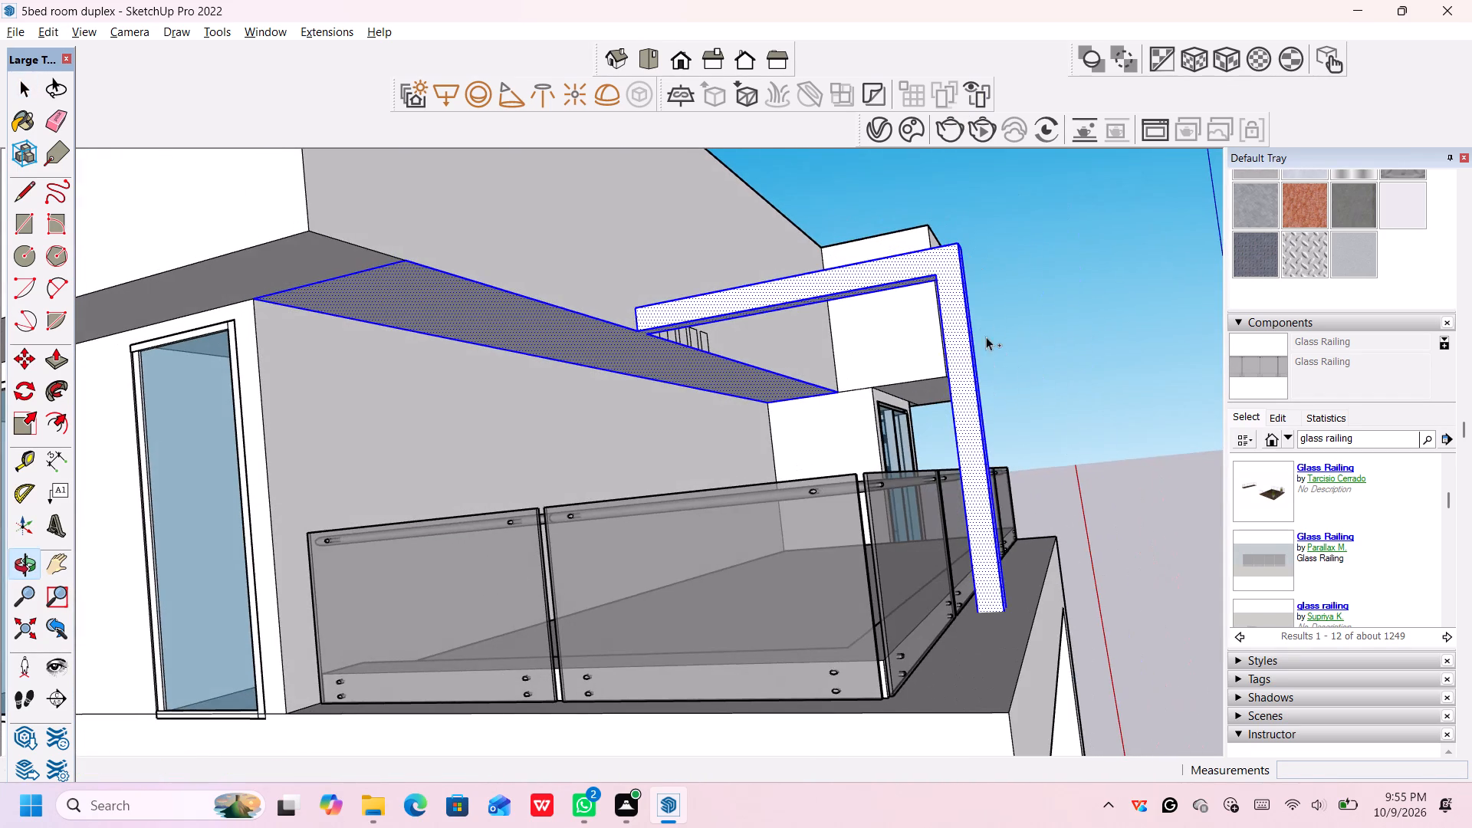
pyautogui.keyDown('ctrl'); pyautogui.moveTo(959, 351); pyautogui.dragTo(1090, 310, button='middle'); pyautogui.keyUp('ctrl')
pyautogui.keyDown('ctrl'); pyautogui.moveTo(945, 350); pyautogui.dragTo(959, 355, button='middle'); pyautogui.keyUp('ctrl')
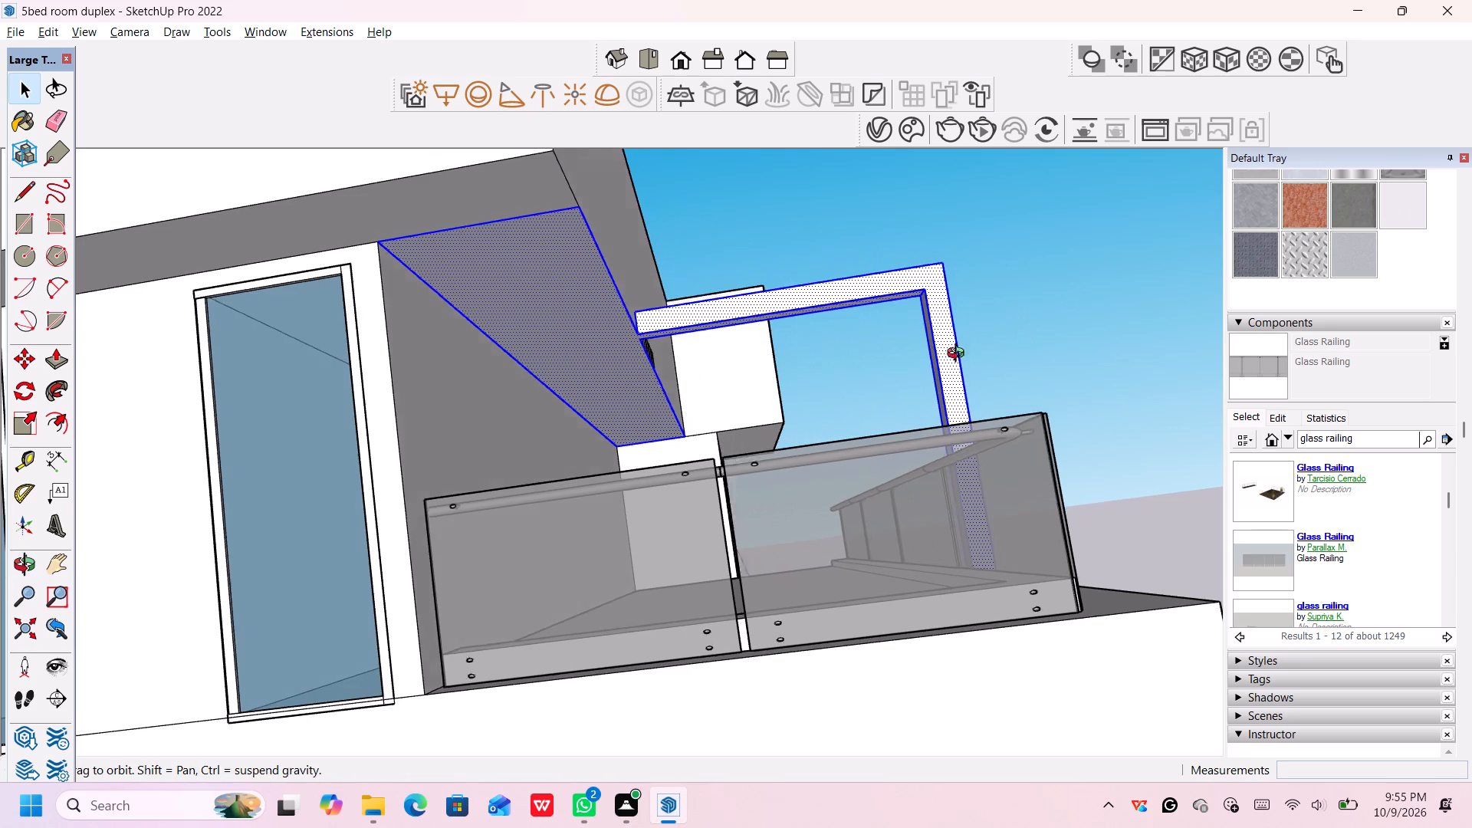
pyautogui.keyDown('ctrl'); pyautogui.moveTo(959, 355); pyautogui.dragTo(1035, 356, button='middle'); pyautogui.keyUp('ctrl')
pyautogui.keyDown('ctrl'); pyautogui.scroll(3, 872, 396); pyautogui.keyUp('ctrl')
pyautogui.keyDown('ctrl'); pyautogui.moveTo(963, 383); pyautogui.dragTo(1042, 386, button='middle'); pyautogui.keyUp('ctrl')
pyautogui.keyDown('ctrl'); pyautogui.doubleClick(1195, 315); pyautogui.keyUp('ctrl')
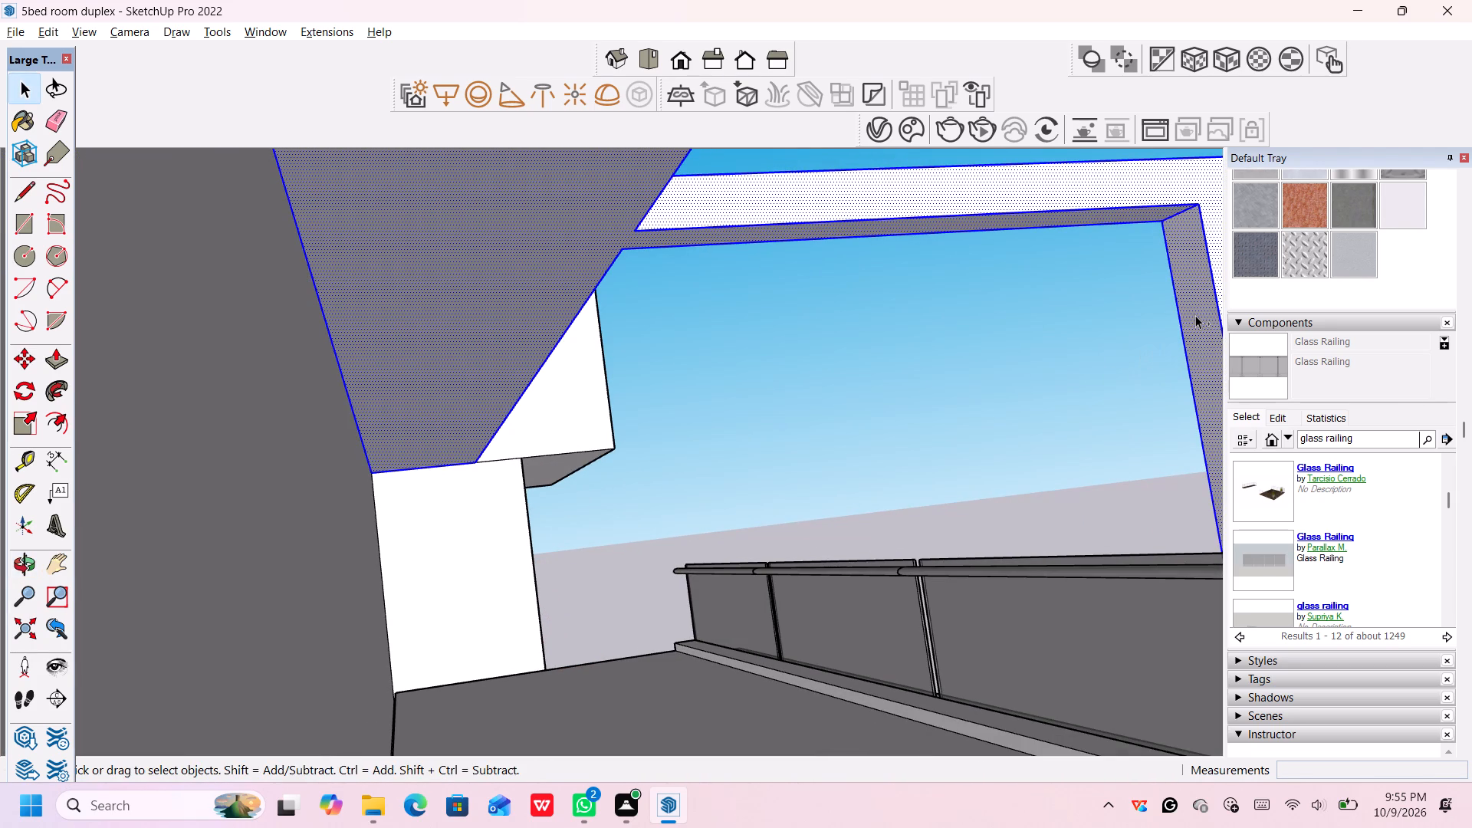
# Copy the selected beam and post along the red axis about 1' 2 3/8" to the second square outline on the upper wall.
pyautogui.keyDown('ctrl'); pyautogui.scroll(-7, 1193, 317); pyautogui.keyUp('ctrl')
pyautogui.keyDown('ctrl'); pyautogui.moveTo(1165, 337); pyautogui.dragTo(517, 481, button='middle'); pyautogui.keyUp('ctrl')
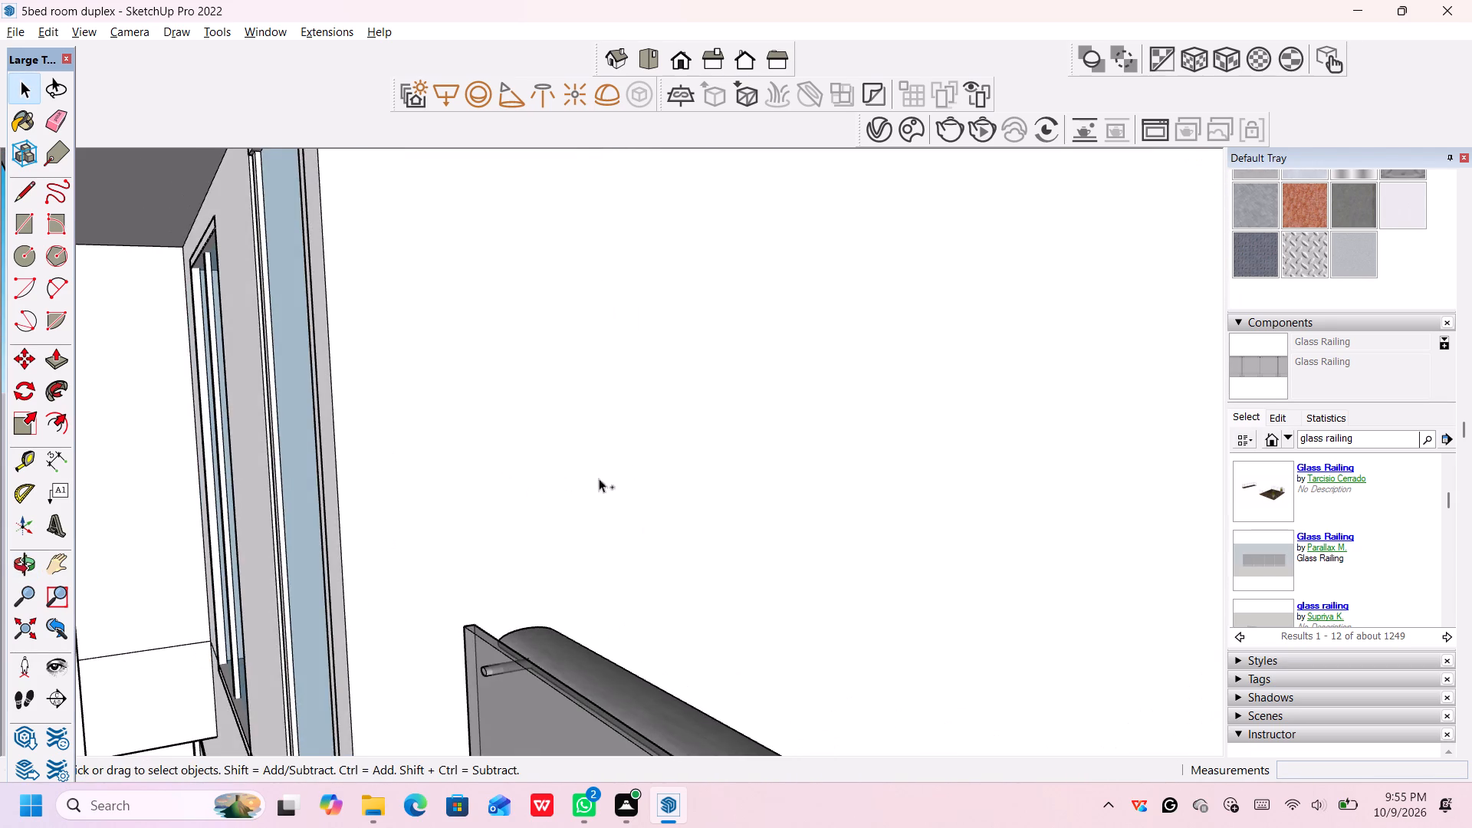
pyautogui.keyDown('ctrl'); pyautogui.scroll(-16, 676, 465); pyautogui.keyUp('ctrl')
pyautogui.scroll(-9, 753, 463)
pyautogui.scroll(1, 967, 435)
pyautogui.scroll(-5, 968, 433)
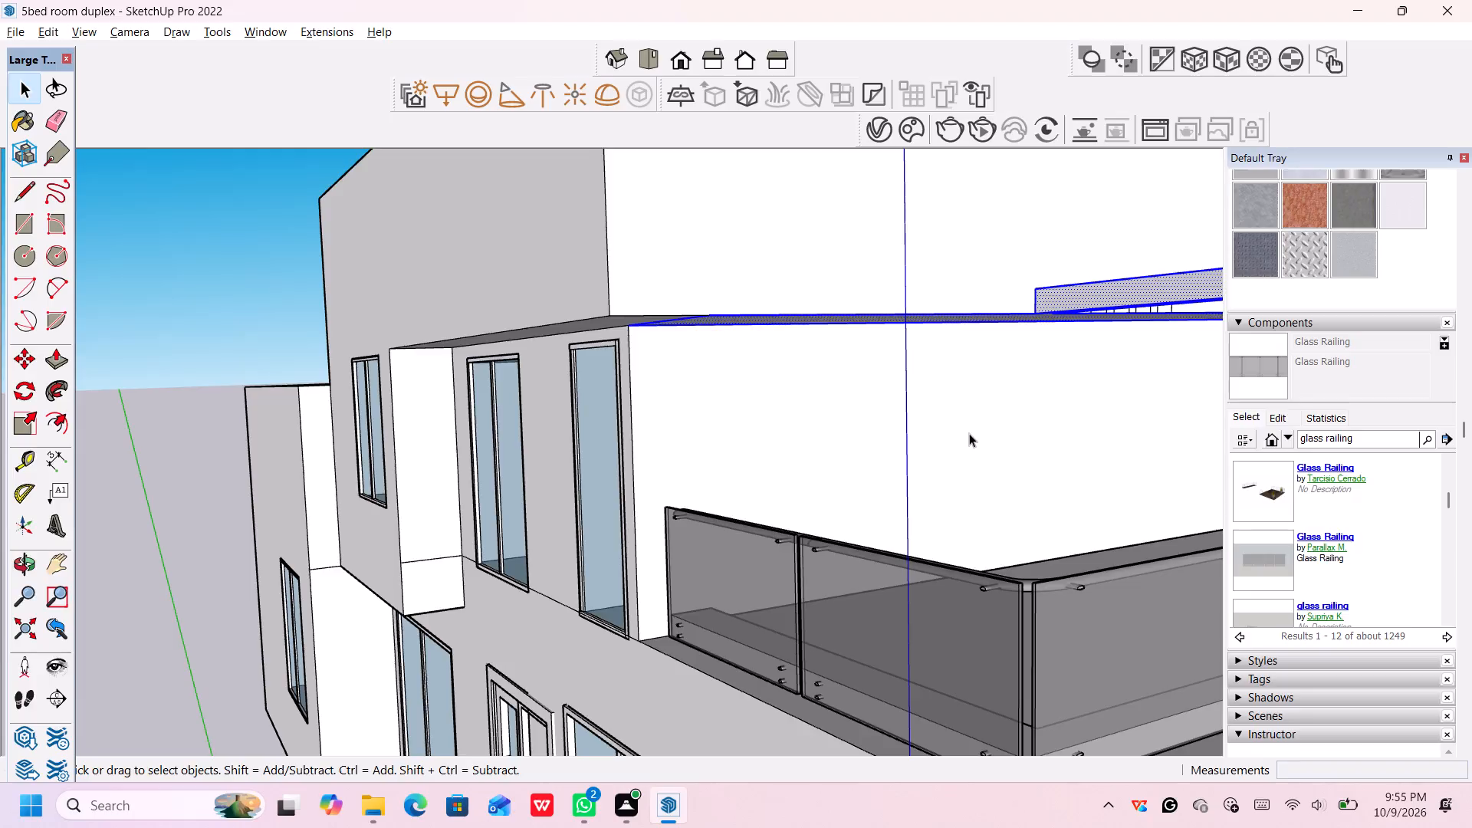
pyautogui.scroll(-7, 974, 434)
pyautogui.scroll(-7, 1094, 431)
pyautogui.moveTo(1115, 445); pyautogui.dragTo(1109, 449, button='middle')
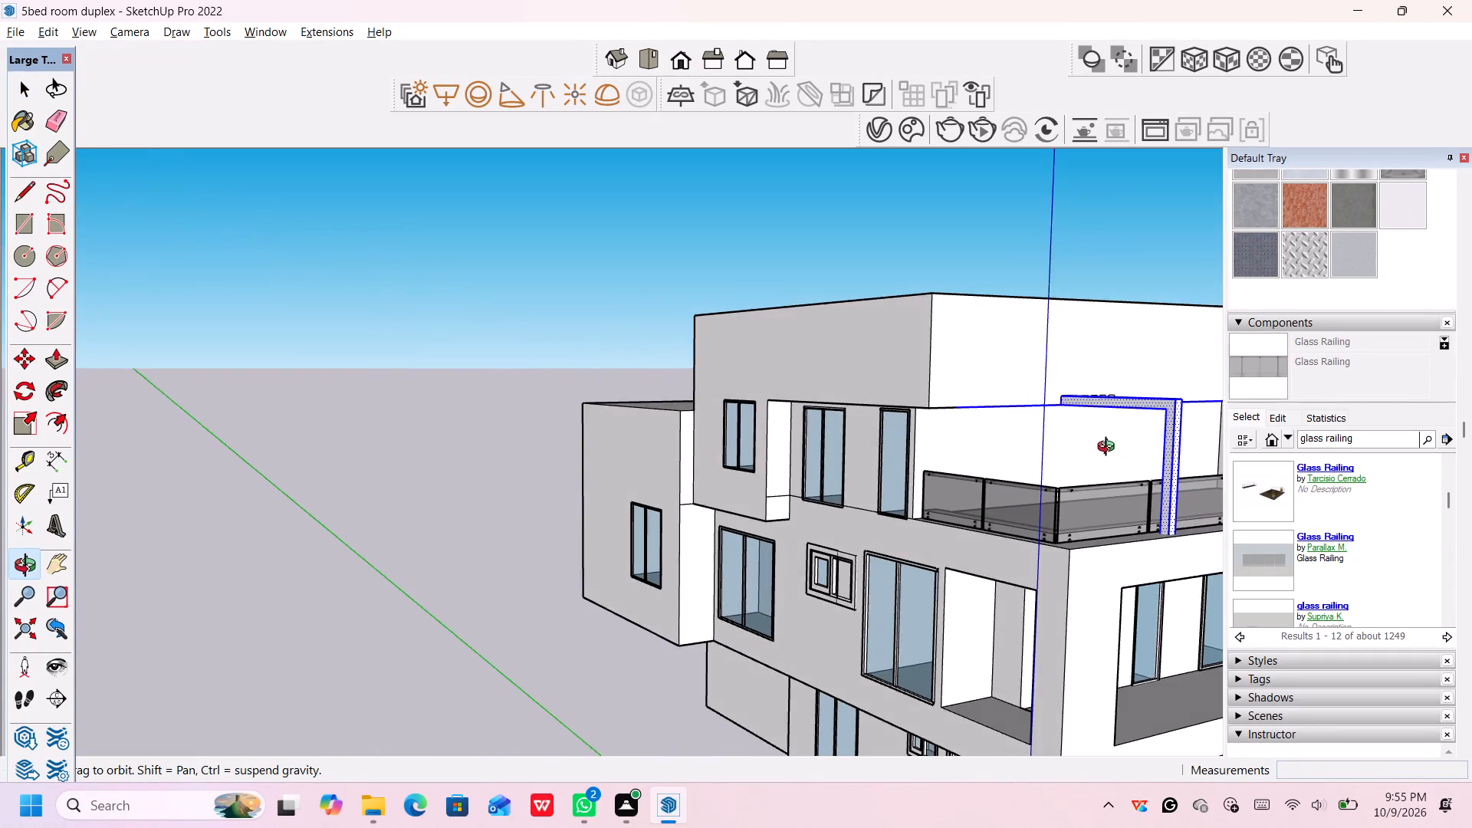
pyautogui.moveTo(1109, 449); pyautogui.dragTo(1000, 472, button='middle')
pyautogui.scroll(5, 1001, 472)
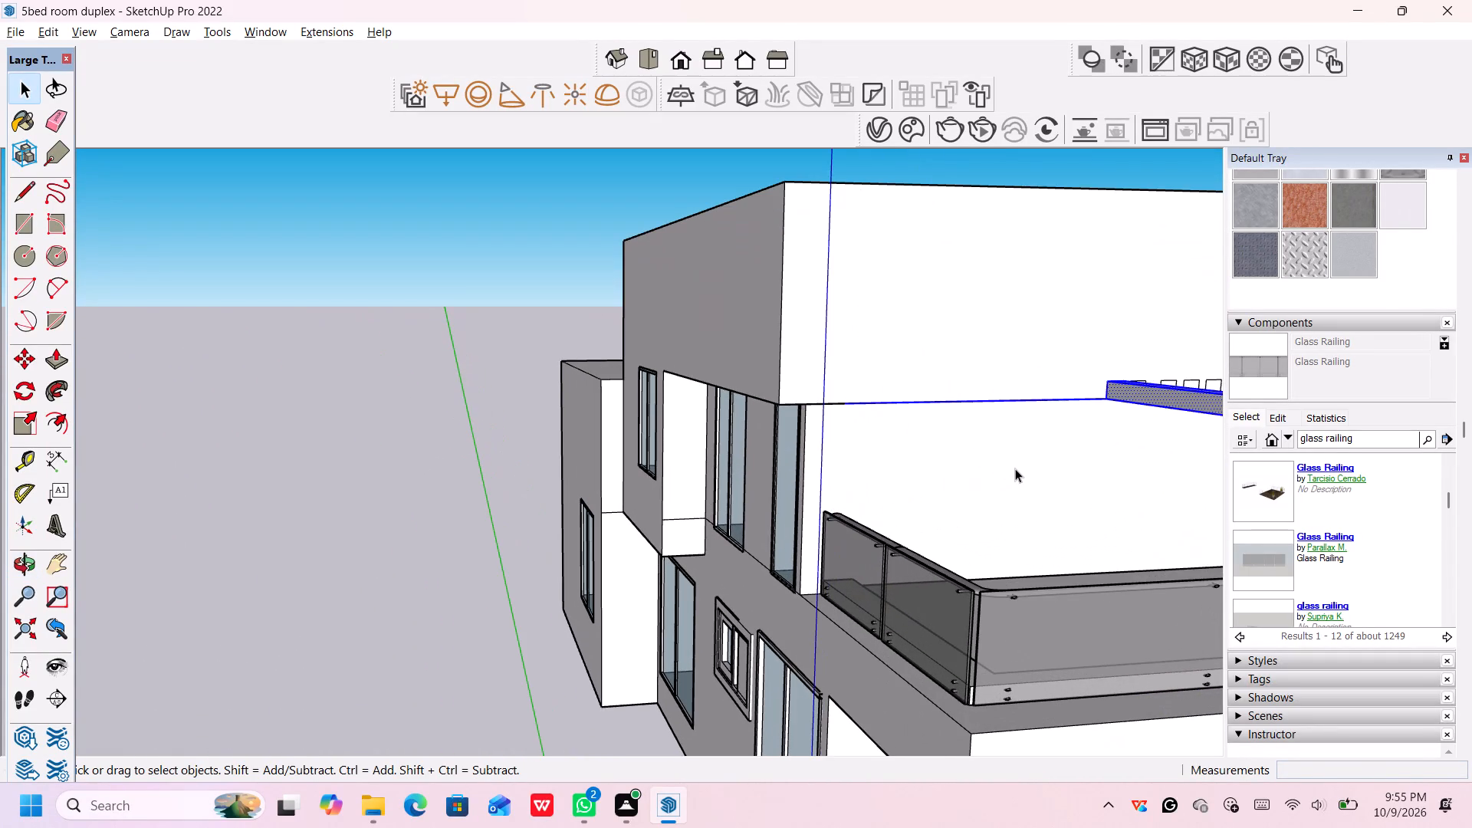
pyautogui.moveTo(1014, 470); pyautogui.dragTo(1004, 435, button='middle')
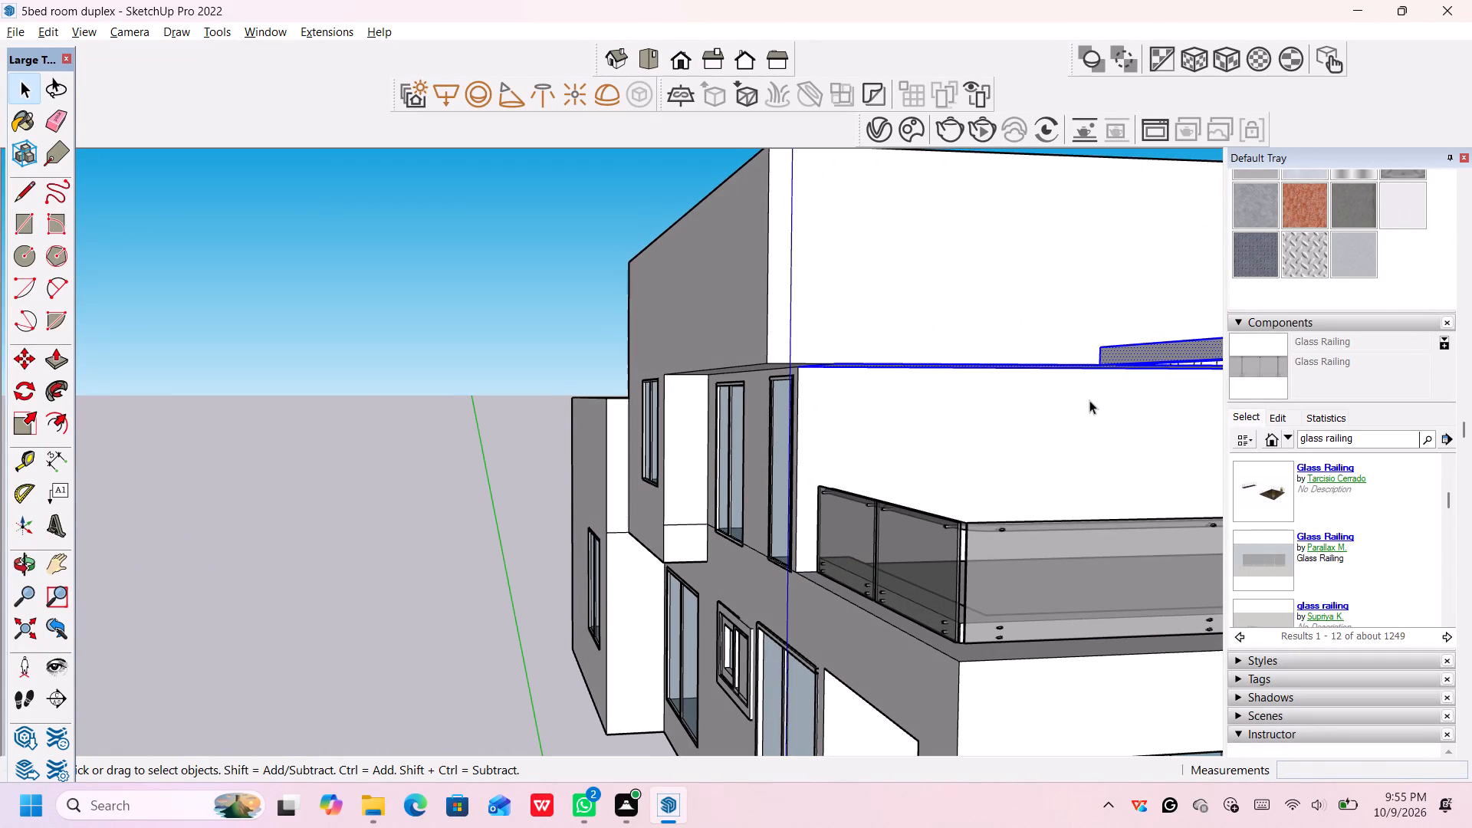
pyautogui.press('m')
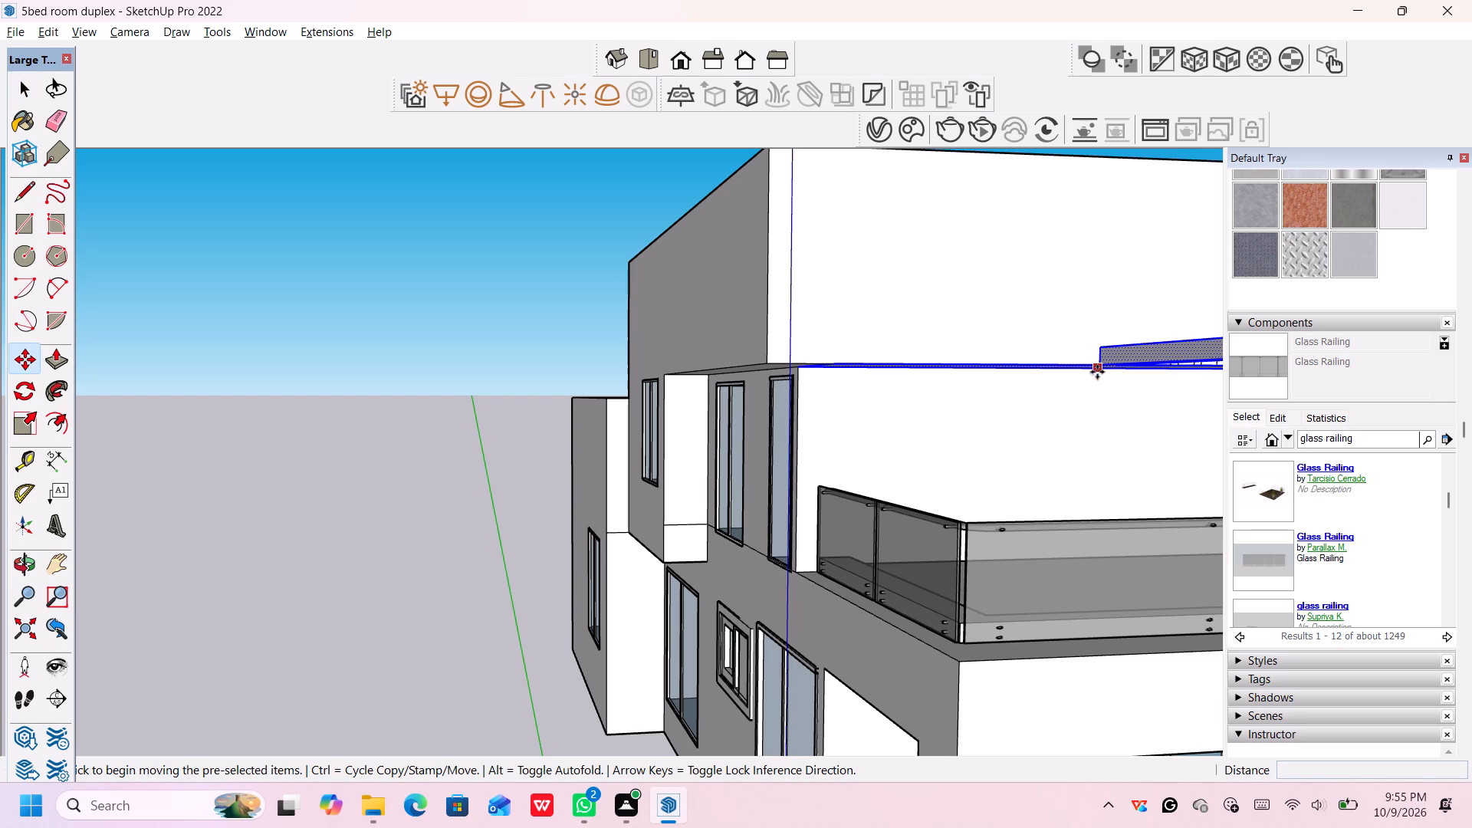
pyautogui.click(1100, 363)
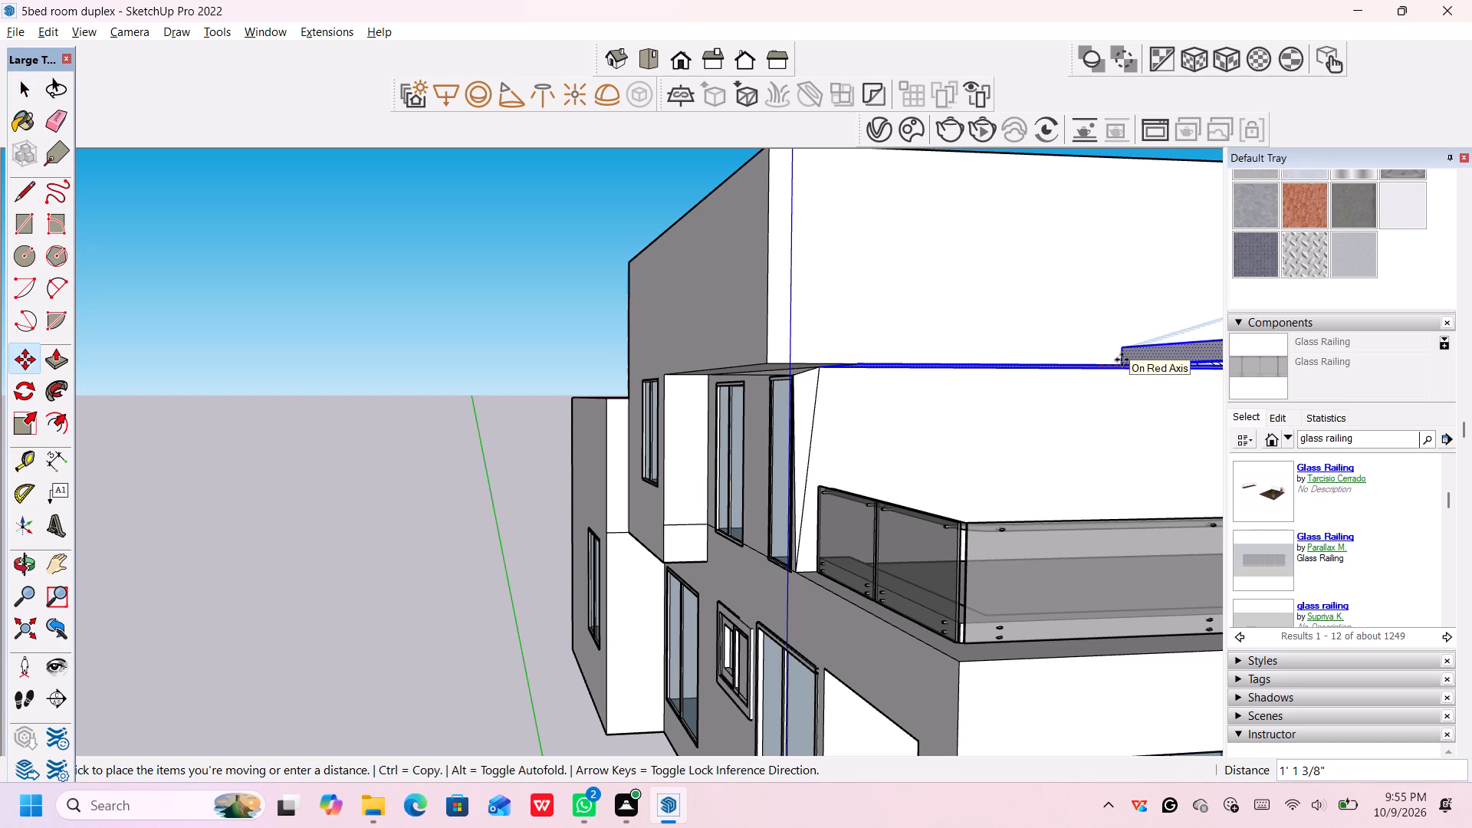
pyautogui.scroll(-4, 1168, 376)
pyautogui.moveTo(1166, 383); pyautogui.dragTo(1143, 393, button='middle')
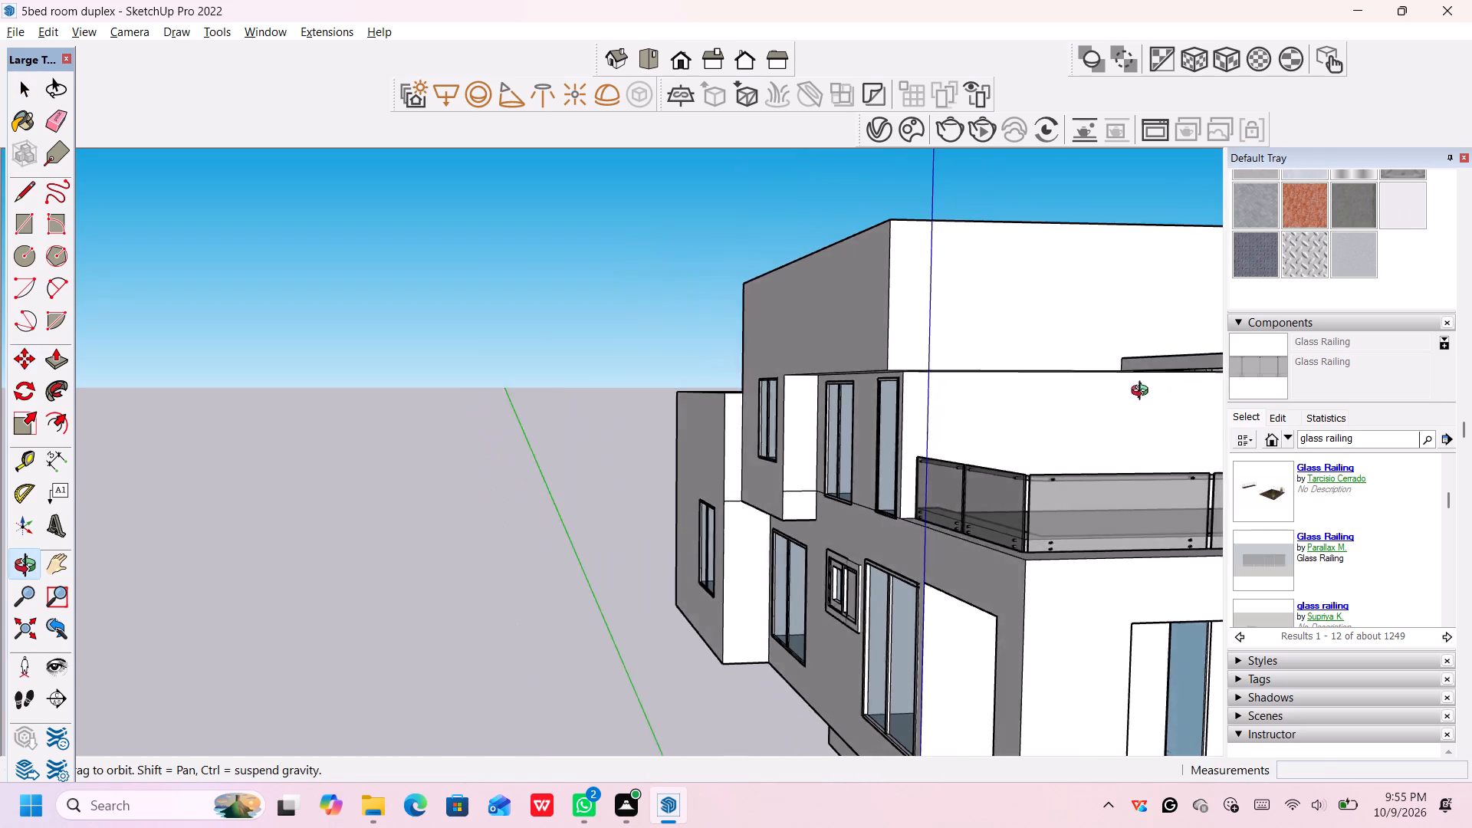
pyautogui.moveTo(1143, 393); pyautogui.dragTo(1125, 406, button='middle')
pyautogui.moveTo(1128, 407); pyautogui.dragTo(987, 412, button='middle')
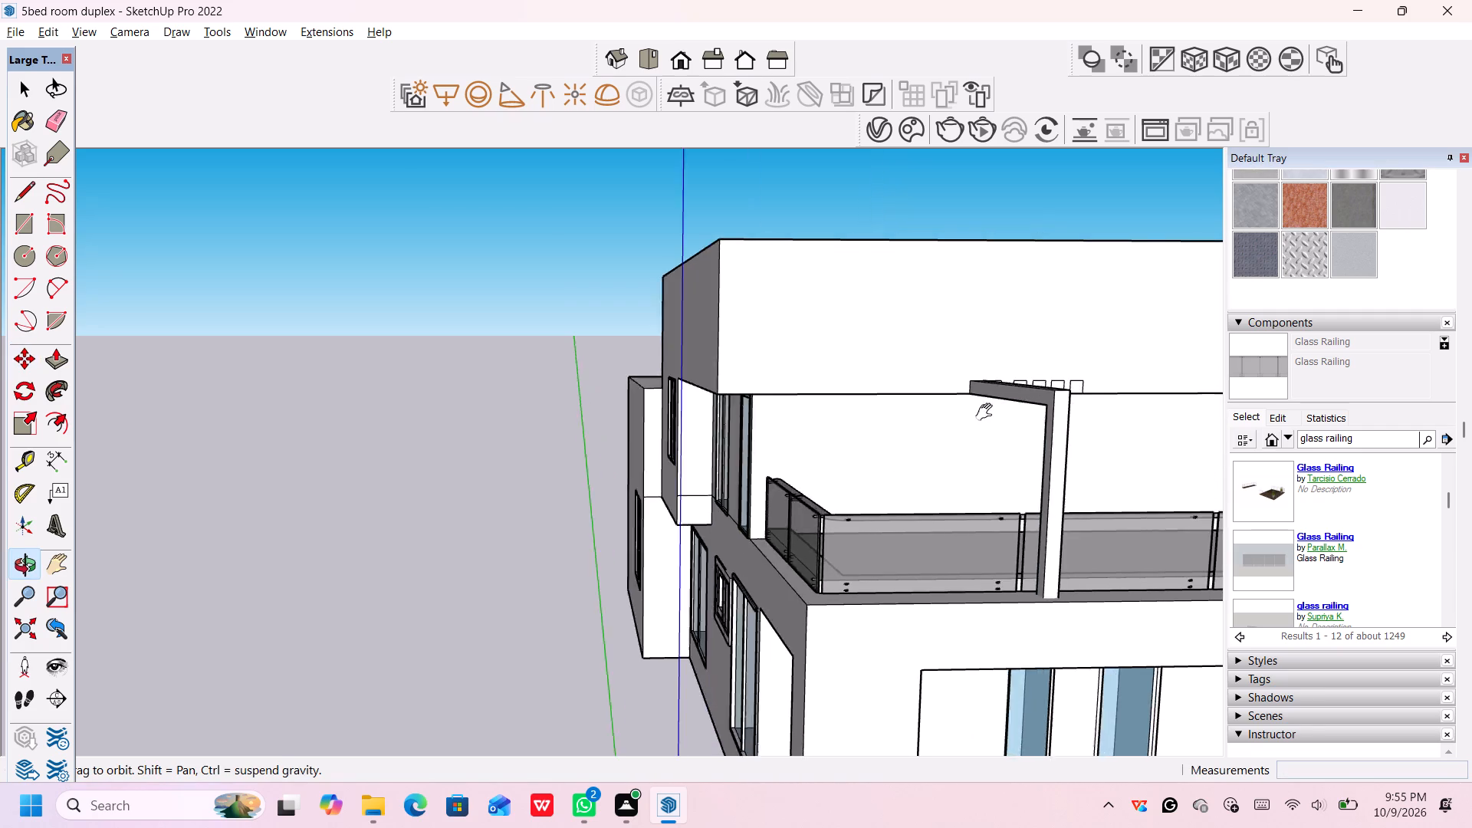
pyautogui.moveTo(987, 412); pyautogui.dragTo(738, 429, button='middle')
pyautogui.scroll(5, 742, 420)
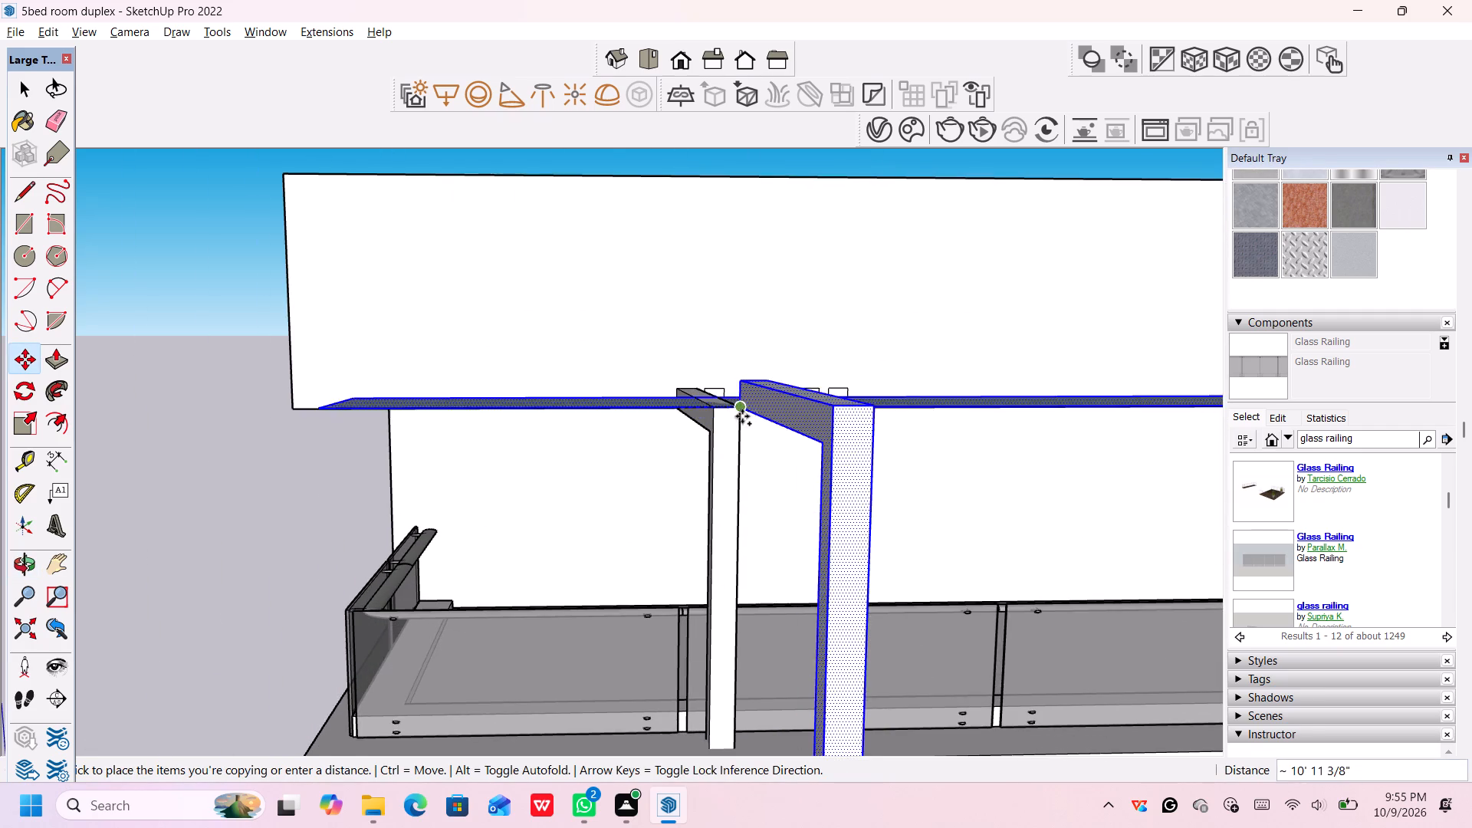
pyautogui.scroll(2, 741, 416)
pyautogui.moveTo(757, 404); pyautogui.dragTo(640, 442, button='middle')
pyautogui.scroll(1, 611, 441)
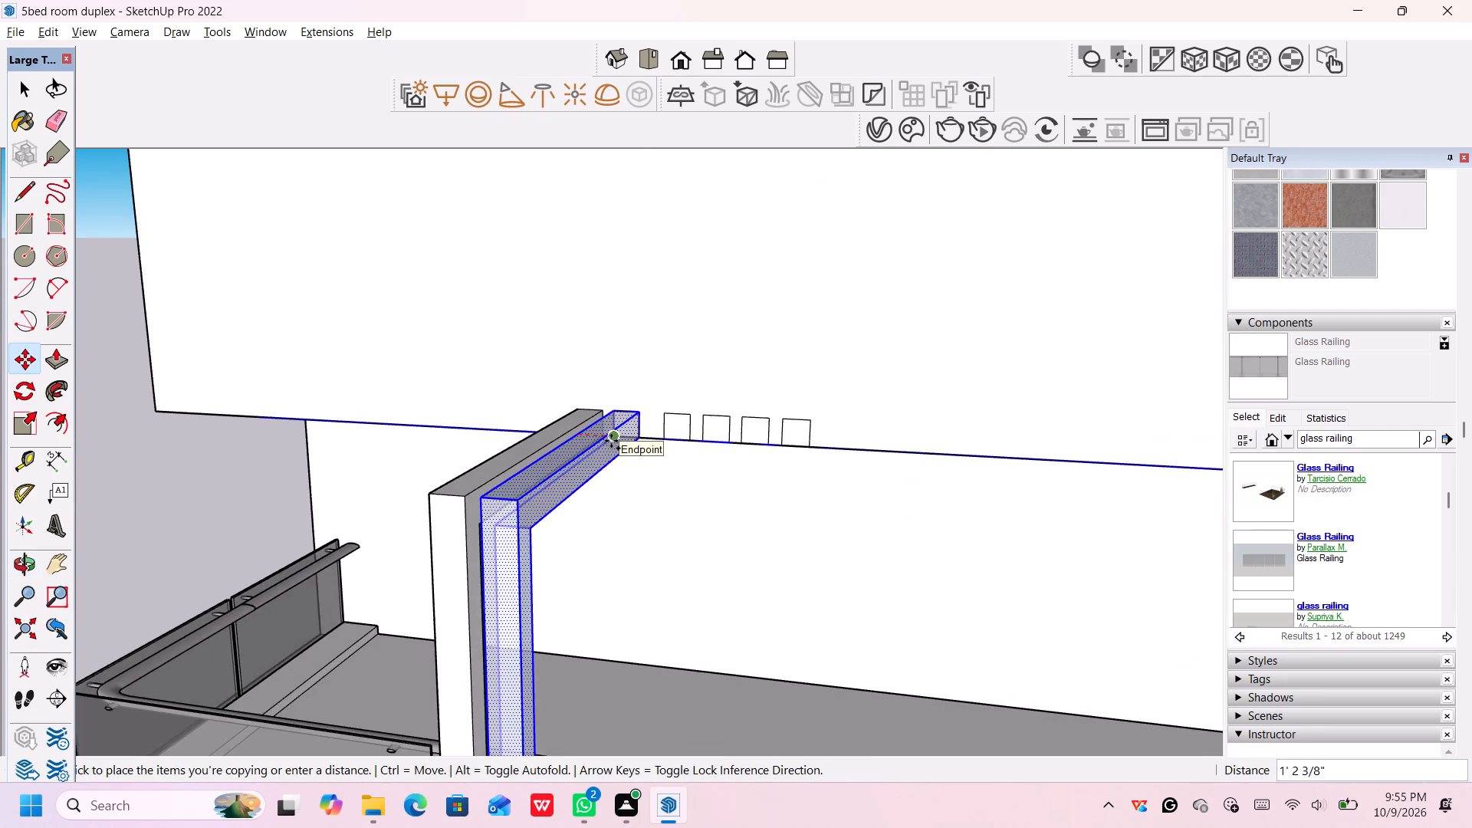
pyautogui.scroll(-1, 611, 441)
pyautogui.scroll(5, 611, 441)
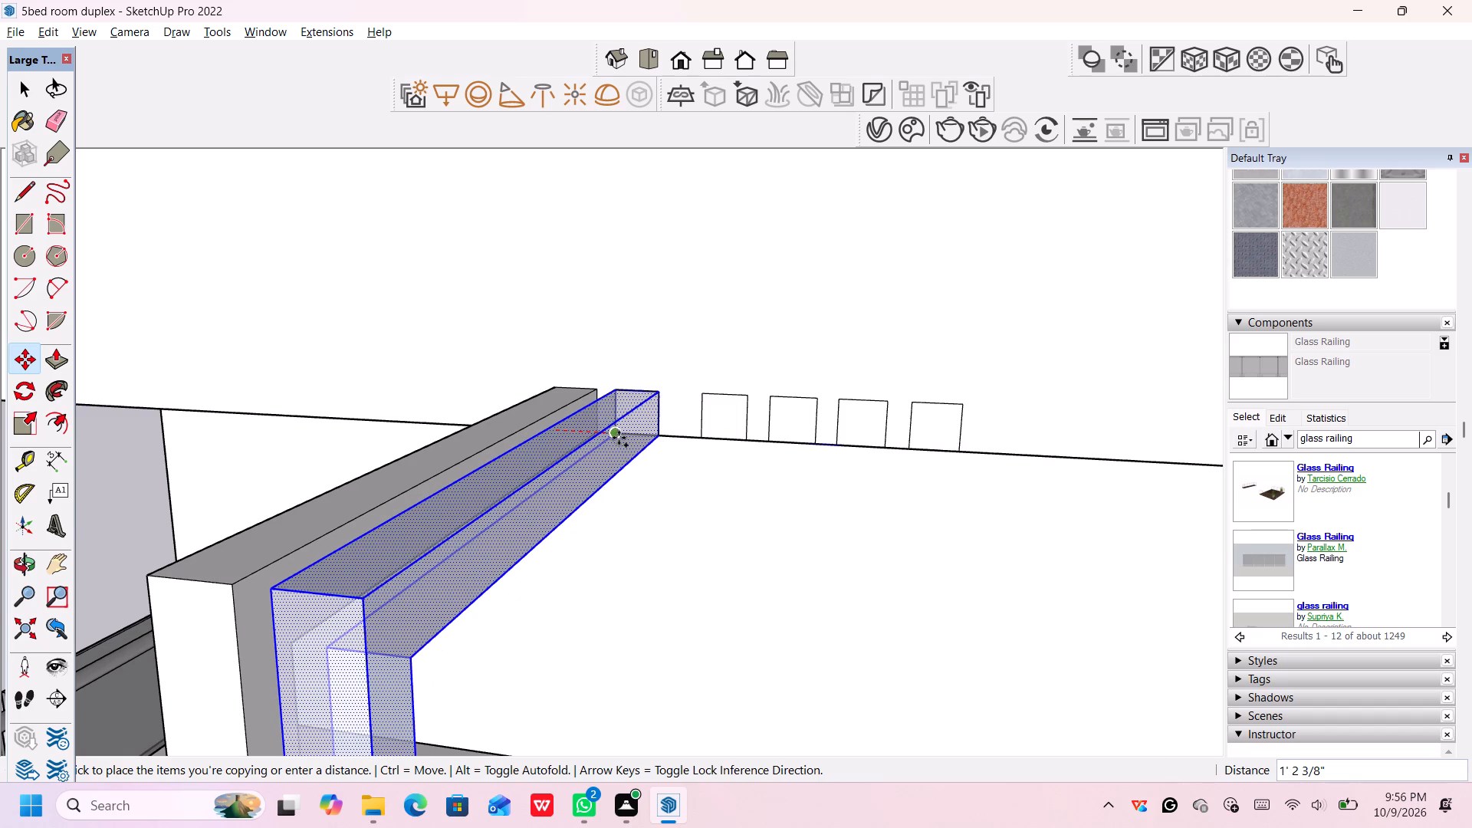
pyautogui.click(616, 434)
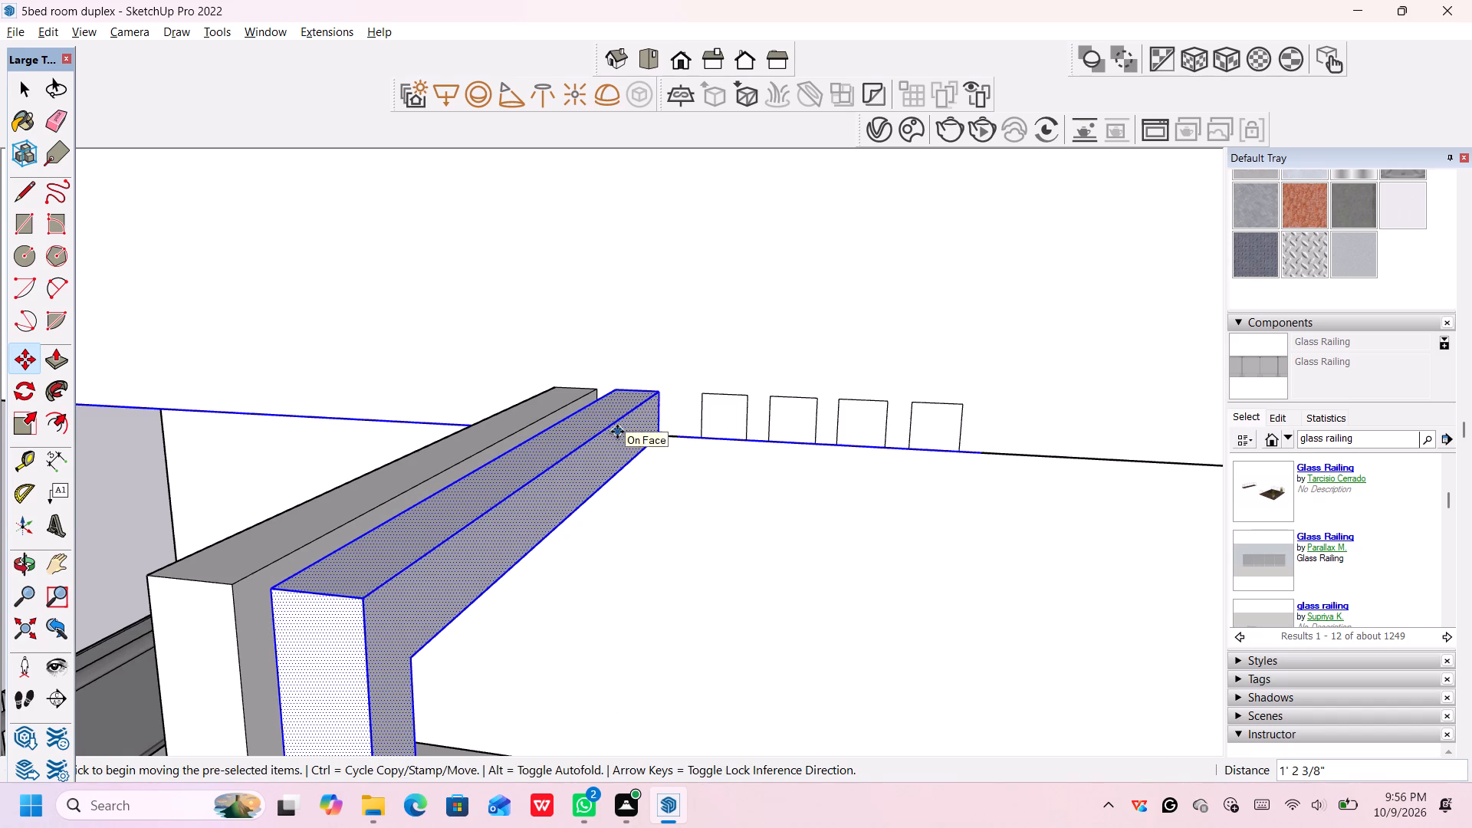
# Copy the second beam and post about 1' 7 3/4" along the wall to the lower corner of the third square outline.
pyautogui.scroll(6, 617, 433)
pyautogui.moveTo(607, 442); pyautogui.dragTo(754, 499, button='middle')
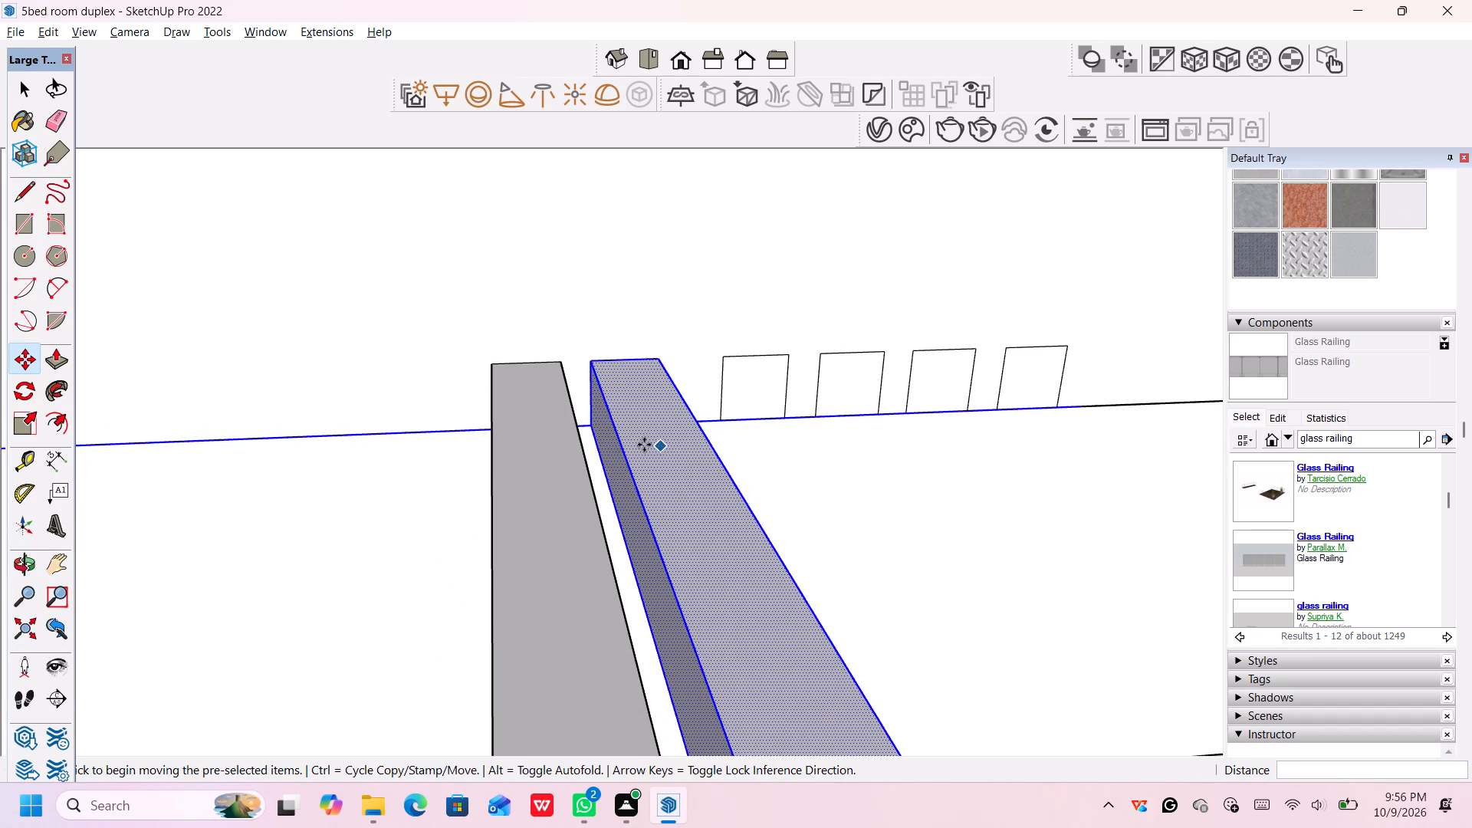
pyautogui.scroll(3, 601, 432)
pyautogui.click(587, 424)
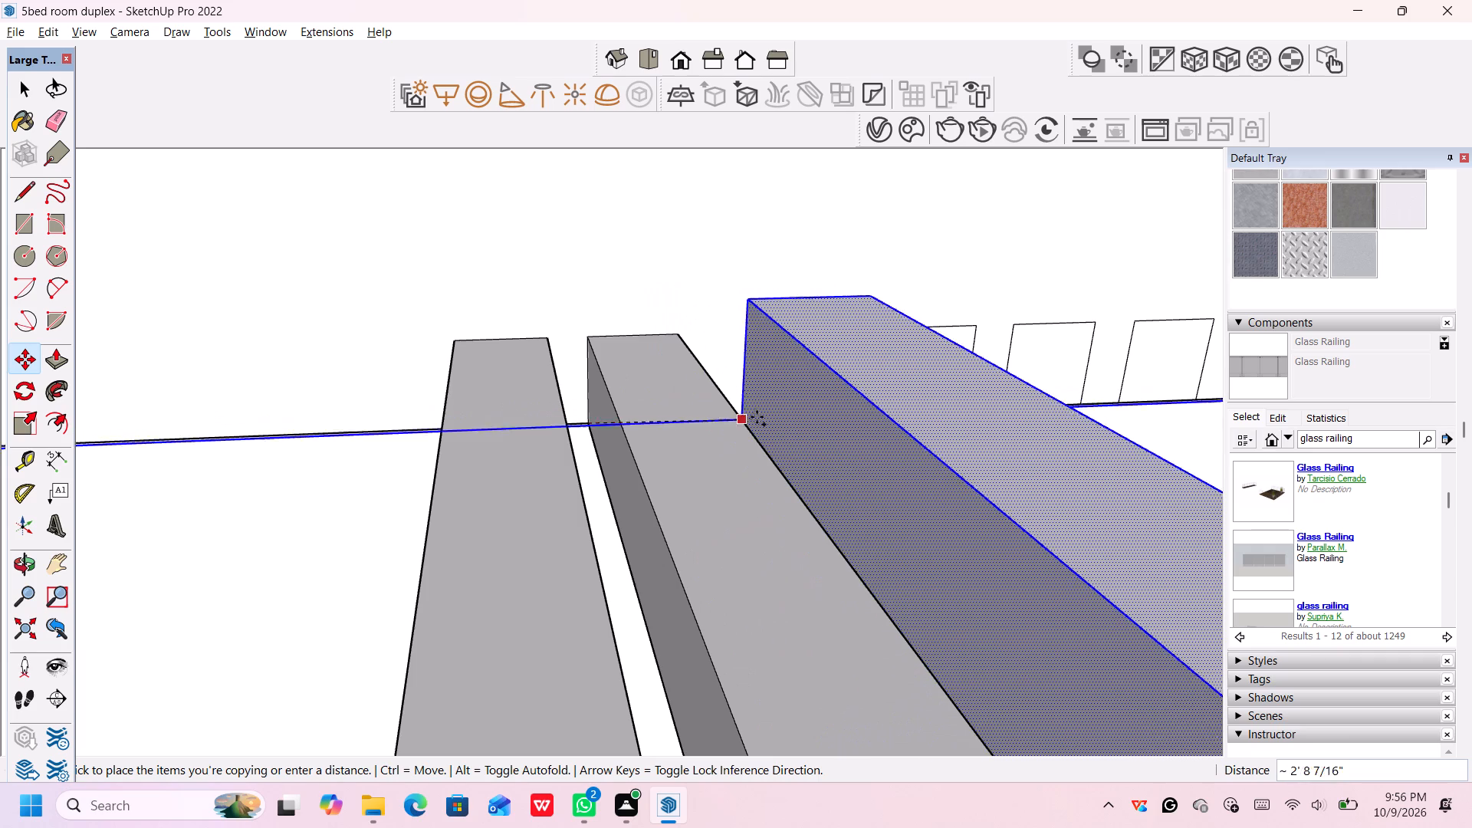
pyautogui.click(757, 417)
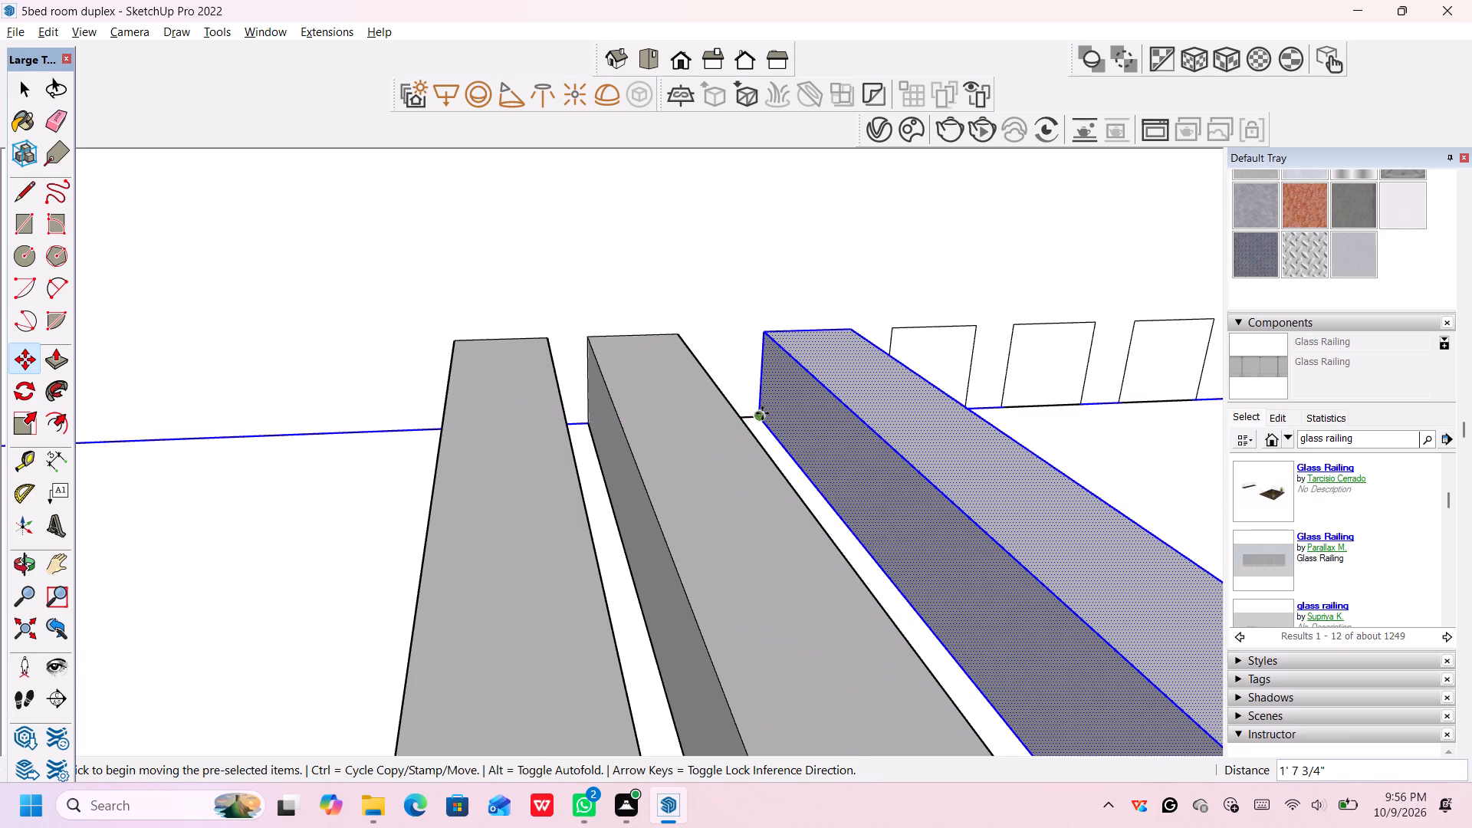
# Copy the third beam and post about 1' 2 7/8" along the wall to the fourth square outline's lower corner.
pyautogui.click(762, 414)
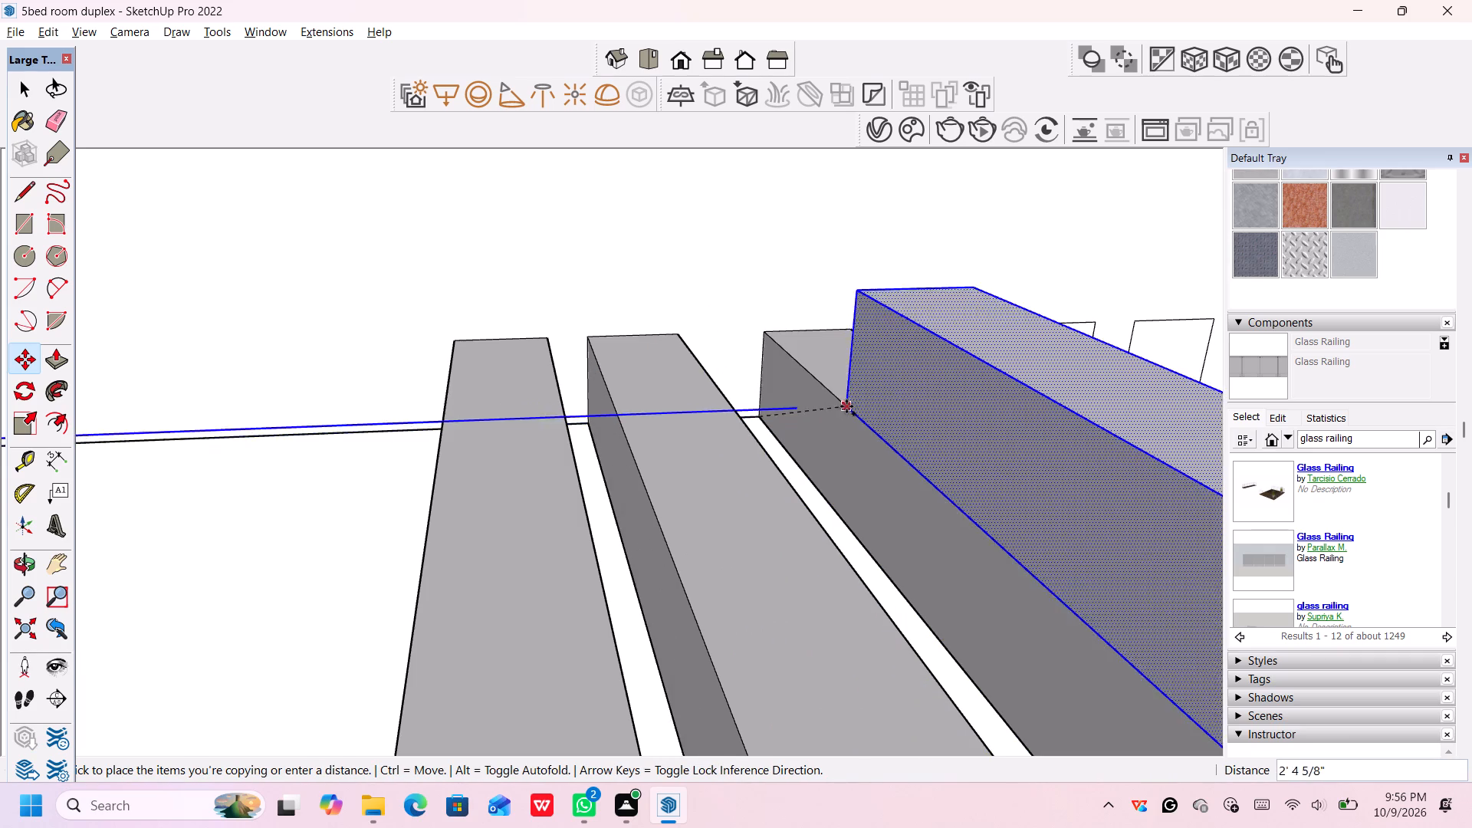
pyautogui.moveTo(905, 397); pyautogui.dragTo(696, 456, button='middle')
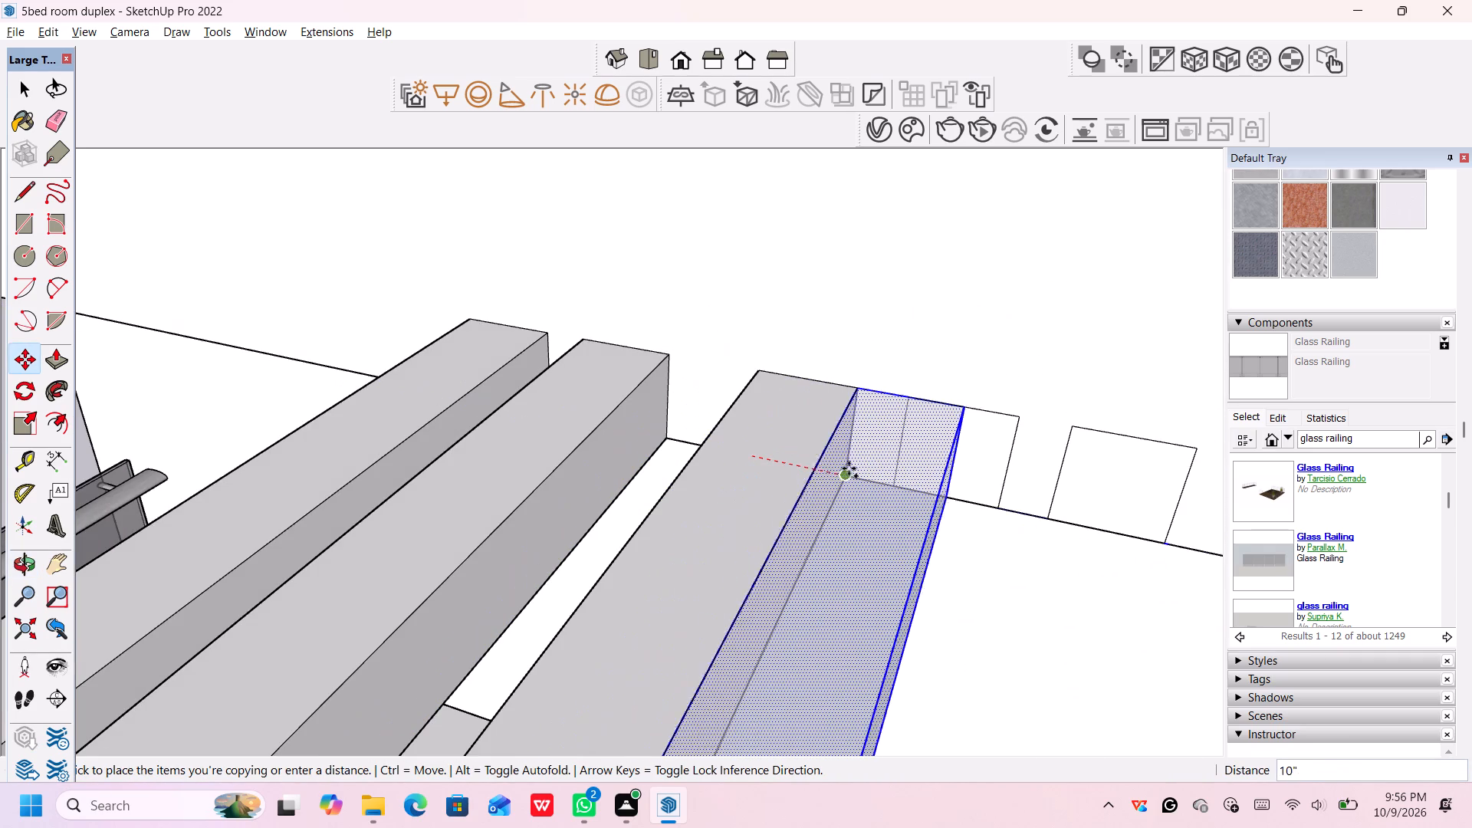
pyautogui.click(896, 481)
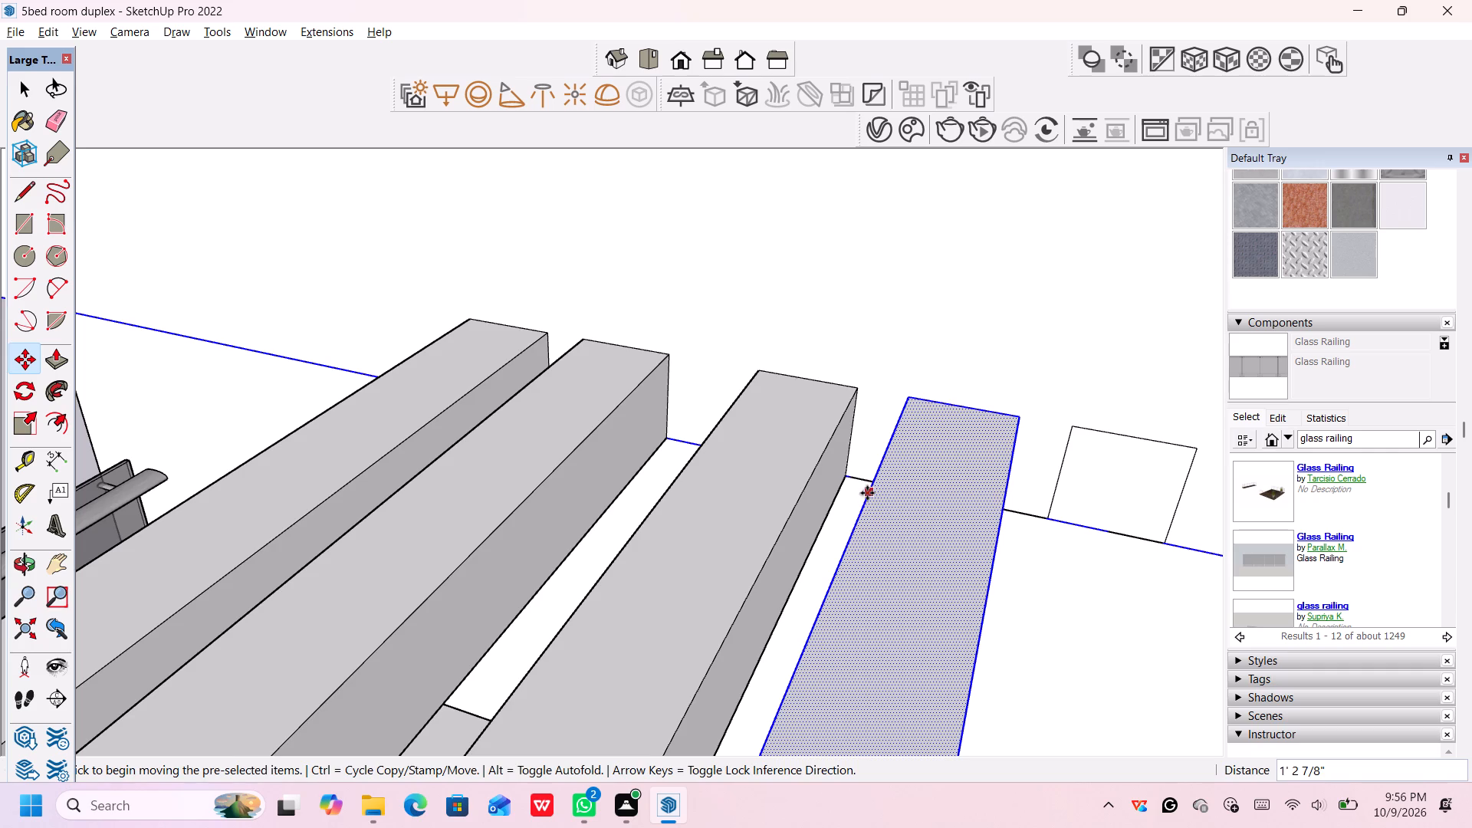
# Copy the fourth beam and post about 1' 2 1/2" along the wall to the fifth square outline's lower corner.
pyautogui.moveTo(867, 493); pyautogui.dragTo(1014, 495, button='middle')
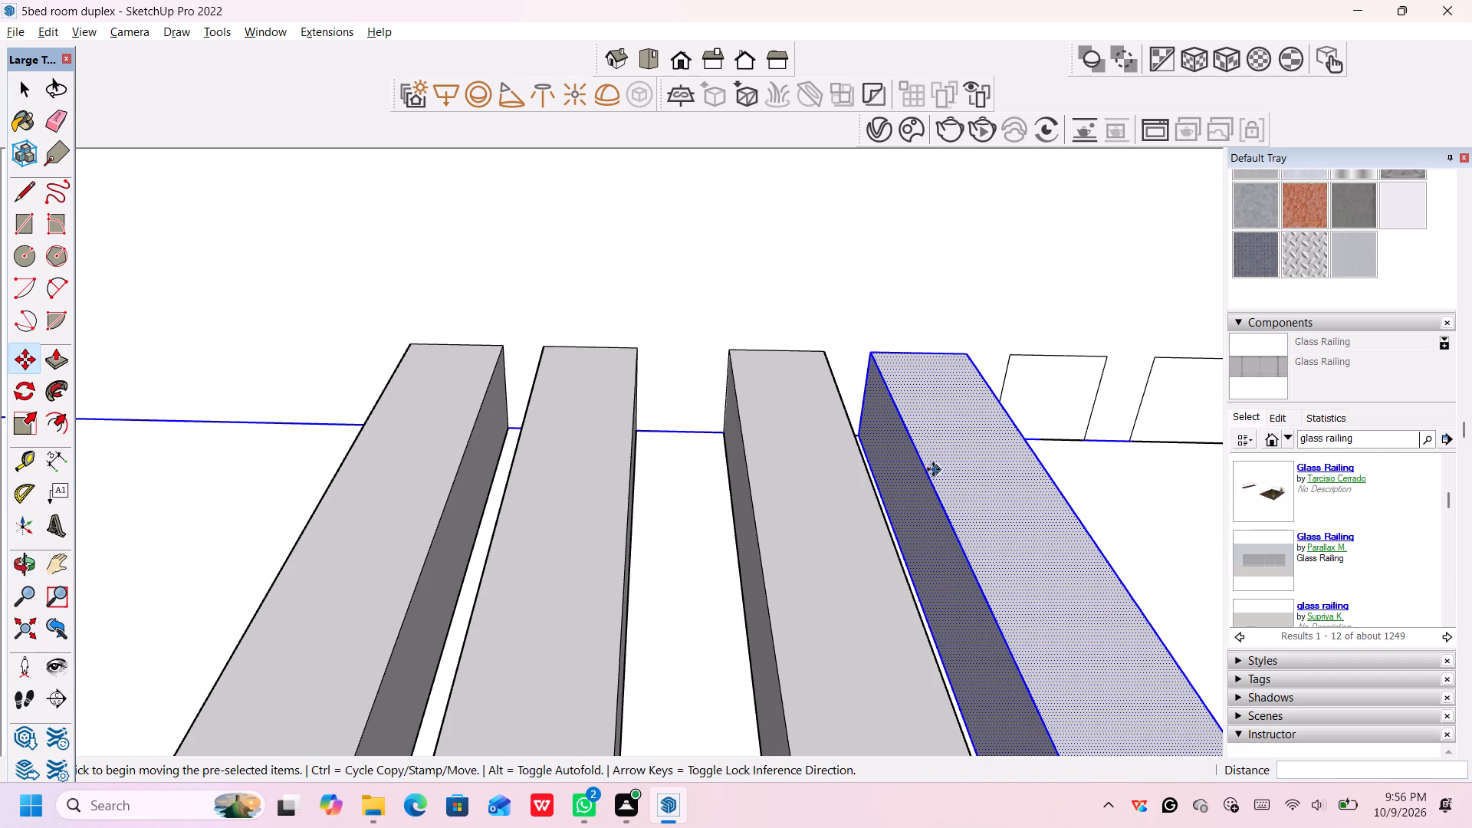
pyautogui.scroll(8, 868, 439)
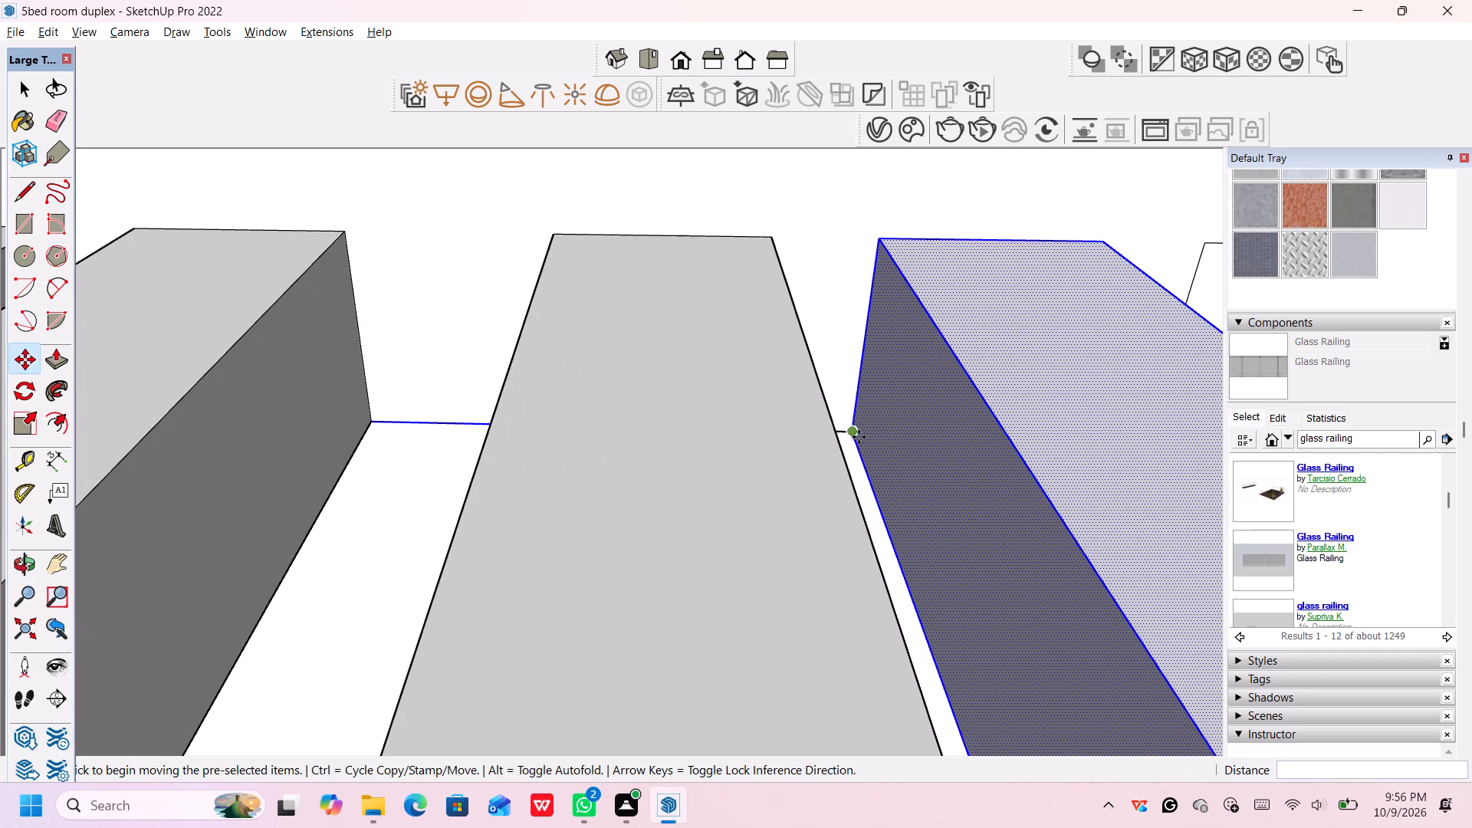
pyautogui.click(854, 435)
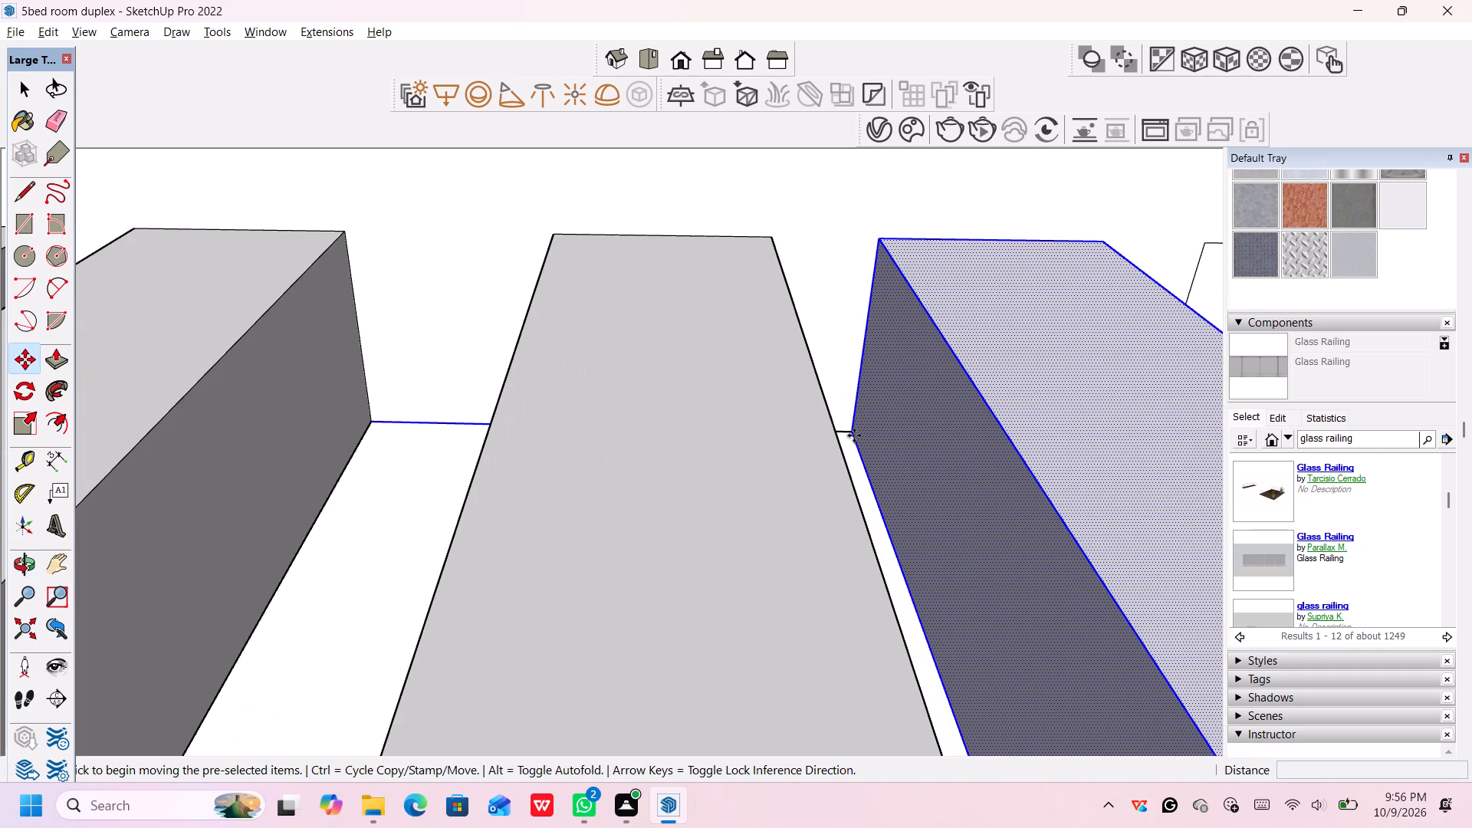
pyautogui.scroll(-4, 984, 433)
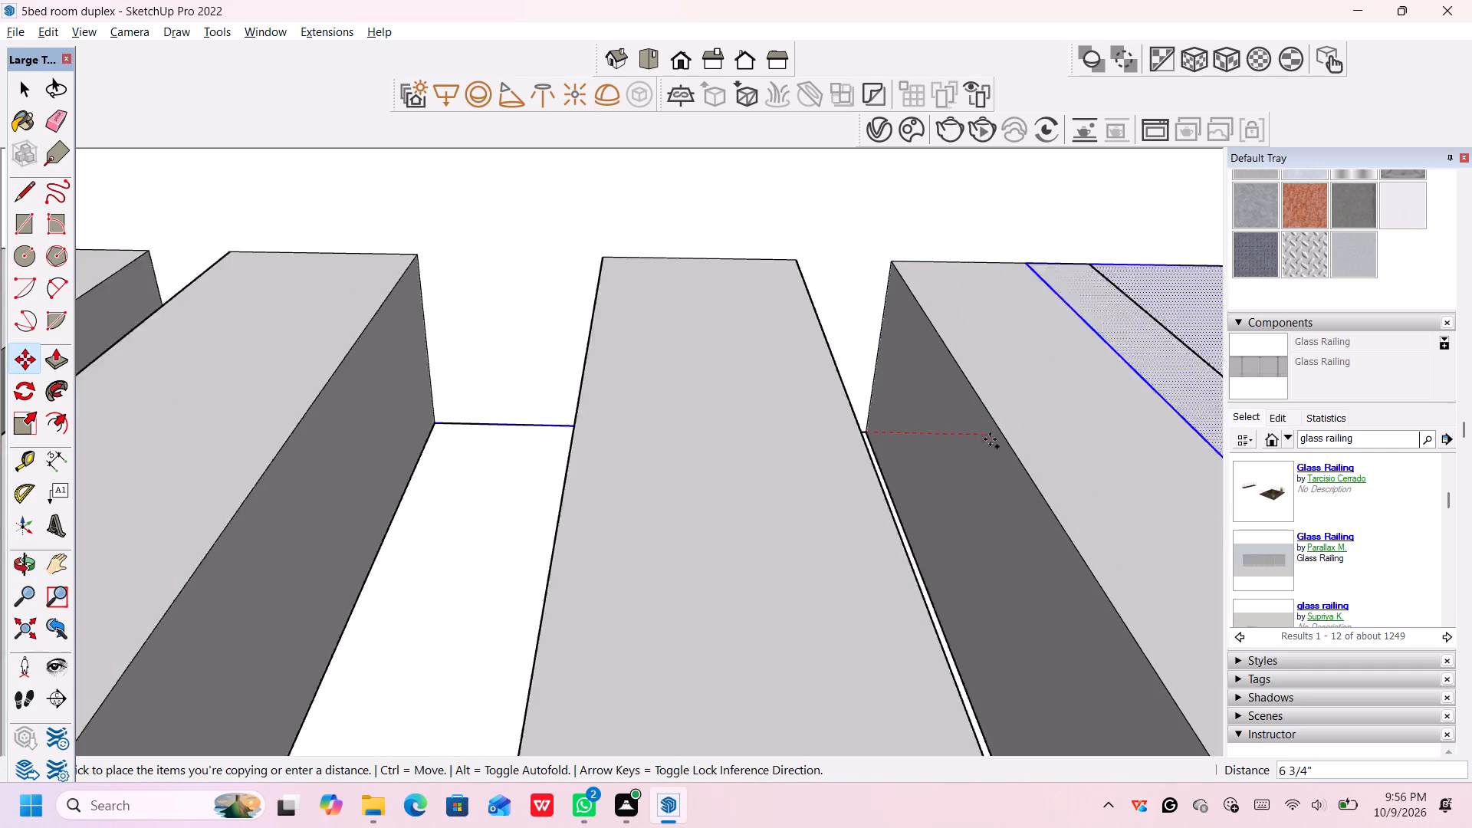
pyautogui.scroll(-2, 990, 439)
pyautogui.scroll(-4, 1054, 445)
pyautogui.scroll(1, 1057, 445)
pyautogui.moveTo(1188, 440); pyautogui.dragTo(1113, 462, button='middle')
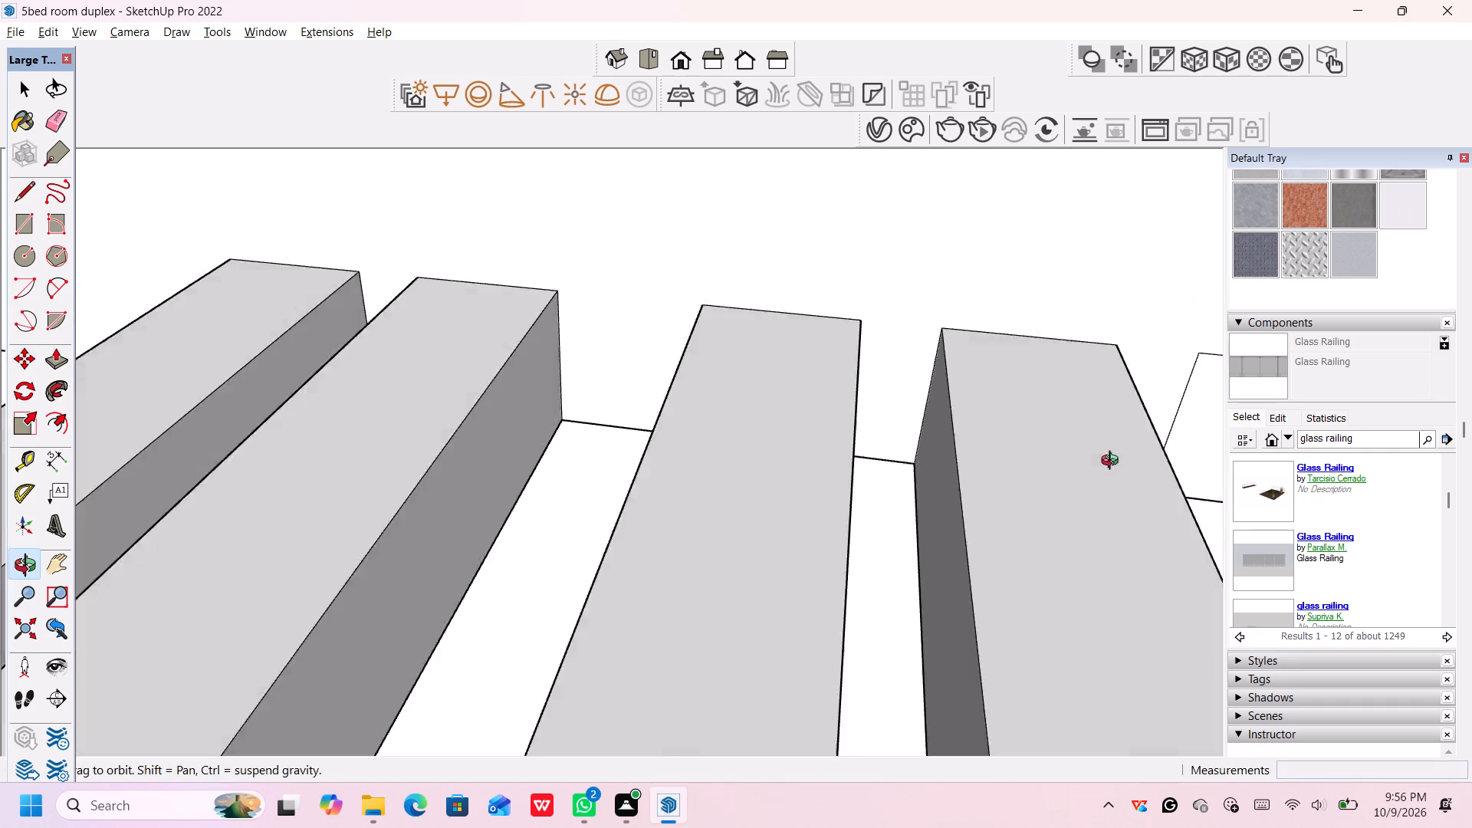
pyautogui.moveTo(1113, 462); pyautogui.dragTo(991, 495, button='middle')
pyautogui.click(1168, 624)
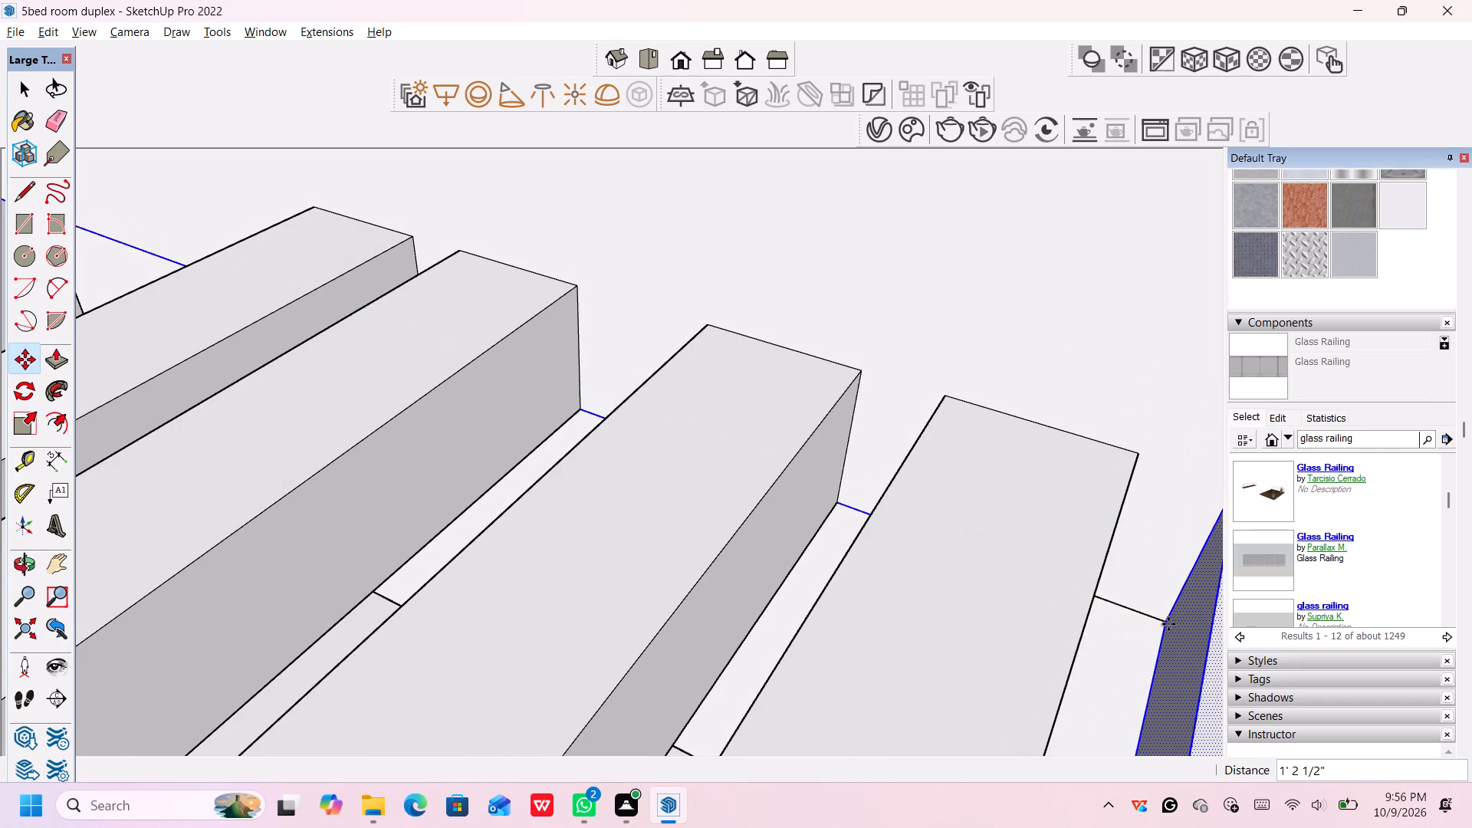
# Copy the fifth beam and post about 1' 3" along the wall to the last square outline's lower corner.
pyautogui.scroll(-2, 1166, 624)
pyautogui.moveTo(1165, 623); pyautogui.dragTo(572, 340, button='middle')
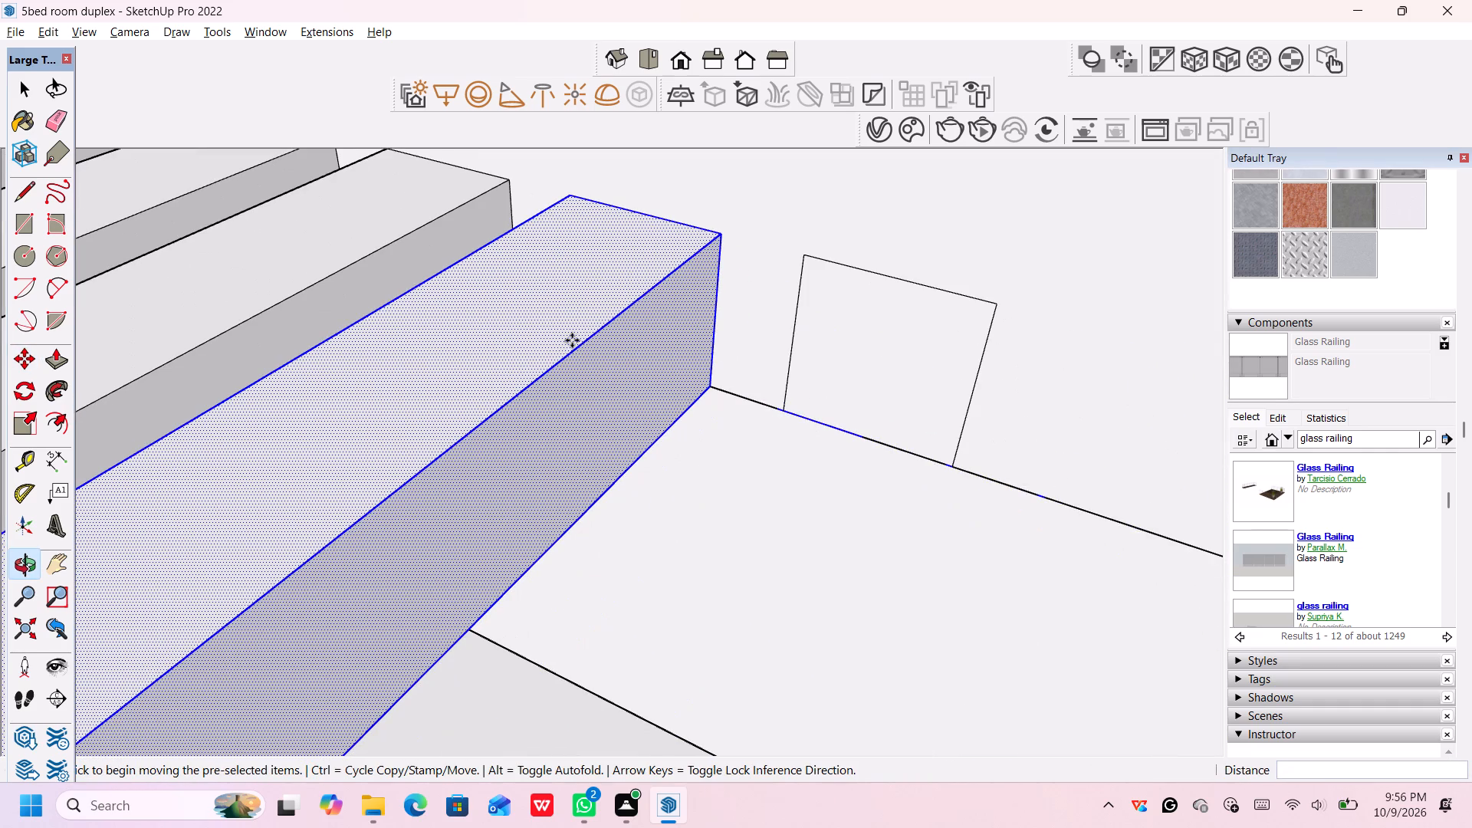
pyautogui.moveTo(610, 365); pyautogui.dragTo(844, 410, button='middle')
pyautogui.moveTo(540, 391); pyautogui.dragTo(664, 368, button='middle')
pyautogui.click(516, 383)
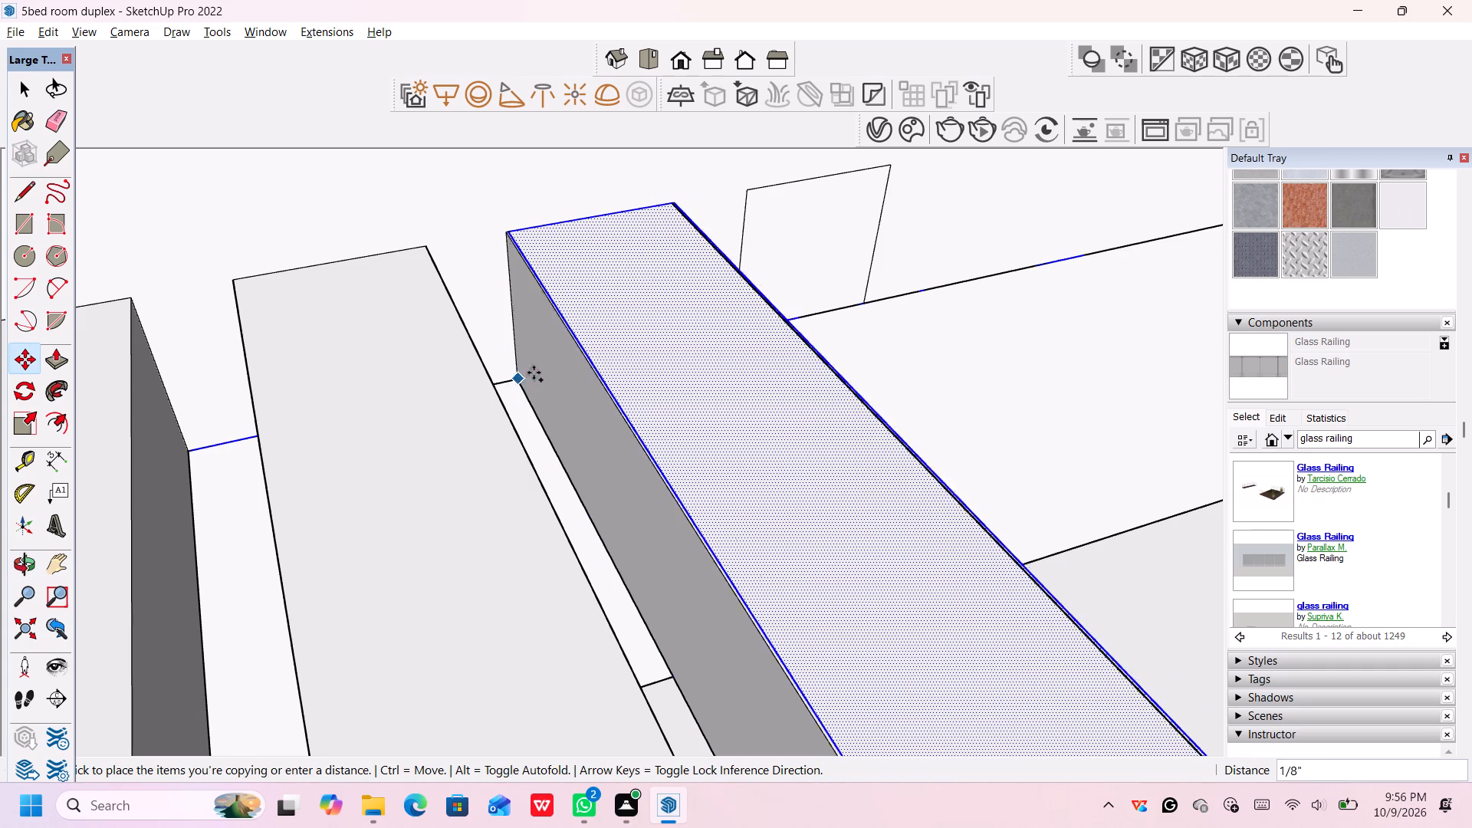
pyautogui.moveTo(843, 321); pyautogui.dragTo(734, 388, button='middle')
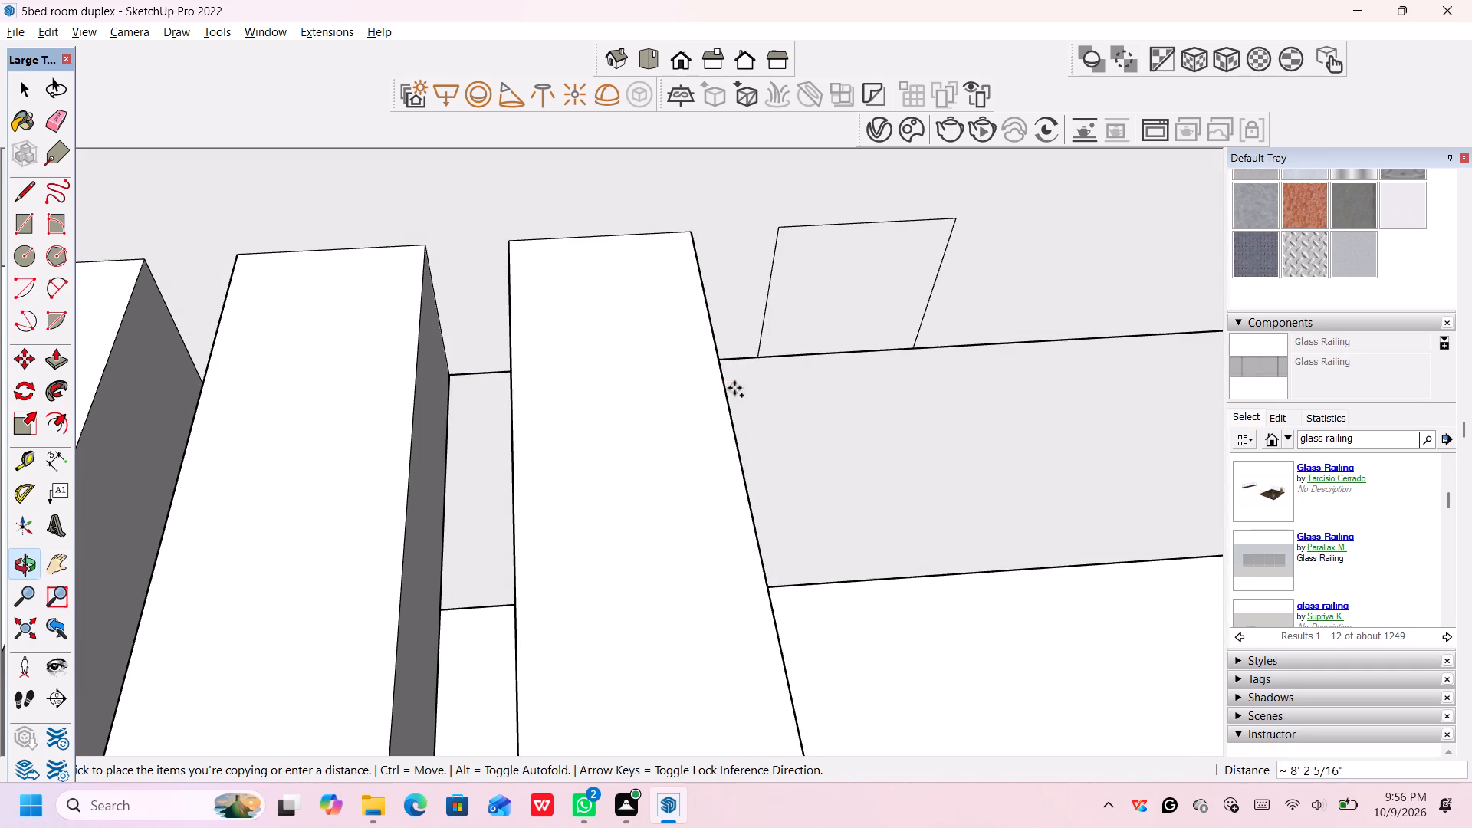
pyautogui.click(757, 353)
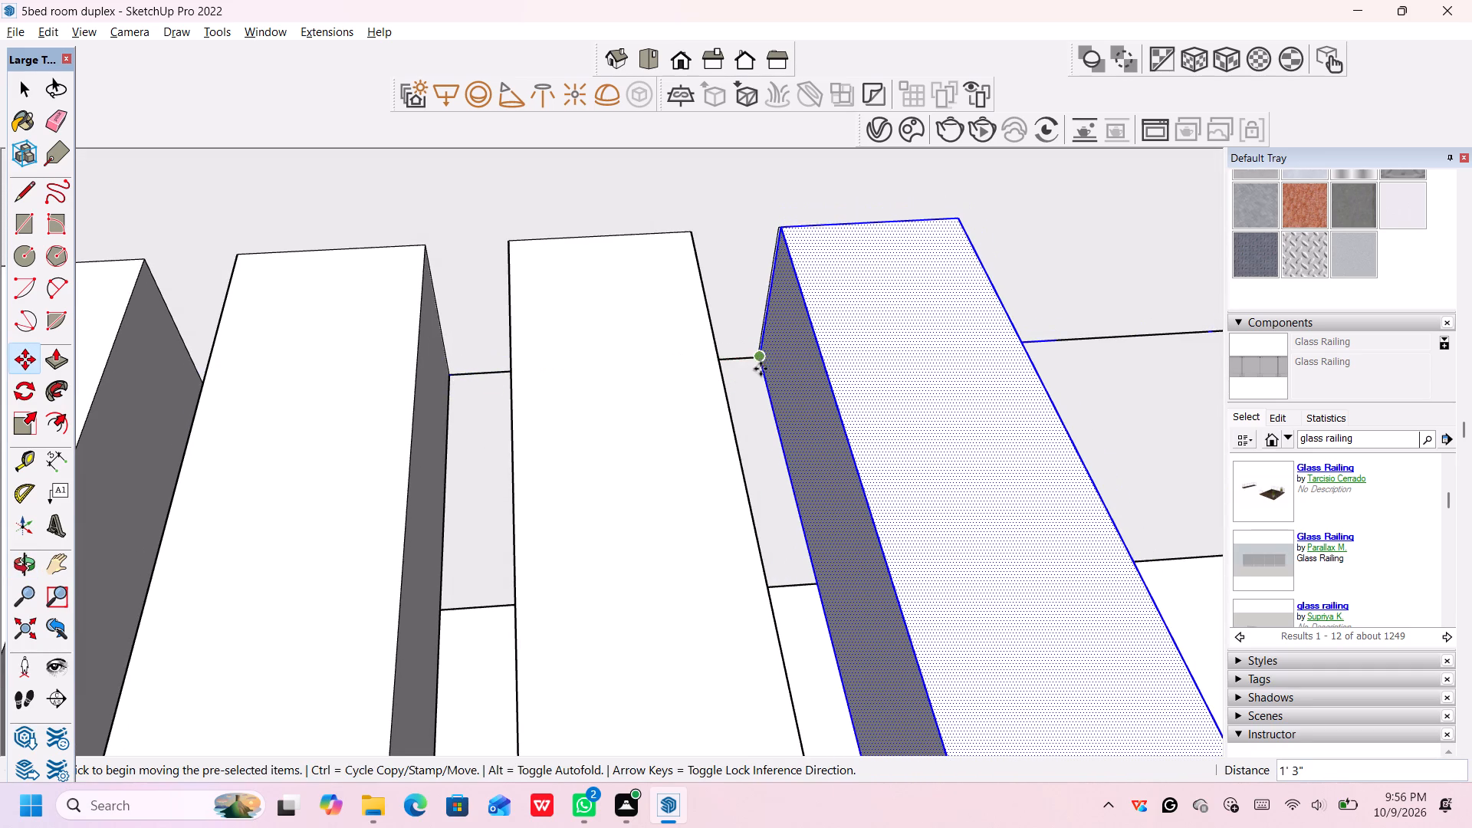
# Leave the Move tool and clear the selection of the last copied beam and post.
pyautogui.scroll(-13, 761, 369)
pyautogui.scroll(-19, 759, 412)
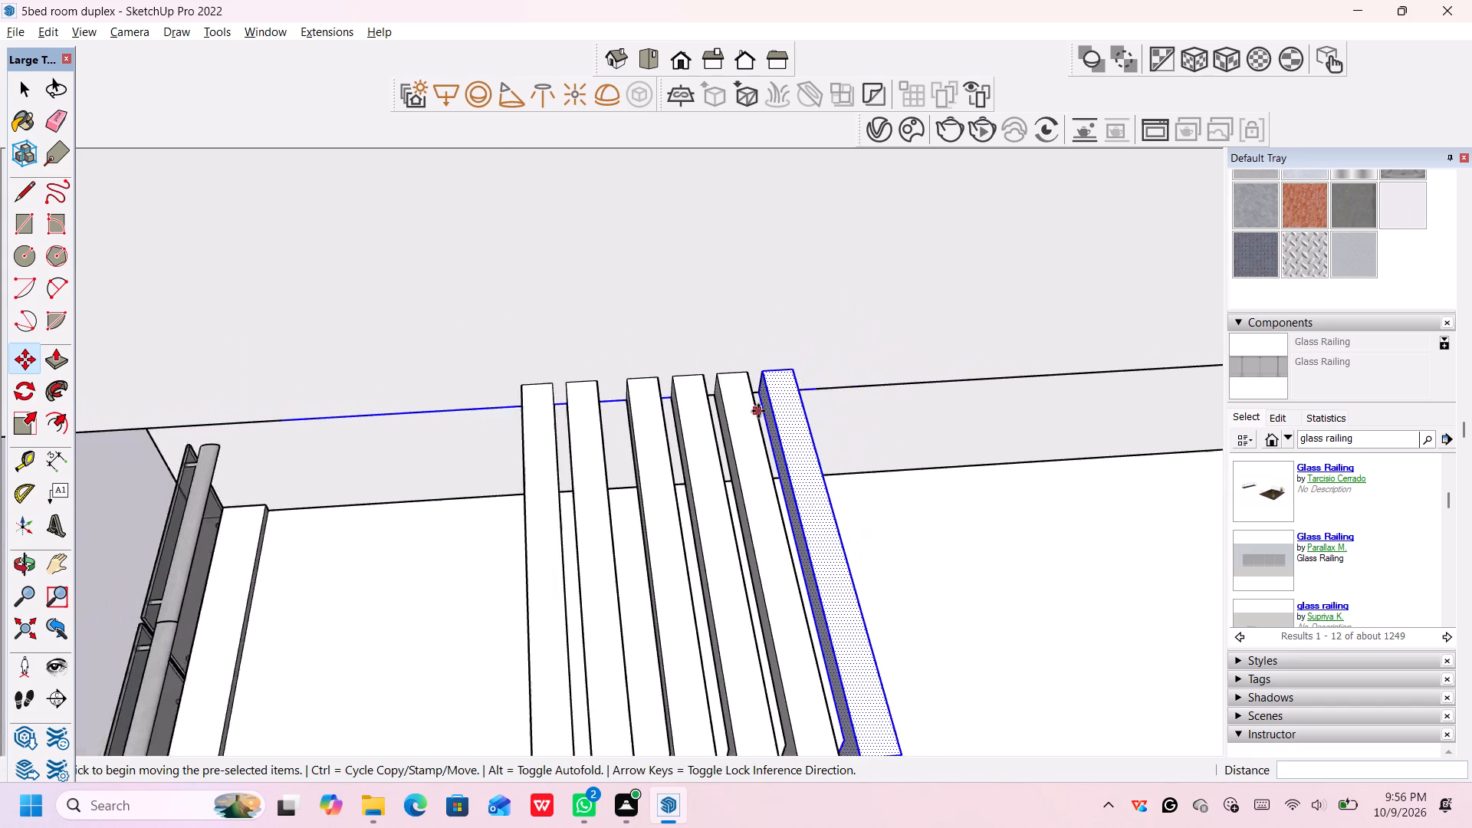
pyautogui.scroll(-4, 758, 411)
pyautogui.moveTo(374, 591); pyautogui.dragTo(685, 355, button='middle')
pyautogui.scroll(-6, 816, 498)
pyautogui.scroll(1, 837, 494)
pyautogui.scroll(-2, 1043, 426)
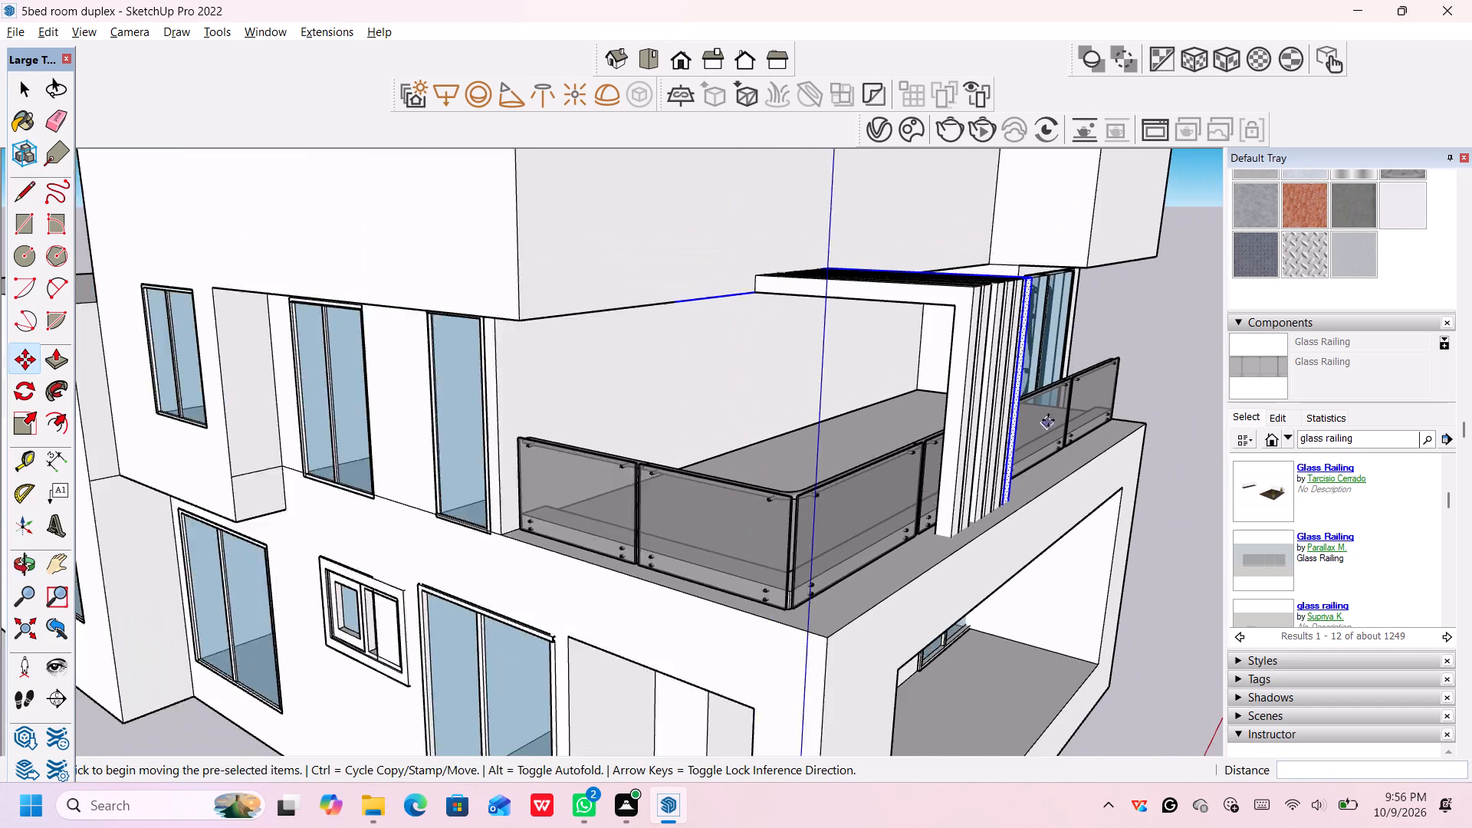
pyautogui.scroll(-4, 1048, 420)
pyautogui.click(1144, 334)
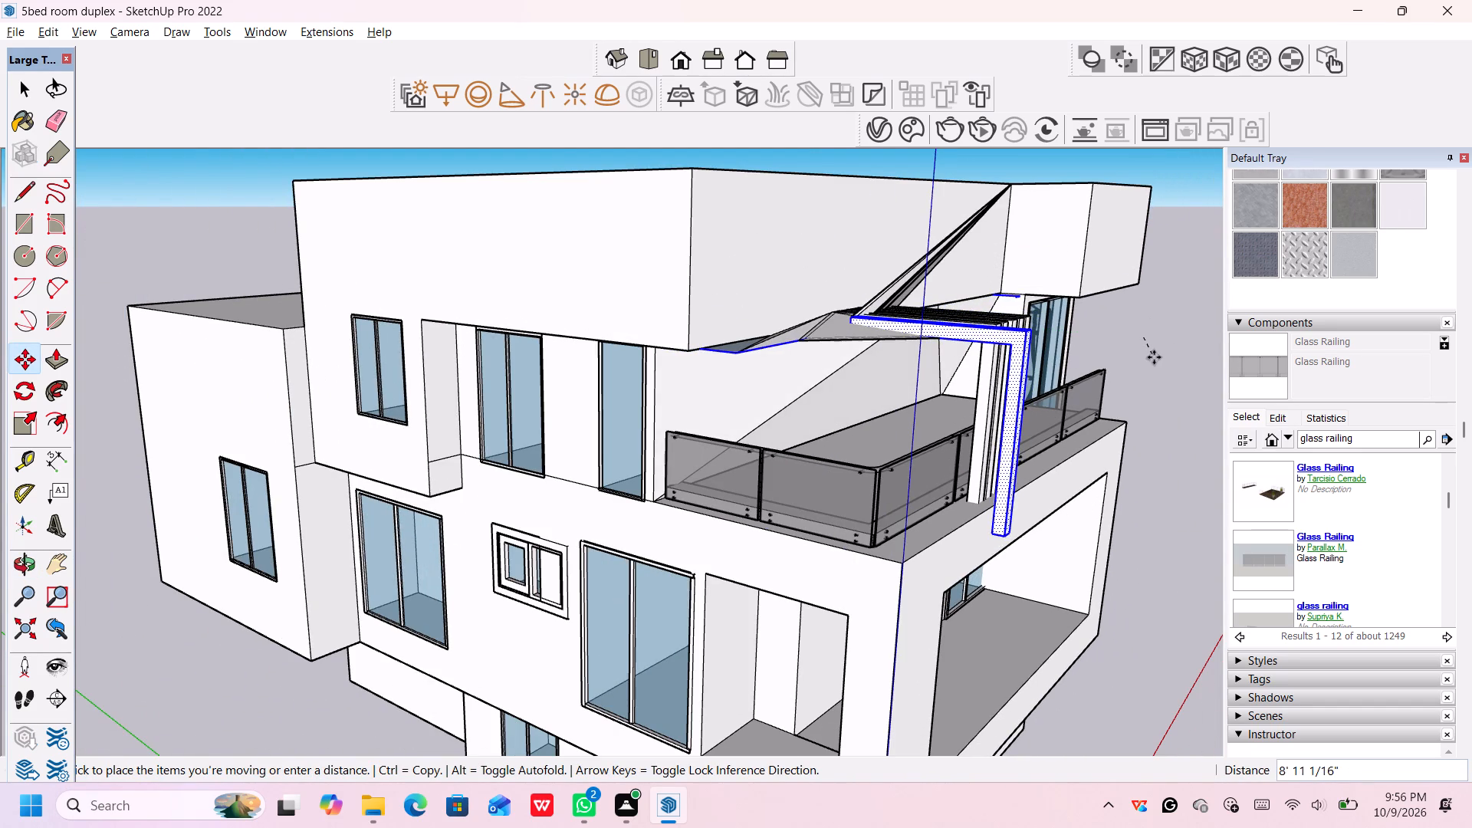
pyautogui.press('Escape')
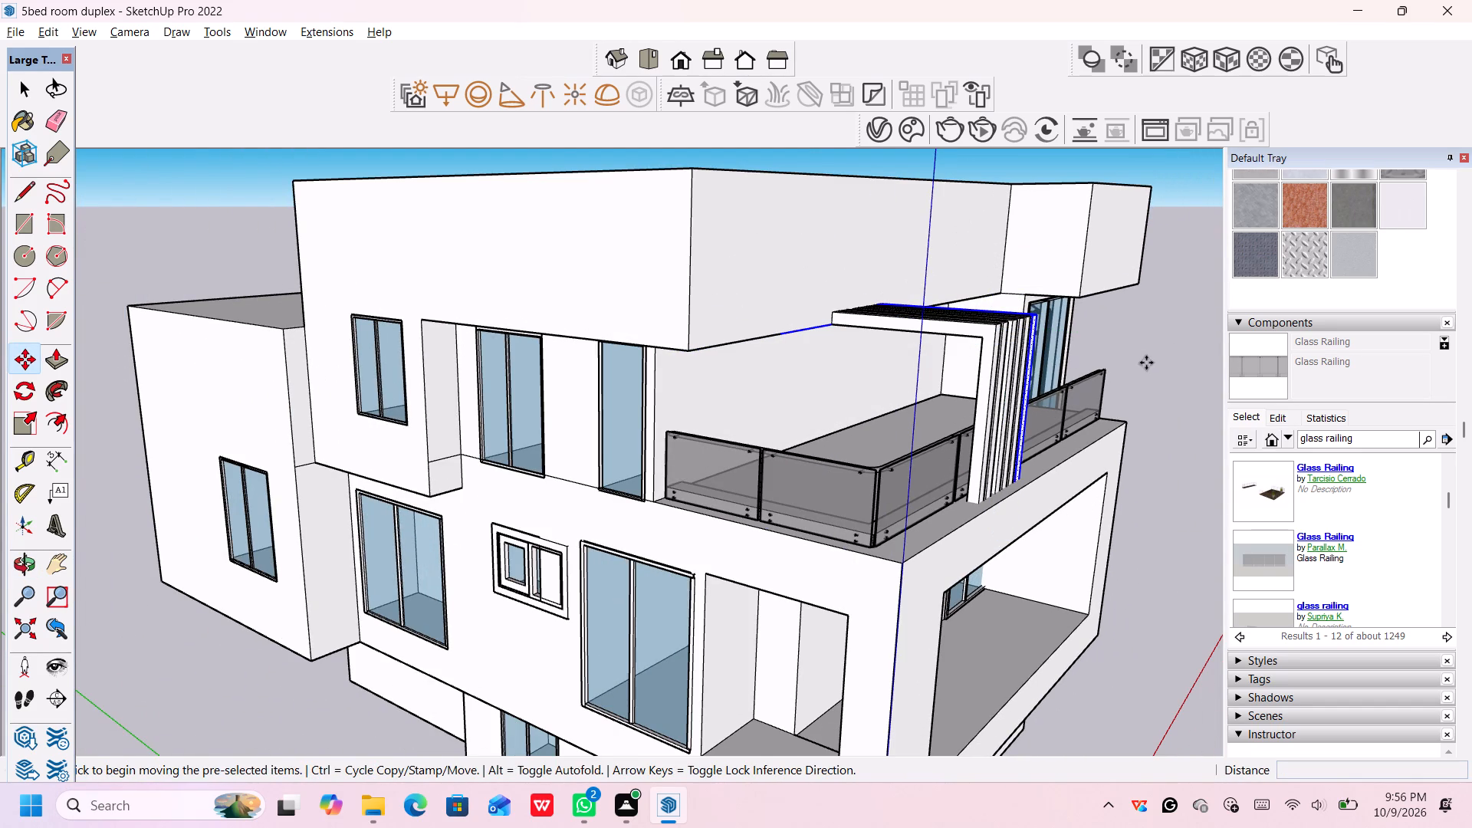
pyautogui.press('space')
pyautogui.click(1146, 363)
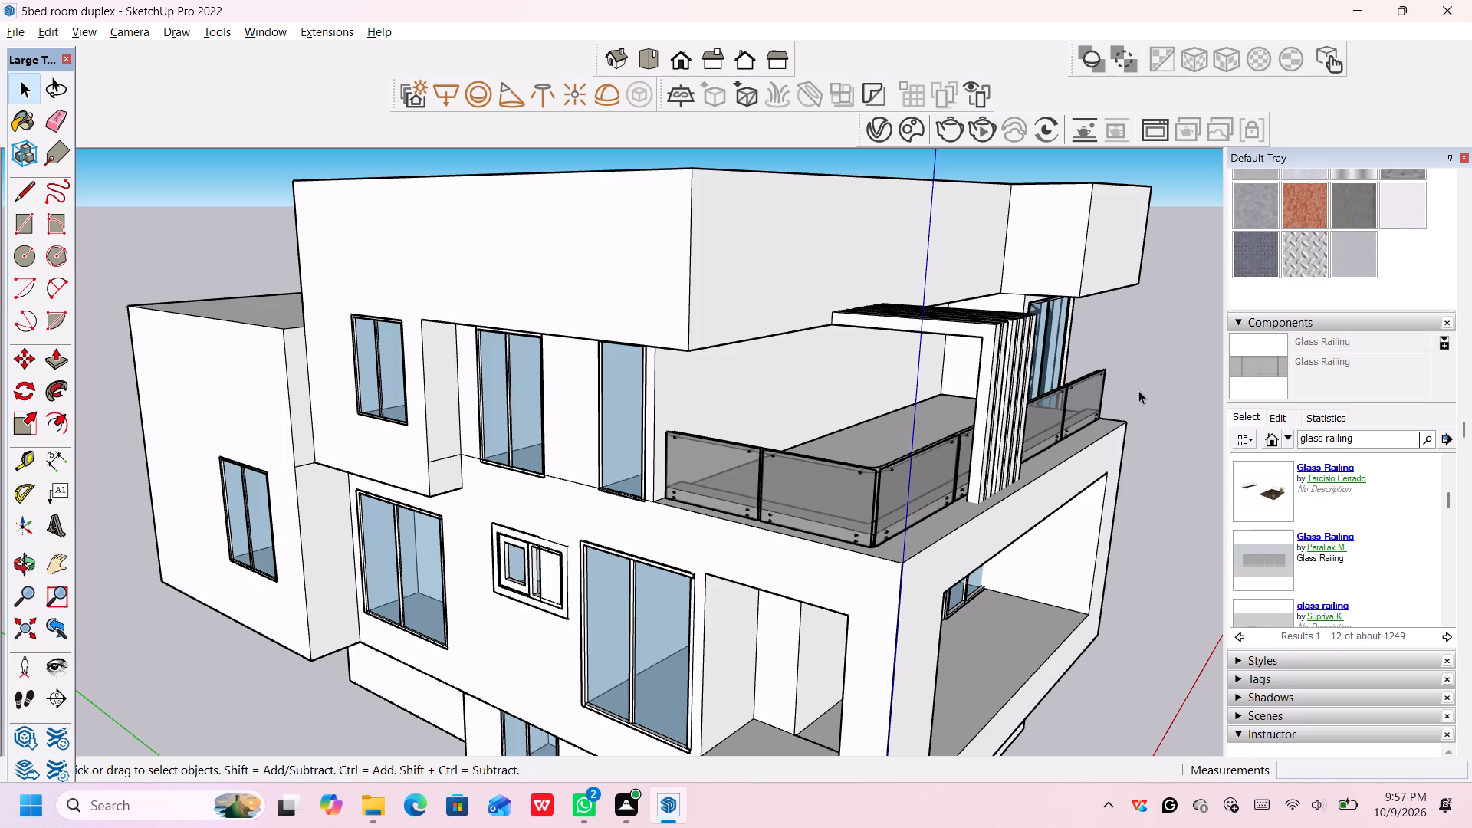
pyautogui.moveTo(1098, 409); pyautogui.dragTo(1094, 411, button='middle')
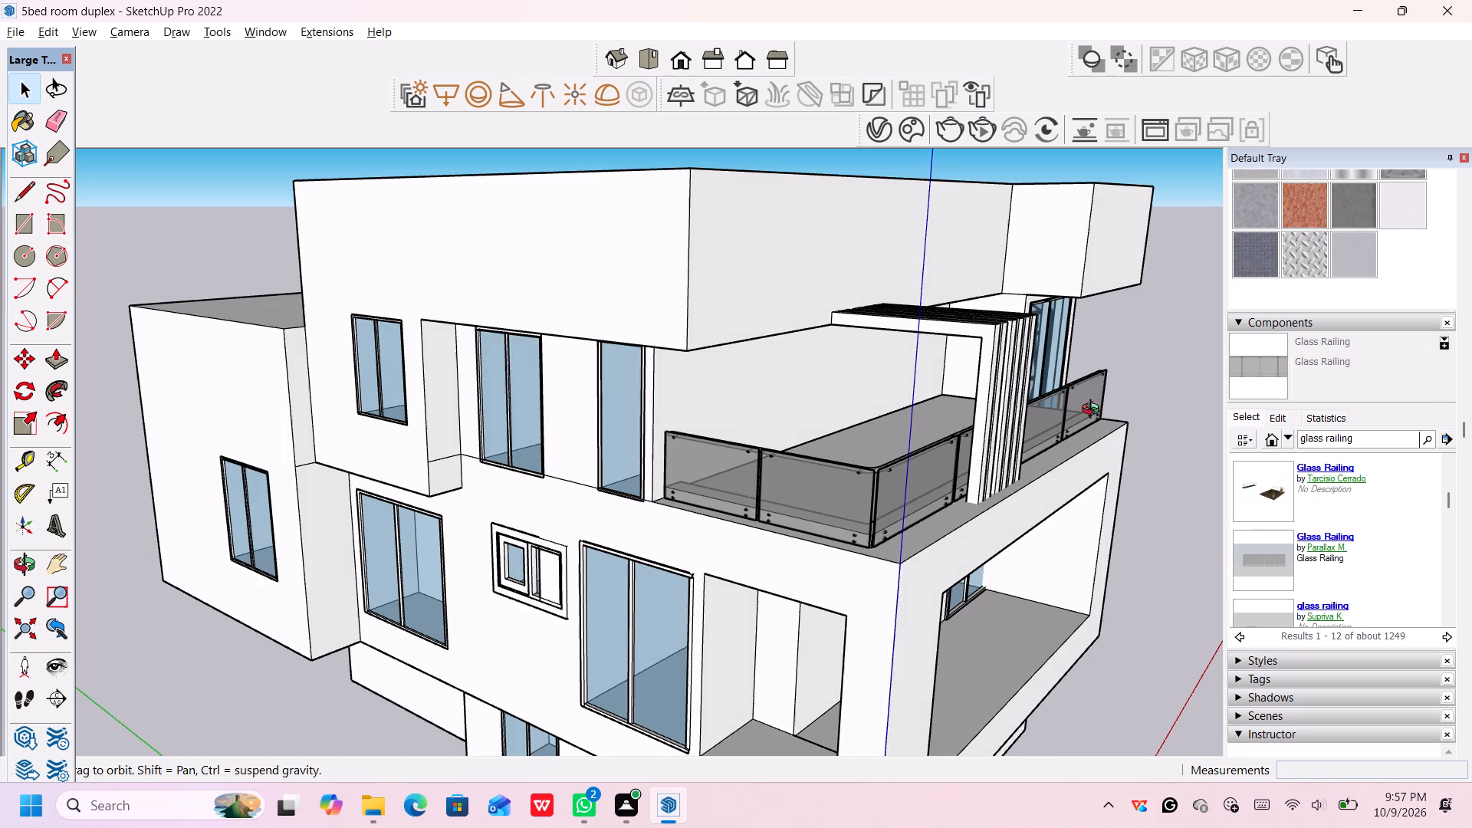
# Examine the completed row of beams and posts and the balcony front from several sides of the building.
pyautogui.moveTo(1094, 411); pyautogui.dragTo(940, 439, button='middle')
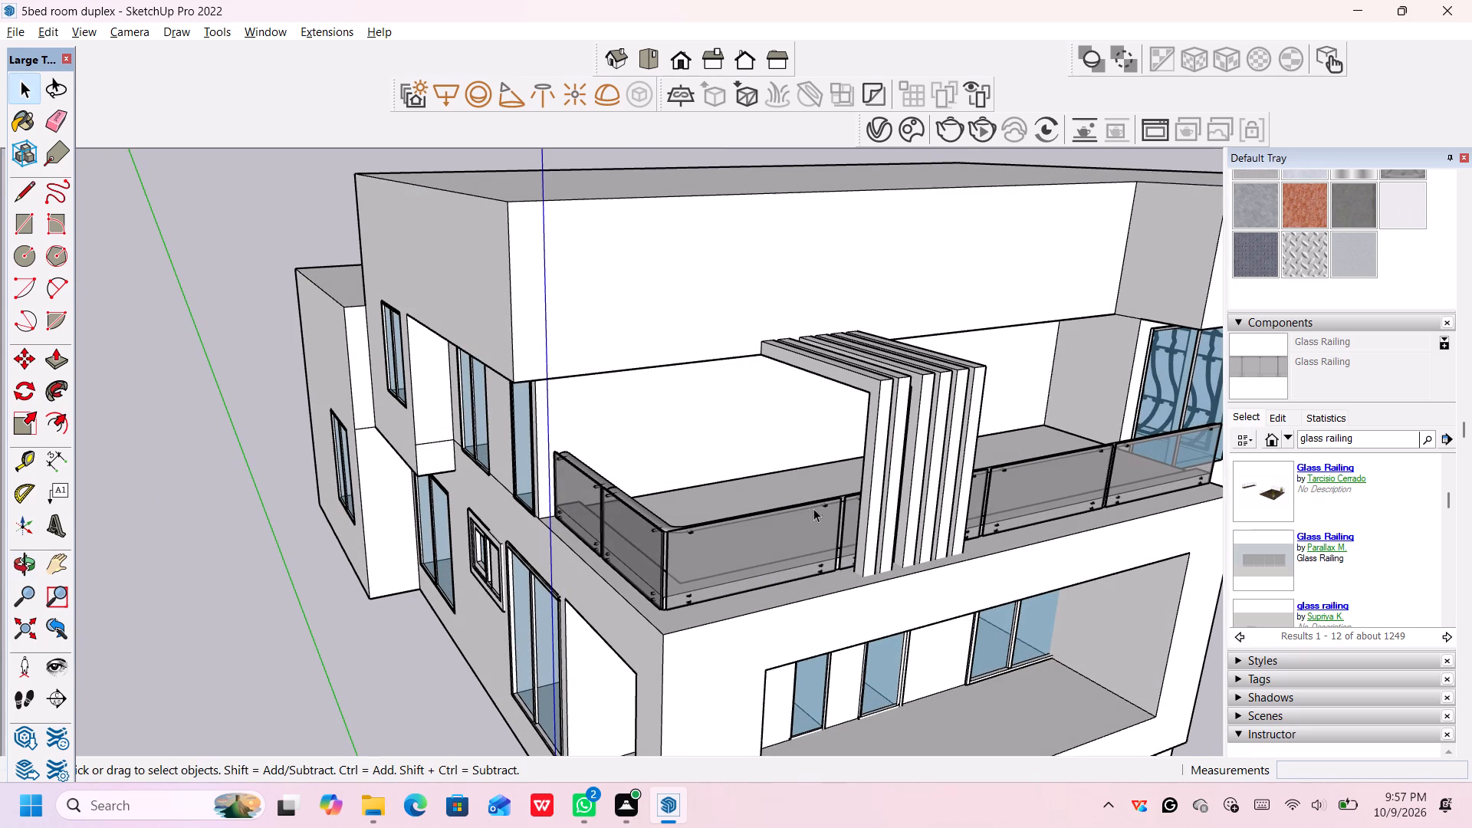
pyautogui.scroll(2, 1070, 303)
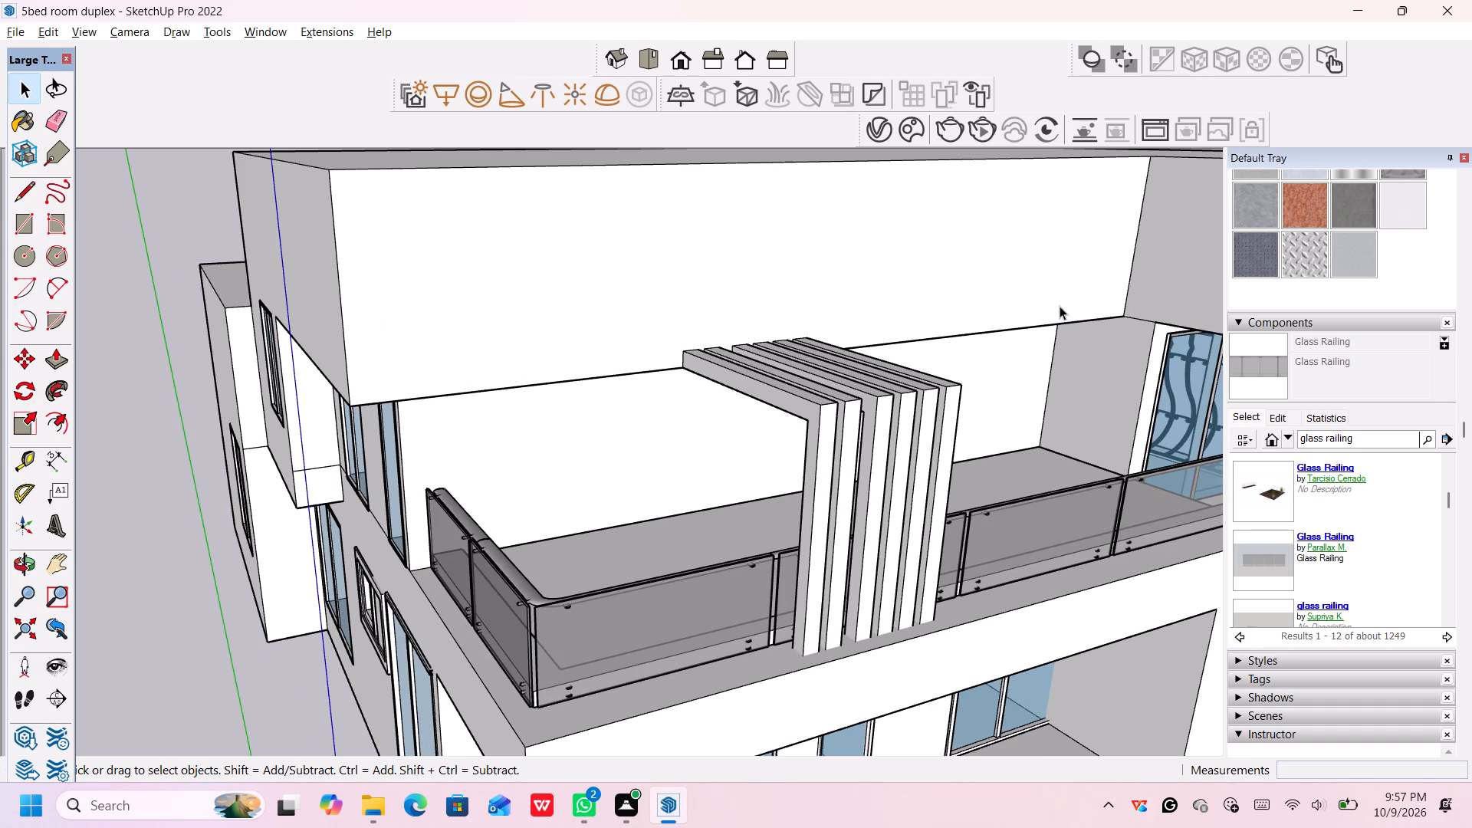
pyautogui.scroll(-8, 1061, 319)
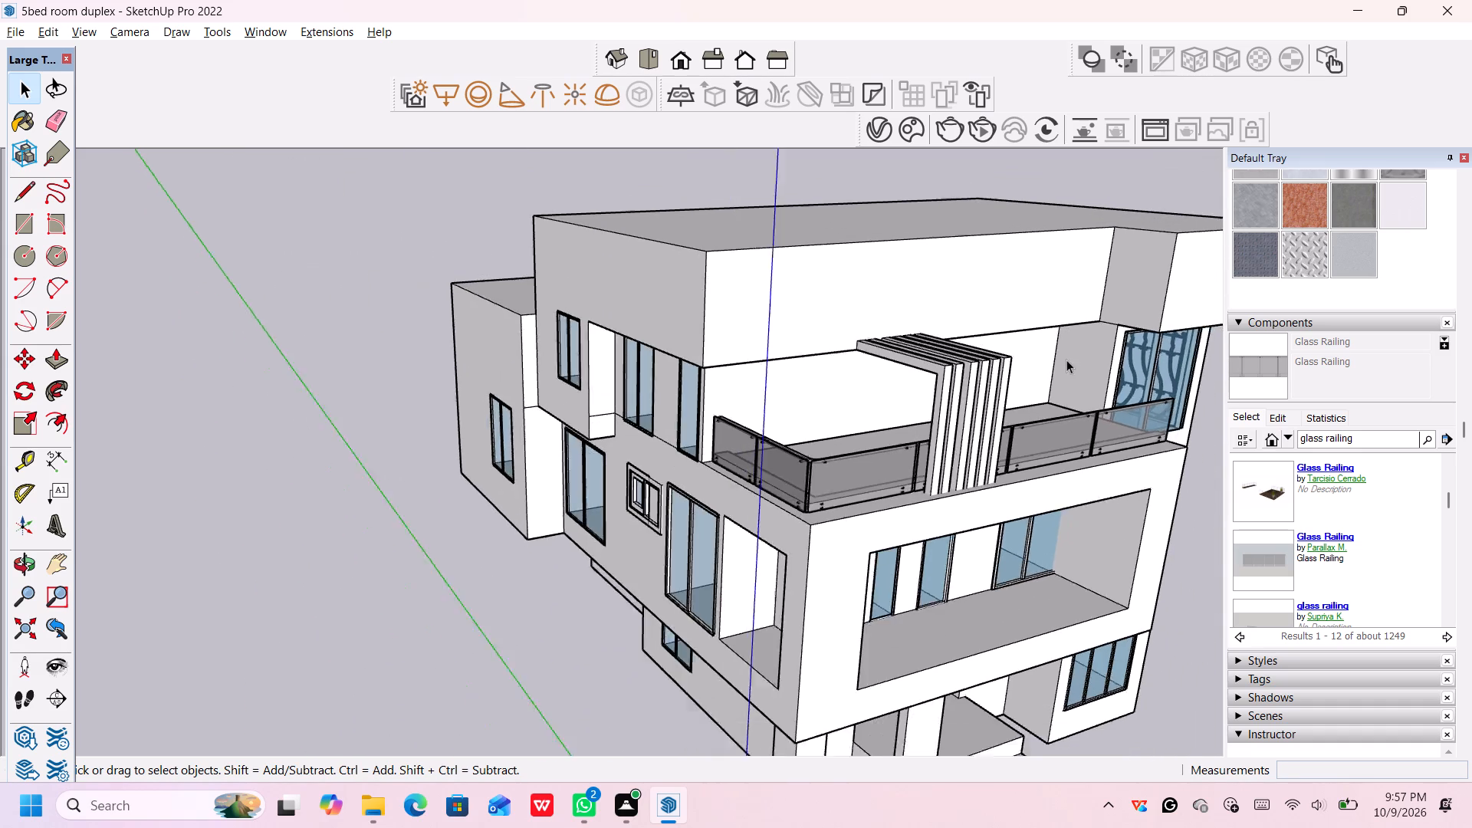
pyautogui.scroll(-5, 1066, 360)
pyautogui.scroll(-5, 1027, 505)
pyautogui.moveTo(938, 607); pyautogui.dragTo(912, 473, button='middle')
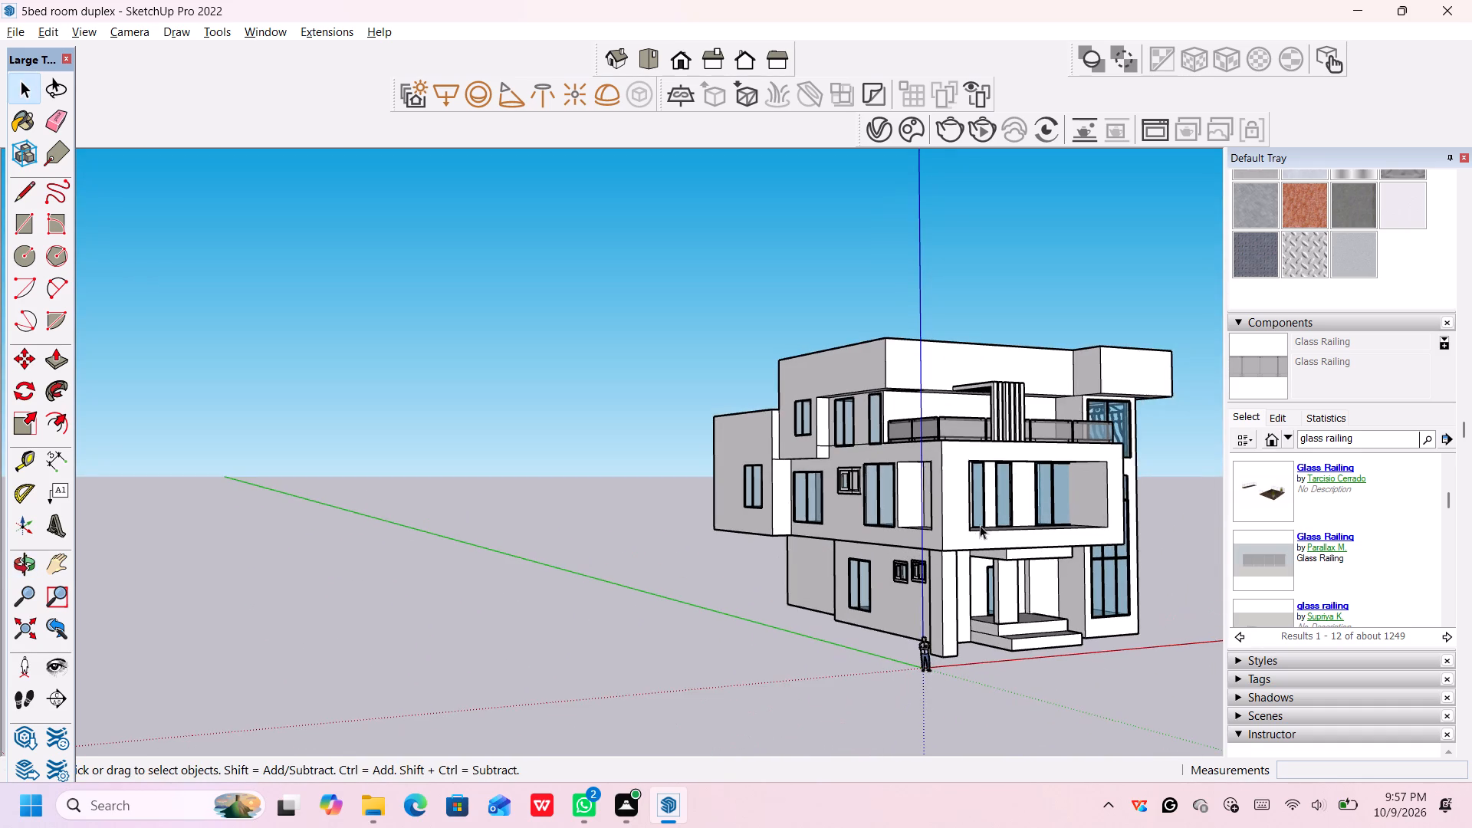
pyautogui.scroll(2, 964, 526)
pyautogui.moveTo(802, 548); pyautogui.dragTo(839, 549, button='middle')
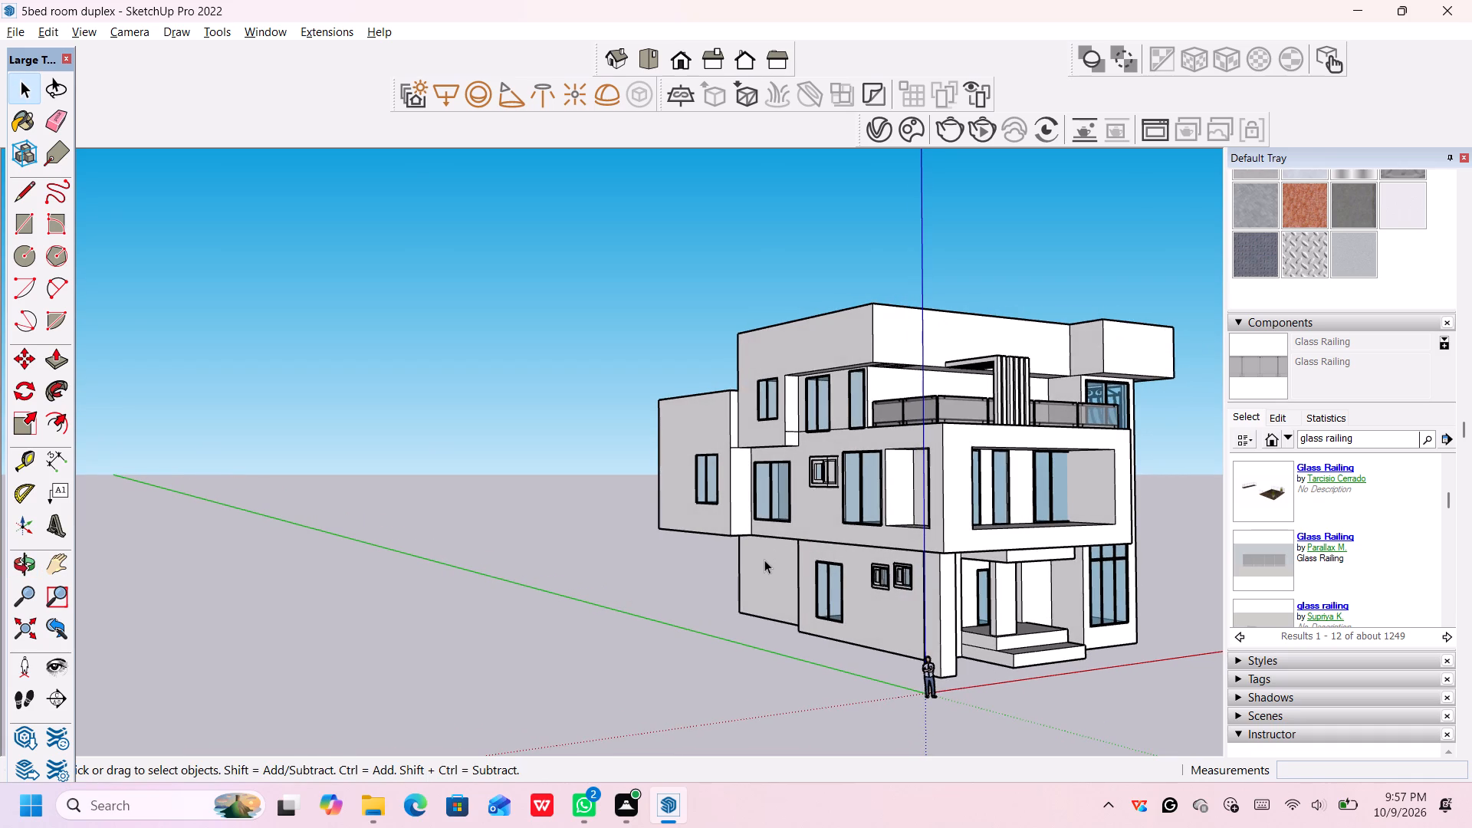
pyautogui.scroll(-1, 764, 559)
pyautogui.scroll(3, 955, 488)
pyautogui.moveTo(1086, 393); pyautogui.dragTo(1067, 405, button='middle')
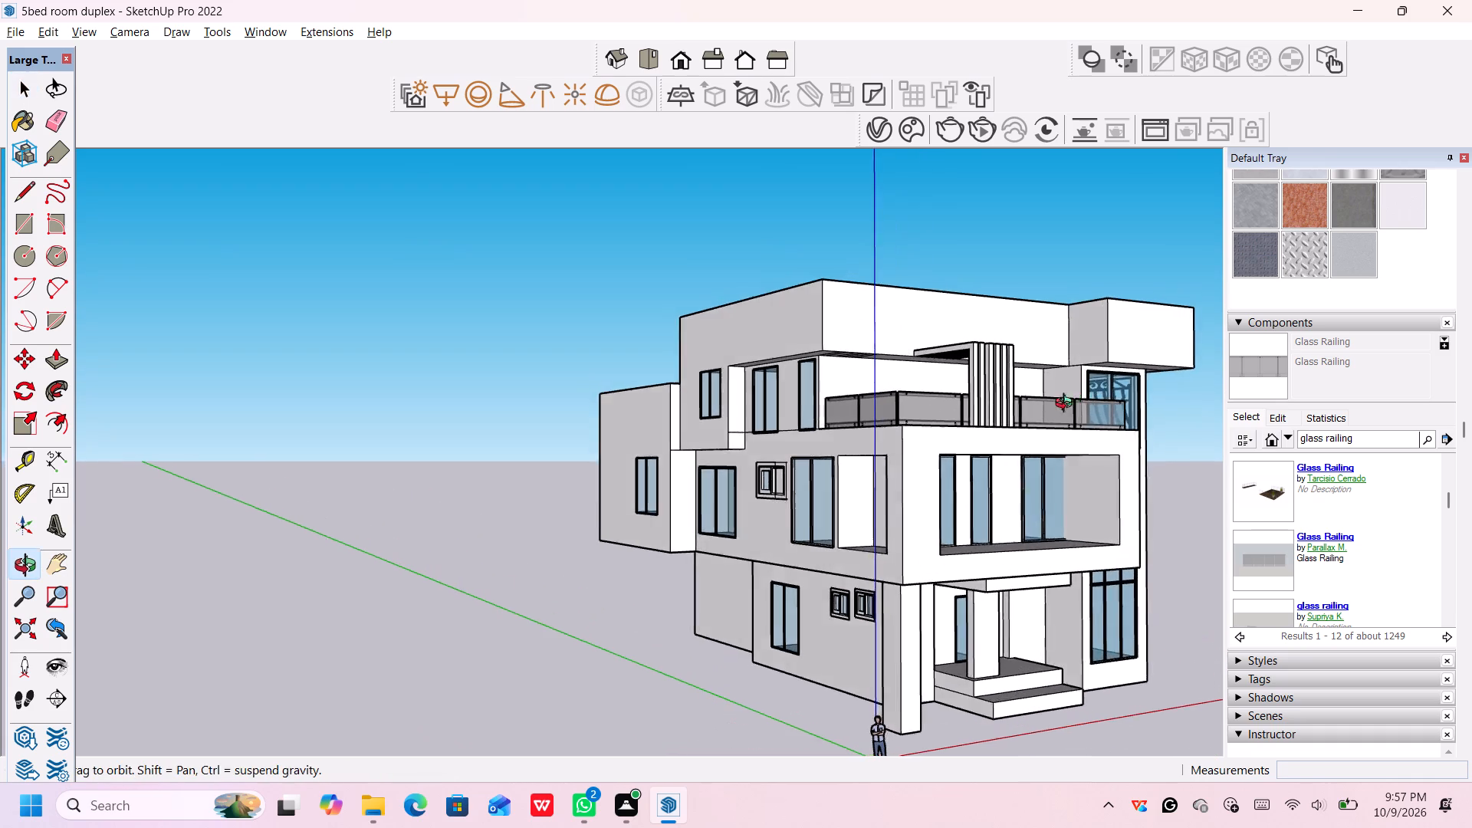
pyautogui.moveTo(1067, 405); pyautogui.dragTo(968, 441, button='middle')
pyautogui.scroll(3, 1054, 433)
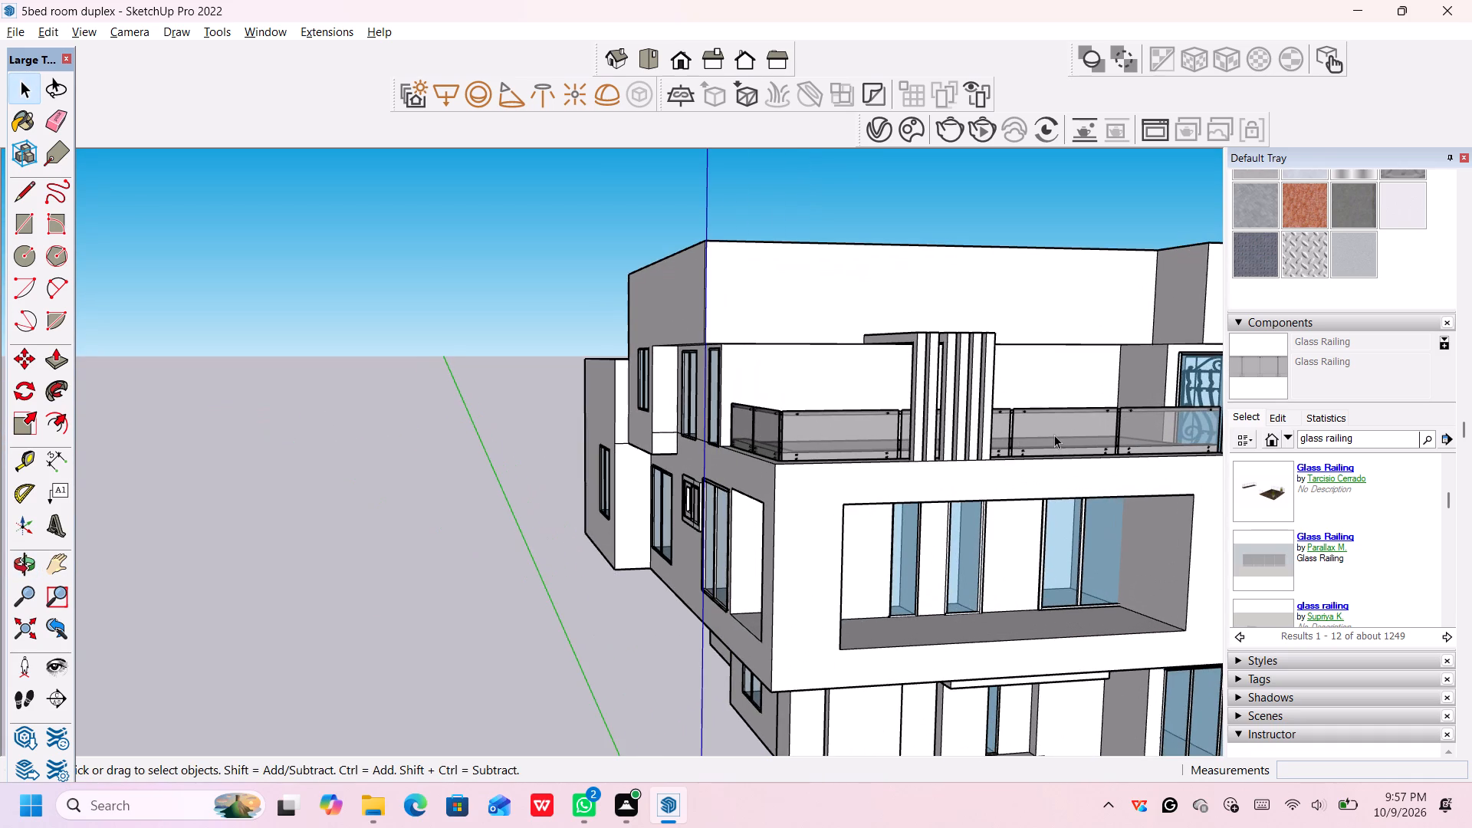
pyautogui.press('Escape')
pyautogui.press('Escape')
pyautogui.press('Escape')
pyautogui.press('Escape')
pyautogui.press('Escape')
pyautogui.press('Escape')
pyautogui.press('Escape')
pyautogui.press('Escape')
pyautogui.press('Escape')
pyautogui.press('Escape')
pyautogui.press('Escape')
pyautogui.press('Escape')
pyautogui.press('Escape')
pyautogui.press('Escape')
pyautogui.press('Escape')
pyautogui.press('Escape')
pyautogui.press('Escape')
pyautogui.press('Escape')
pyautogui.press('Escape')
pyautogui.press('Escape')
# Draw a rectangle about 18' 6 3/4" by 1' 2 3/16" along the roof fascia's lower edge, starting at the inner corner by the grilled window.
pyautogui.moveTo(1049, 435); pyautogui.dragTo(1053, 440, button='middle')
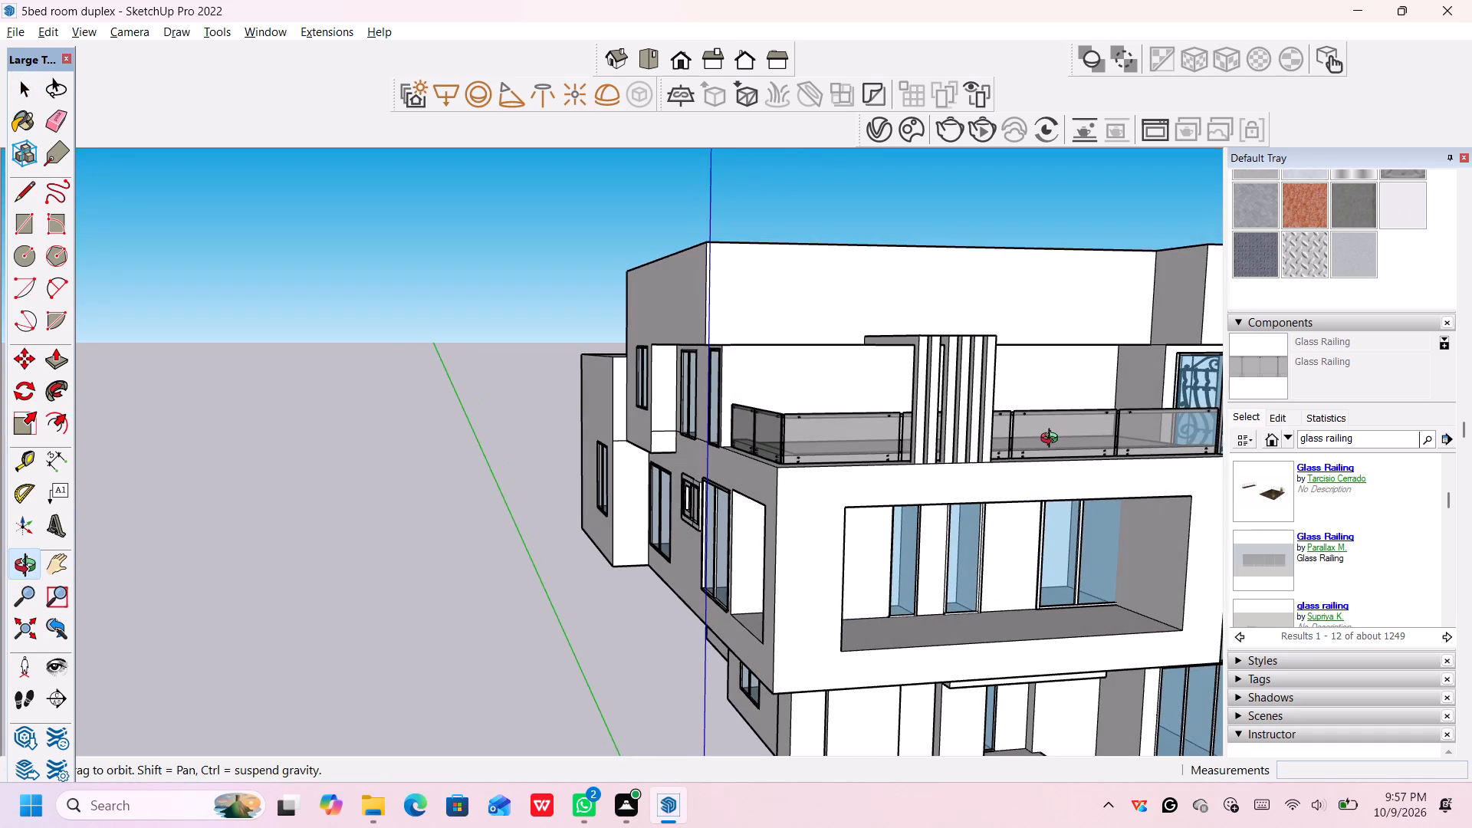
pyautogui.moveTo(1053, 440); pyautogui.dragTo(794, 408, button='middle')
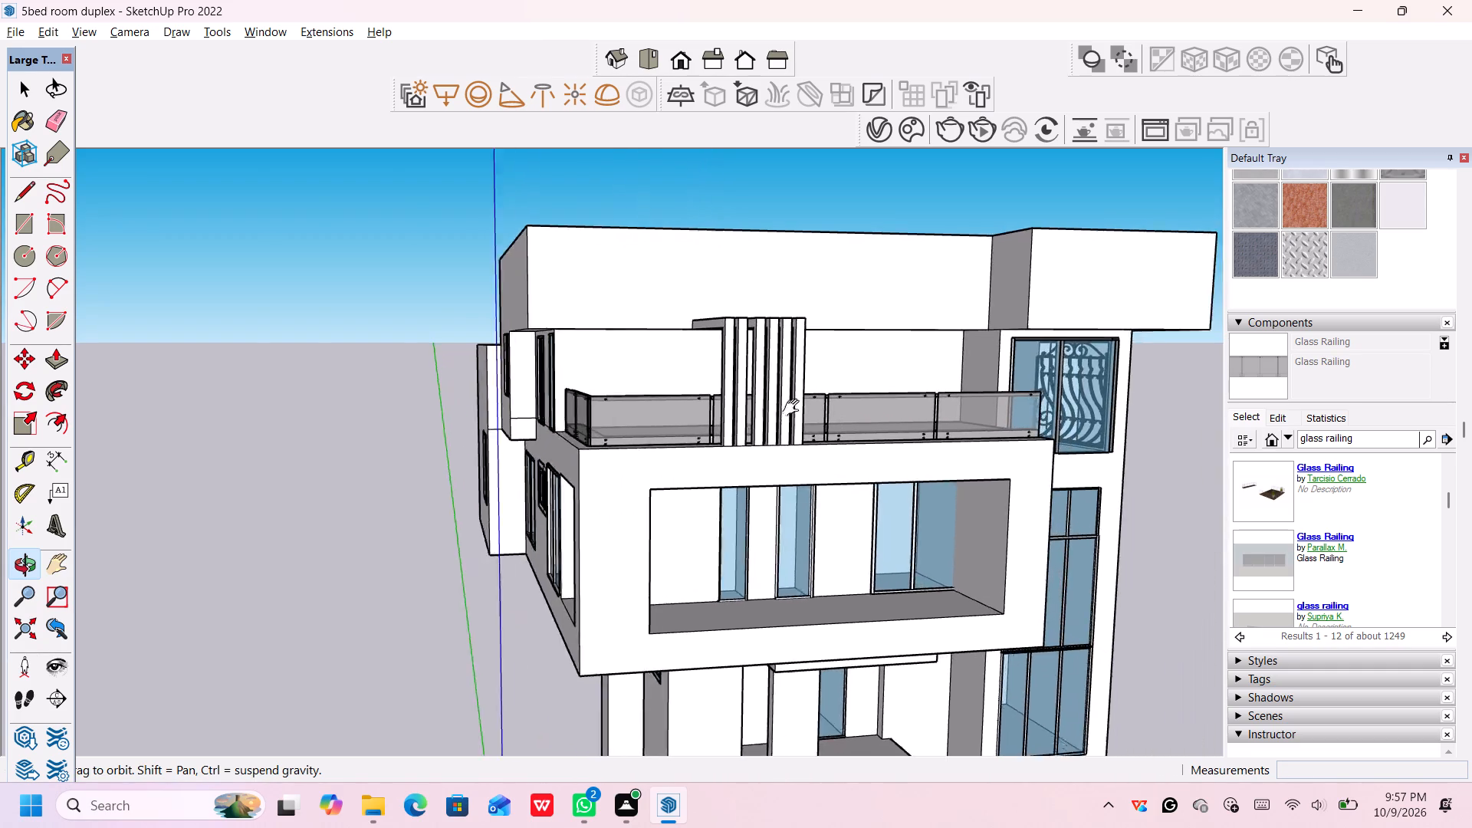
pyautogui.moveTo(794, 408); pyautogui.dragTo(661, 402, button='middle')
pyautogui.scroll(4, 703, 292)
pyautogui.moveTo(780, 338); pyautogui.dragTo(797, 356, button='middle')
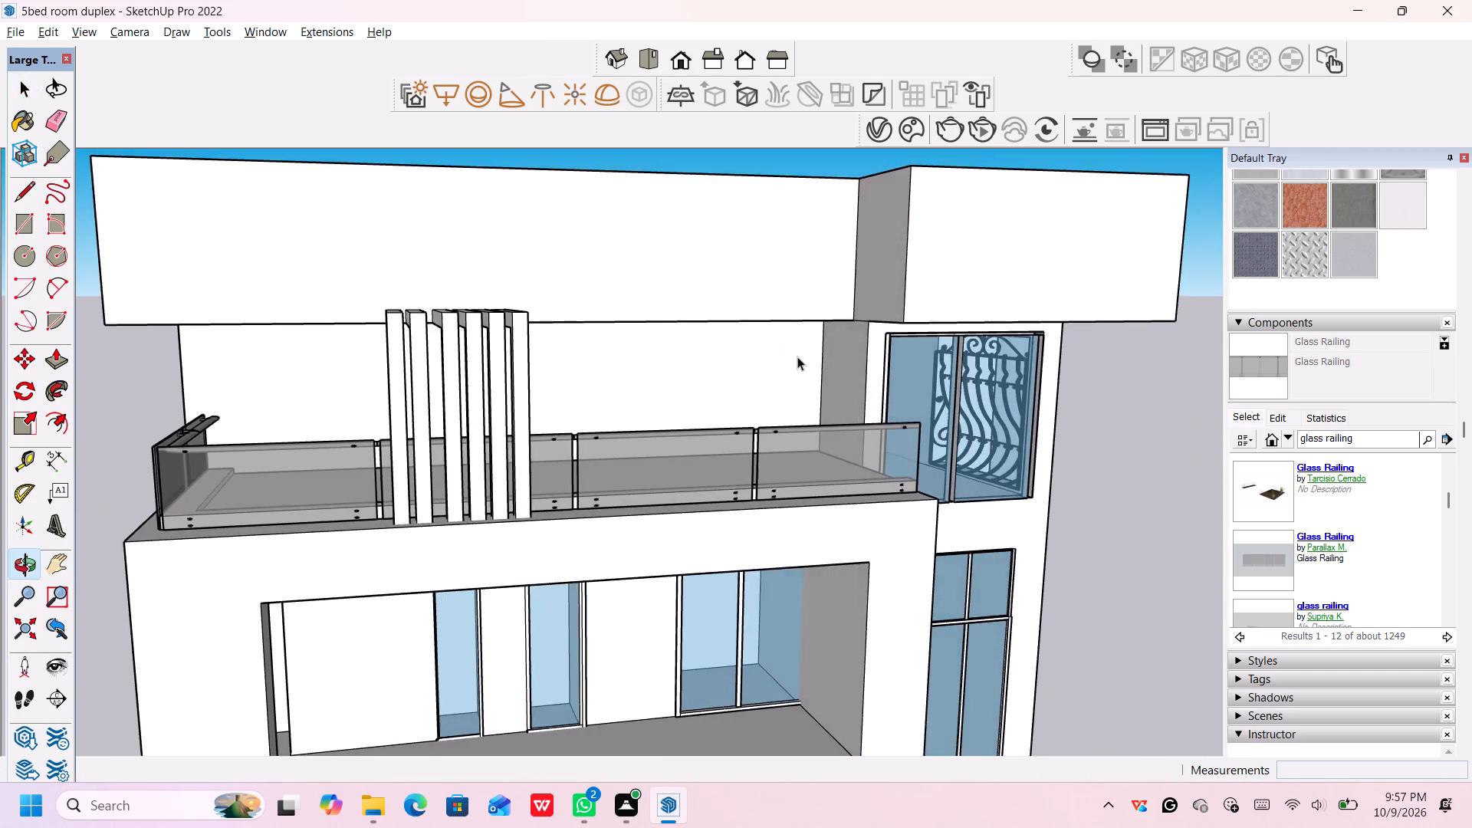
pyautogui.scroll(3, 797, 356)
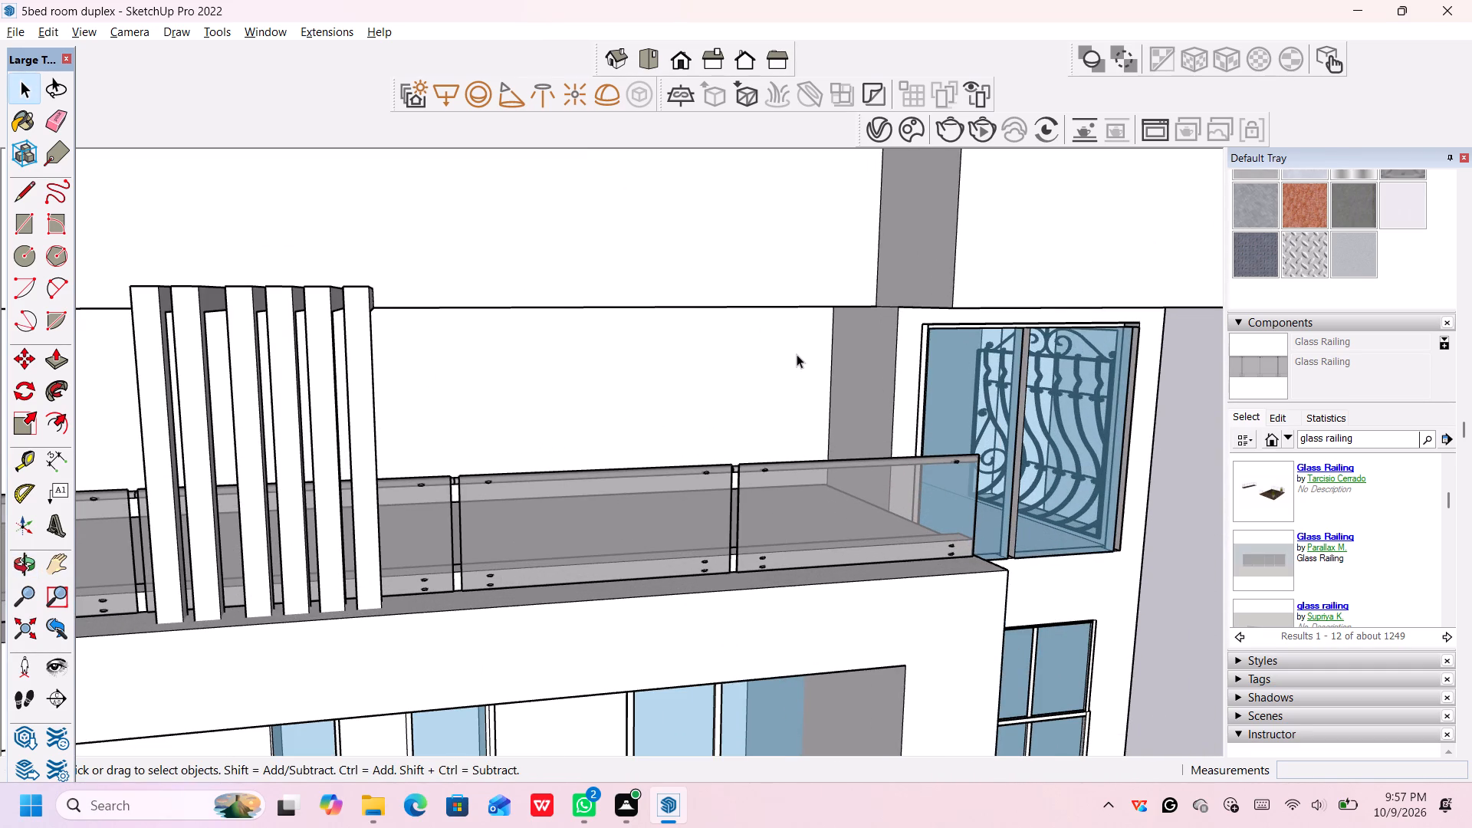
pyautogui.press('r')
pyautogui.click(879, 302)
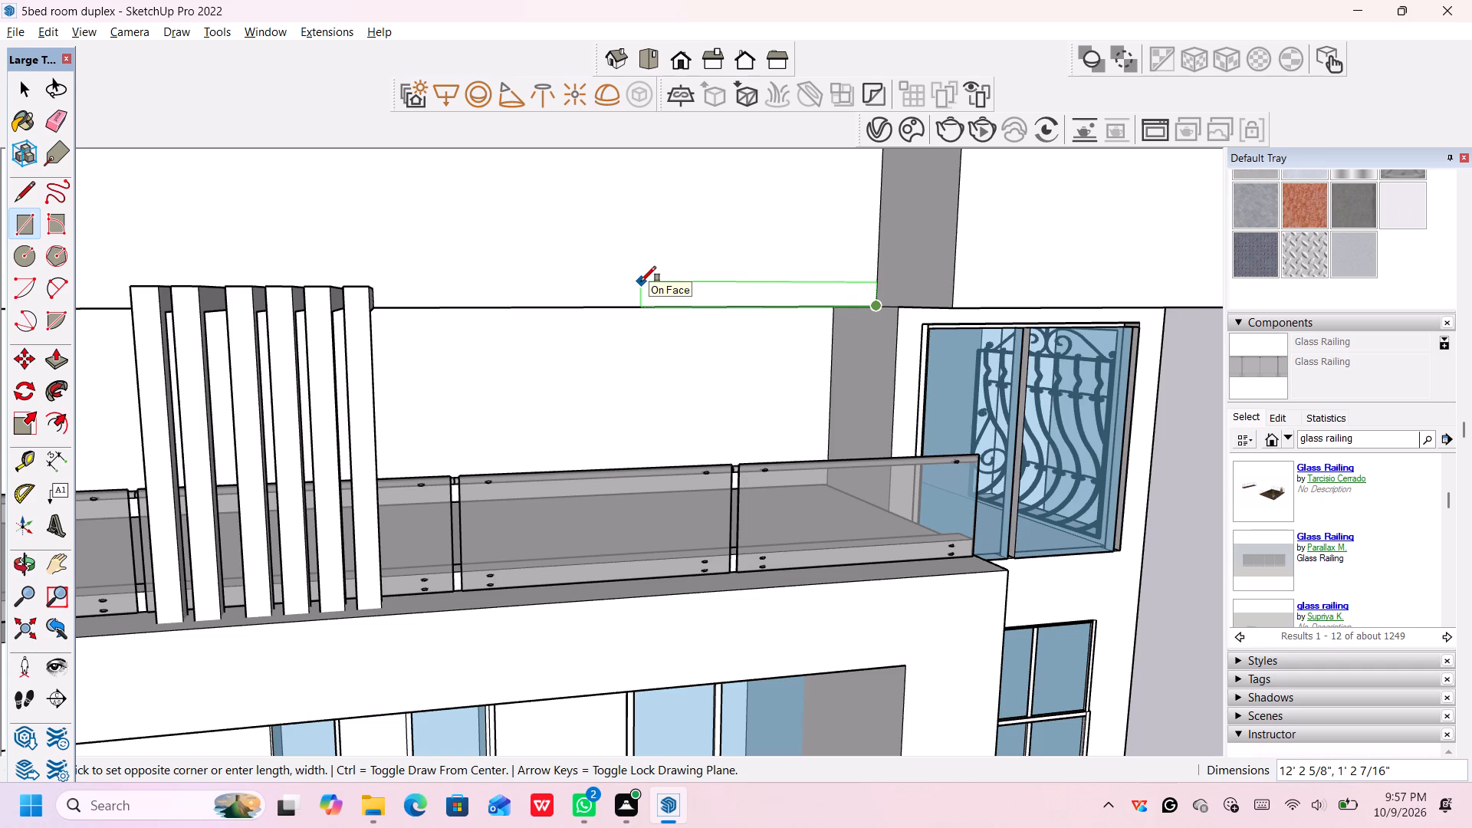
pyautogui.click(507, 281)
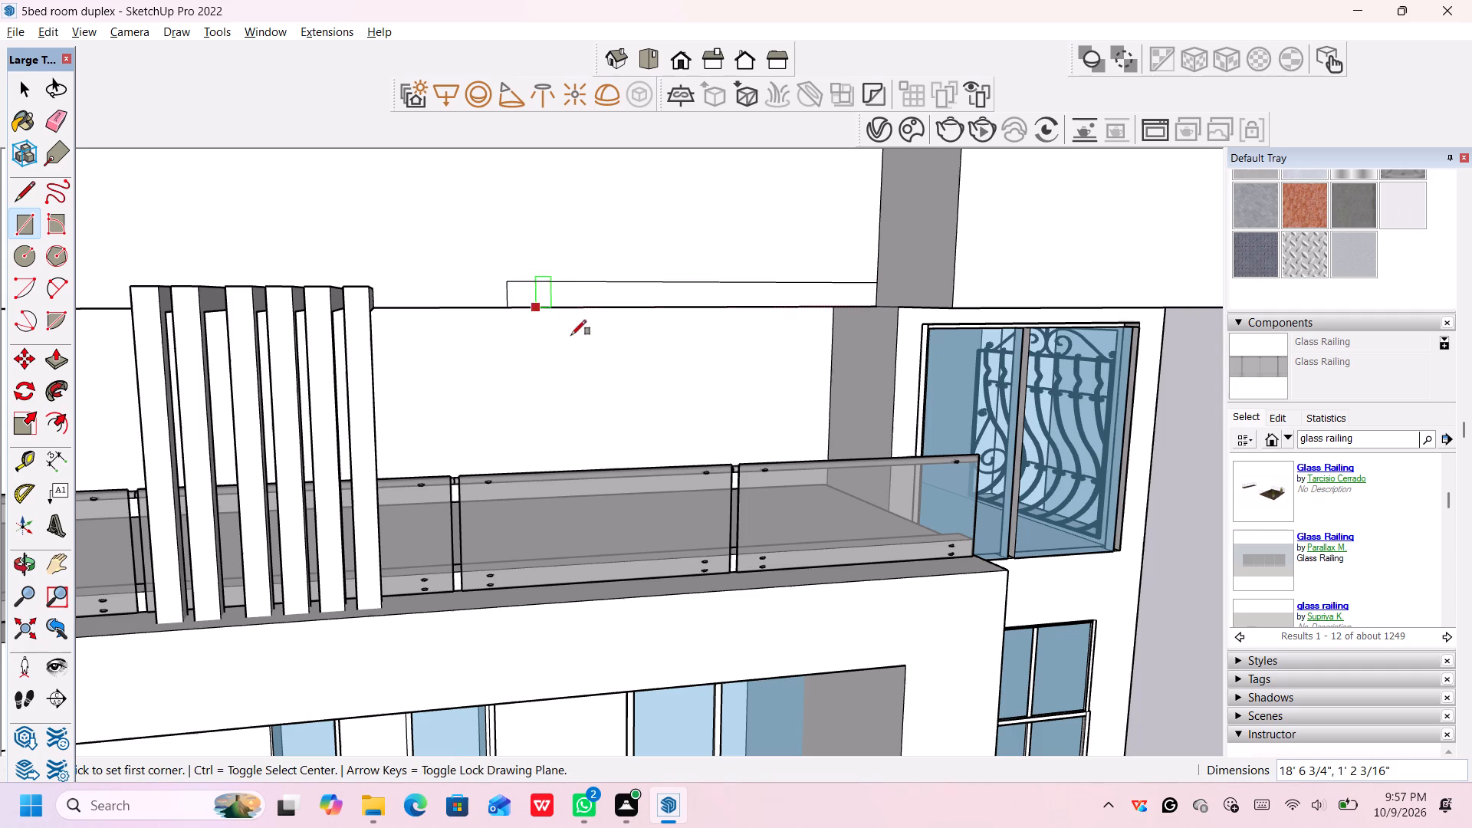
# Push/Pull the fascia rectangle outward 6' 9 5/16" to form a canopy slab flush with the projecting roof section.
pyautogui.click(53, 367)
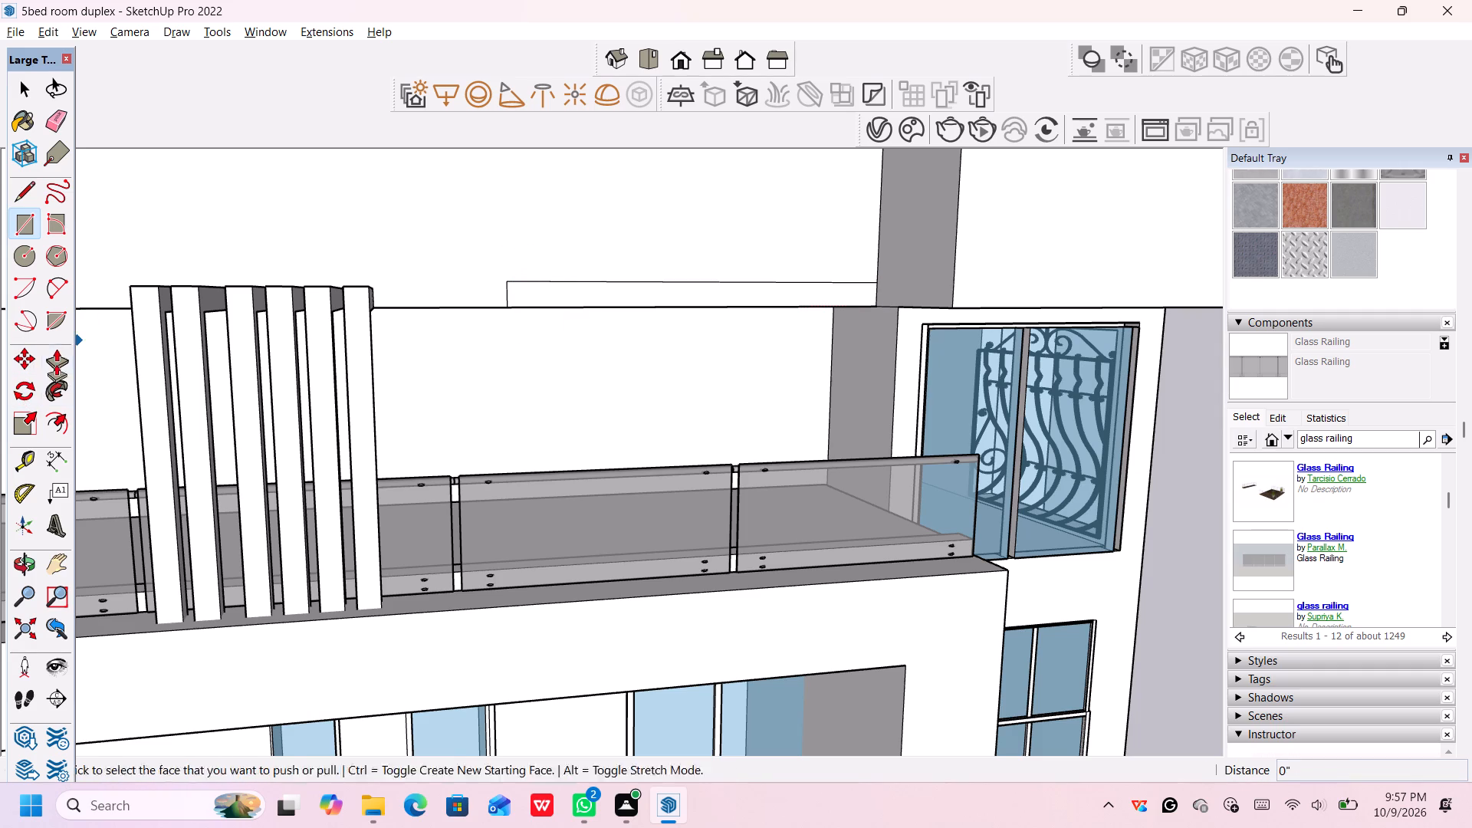
pyautogui.click(597, 294)
pyautogui.scroll(-2, 737, 335)
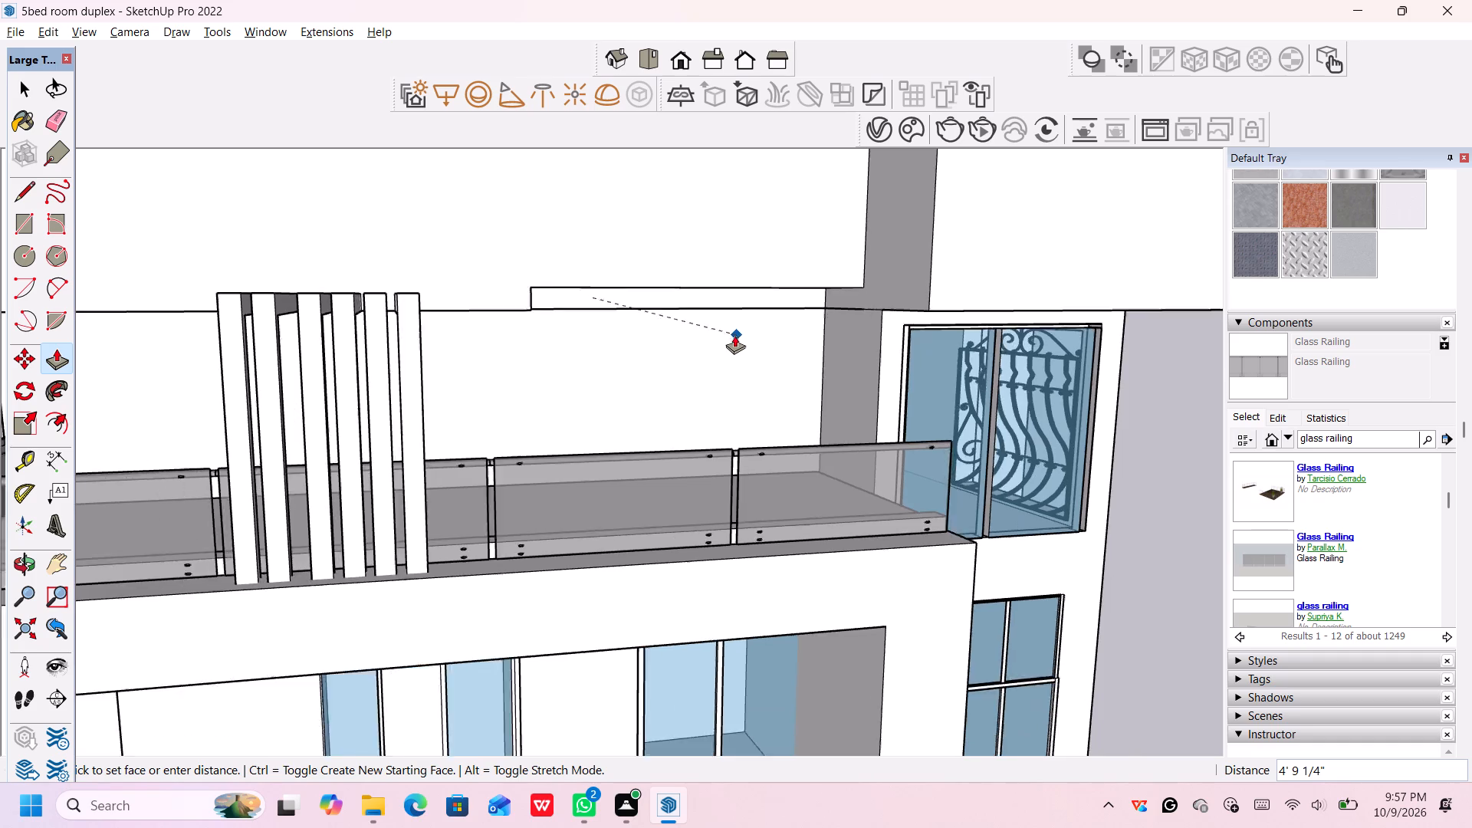
pyautogui.scroll(-3, 734, 335)
pyautogui.moveTo(635, 361); pyautogui.dragTo(798, 416, button='middle')
pyautogui.moveTo(798, 410); pyautogui.dragTo(902, 436, button='middle')
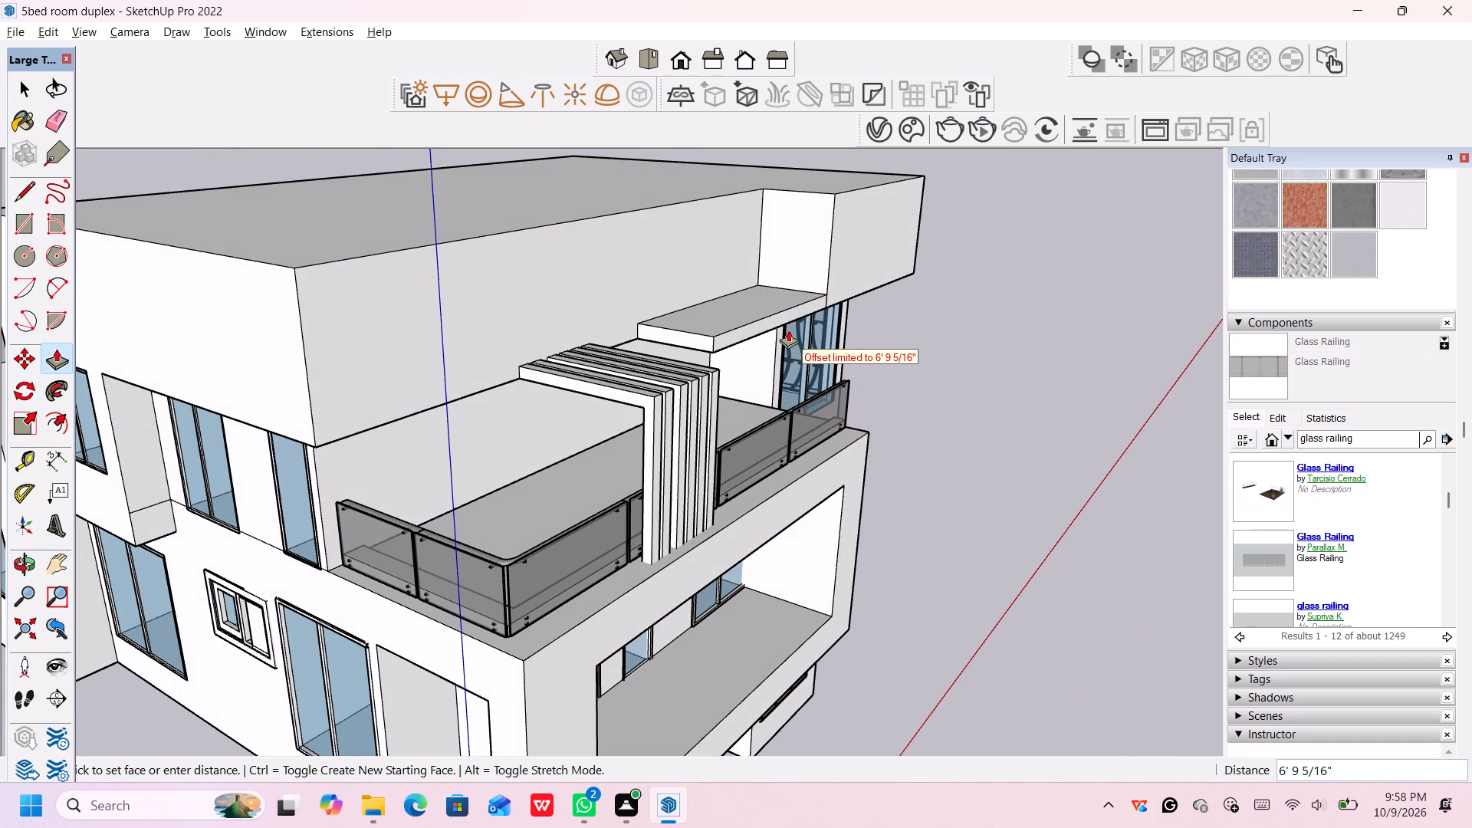
pyautogui.scroll(2, 750, 316)
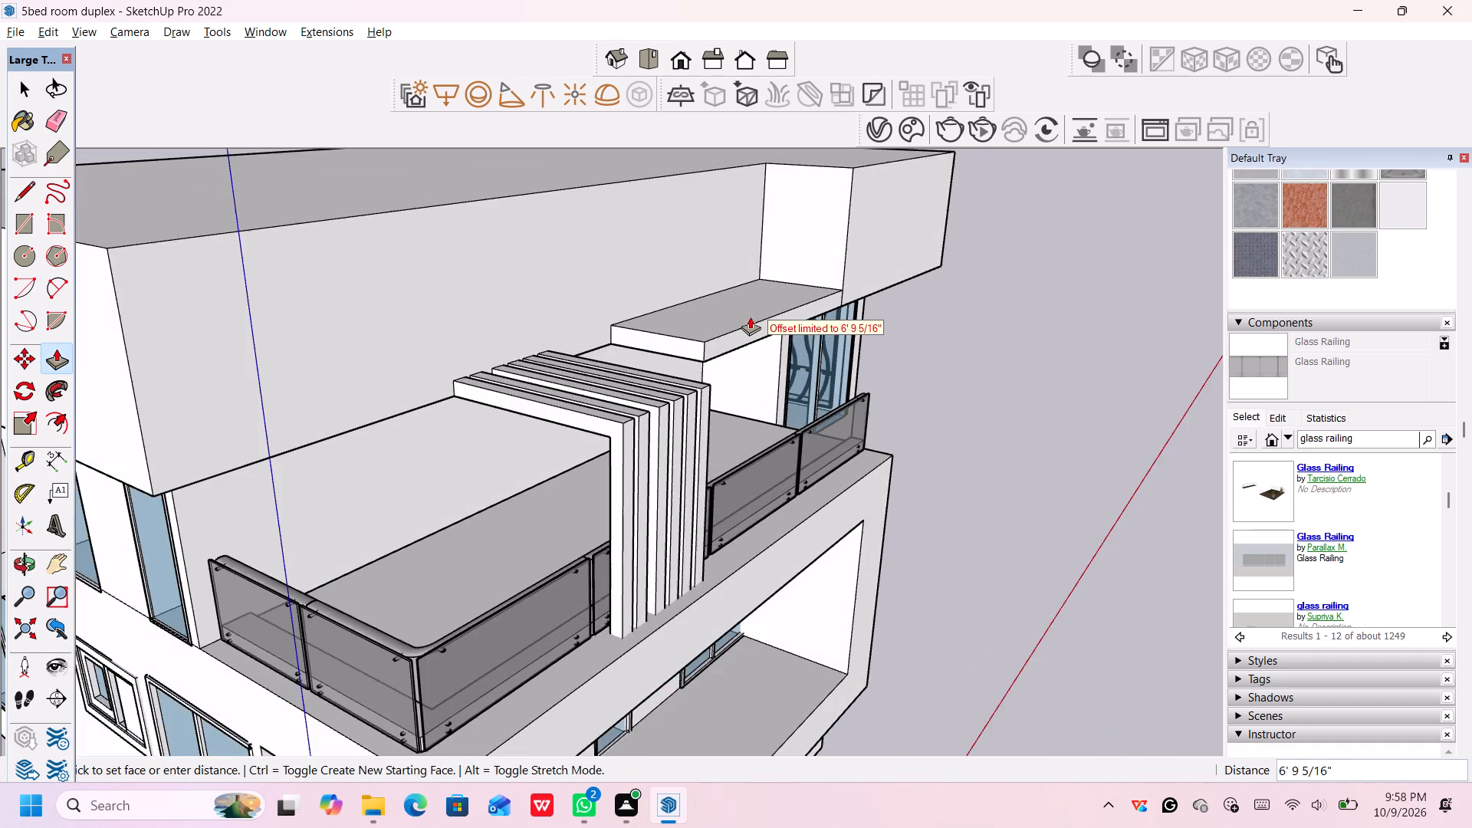
pyautogui.scroll(5, 750, 317)
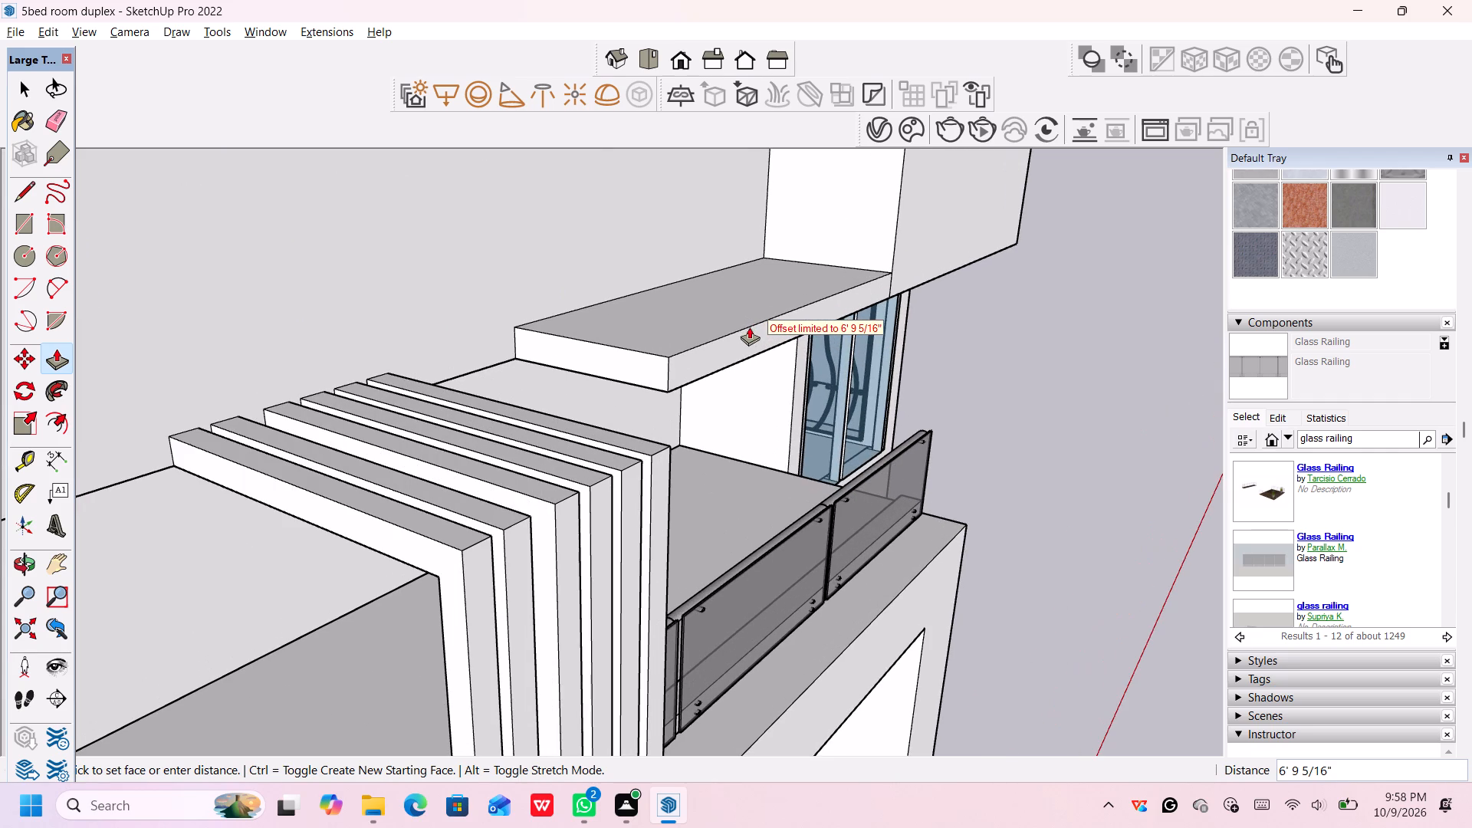
pyautogui.click(745, 325)
pyautogui.scroll(-1, 764, 316)
pyautogui.moveTo(763, 317); pyautogui.dragTo(738, 418, button='middle')
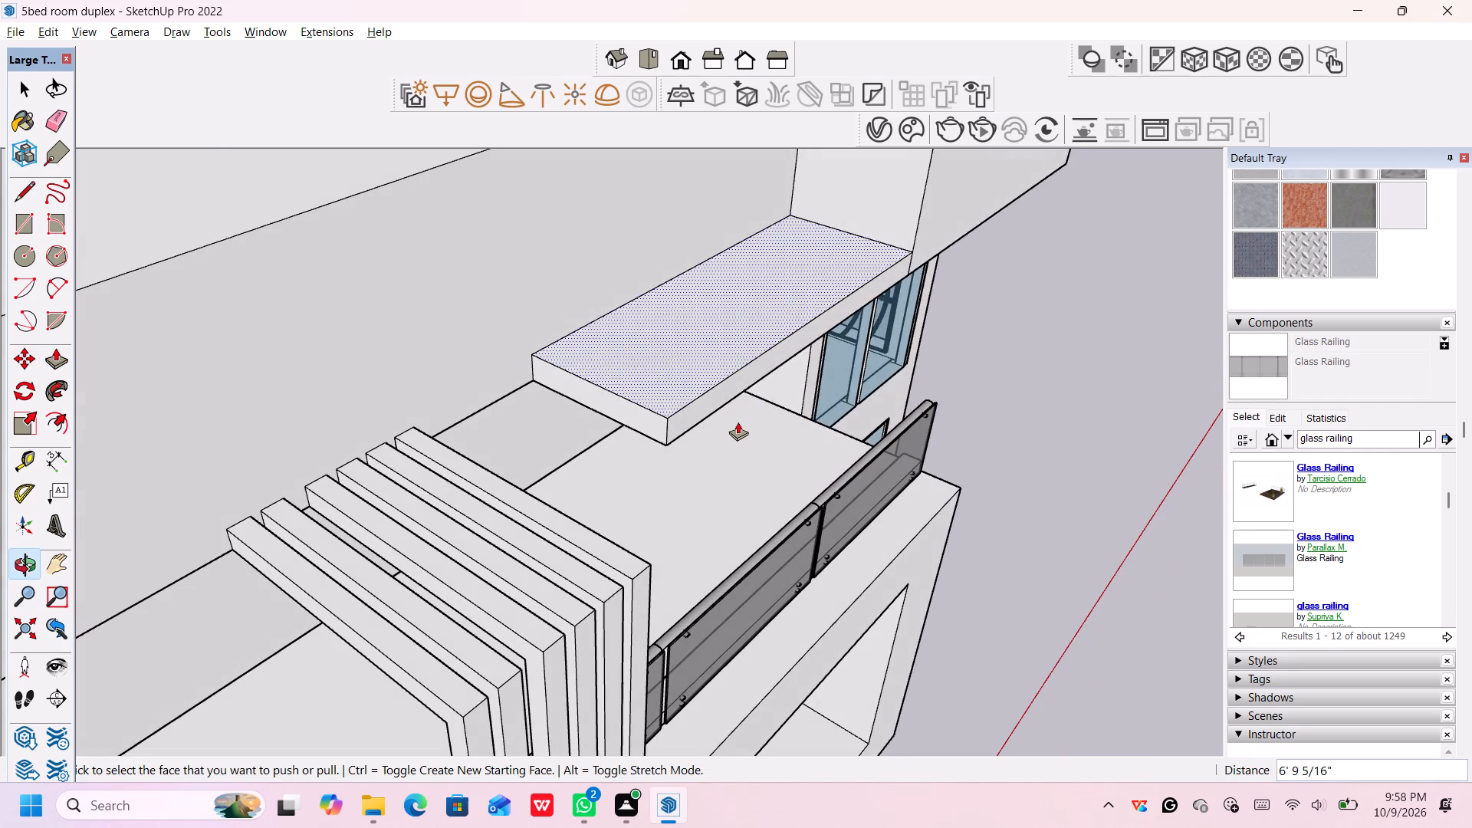
pyautogui.press('space')
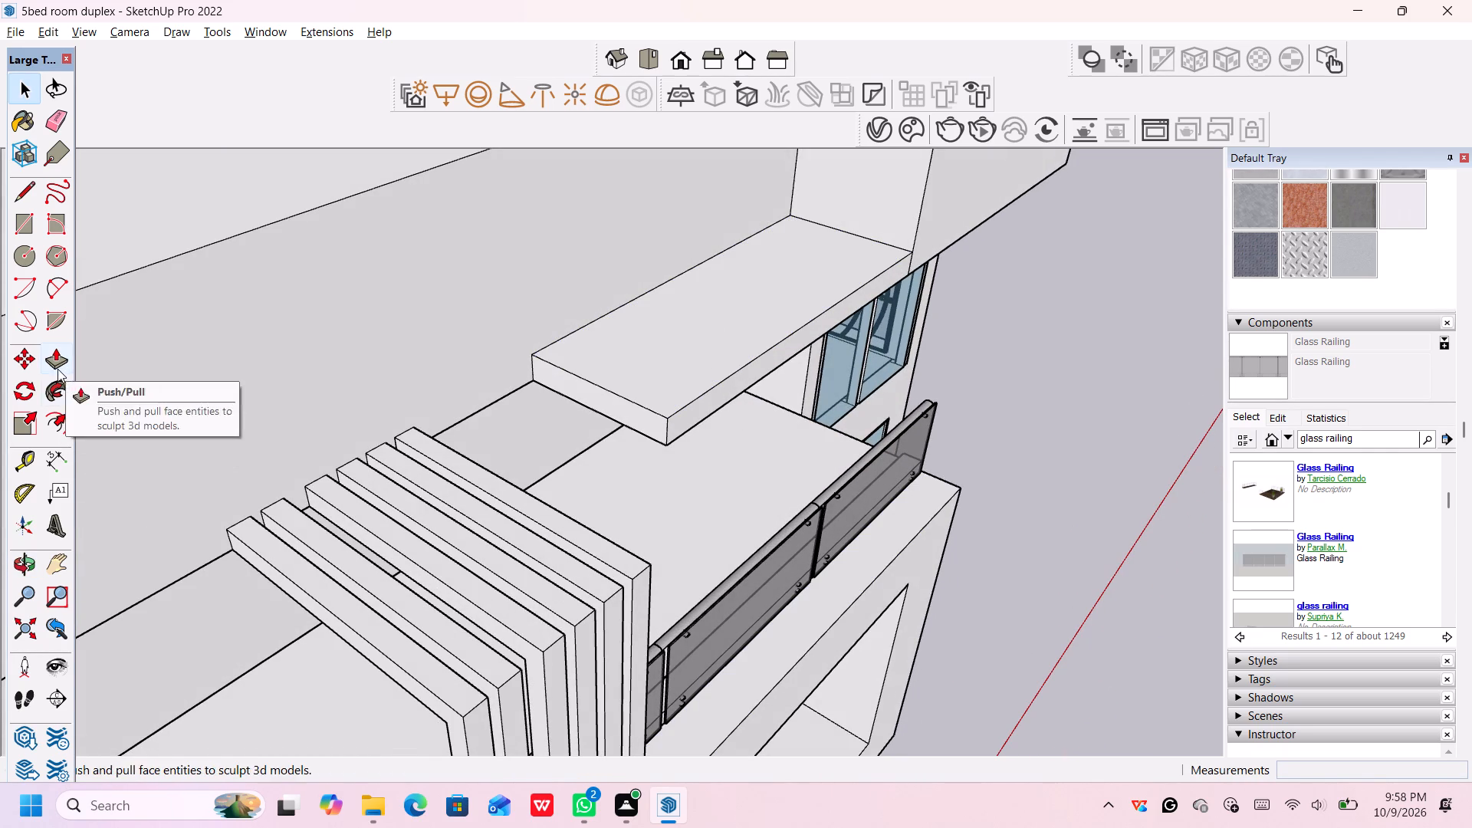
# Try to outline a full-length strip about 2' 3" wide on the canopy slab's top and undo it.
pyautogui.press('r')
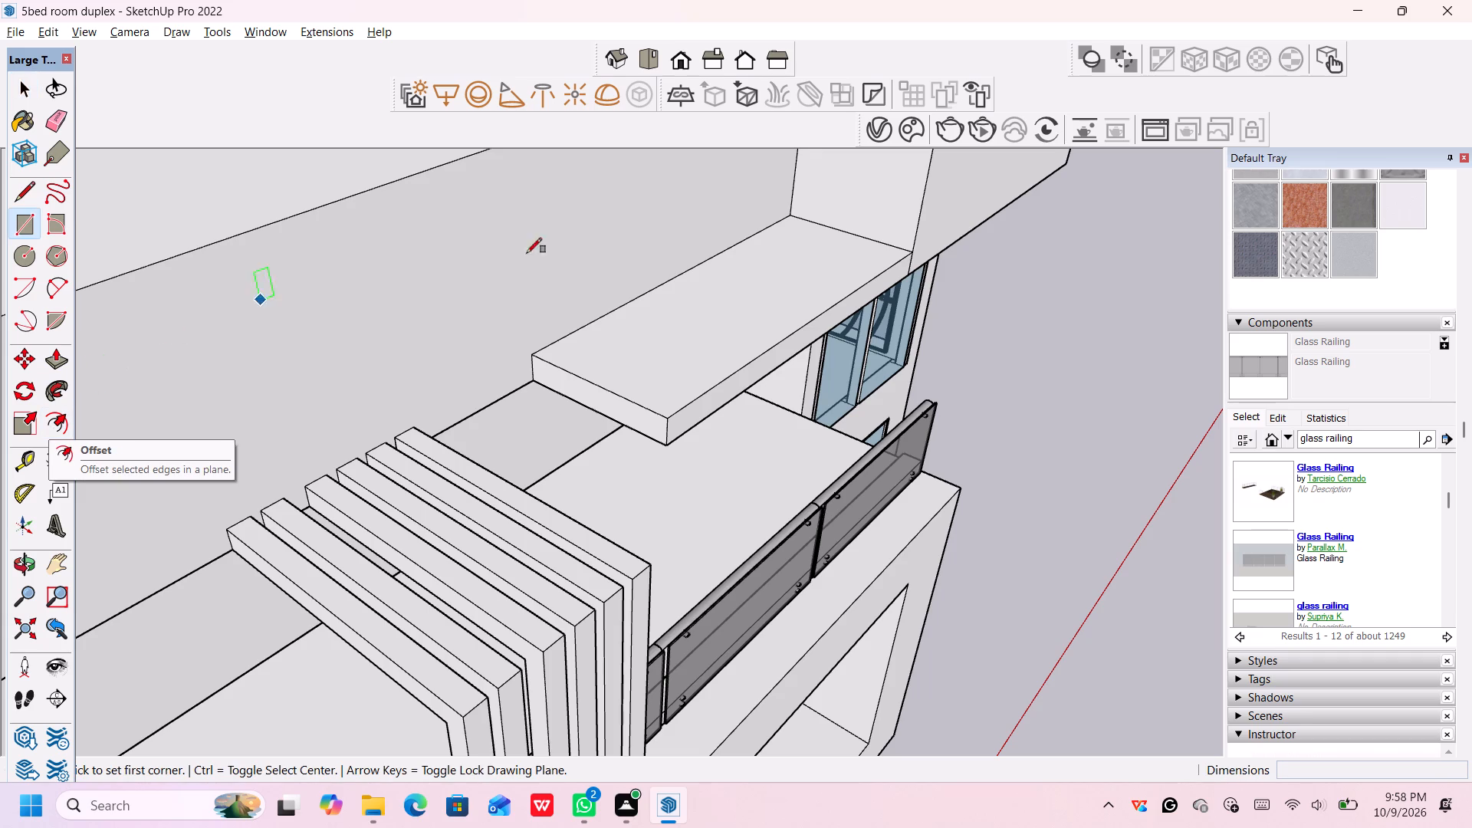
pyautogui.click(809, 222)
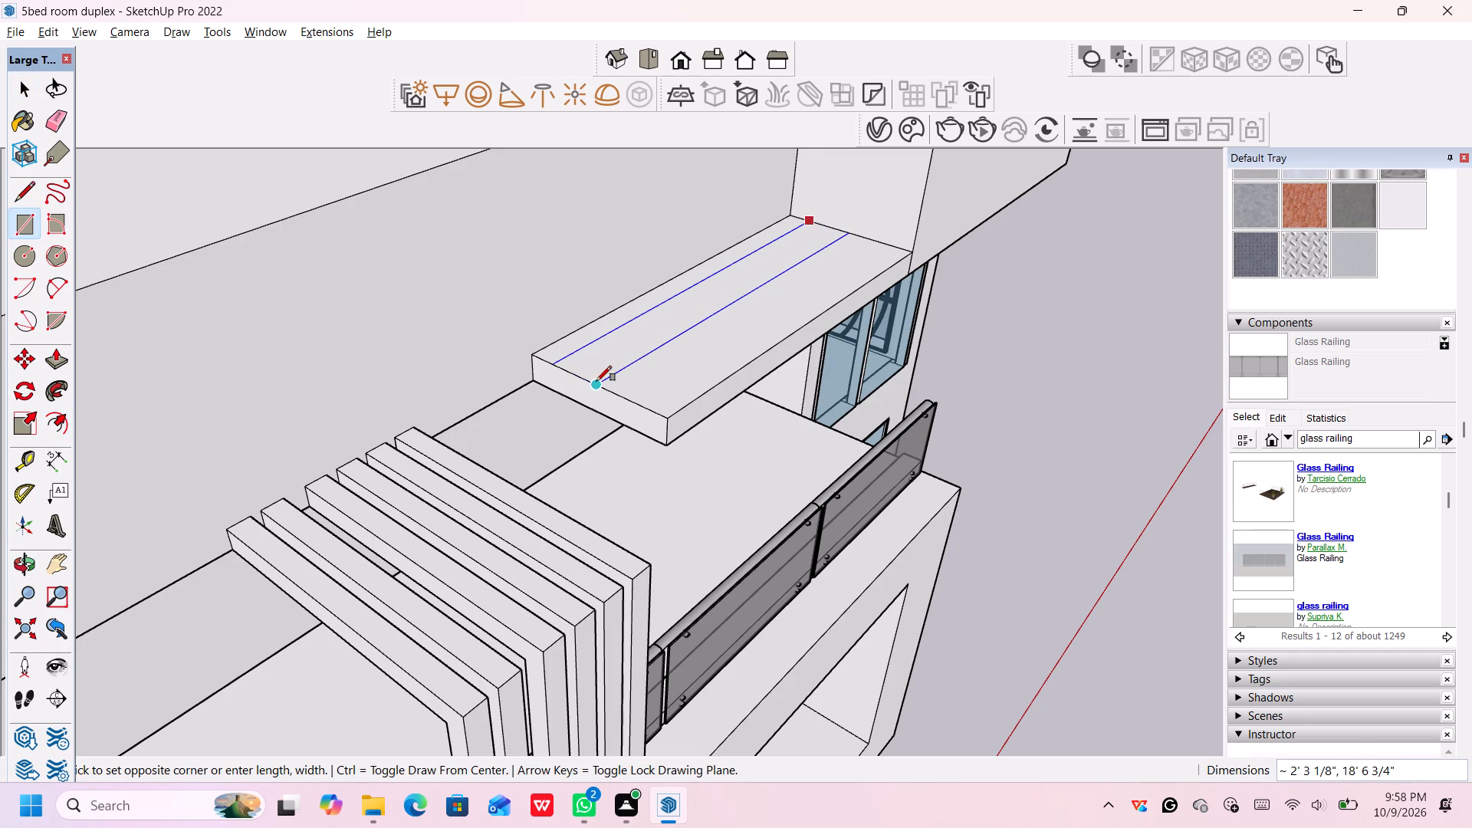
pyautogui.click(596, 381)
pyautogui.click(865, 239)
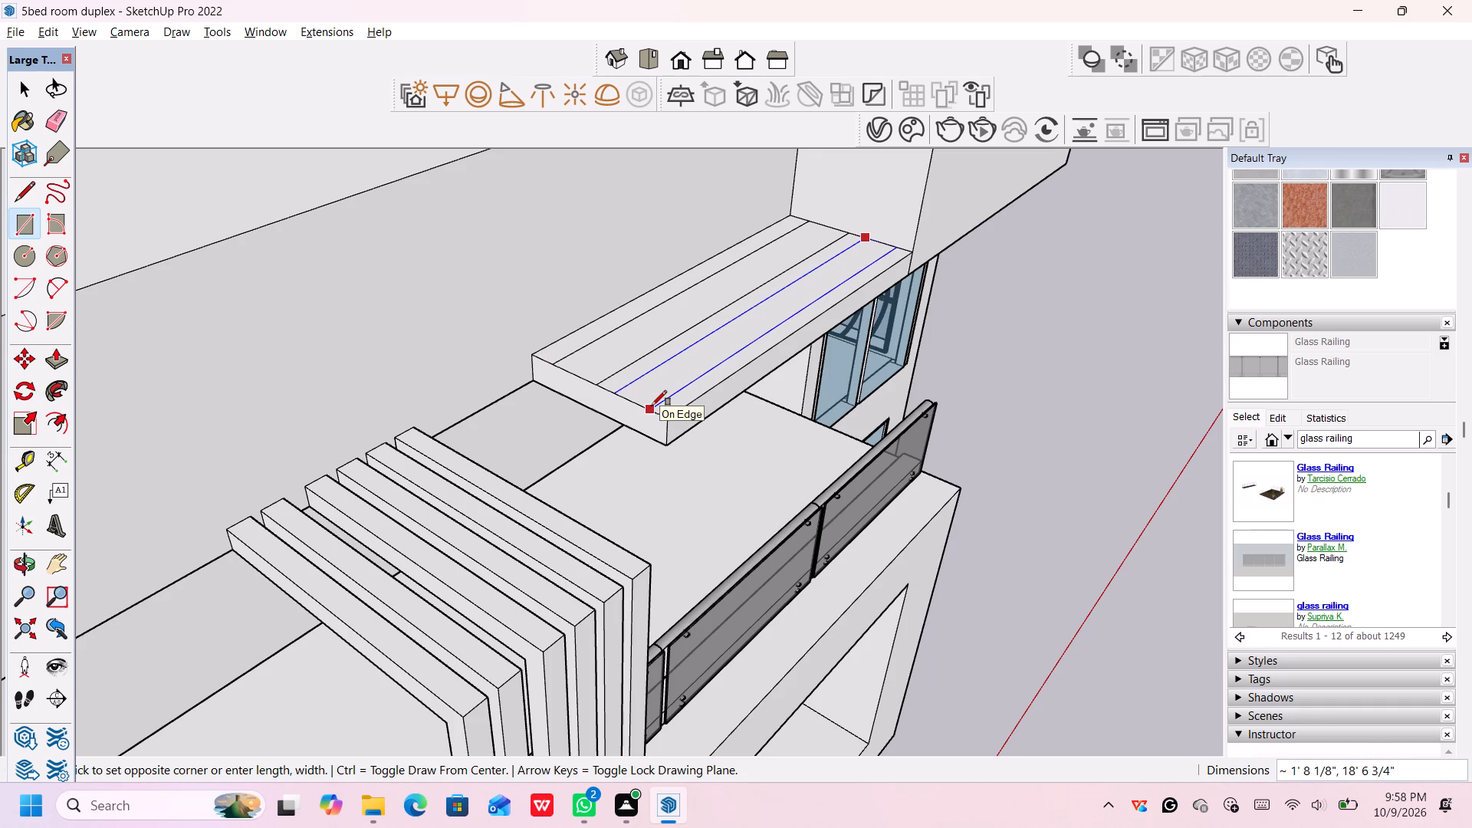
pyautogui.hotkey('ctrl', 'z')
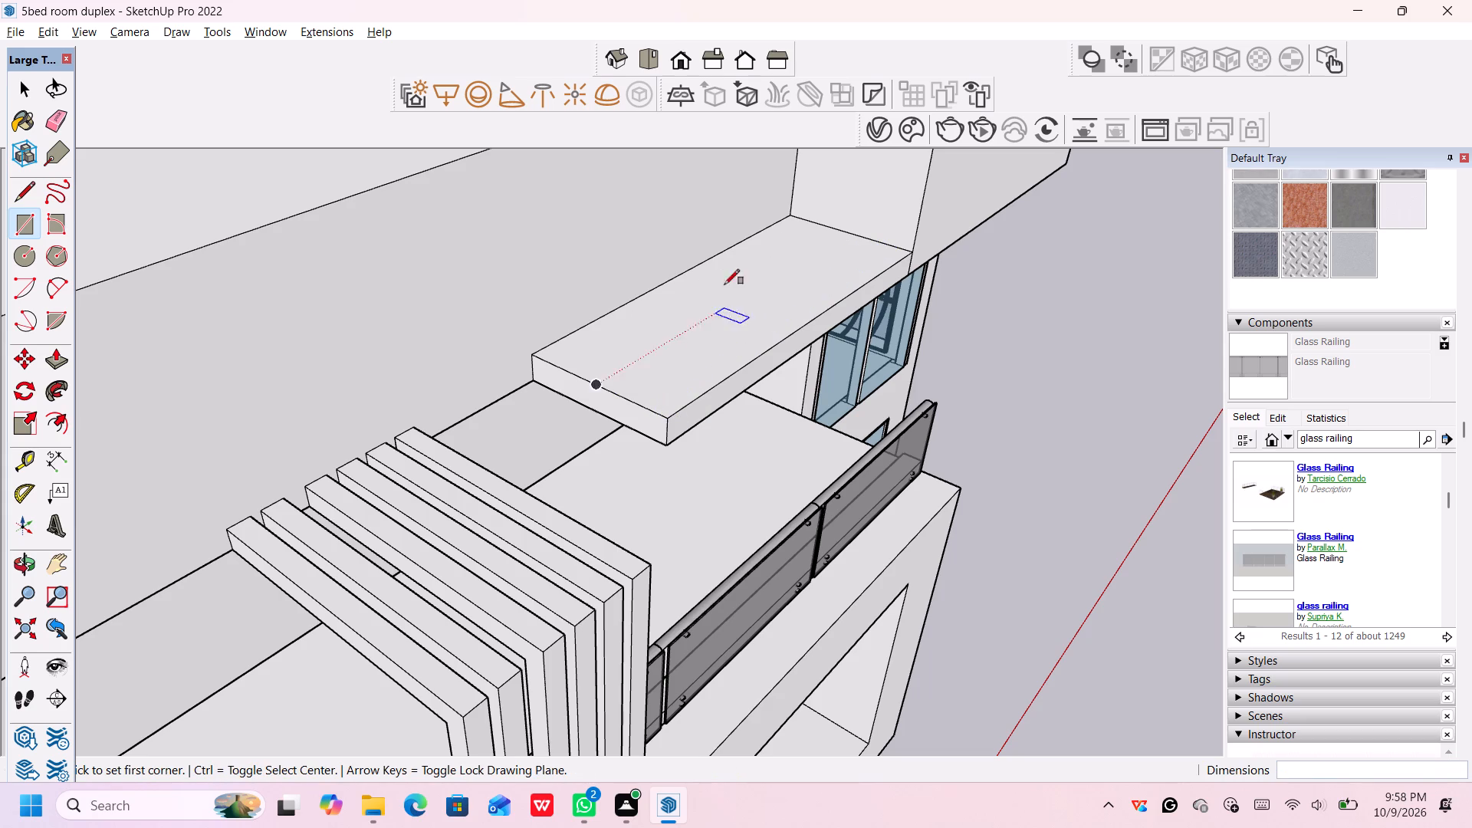
# Draw two parallel rectangles on the canopy slab's top, about 1' 10 1/2" by 16' 11 1/2" and 2' 1/16" by 16' 11 3/8".
pyautogui.click(802, 225)
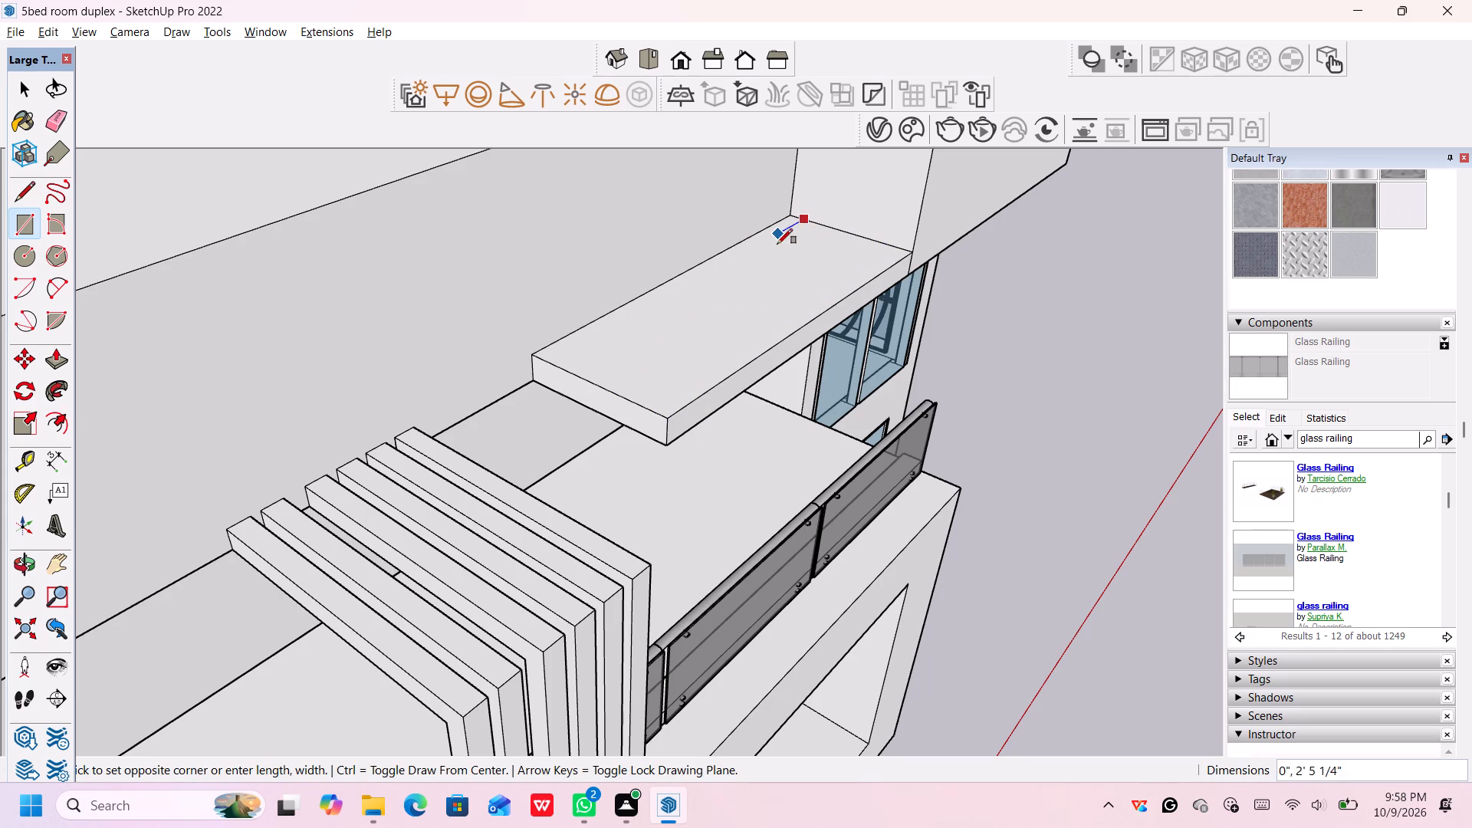
pyautogui.click(610, 362)
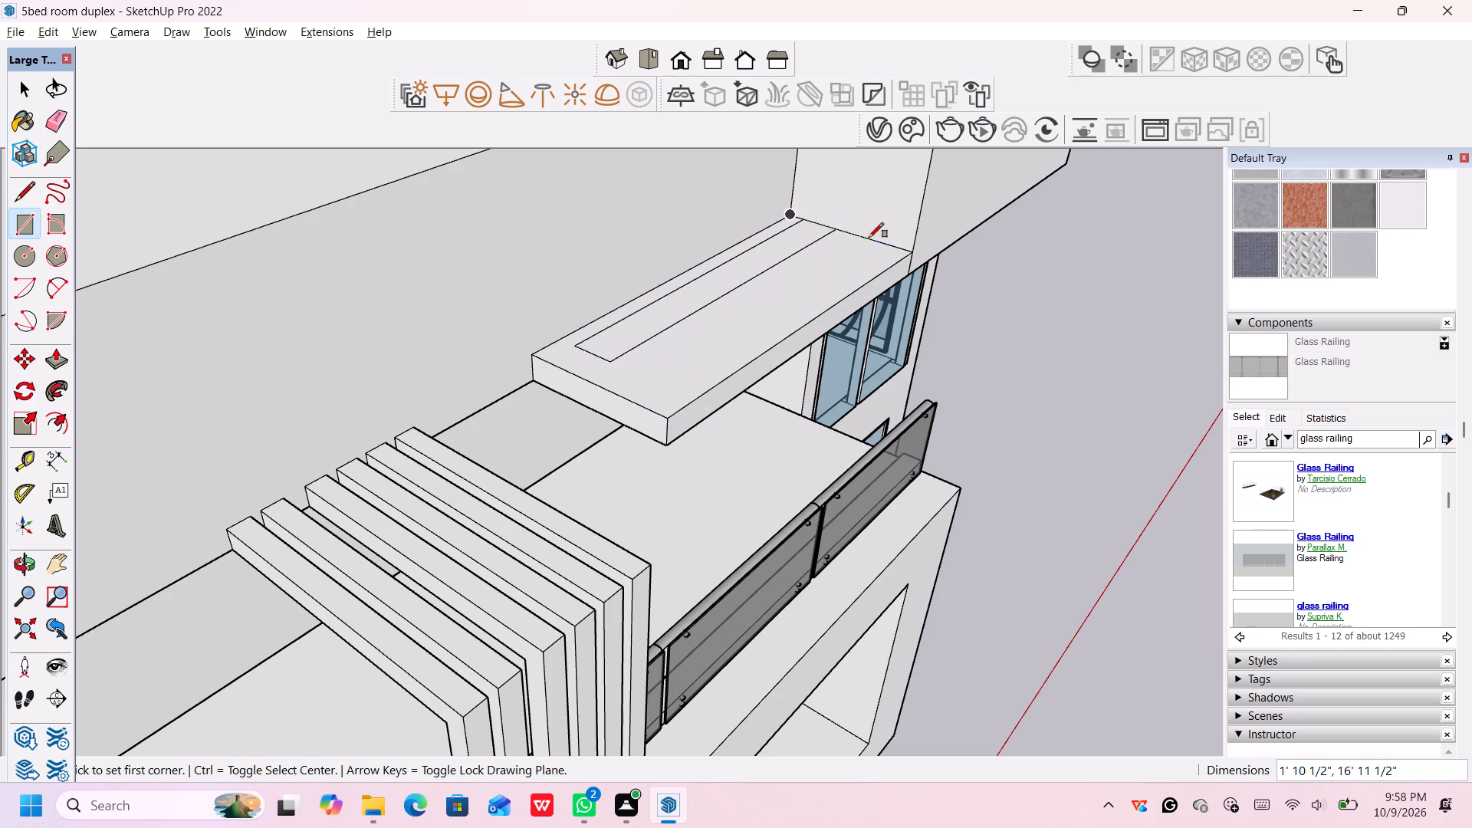
pyautogui.click(855, 236)
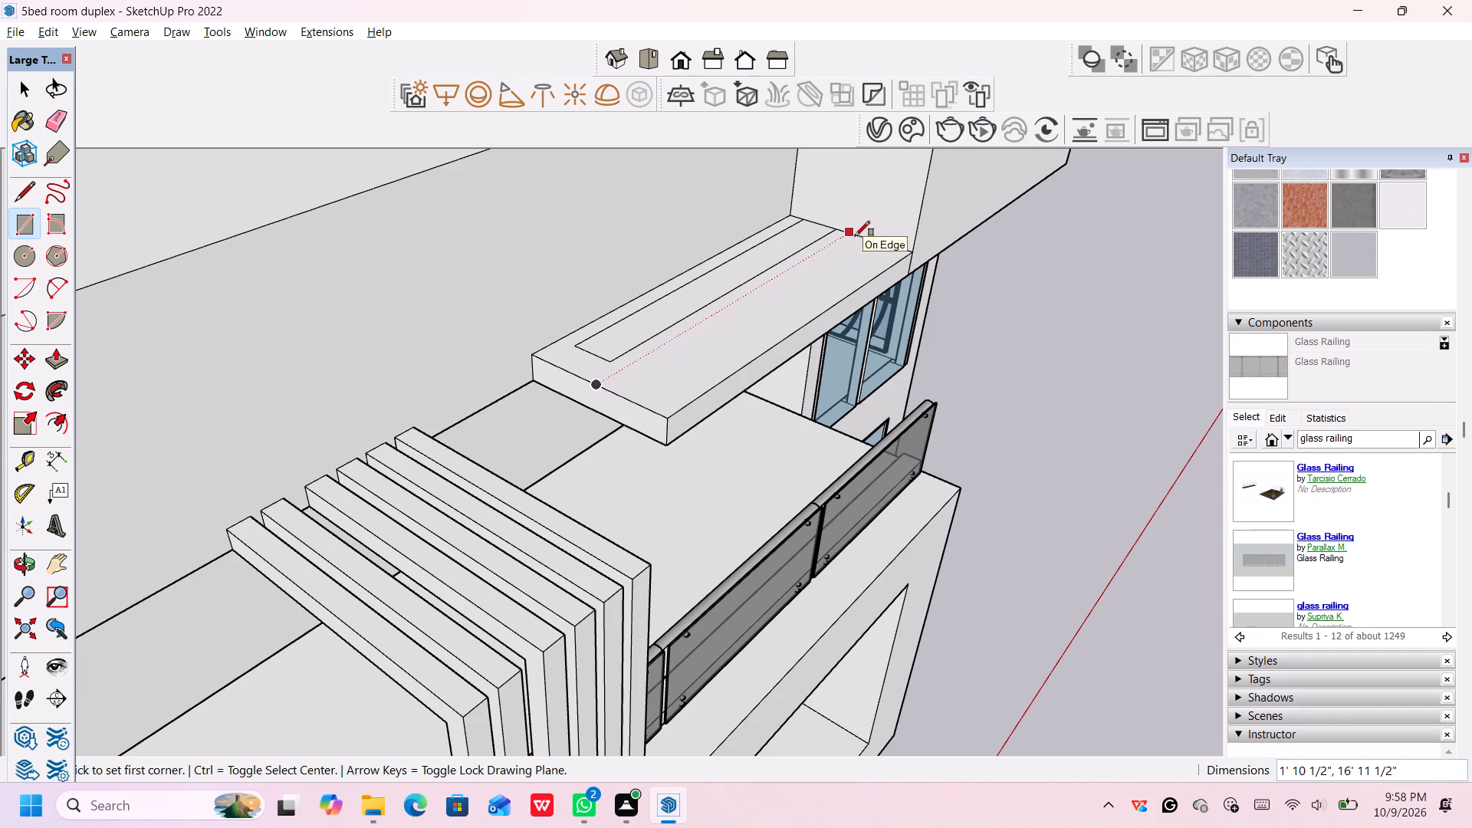
pyautogui.click(665, 386)
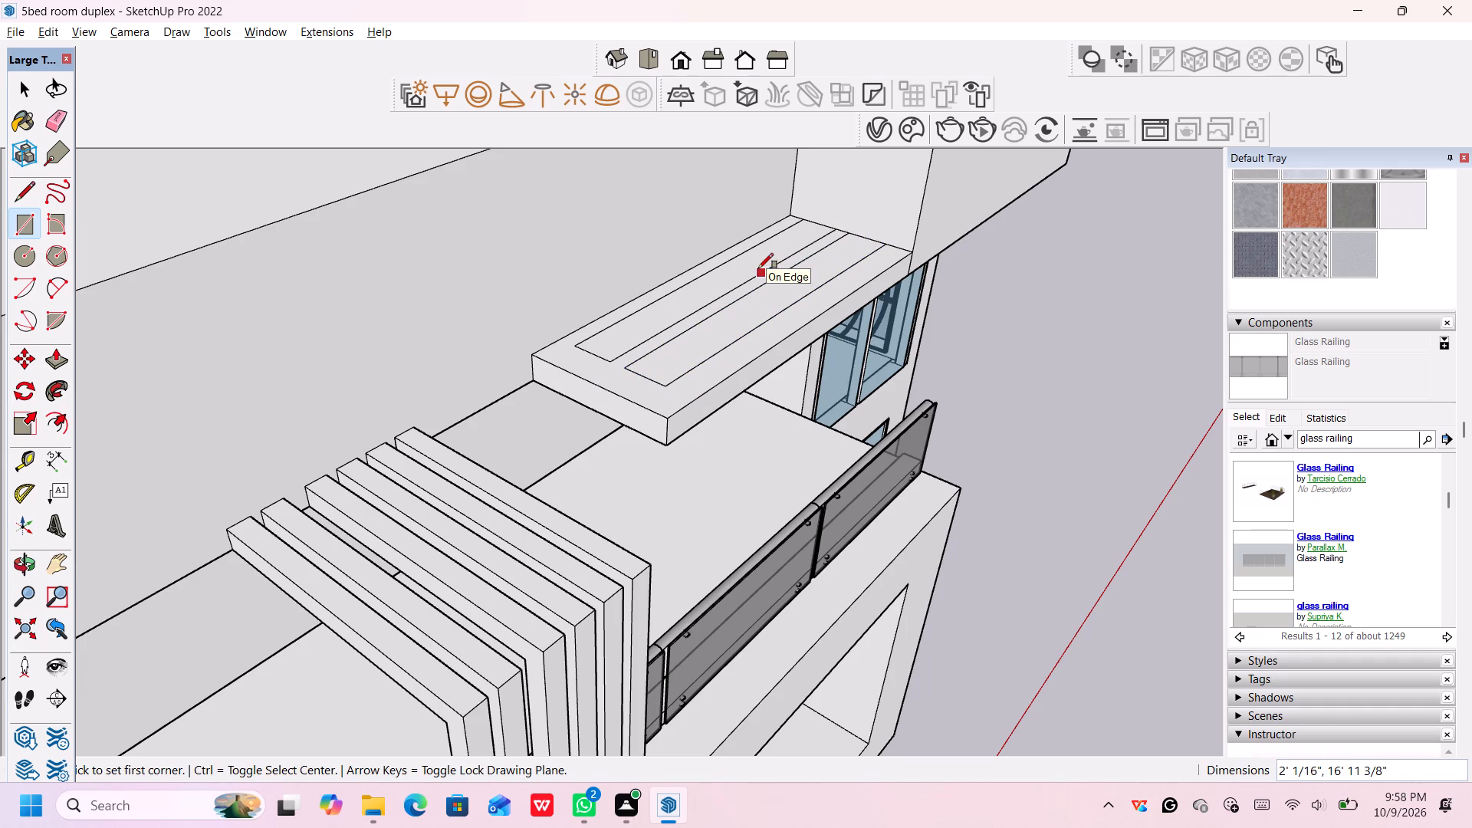
pyautogui.press('space')
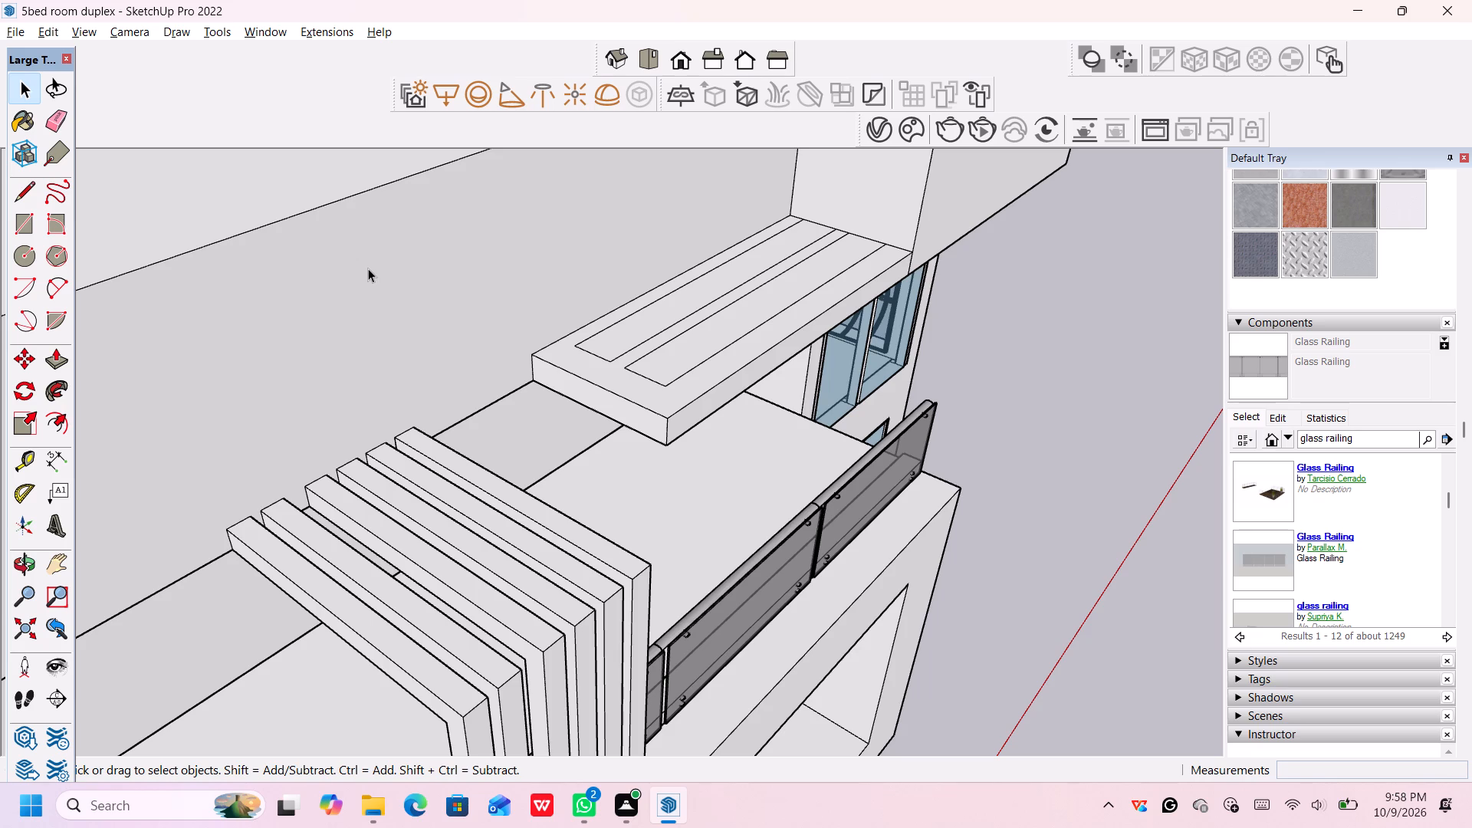
# Push both rectangles 1' 2 3/16" down through the canopy slab to cut two long openings.
pyautogui.click(51, 358)
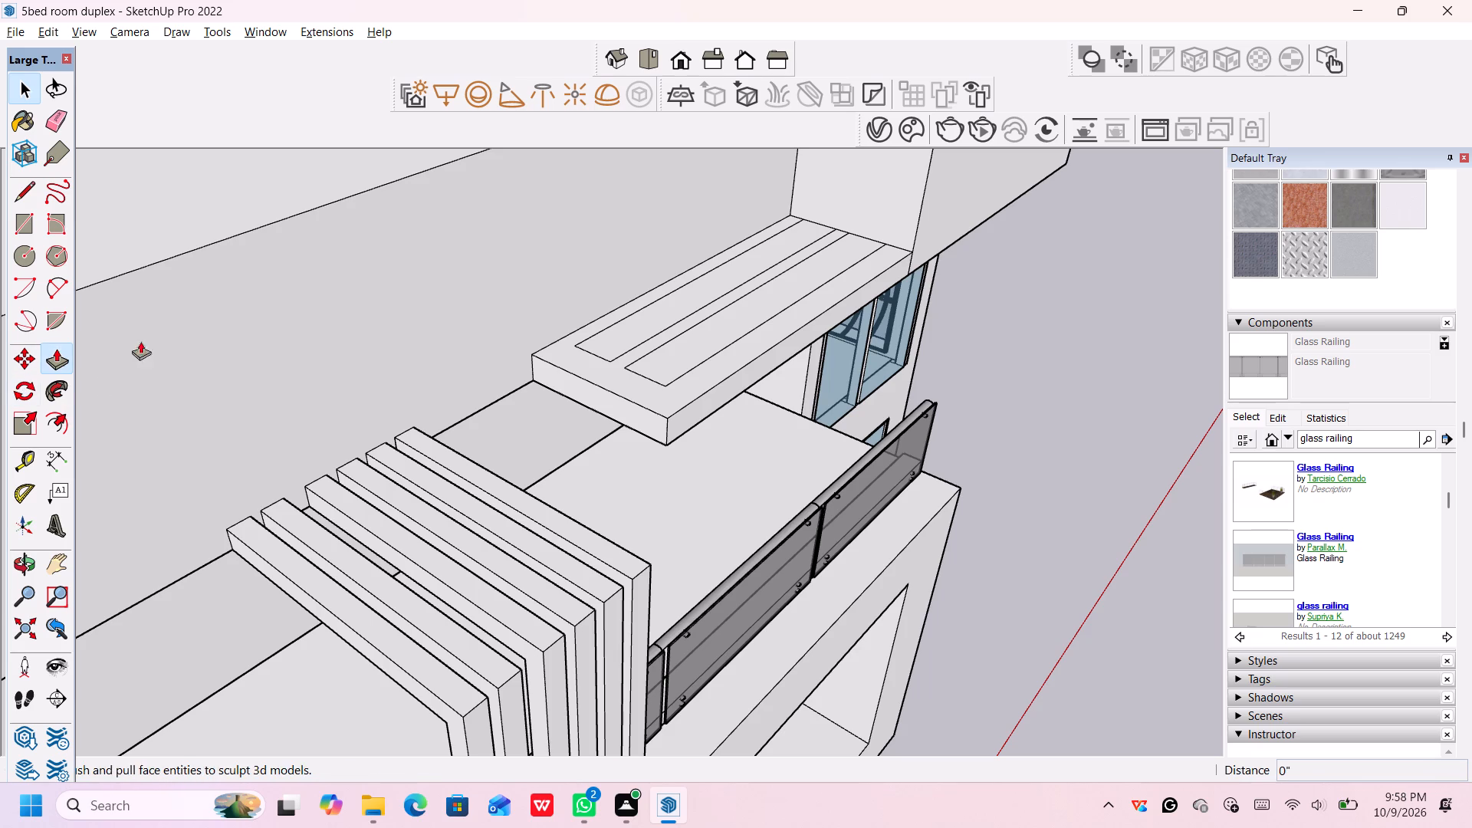
pyautogui.click(637, 321)
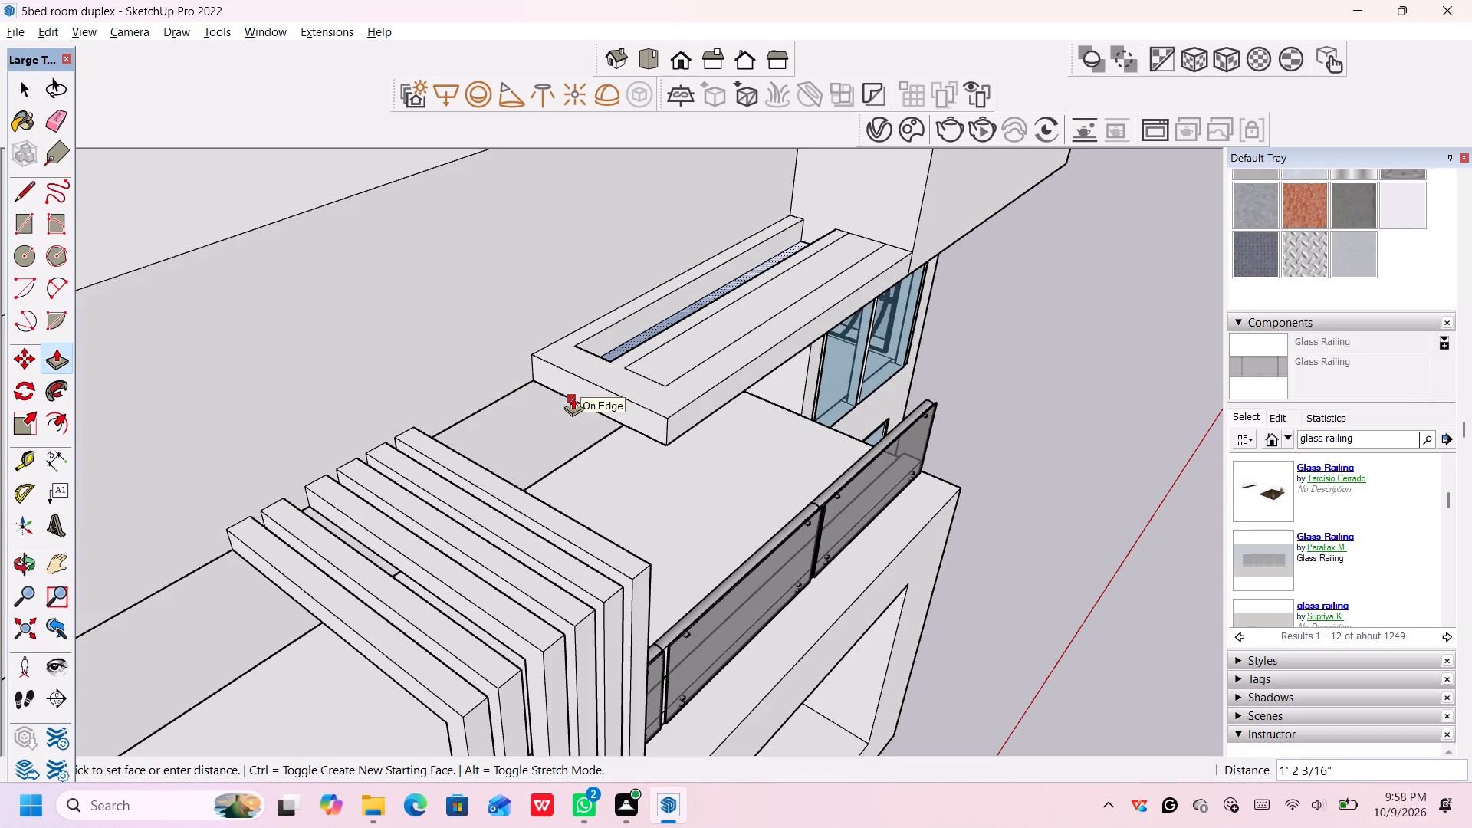
pyautogui.click(573, 397)
pyautogui.click(705, 336)
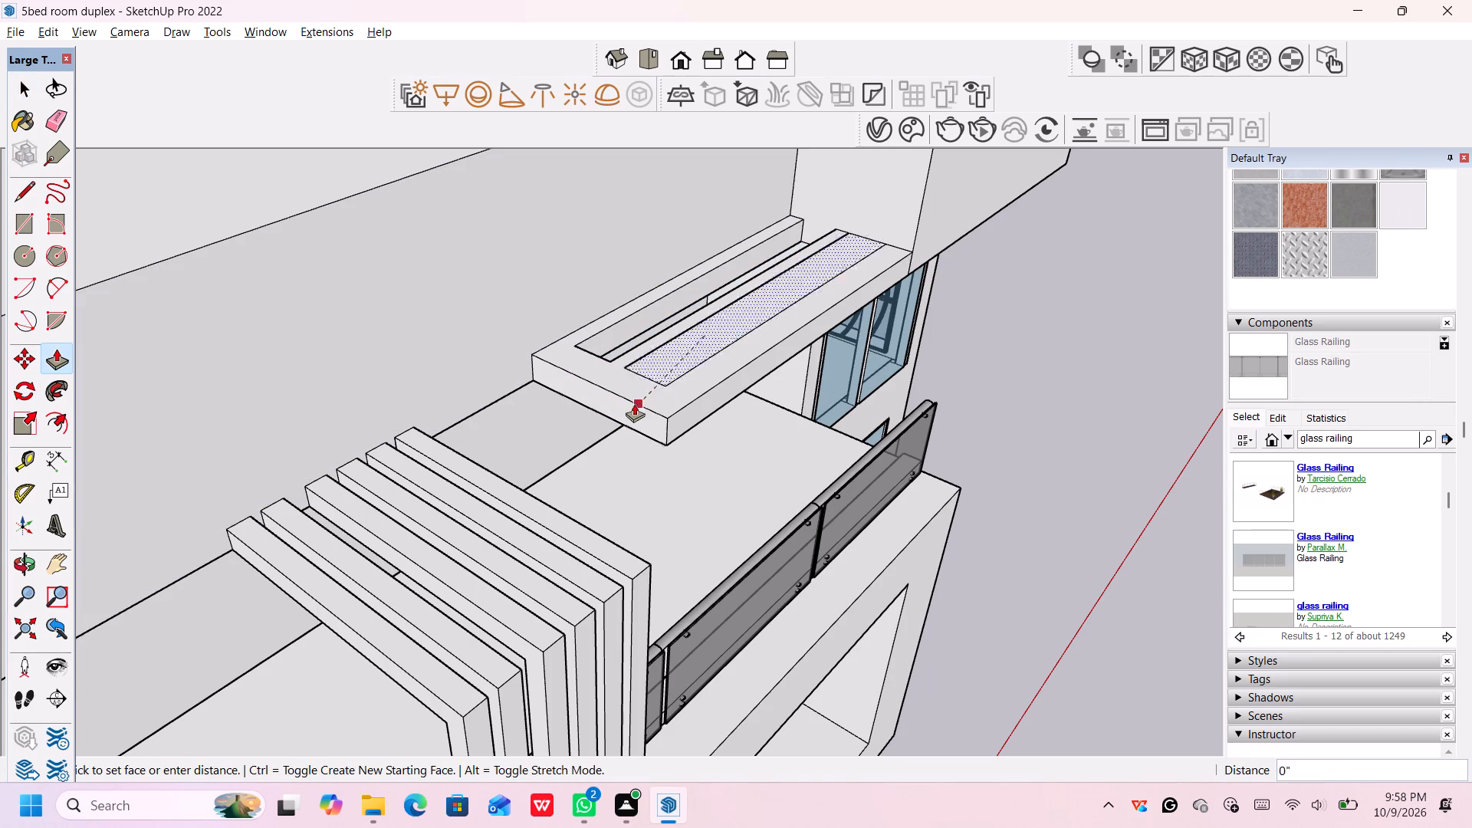
pyautogui.click(628, 422)
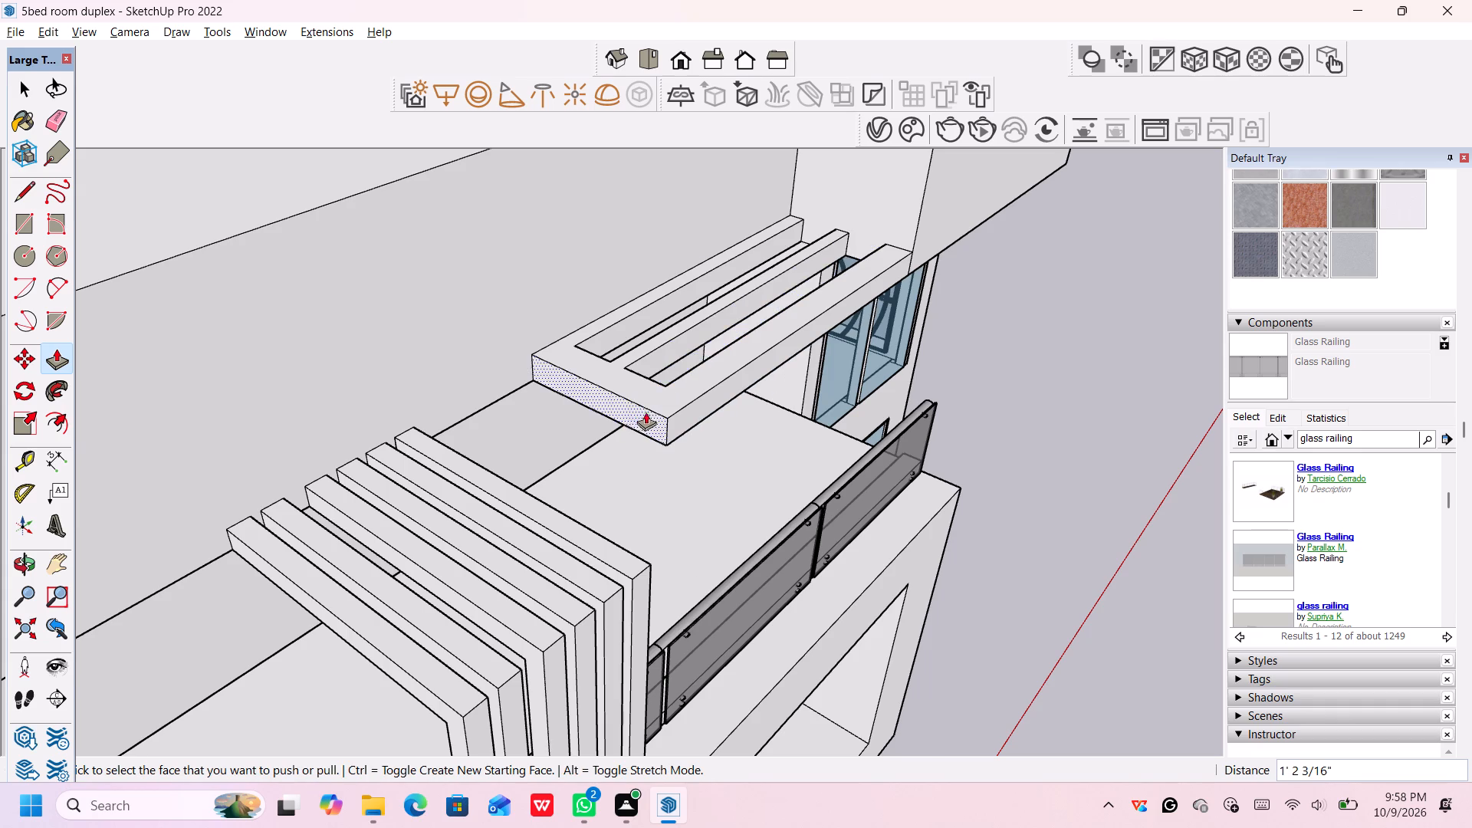
pyautogui.scroll(-16, 653, 407)
pyautogui.scroll(1, 1018, 369)
pyautogui.moveTo(1017, 370); pyautogui.dragTo(1017, 350, button='middle')
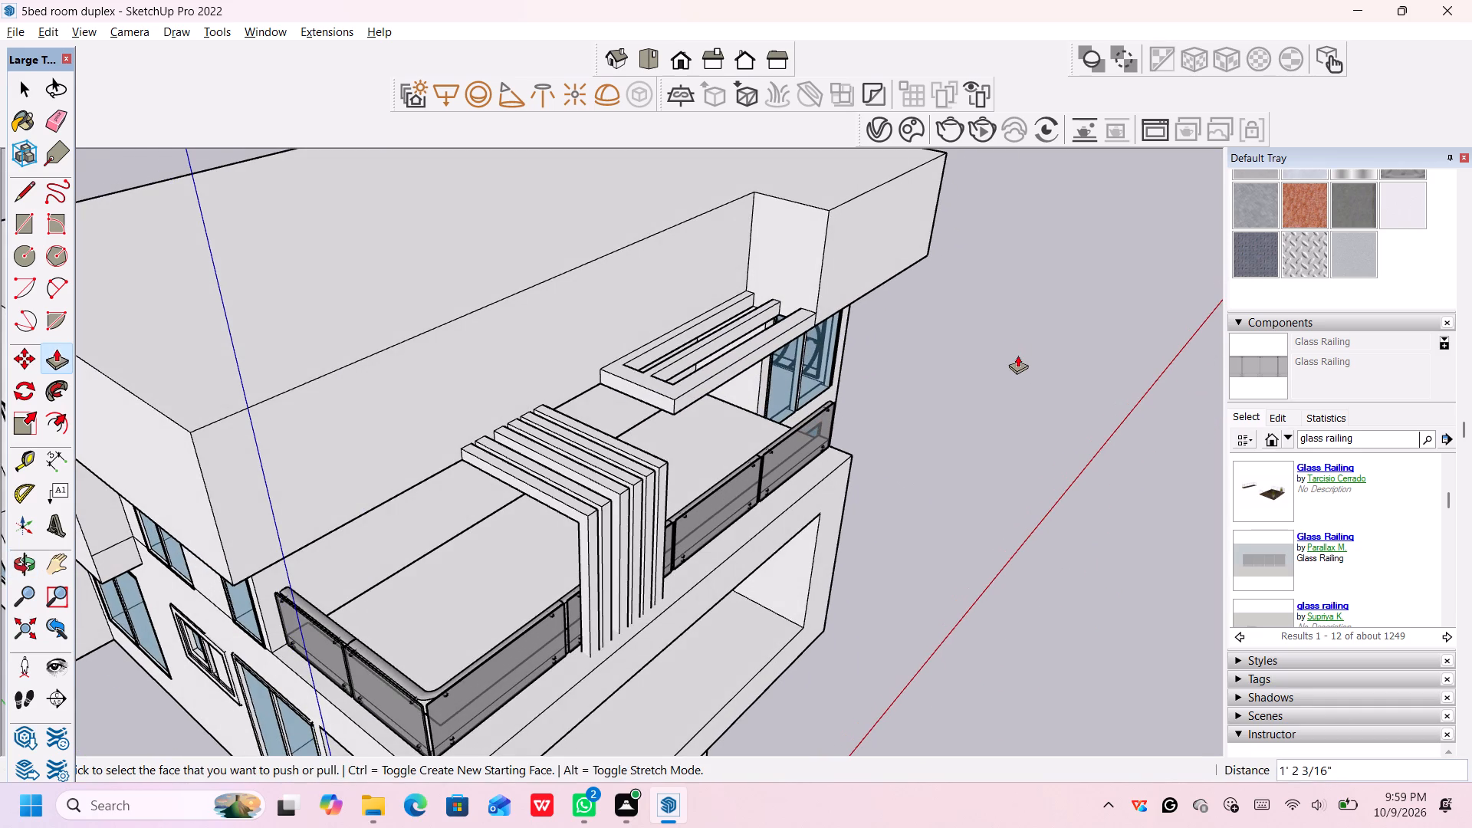
pyautogui.press('space')
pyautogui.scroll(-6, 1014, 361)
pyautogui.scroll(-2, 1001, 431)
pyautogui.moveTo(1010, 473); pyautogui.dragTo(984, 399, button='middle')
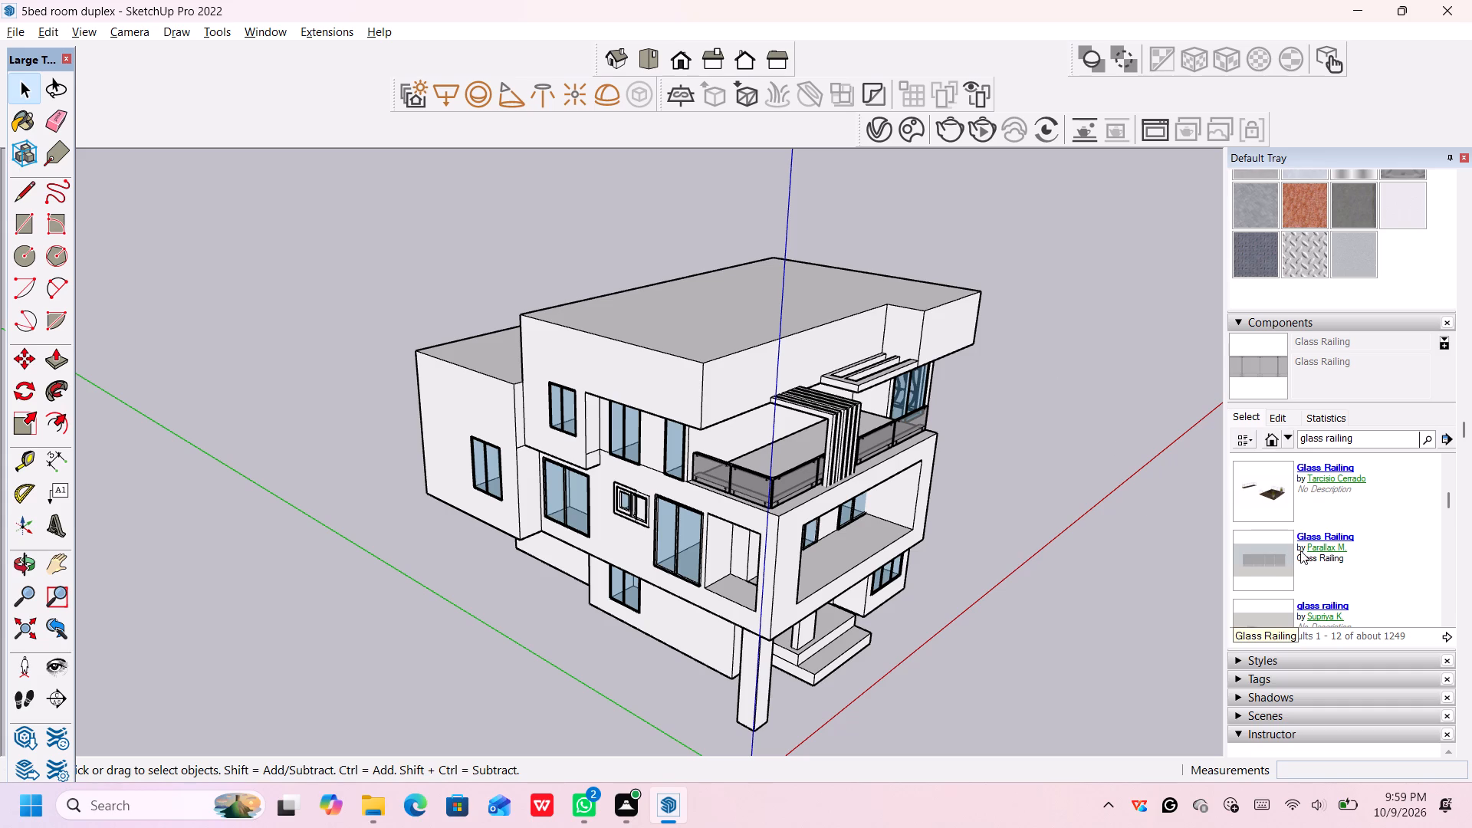
# Search the component library for "gills" in place of the glass railing search.
pyautogui.scroll(-4, 1293, 554)
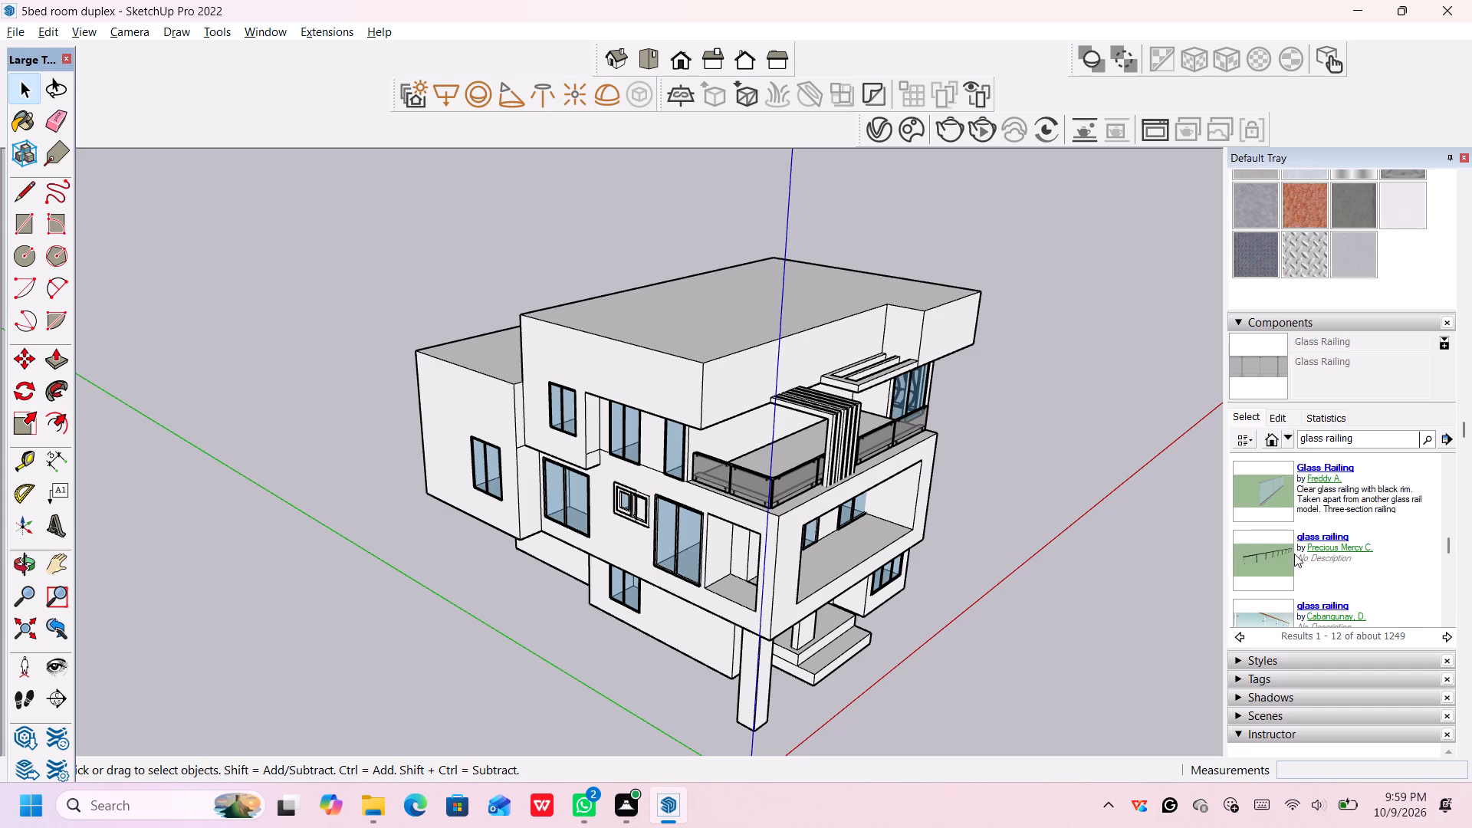
pyautogui.click(1371, 429)
pyautogui.click(1372, 442)
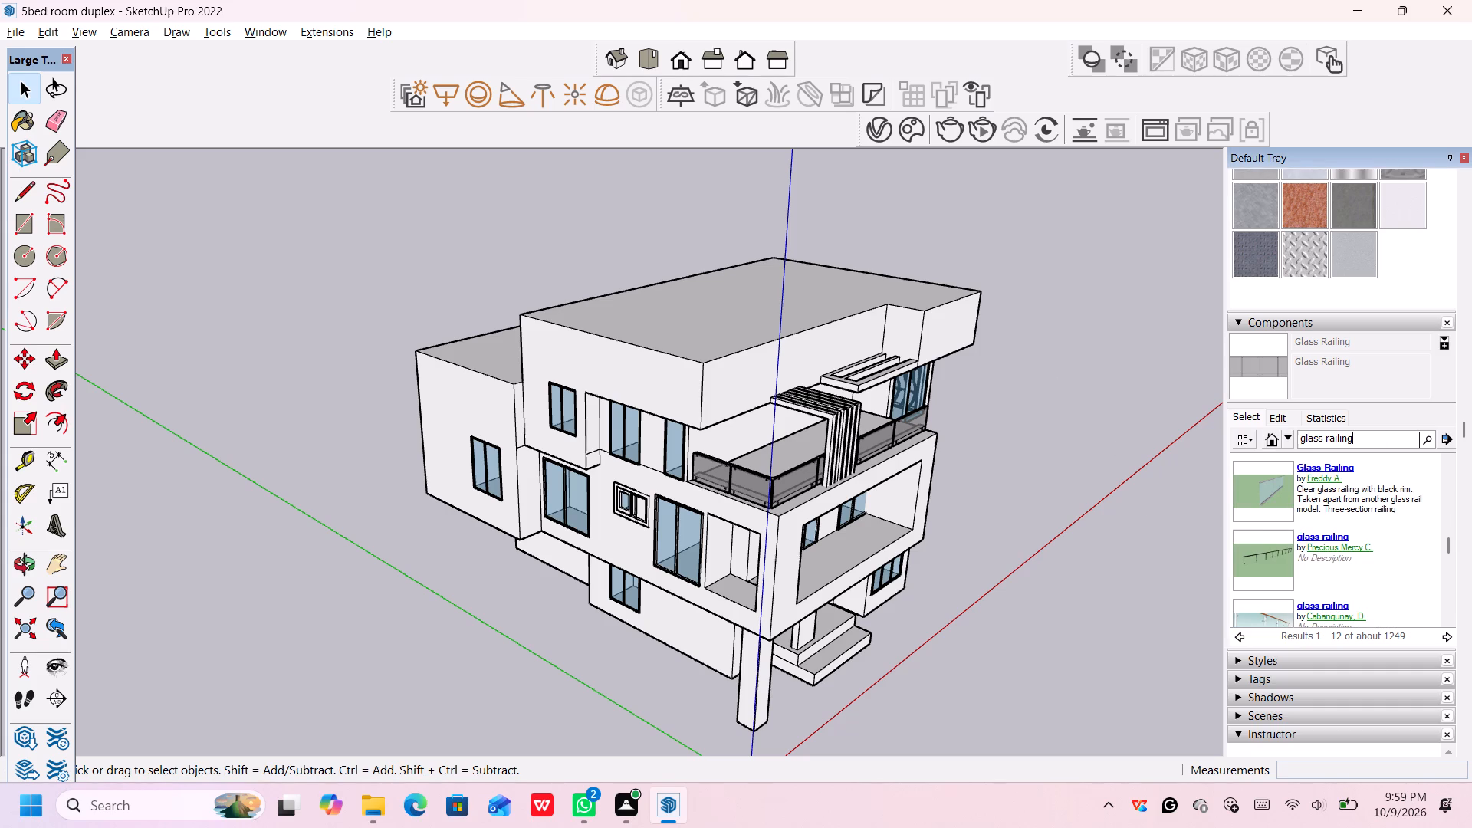
pyautogui.moveTo(1371, 442); pyautogui.dragTo(1291, 449)
pyautogui.press('BackSpace')
pyautogui.write('gill')
pyautogui.press('s')
pyautogui.press('Return')
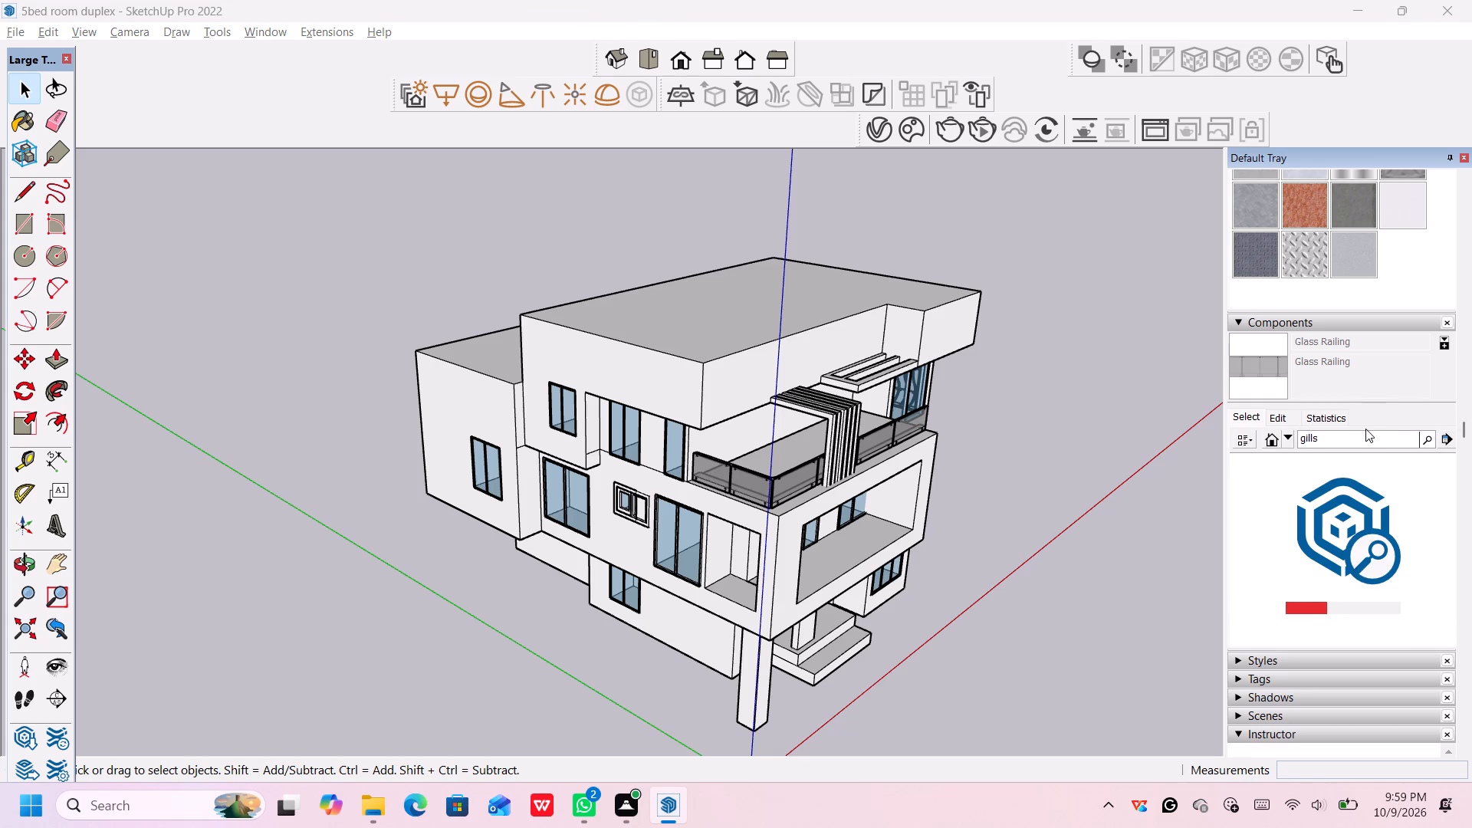
# Look through the "gills" search results for a grill component suited to the balcony.
pyautogui.scroll(2, 718, 583)
pyautogui.moveTo(986, 666); pyautogui.dragTo(963, 626, button='middle')
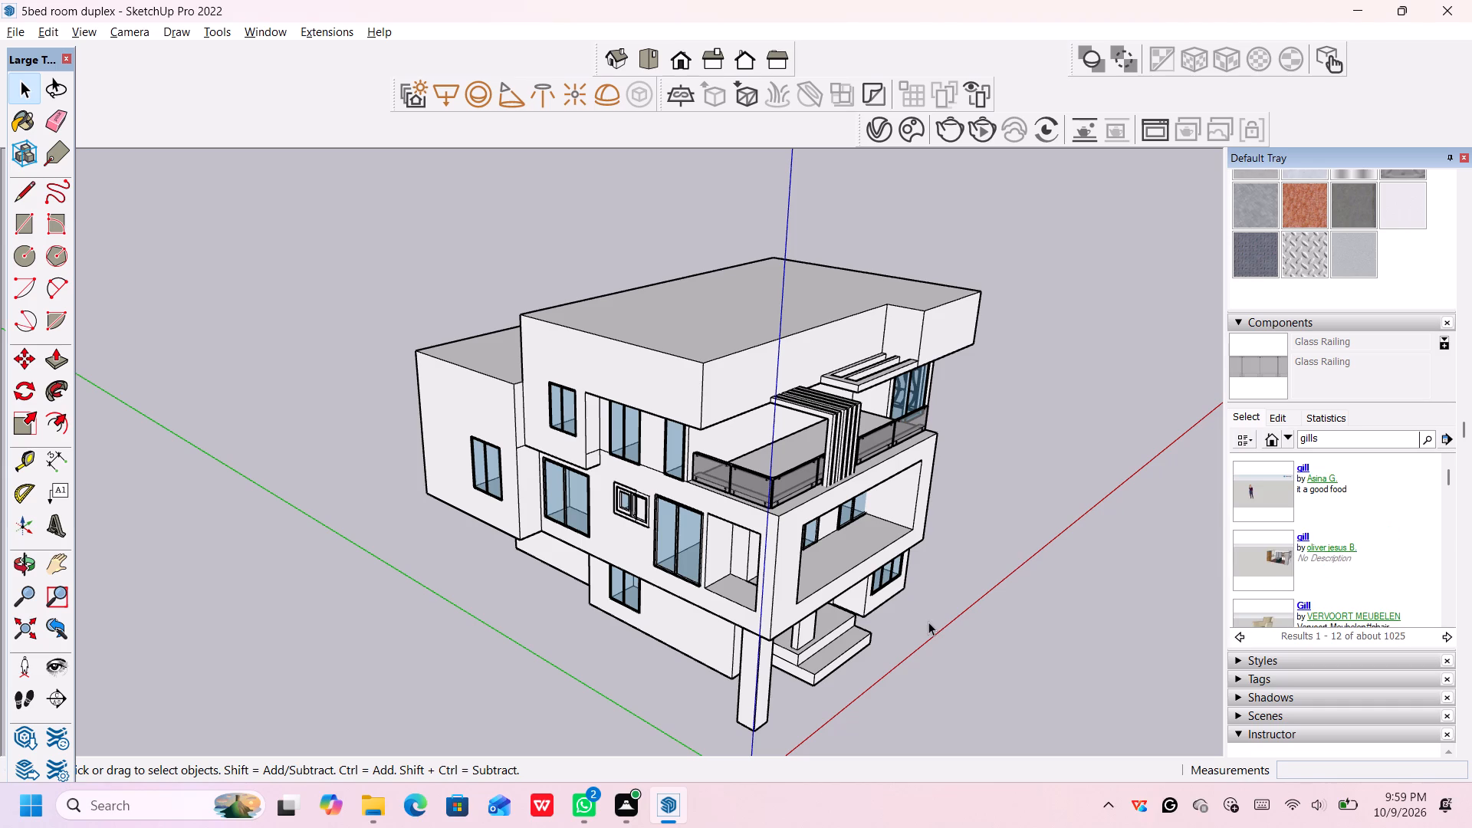
pyautogui.scroll(1, 1344, 555)
pyautogui.scroll(-1, 1344, 555)
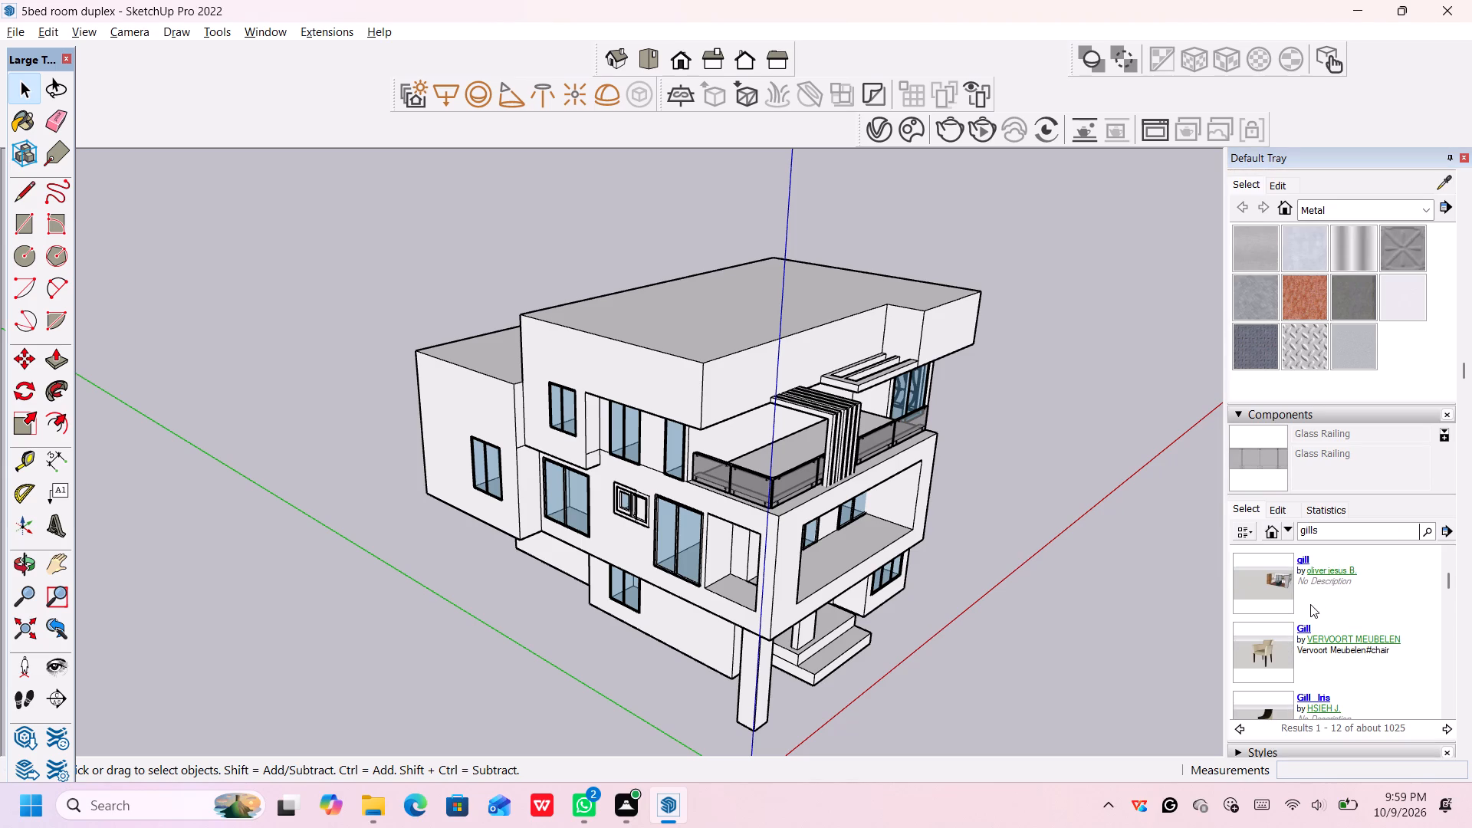
pyautogui.scroll(-3, 1310, 604)
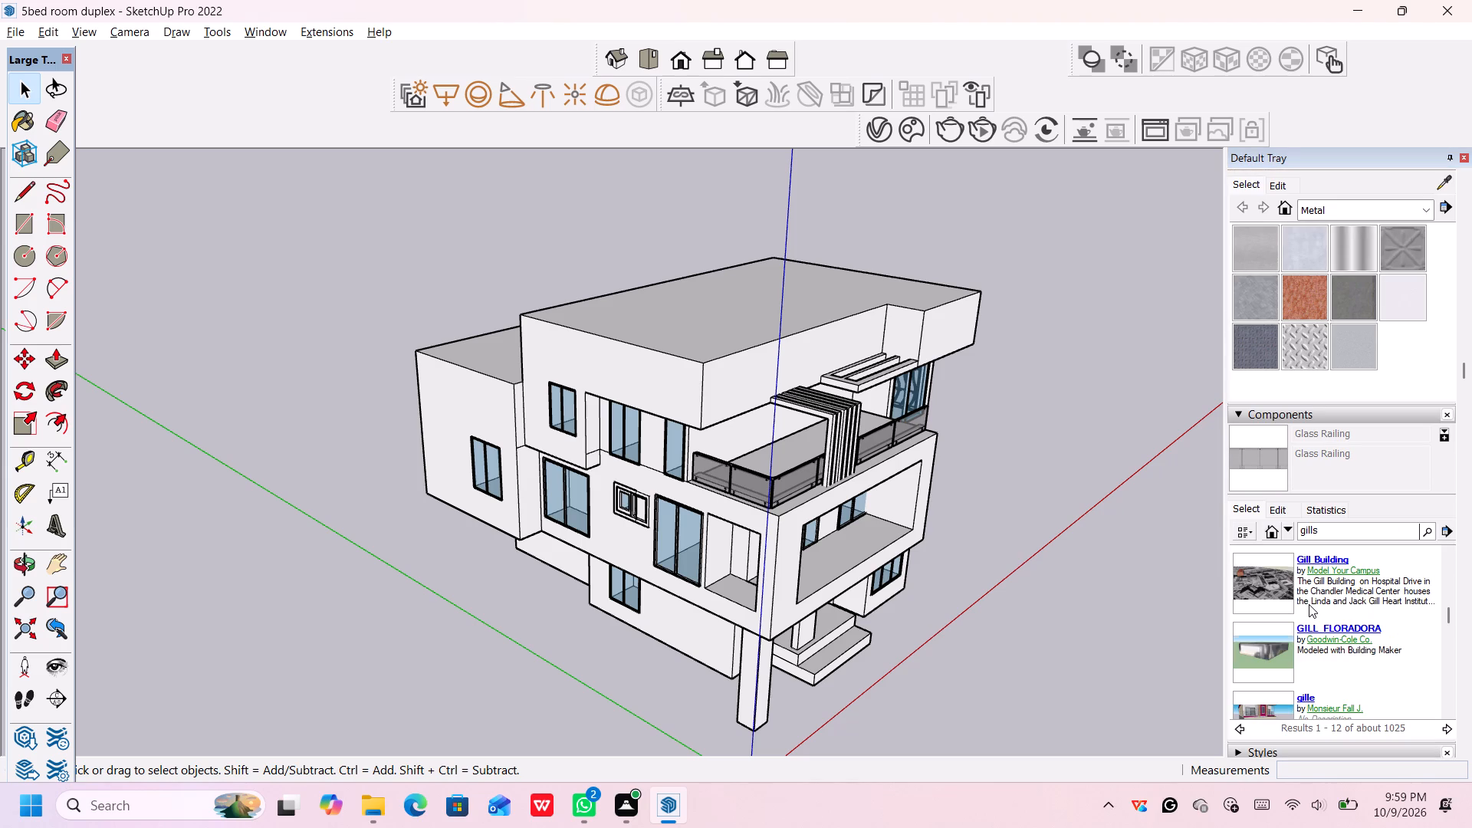
pyautogui.scroll(-1, 1309, 604)
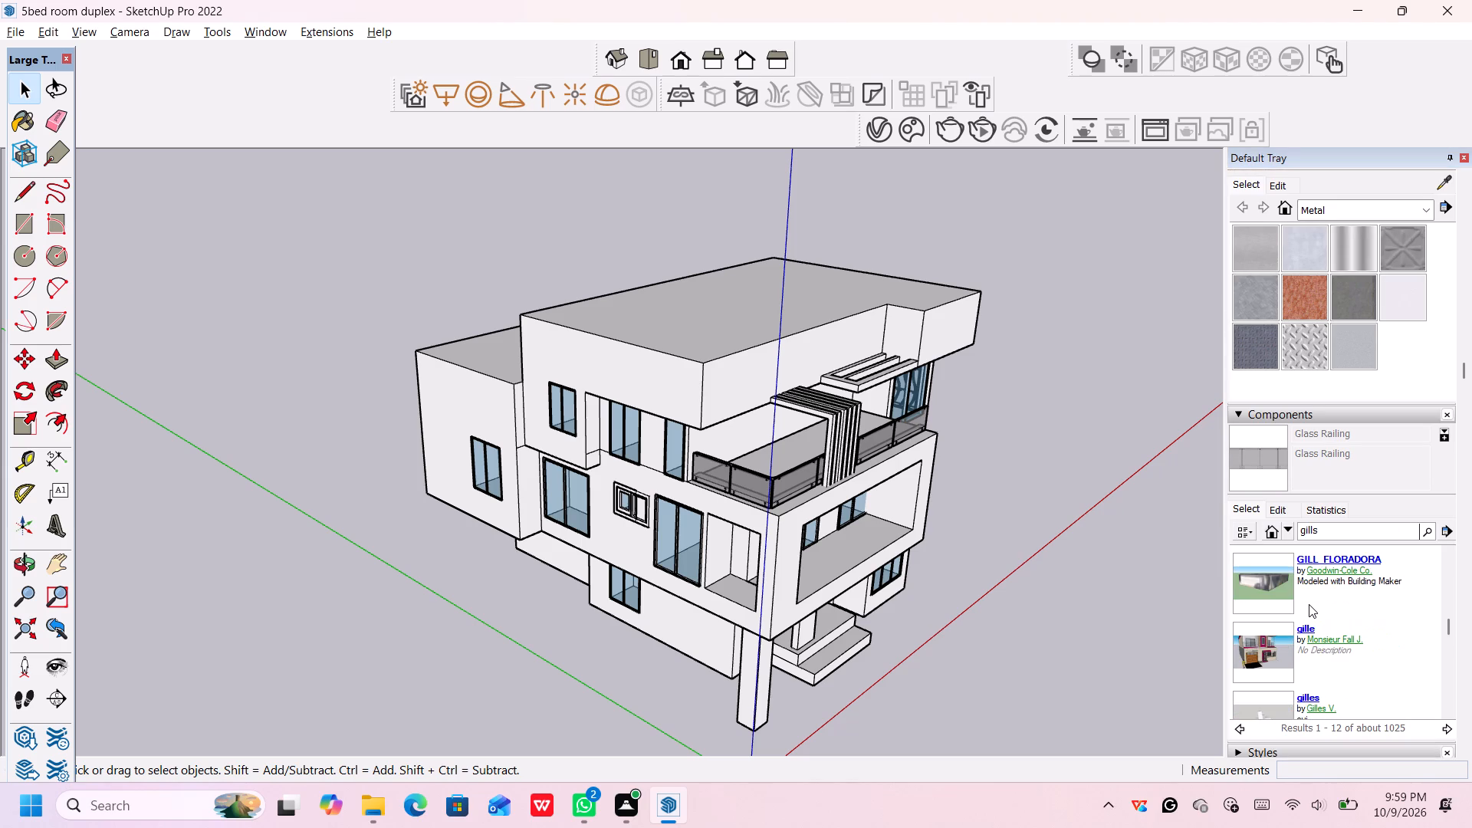
pyautogui.scroll(-3, 1309, 603)
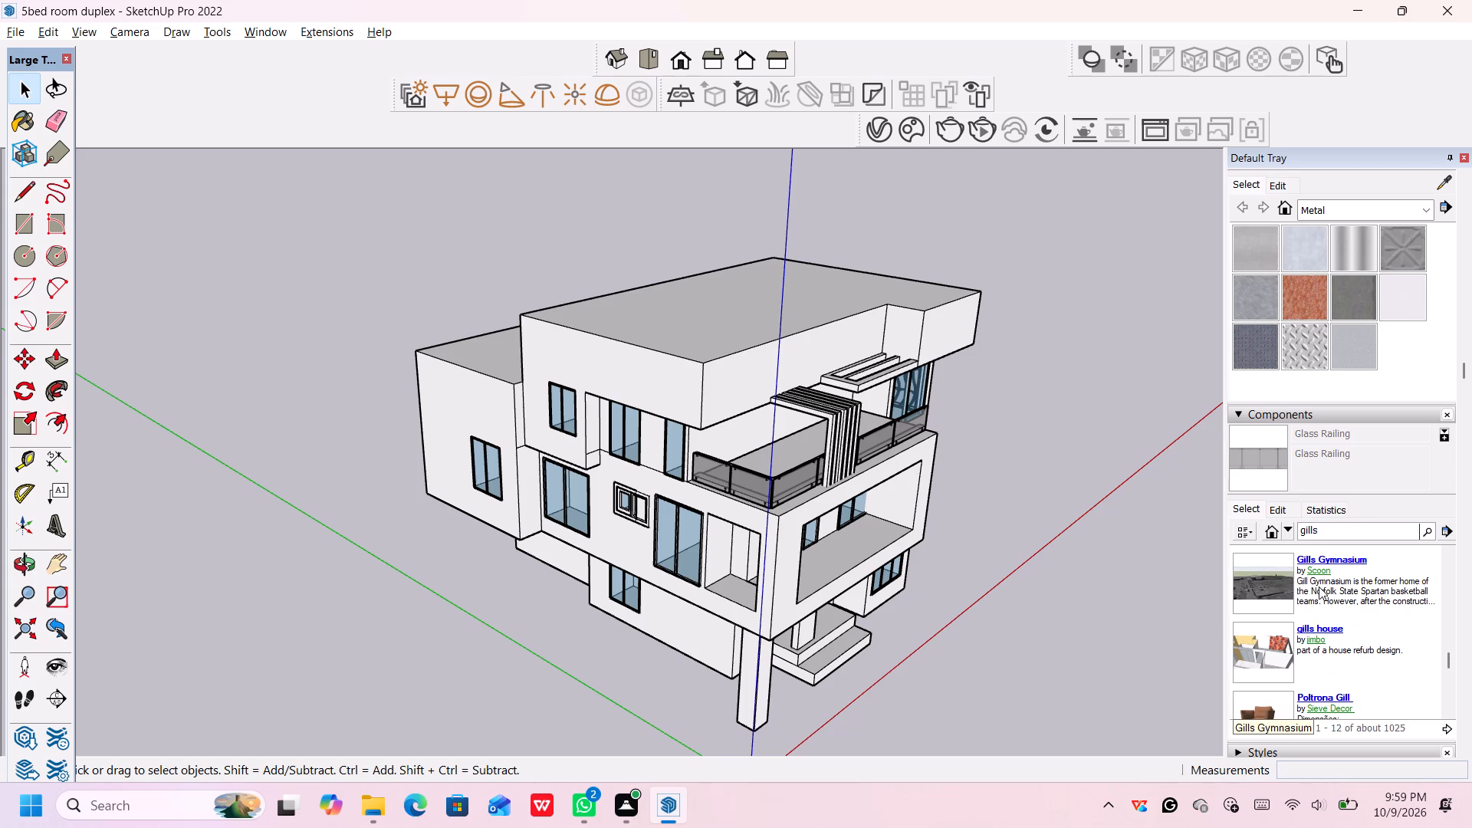
pyautogui.scroll(-1, 1331, 585)
pyautogui.scroll(-2, 1326, 653)
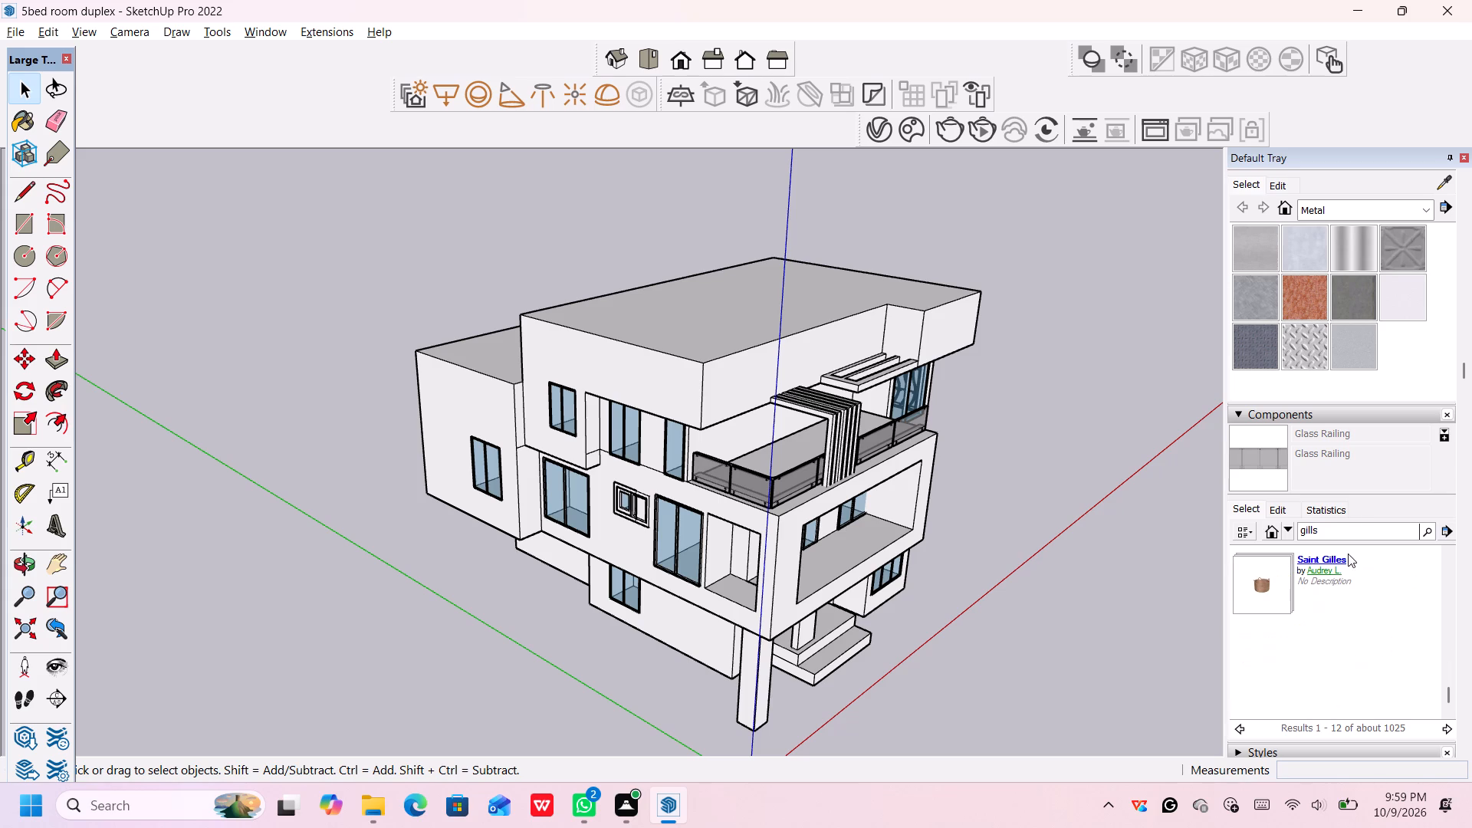
# Search the component library for "window grills".
pyautogui.click(1349, 536)
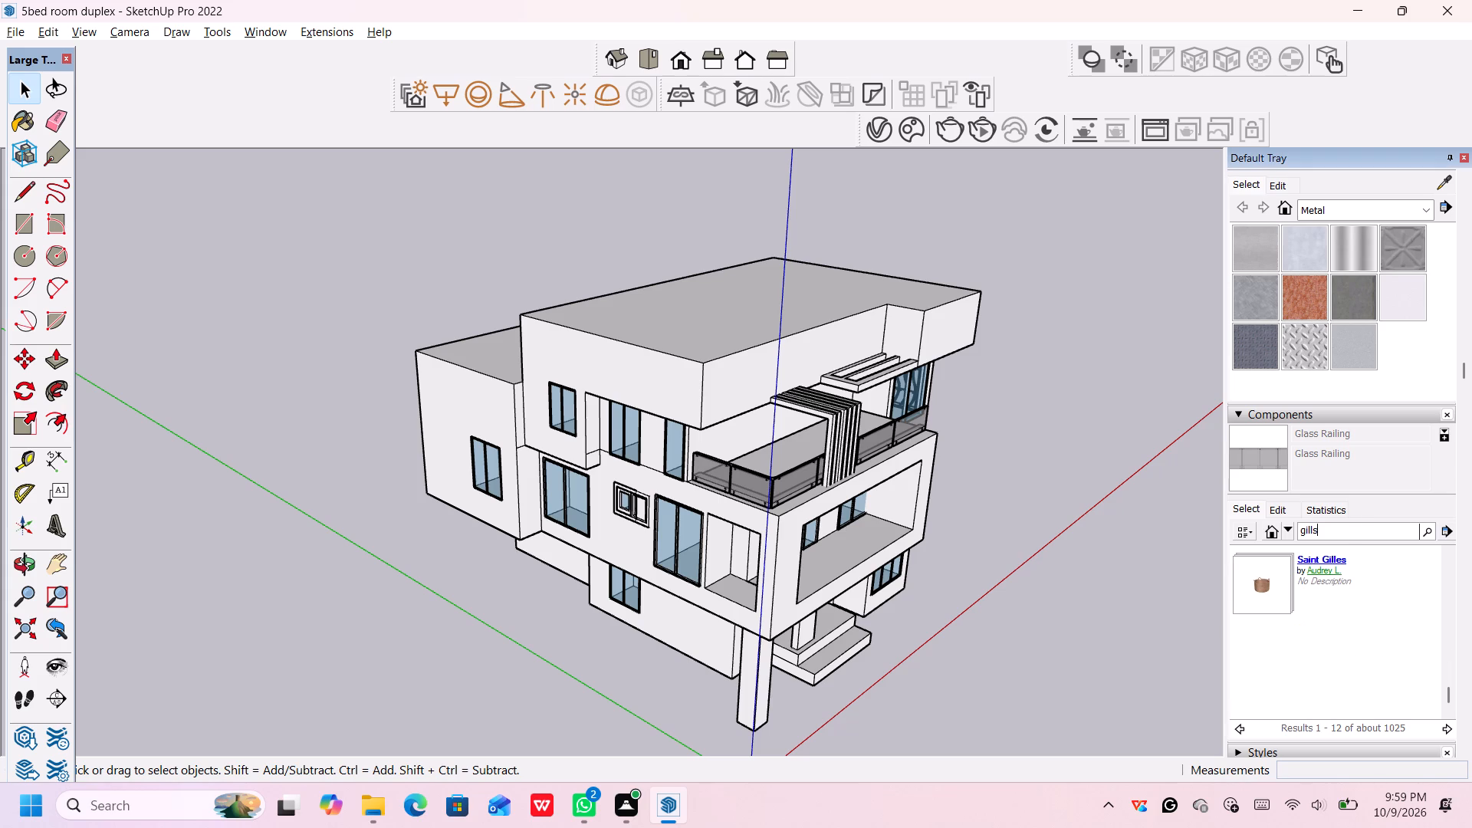
pyautogui.press('BackSpace')
pyautogui.press('BackSpace')
pyautogui.press('BackSpace')
pyautogui.press('BackSpace')
pyautogui.press('BackSpace')
pyautogui.press('BackSpace')
pyautogui.press('BackSpace')
pyautogui.press('BackSpace')
pyautogui.press('BackSpace')
pyautogui.press('BackSpace')
pyautogui.press('BackSpace')
pyautogui.press('w')
pyautogui.write('im')
pyautogui.press('BackSpace')
pyautogui.write('ndow')
pyautogui.press('space')
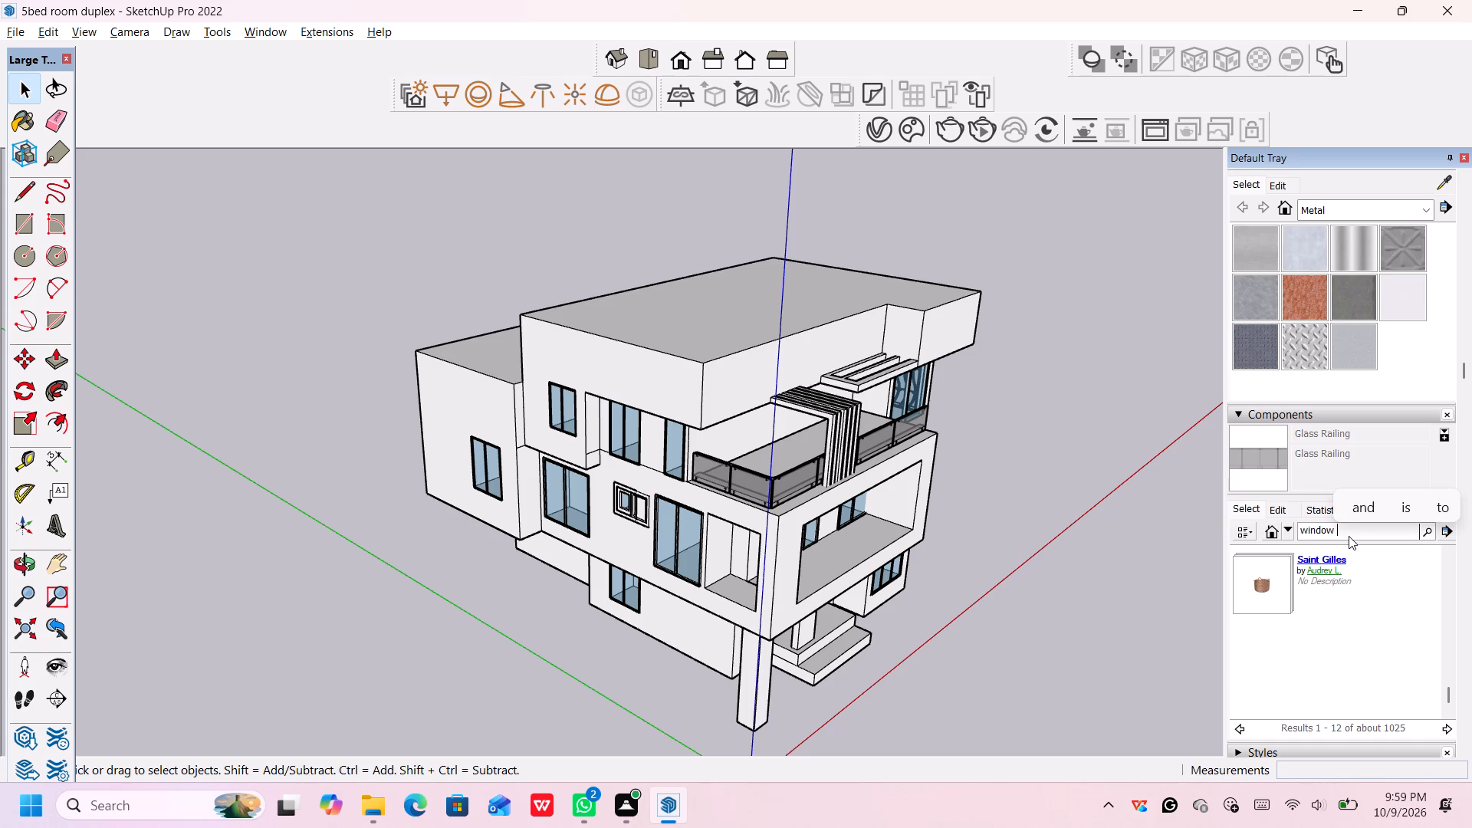
pyautogui.write('grills')
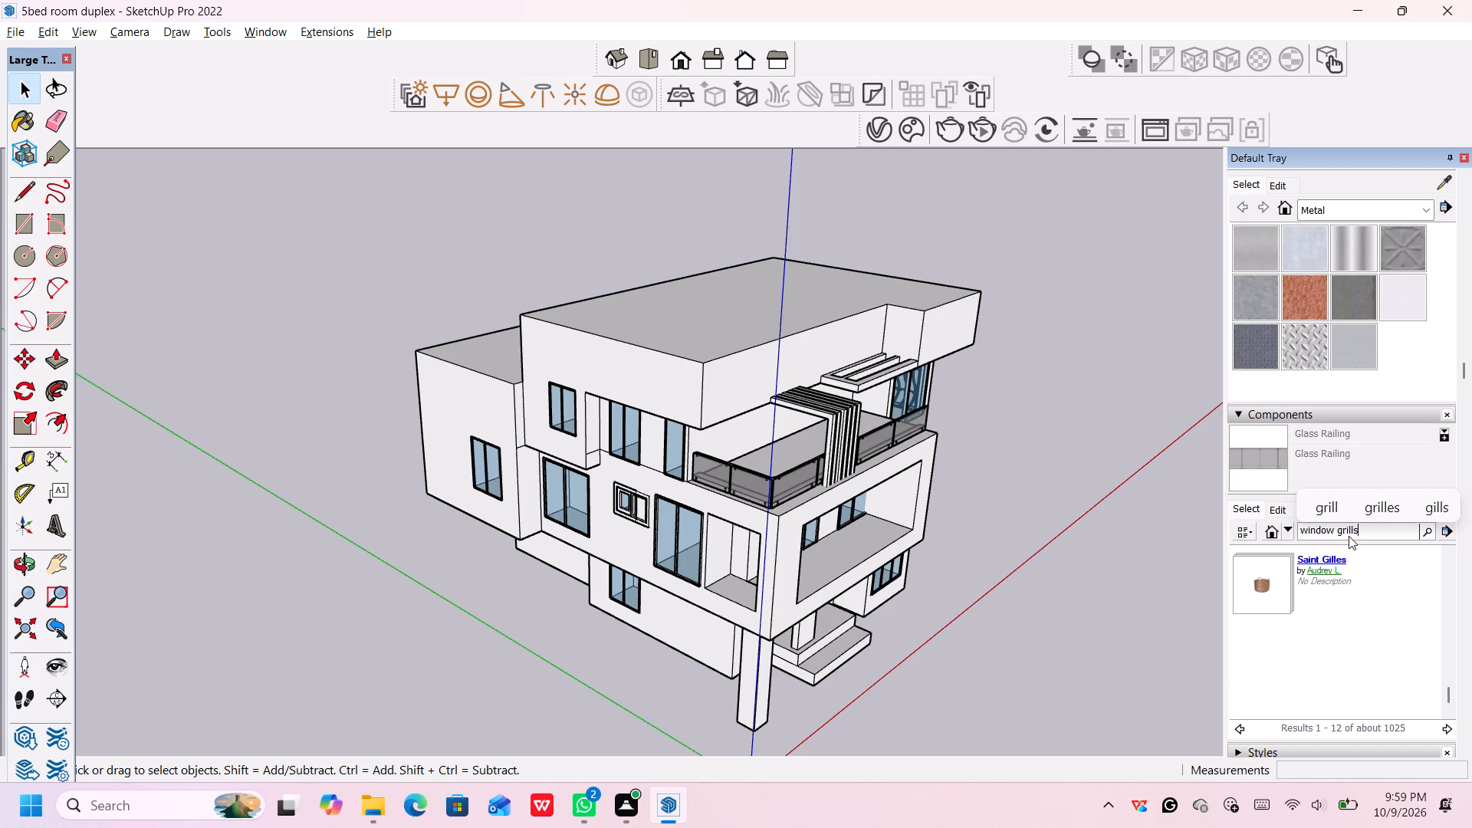
pyautogui.press('Return')
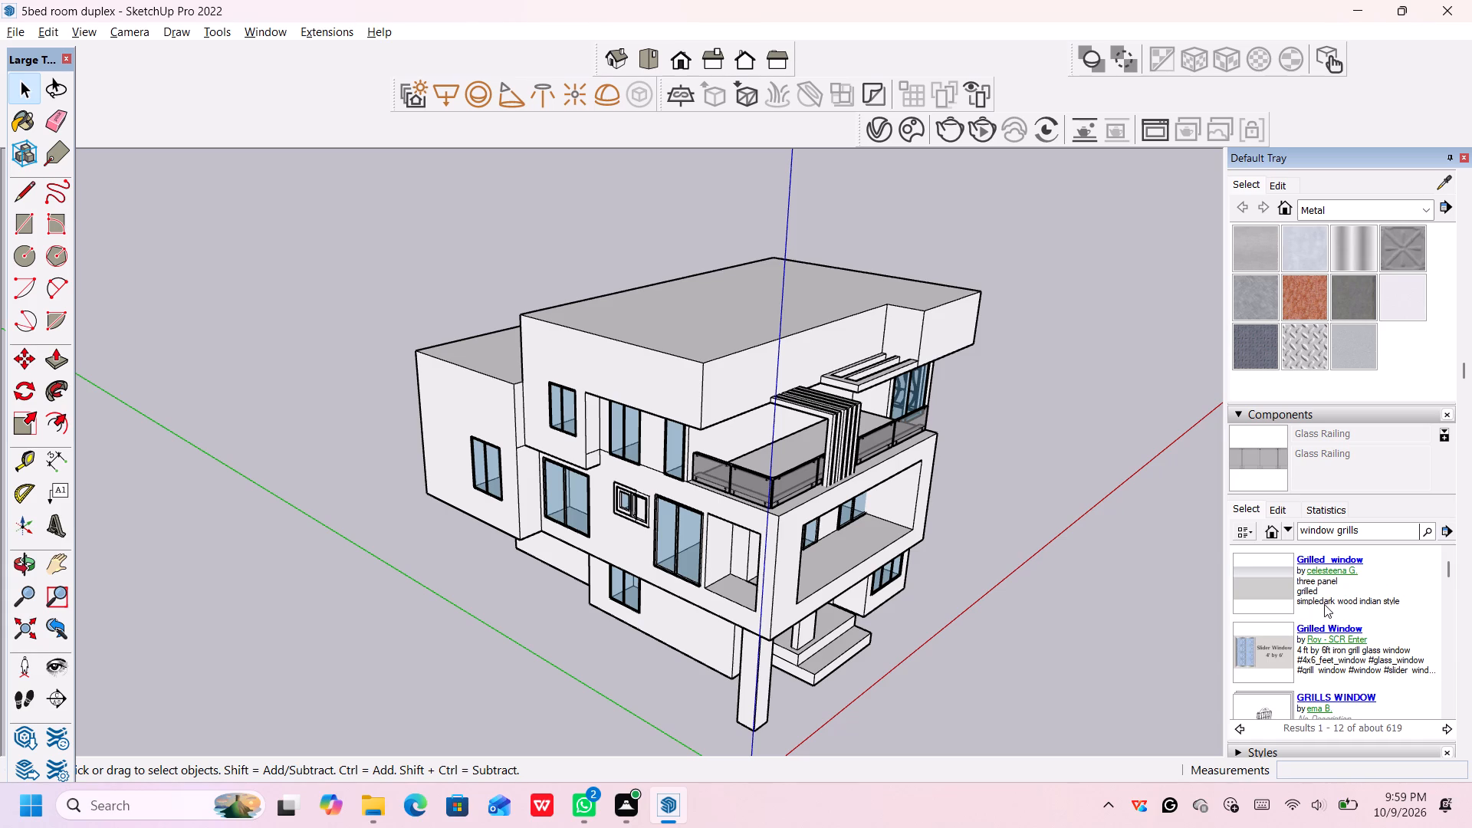
# Find and download the Window Grill component described as used for vents and windows for safety.
pyautogui.scroll(-1, 1318, 598)
pyautogui.scroll(-1, 1286, 682)
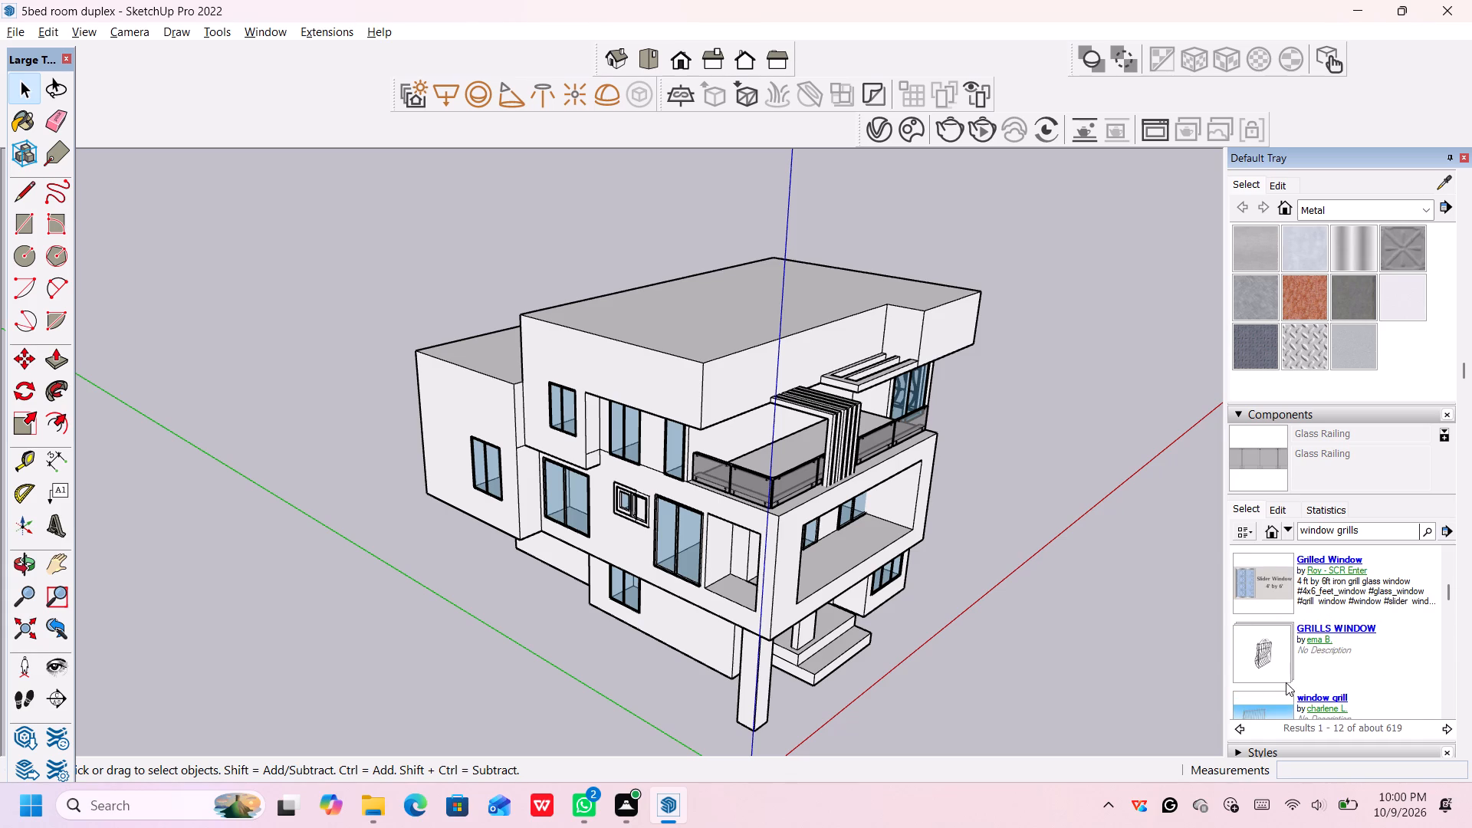
pyautogui.scroll(-1, 1293, 669)
pyautogui.scroll(2, 1272, 661)
pyautogui.scroll(-1, 1280, 621)
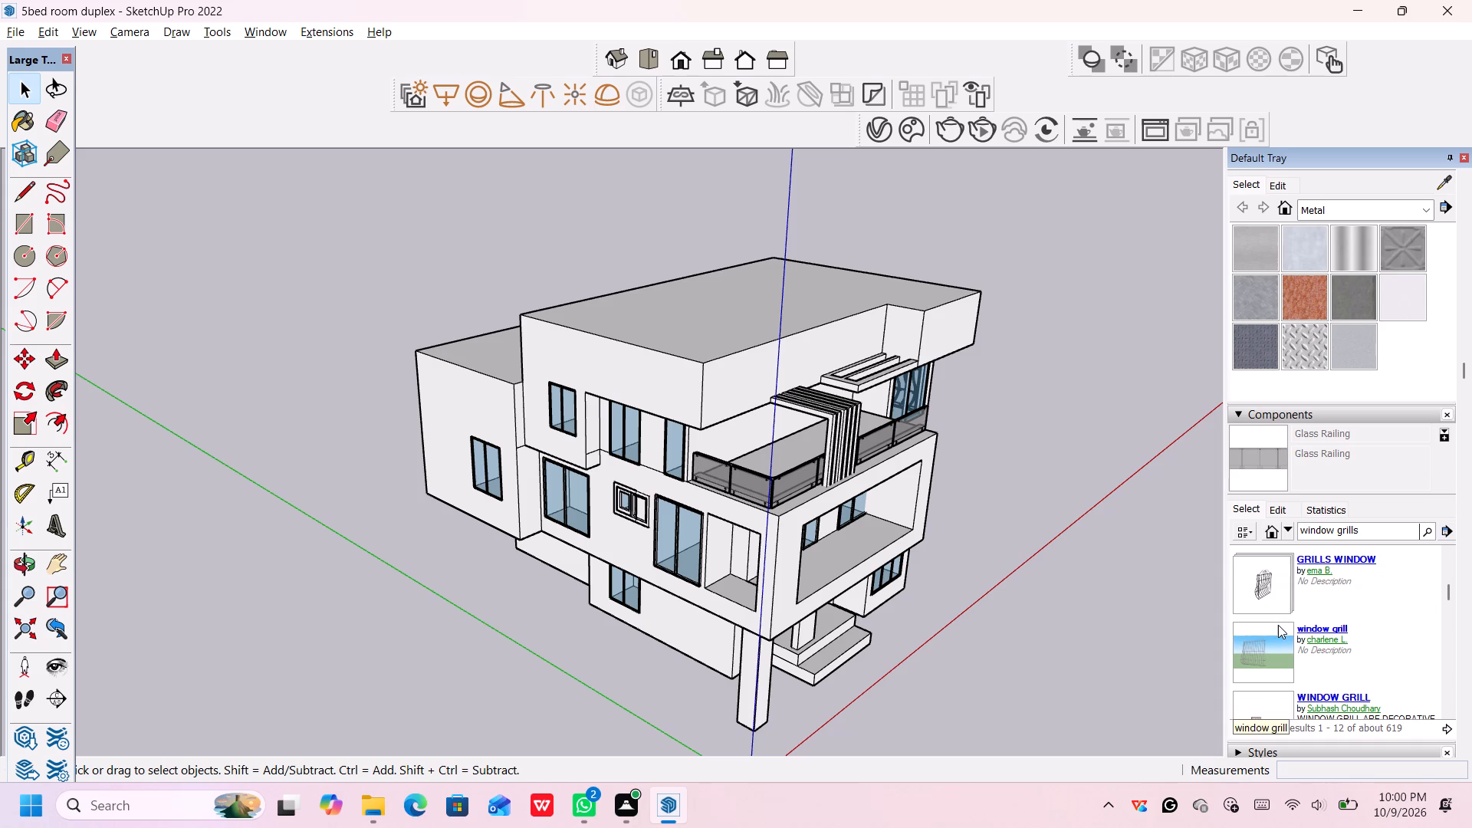
pyautogui.scroll(-3, 1278, 625)
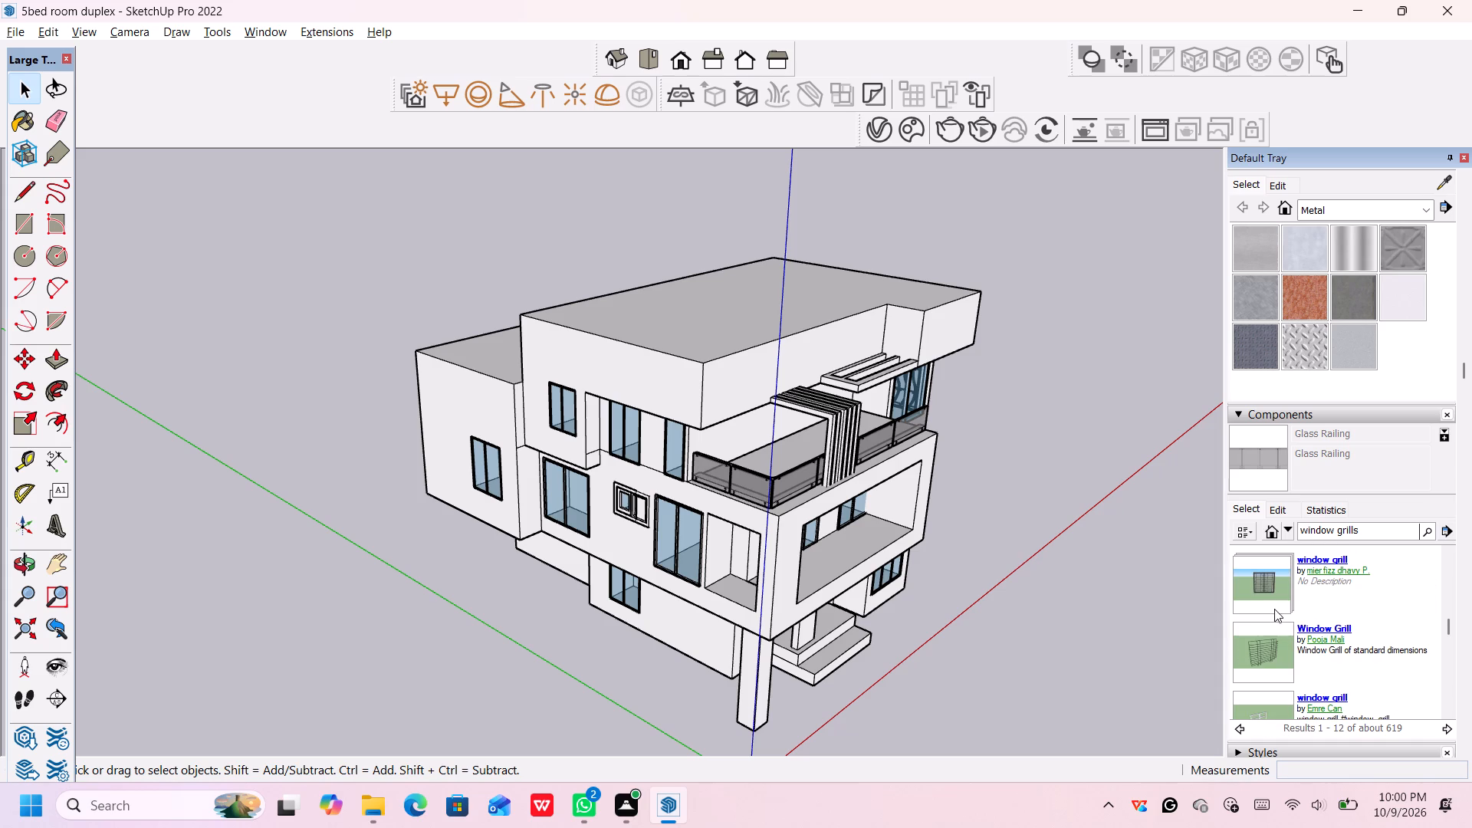
pyautogui.scroll(-2, 1277, 602)
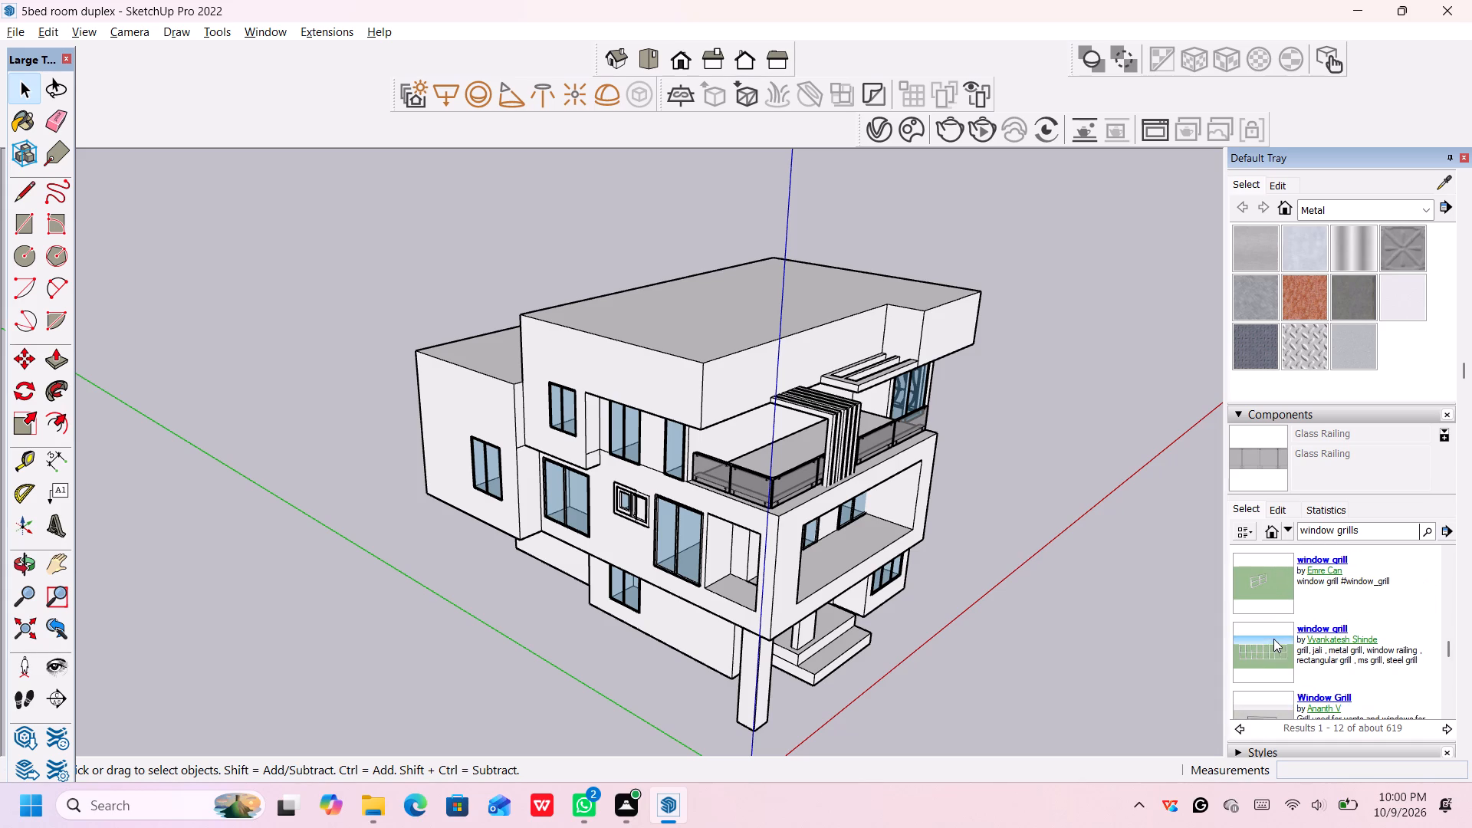
pyautogui.scroll(-1, 1274, 655)
pyautogui.scroll(1, 1274, 655)
pyautogui.scroll(-1, 1274, 655)
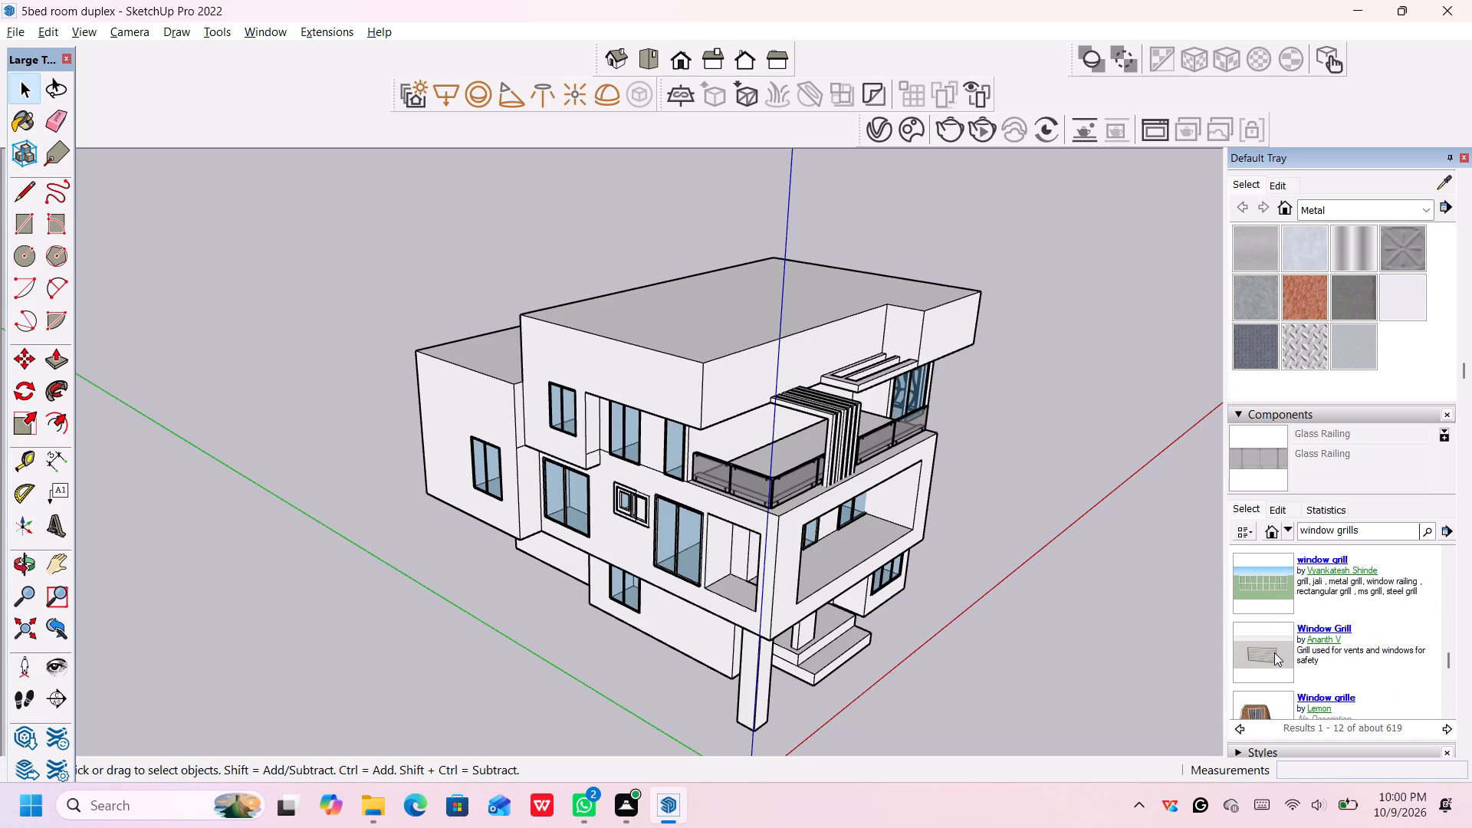
pyautogui.click(1274, 652)
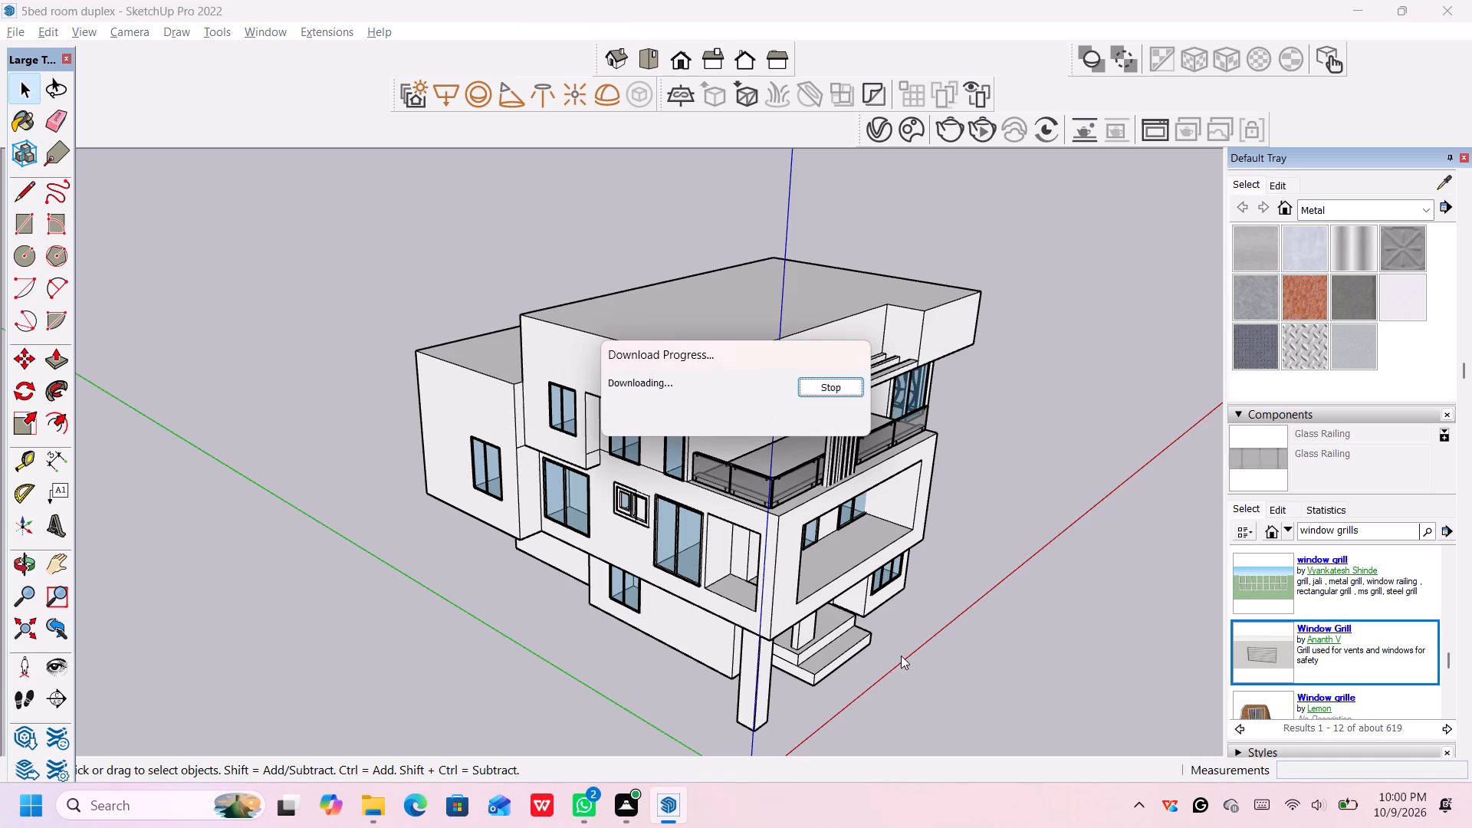
pyautogui.click(896, 468)
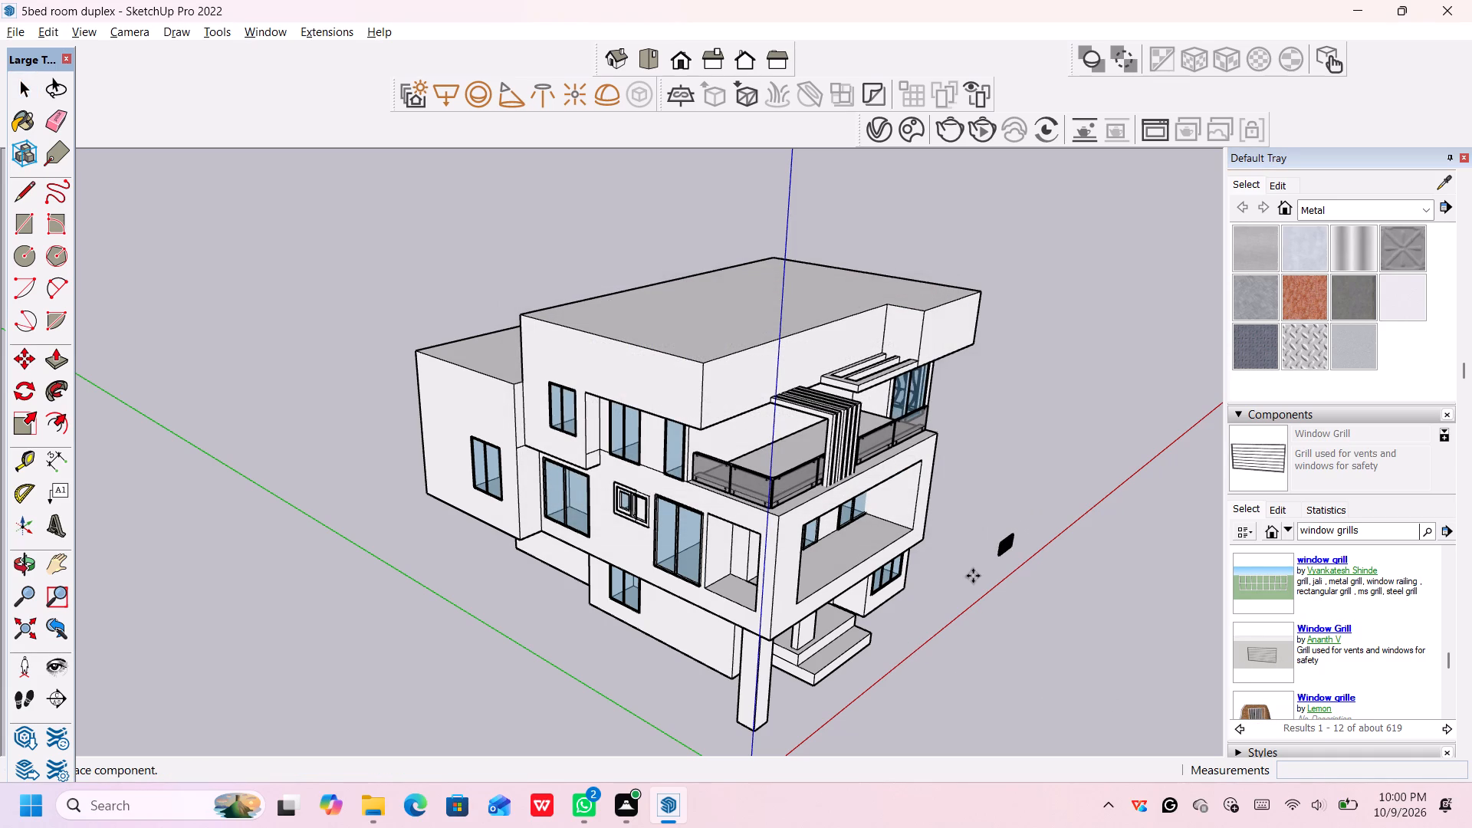
# Place the Window Grill upright at the lower edge of the first-floor balcony's wide front opening.
pyautogui.scroll(4, 780, 627)
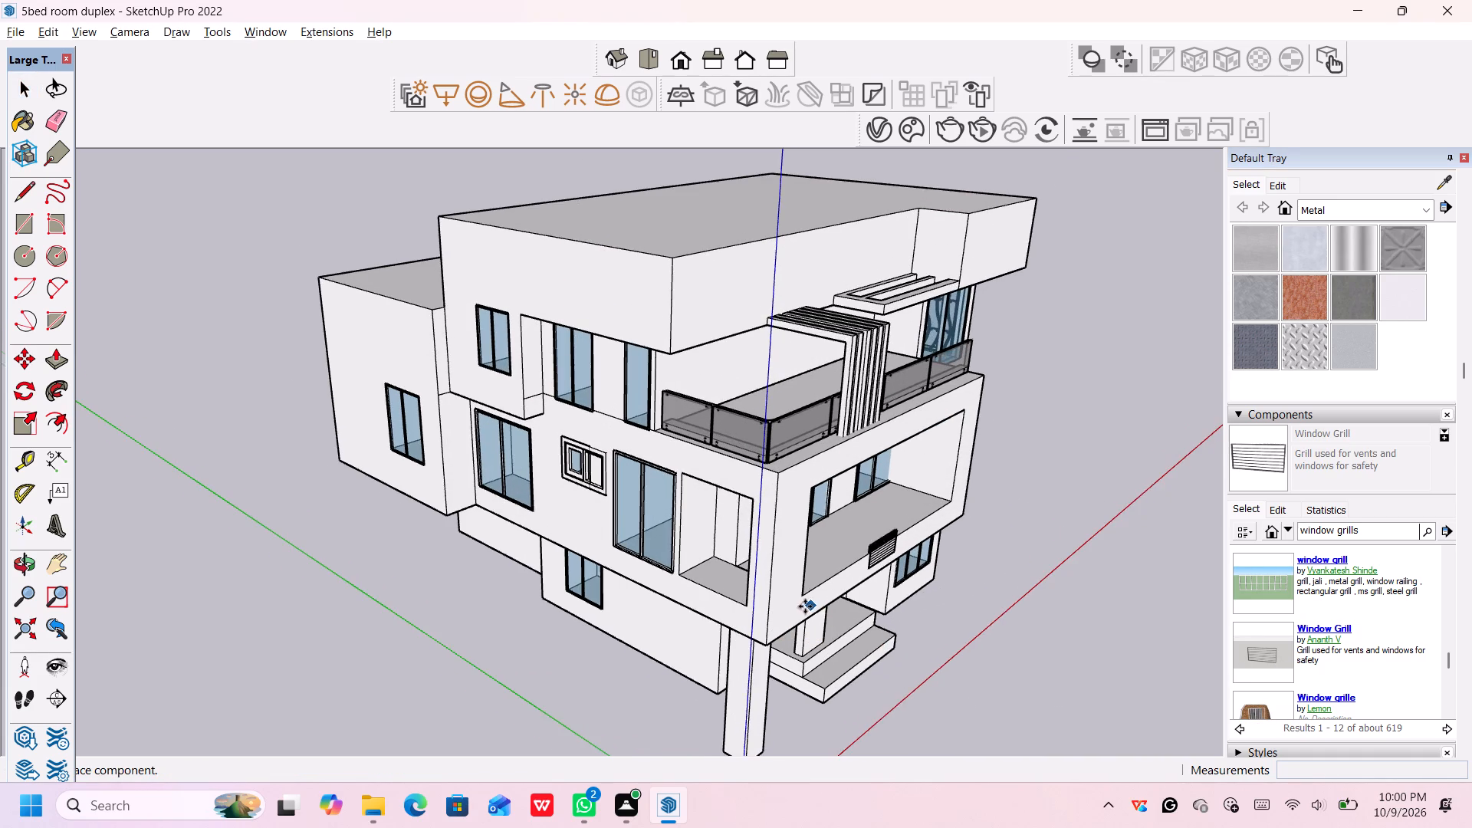
pyautogui.scroll(6, 805, 606)
pyautogui.moveTo(820, 594); pyautogui.dragTo(652, 590, button='middle')
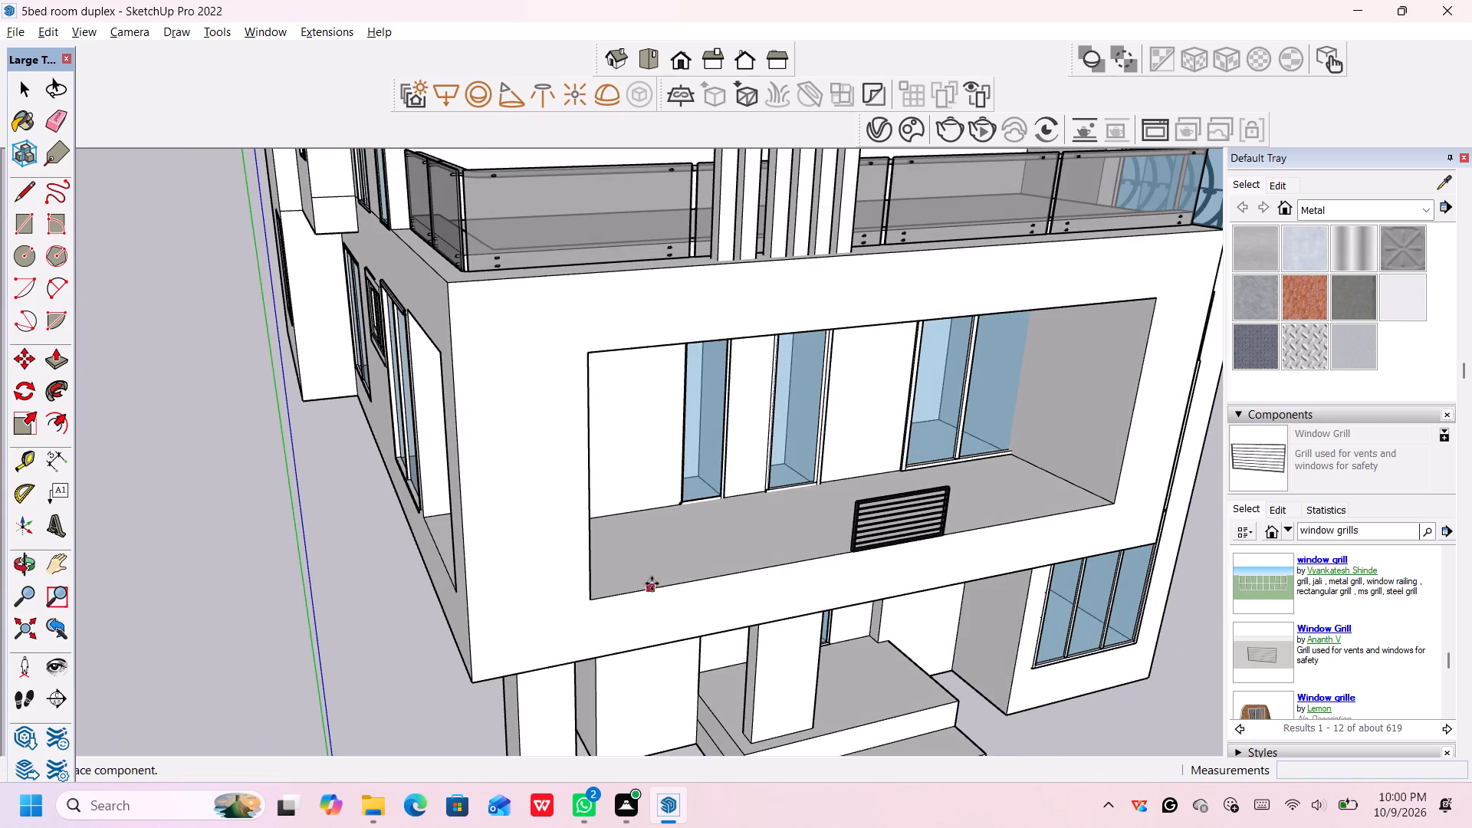
pyautogui.click(639, 580)
# Move the grill by its lower-left corner about 15' 5" to the lower-left corner of the balcony opening.
pyautogui.scroll(2, 853, 555)
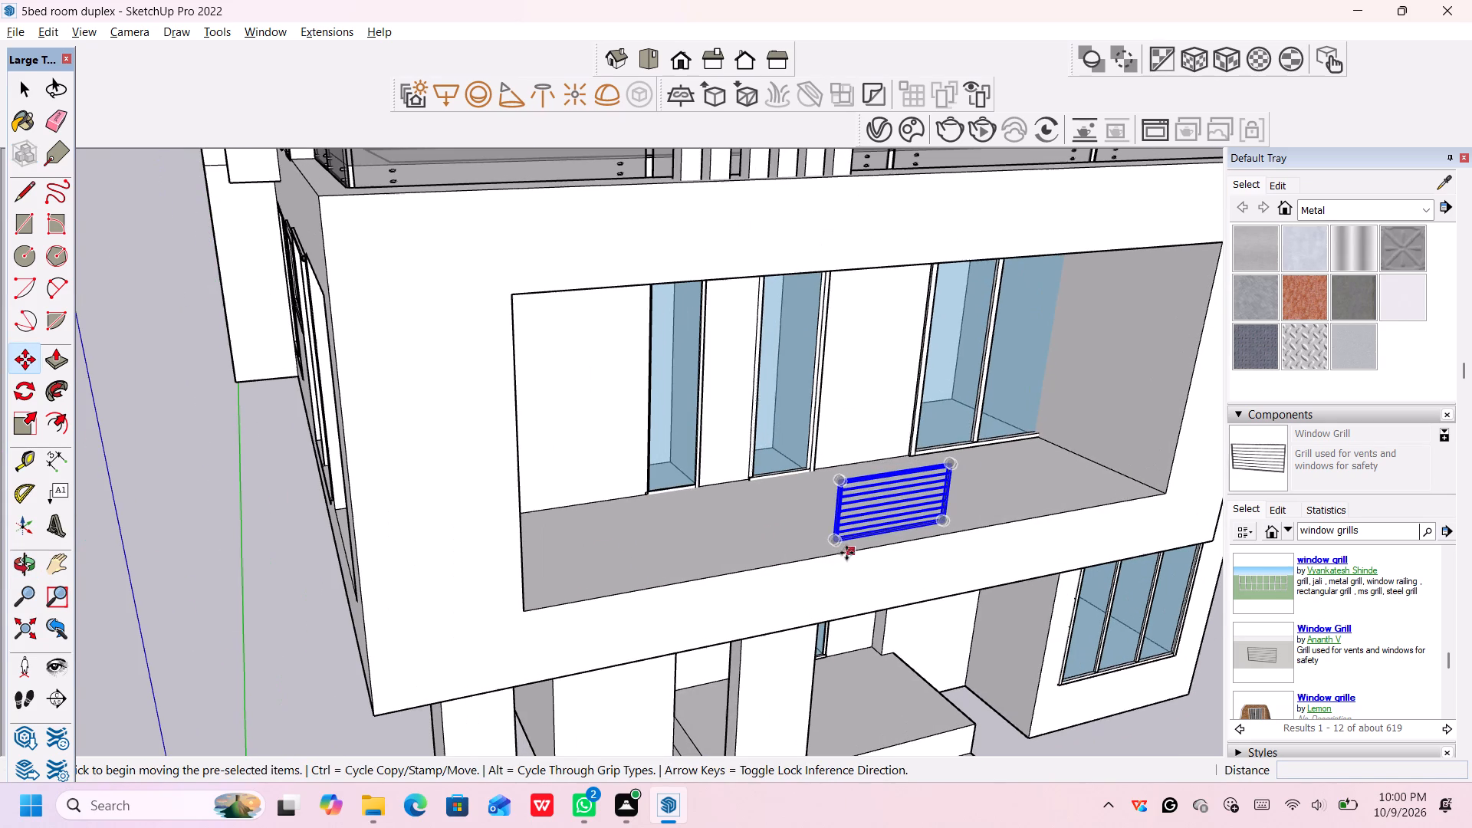
pyautogui.click(835, 540)
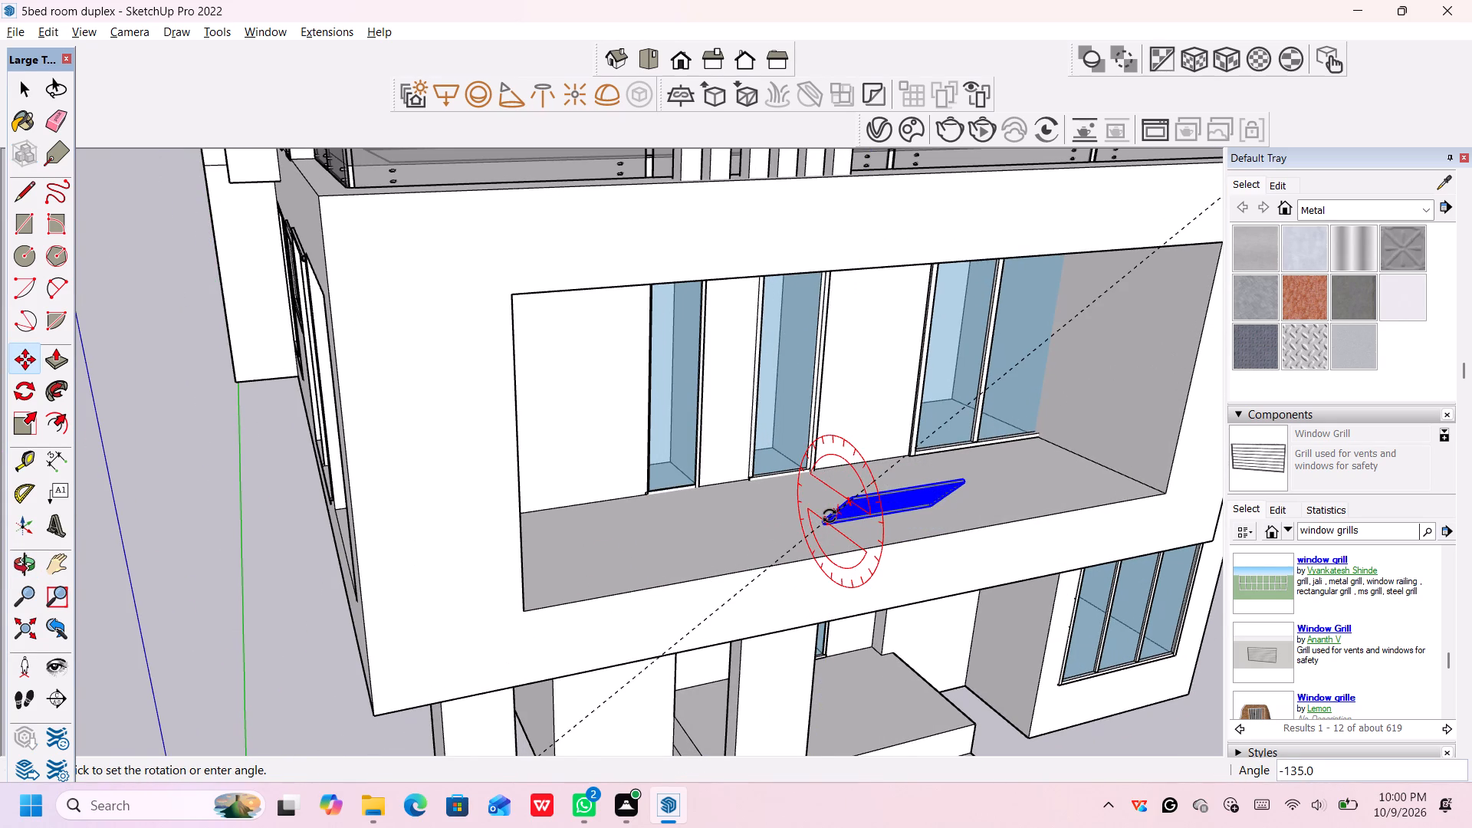
pyautogui.press('Escape')
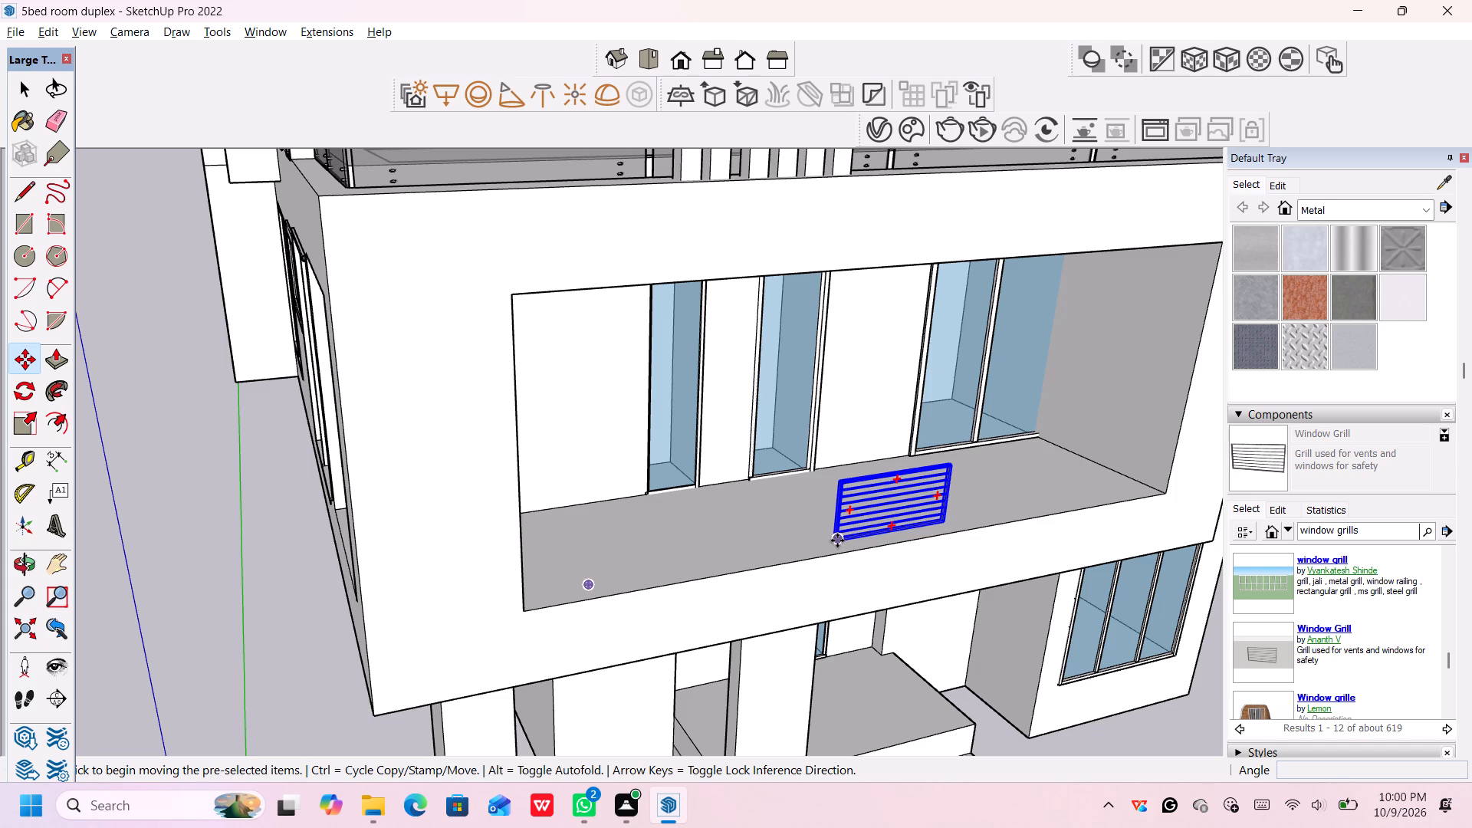
pyautogui.click(836, 540)
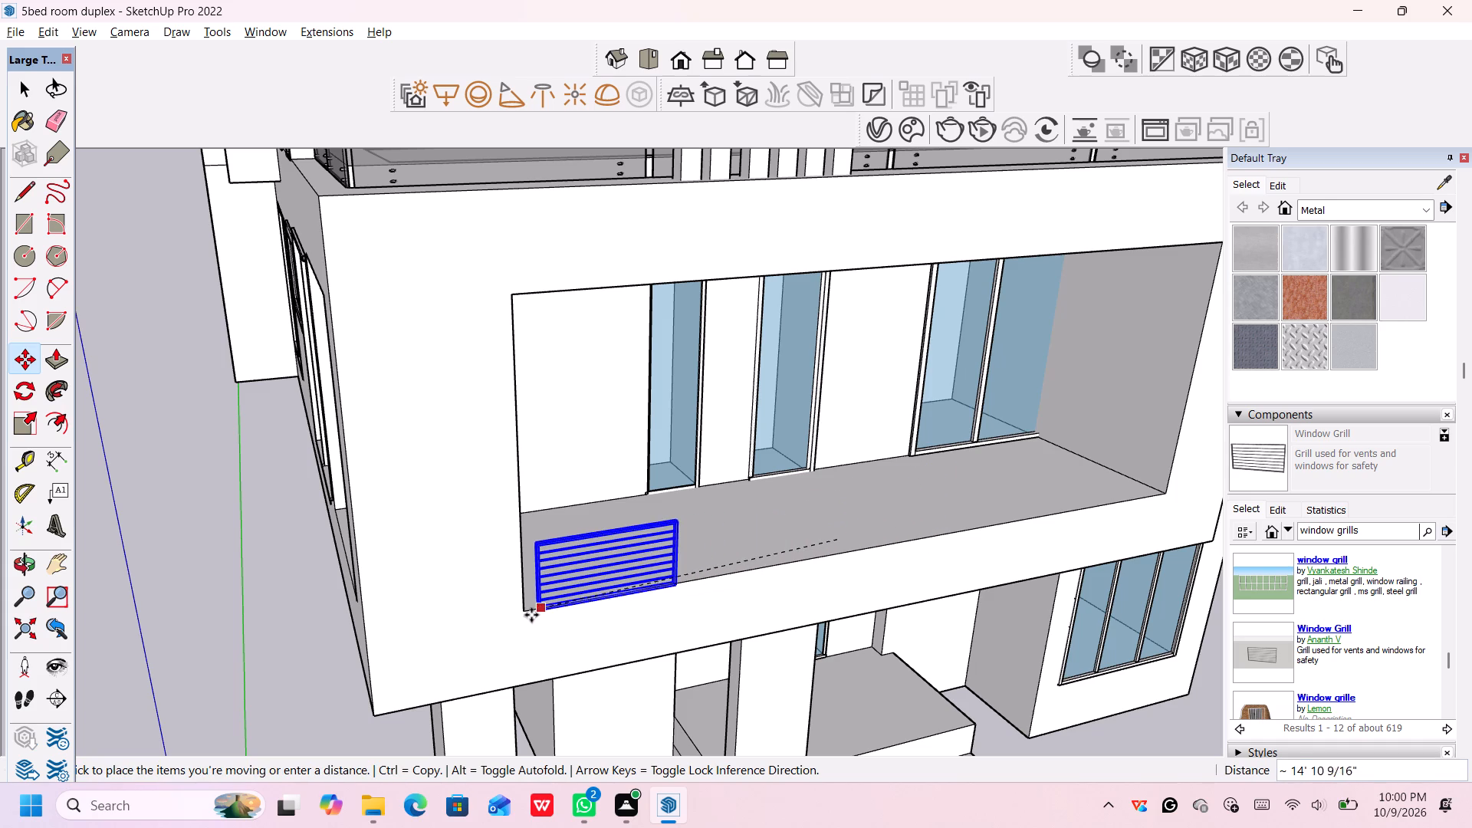
pyautogui.click(523, 613)
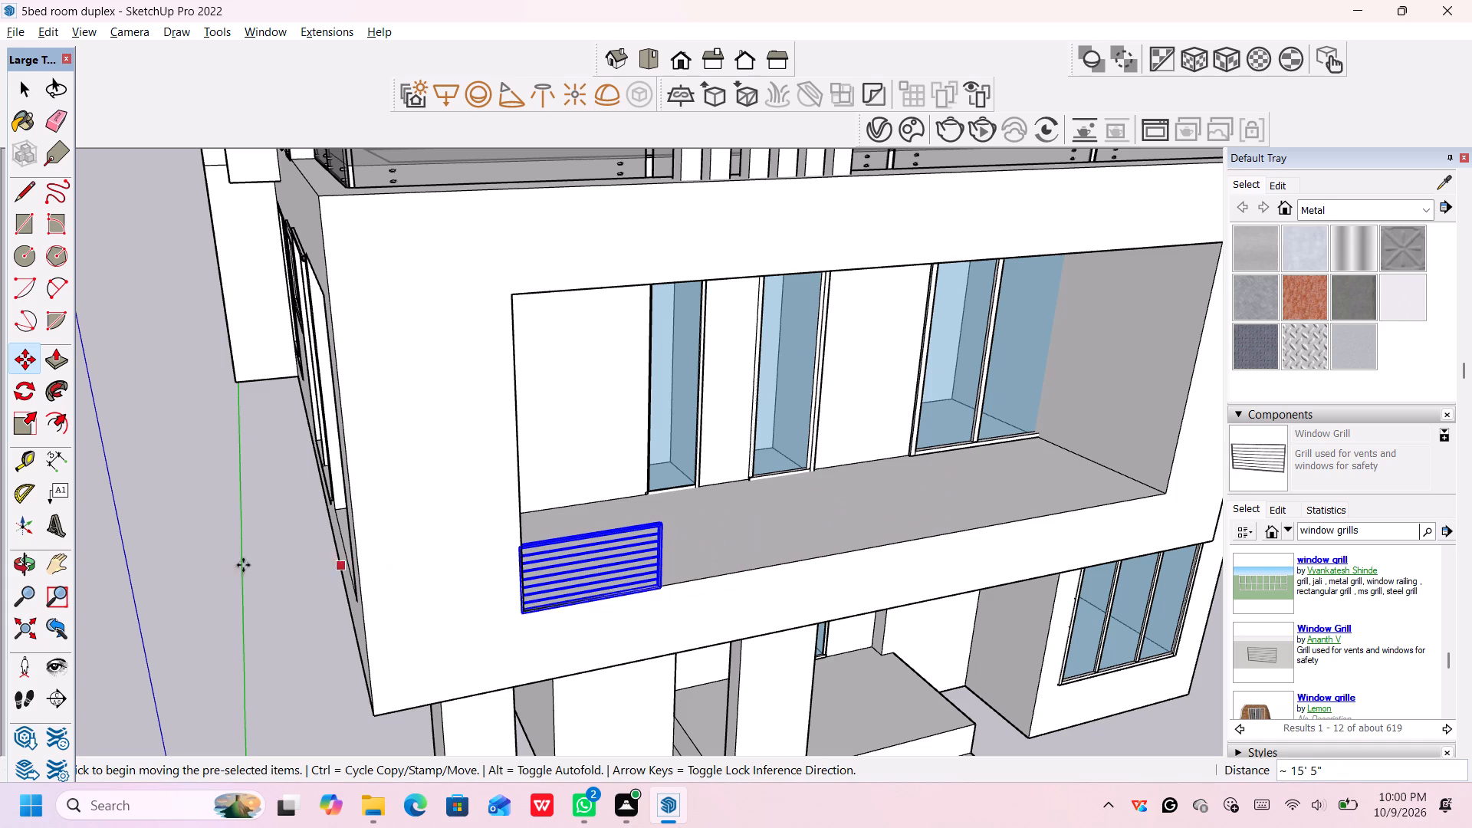
# Scale the grill's height by about 4.33 so it reaches the top edge of the balcony opening.
pyautogui.click(21, 423)
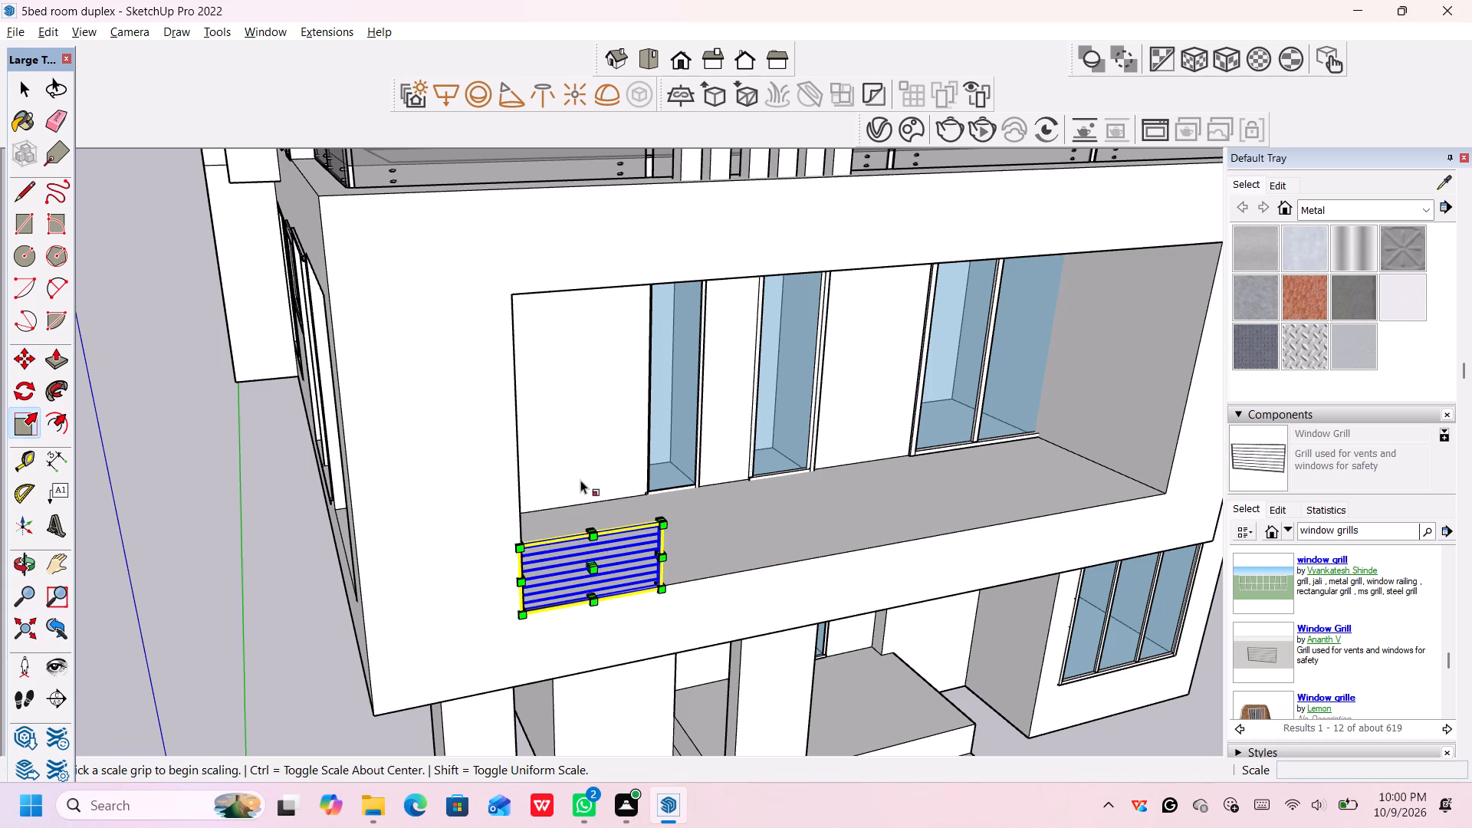
pyautogui.click(594, 537)
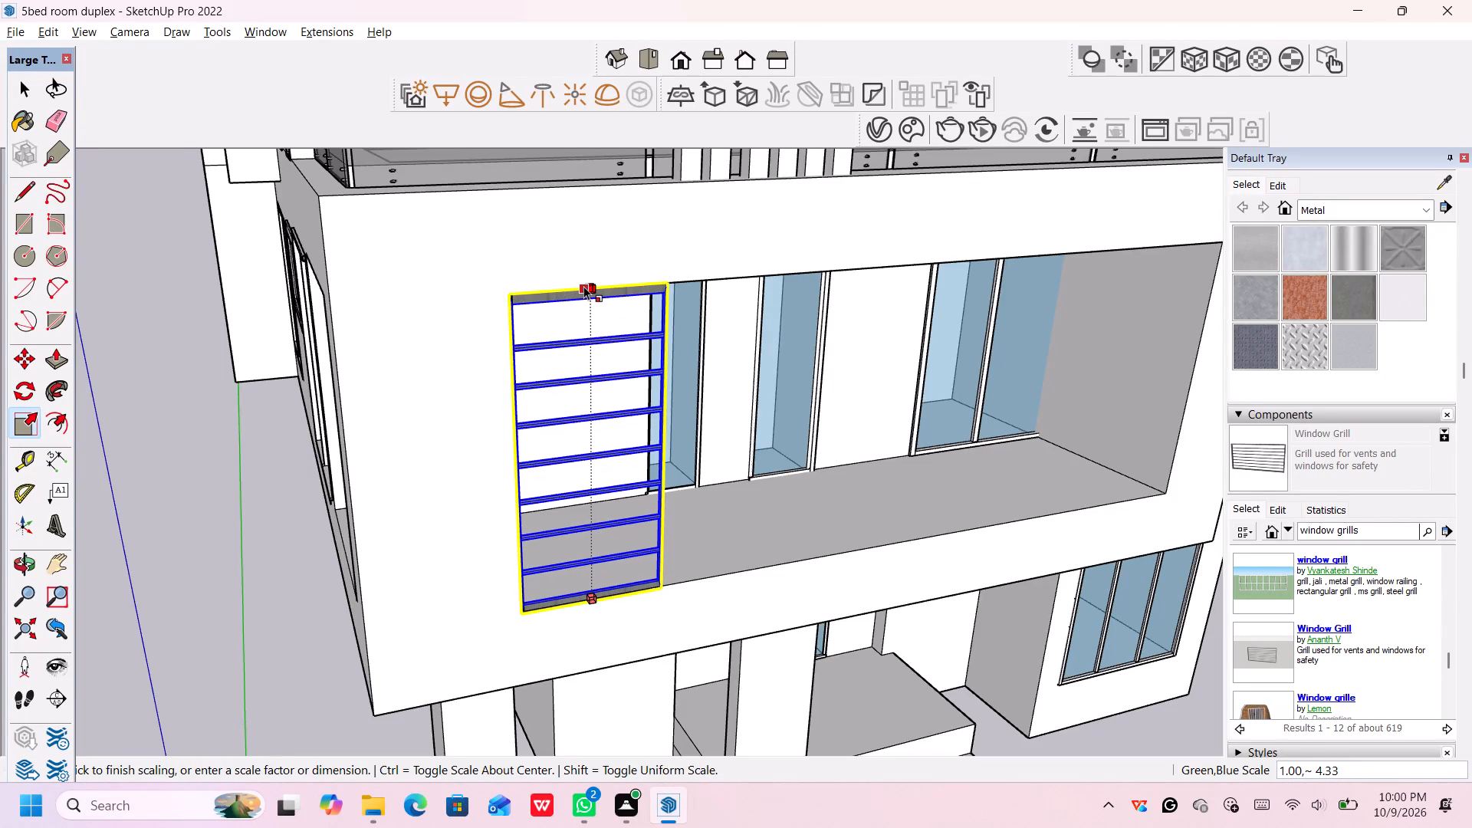
pyautogui.click(583, 286)
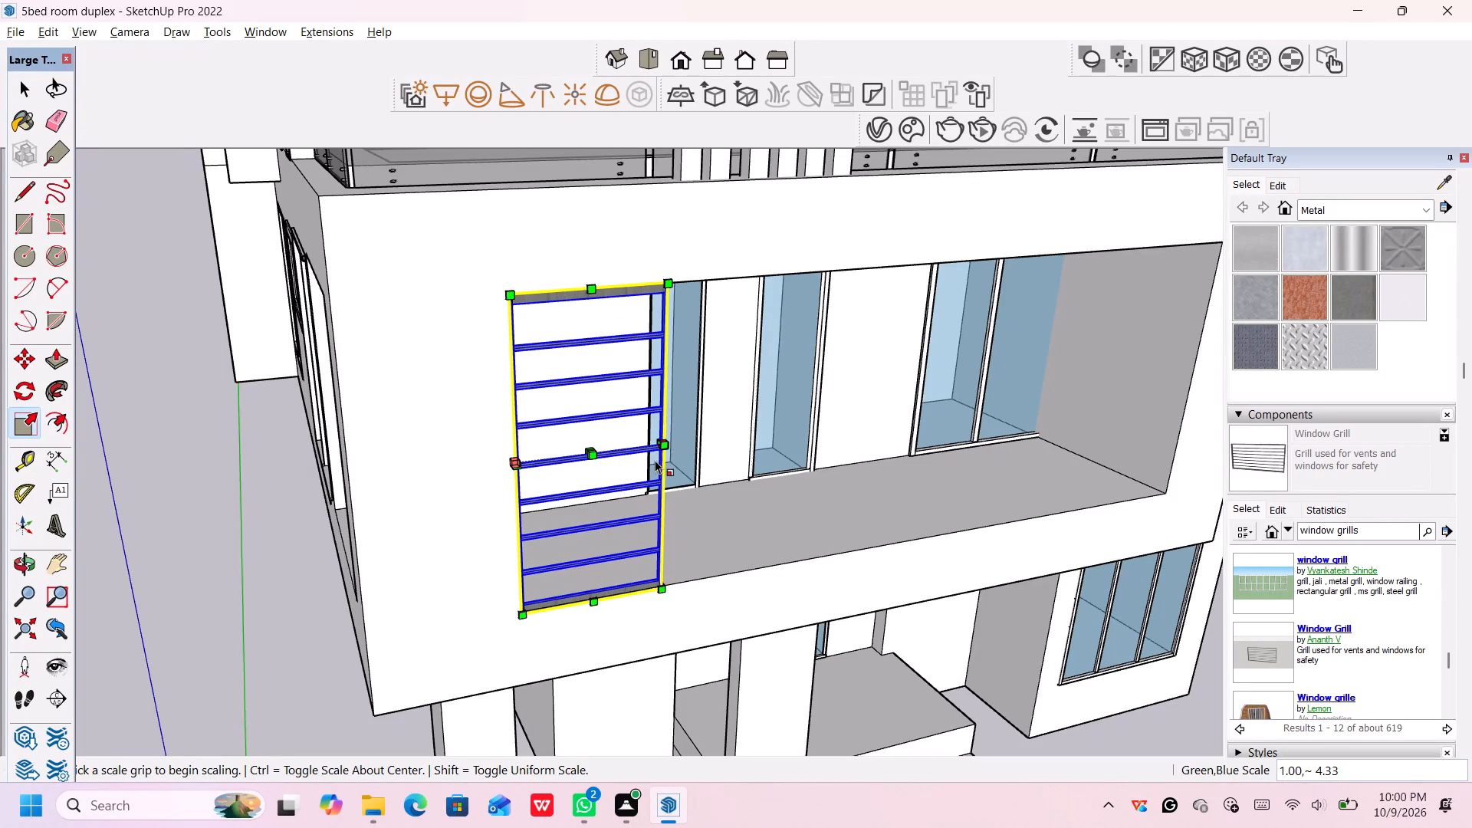
# Scale the grill's width by about 2.00 and its depth by about -10.78 across the first-floor balcony opening.
pyautogui.click(656, 442)
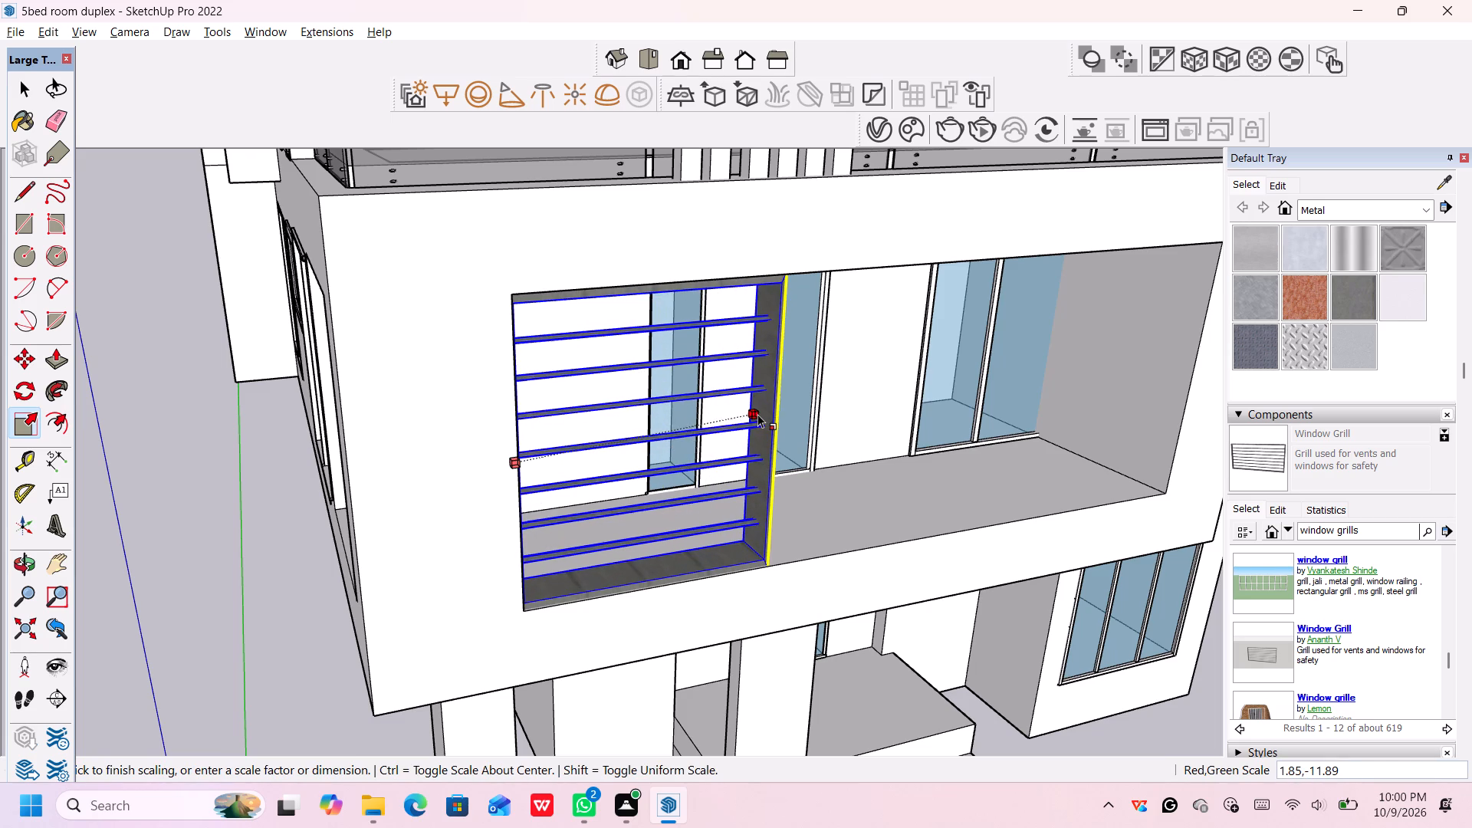
pyautogui.click(772, 413)
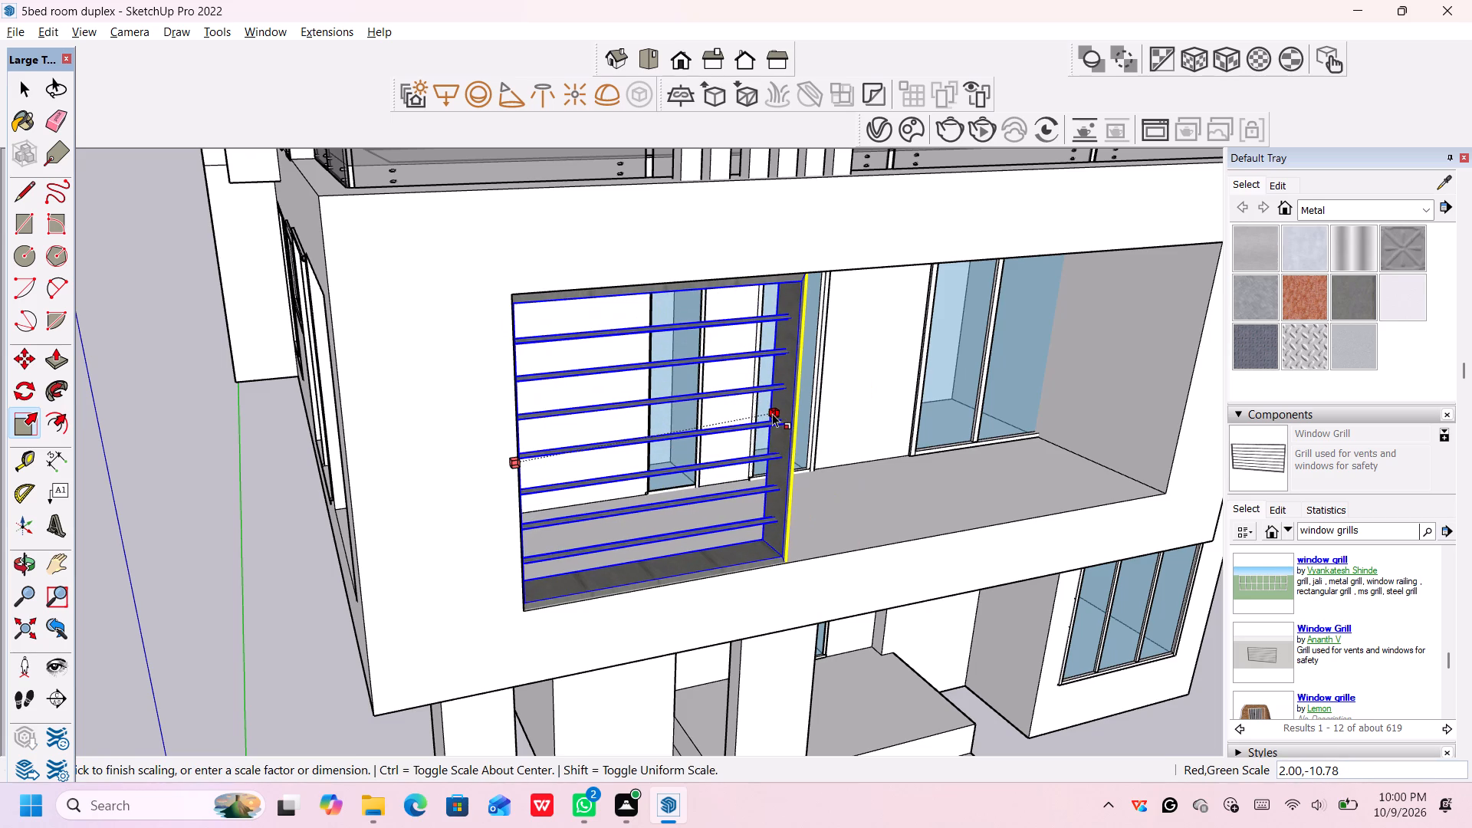
pyautogui.scroll(-14, 810, 538)
pyautogui.scroll(-5, 883, 619)
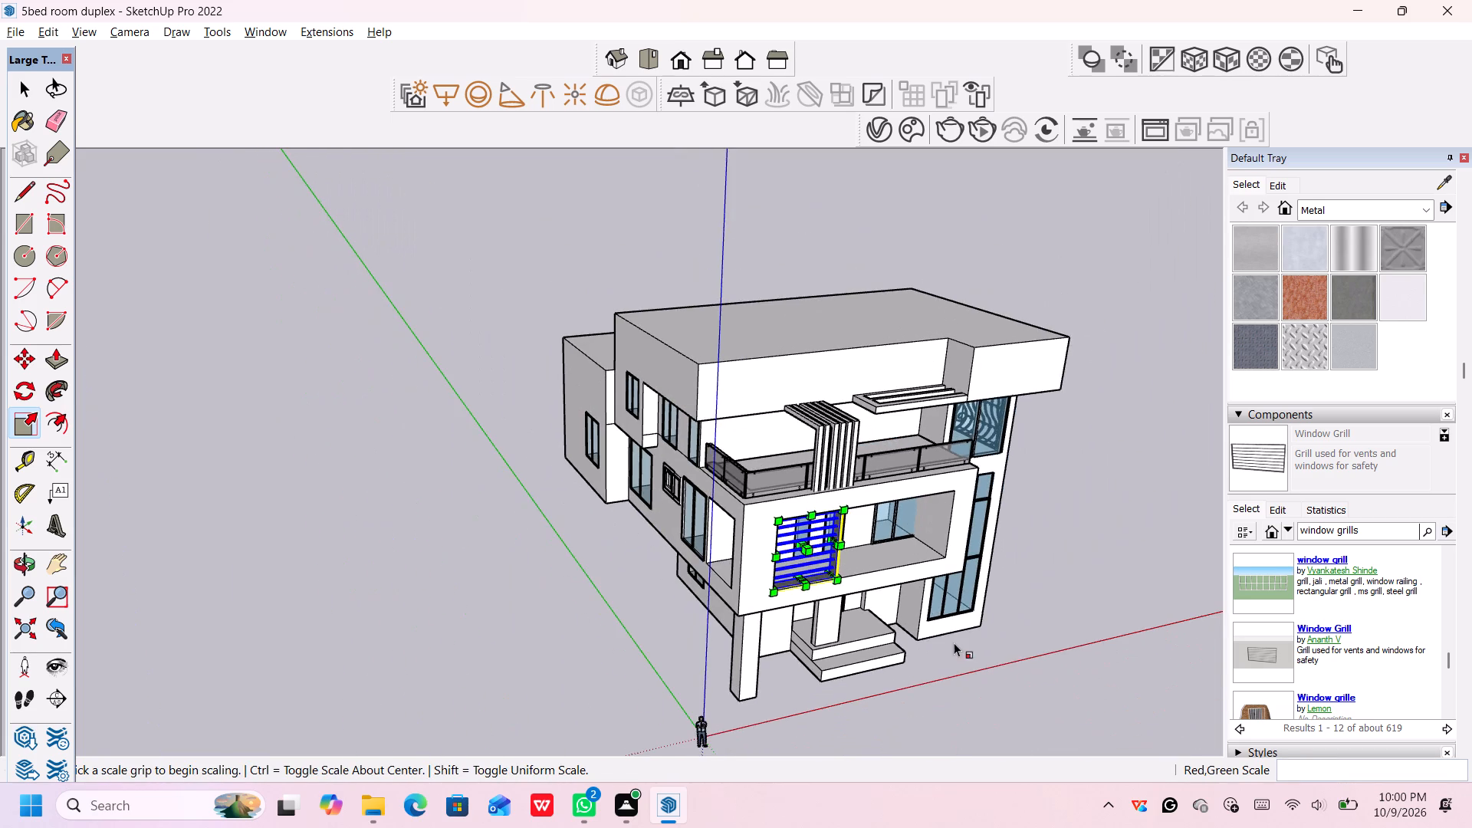
pyautogui.moveTo(954, 649); pyautogui.dragTo(954, 568, button='middle')
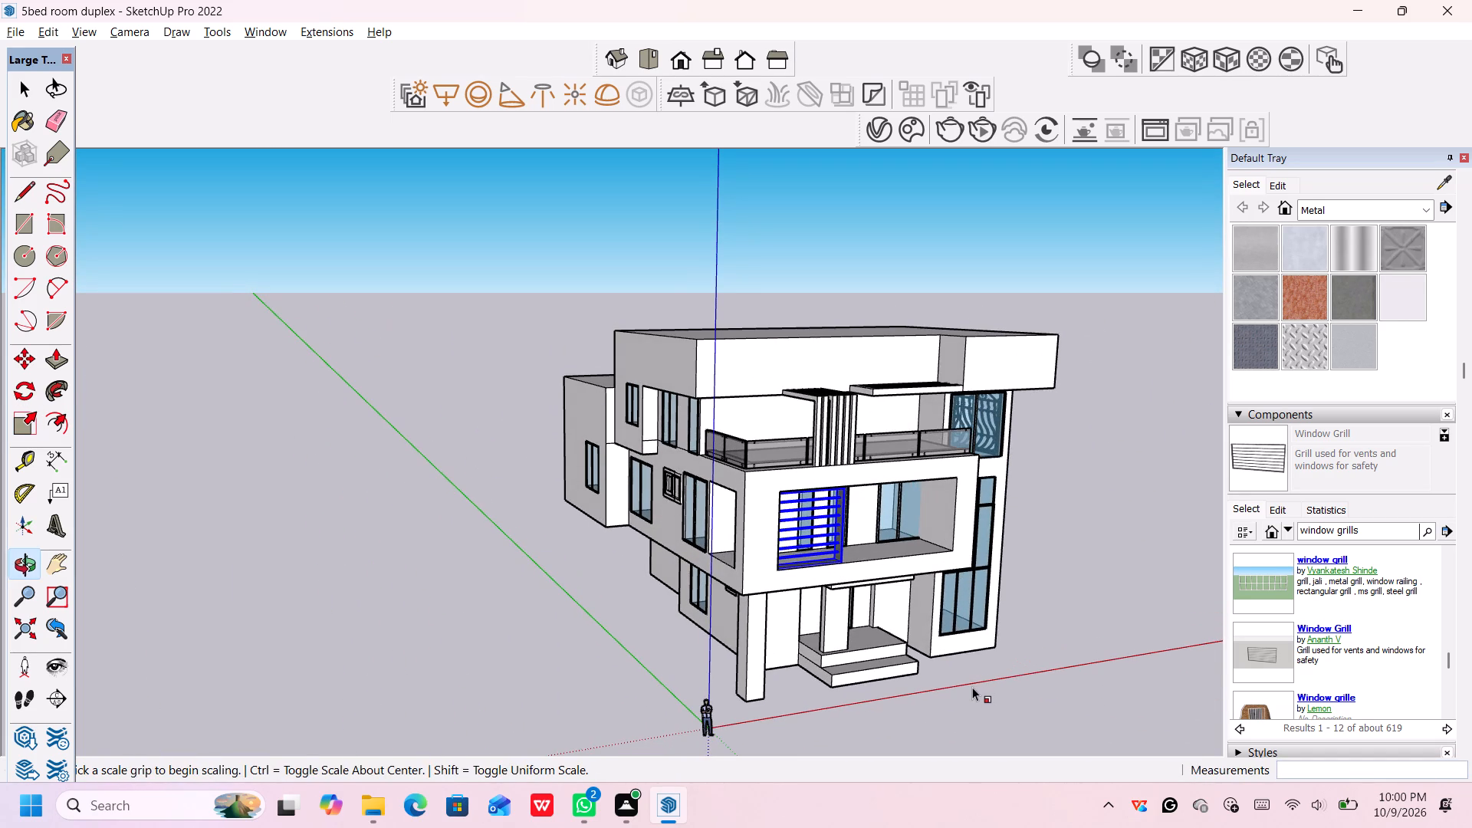
pyautogui.press('space')
pyautogui.press('space')
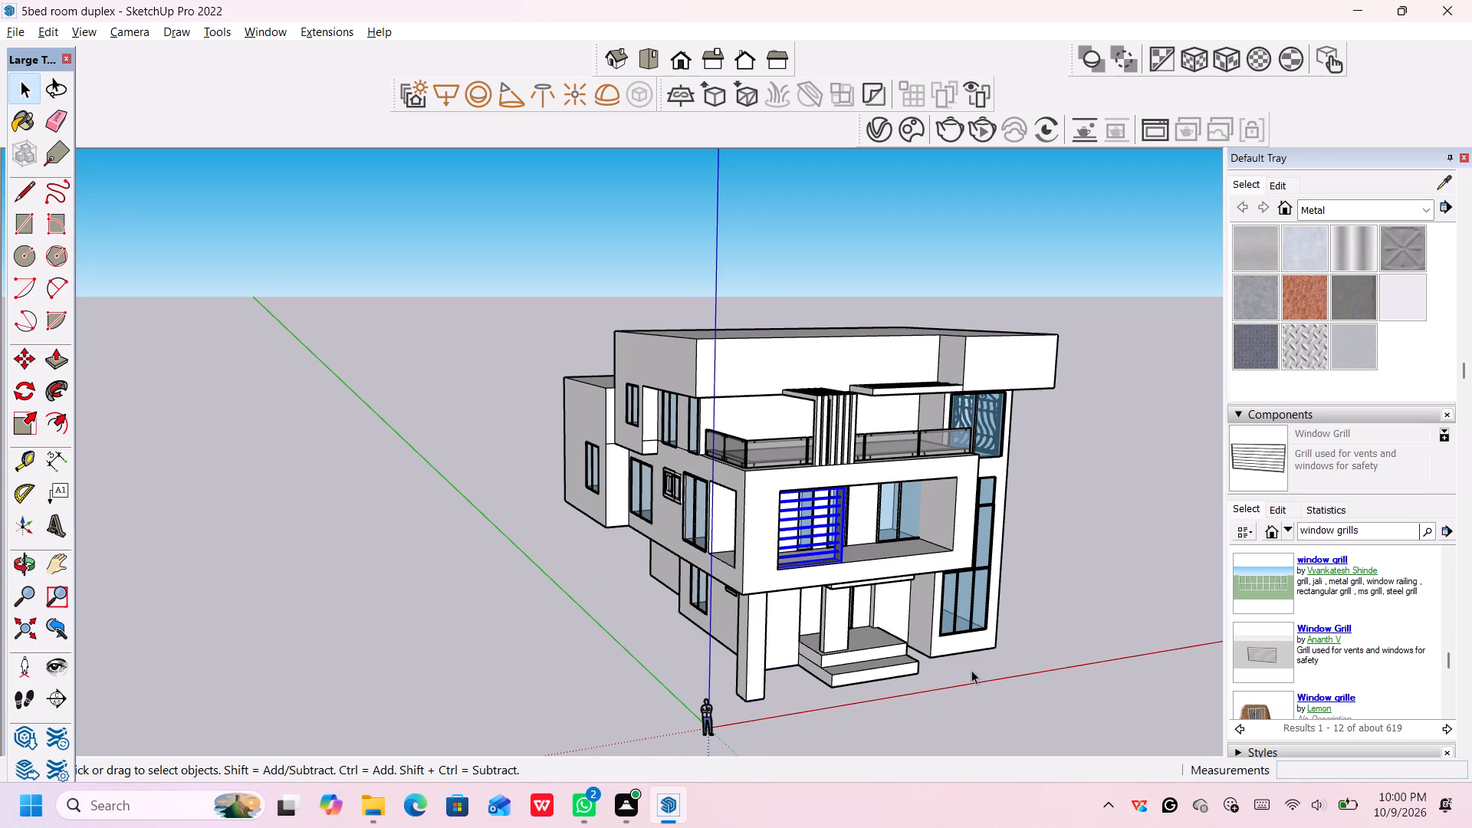
pyautogui.click(971, 671)
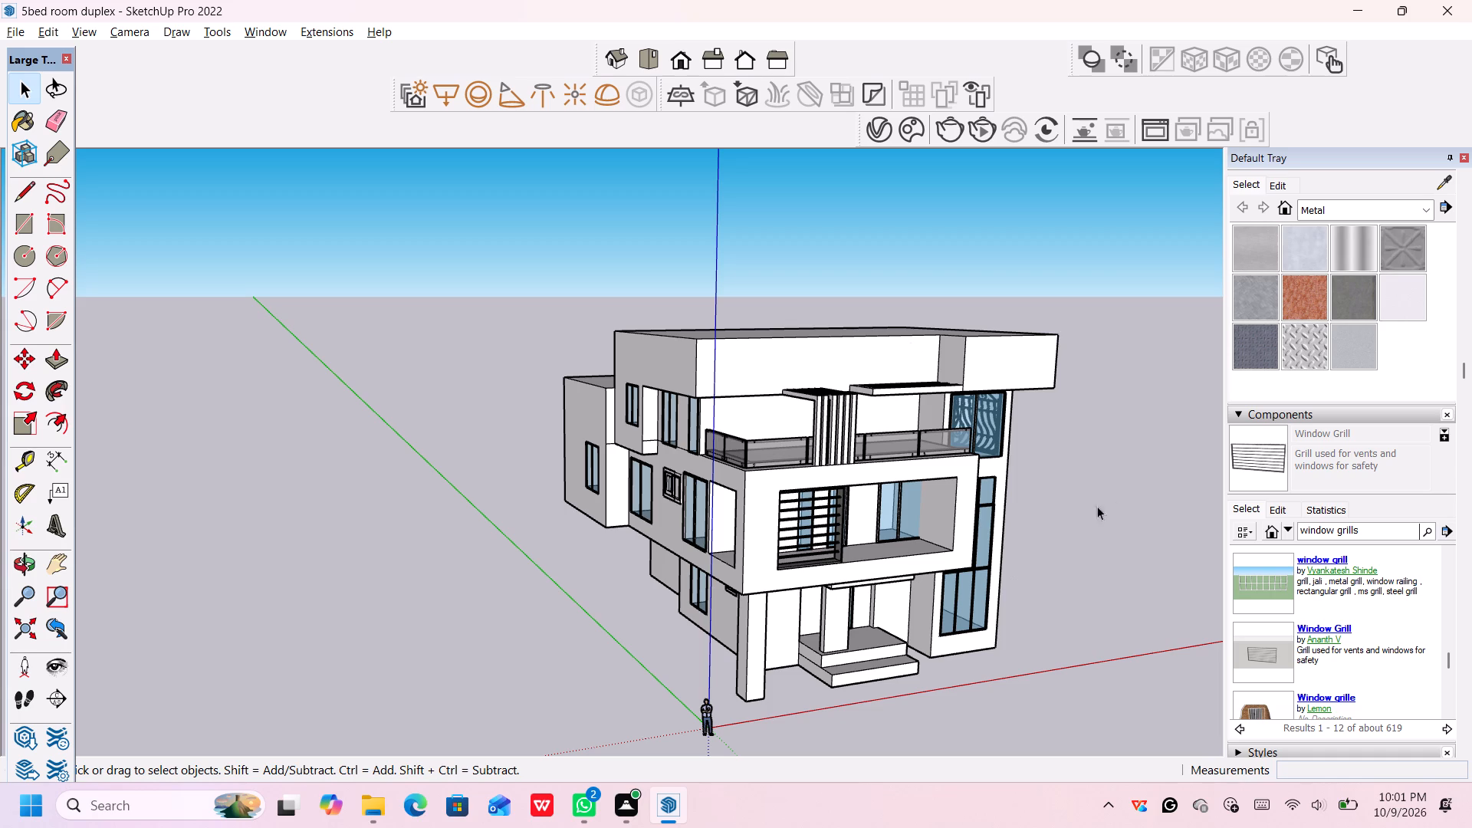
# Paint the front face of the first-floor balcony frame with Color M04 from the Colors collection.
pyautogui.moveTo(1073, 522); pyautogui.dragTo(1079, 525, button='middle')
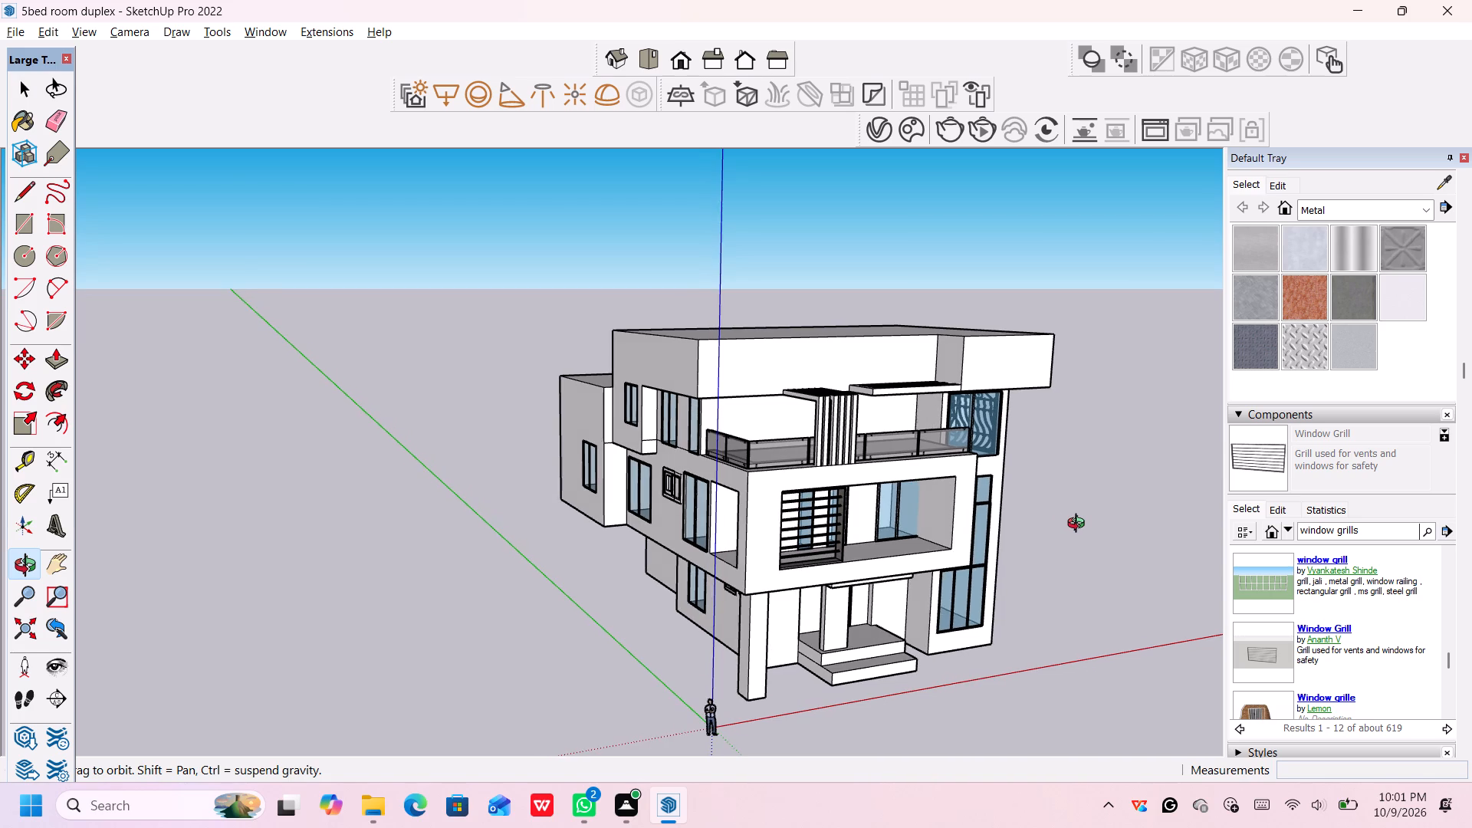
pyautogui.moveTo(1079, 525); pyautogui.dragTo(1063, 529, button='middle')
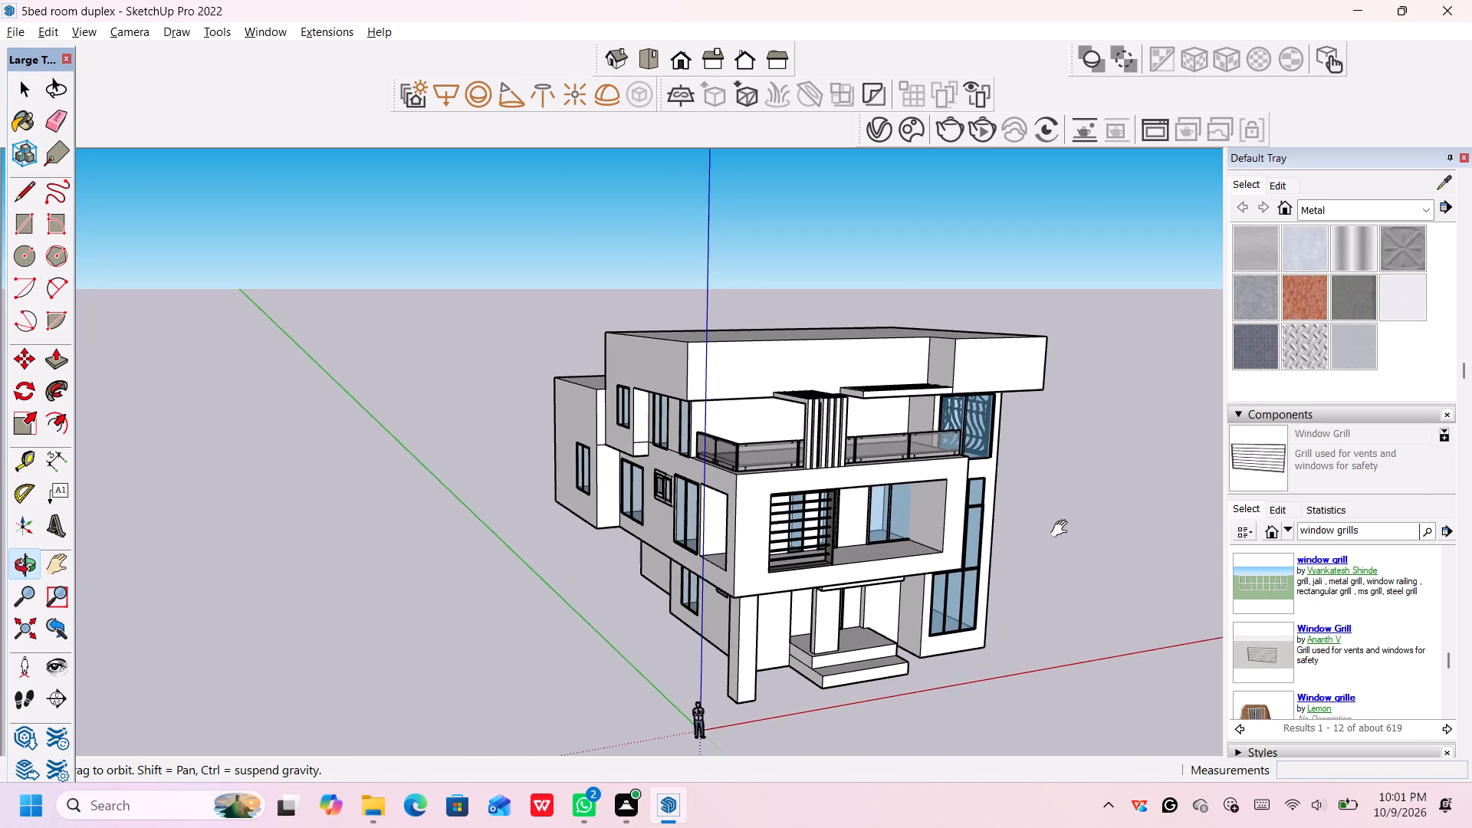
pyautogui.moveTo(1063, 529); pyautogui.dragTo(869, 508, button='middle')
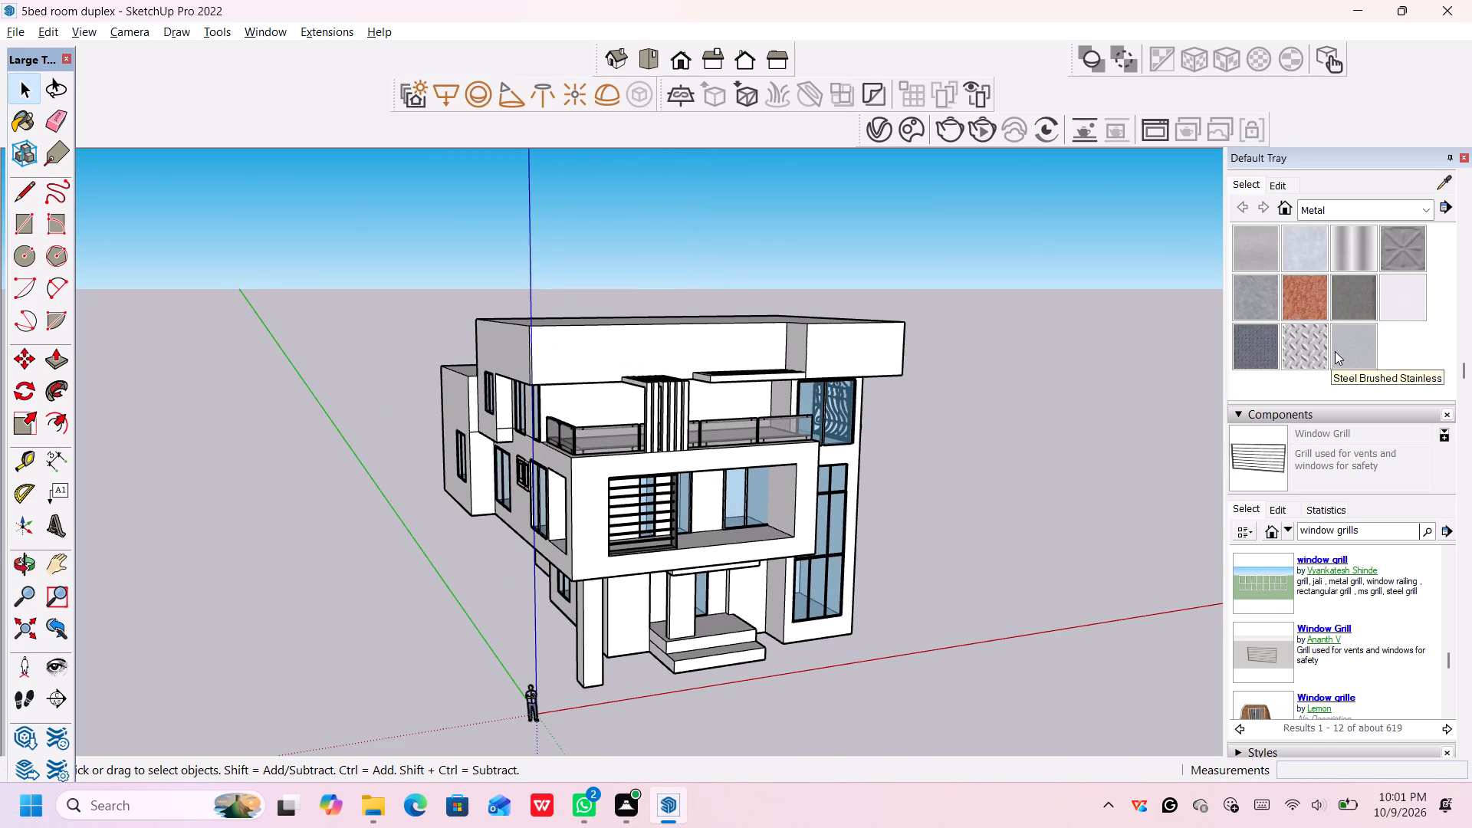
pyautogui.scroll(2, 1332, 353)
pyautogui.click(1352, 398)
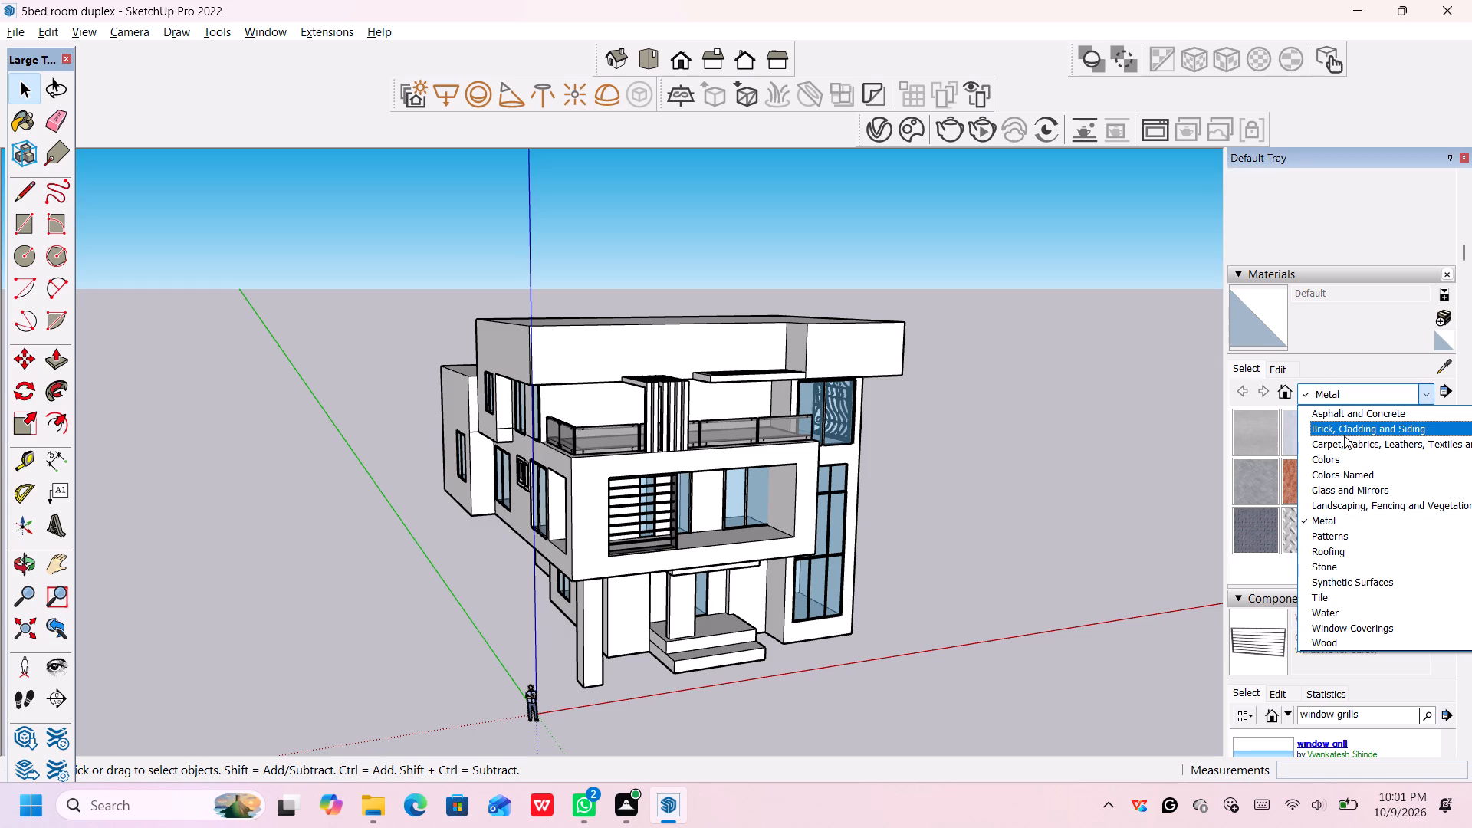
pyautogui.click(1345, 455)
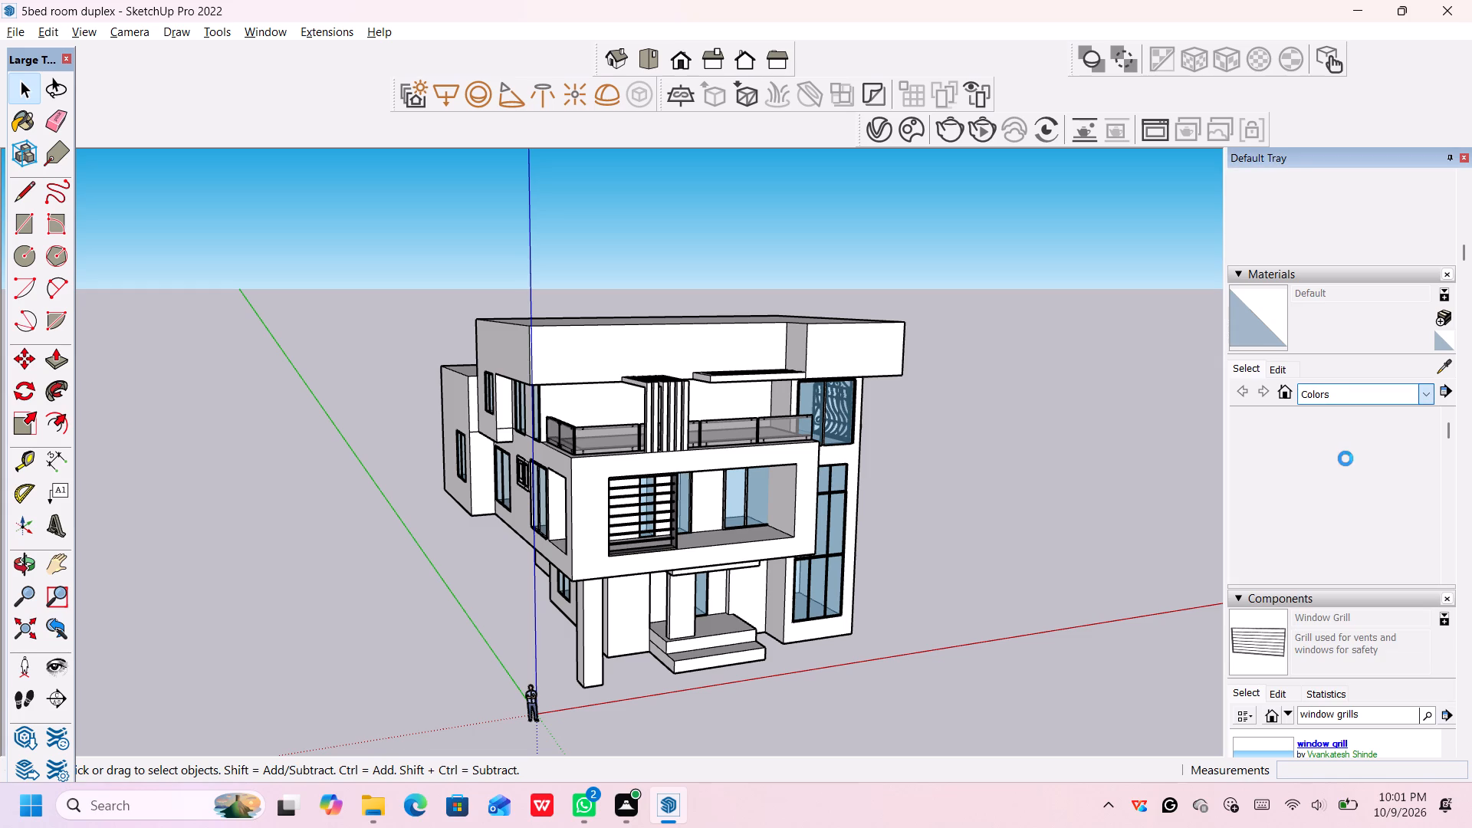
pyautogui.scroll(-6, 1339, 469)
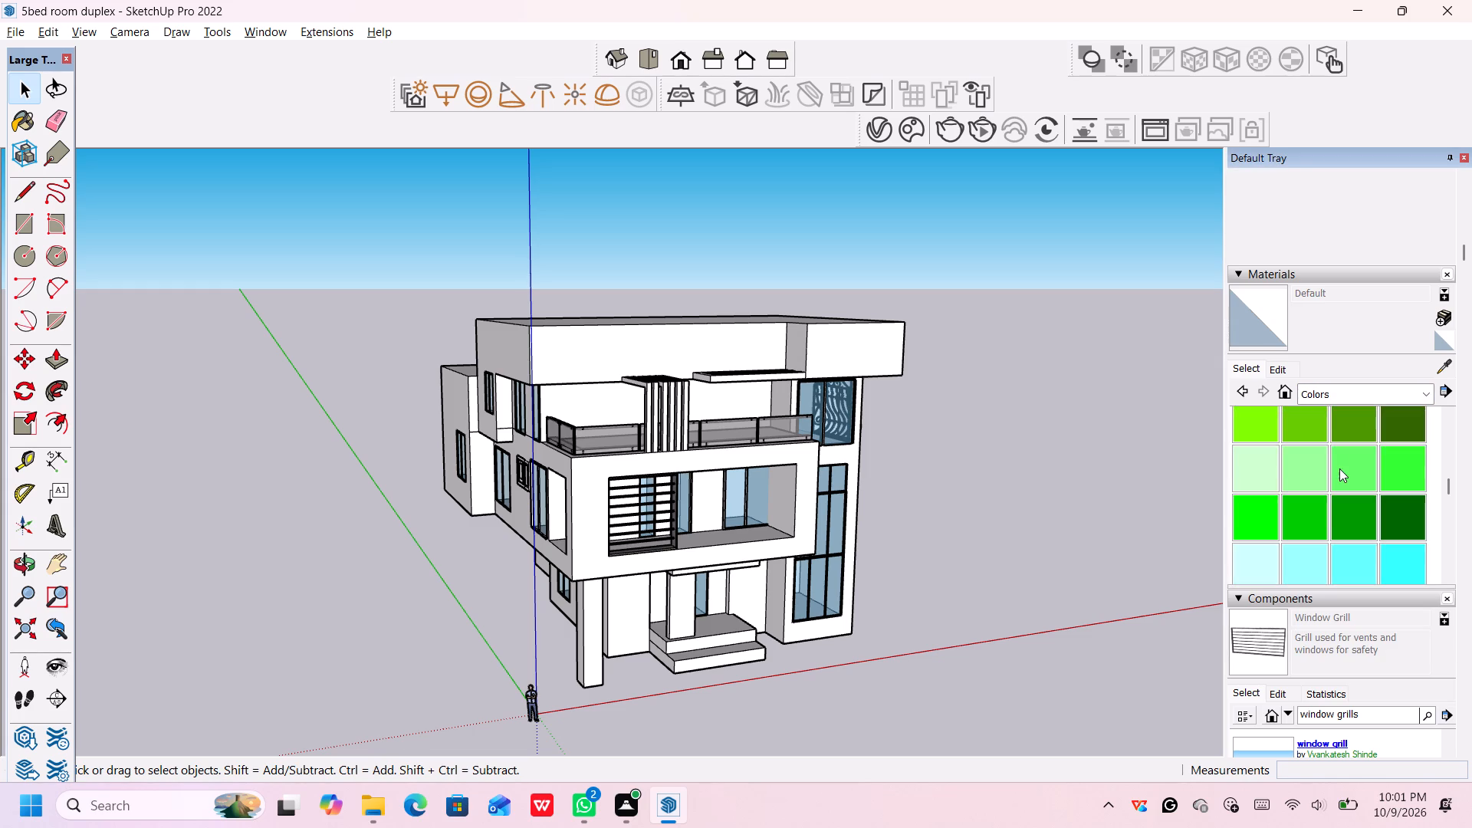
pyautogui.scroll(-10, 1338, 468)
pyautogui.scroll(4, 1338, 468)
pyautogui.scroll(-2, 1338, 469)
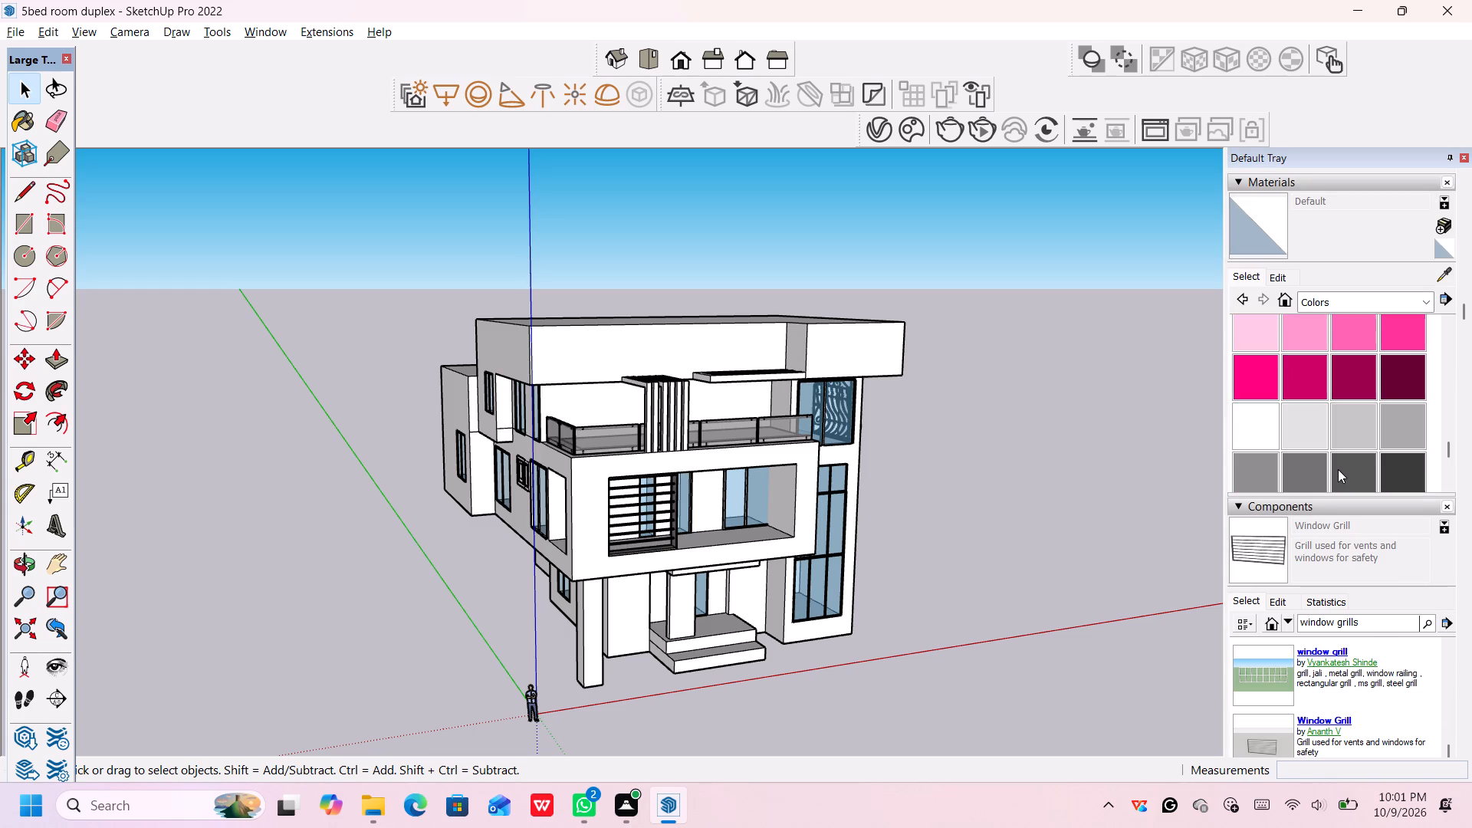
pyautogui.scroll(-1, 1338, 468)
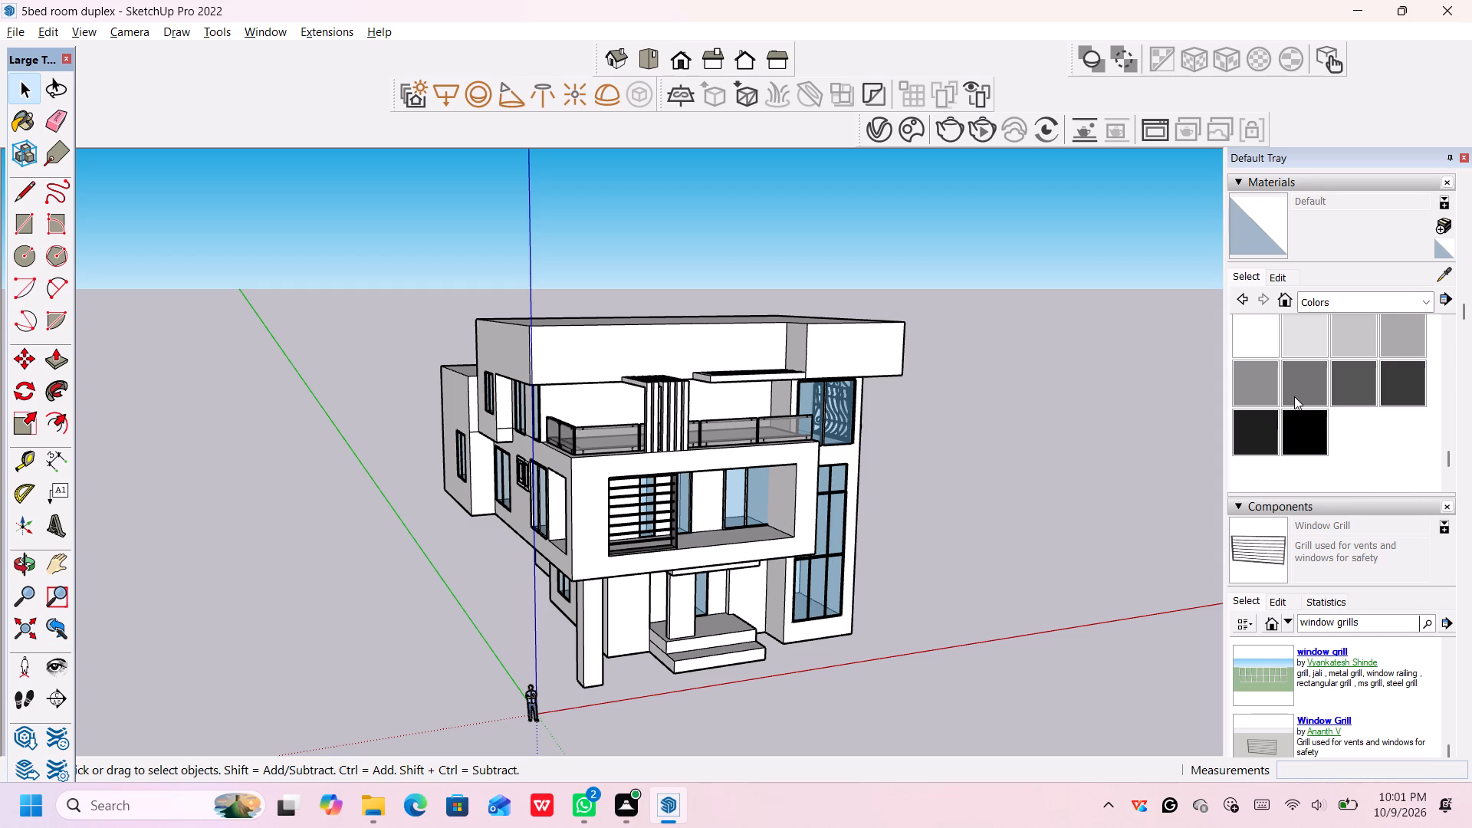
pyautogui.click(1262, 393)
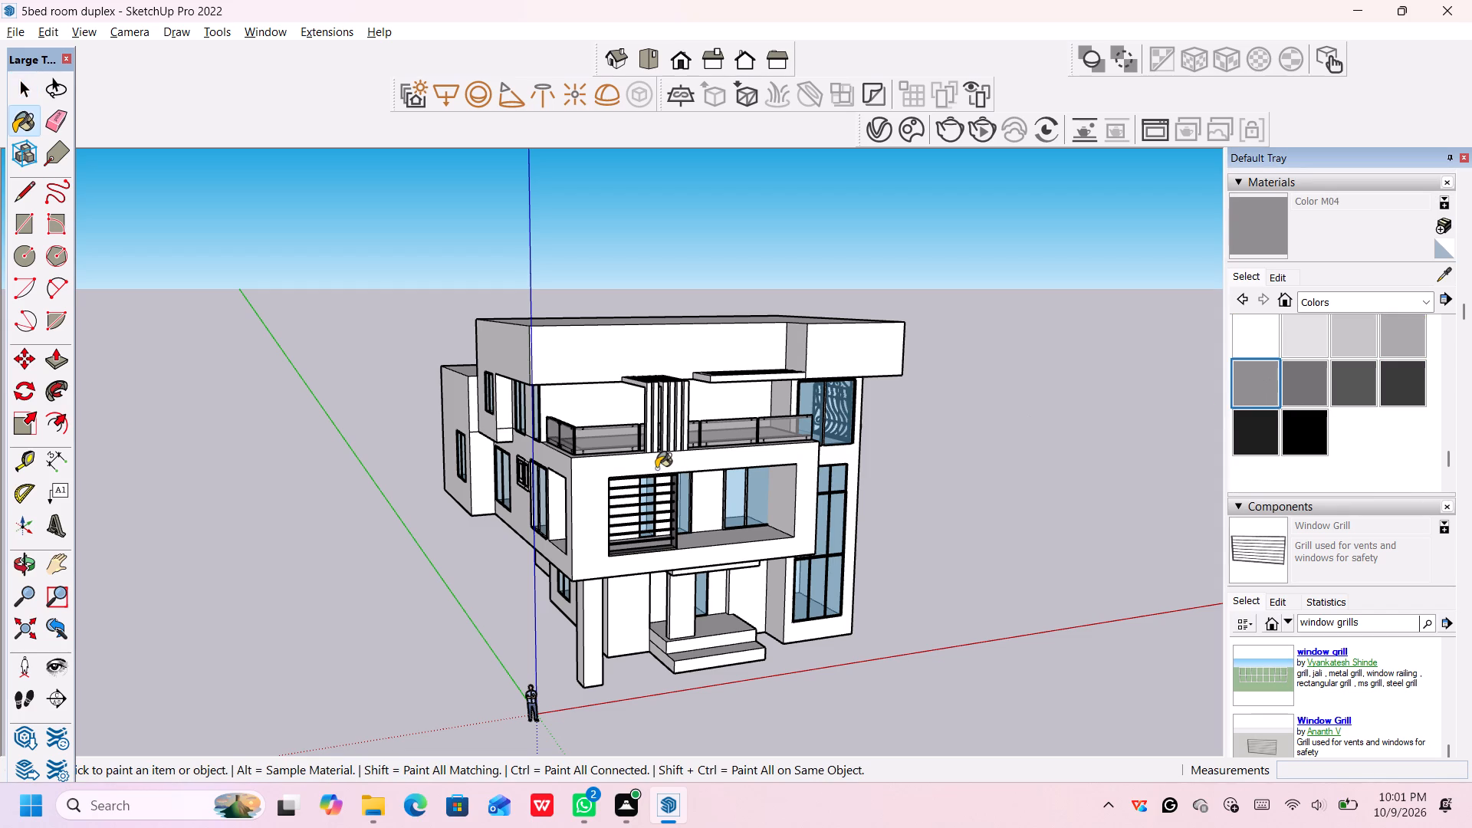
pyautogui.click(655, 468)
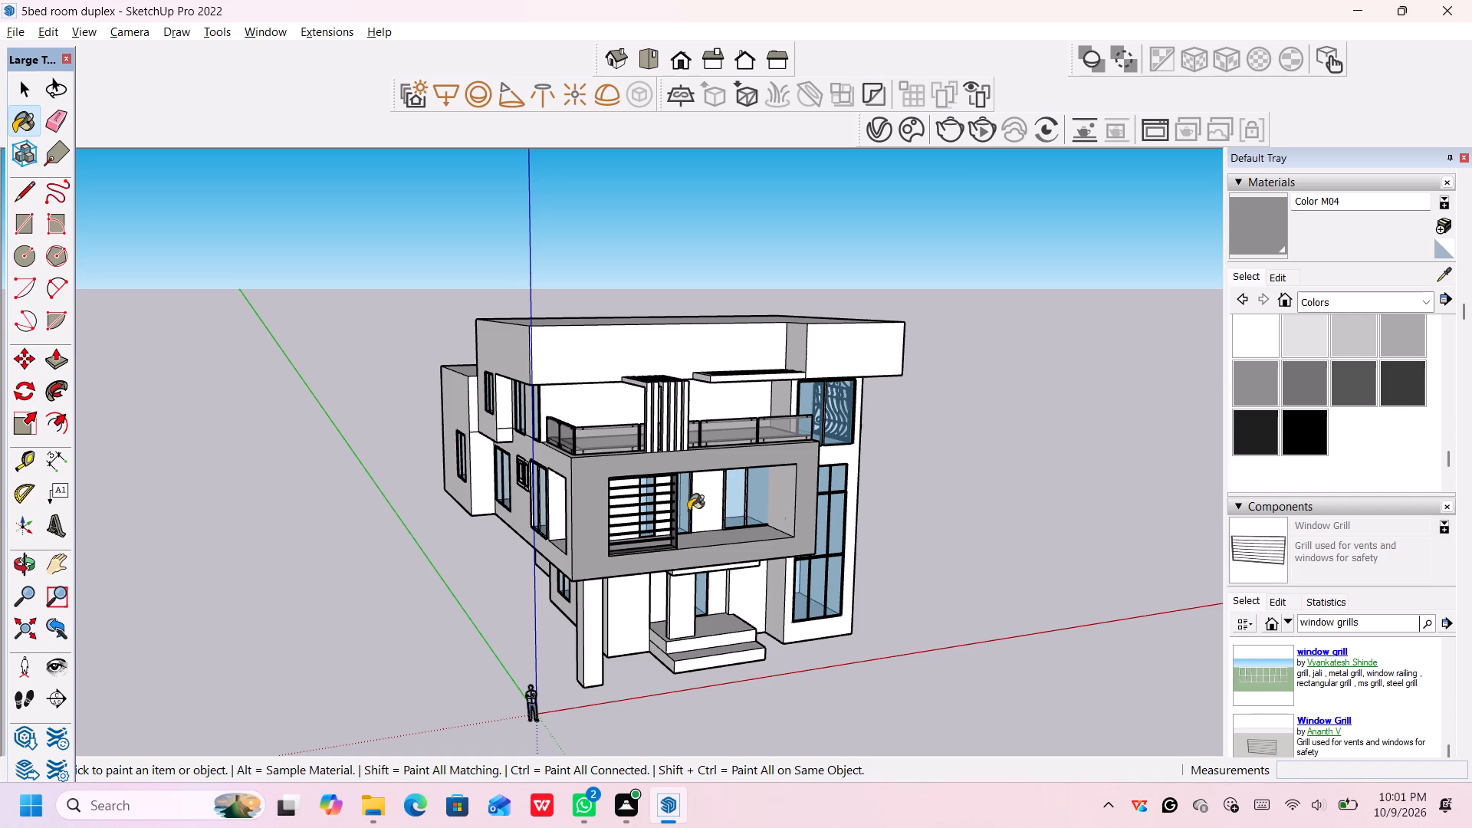
# Paint the first-floor balcony frame's front face, the adjoining side wall and the top-floor side wall between the windows with Color M05.
pyautogui.click(1306, 376)
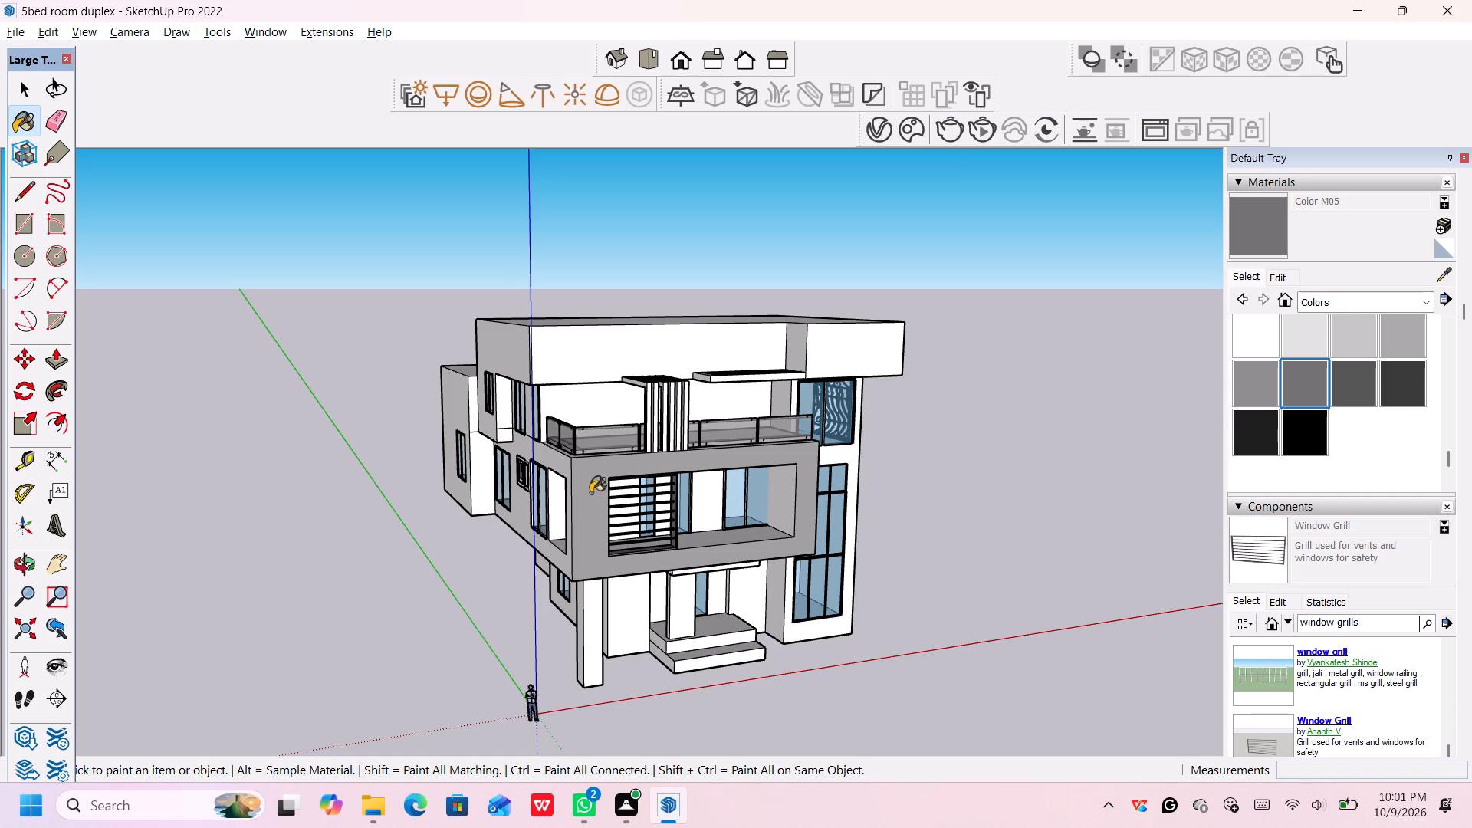
pyautogui.click(590, 493)
pyautogui.moveTo(593, 491); pyautogui.dragTo(657, 492, button='middle')
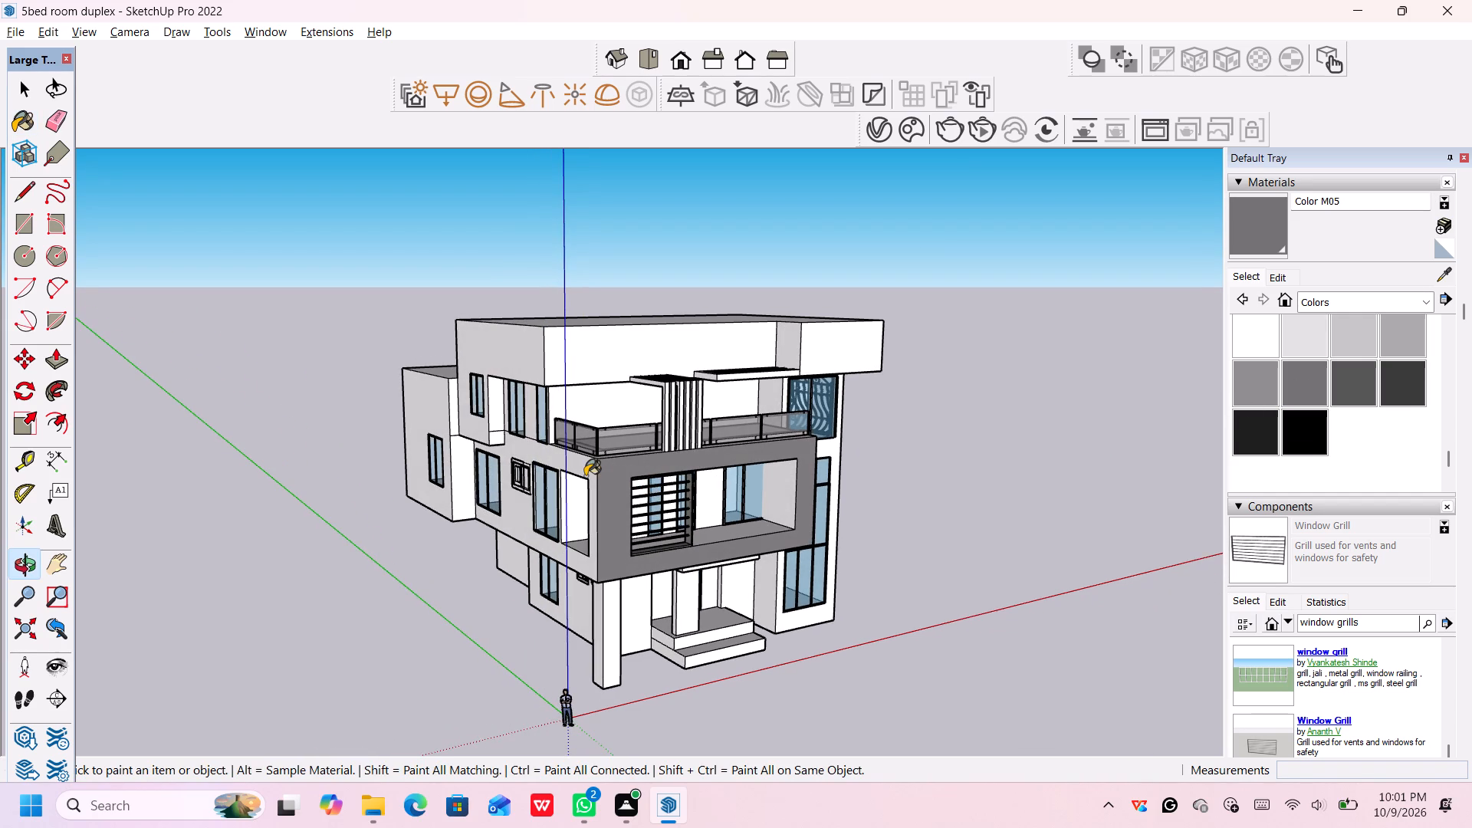
pyautogui.moveTo(583, 475); pyautogui.dragTo(623, 468, button='middle')
pyautogui.click(602, 465)
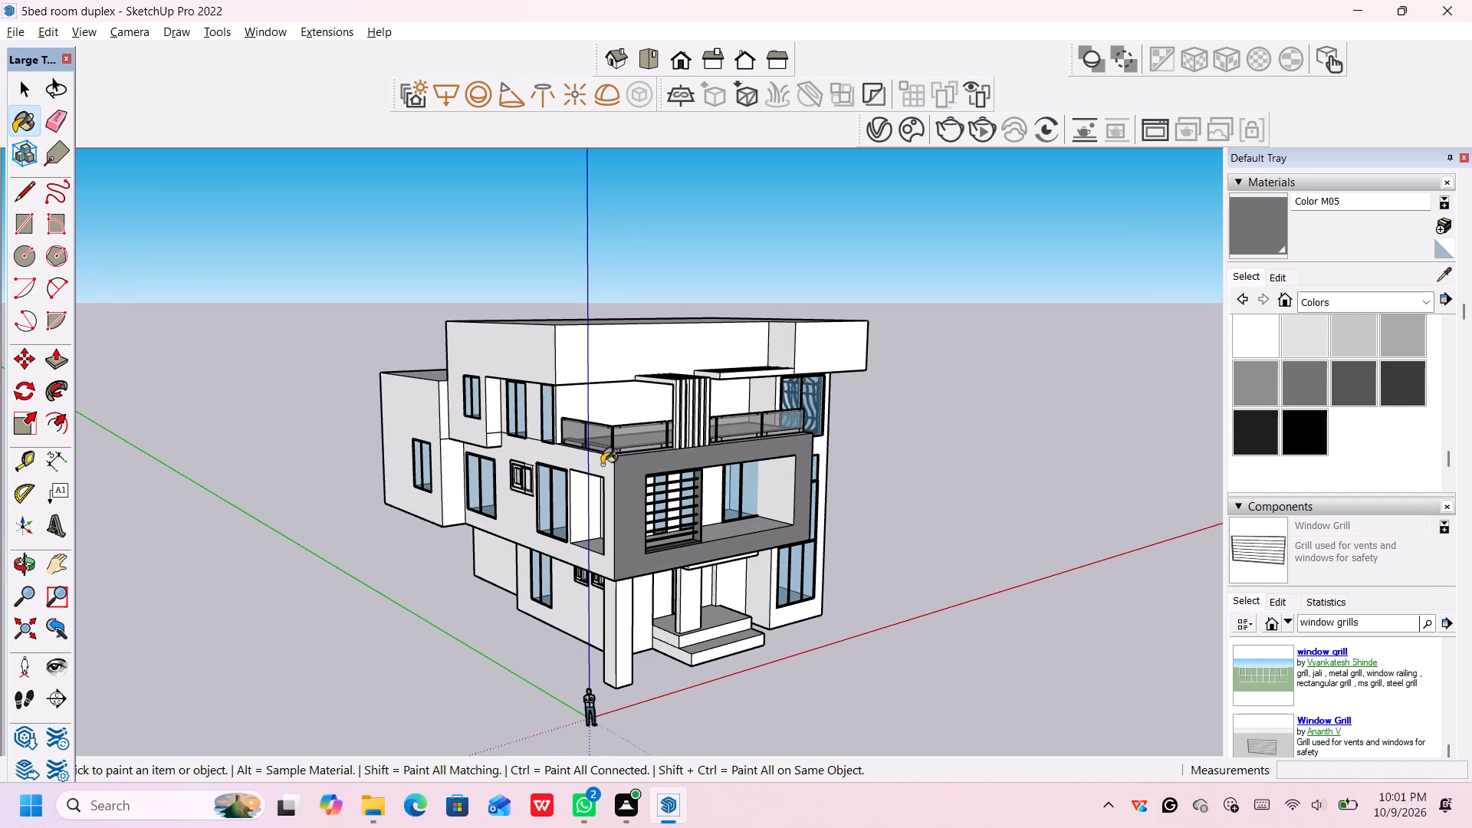
pyautogui.click(532, 420)
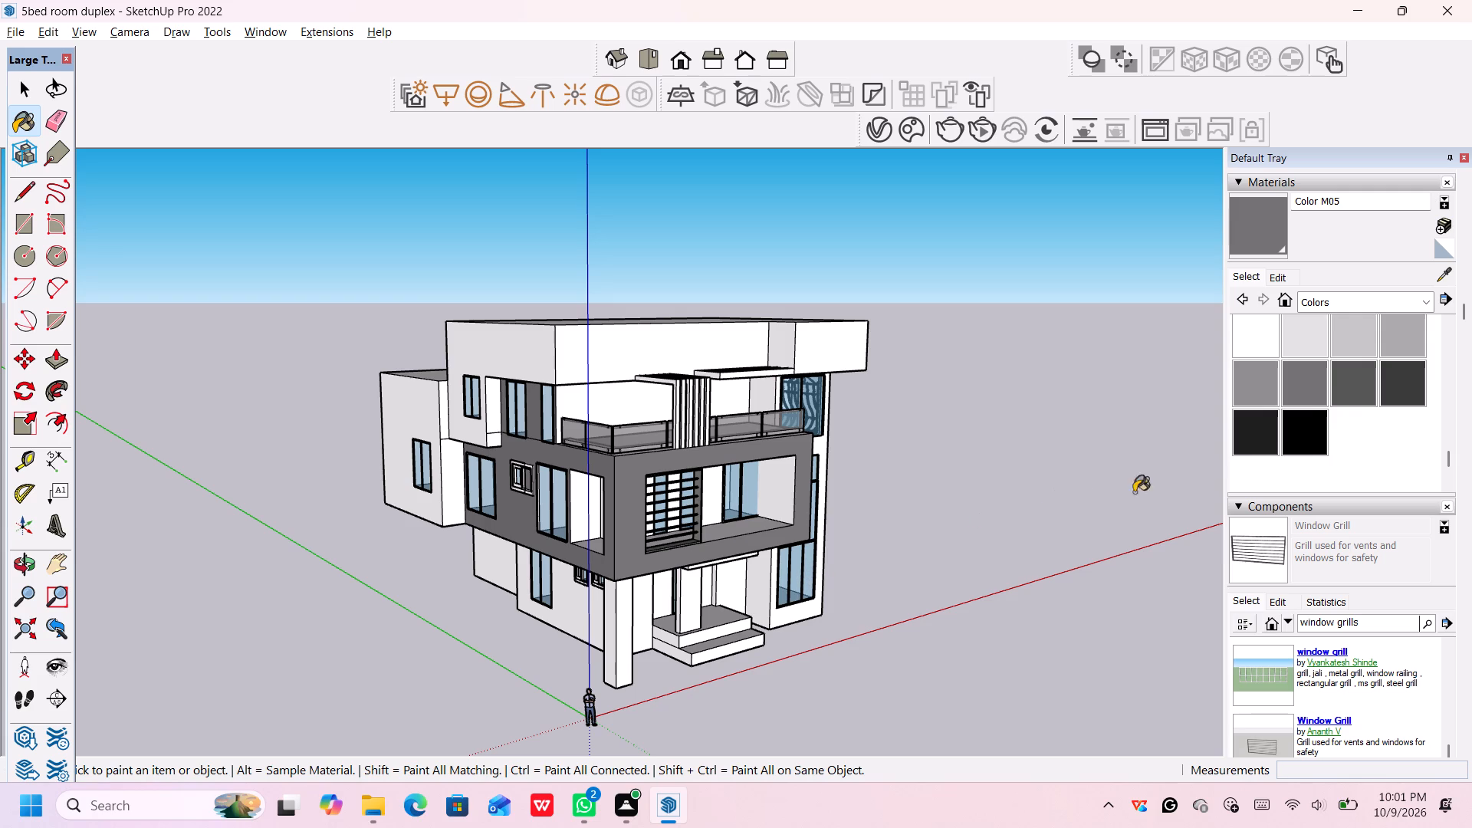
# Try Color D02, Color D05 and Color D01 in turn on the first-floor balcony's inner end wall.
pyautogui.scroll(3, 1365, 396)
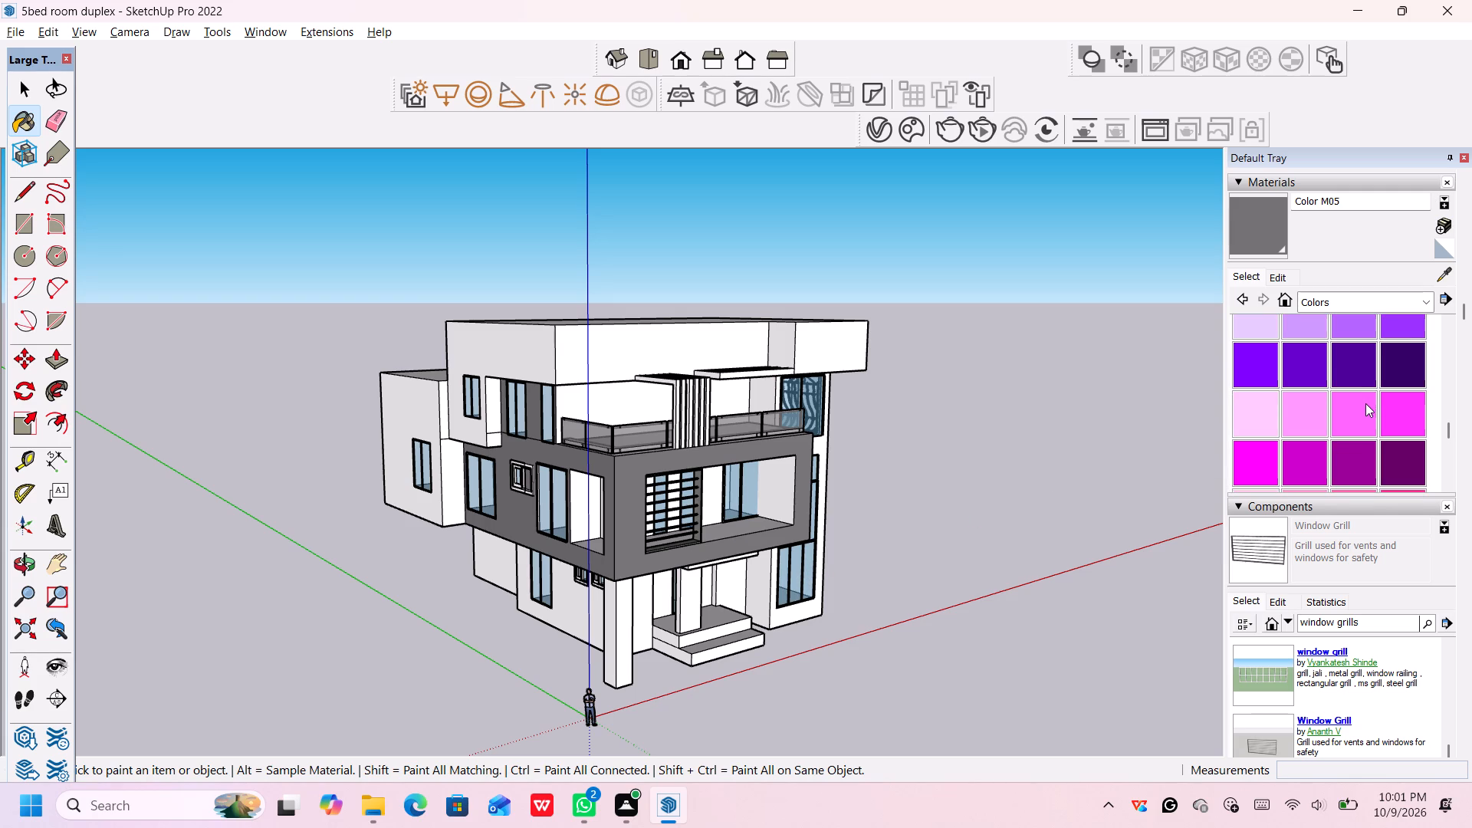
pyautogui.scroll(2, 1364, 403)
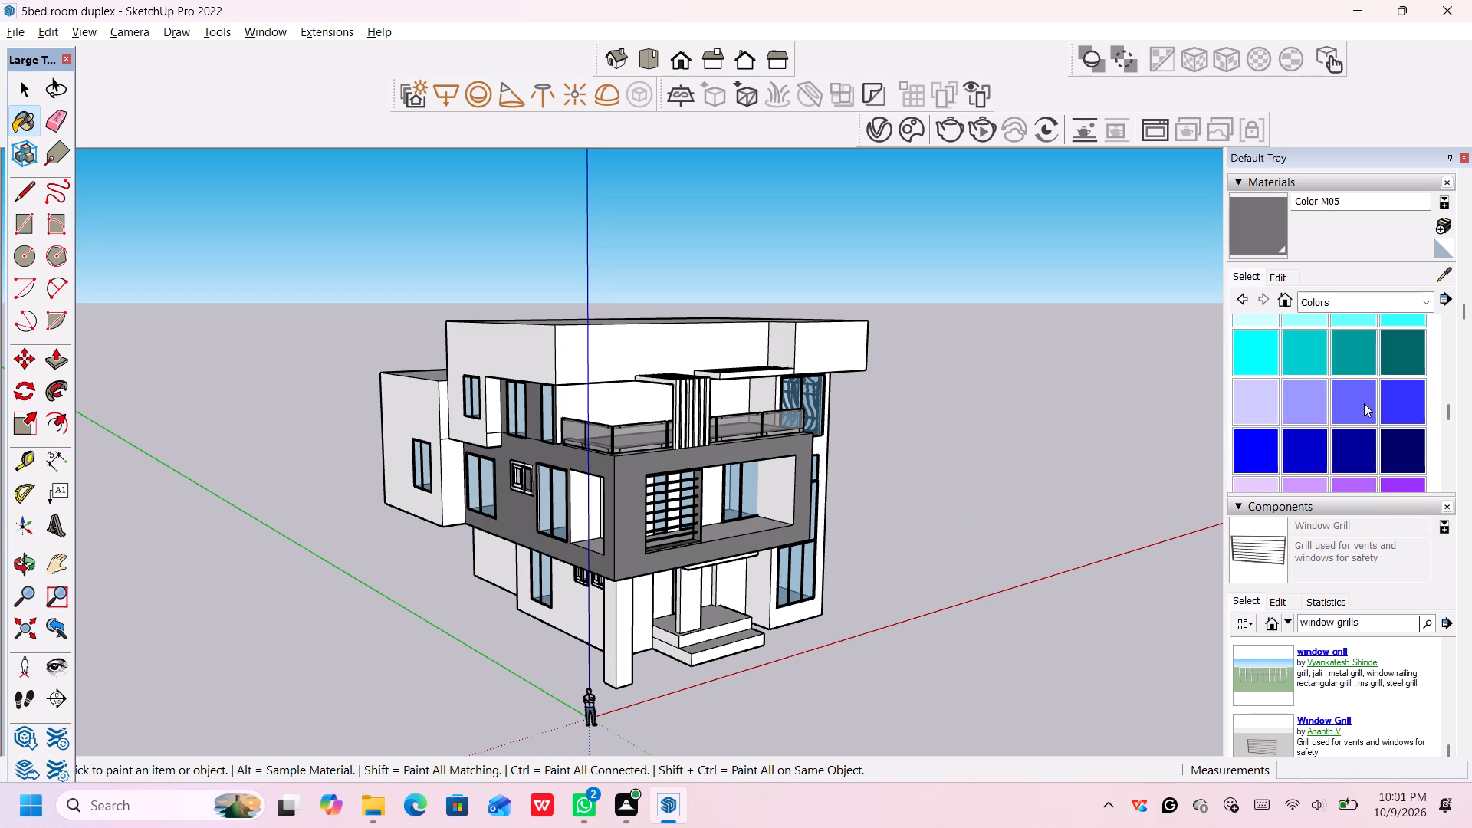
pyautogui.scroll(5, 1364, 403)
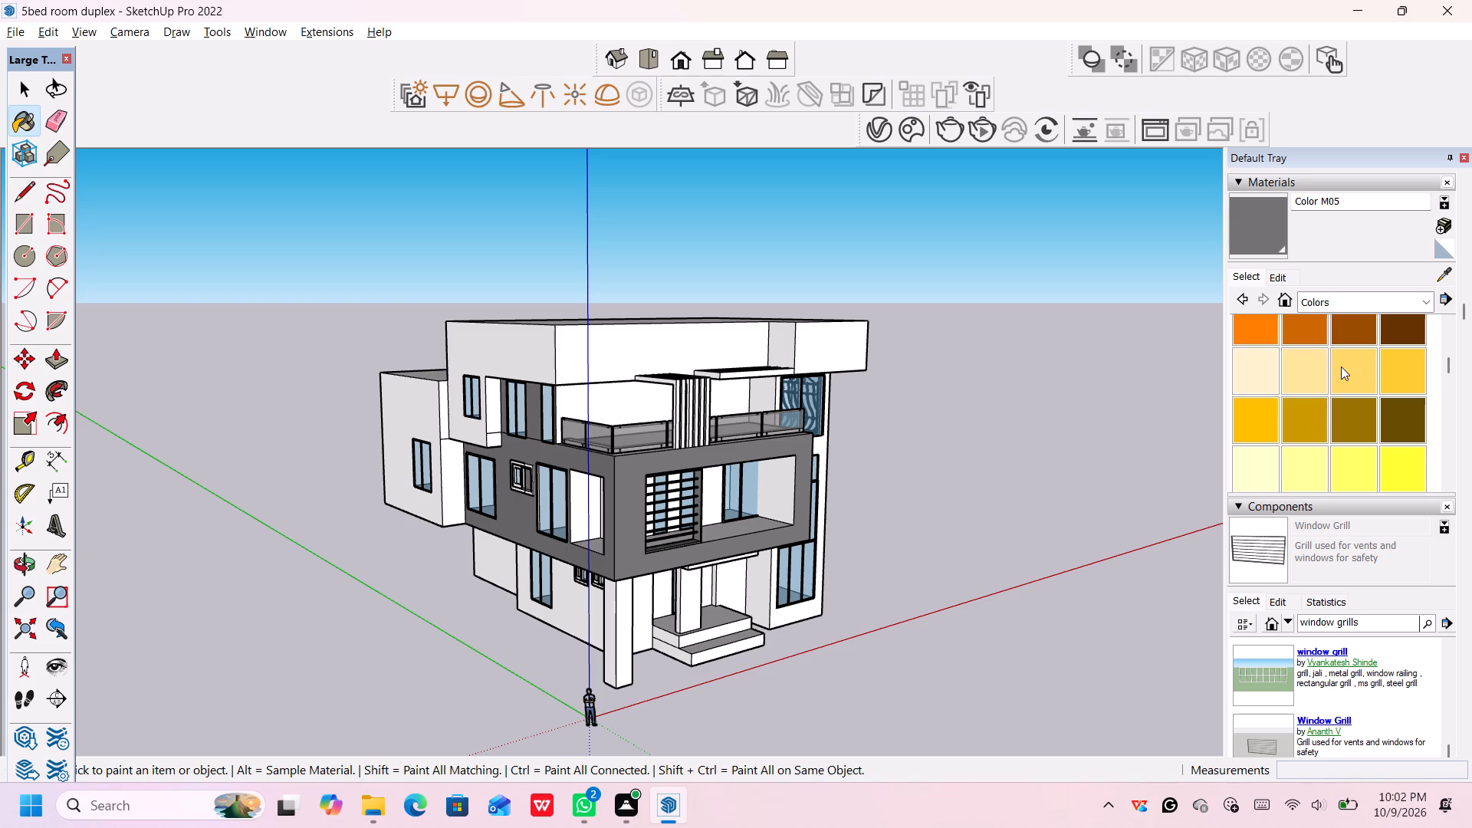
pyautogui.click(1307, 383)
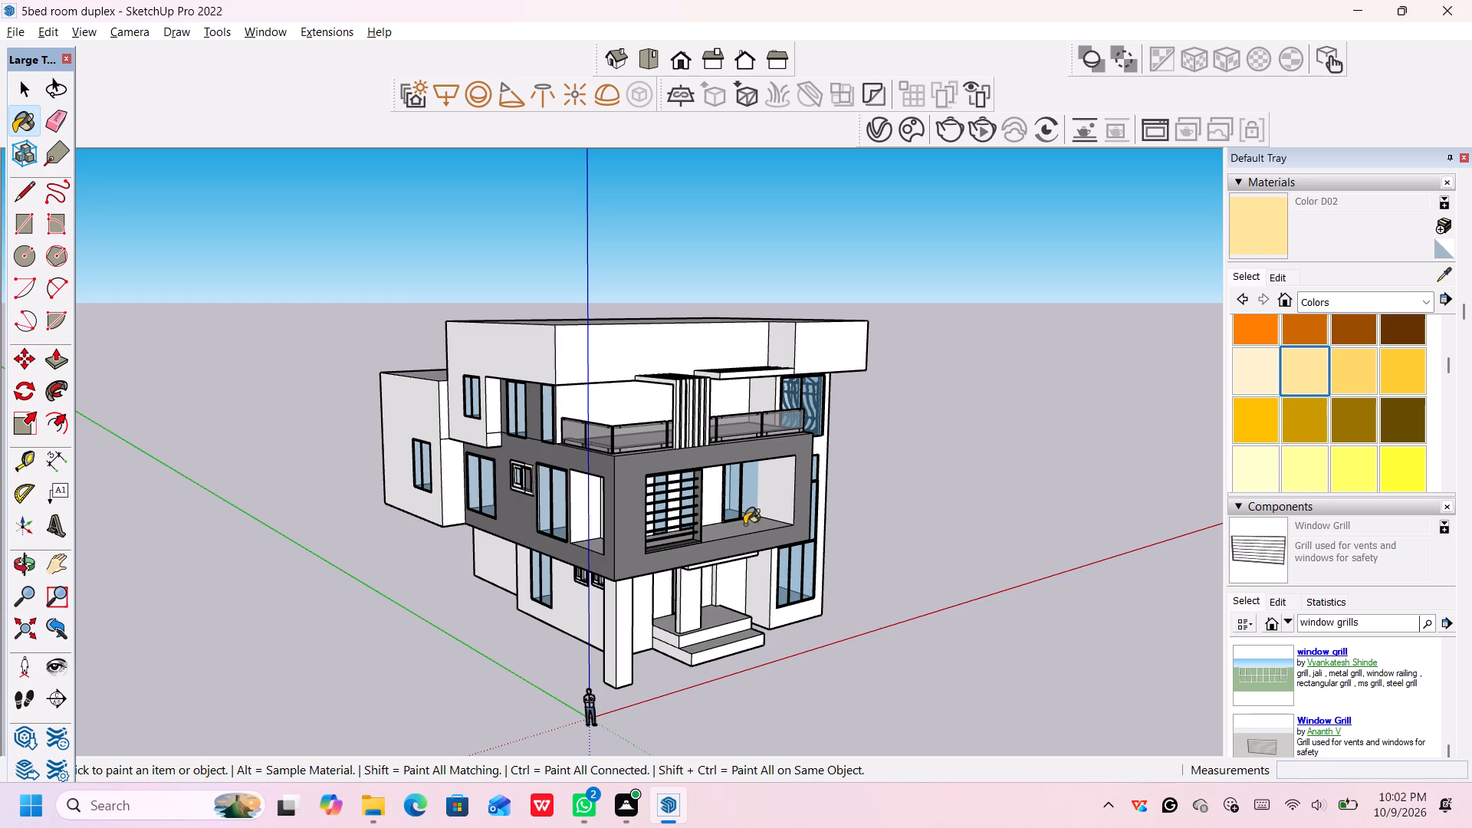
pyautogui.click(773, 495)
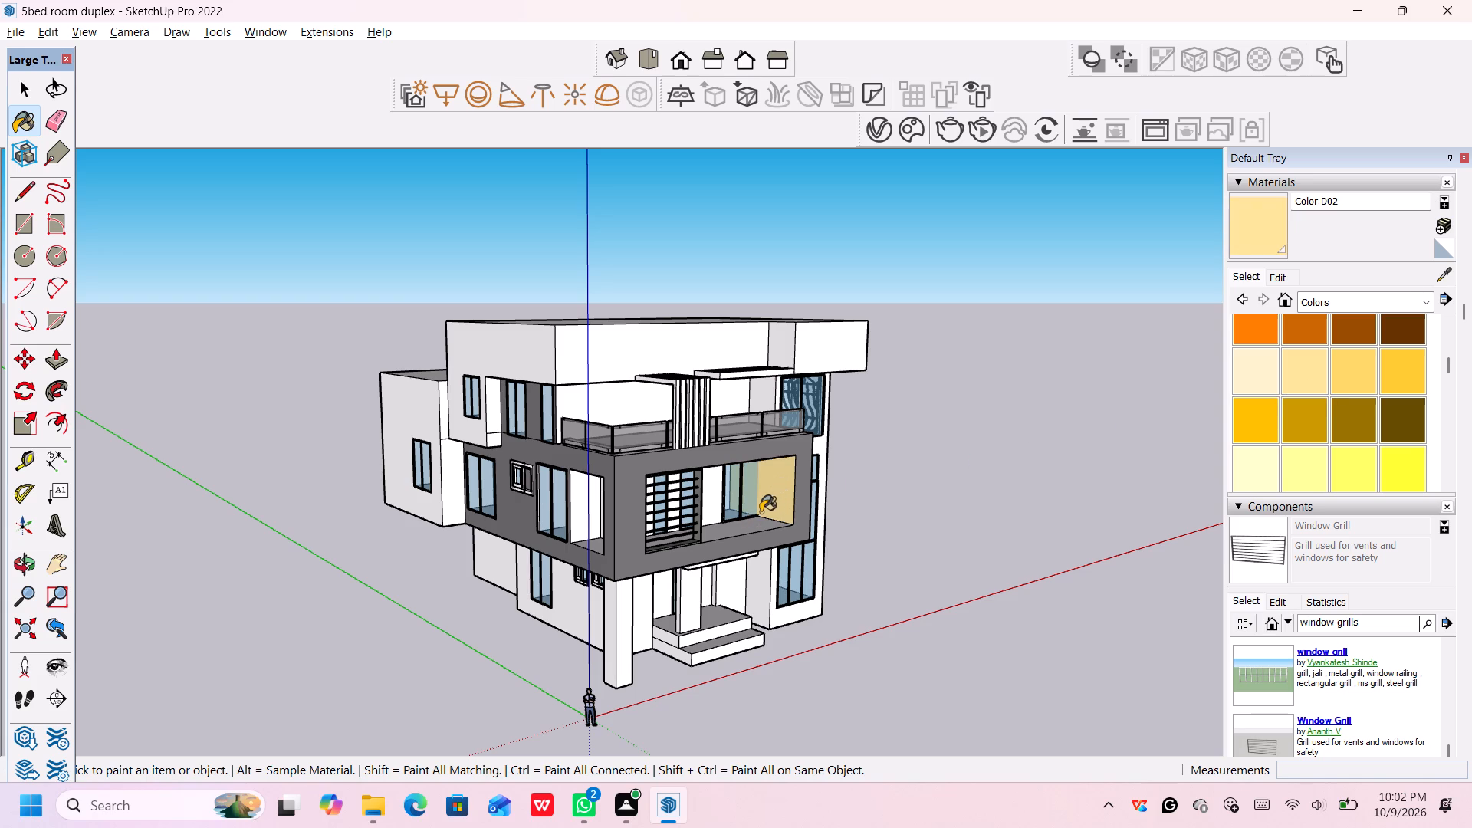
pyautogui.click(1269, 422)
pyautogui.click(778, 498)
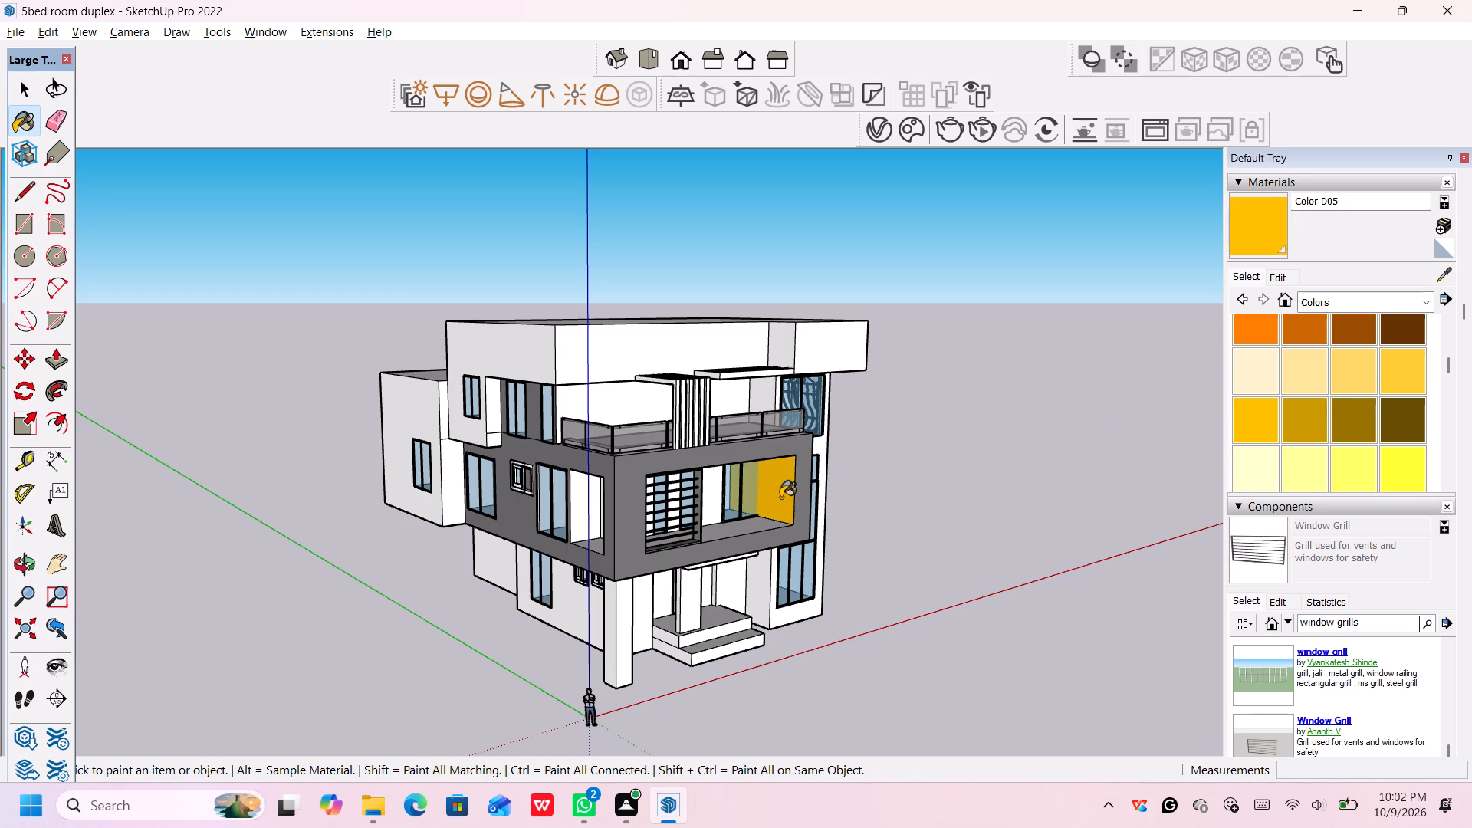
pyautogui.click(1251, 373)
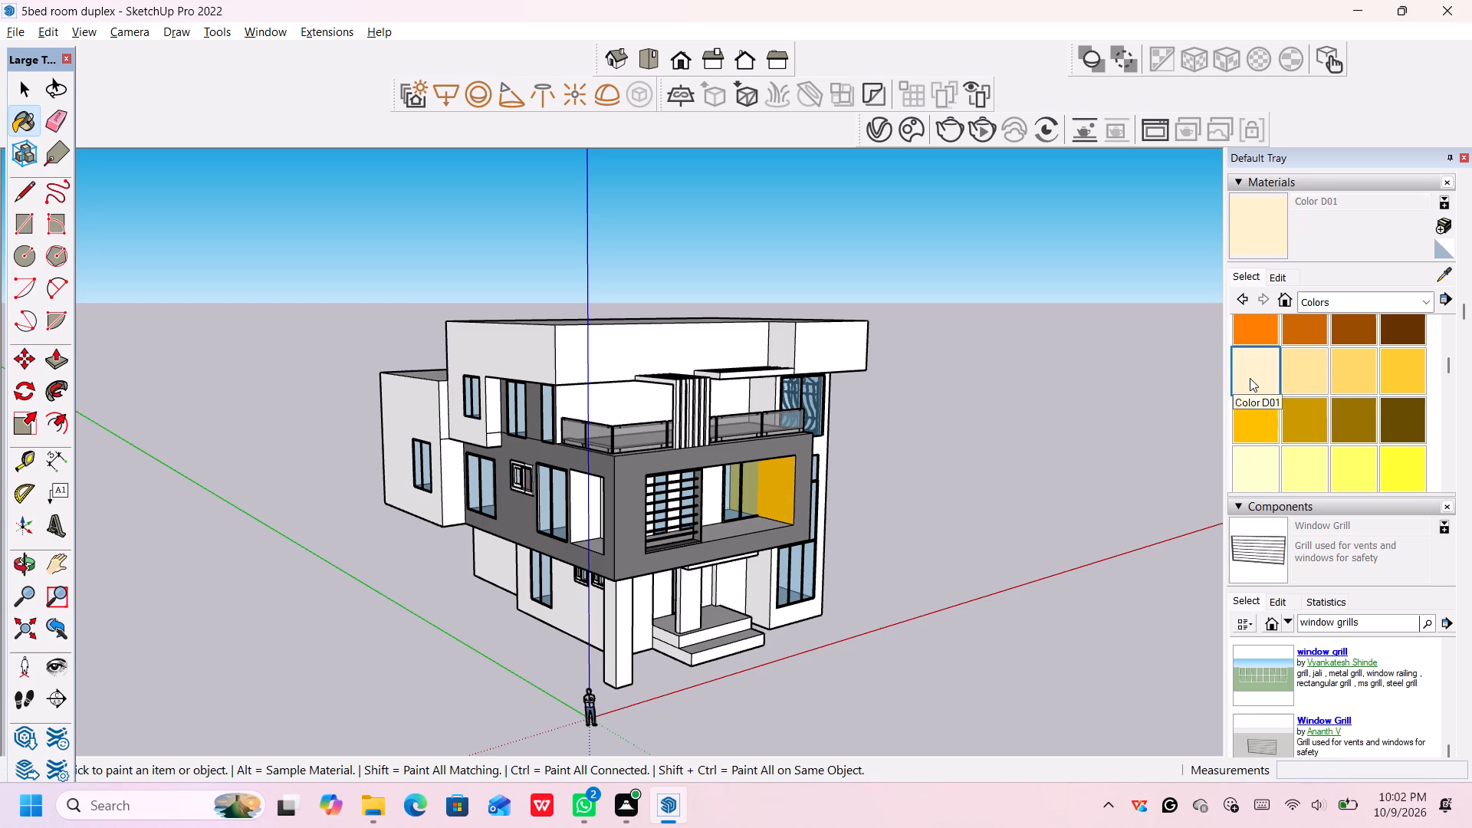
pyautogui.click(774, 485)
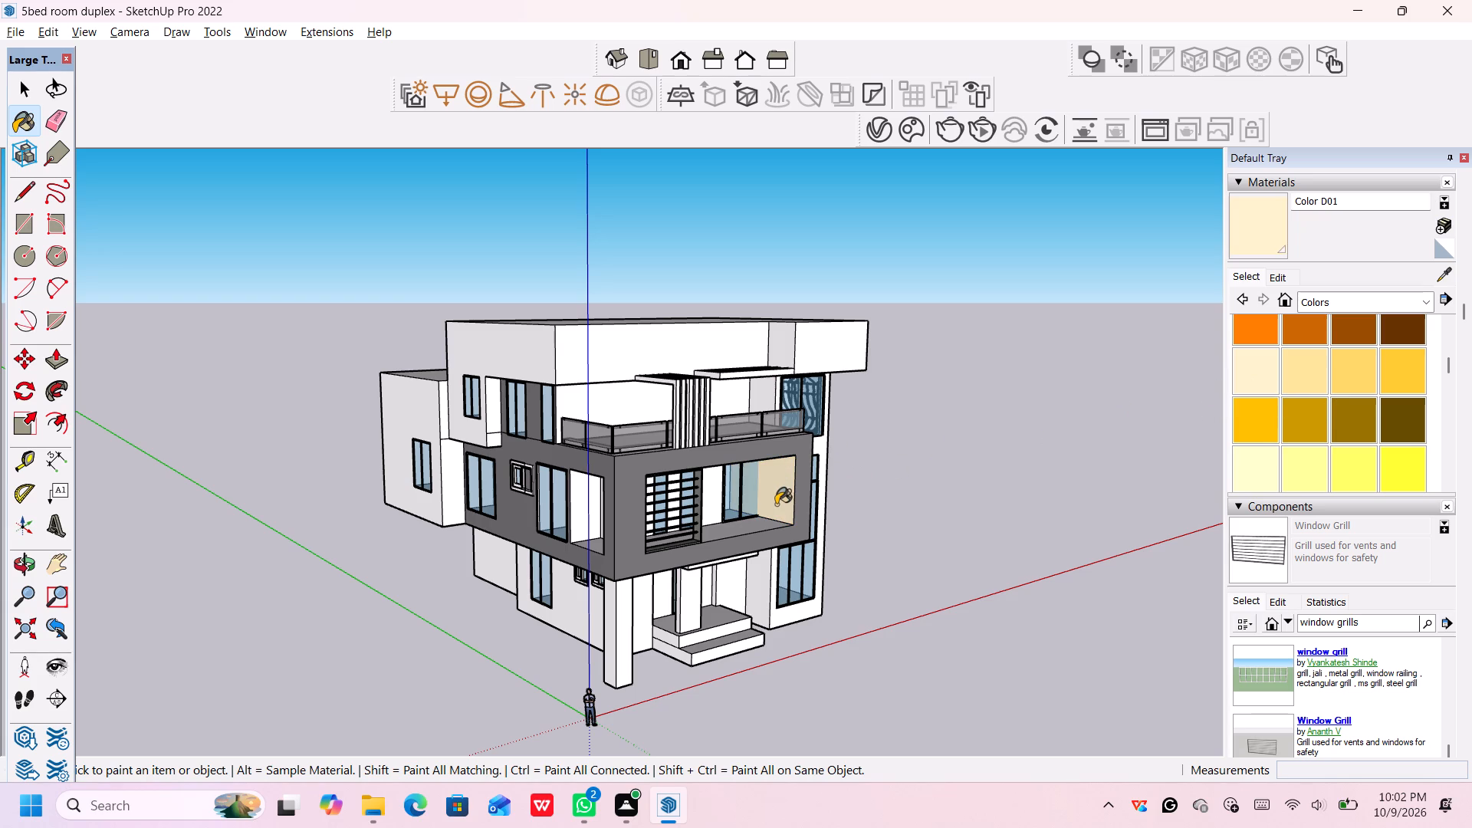
# Paint the first-floor balcony's inner end wall, floor and back wall sections, including the one behind the grill, with Color C02.
pyautogui.scroll(1, 1330, 413)
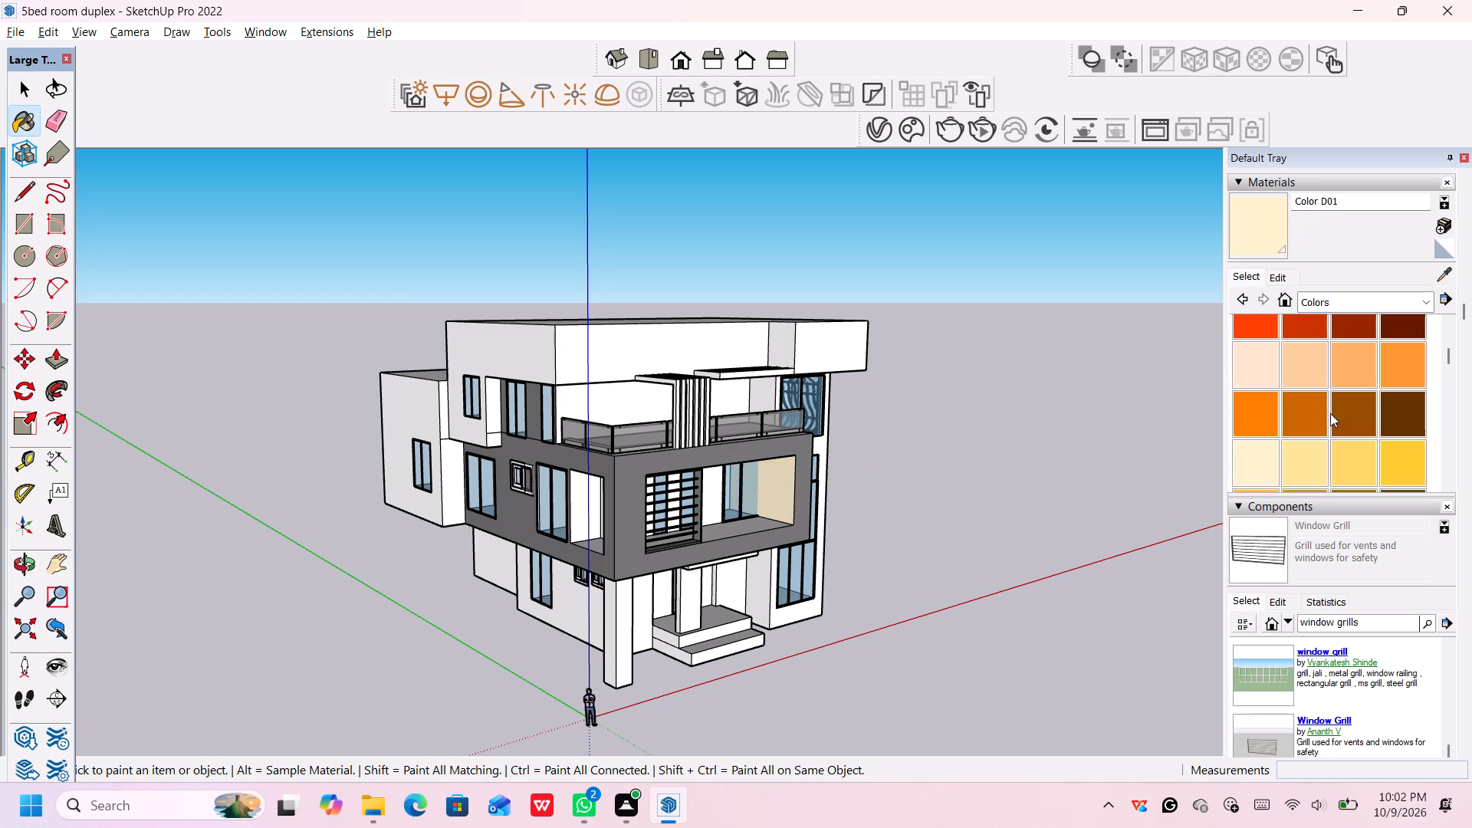
pyautogui.click(1306, 371)
pyautogui.click(777, 495)
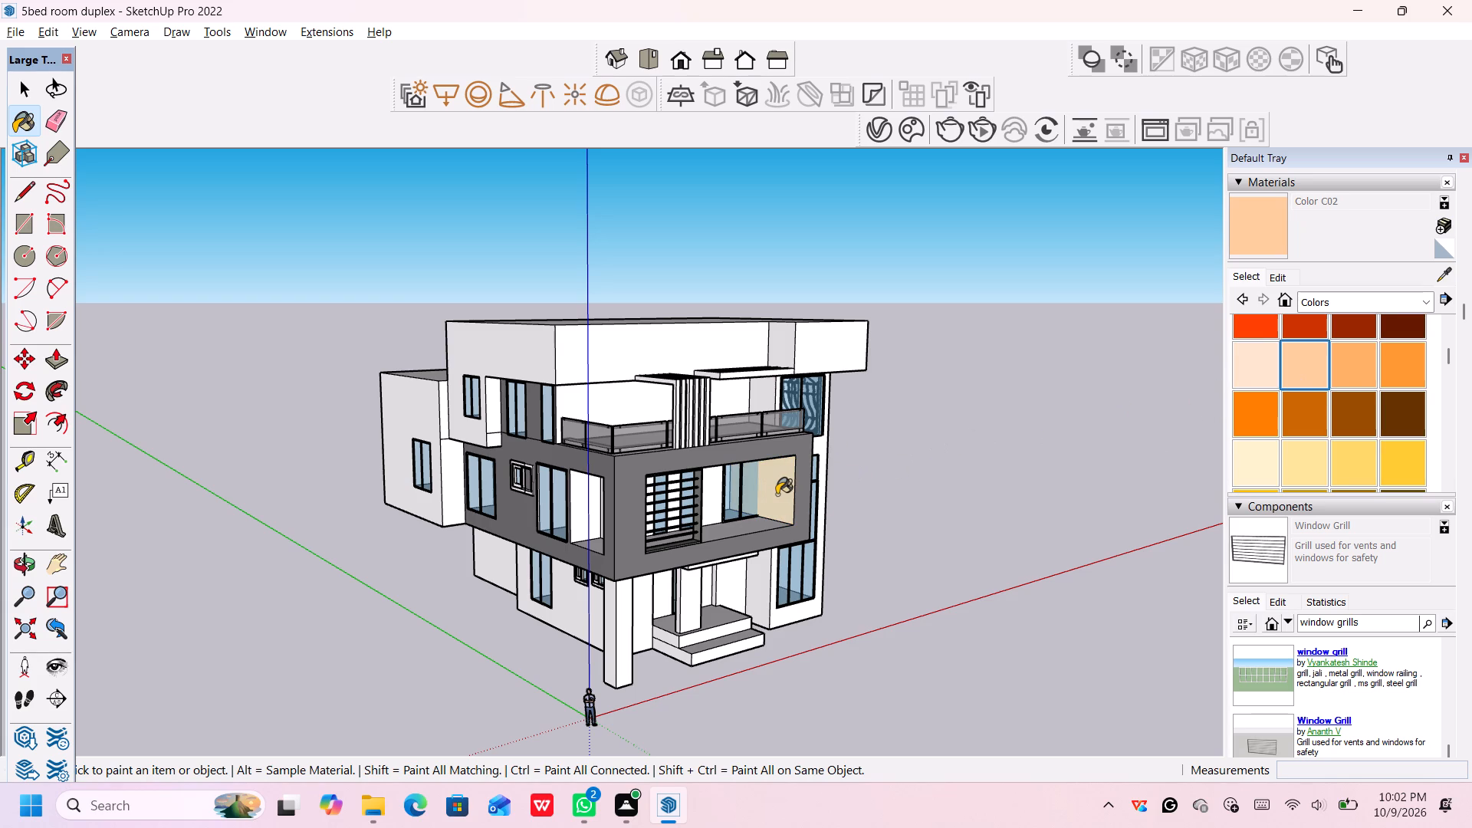
pyautogui.click(740, 528)
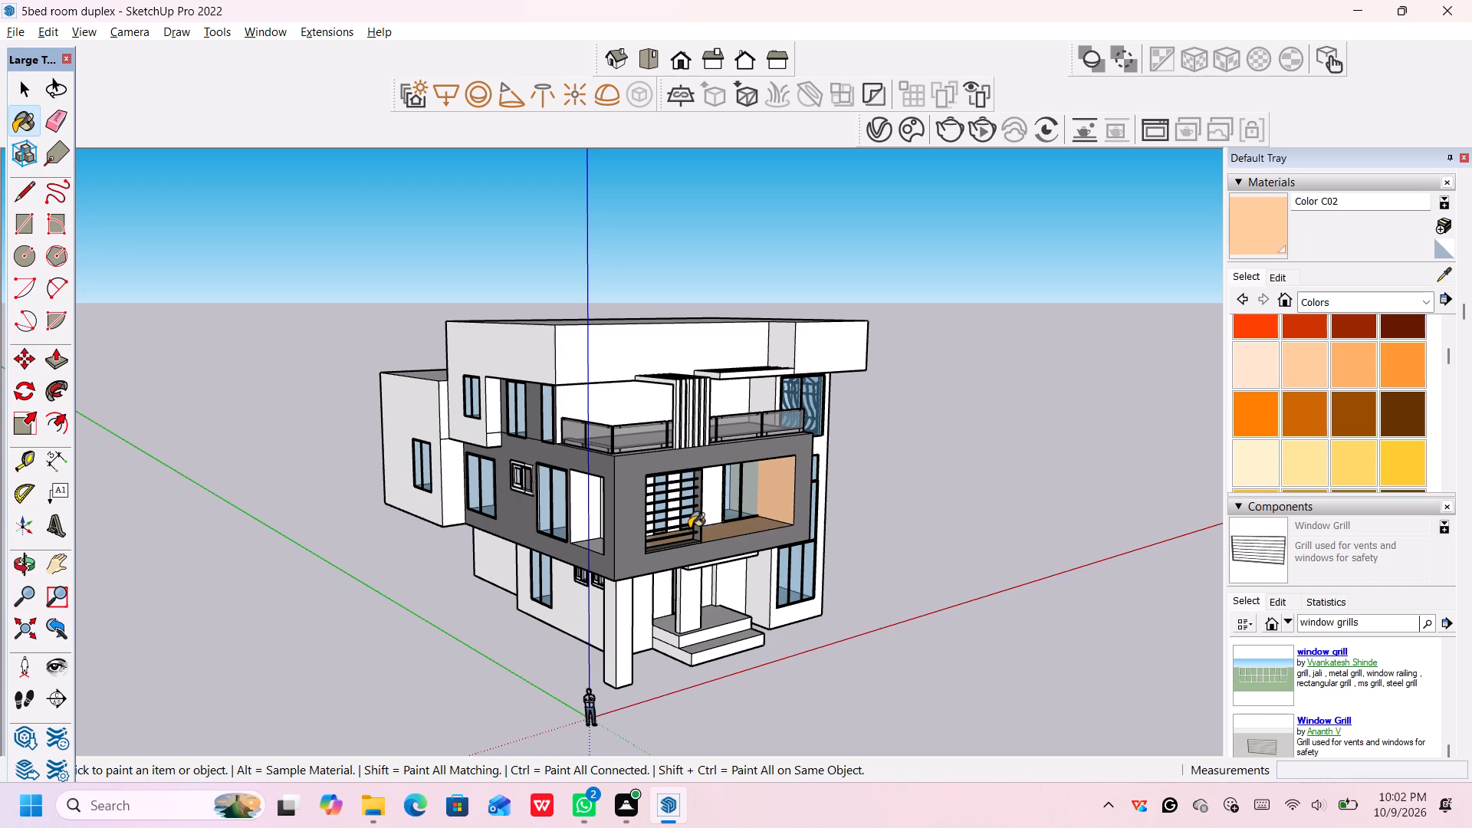
pyautogui.click(712, 498)
pyautogui.scroll(3, 653, 517)
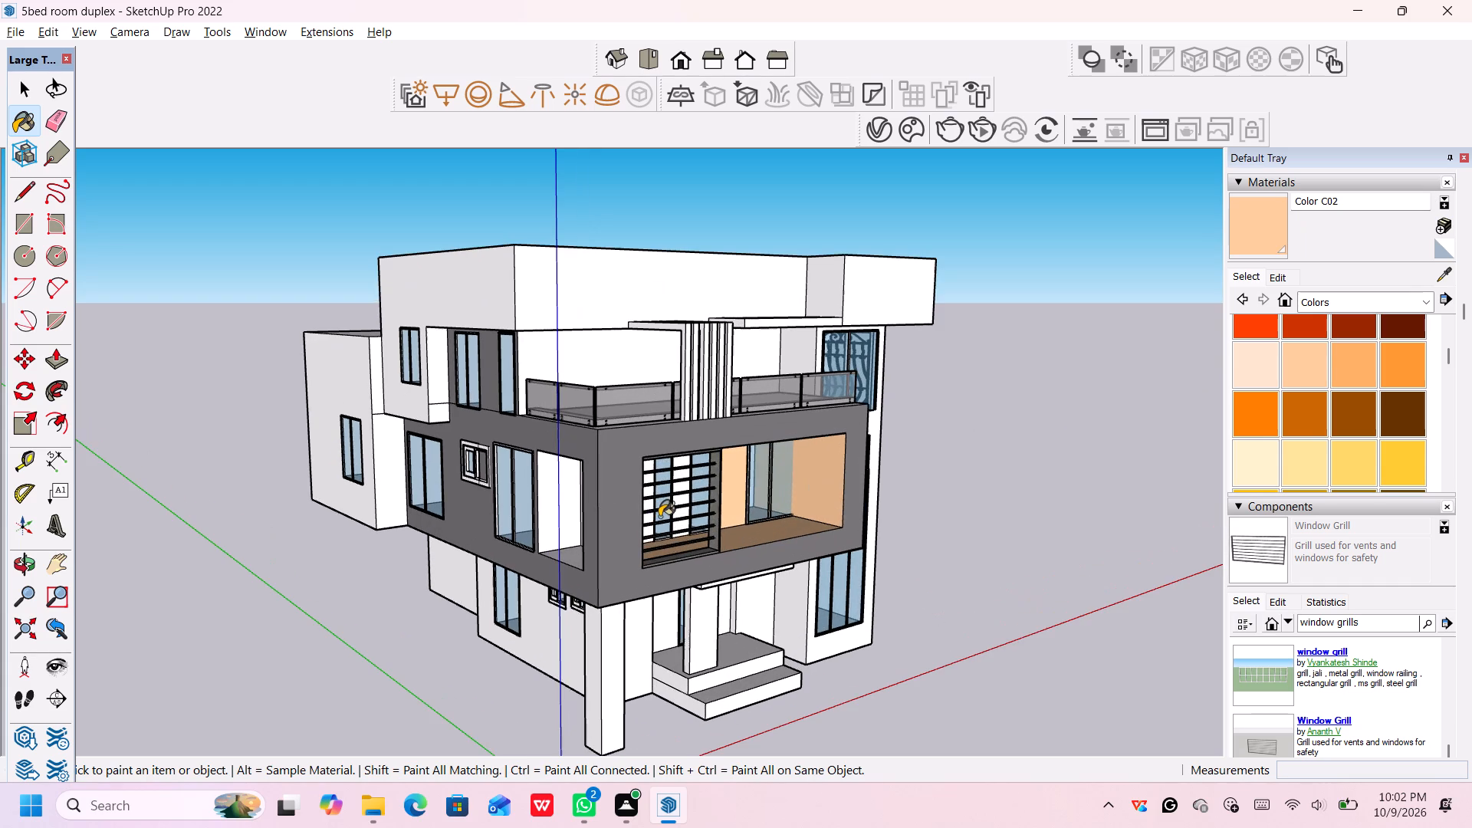
pyautogui.click(677, 510)
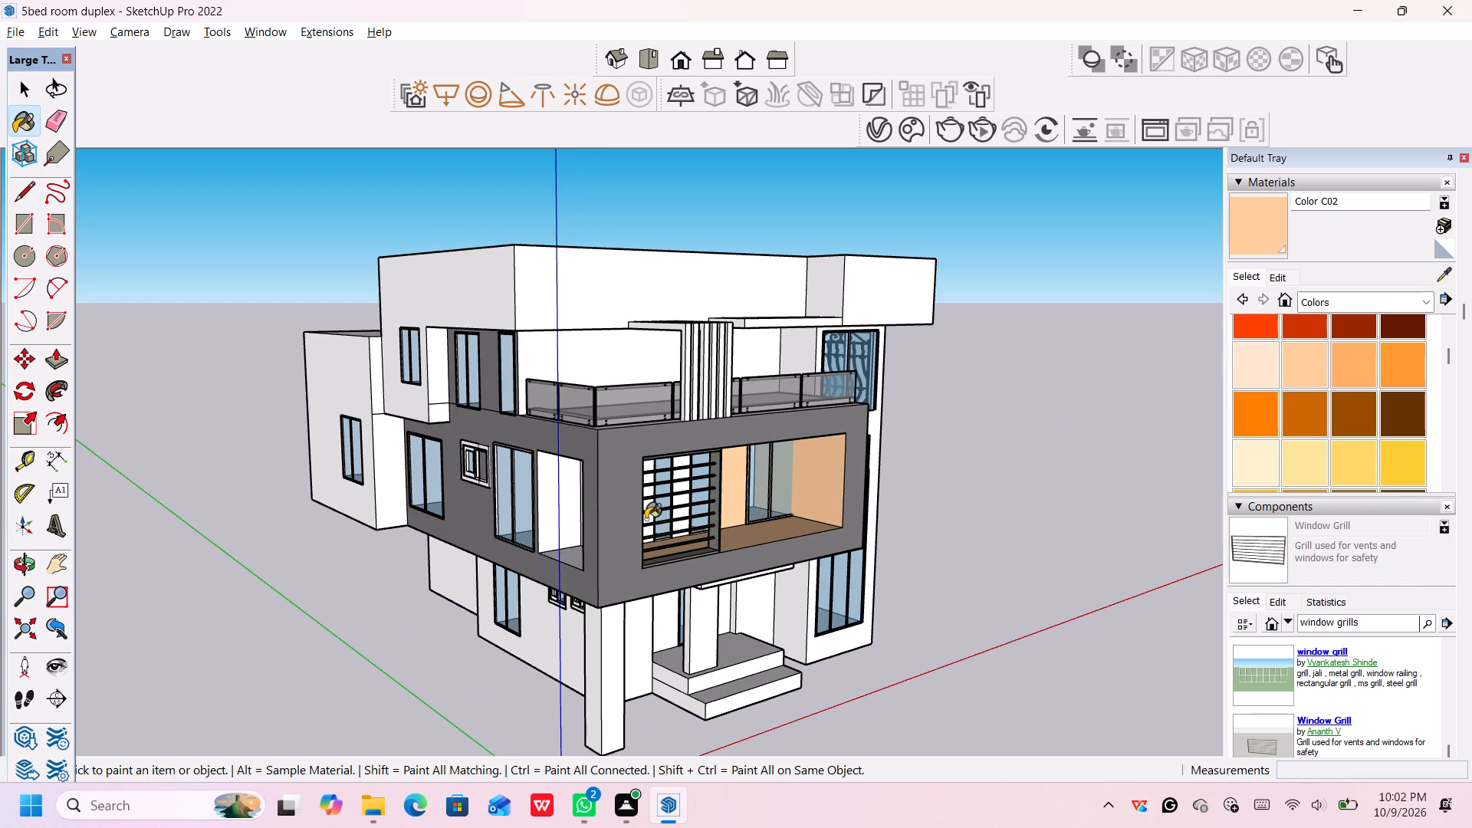
pyautogui.click(647, 516)
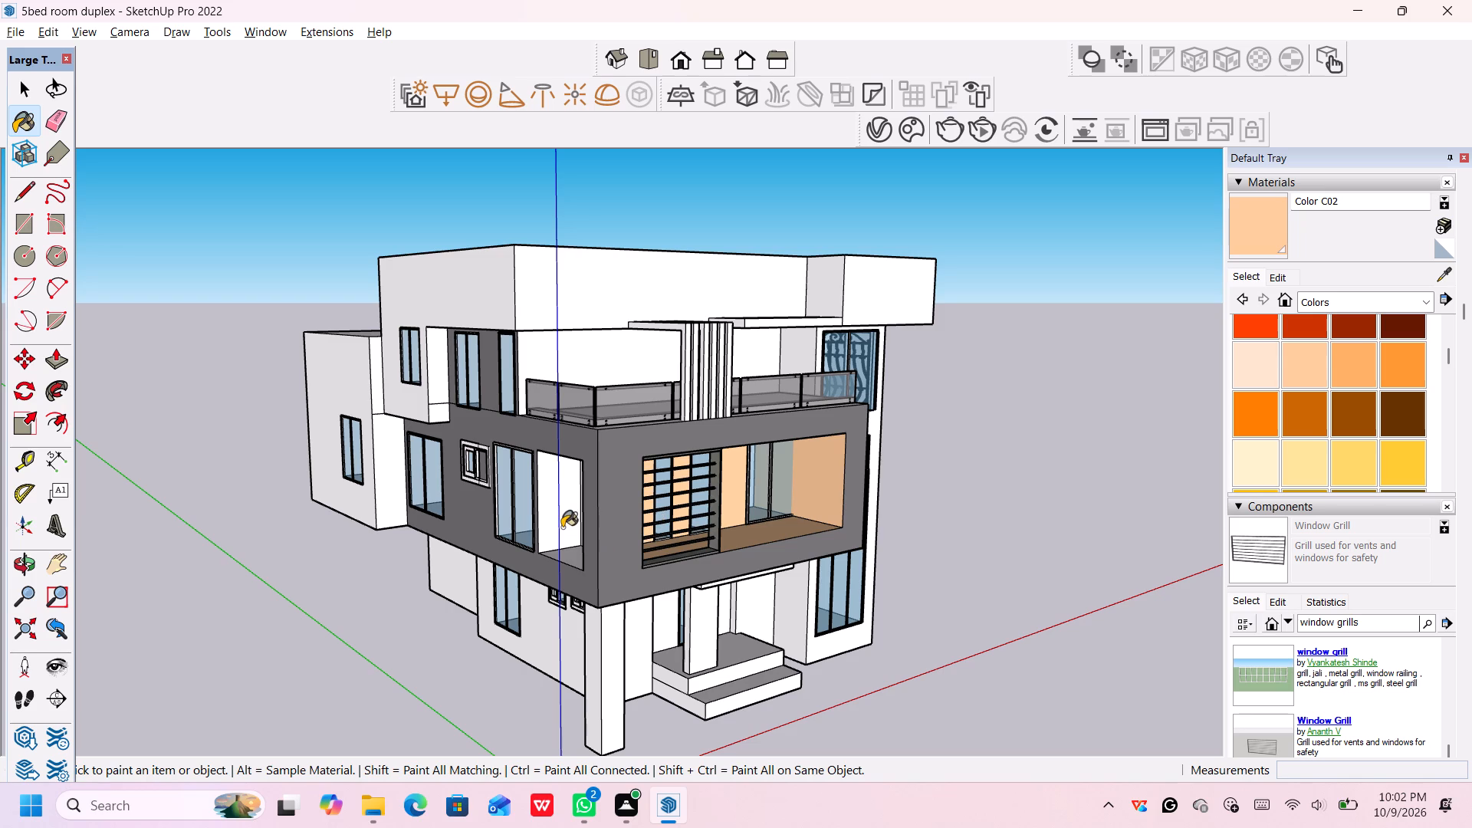
# Paint the first-floor balcony's remaining inner wall faces and ceiling, reached through its side opening, with Color C02.
pyautogui.click(572, 501)
pyautogui.moveTo(570, 508); pyautogui.dragTo(721, 527, button='middle')
pyautogui.click(627, 514)
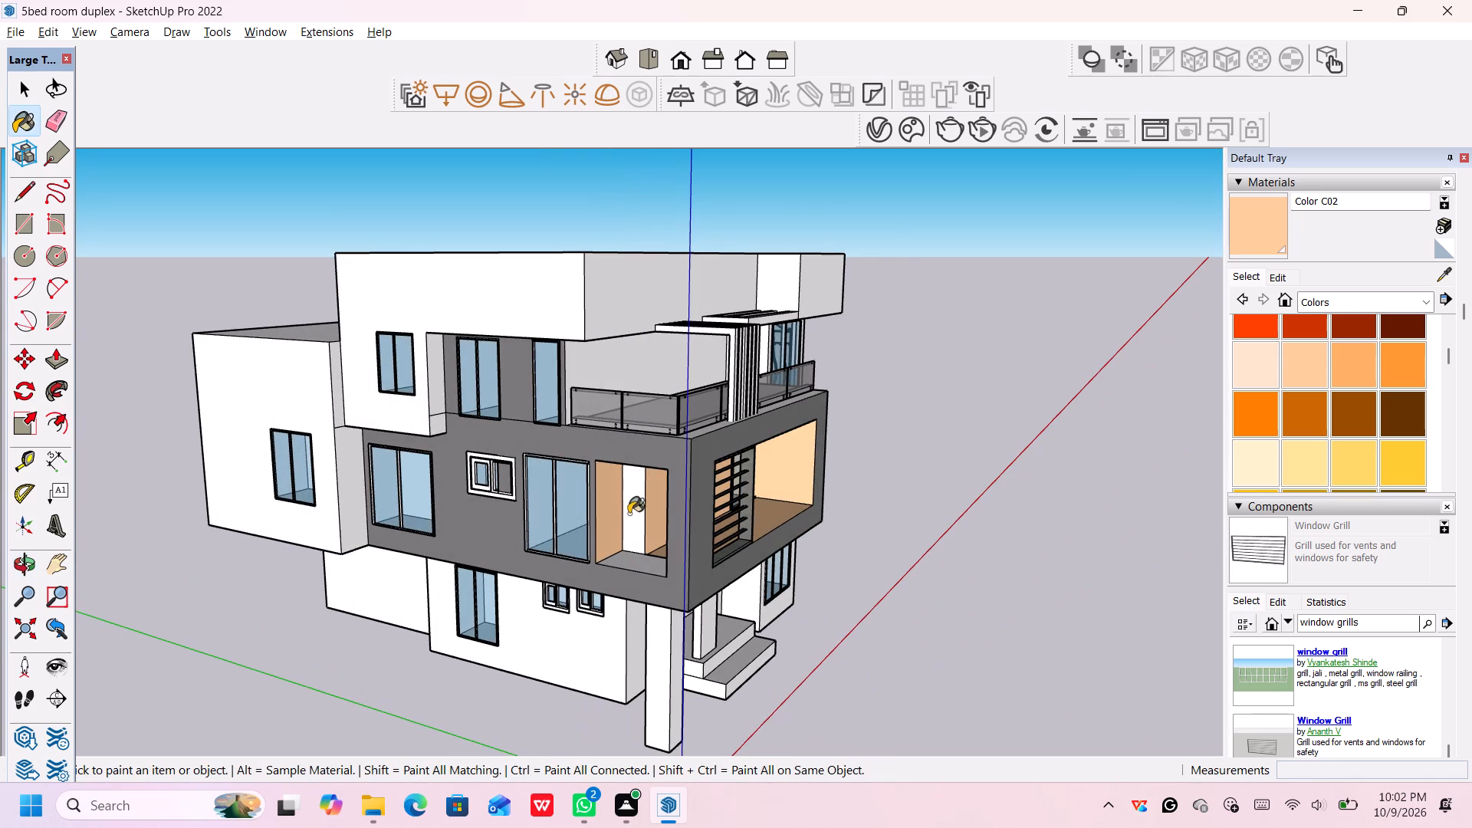
pyautogui.click(627, 560)
pyautogui.moveTo(652, 551); pyautogui.dragTo(666, 537, button='middle')
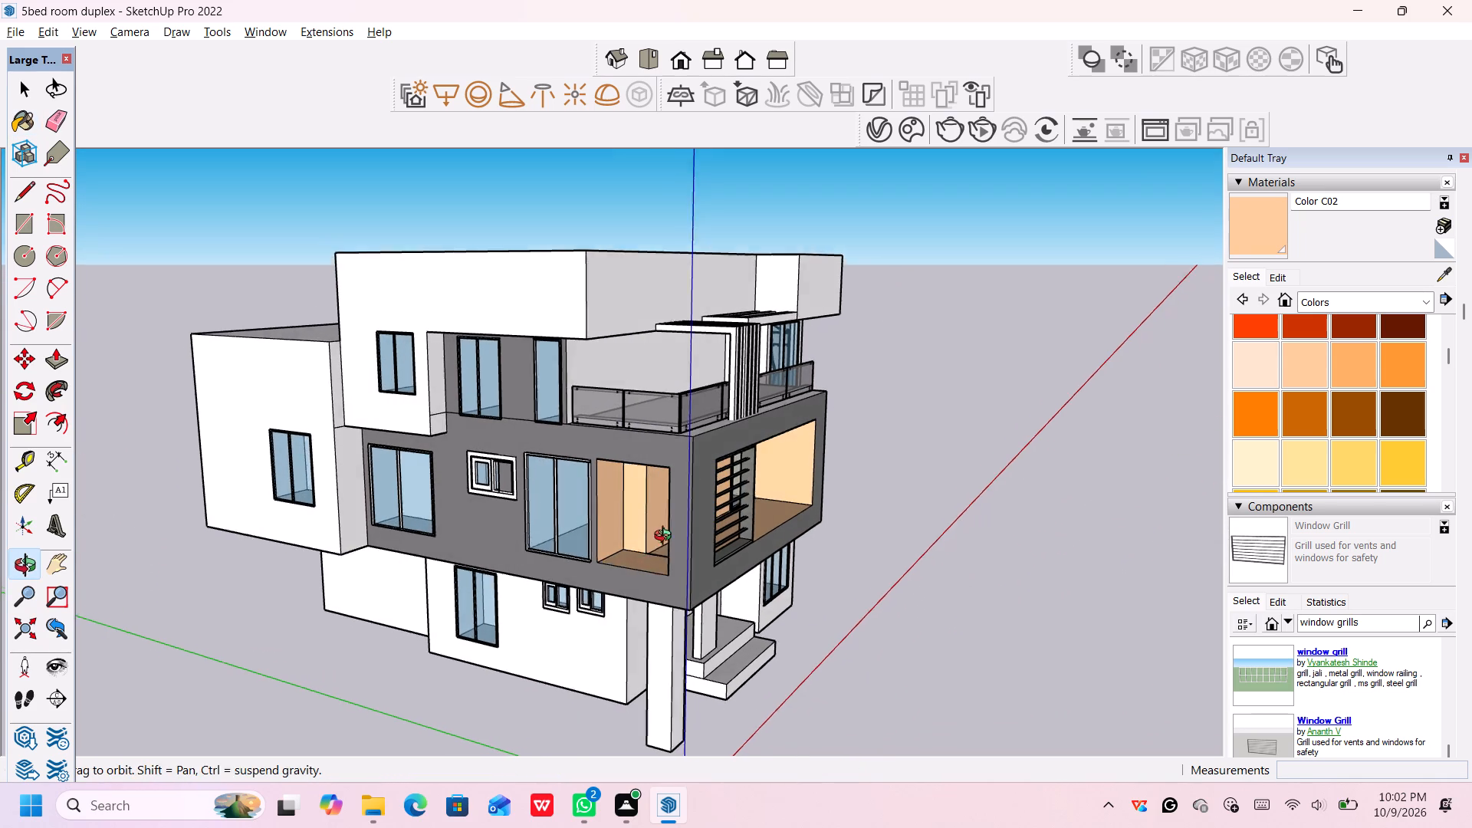
pyautogui.moveTo(666, 537); pyautogui.dragTo(816, 453, button='middle')
pyautogui.moveTo(744, 482); pyautogui.dragTo(820, 363, button='middle')
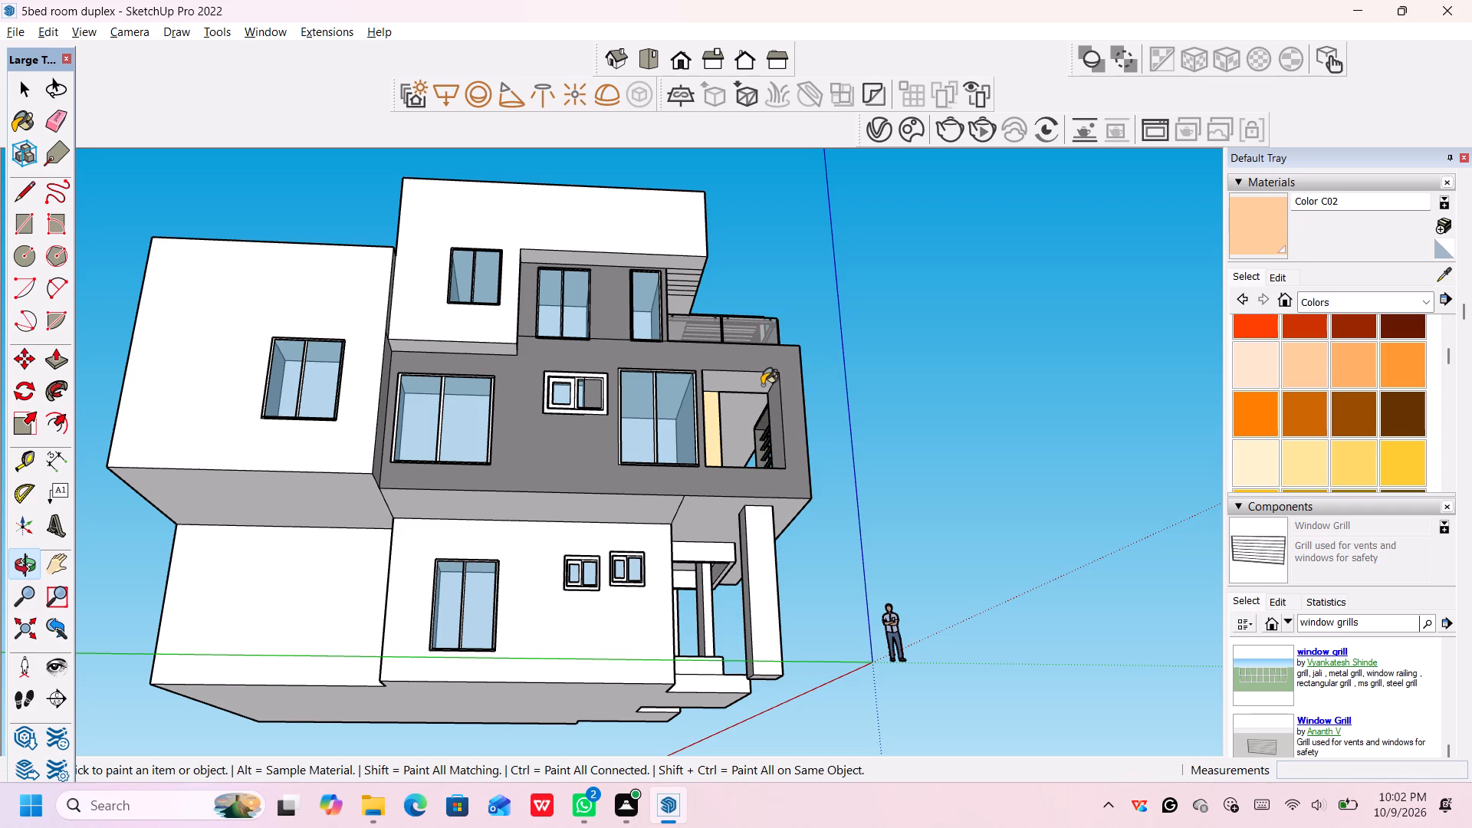
pyautogui.click(762, 385)
pyautogui.click(777, 411)
# Paint the front and side risers of both entrance steps with Color C02.
pyautogui.moveTo(892, 433); pyautogui.dragTo(457, 622, button='middle')
pyautogui.scroll(-2, 758, 567)
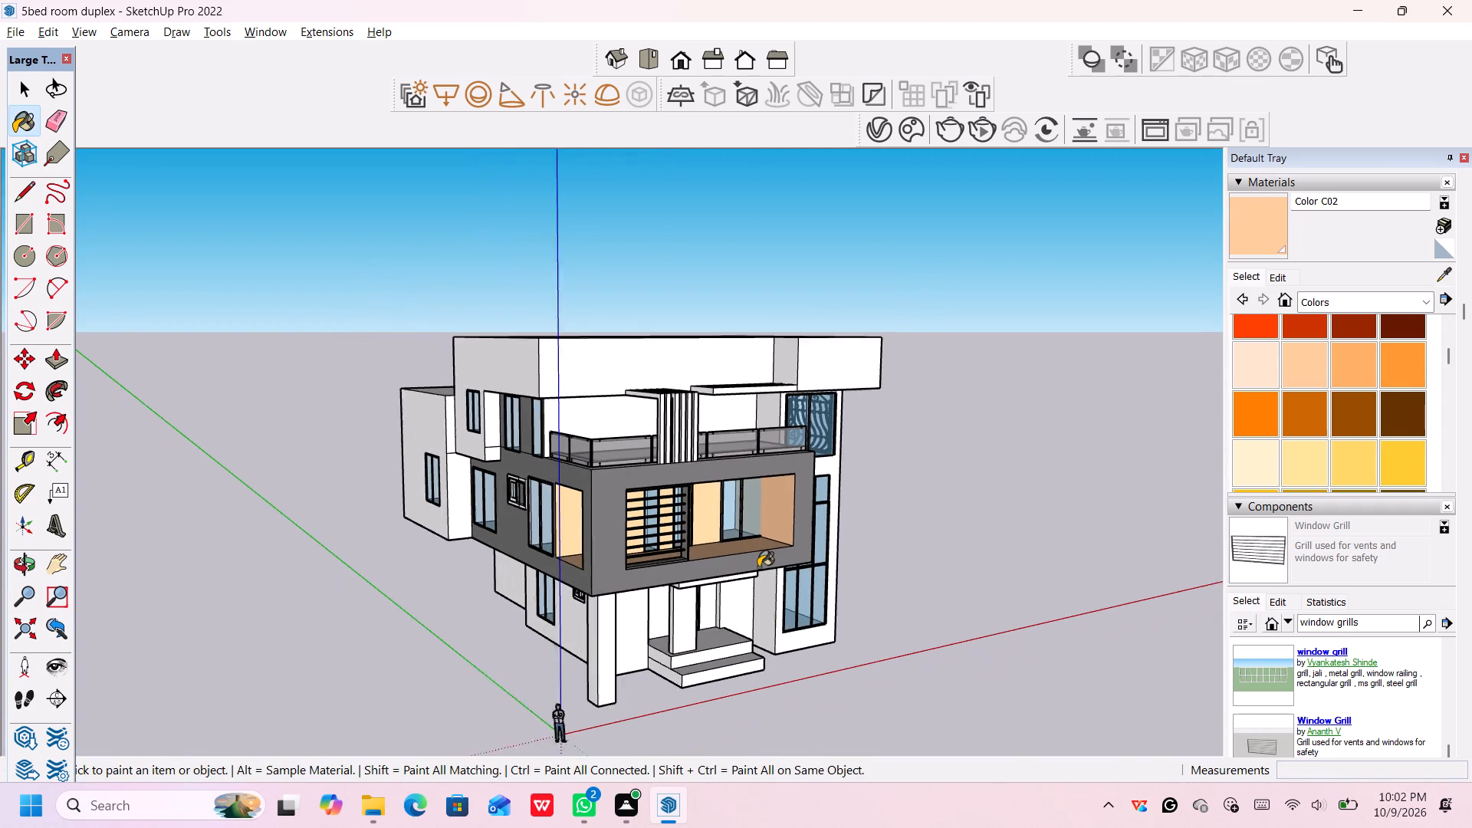
pyautogui.scroll(-2, 758, 567)
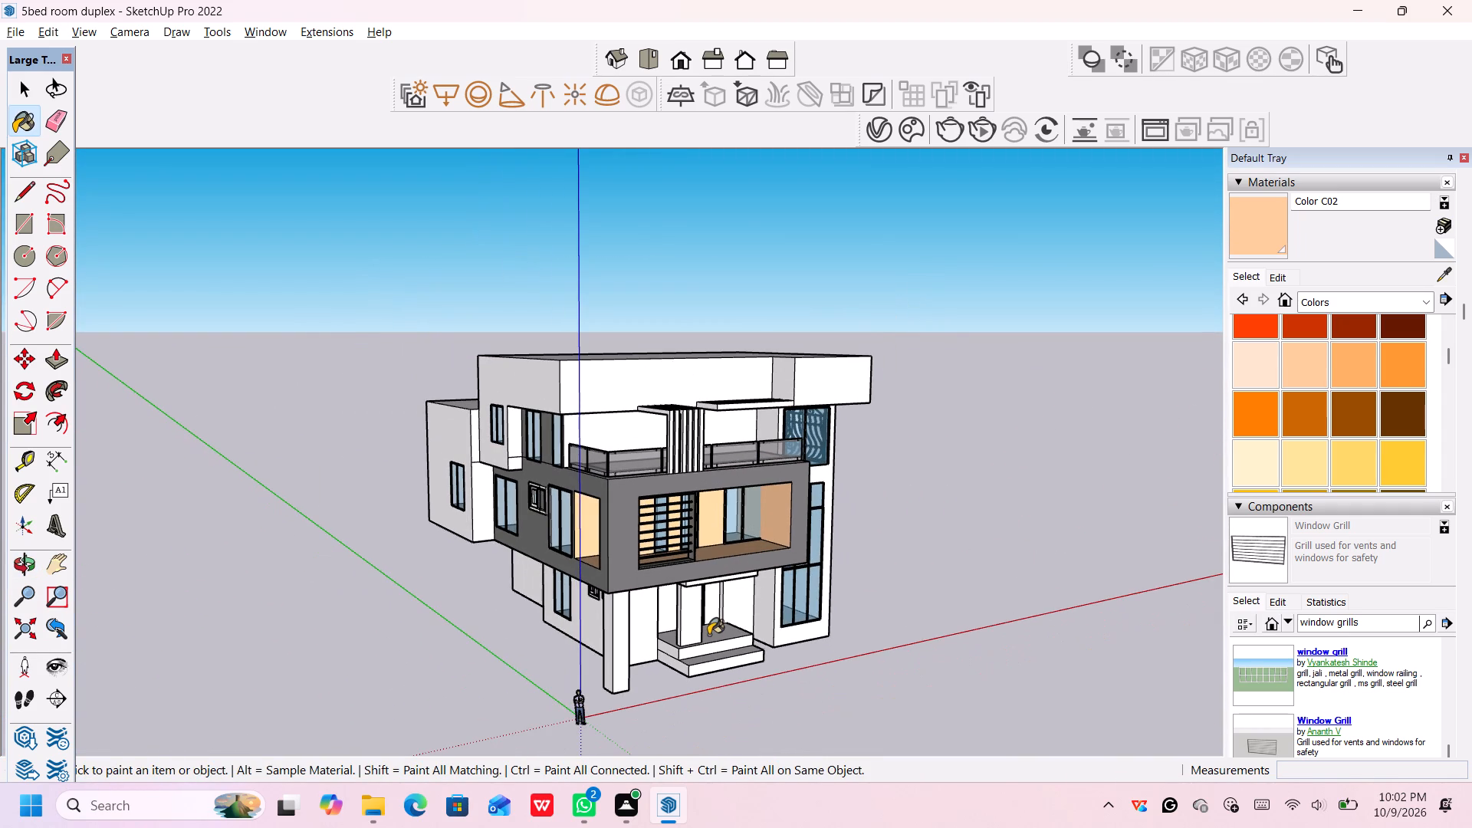
pyautogui.scroll(2, 708, 634)
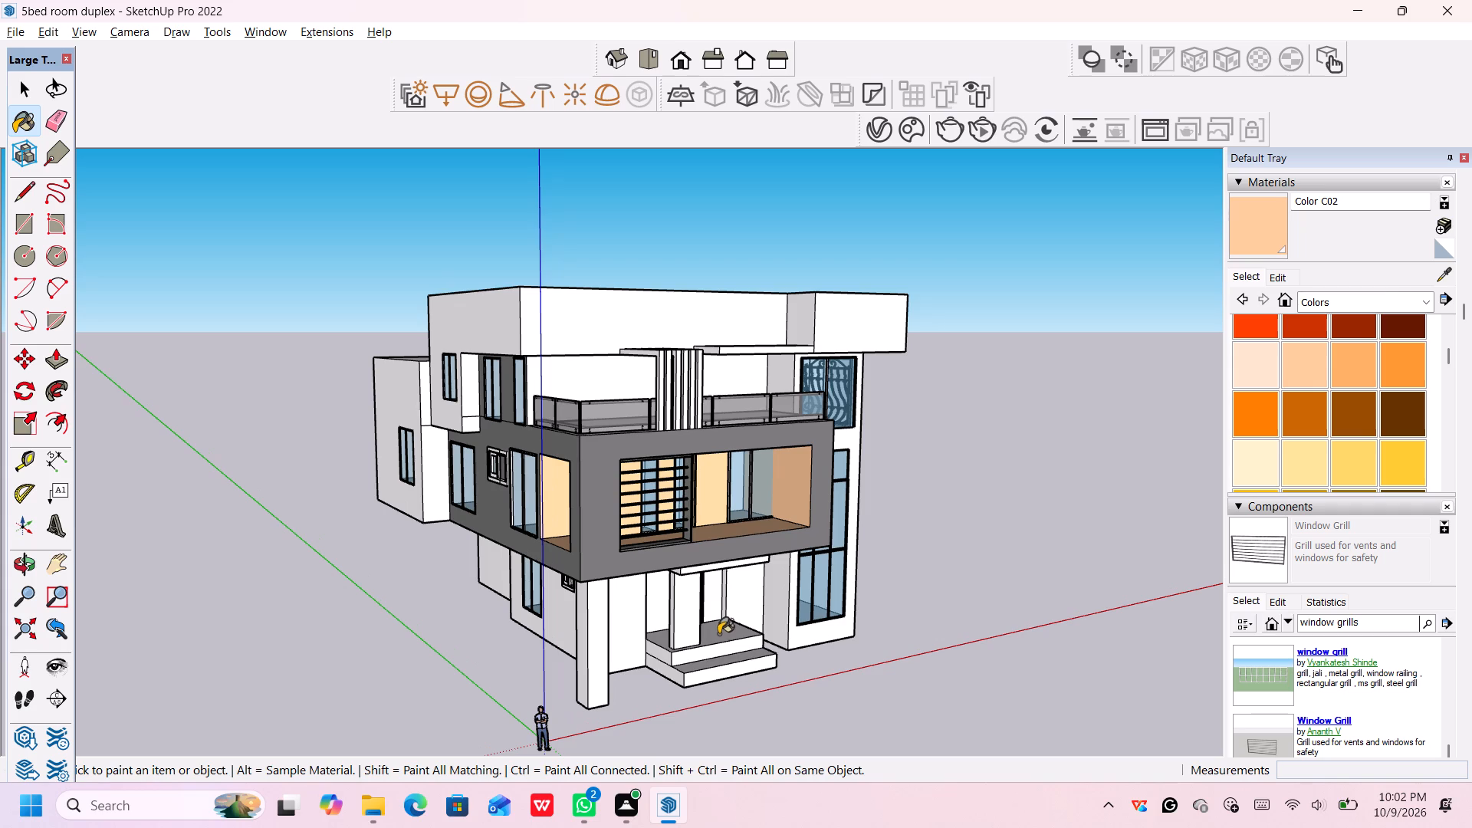
pyautogui.scroll(2, 716, 657)
pyautogui.click(714, 648)
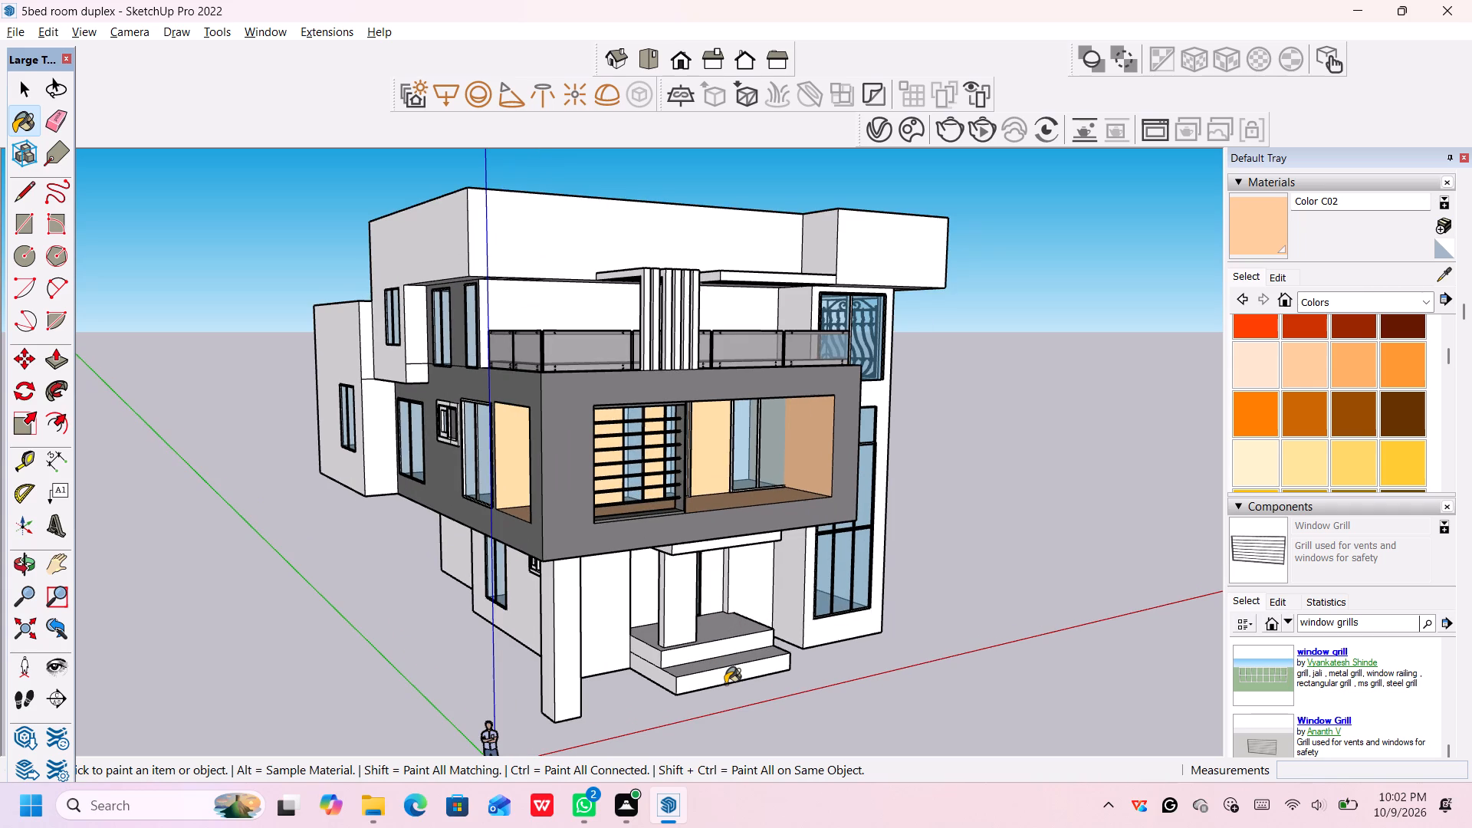
pyautogui.click(721, 678)
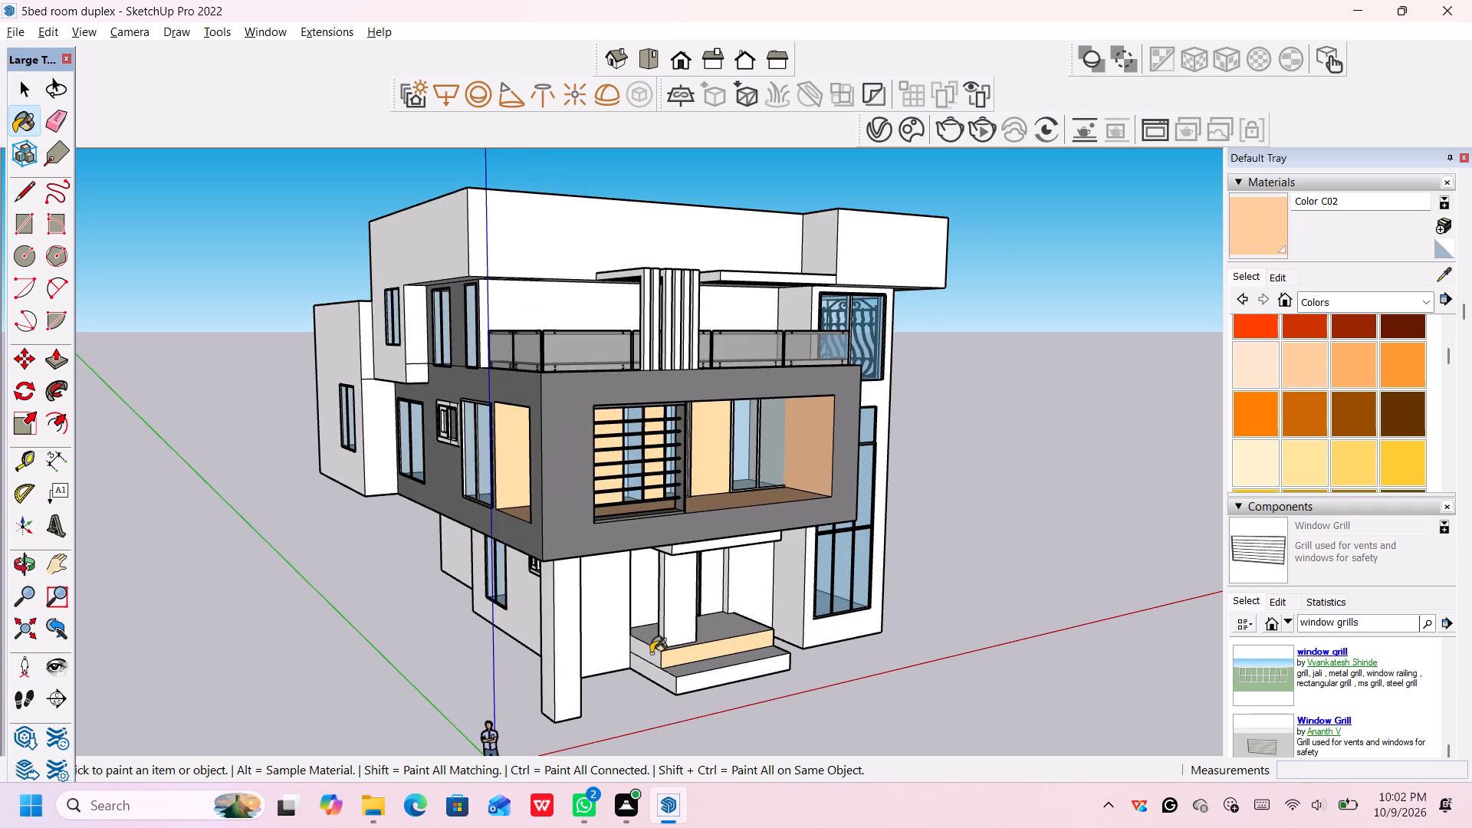
pyautogui.click(651, 653)
pyautogui.click(659, 676)
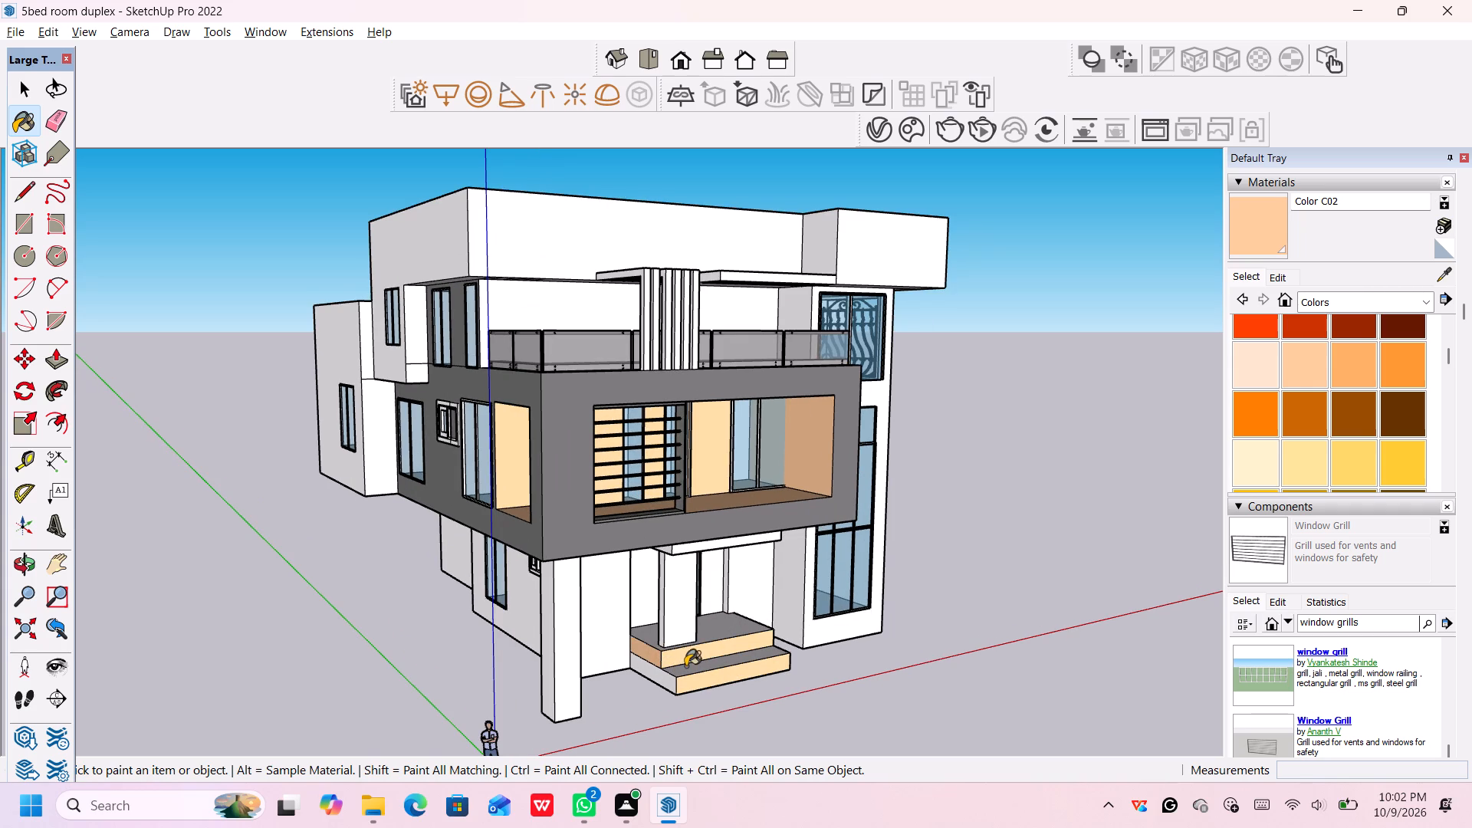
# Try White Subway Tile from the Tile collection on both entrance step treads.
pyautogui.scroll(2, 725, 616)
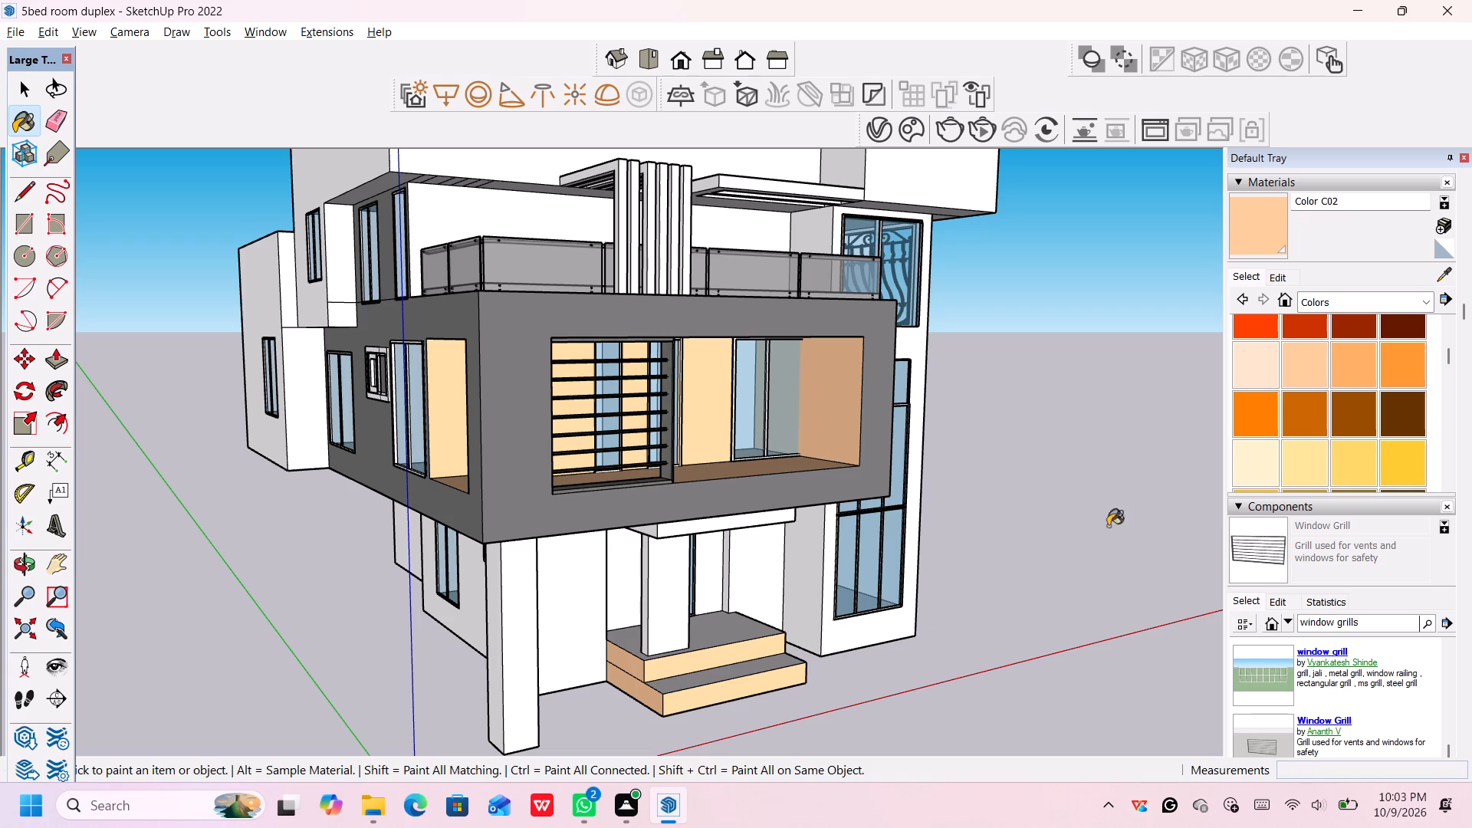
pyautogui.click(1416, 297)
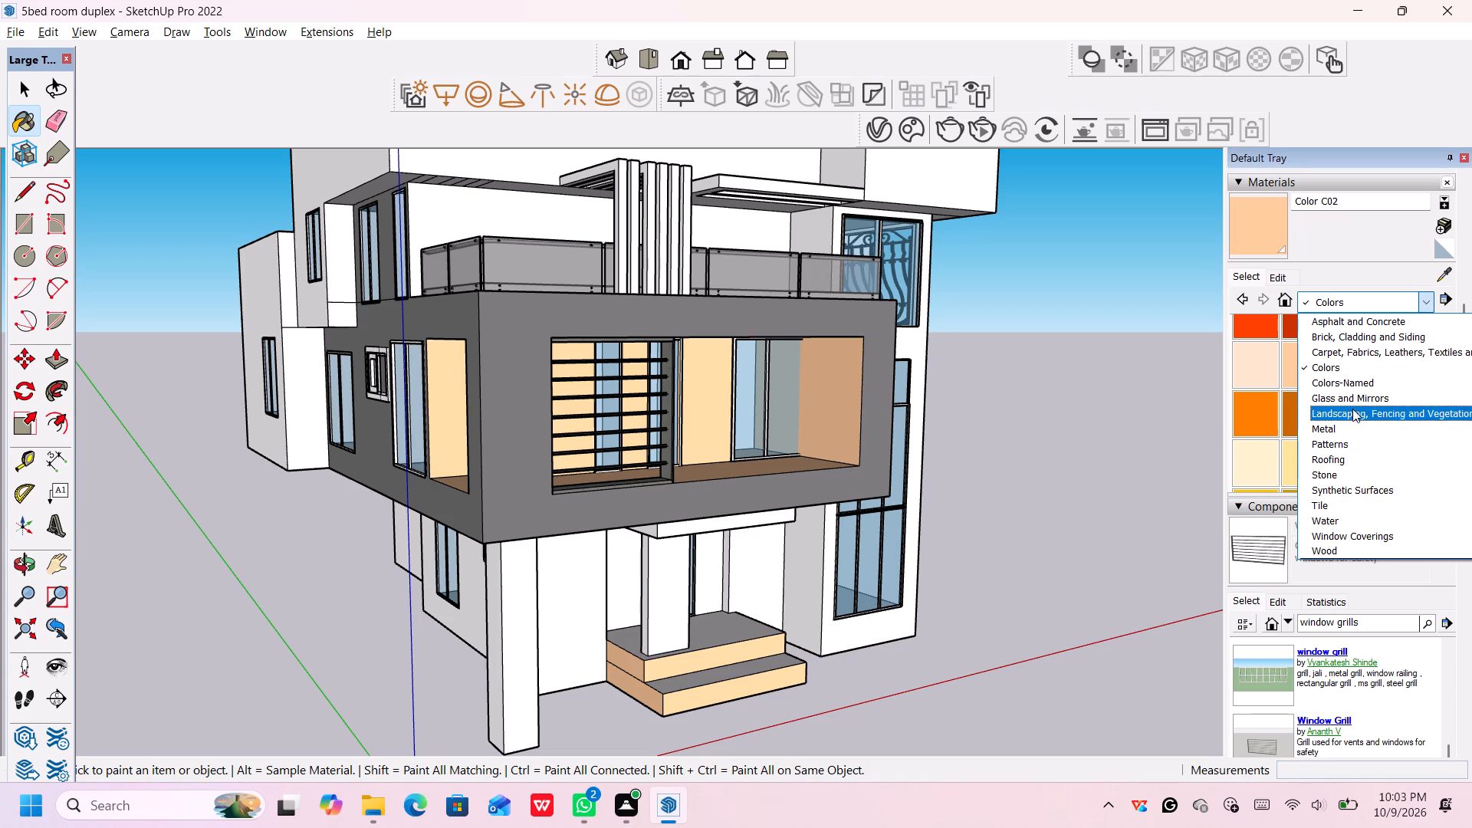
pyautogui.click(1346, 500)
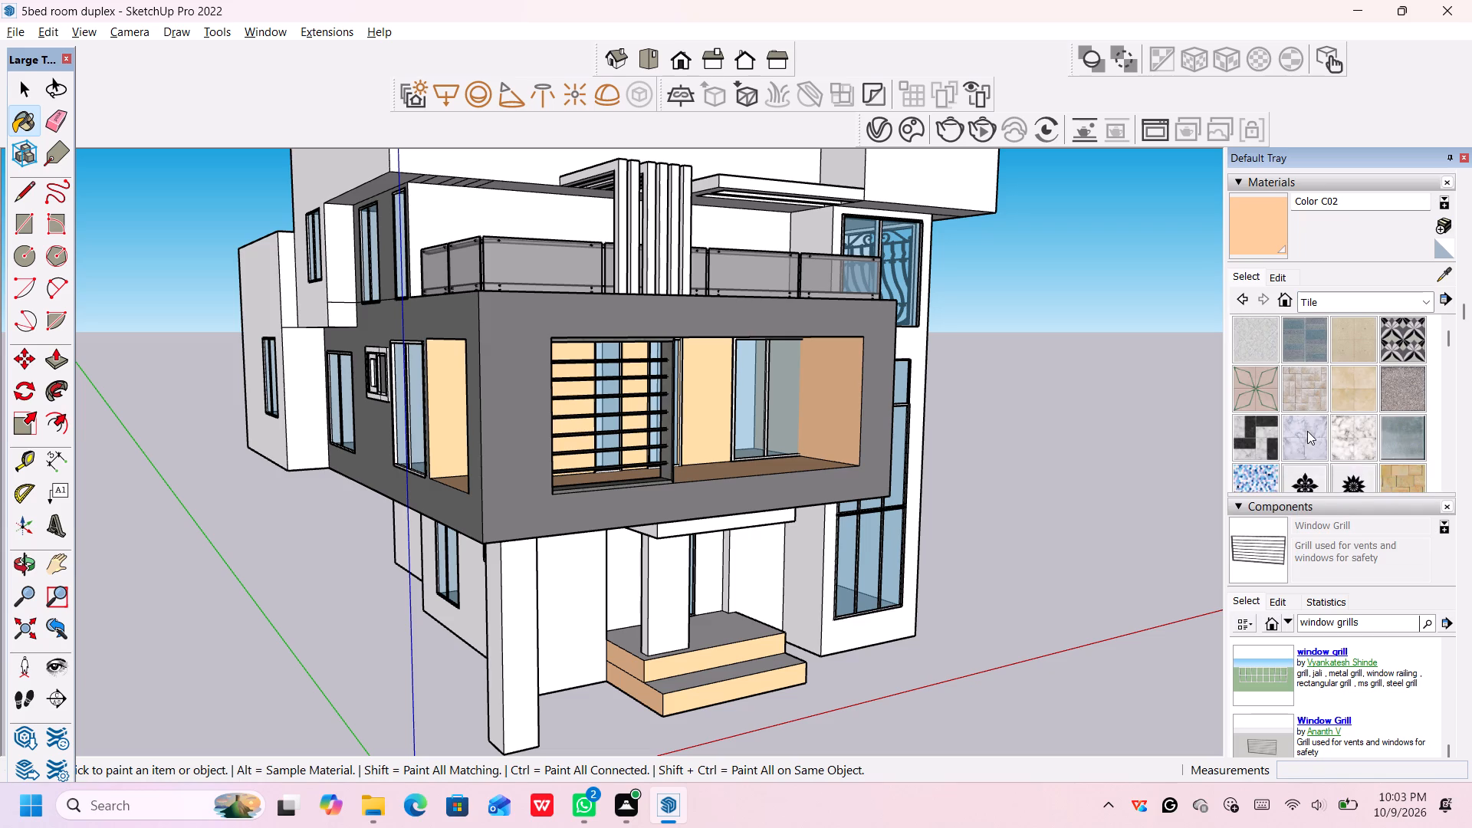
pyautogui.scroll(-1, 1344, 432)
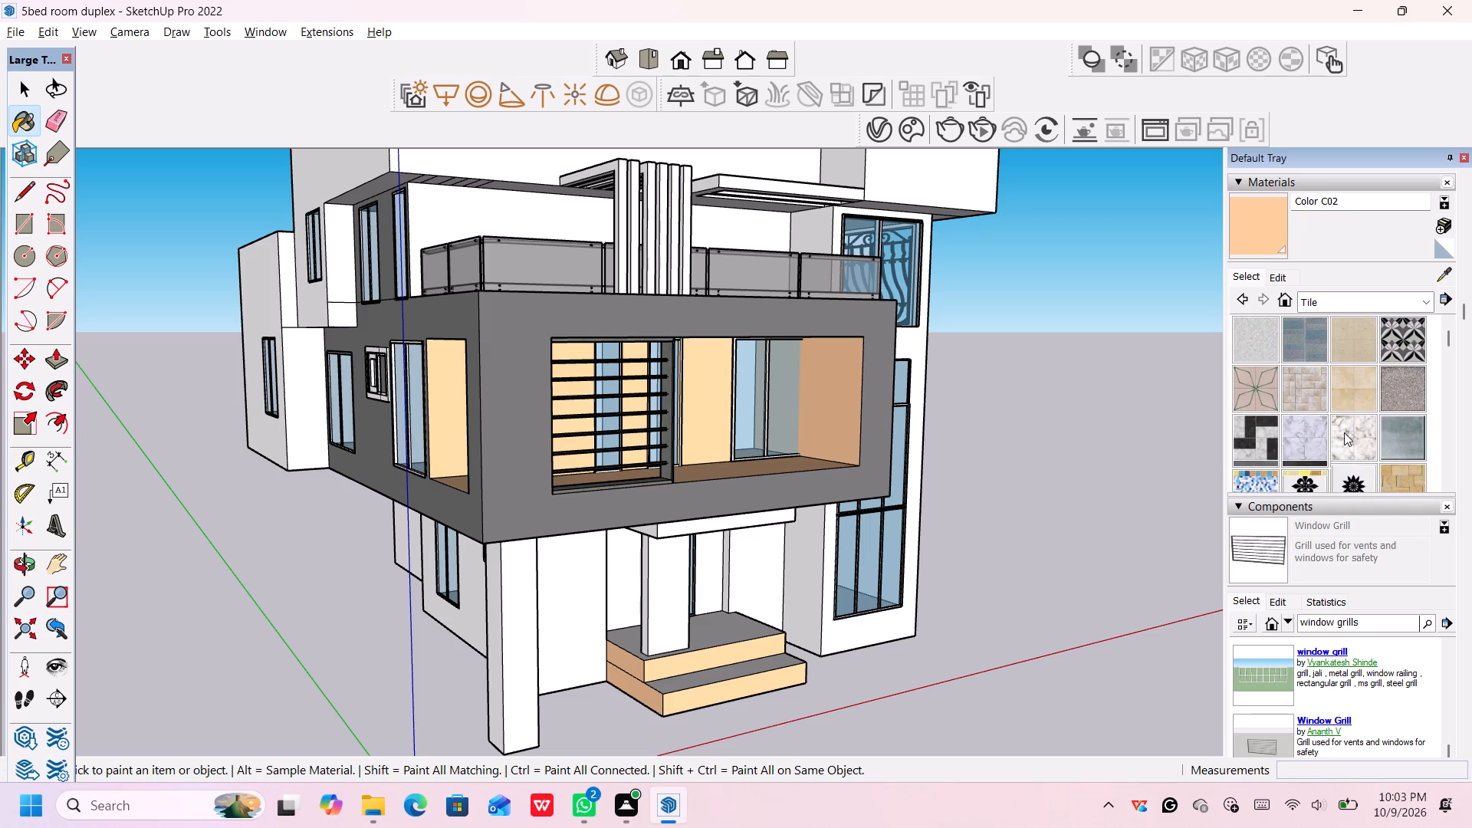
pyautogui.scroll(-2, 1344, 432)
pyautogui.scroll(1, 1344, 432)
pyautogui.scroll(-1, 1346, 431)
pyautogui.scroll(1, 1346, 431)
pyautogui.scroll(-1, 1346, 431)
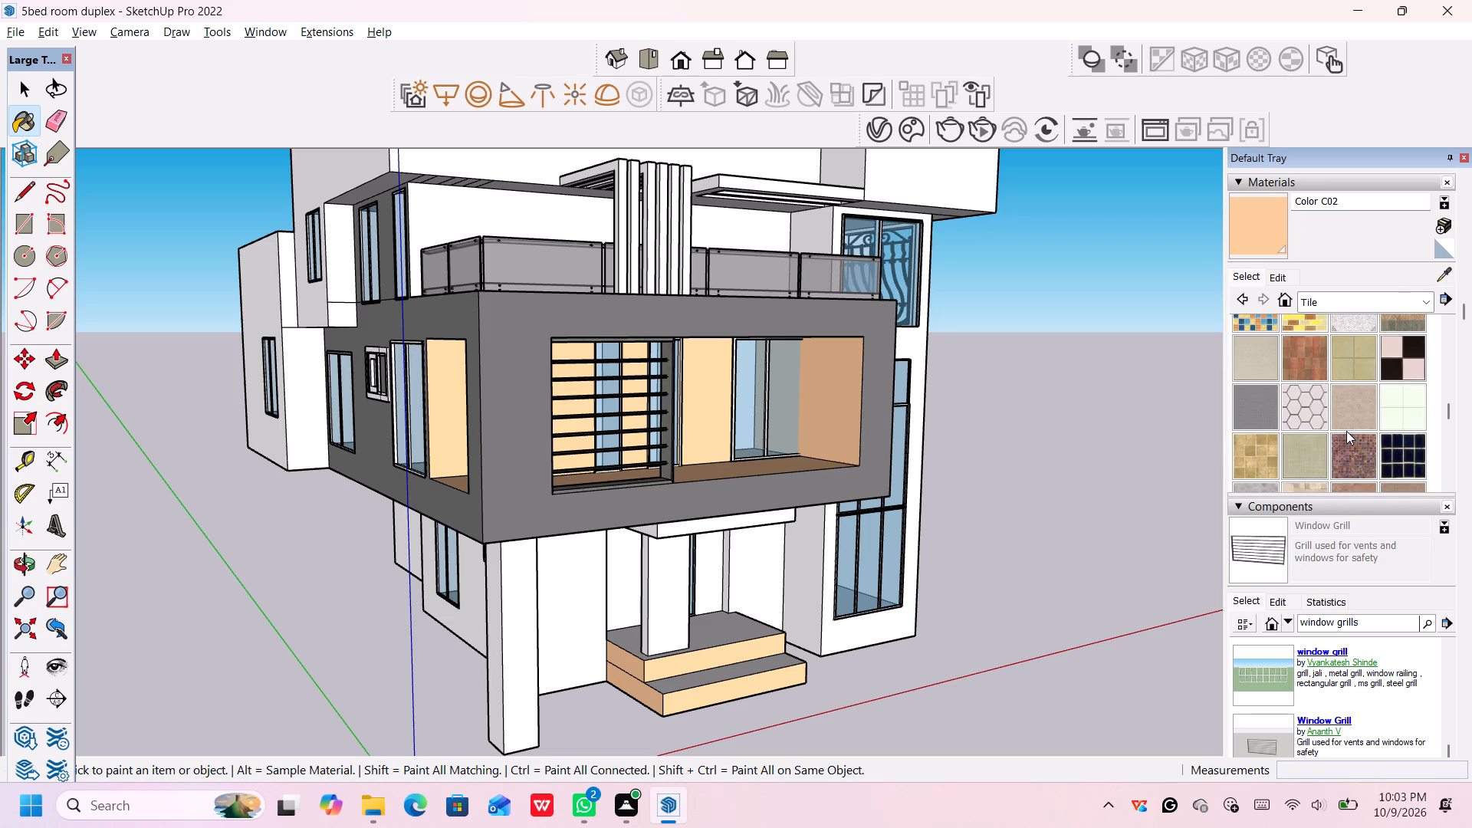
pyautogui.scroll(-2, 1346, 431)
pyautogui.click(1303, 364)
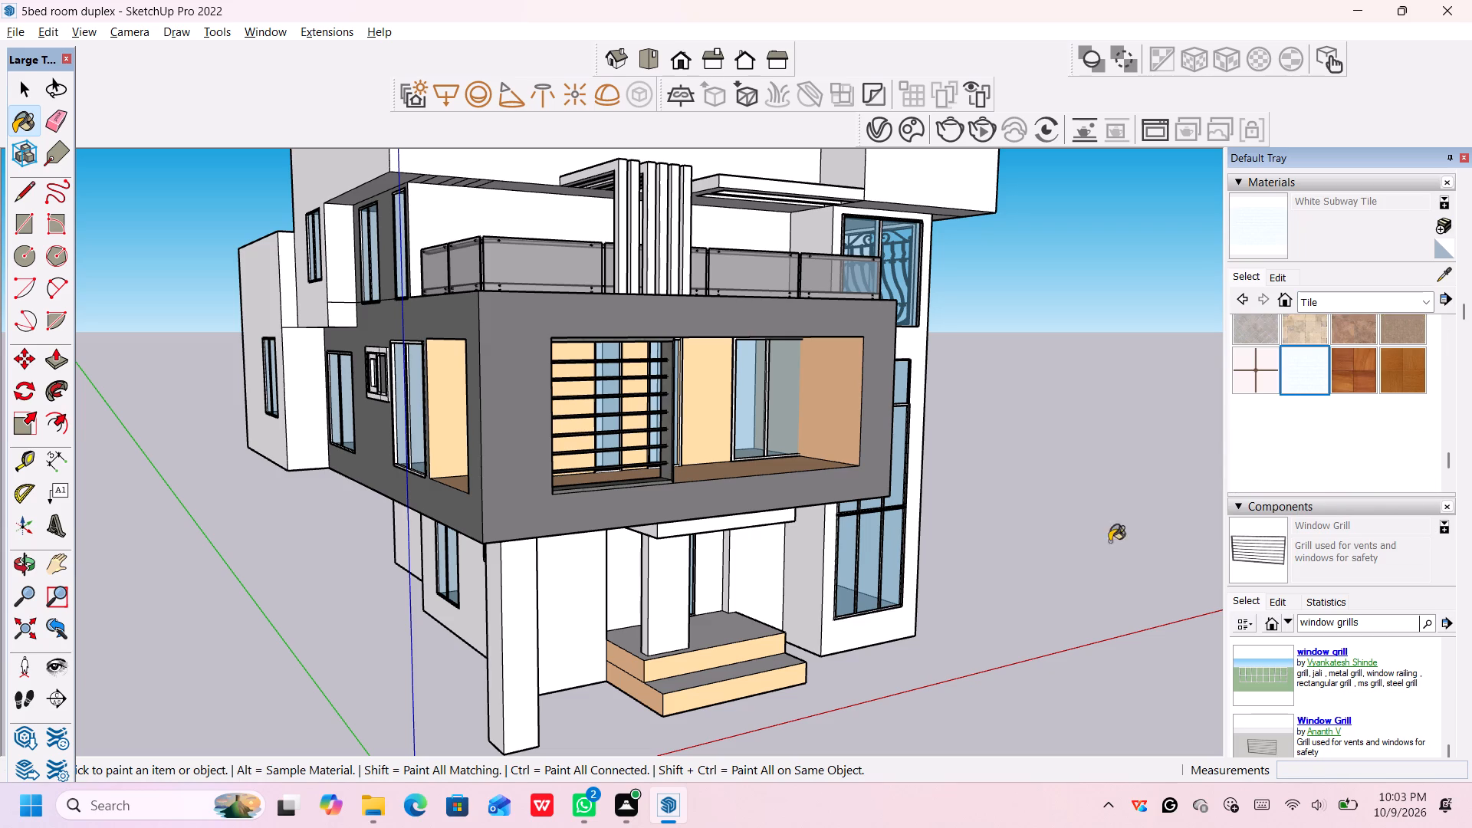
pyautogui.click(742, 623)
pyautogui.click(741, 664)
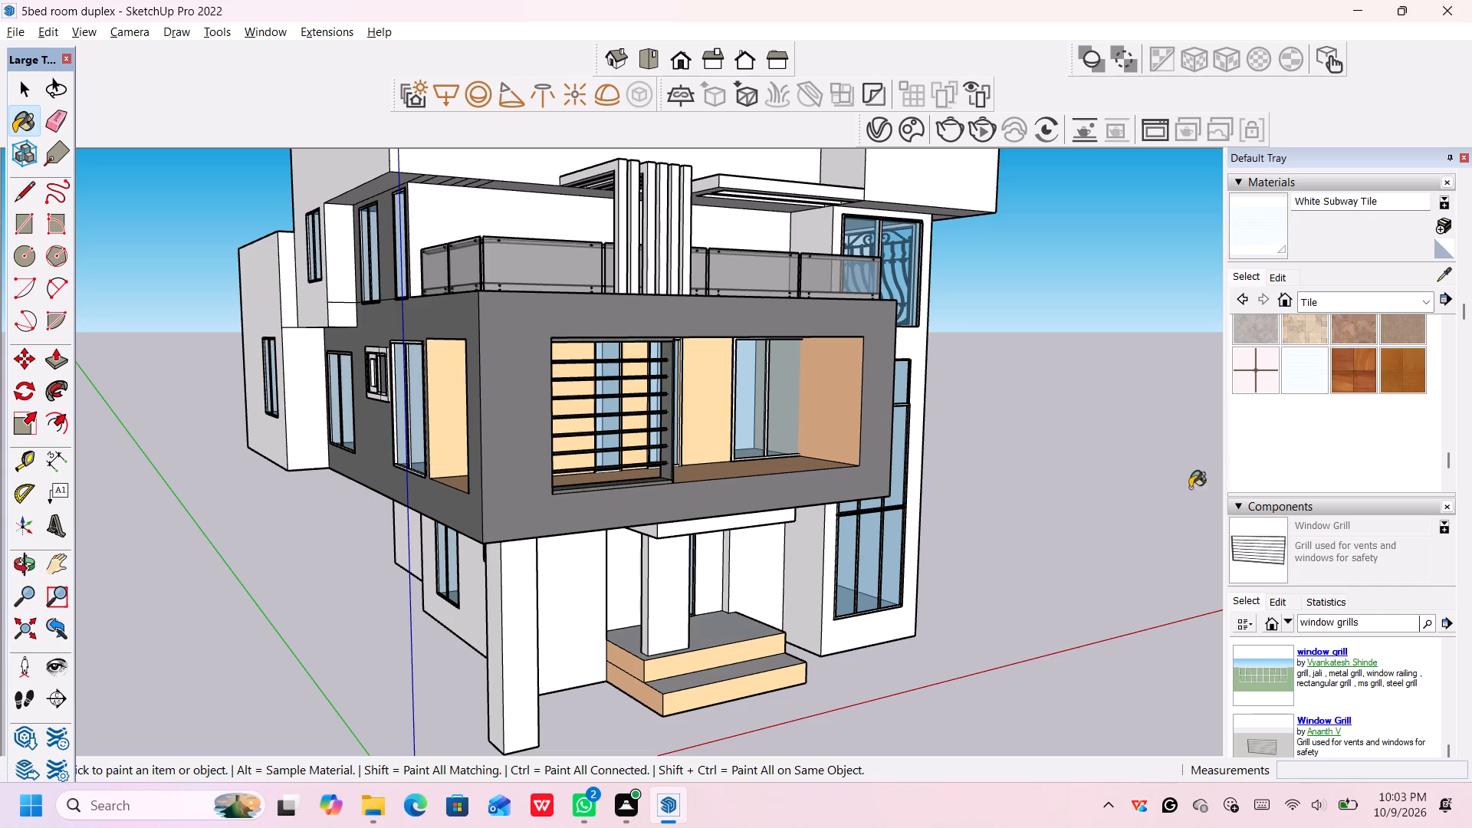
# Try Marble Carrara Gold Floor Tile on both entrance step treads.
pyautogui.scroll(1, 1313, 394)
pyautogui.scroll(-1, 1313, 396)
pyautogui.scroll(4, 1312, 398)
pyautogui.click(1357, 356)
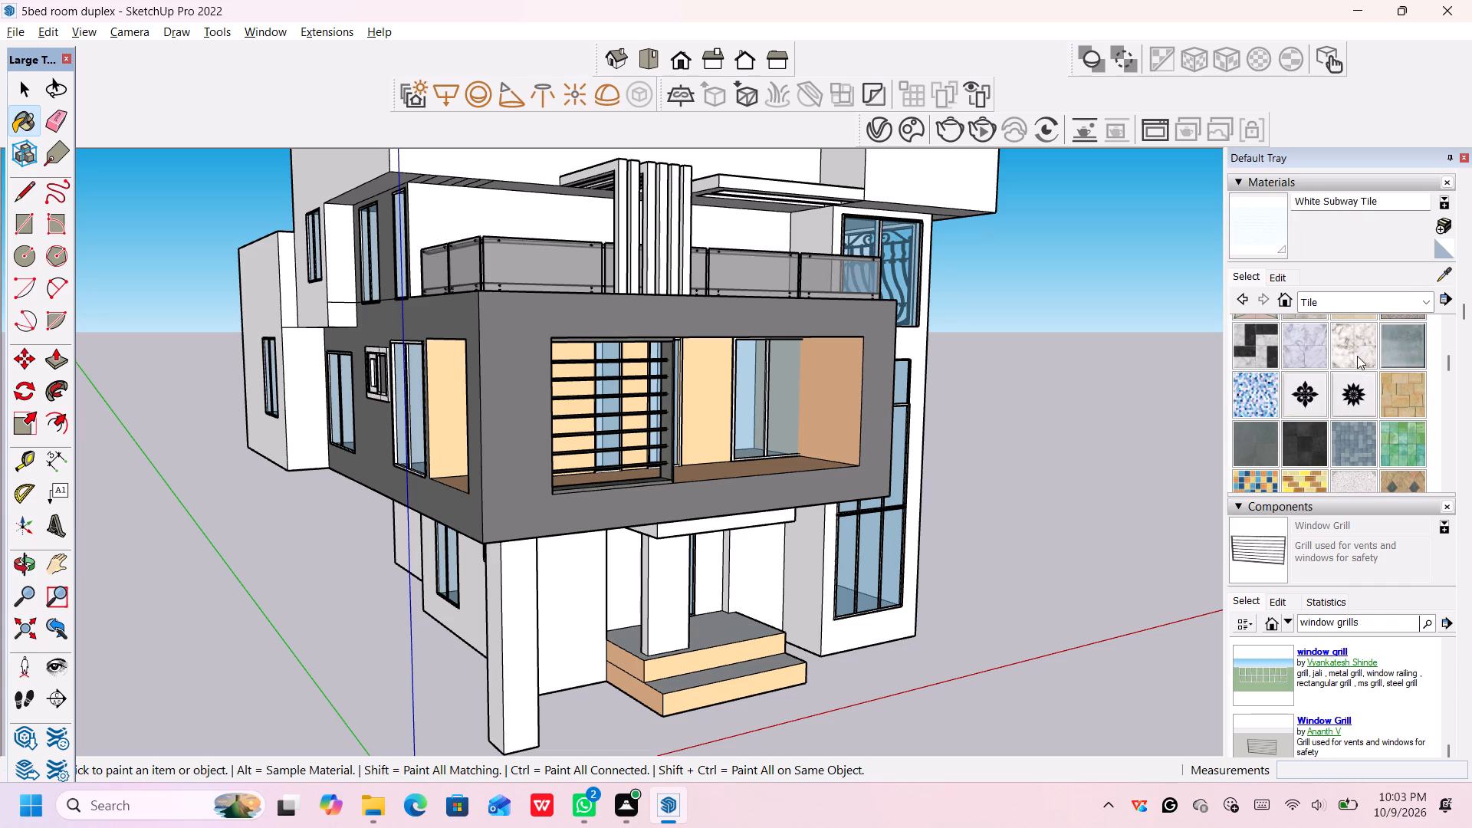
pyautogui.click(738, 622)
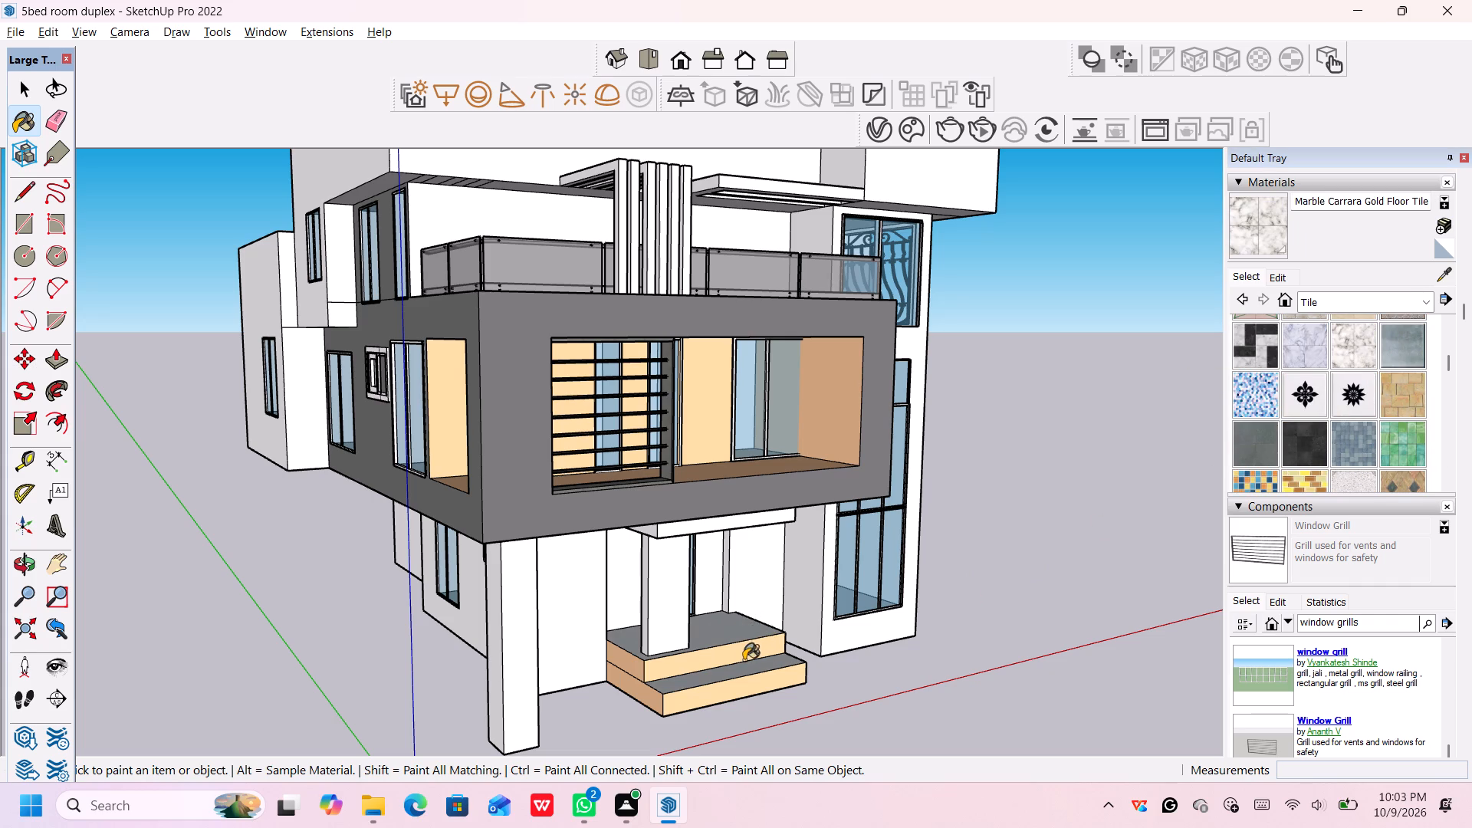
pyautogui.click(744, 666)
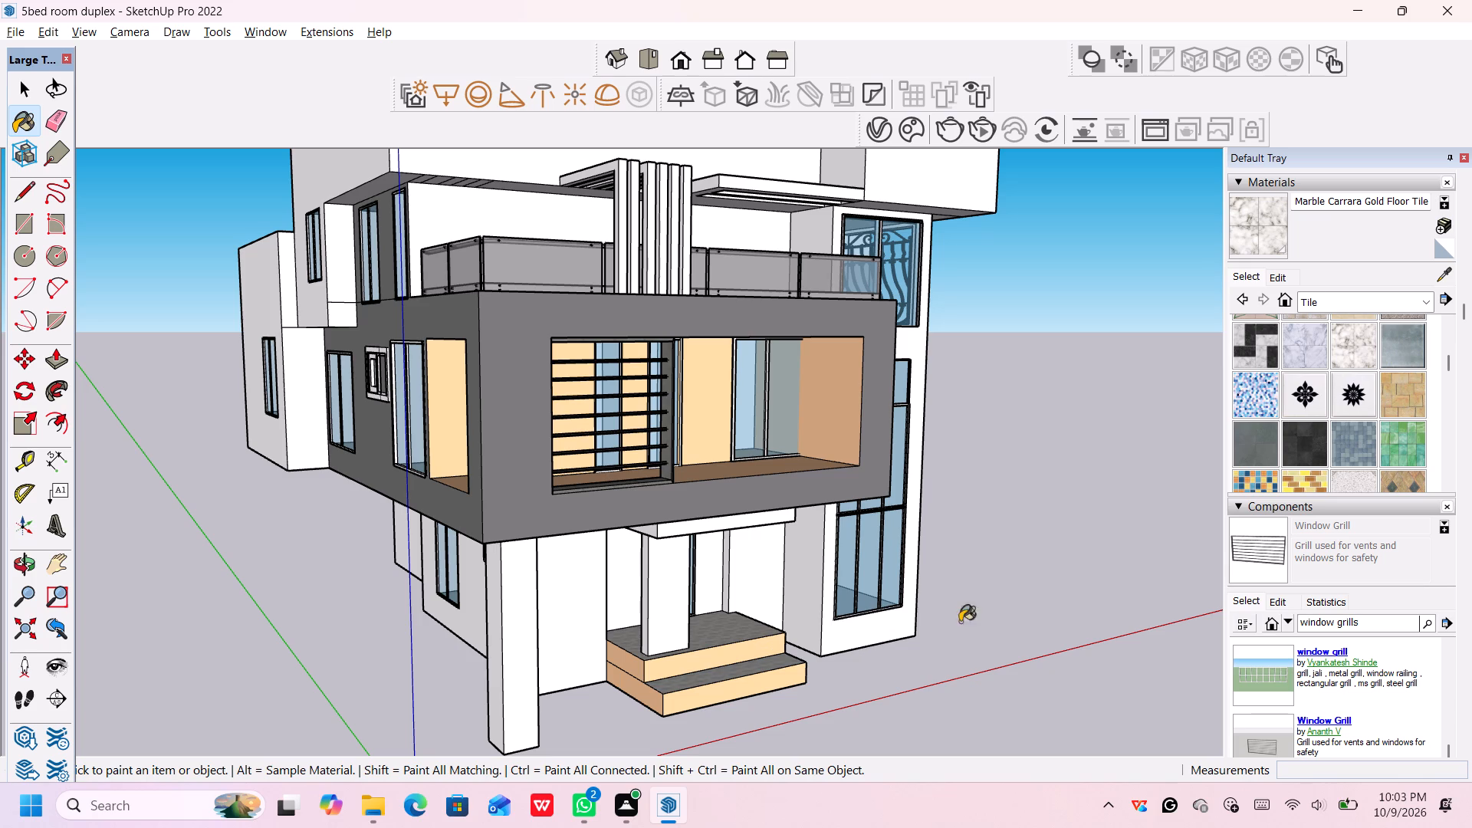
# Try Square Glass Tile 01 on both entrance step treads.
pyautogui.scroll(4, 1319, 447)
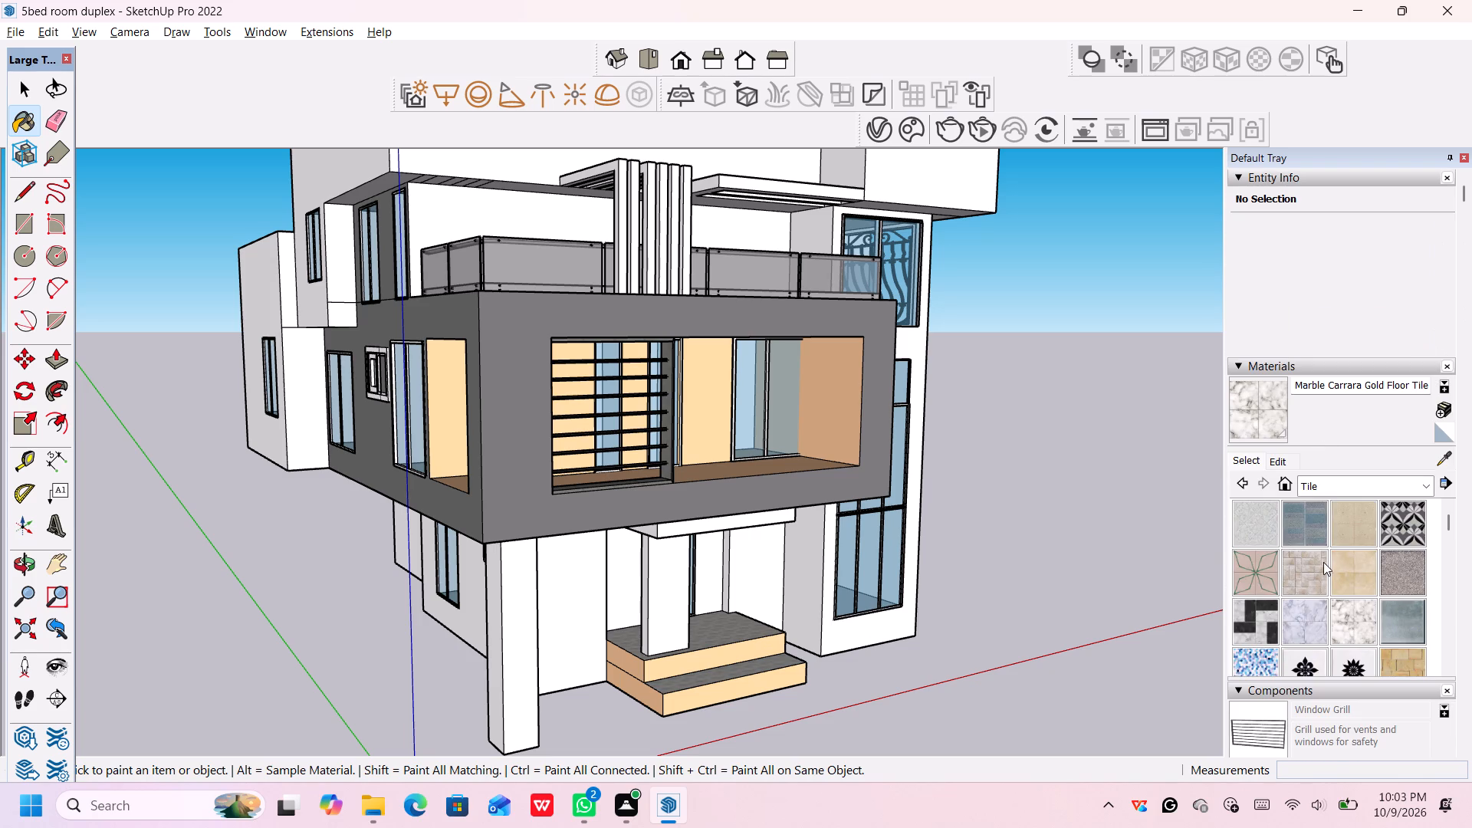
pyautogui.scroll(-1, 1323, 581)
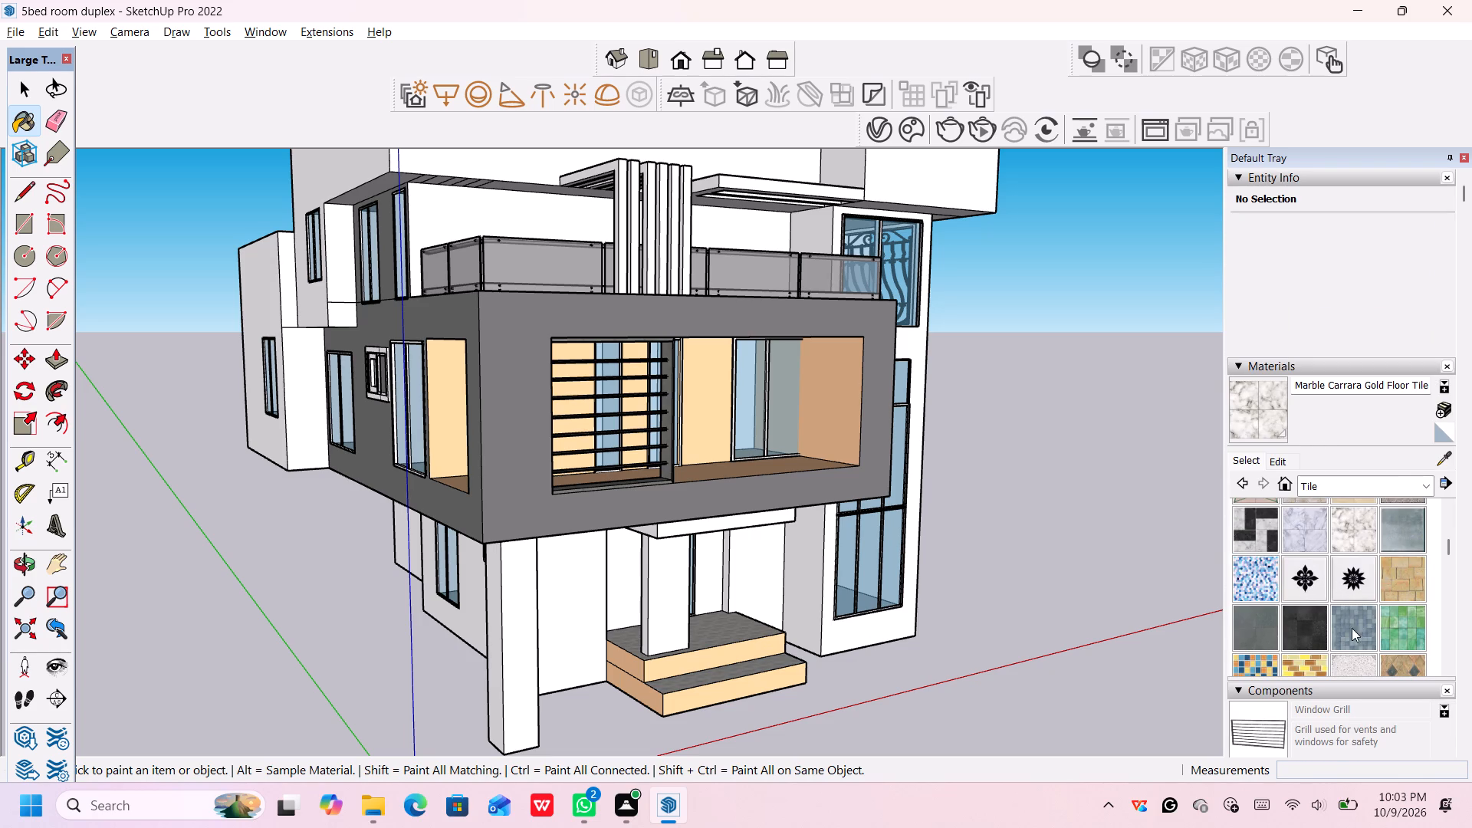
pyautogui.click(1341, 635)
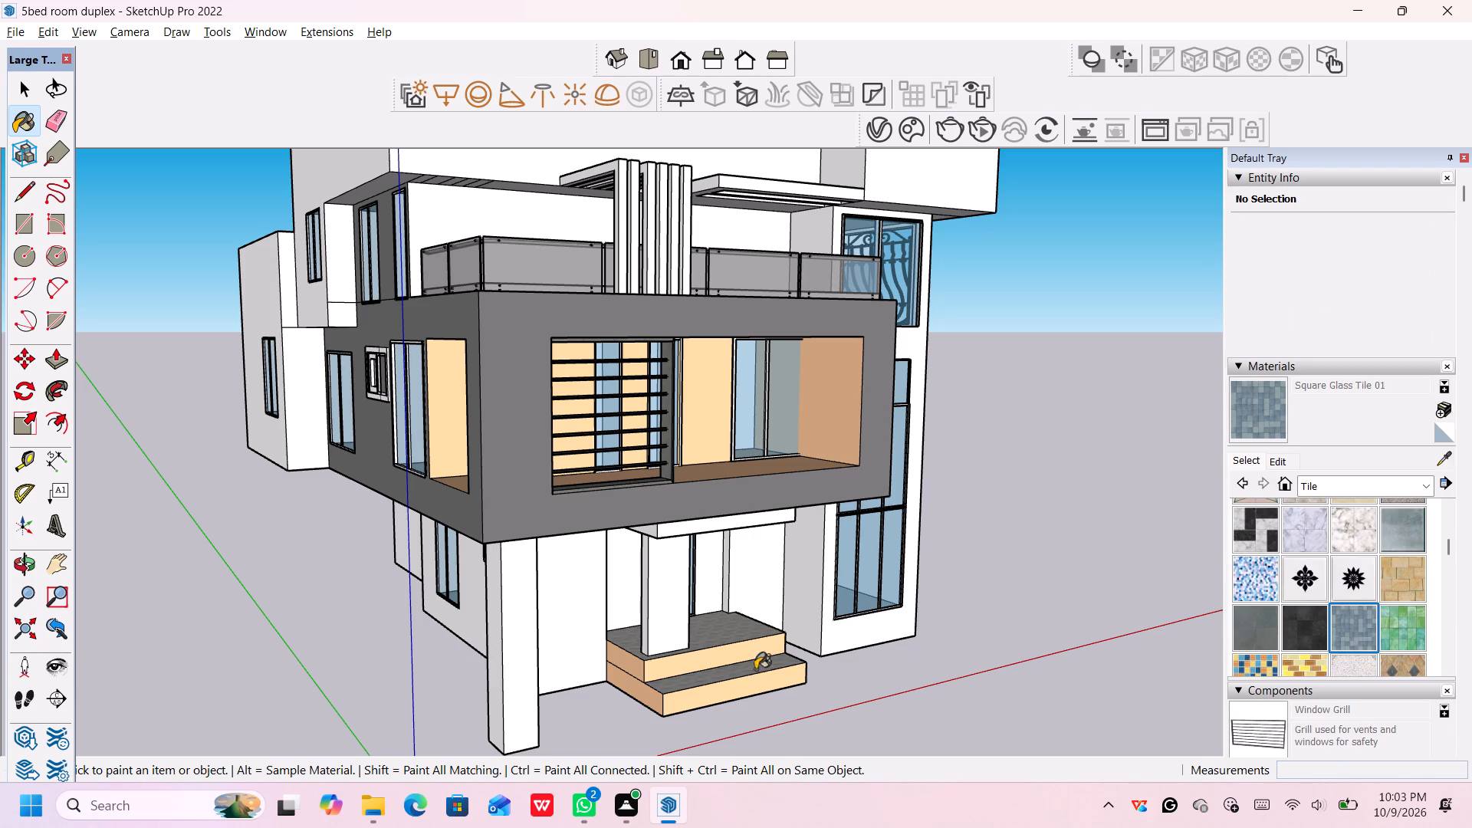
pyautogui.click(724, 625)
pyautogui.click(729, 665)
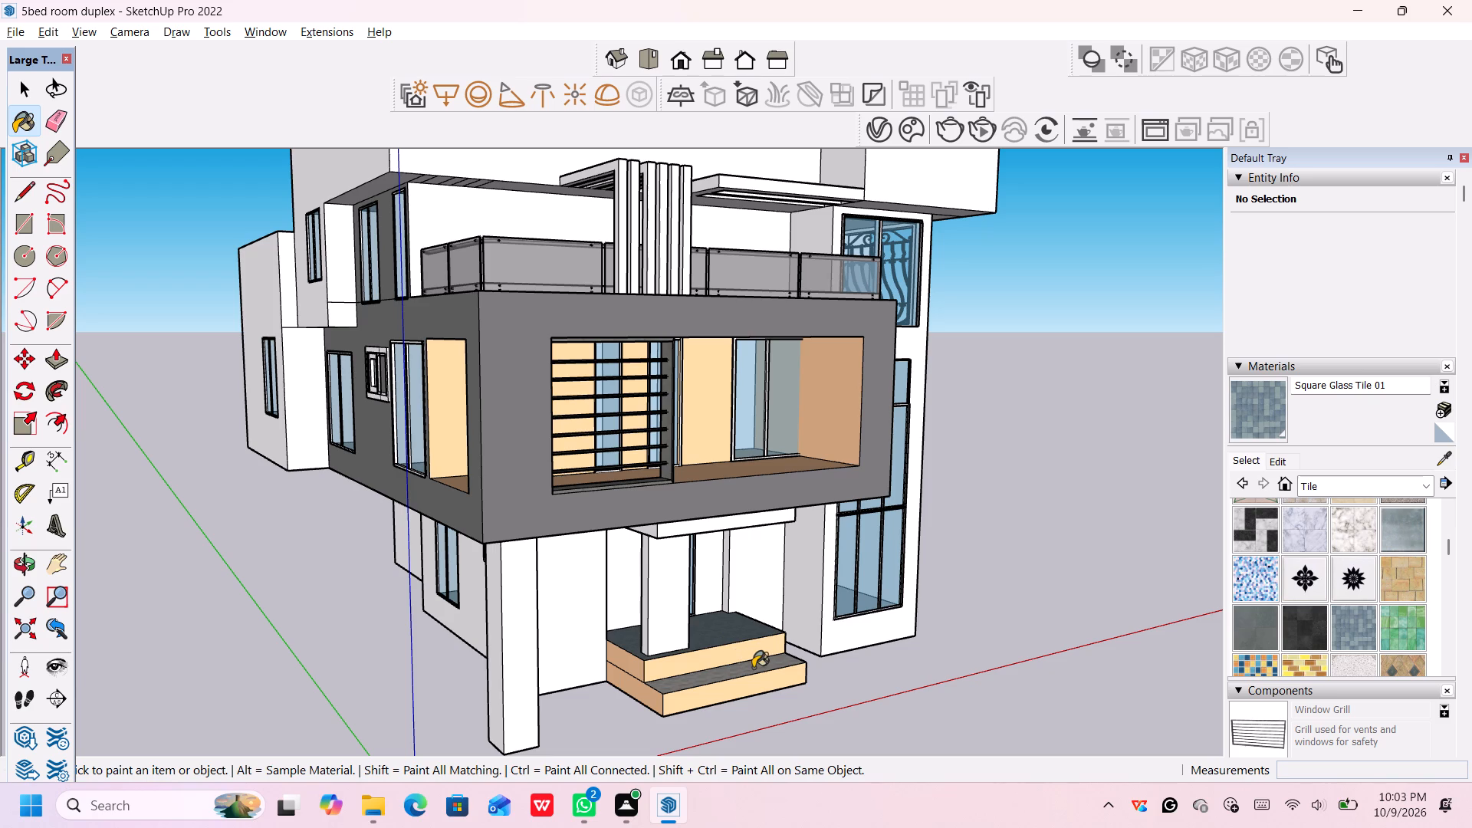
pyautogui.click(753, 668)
# Paint both entrance step treads with the Metal Panel material from the Tile collection.
pyautogui.click(1398, 523)
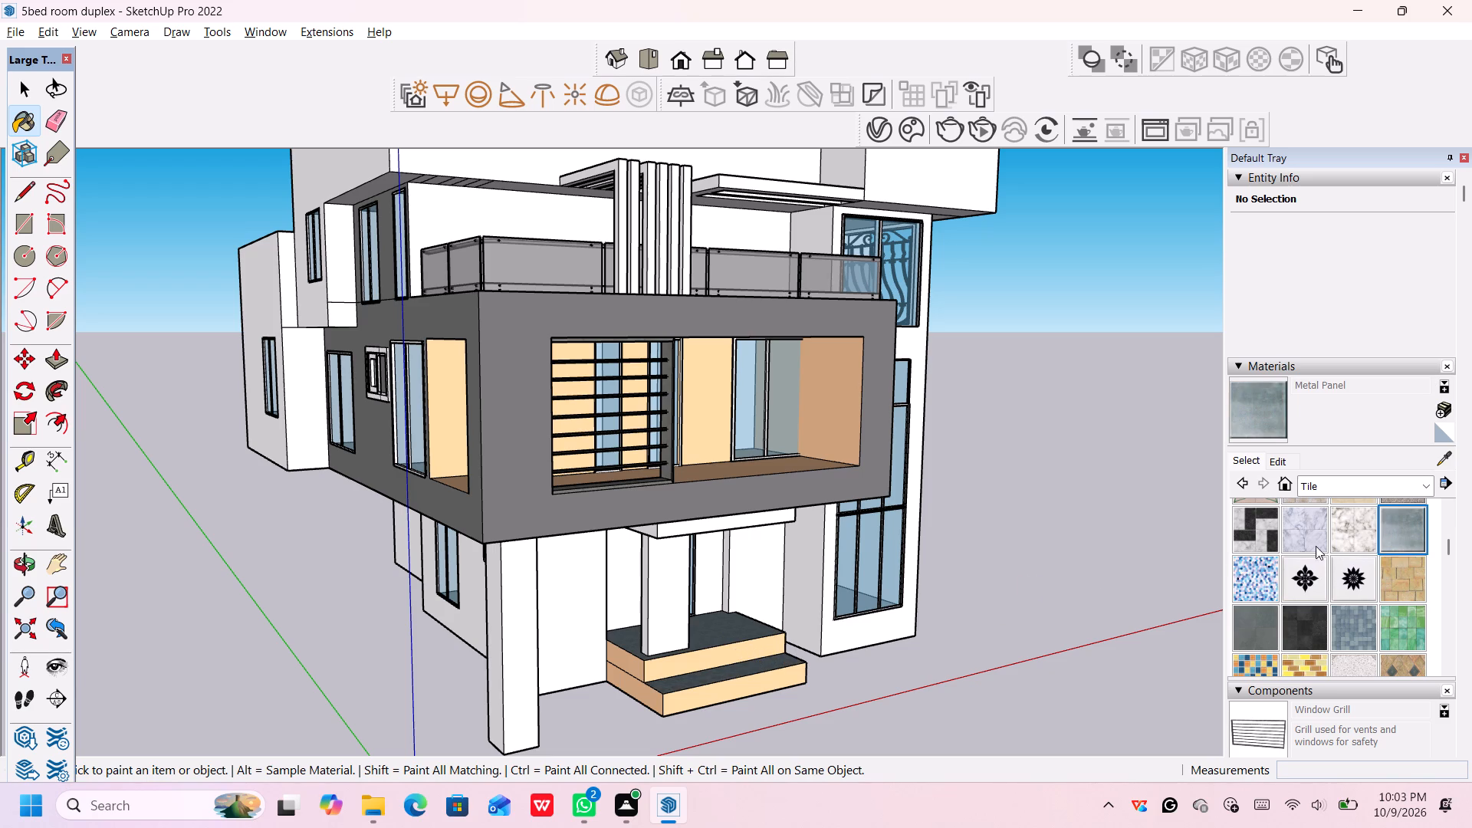
pyautogui.click(708, 629)
pyautogui.click(709, 673)
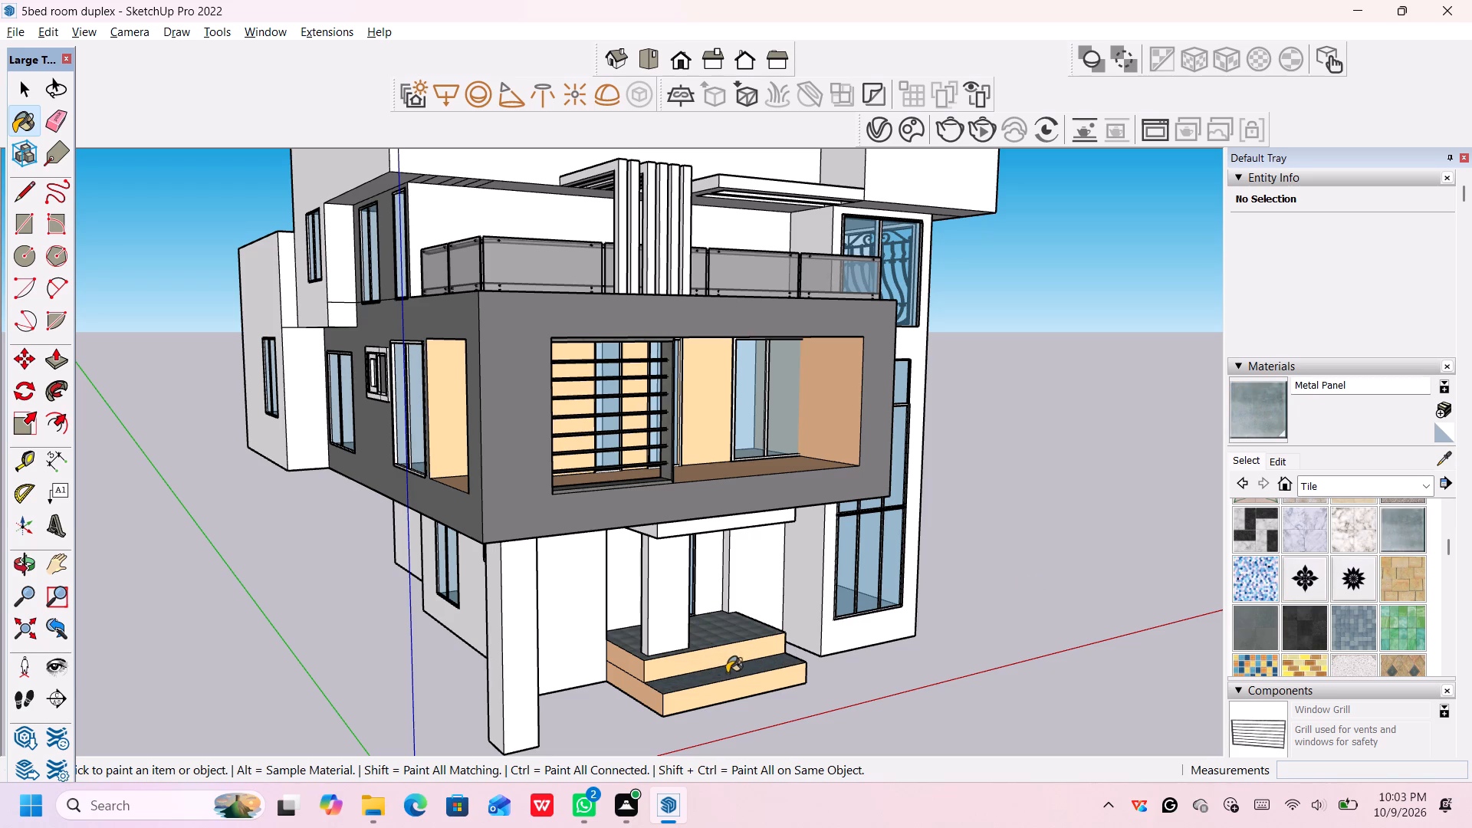
pyautogui.scroll(-4, 797, 646)
pyautogui.scroll(1, 801, 644)
pyautogui.scroll(-3, 845, 719)
pyautogui.moveTo(844, 721); pyautogui.dragTo(862, 707, button='middle')
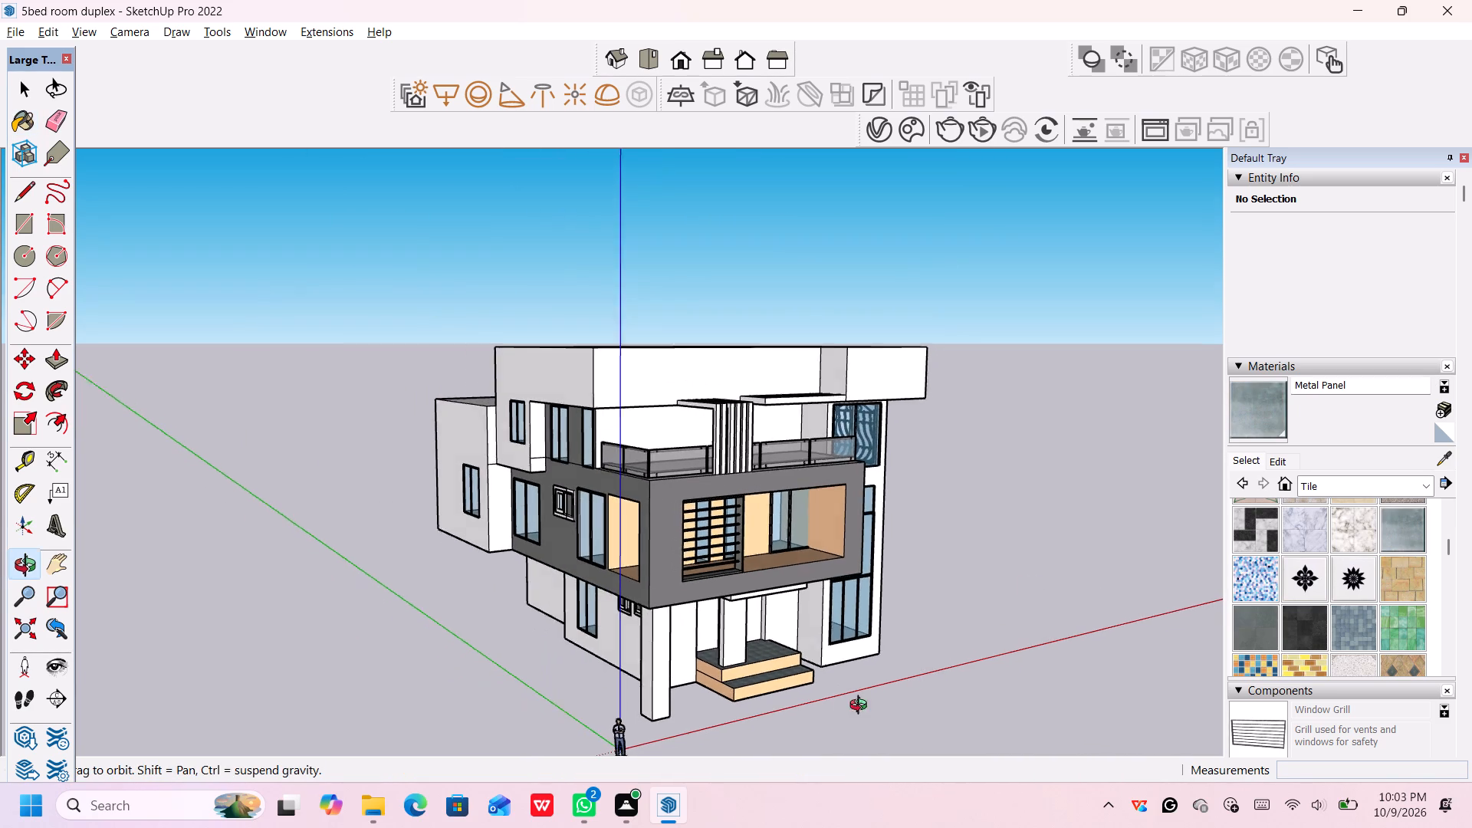
pyautogui.moveTo(862, 707); pyautogui.dragTo(878, 700, button='middle')
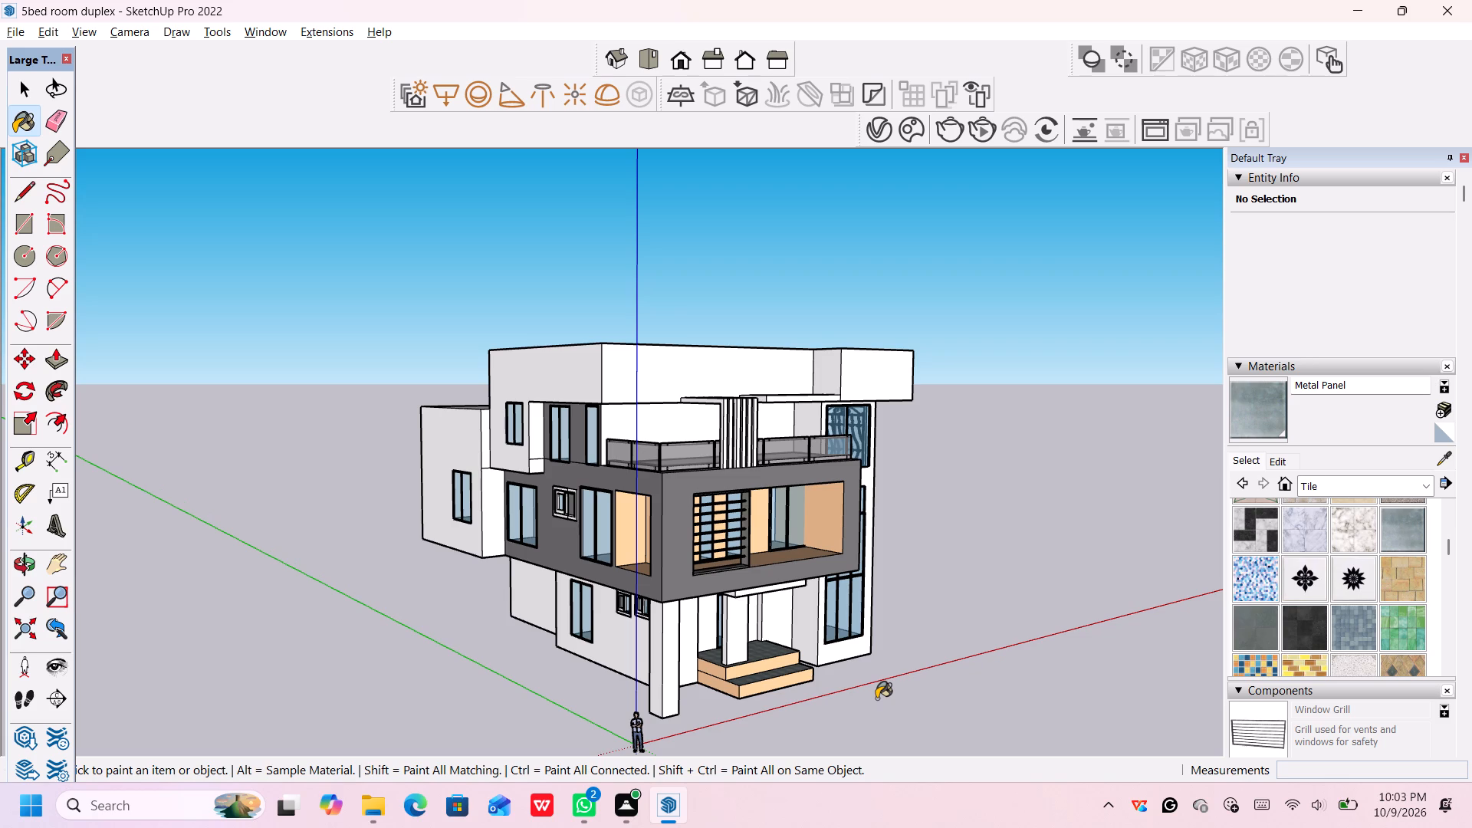
pyautogui.press('space')
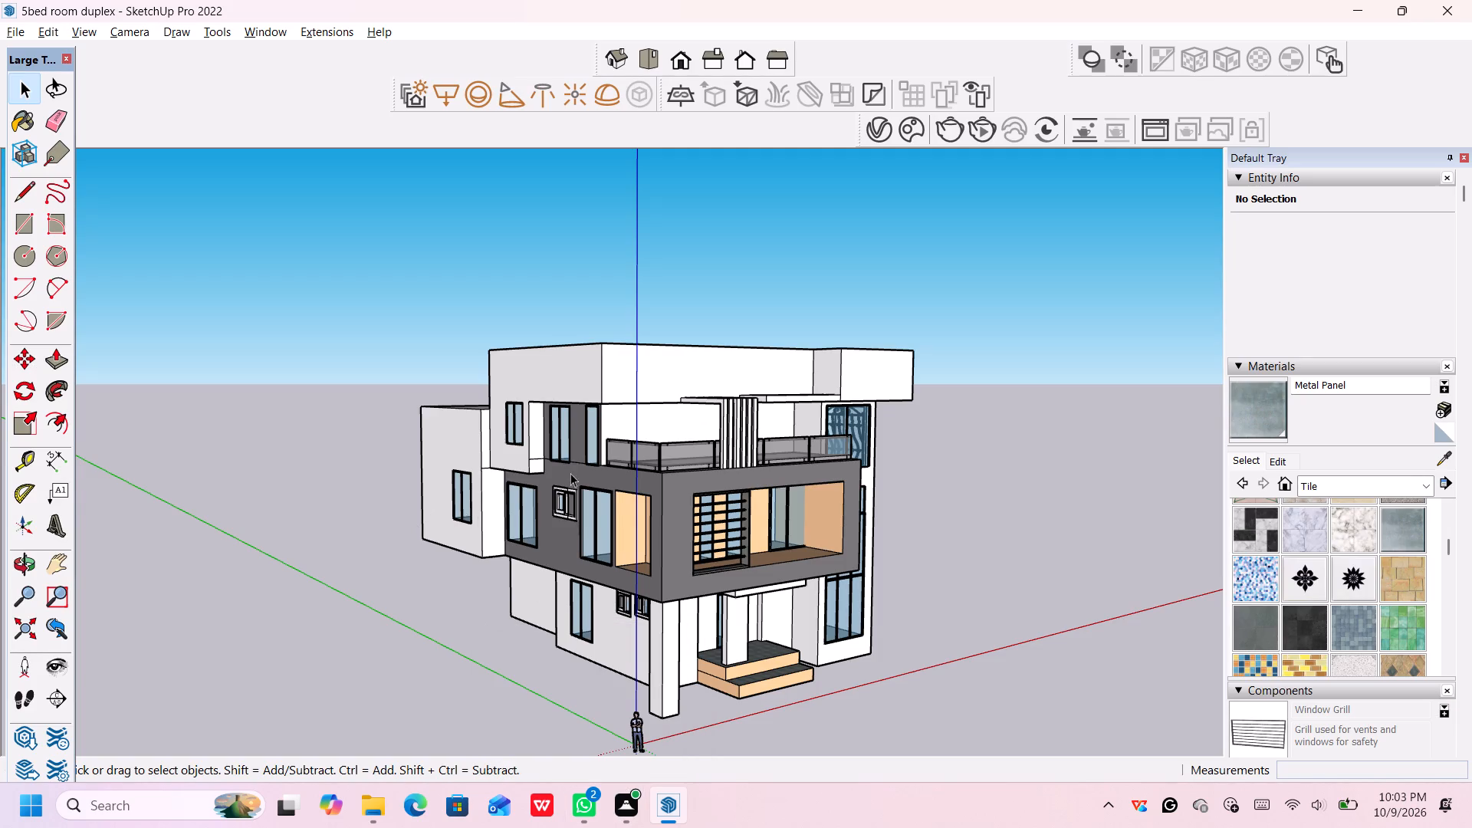
# Draw a 1' line down the vertical wall edge from the outer roof corner of the lower side wing.
pyautogui.scroll(-1, 599, 464)
pyautogui.scroll(1, 600, 463)
pyautogui.scroll(3, 644, 396)
pyautogui.moveTo(544, 362); pyautogui.dragTo(616, 490, button='middle')
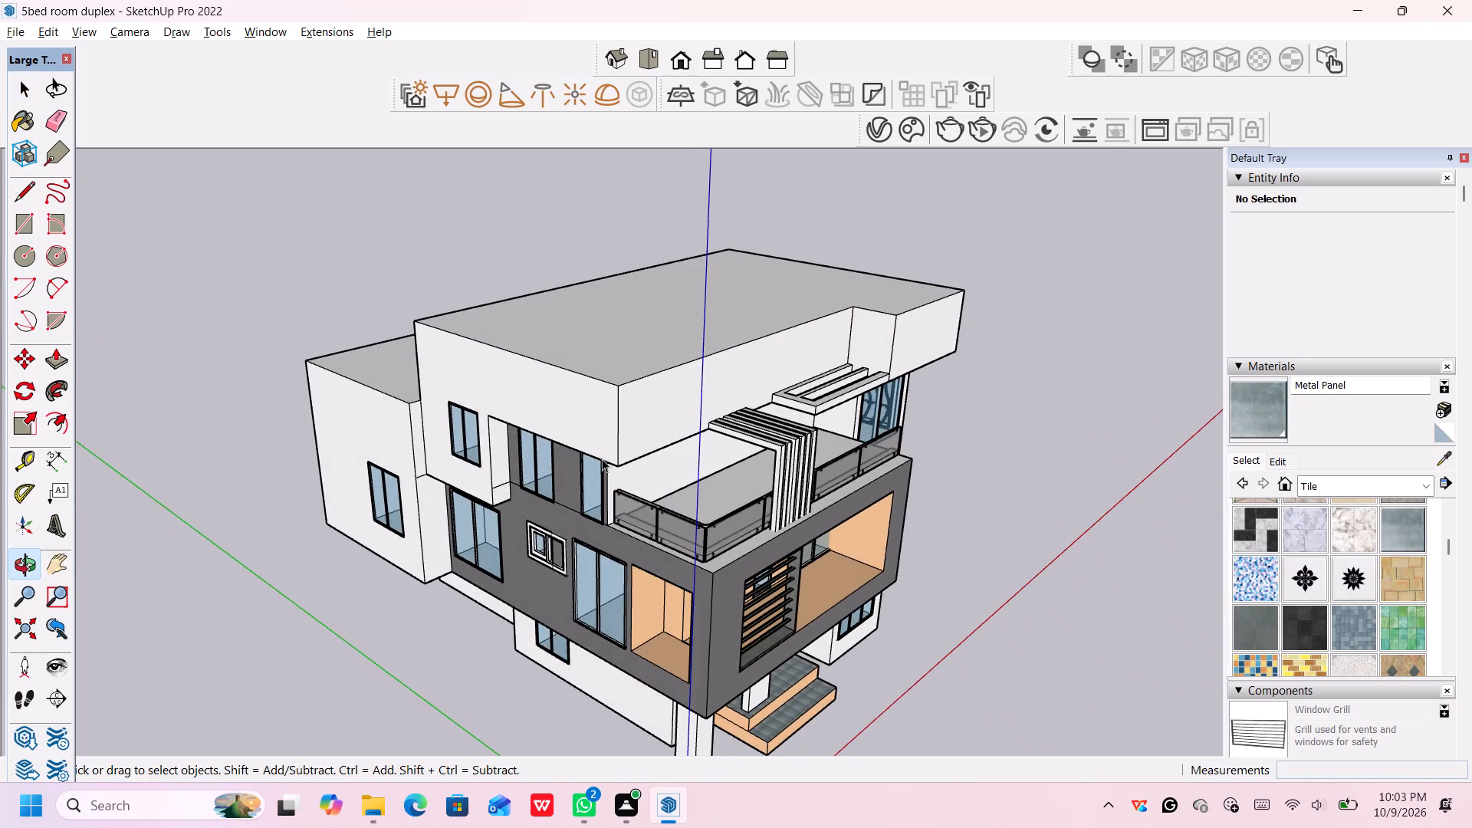
pyautogui.scroll(3, 563, 423)
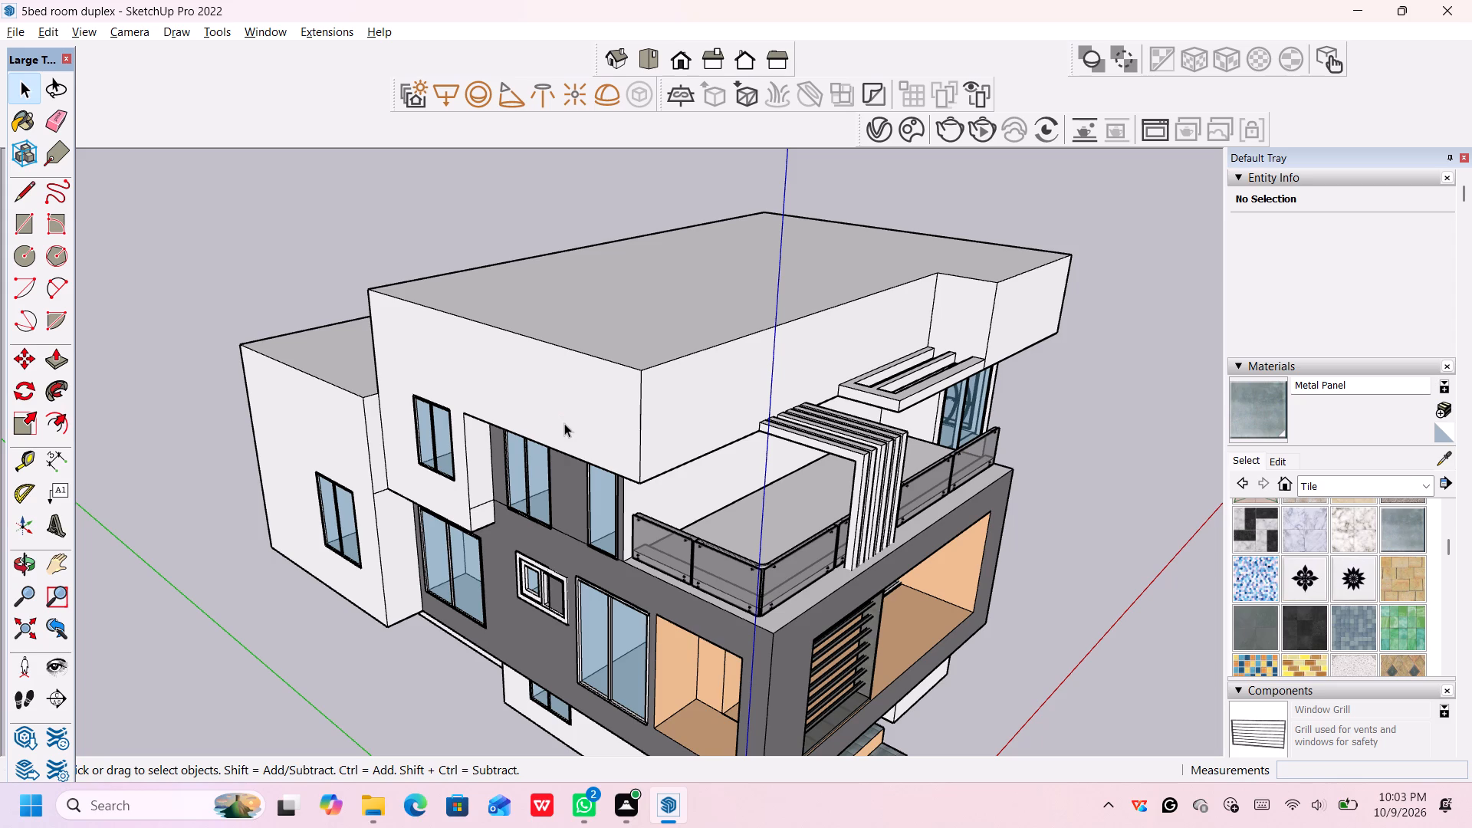
pyautogui.press('l')
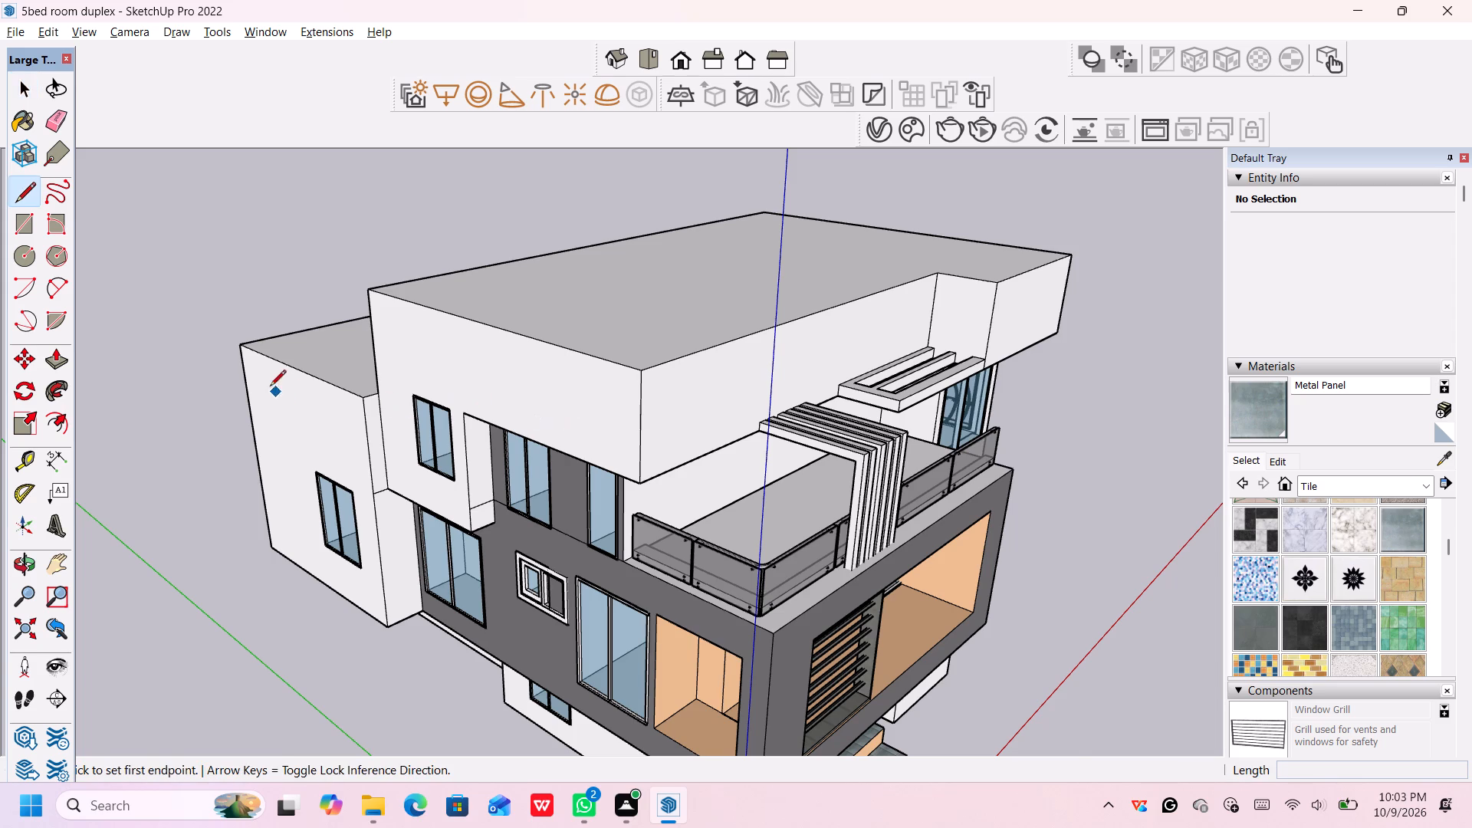
pyautogui.scroll(3, 222, 356)
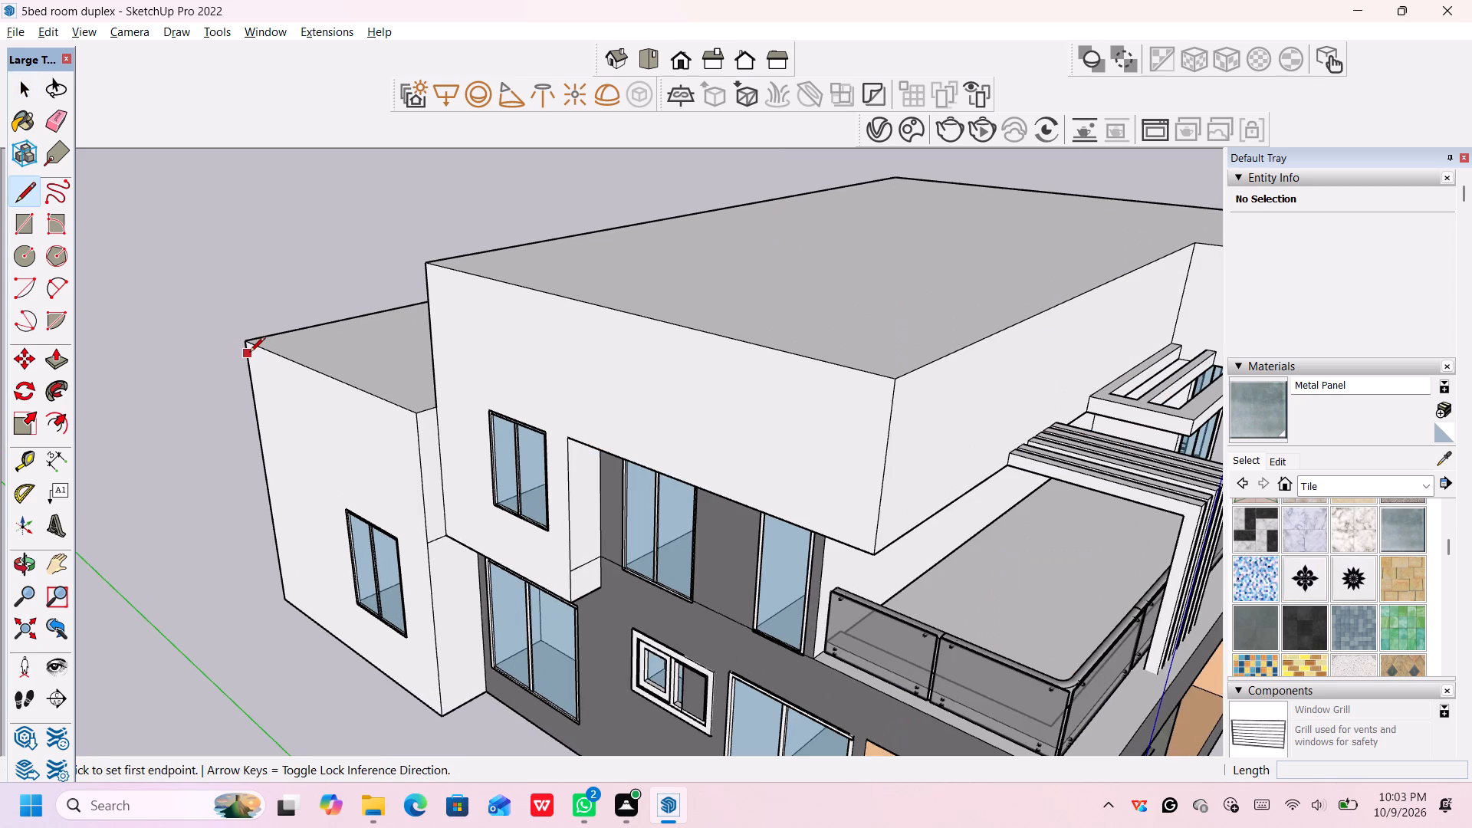
pyautogui.scroll(8, 247, 350)
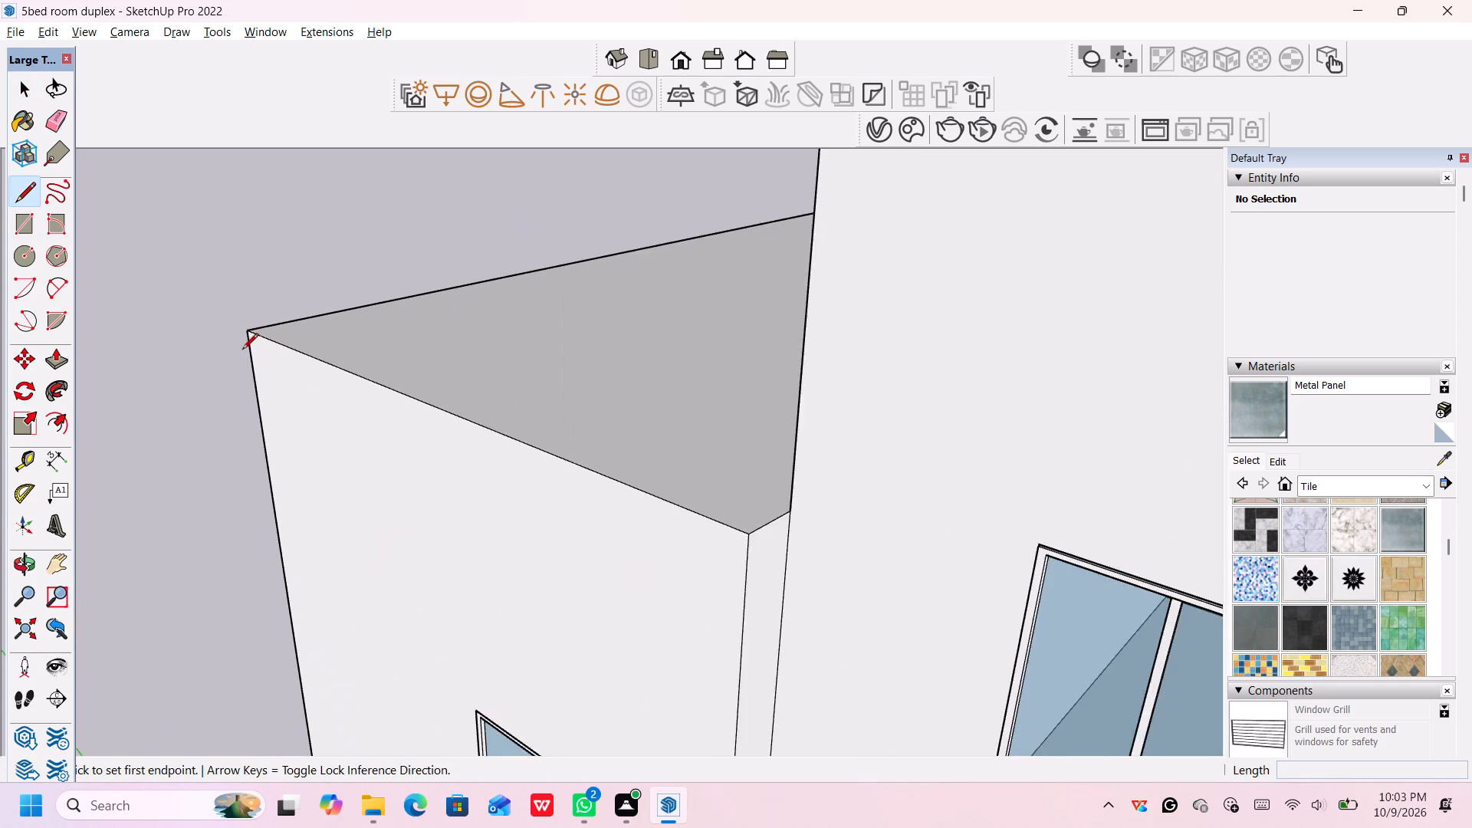
pyautogui.scroll(6, 242, 350)
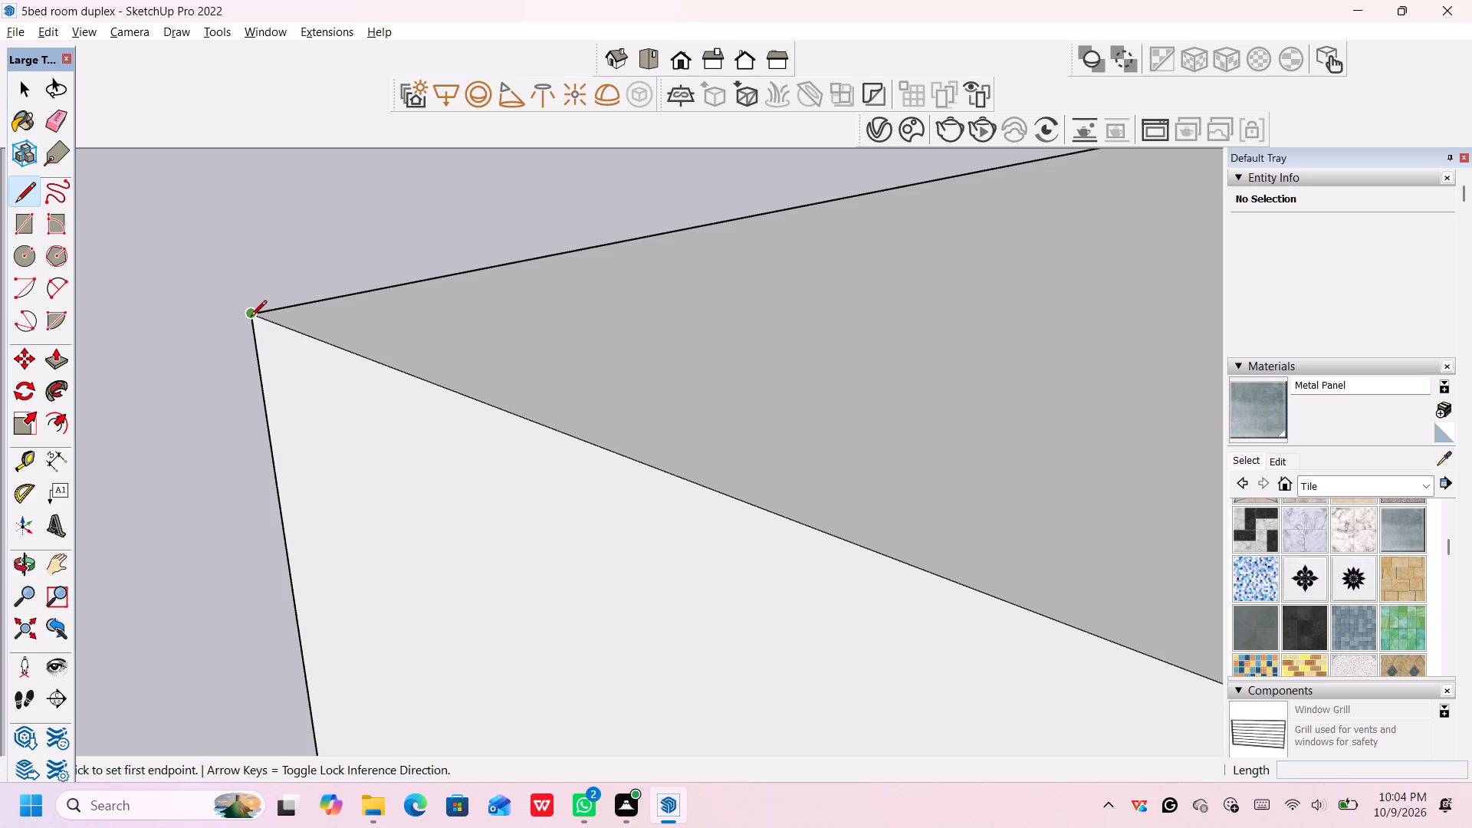
pyautogui.click(251, 317)
pyautogui.scroll(1, 251, 342)
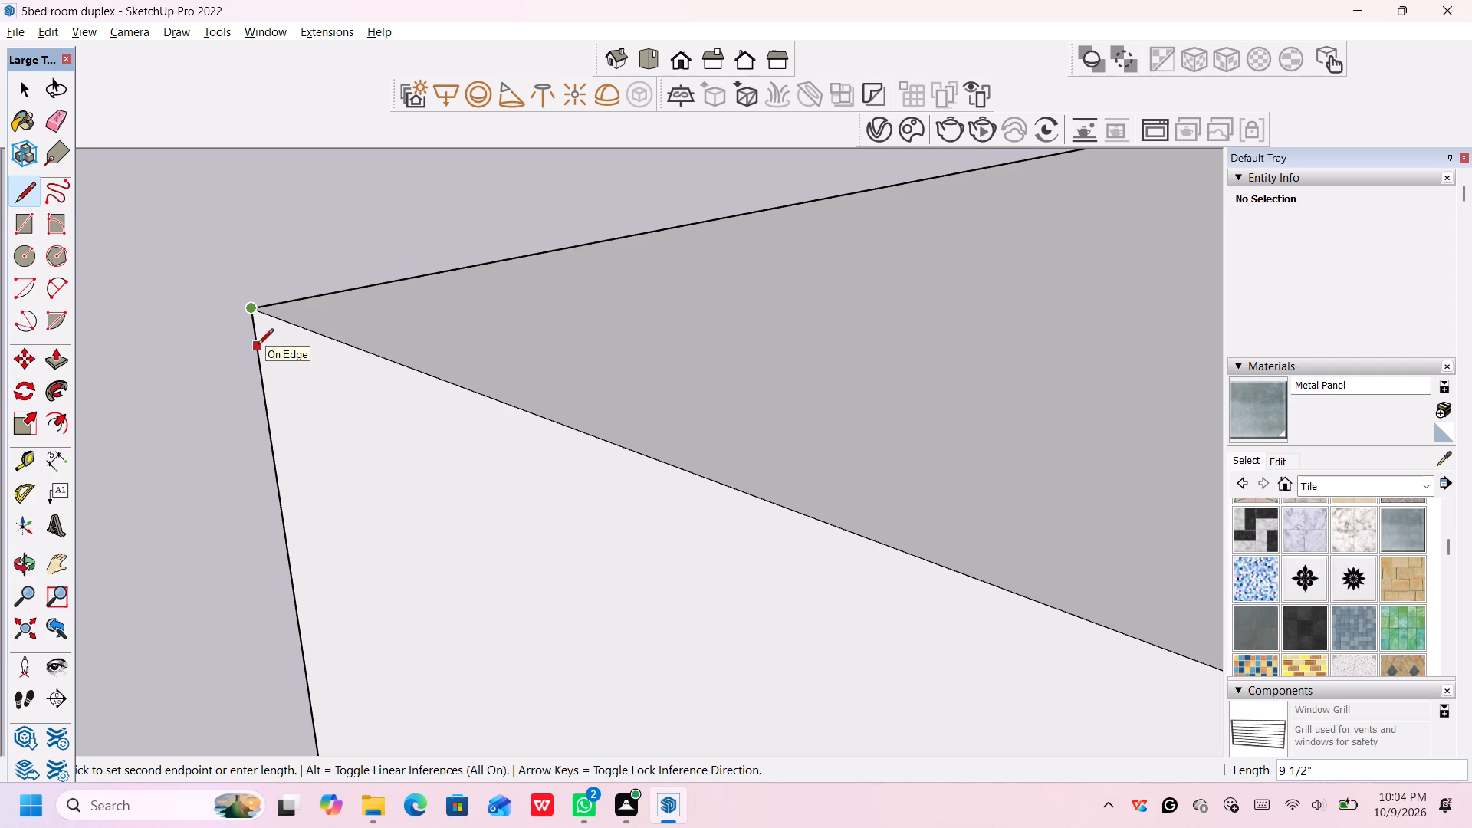
pyautogui.scroll(-15, 258, 347)
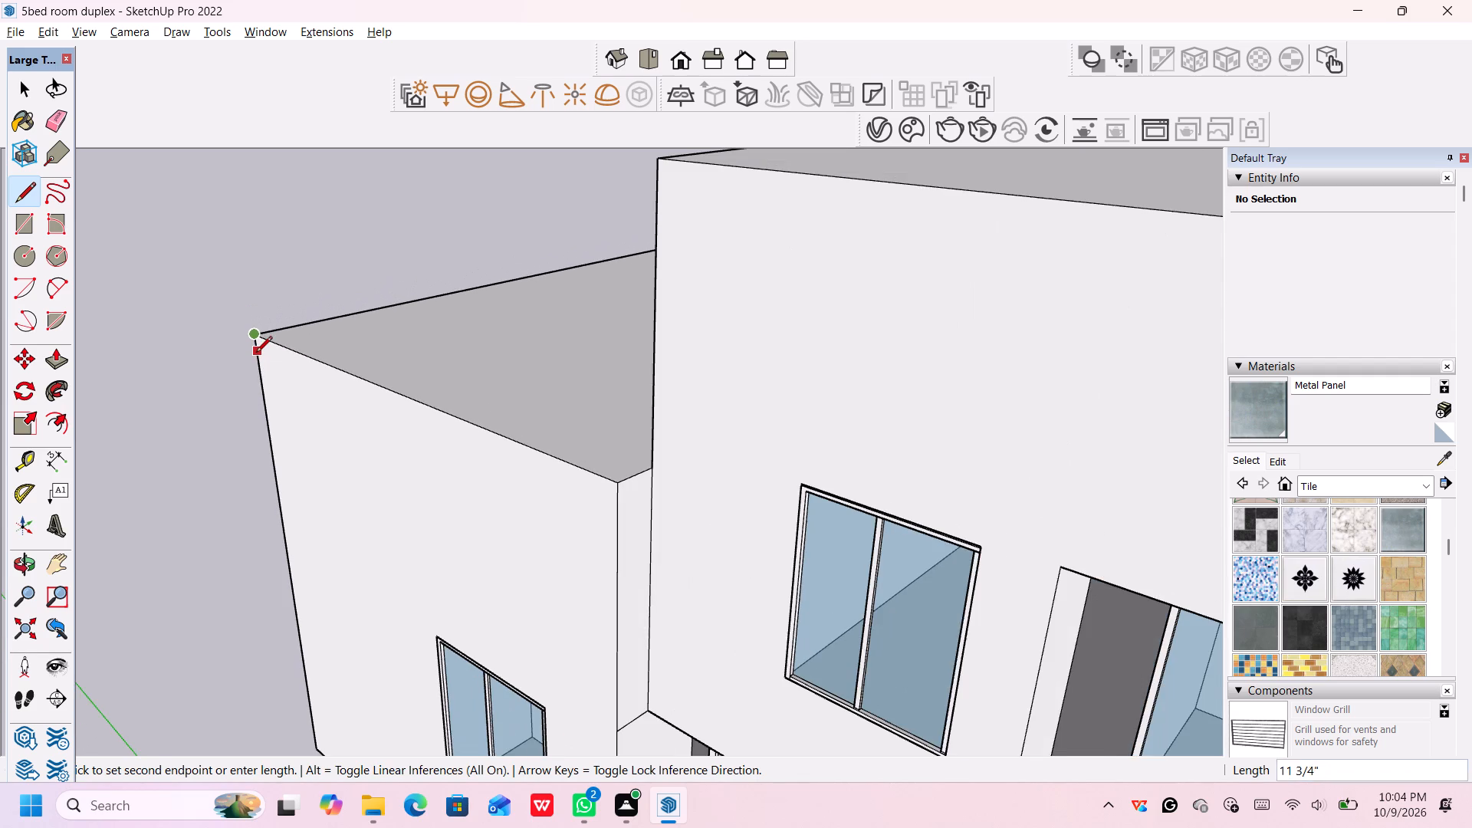
pyautogui.scroll(-1, 256, 353)
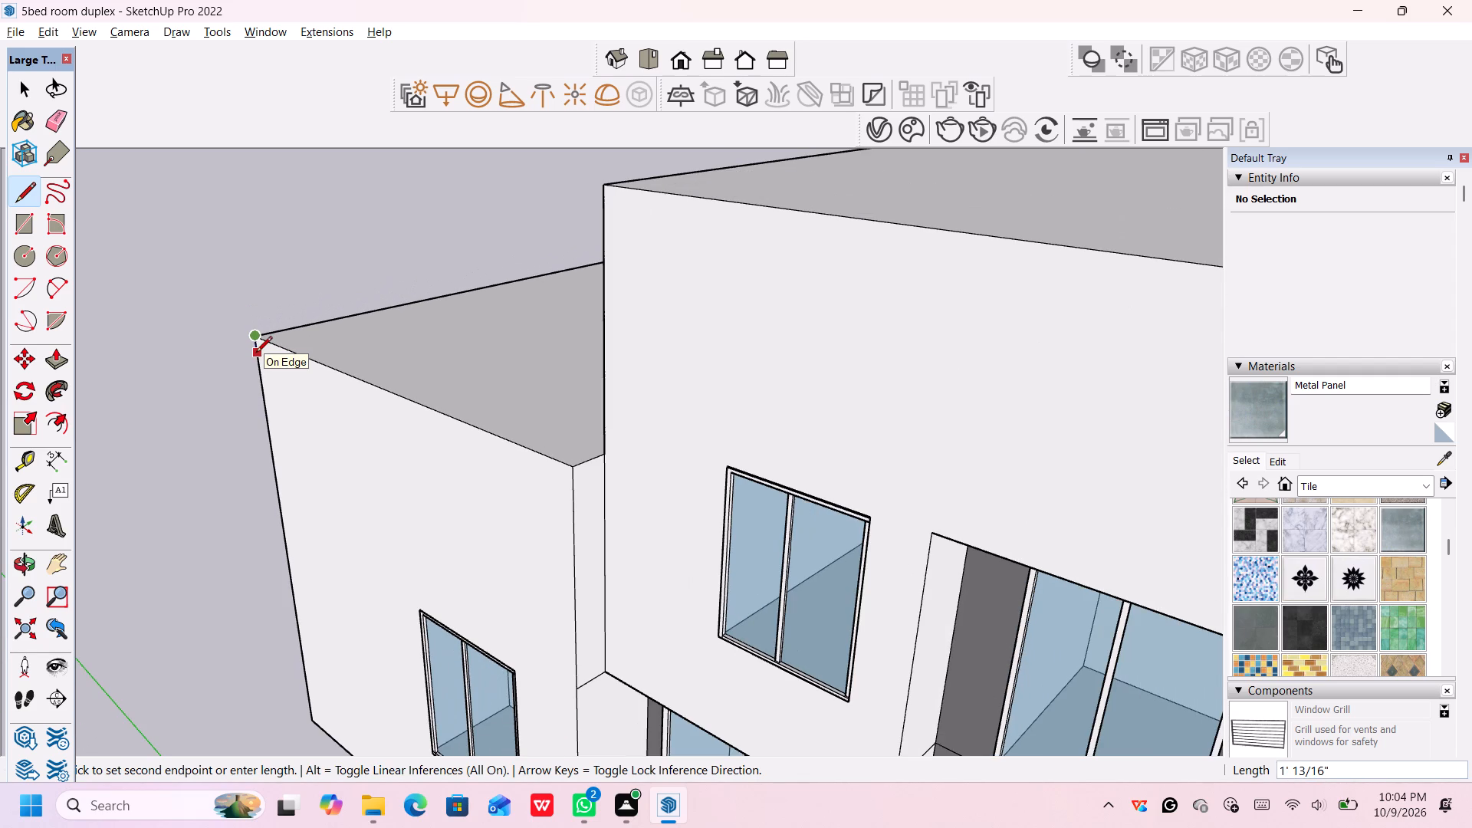
pyautogui.write("1'")
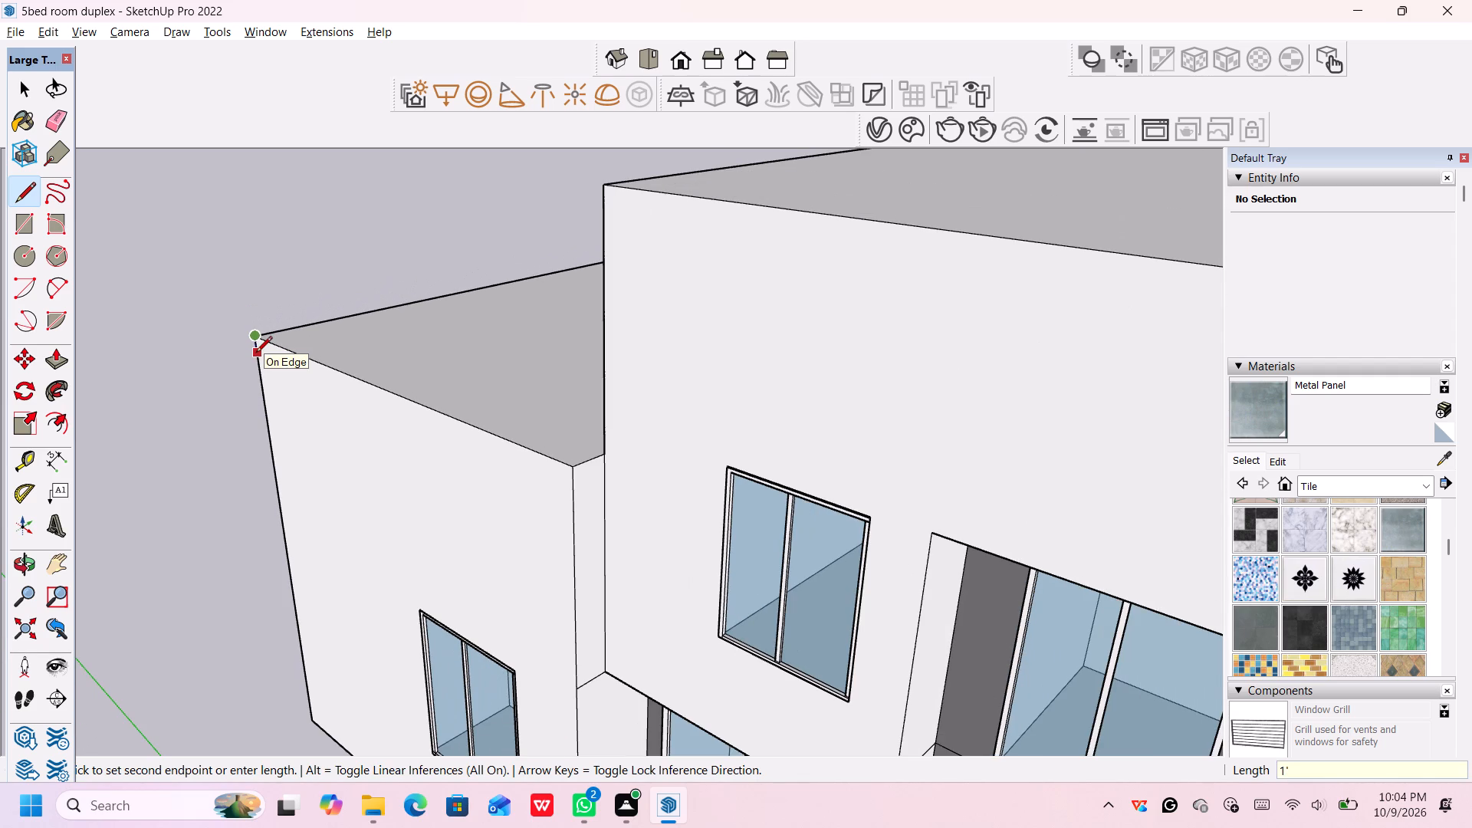
pyautogui.scroll(7, 246, 366)
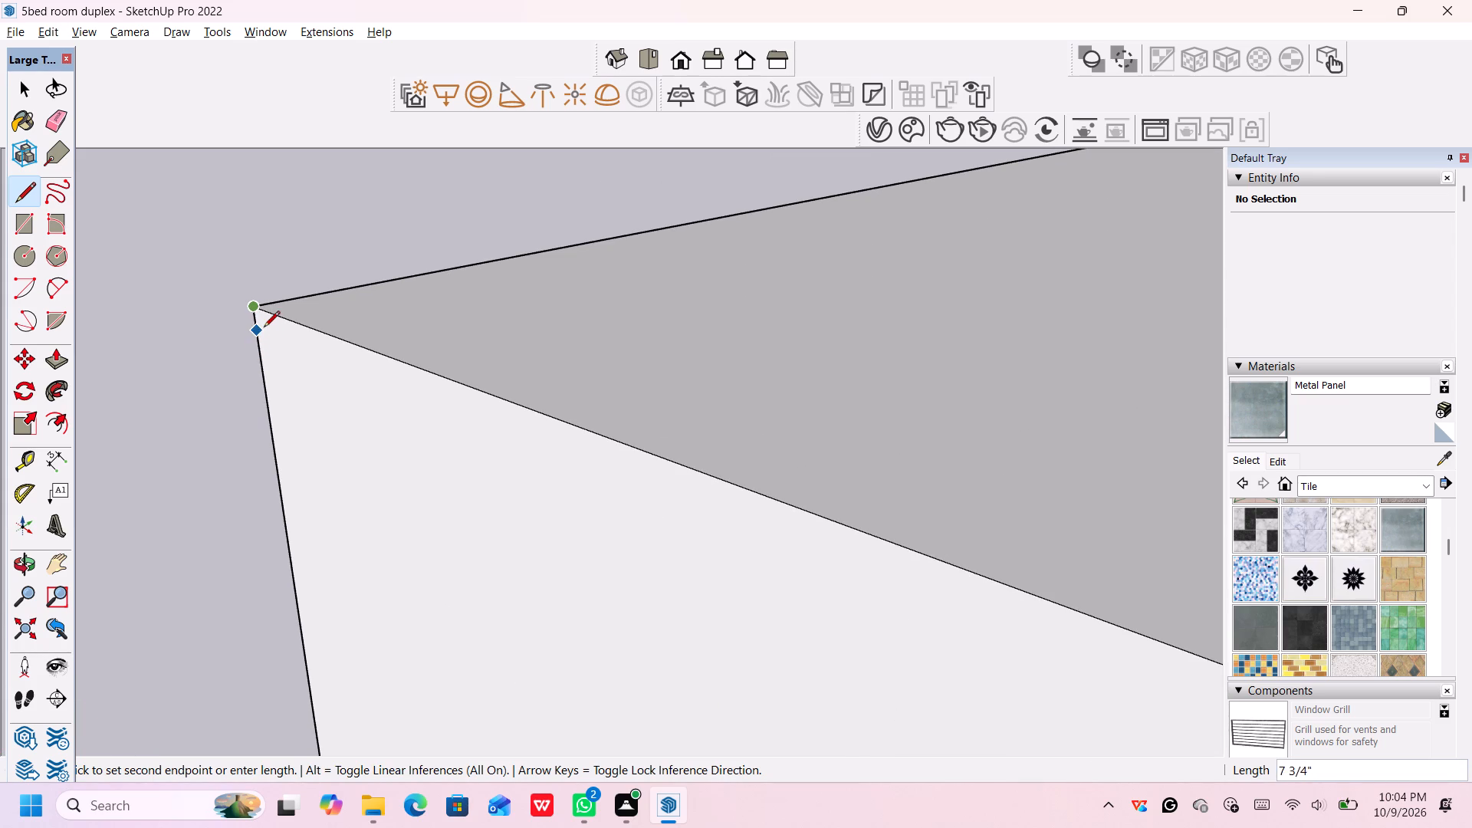
pyautogui.scroll(14, 264, 324)
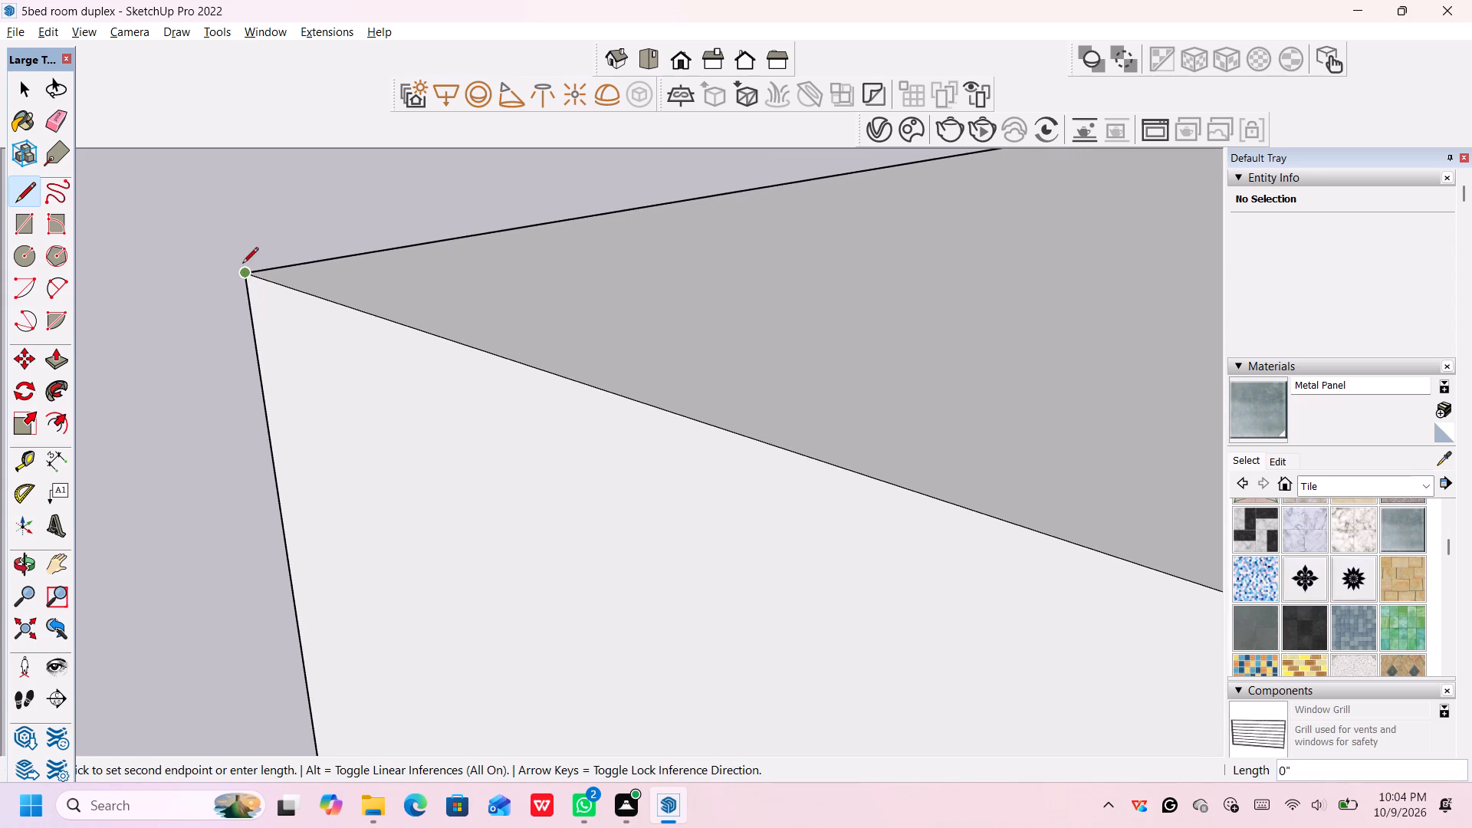
pyautogui.write("1'")
pyautogui.press('Return')
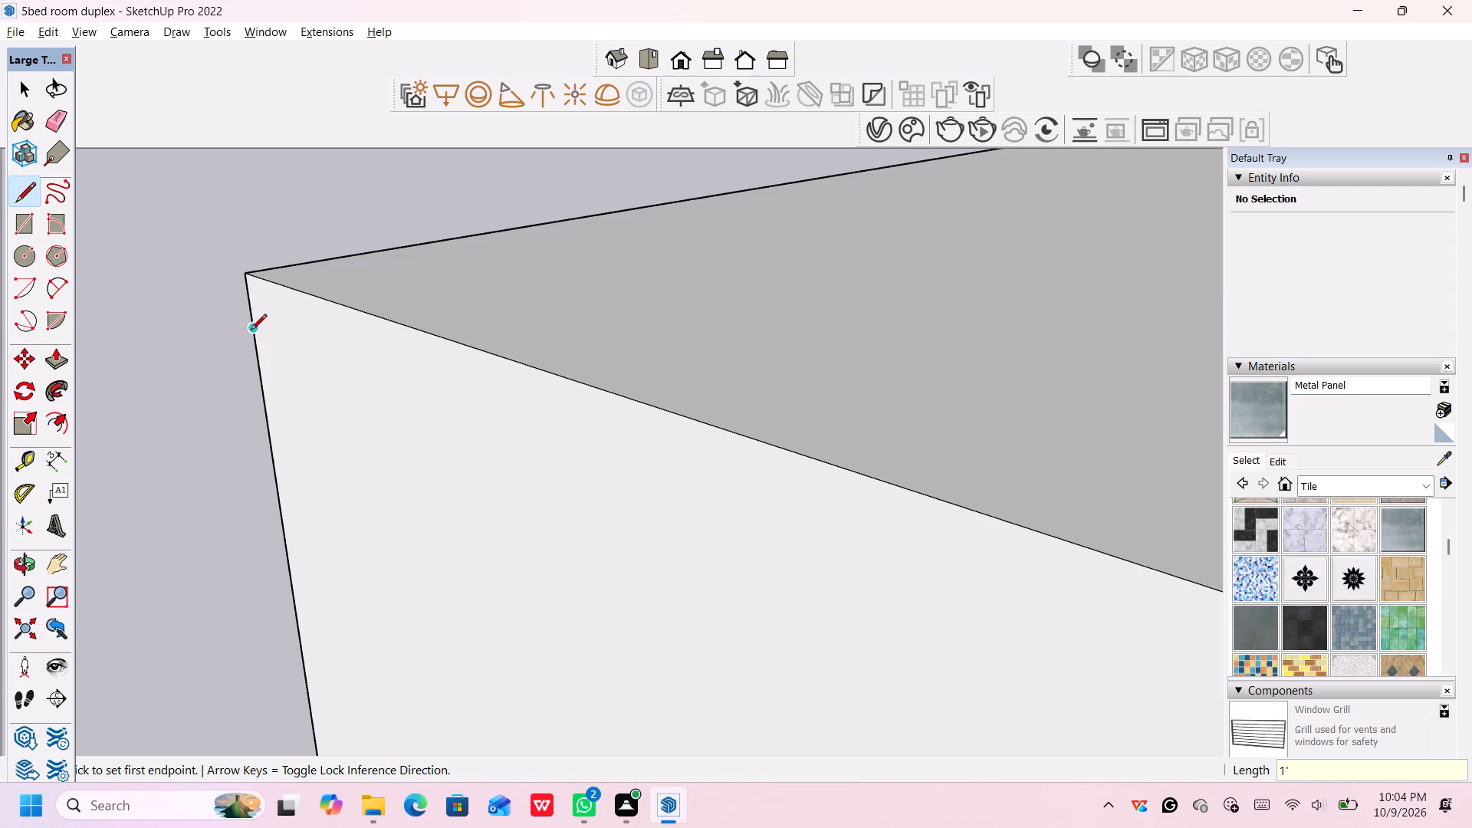
# Draw a line across the side wing's wall, parallel to the roof edge, from the 1' mark to the opposite wall corner.
pyautogui.click(251, 331)
pyautogui.scroll(-6, 605, 395)
pyautogui.scroll(-6, 670, 506)
pyautogui.scroll(-7, 761, 514)
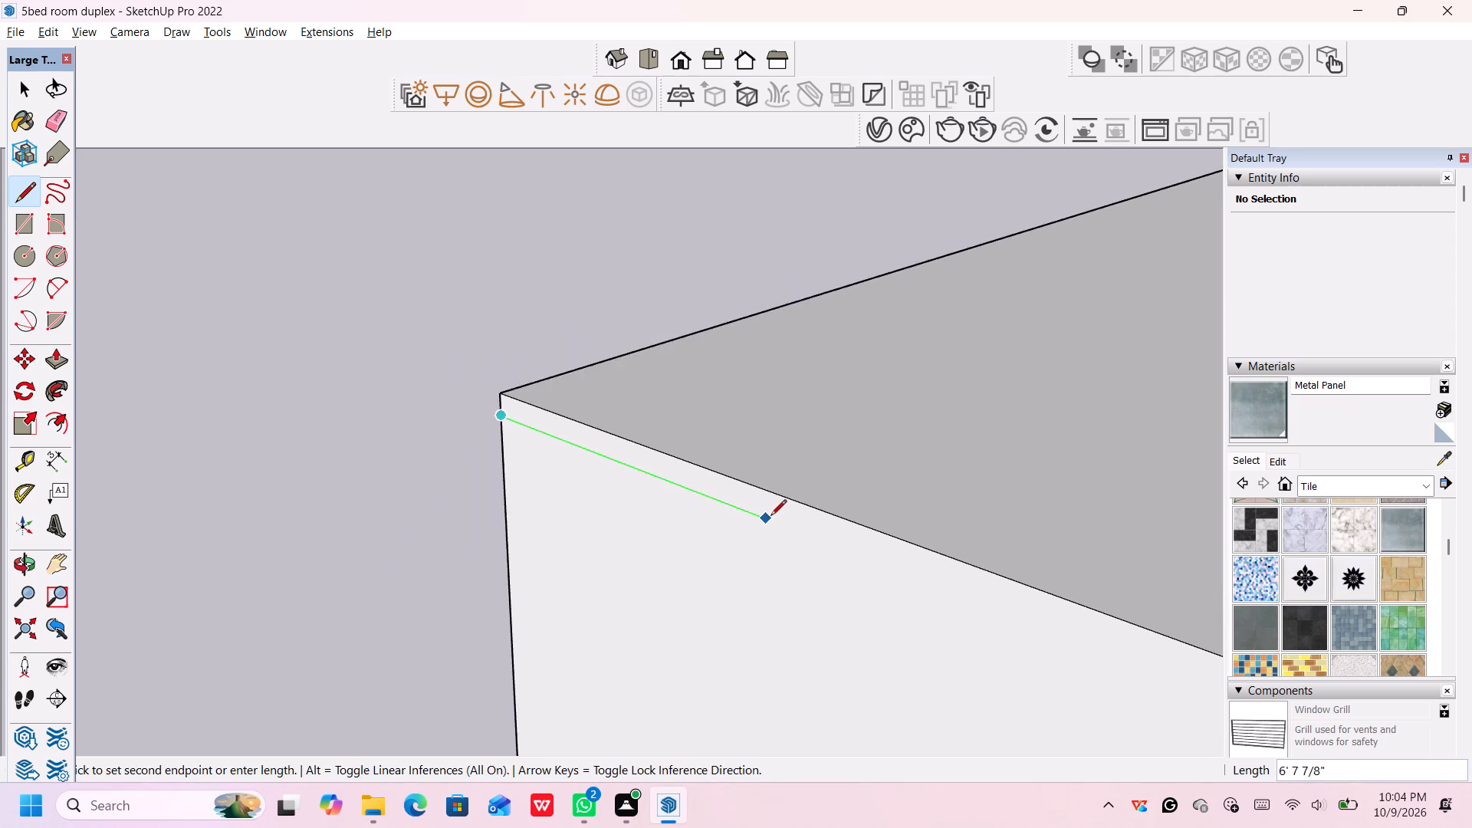
pyautogui.scroll(-20, 770, 517)
pyautogui.scroll(-7, 956, 609)
pyautogui.moveTo(956, 613); pyautogui.dragTo(955, 613, button='middle')
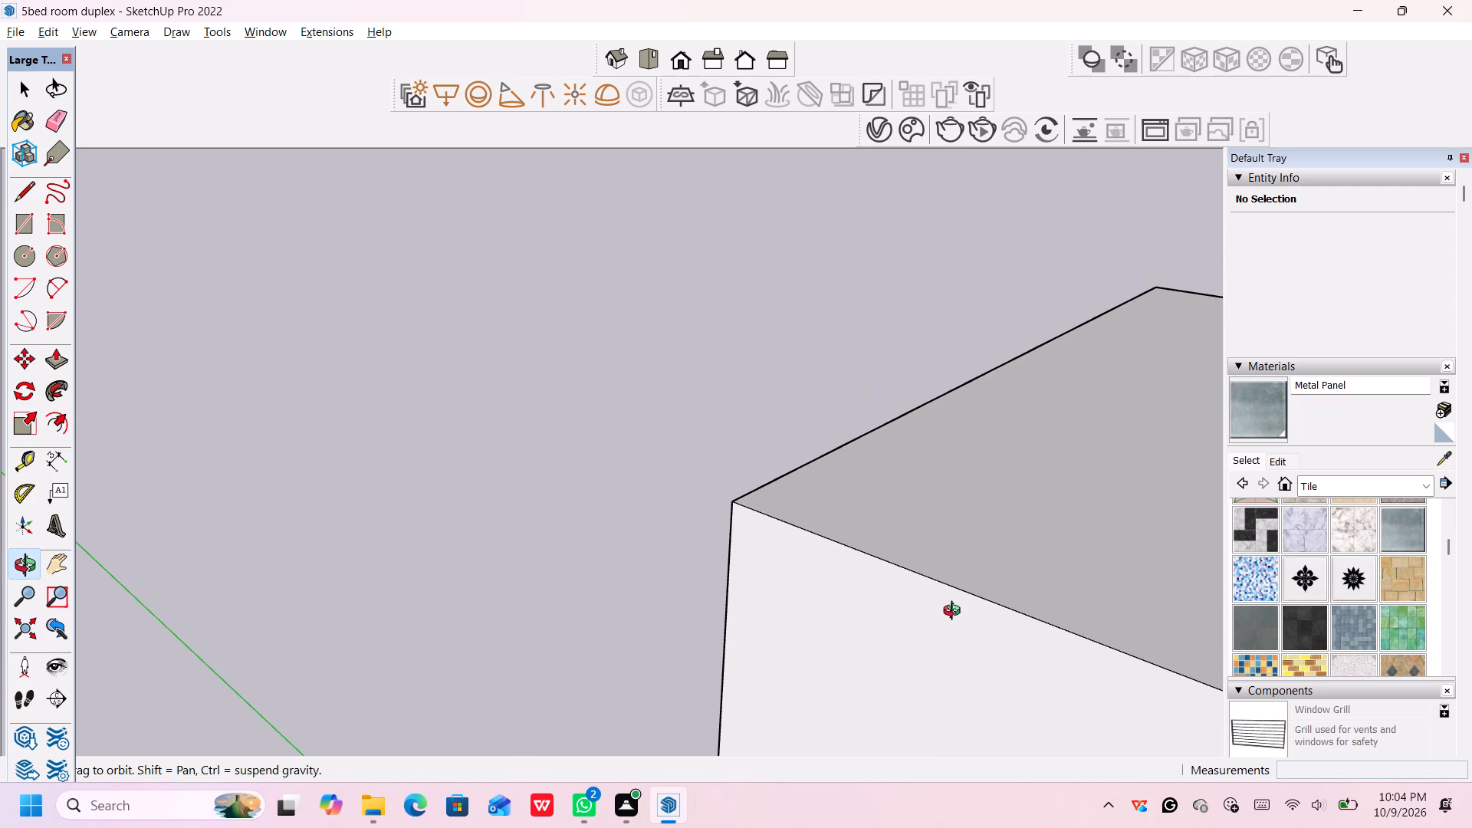
pyautogui.moveTo(955, 613); pyautogui.dragTo(463, 463, button='middle')
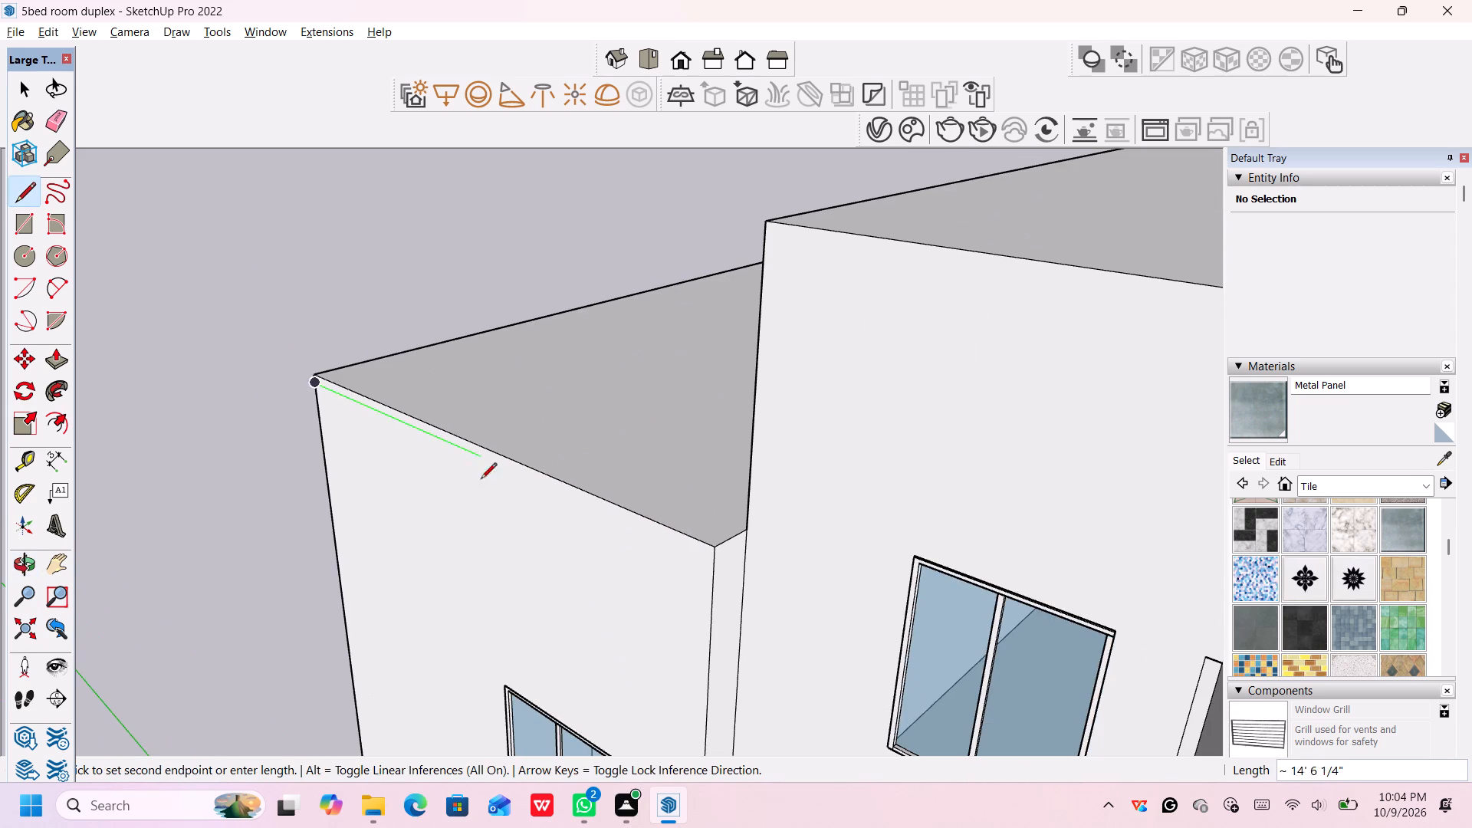
pyautogui.scroll(1, 712, 563)
pyautogui.click(712, 563)
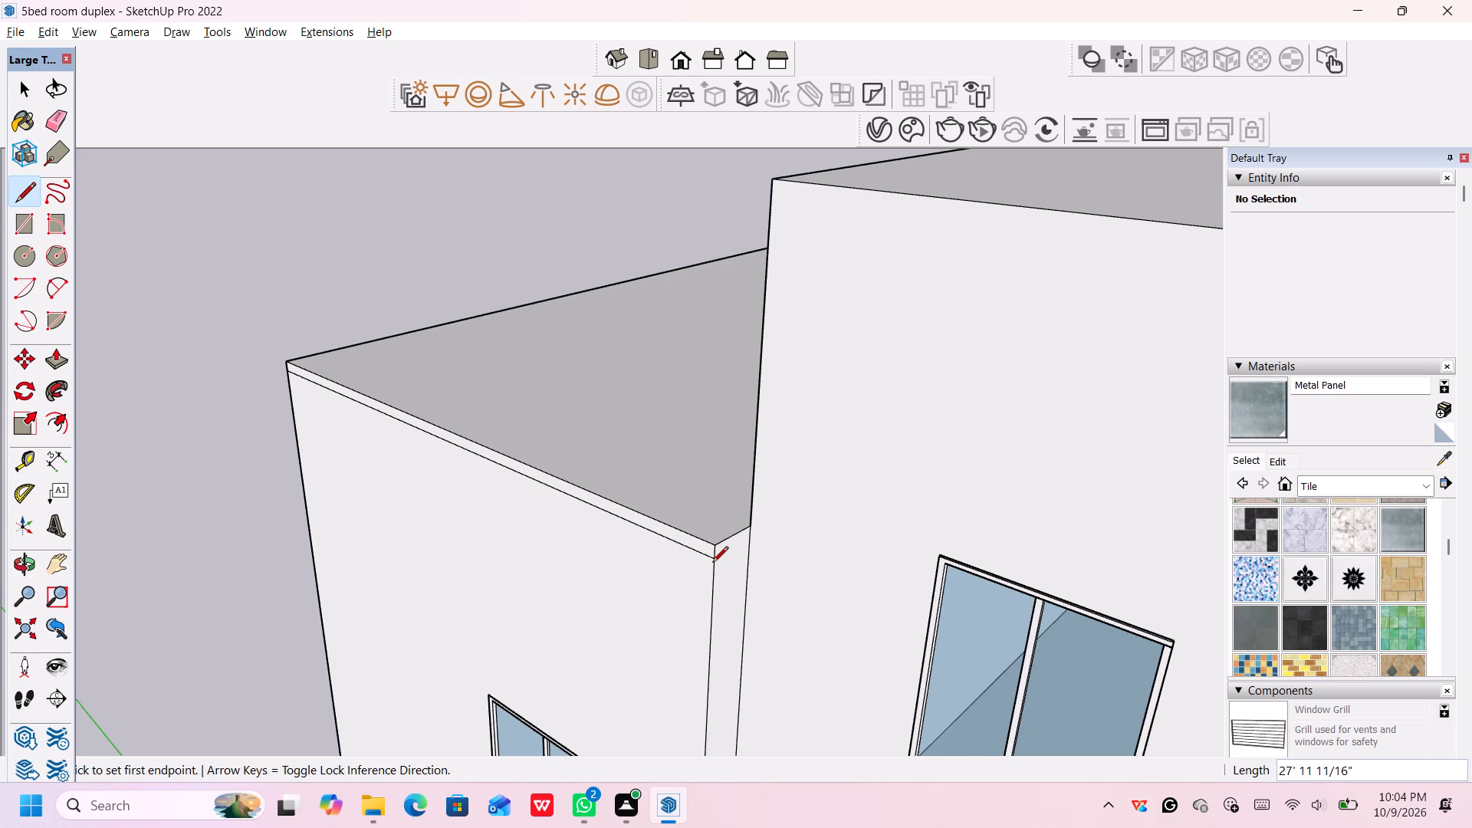
pyautogui.press('space')
# Draw a 1' line down the vertical wall edge from the main block's roof corner beside the side wing.
pyautogui.scroll(-5, 744, 442)
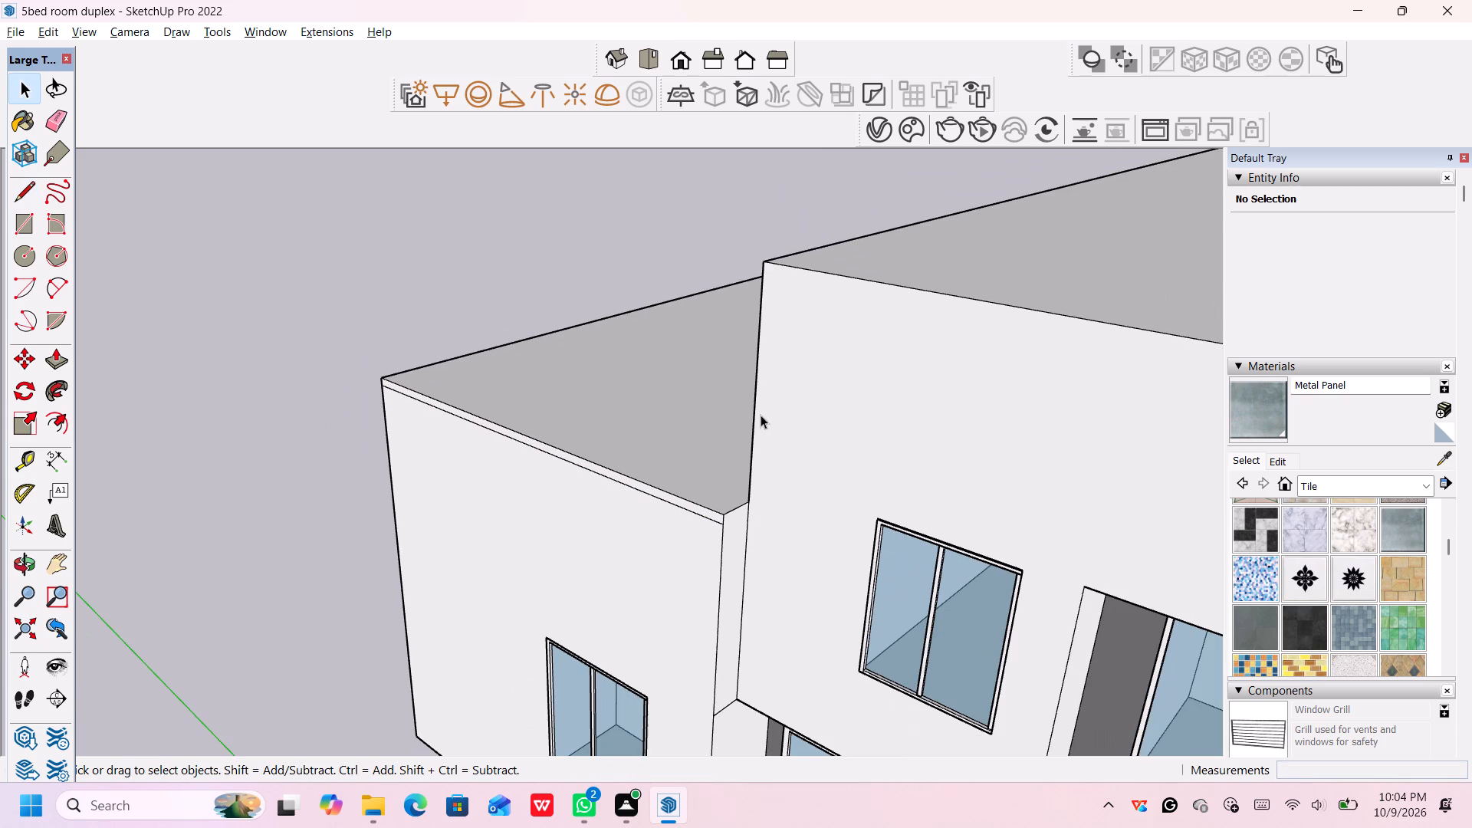
pyautogui.press('l')
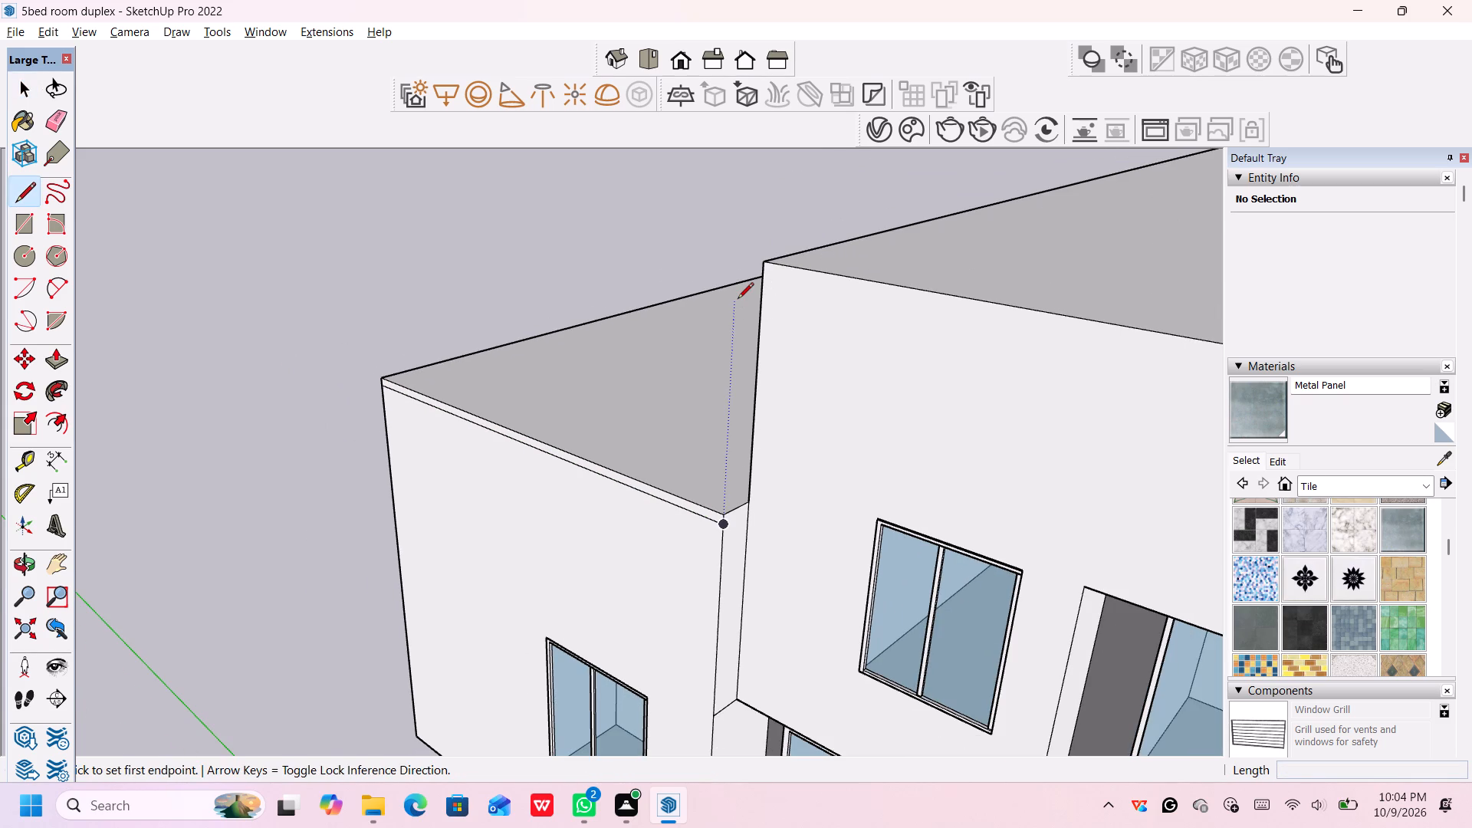
pyautogui.click(761, 262)
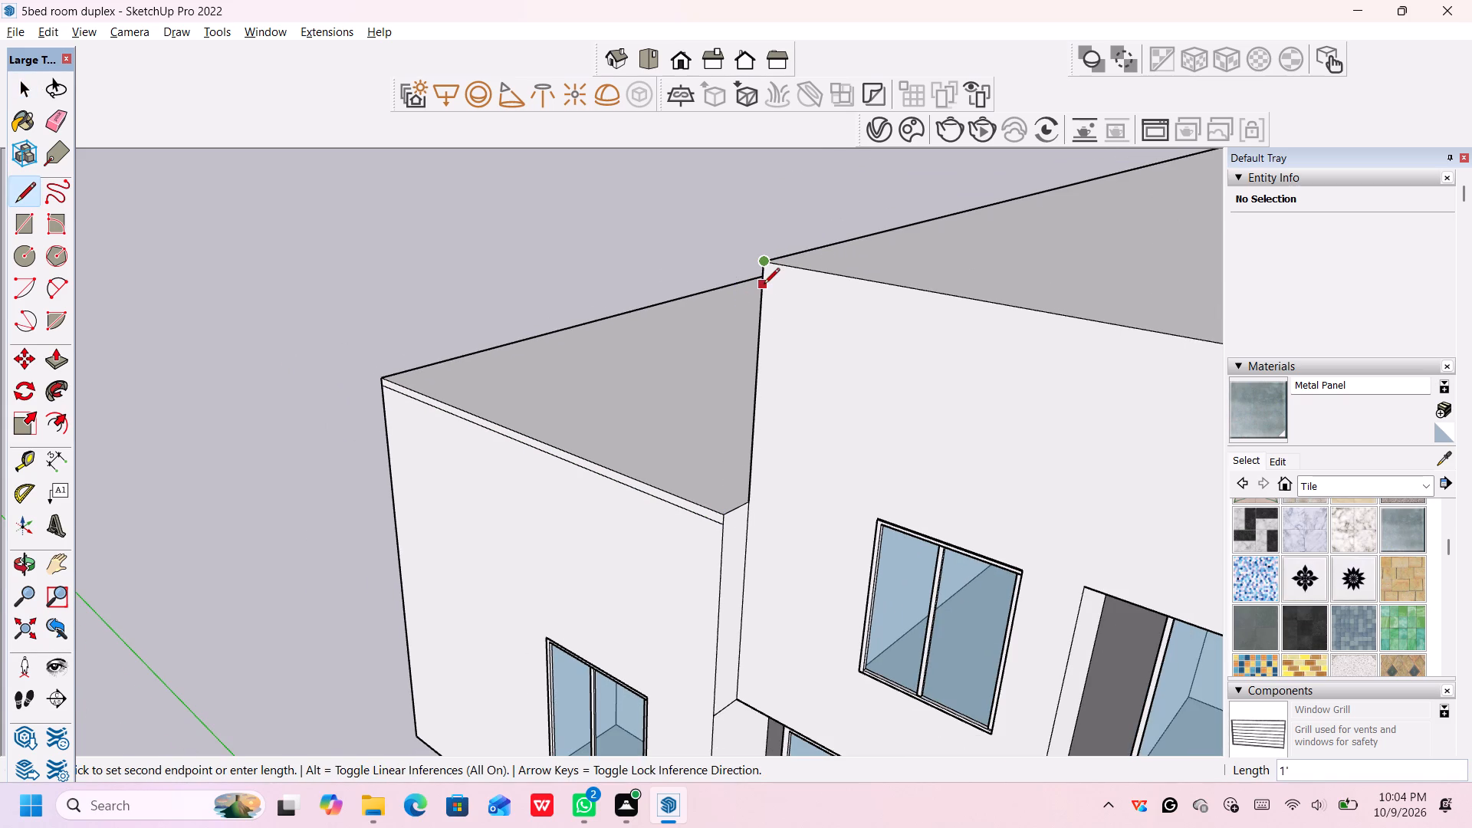
pyautogui.press('l')
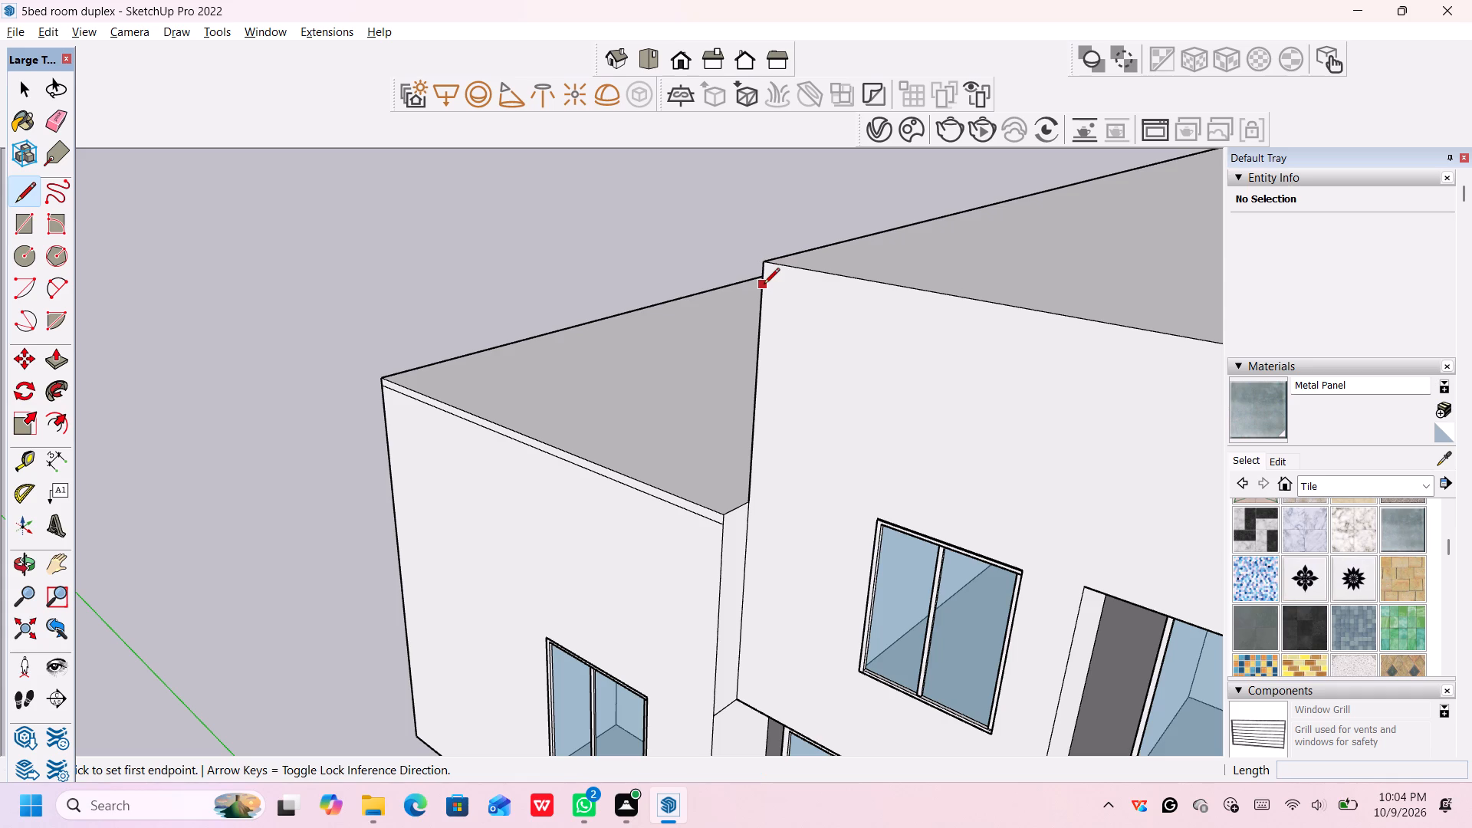
pyautogui.click(764, 269)
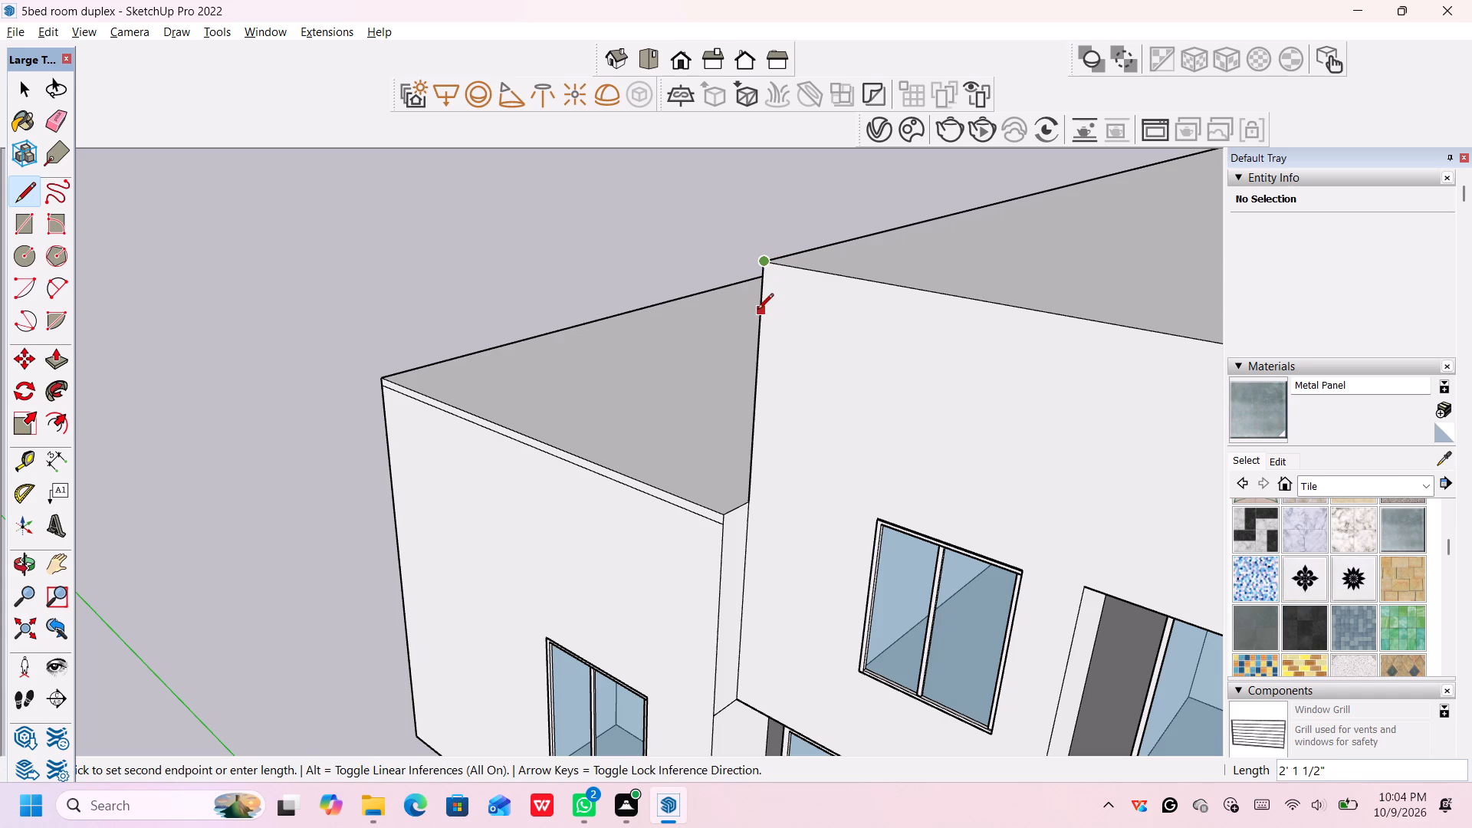
pyautogui.press('1')
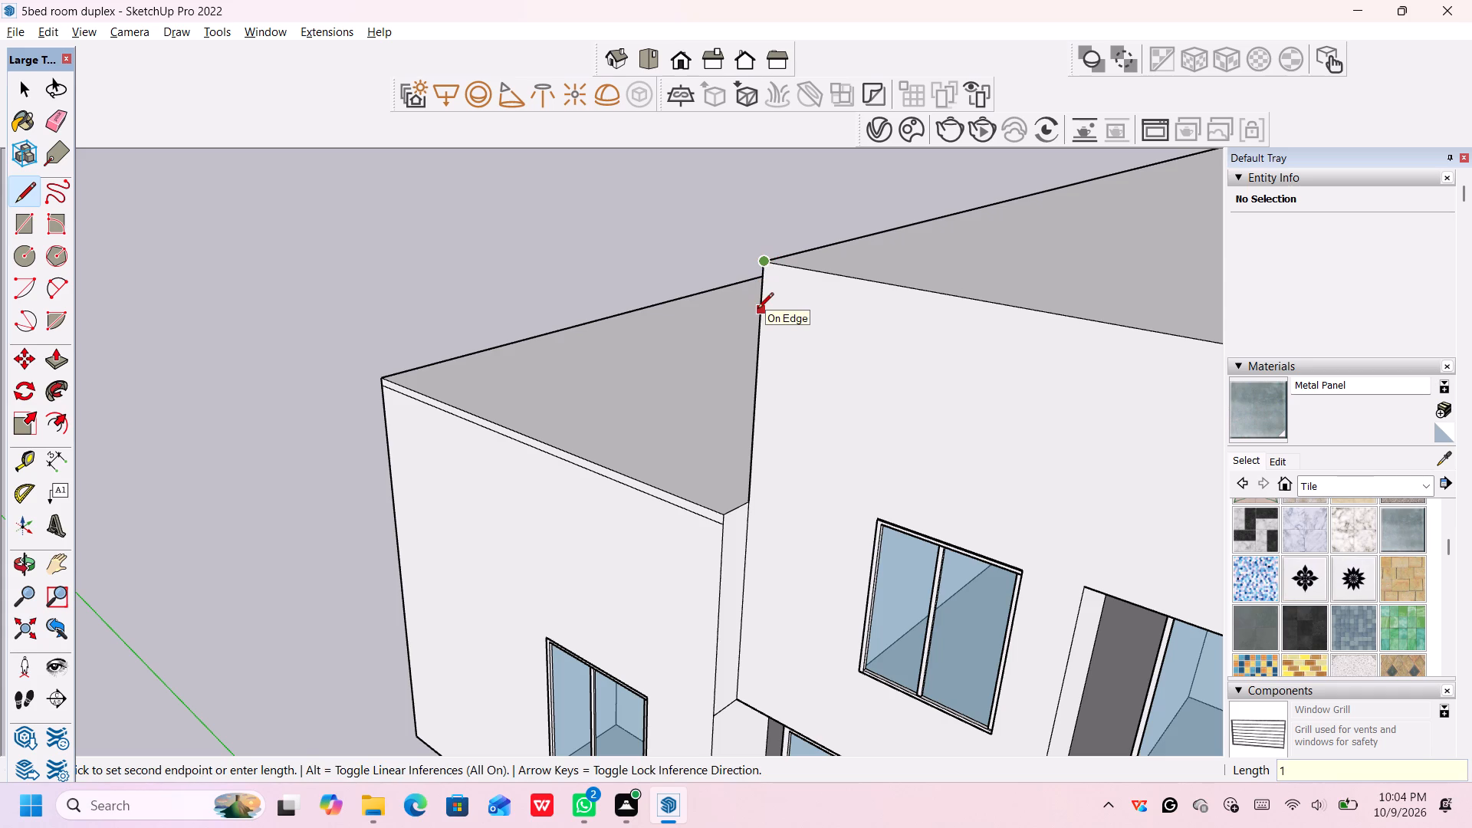
pyautogui.press("'")
pyautogui.press('Return')
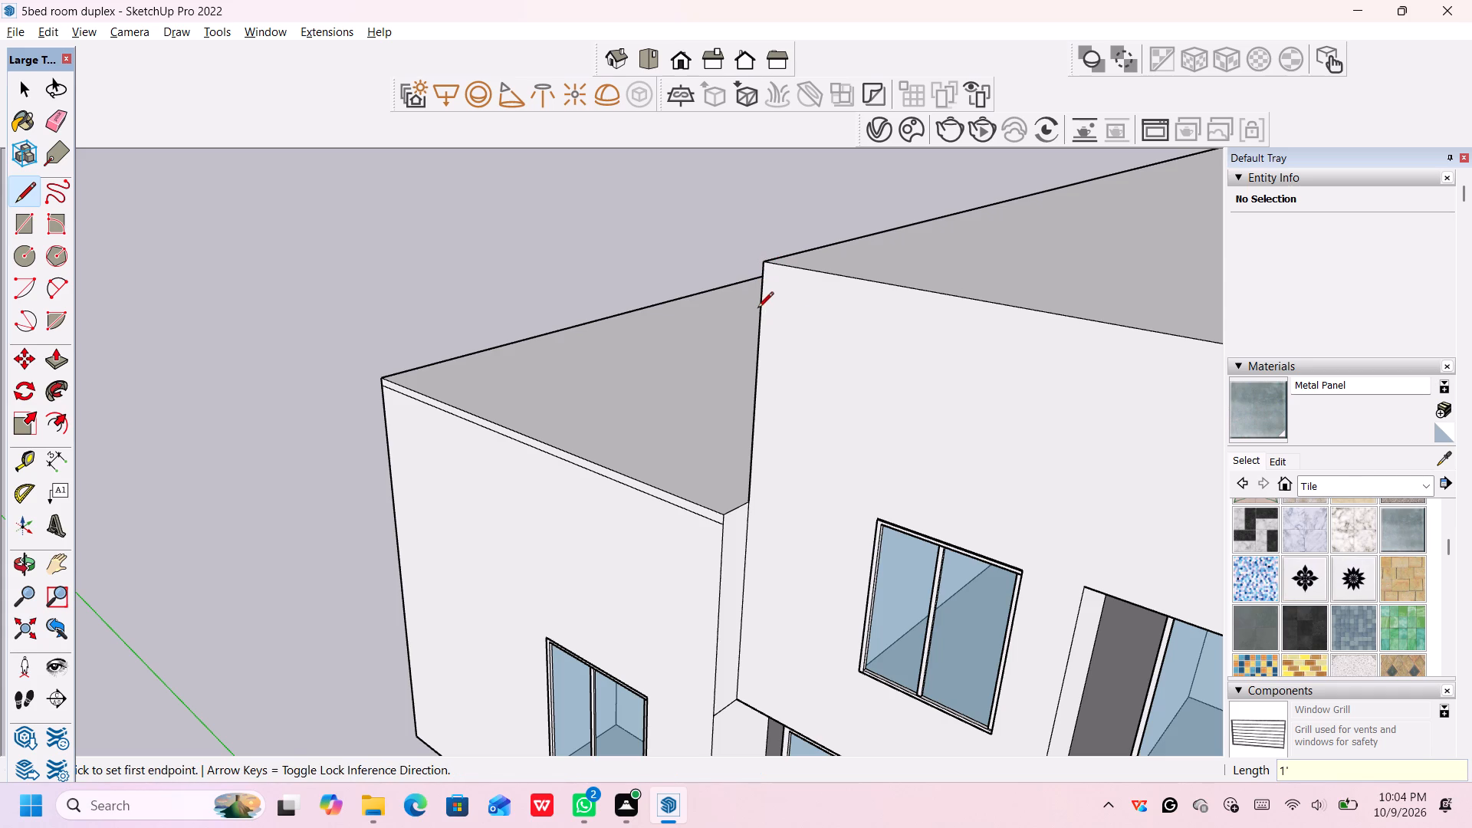
# Draw a line from that 1' mark across the main block's side wall, parallel to the roof edge, to the front corner.
pyautogui.click(760, 284)
pyautogui.scroll(-8, 959, 336)
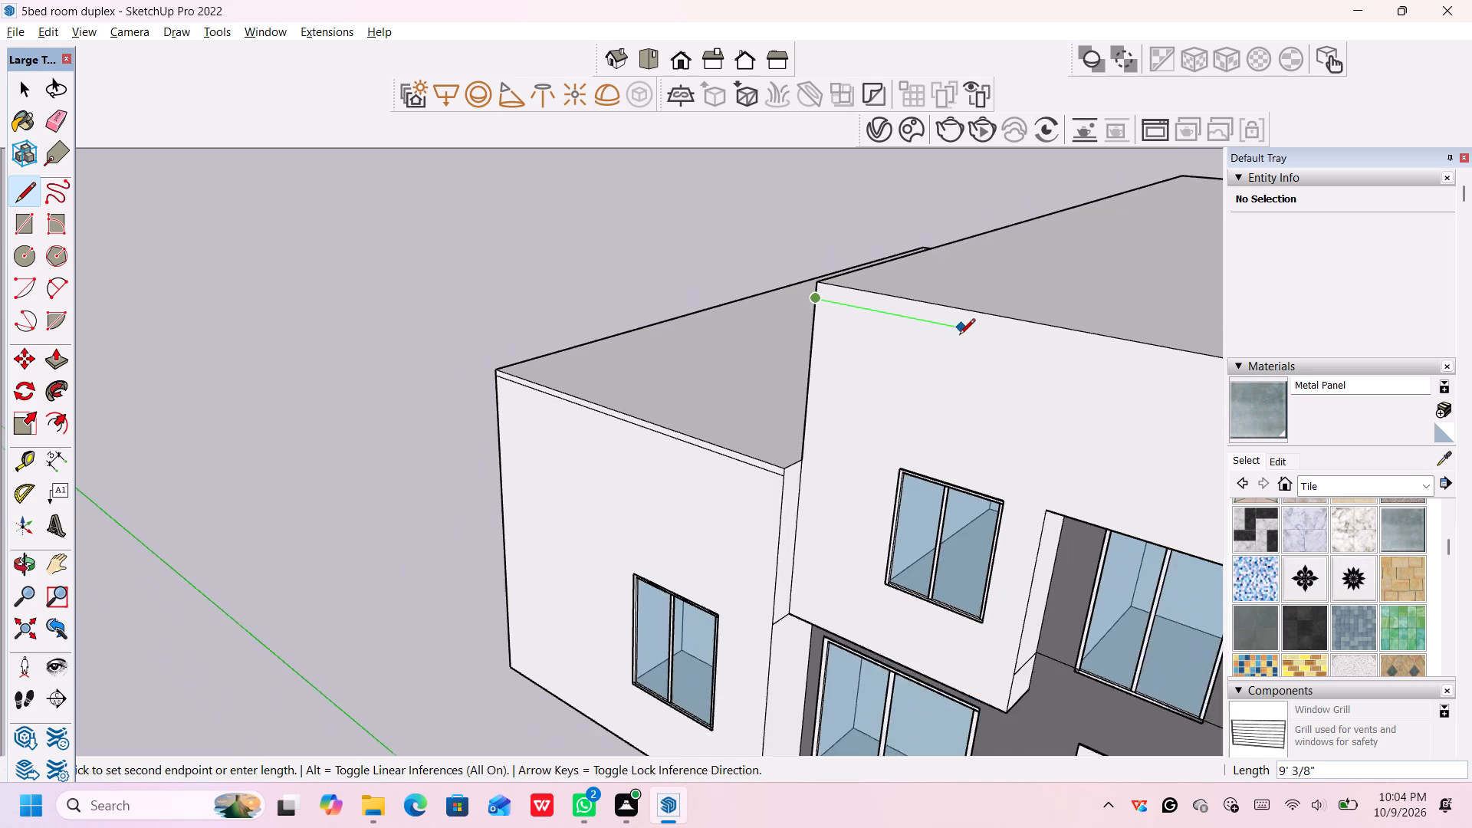
pyautogui.scroll(-11, 971, 337)
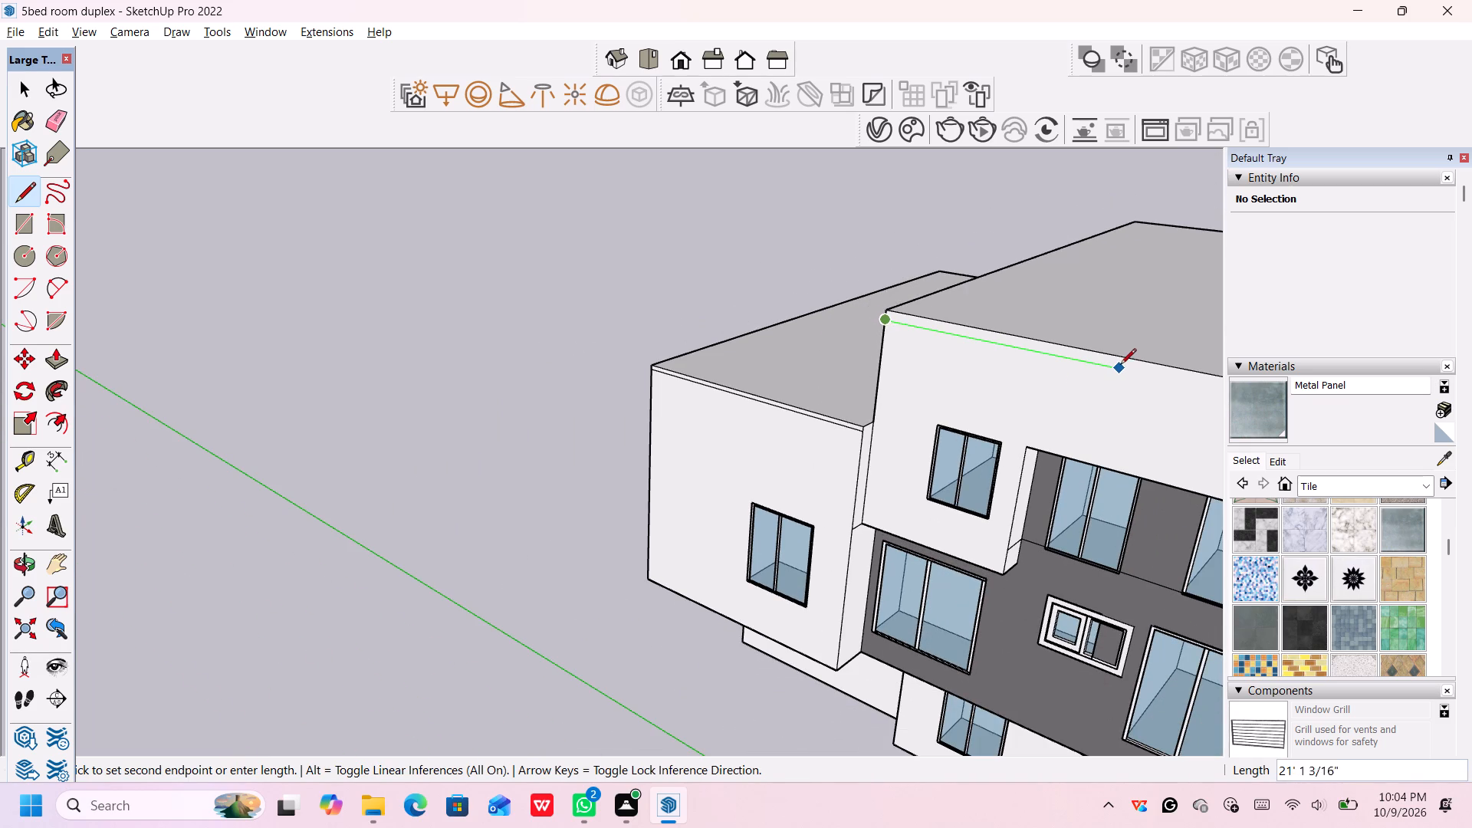
pyautogui.moveTo(1120, 366); pyautogui.dragTo(1021, 373, button='middle')
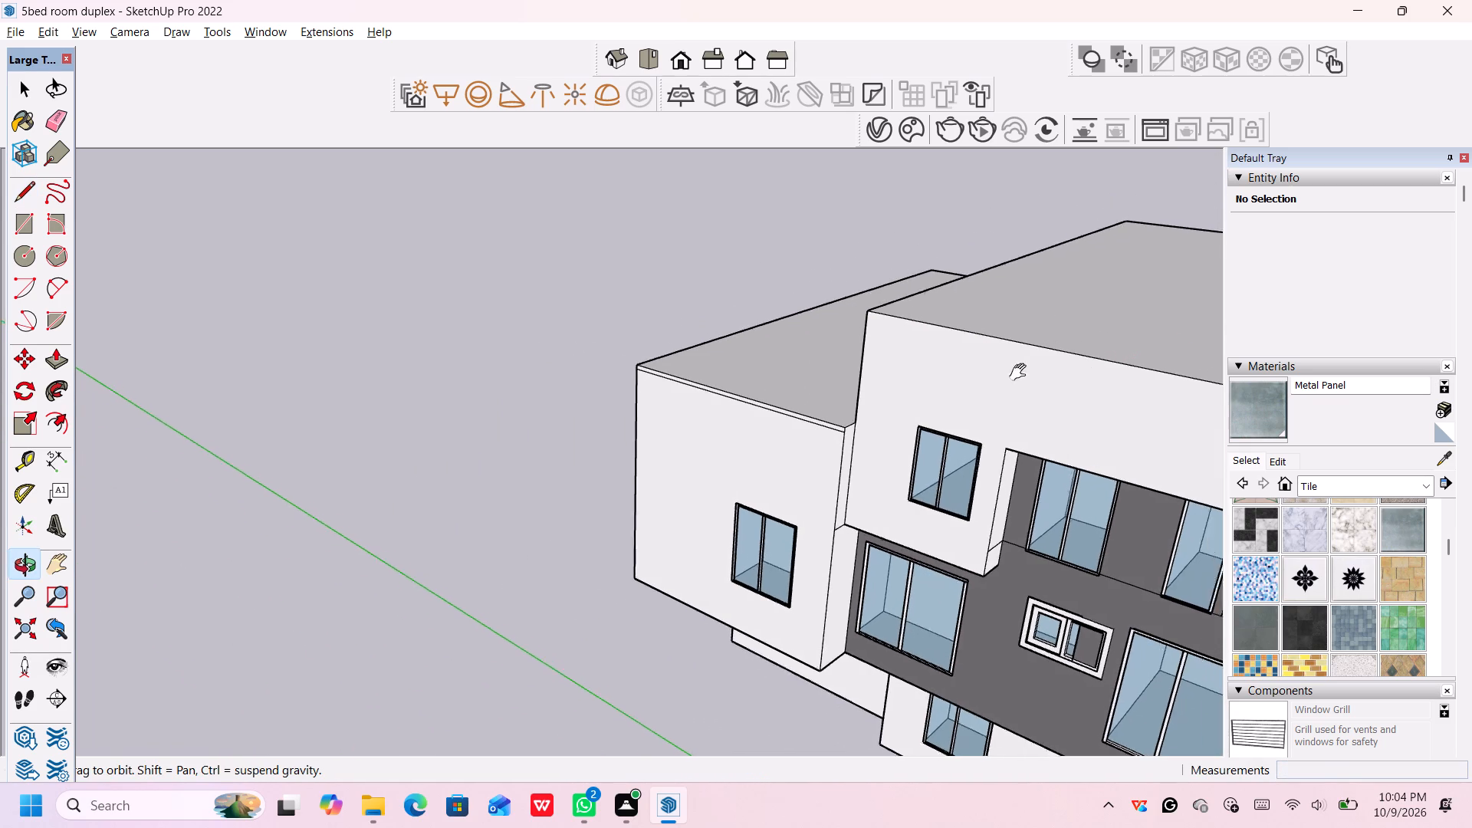
pyautogui.moveTo(1021, 373); pyautogui.dragTo(667, 376, button='middle')
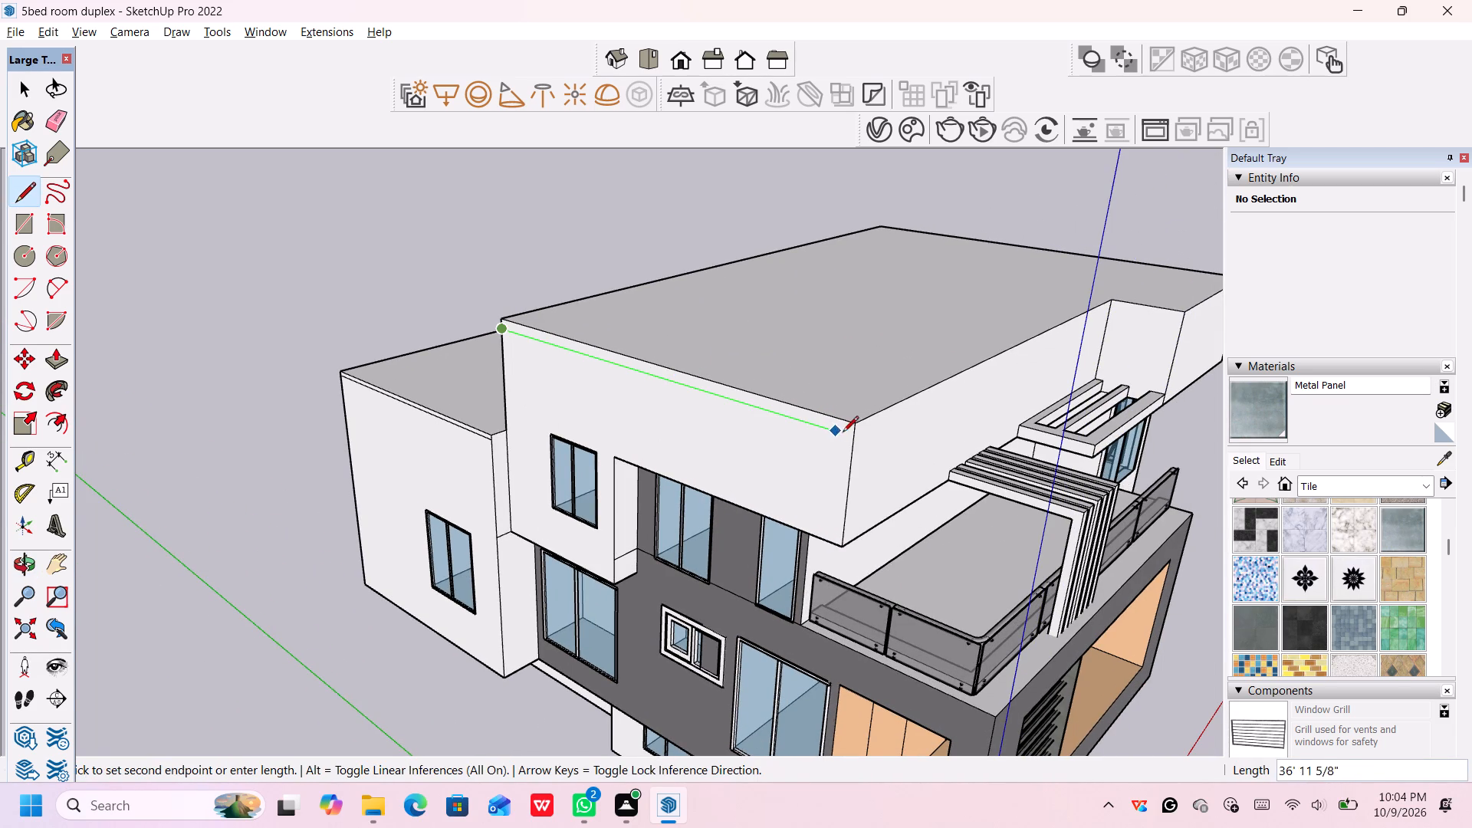
pyautogui.click(849, 436)
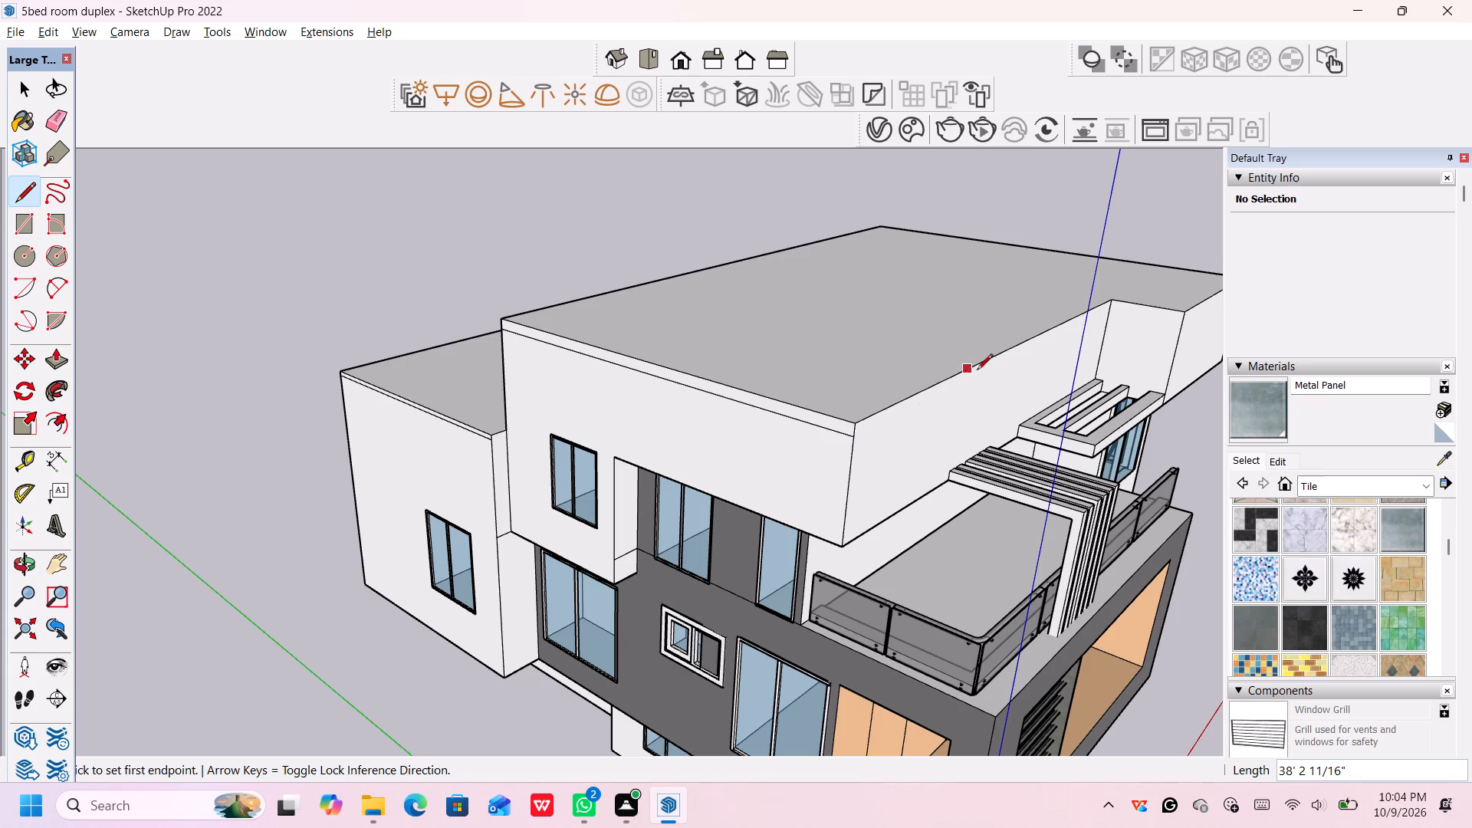
# Draw the band's lower line below the roof along the main block's long front wall and across the short return wall of the recess.
pyautogui.click(1109, 311)
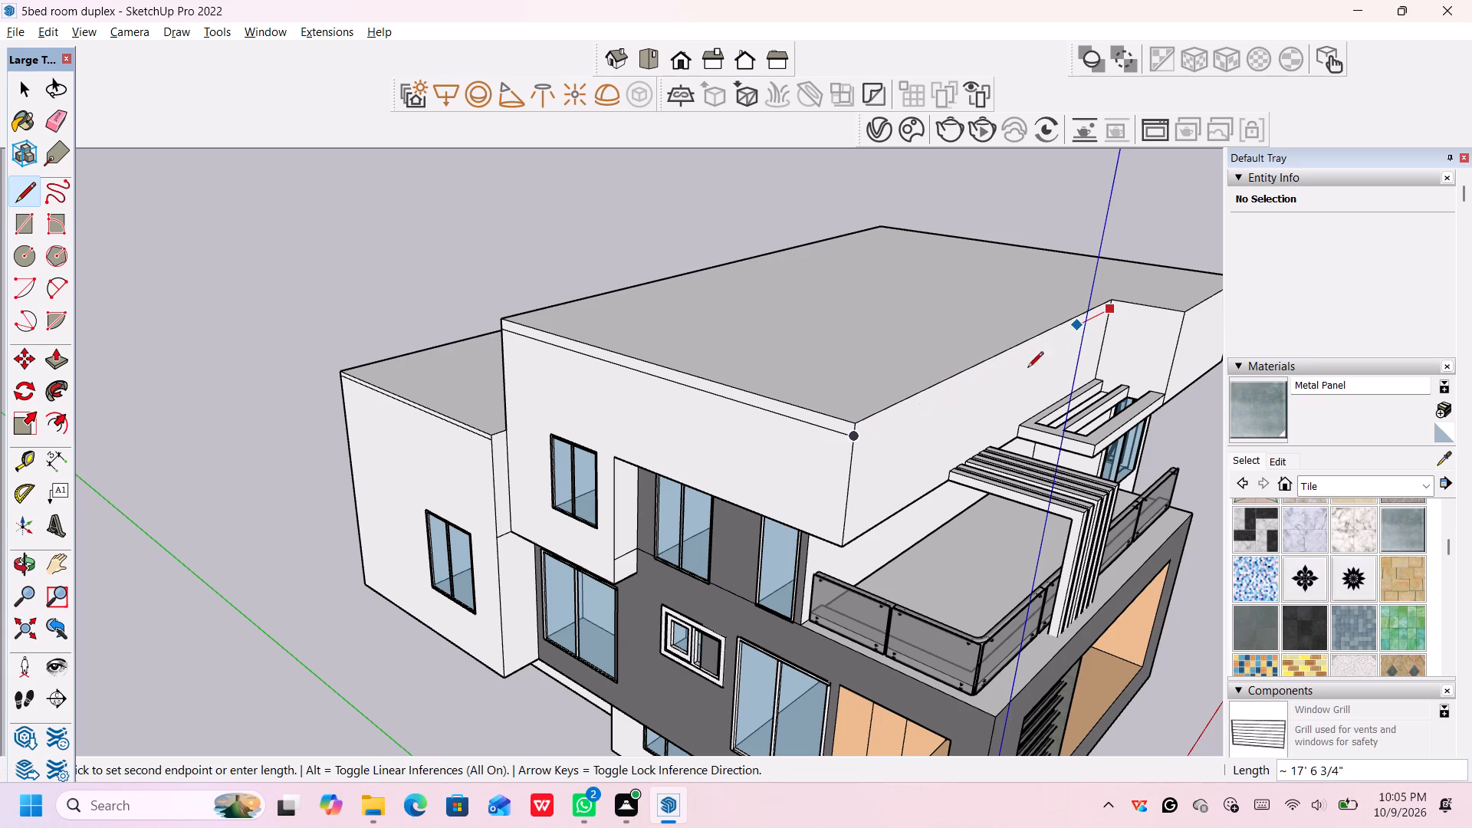
pyautogui.click(853, 438)
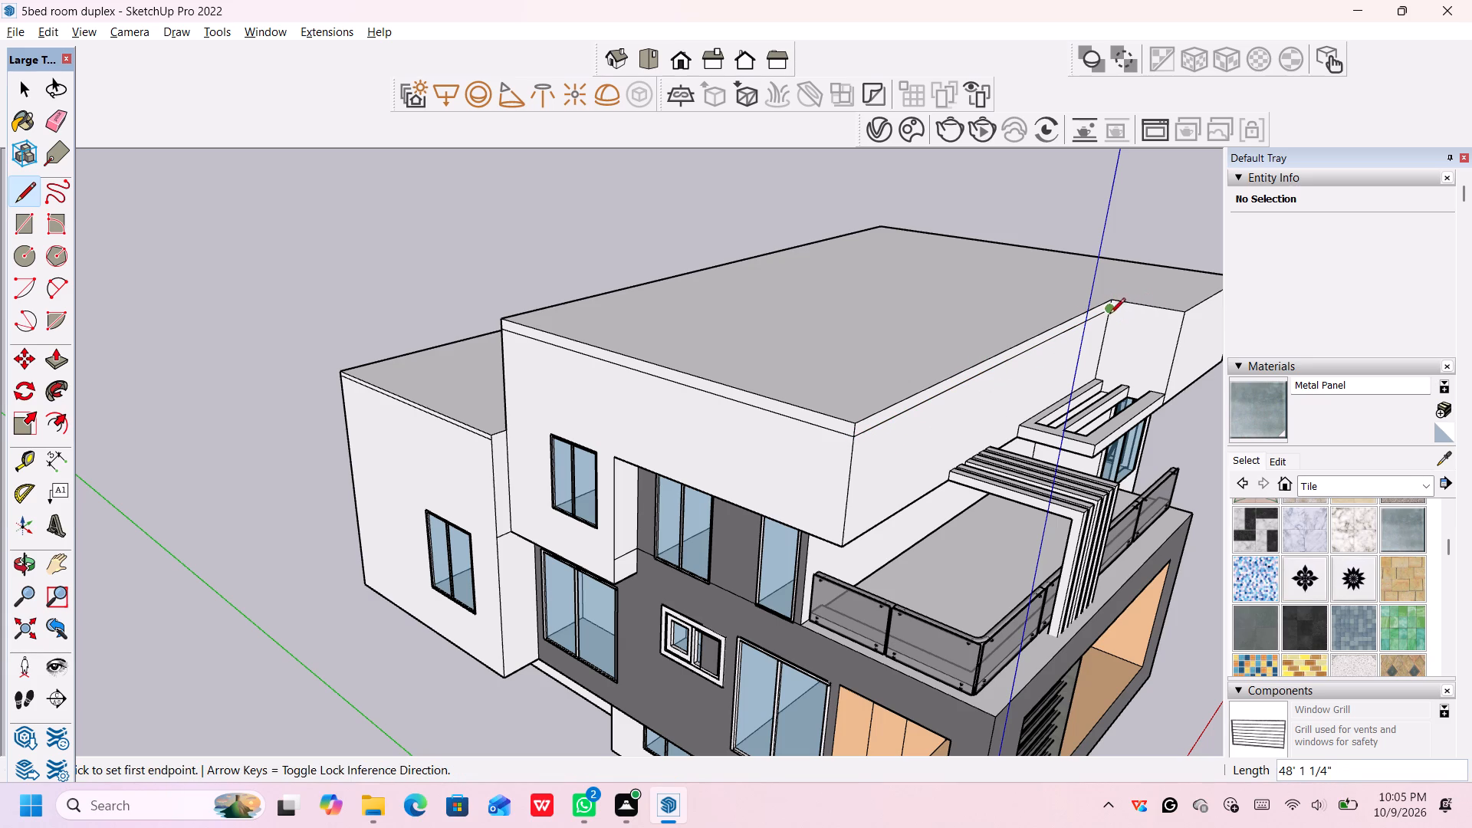
pyautogui.click(1108, 311)
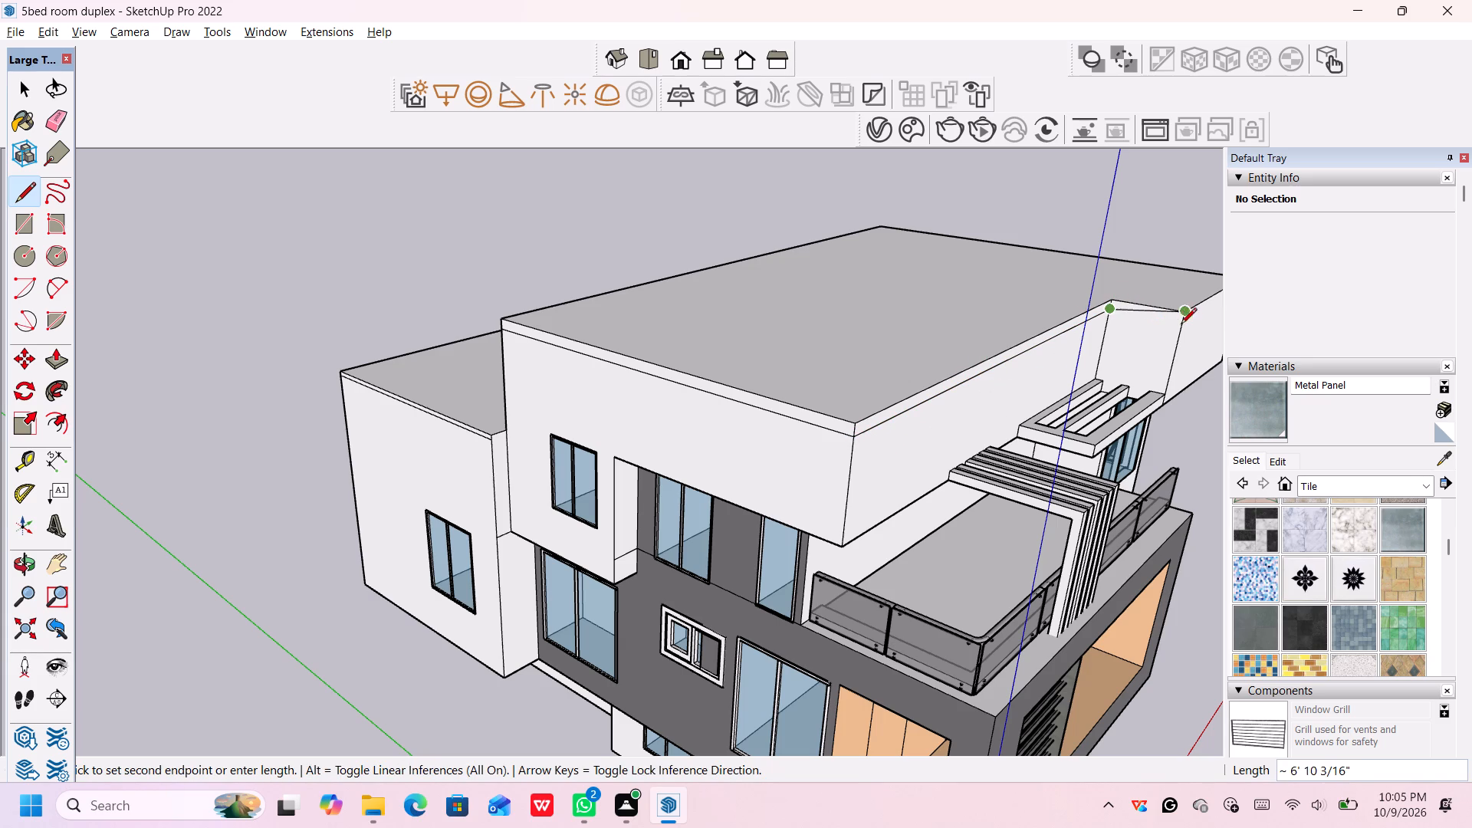
pyautogui.click(1183, 328)
# Draw a line parallel to the roof edge across the projecting front wall, from the recess corner's band line to the outer wall corner.
pyautogui.scroll(-3, 1183, 330)
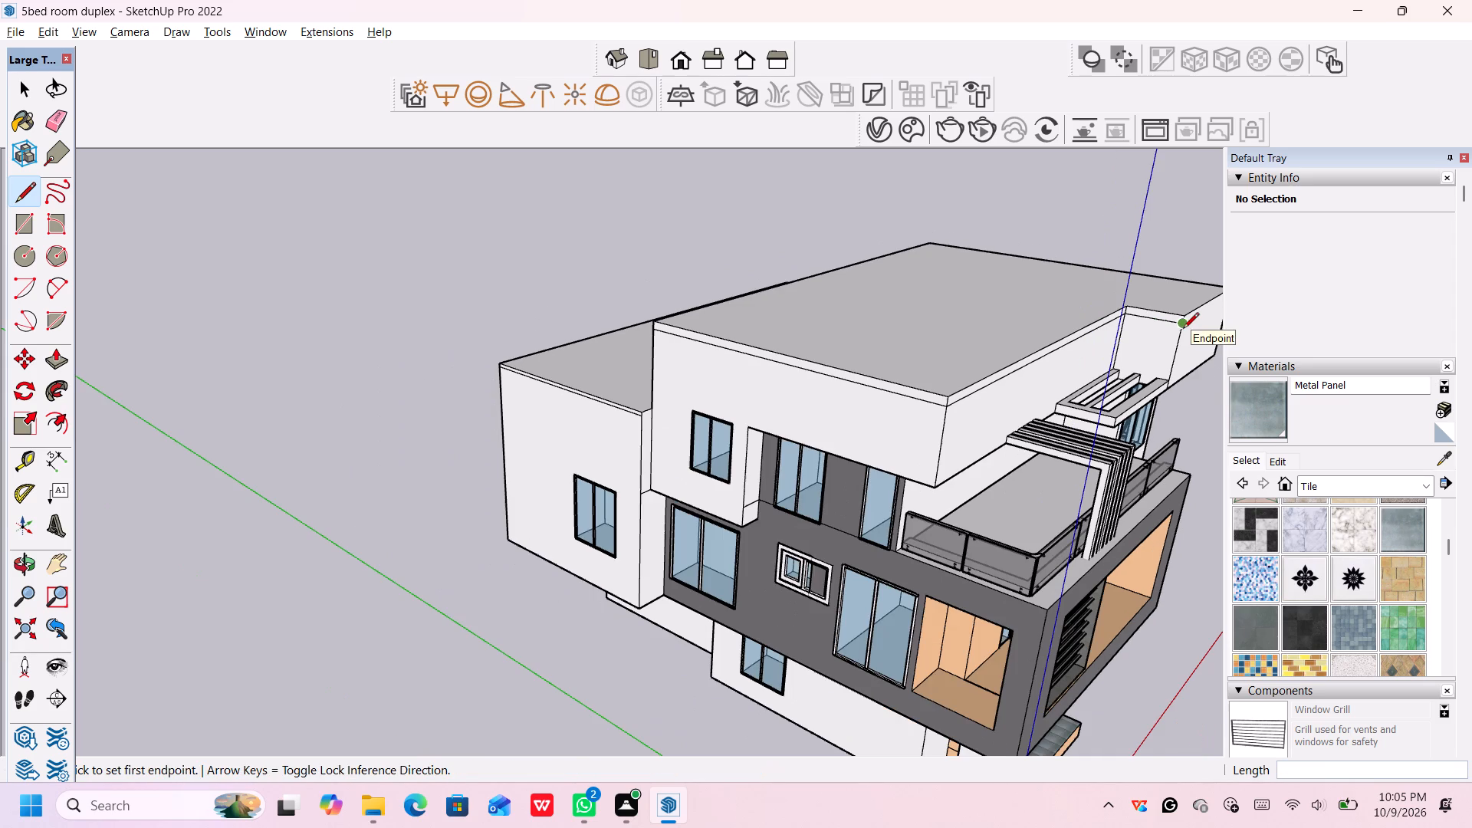
pyautogui.moveTo(1181, 333); pyautogui.dragTo(770, 399, button='middle')
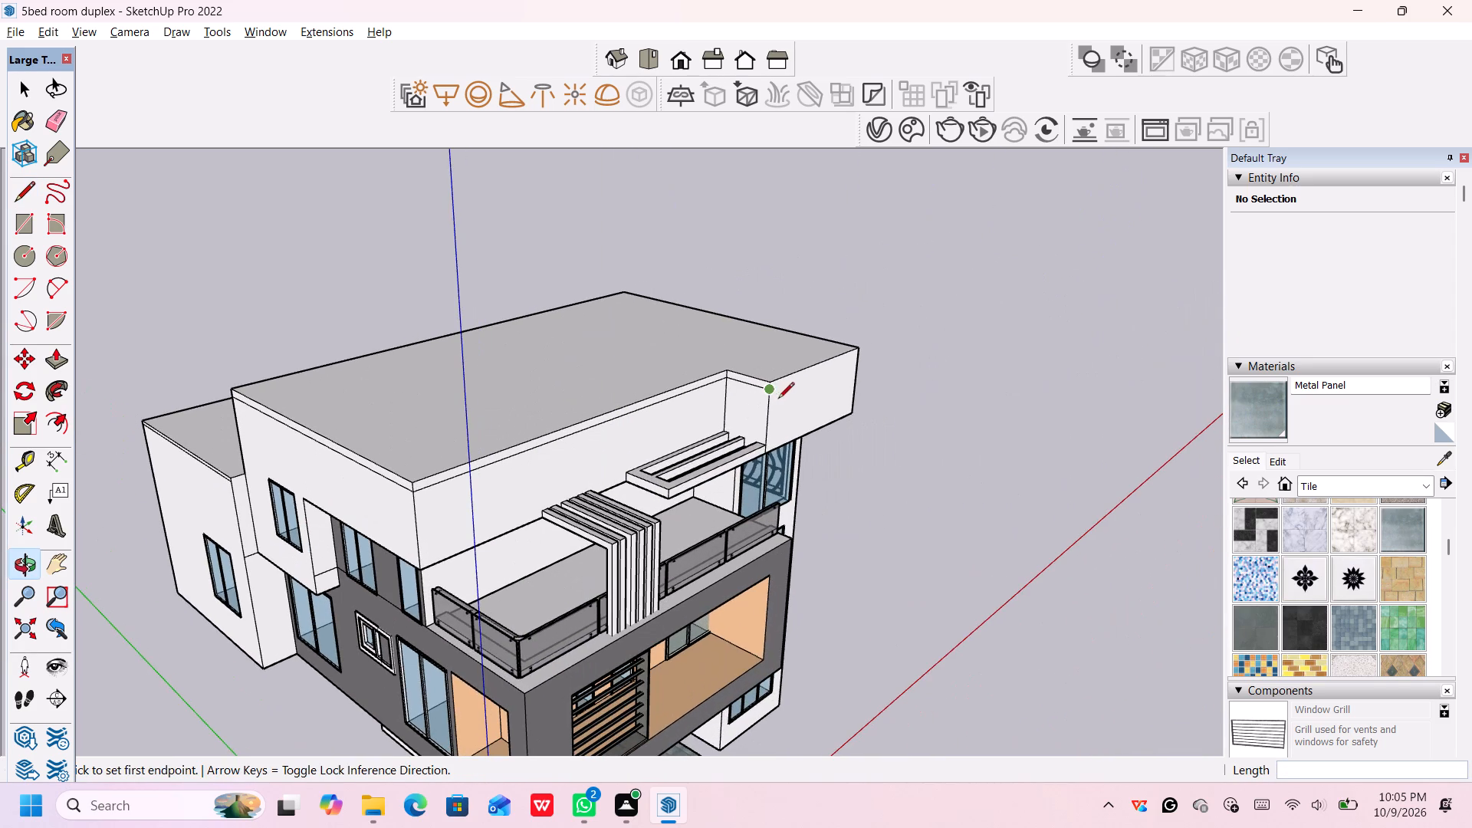
pyautogui.scroll(3, 787, 394)
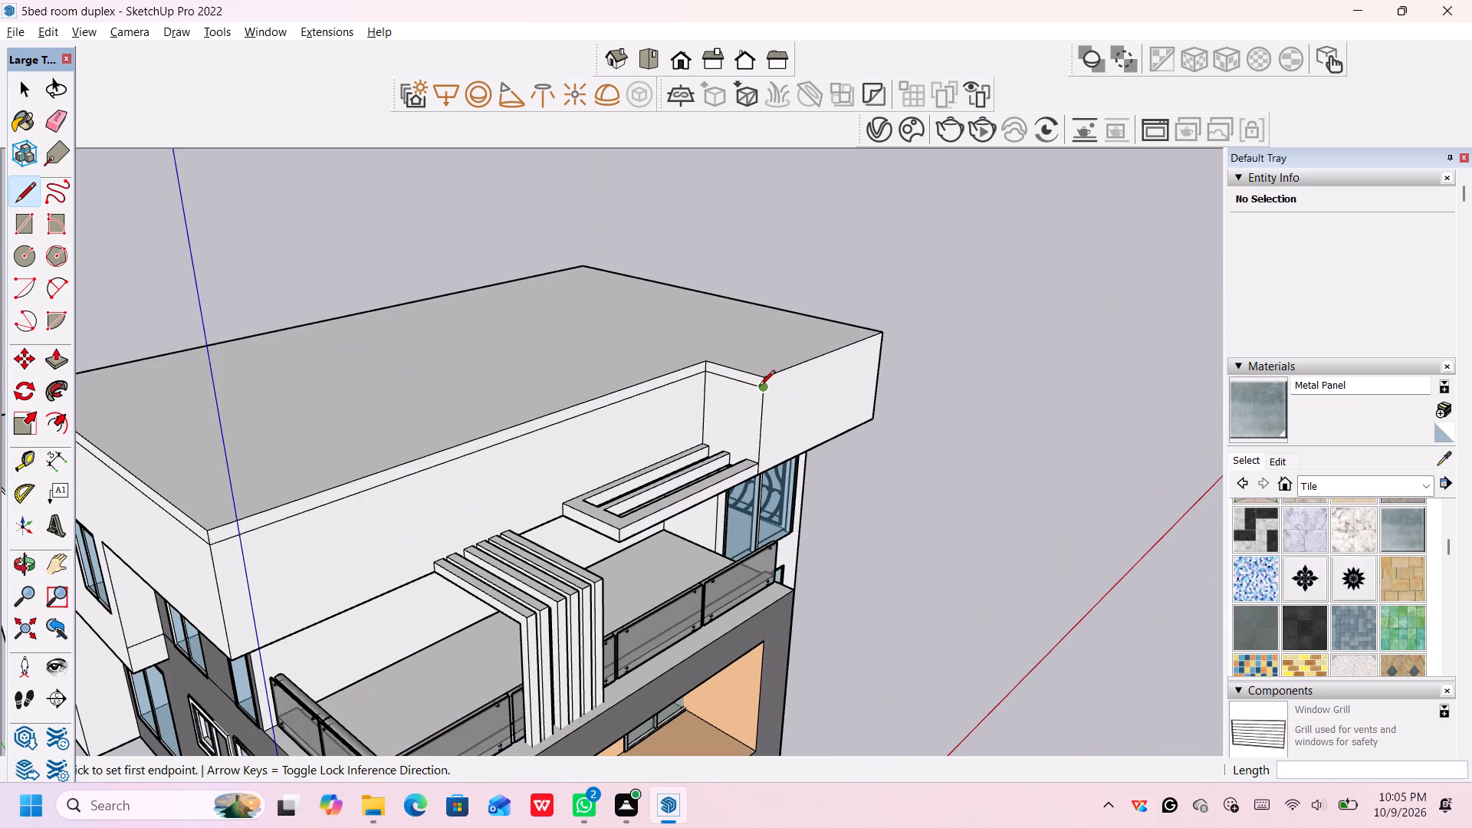
pyautogui.click(761, 389)
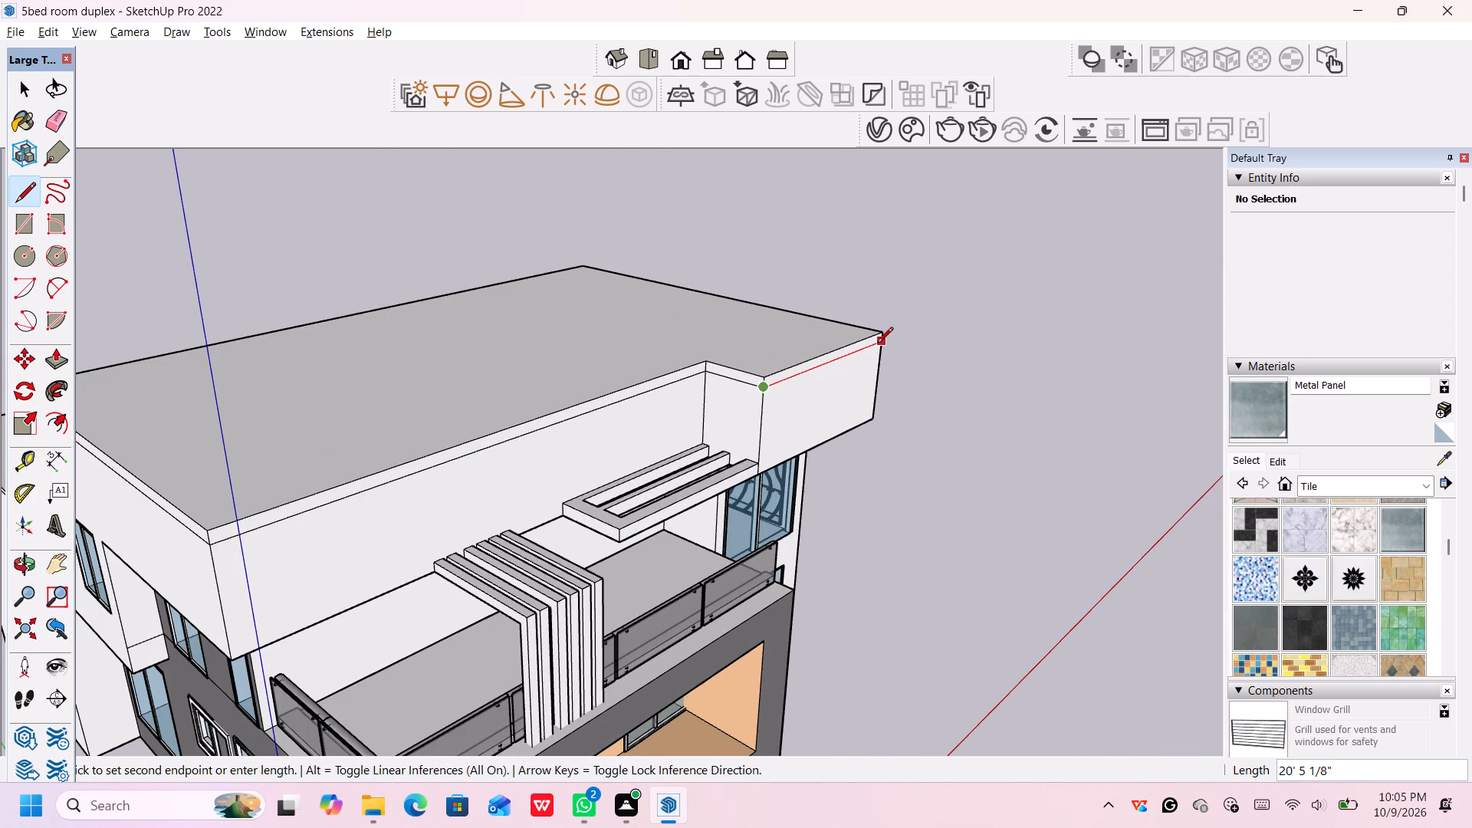
pyautogui.click(877, 344)
# Push/Pull the narrow band below the side wing's roof edge outward by 1'.
pyautogui.scroll(-4, 917, 343)
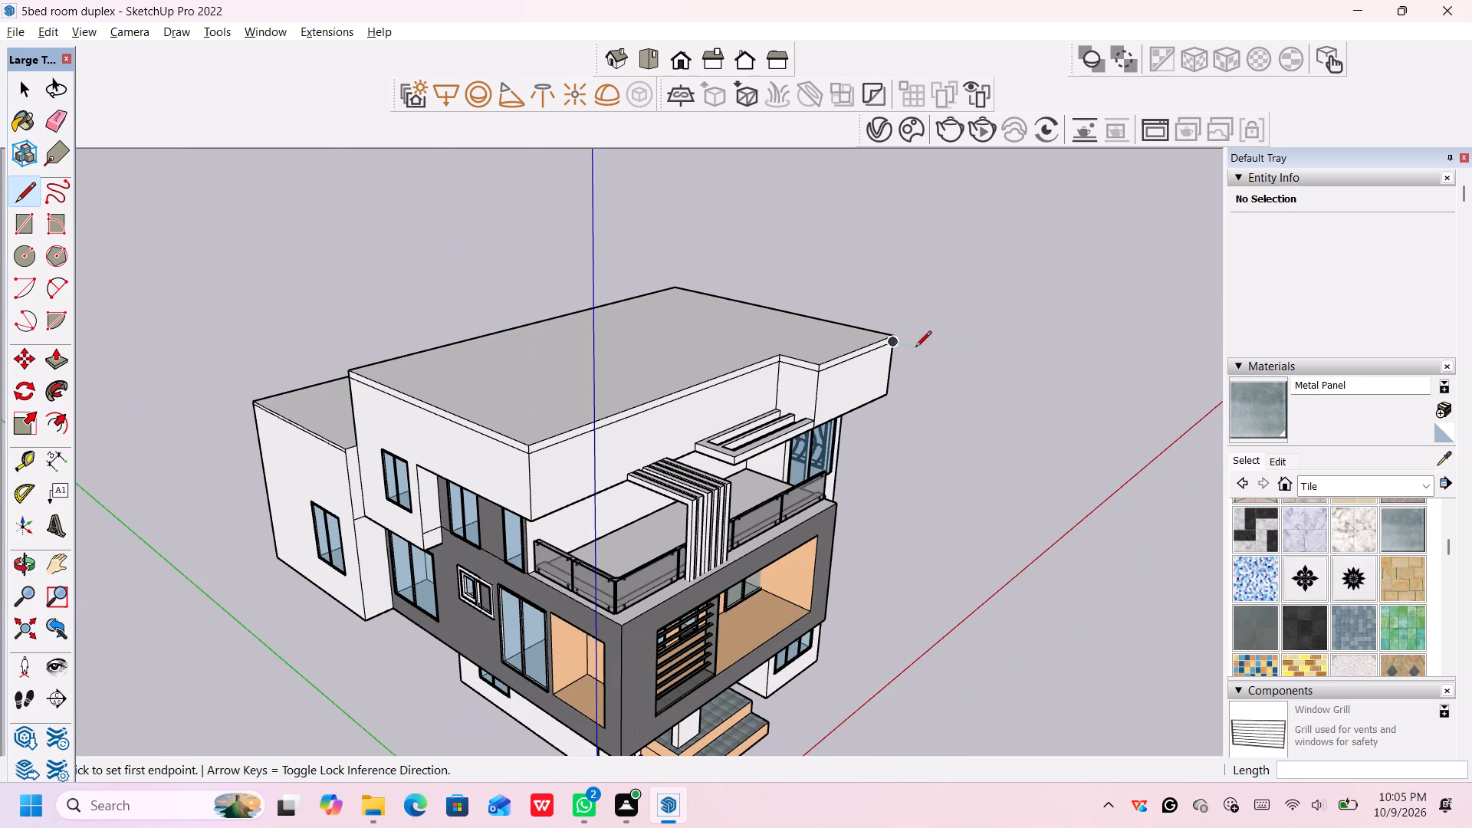
pyautogui.moveTo(914, 350); pyautogui.dragTo(552, 433, button='middle')
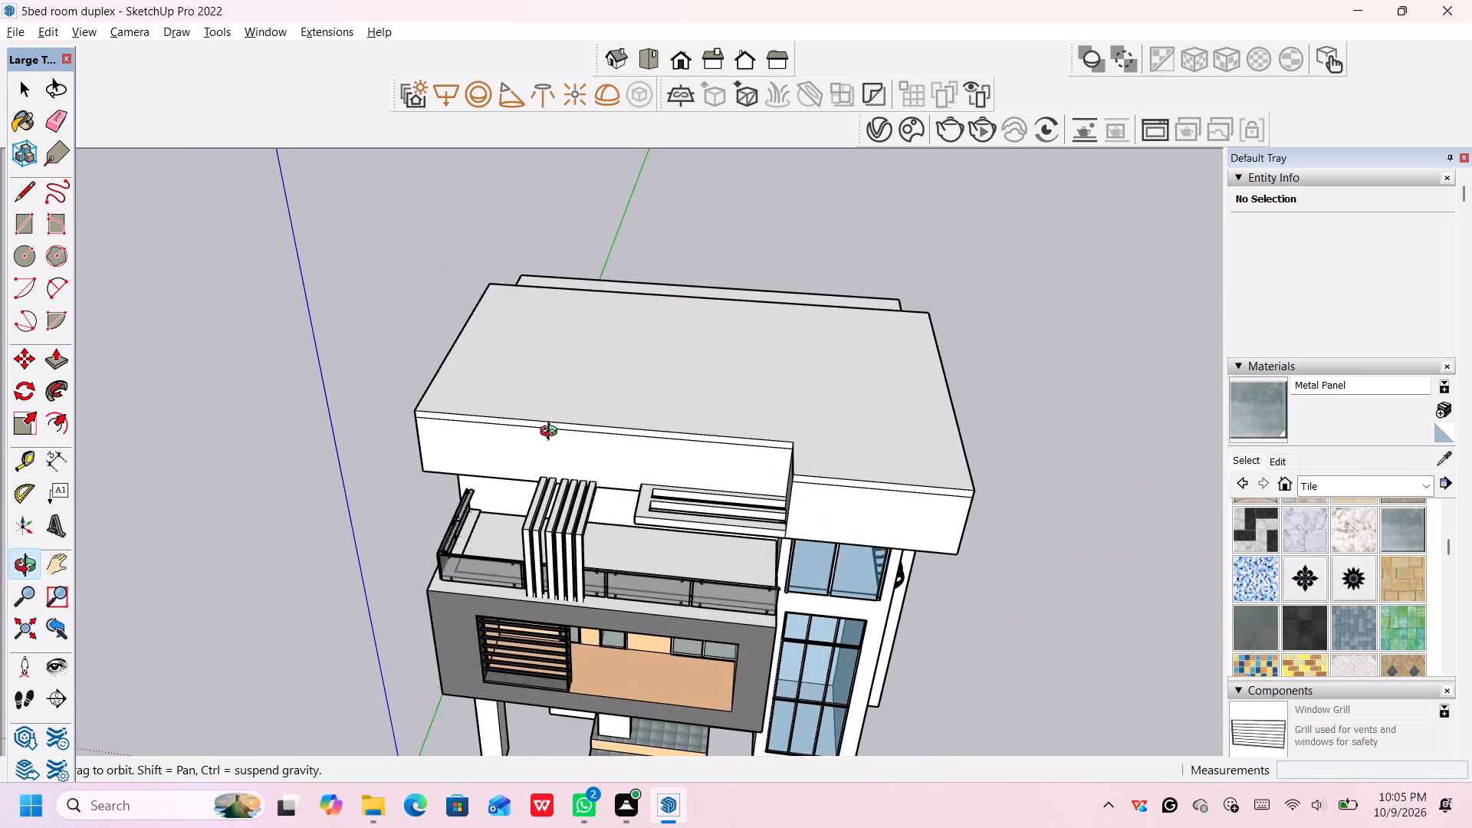
pyautogui.moveTo(552, 433); pyautogui.dragTo(855, 387, button='middle')
pyautogui.press('space')
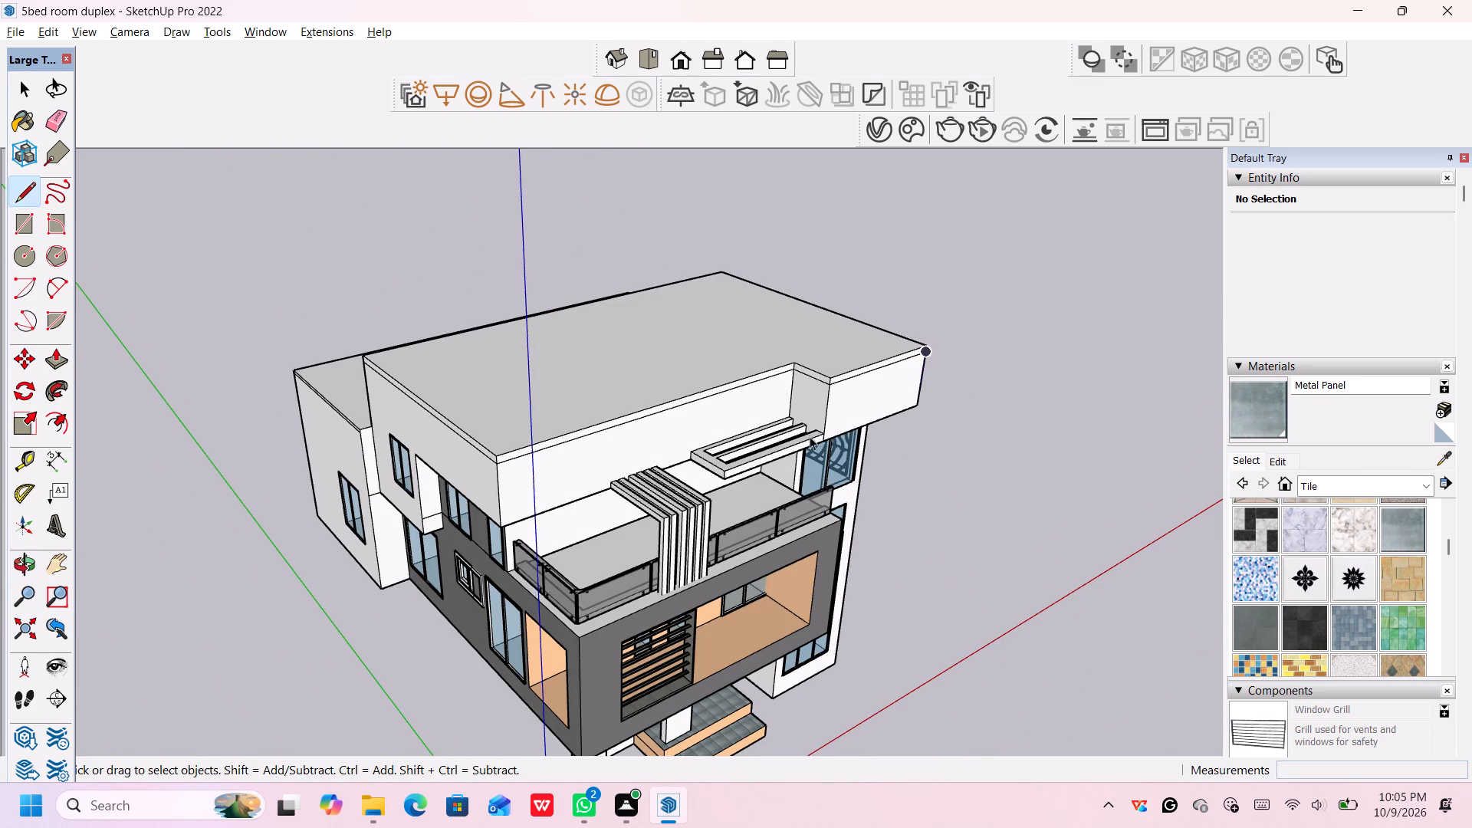
pyautogui.scroll(2, 637, 486)
pyautogui.moveTo(284, 505); pyautogui.dragTo(461, 456, button='middle')
pyautogui.scroll(-1, 461, 456)
pyautogui.scroll(1, 277, 506)
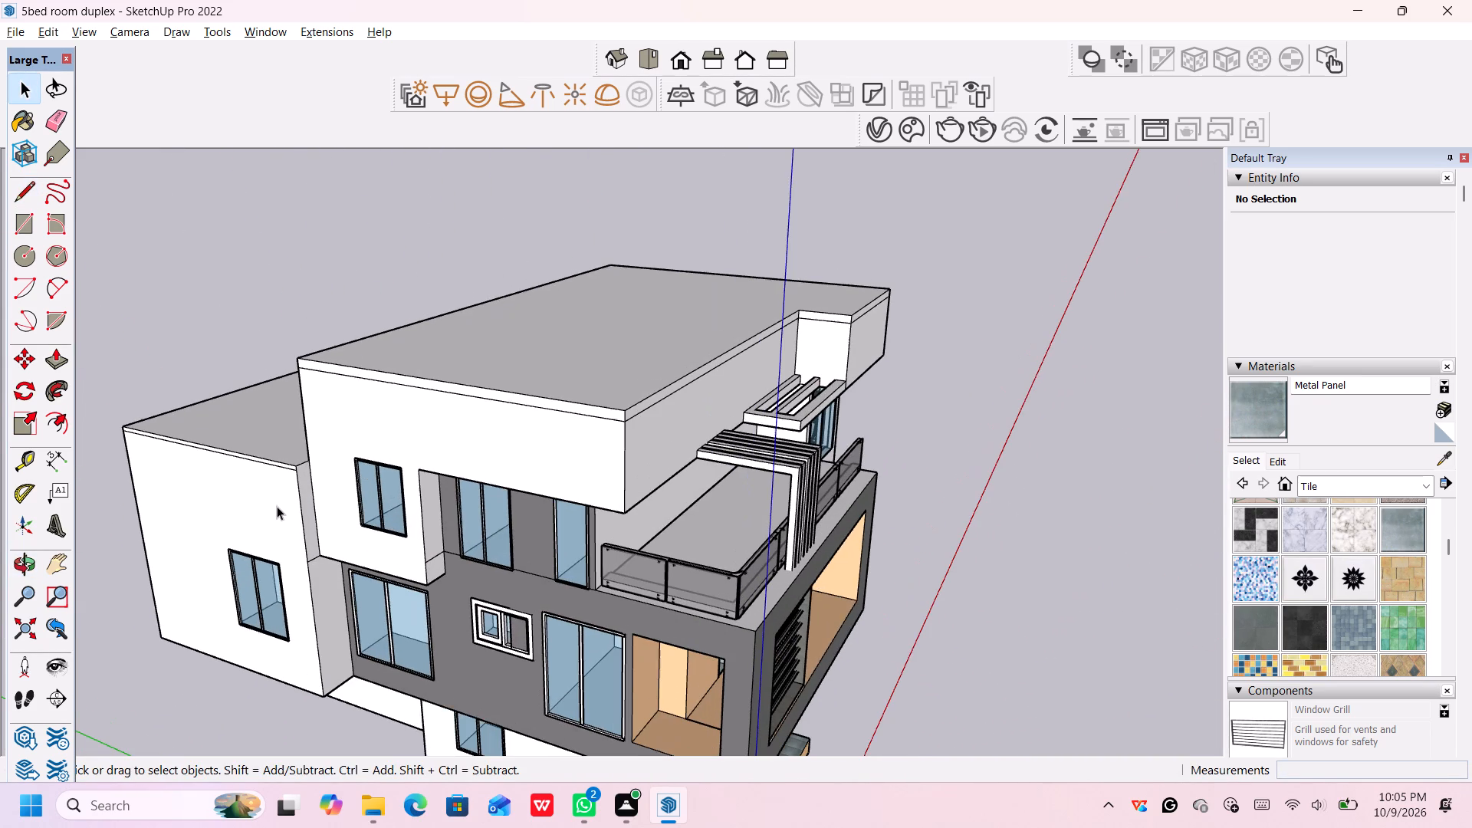
pyautogui.scroll(2, 248, 471)
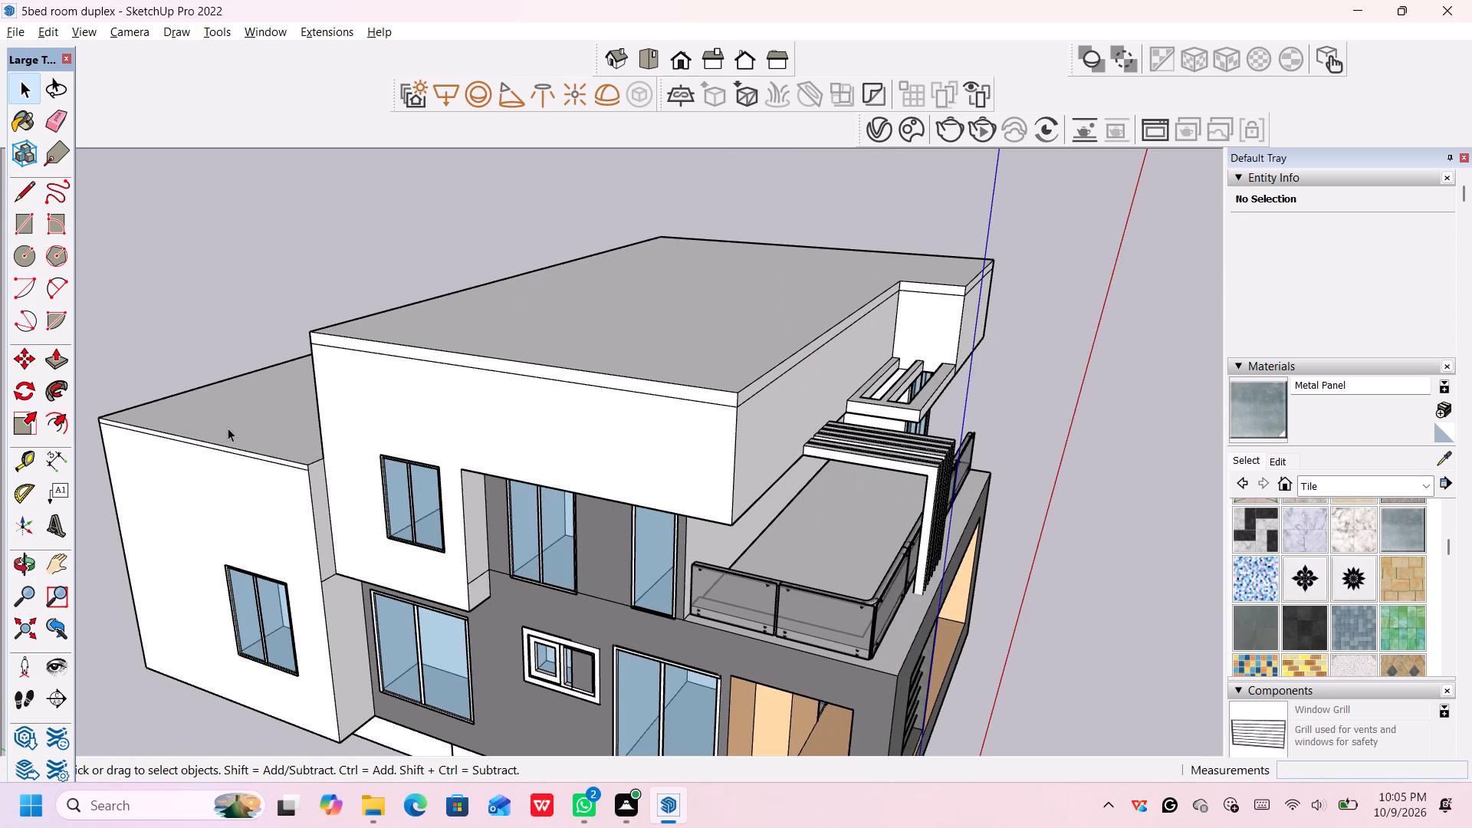
pyautogui.scroll(2, 185, 449)
pyautogui.click(52, 359)
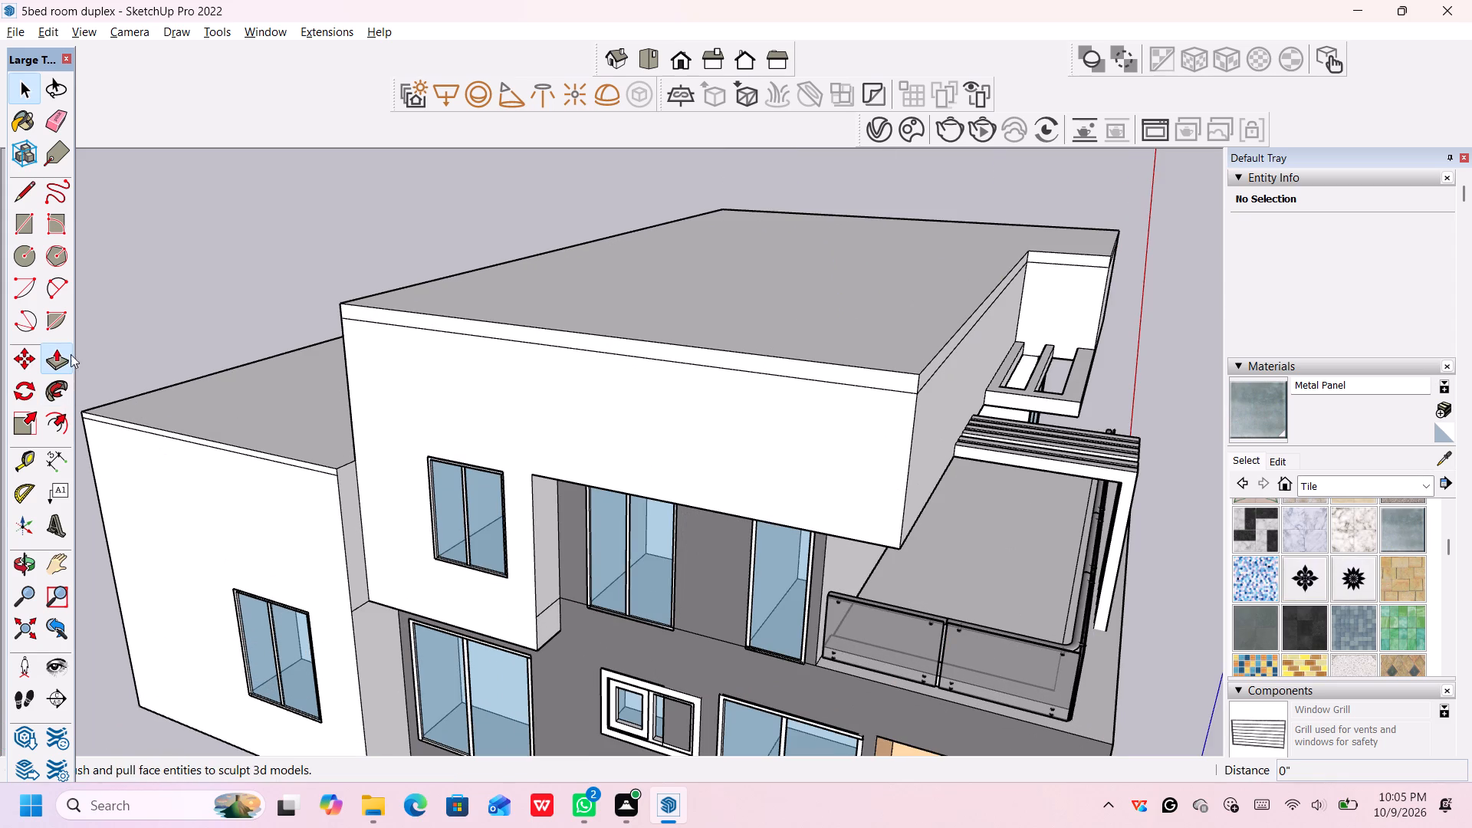
pyautogui.scroll(5, 191, 435)
pyautogui.click(192, 438)
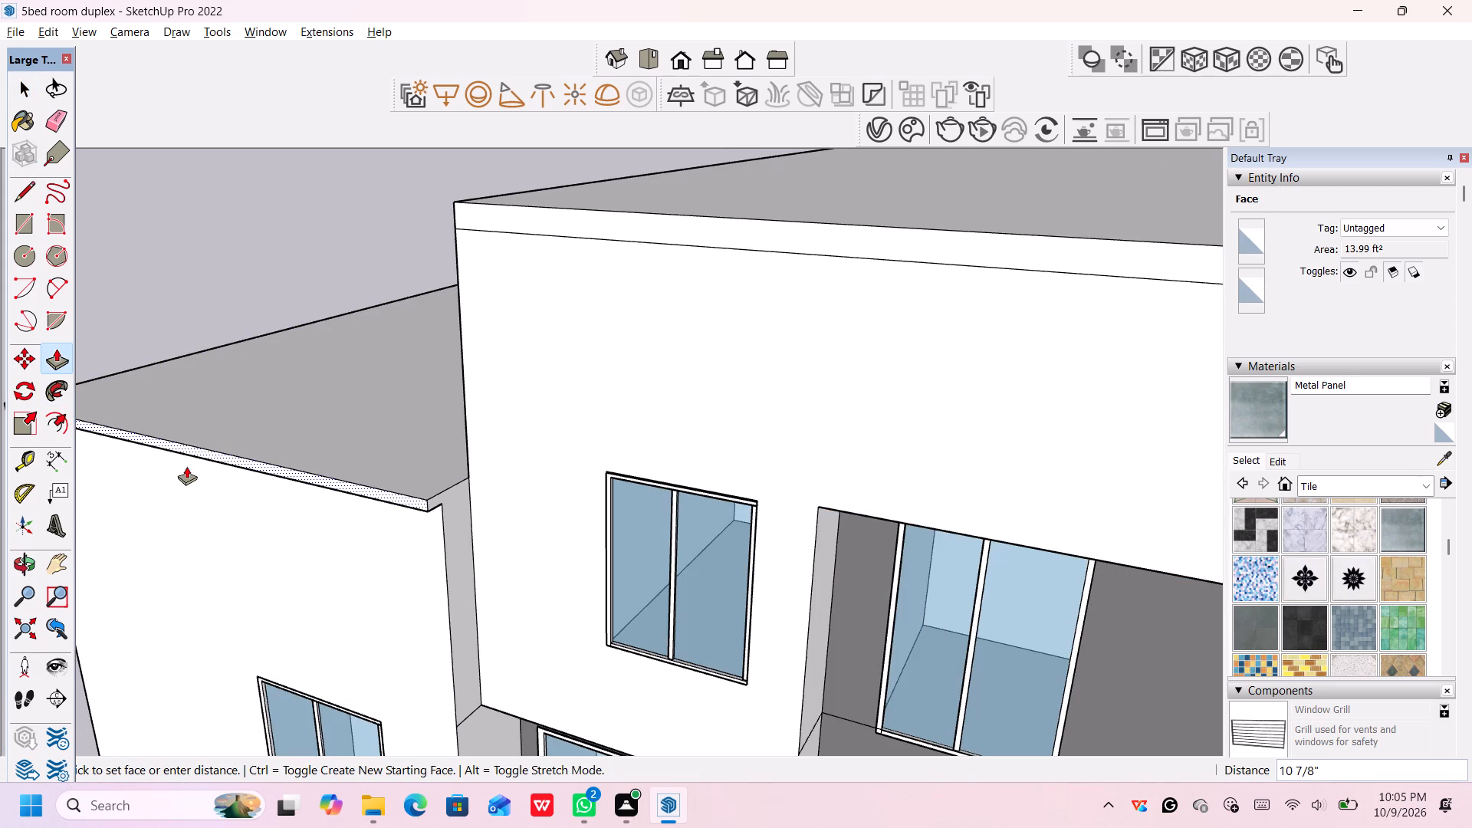
pyautogui.write("1'")
pyautogui.press('Return')
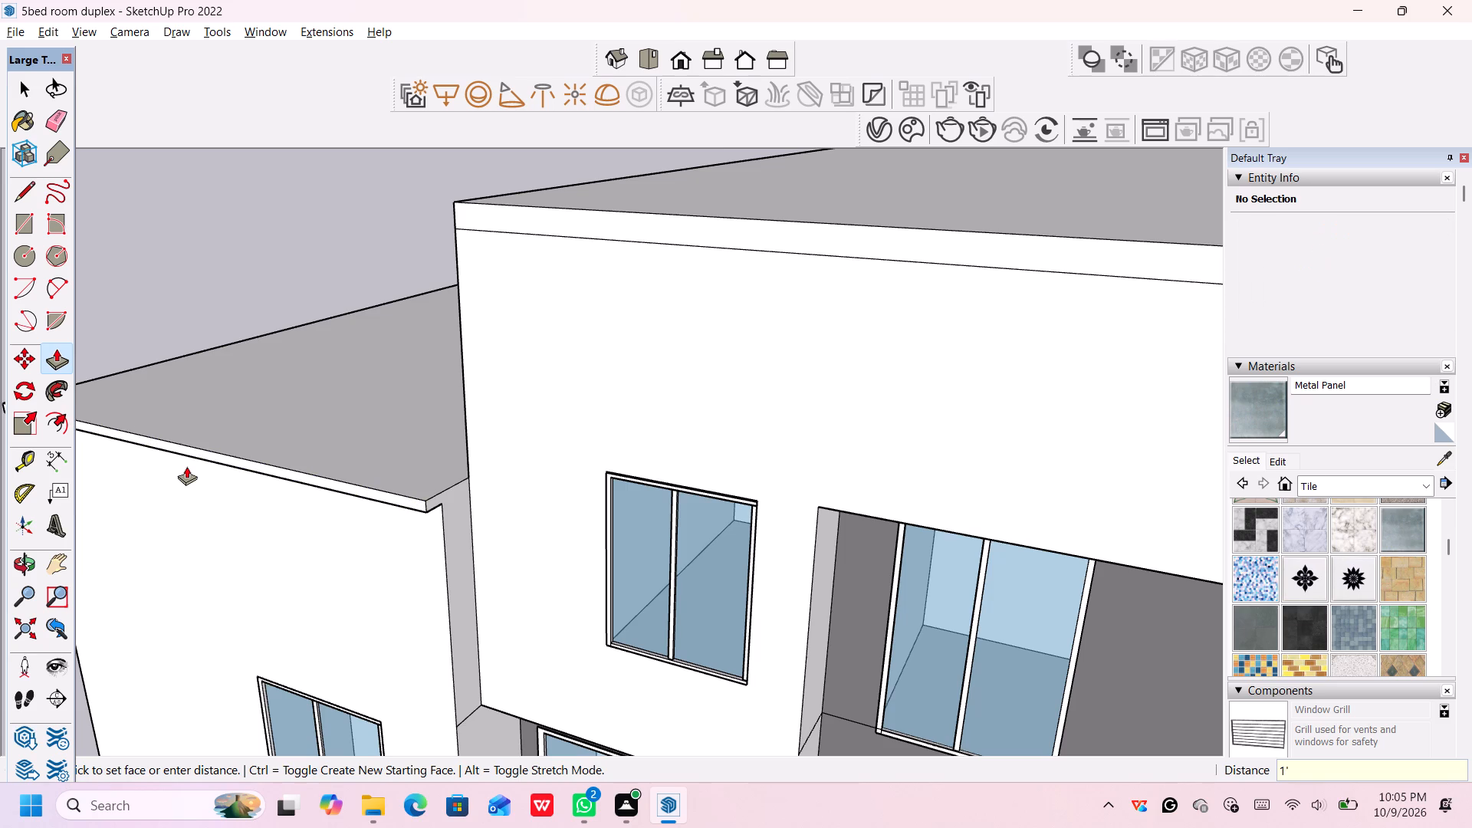
# Push/Pull the narrow band below the main block's roof edge outward on the windowed side wall next to the side wing.
pyautogui.click(558, 228)
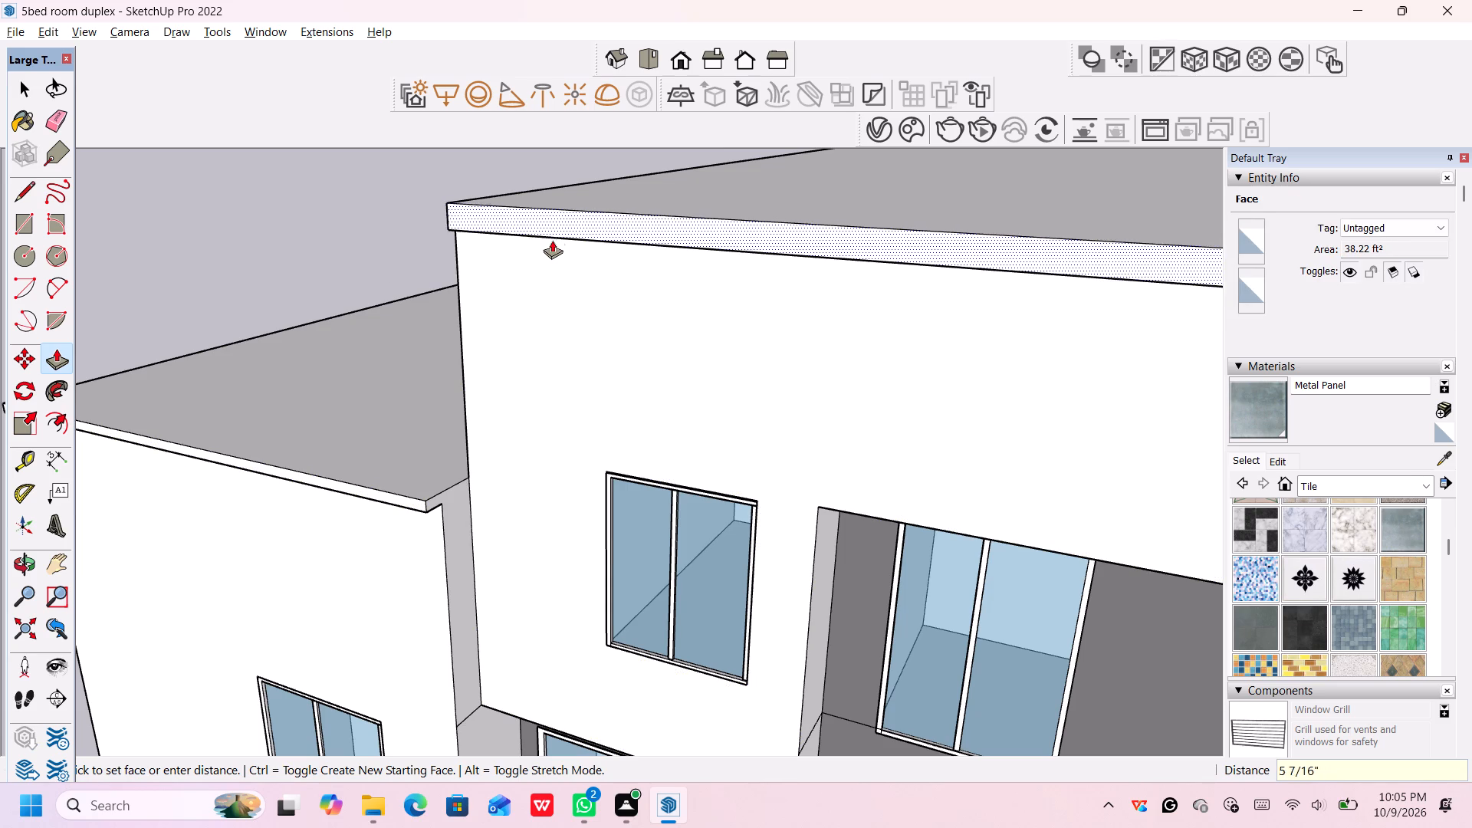
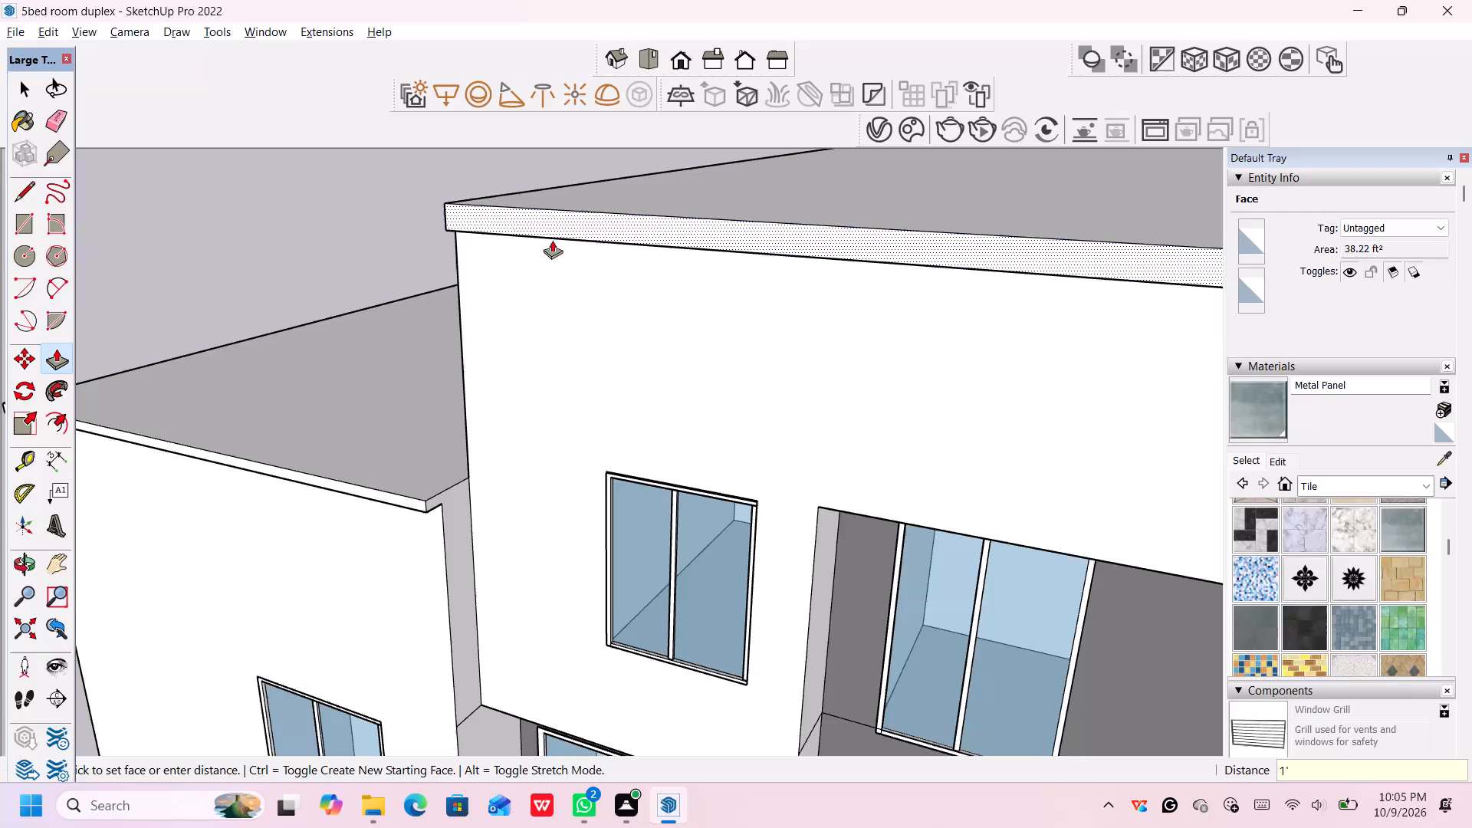
# Finish pulling the roof-edge band on the main block's windowed side wall outward by 1'.
pyautogui.press('Return')
# Push/Pull the narrow band below the roof edge outward by 1' on the main block's long front wall above the balcony.
pyautogui.scroll(-4, 559, 228)
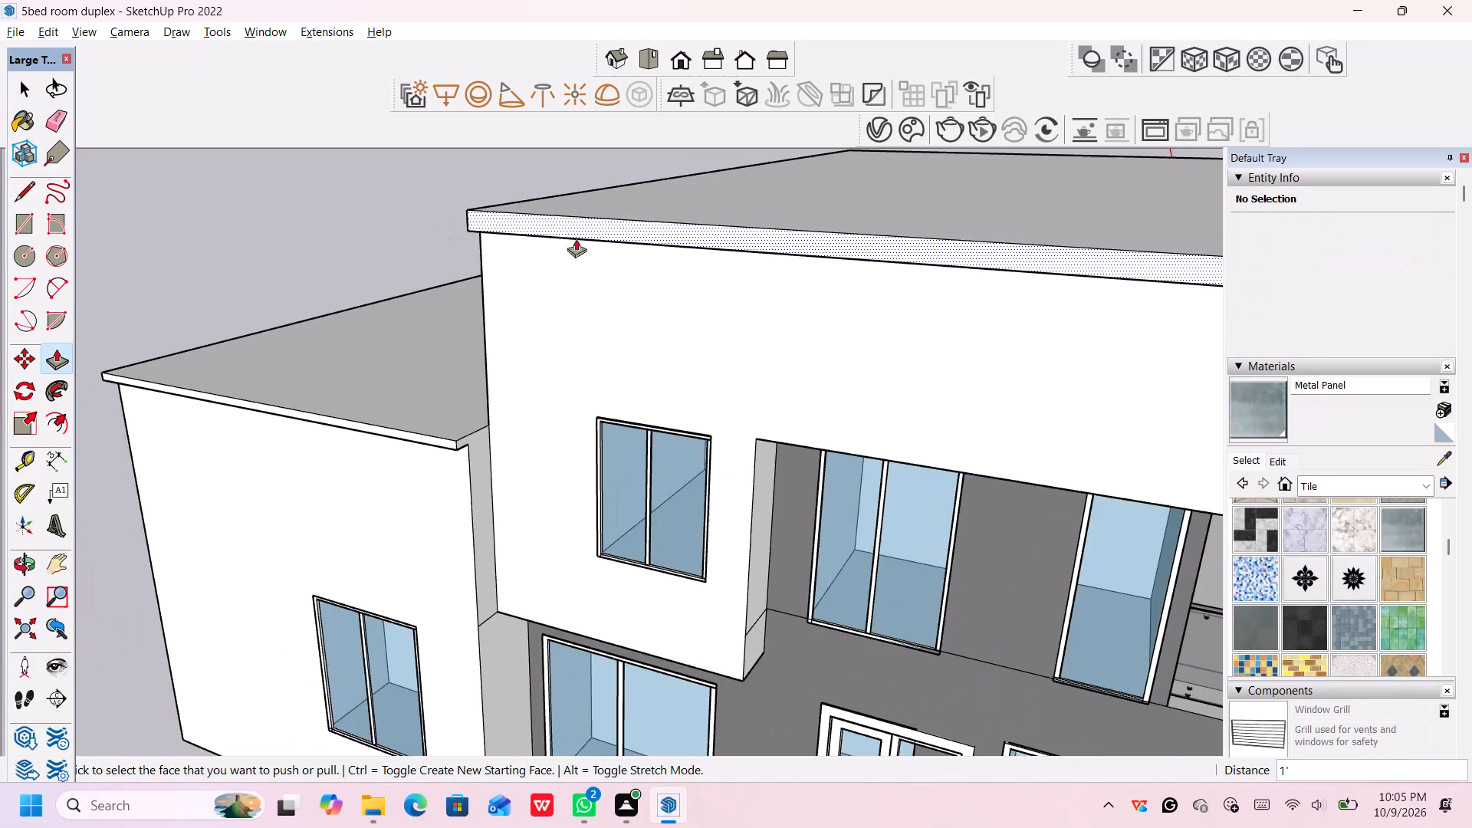
pyautogui.scroll(-15, 830, 350)
pyautogui.moveTo(1187, 392); pyautogui.dragTo(998, 443, button='middle')
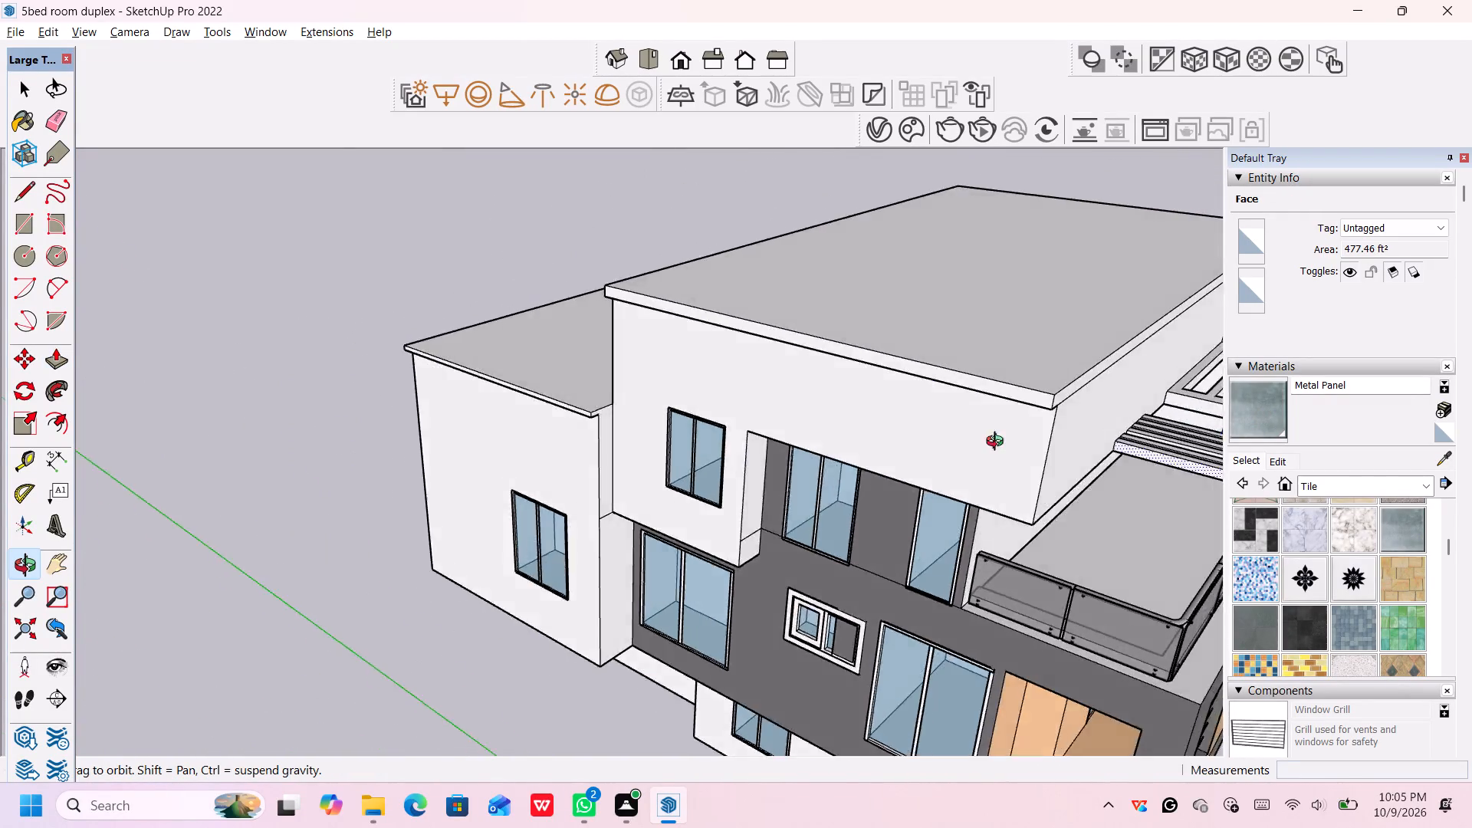
pyautogui.moveTo(998, 443); pyautogui.dragTo(968, 449, button='middle')
pyautogui.click(974, 466)
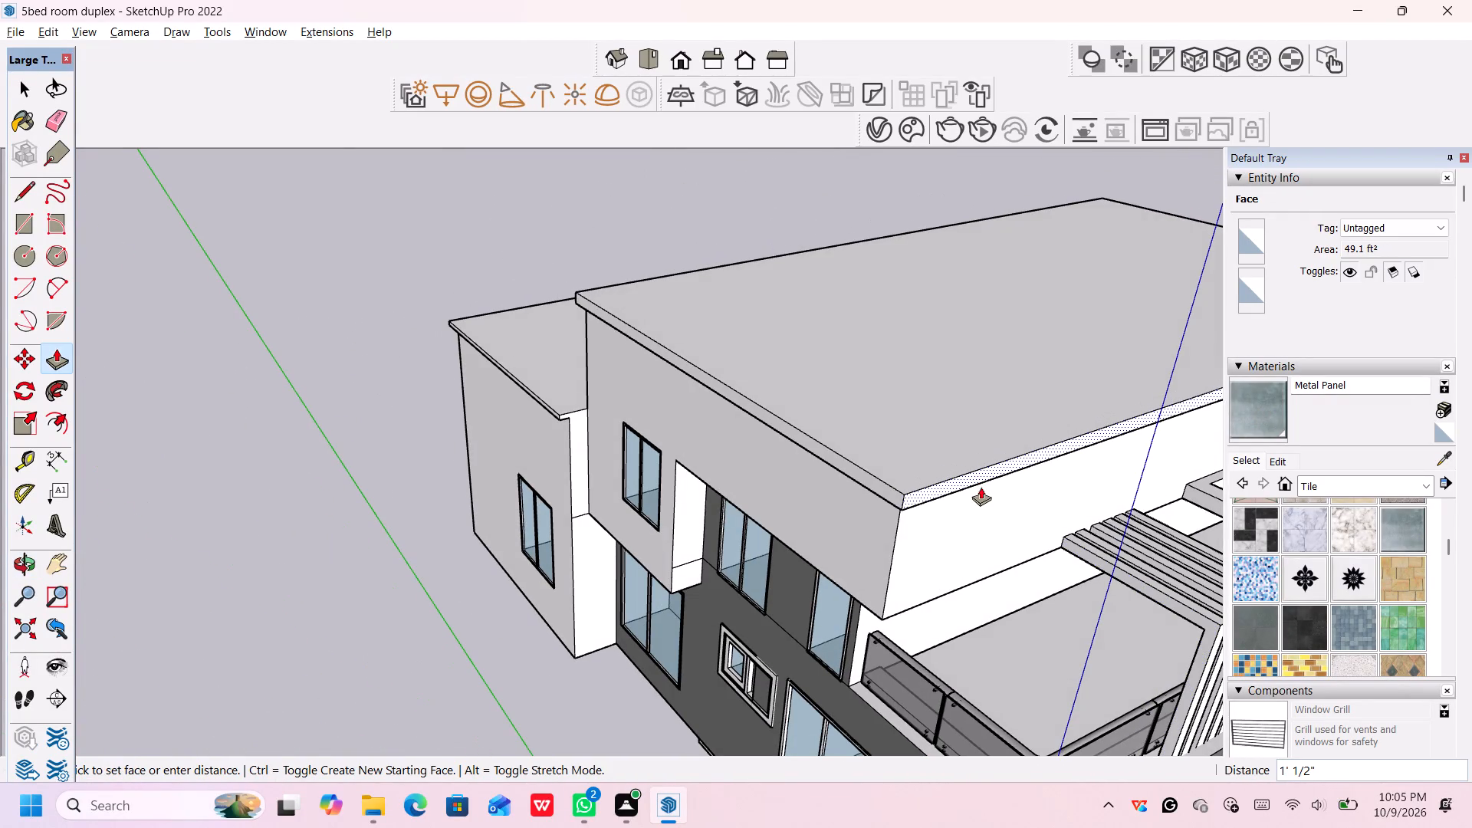
pyautogui.write("1'")
pyautogui.press('Return')
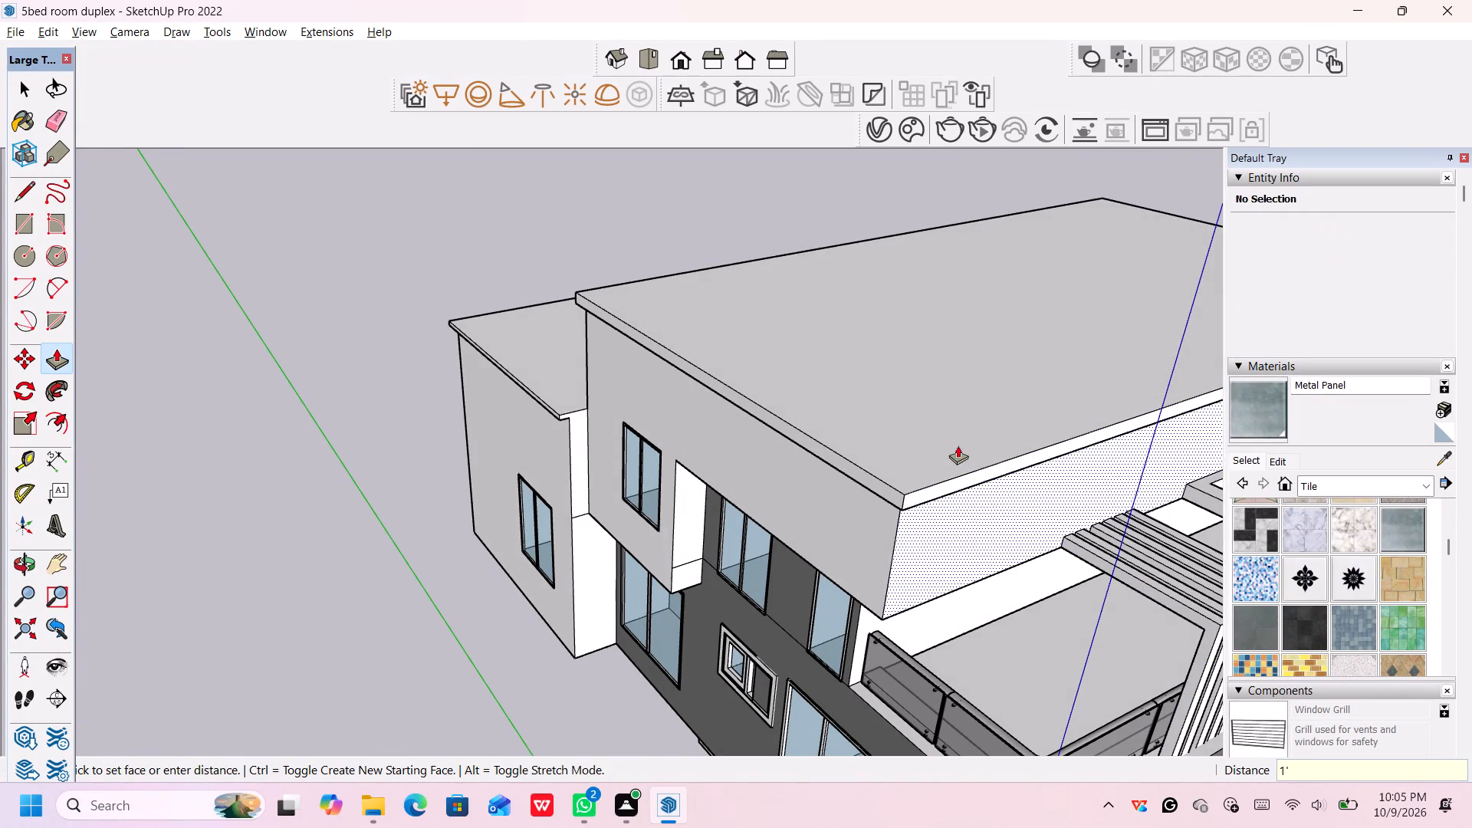
# Push/Pull the narrow roof-edge band outward by 1' on the short return wall of the front recess.
pyautogui.scroll(-14, 958, 445)
pyautogui.scroll(1, 988, 409)
pyautogui.scroll(-13, 988, 411)
pyautogui.scroll(-5, 991, 472)
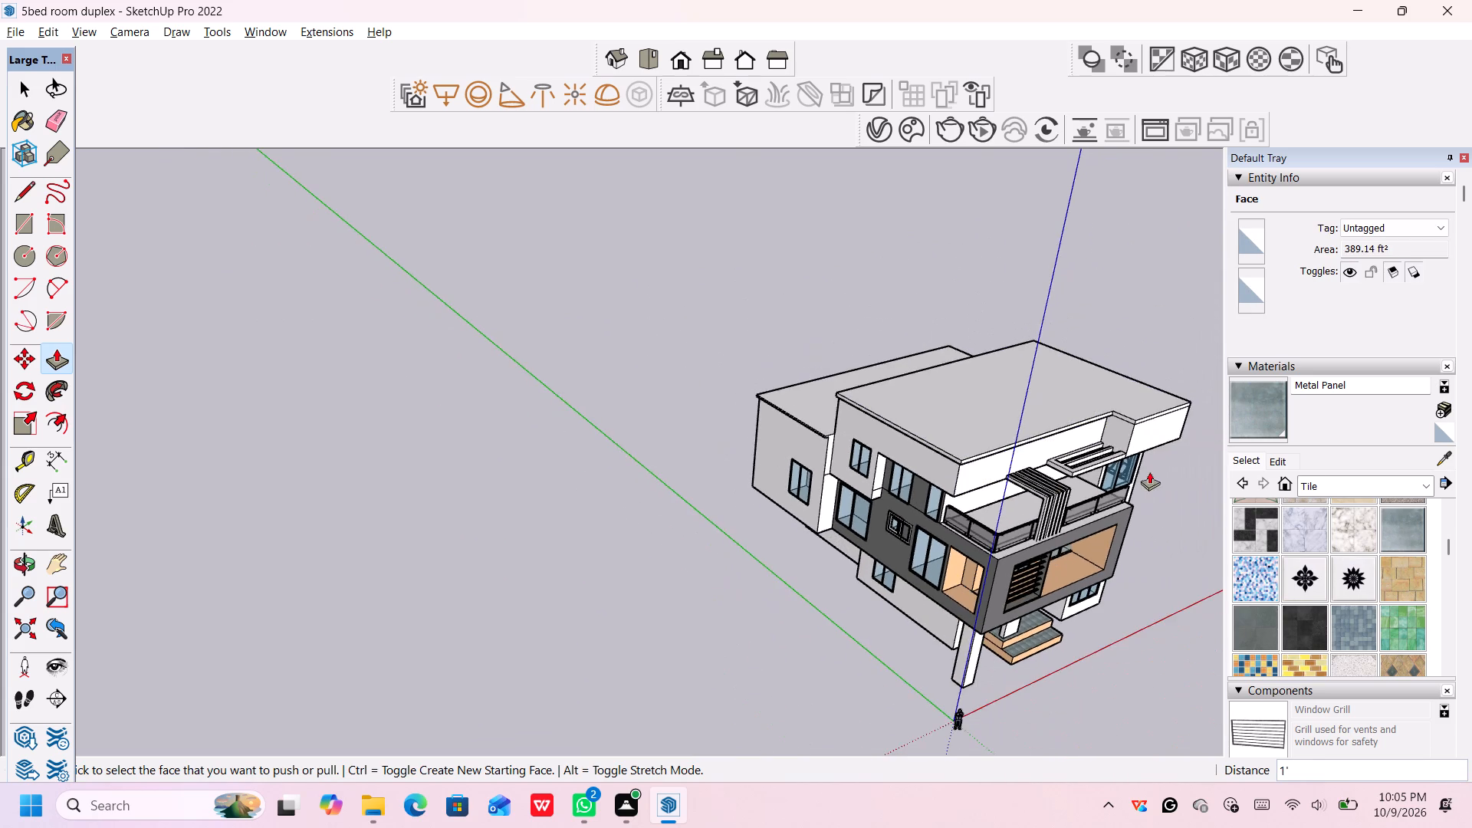
pyautogui.moveTo(1152, 471); pyautogui.dragTo(1119, 454, button='middle')
pyautogui.scroll(8, 1119, 451)
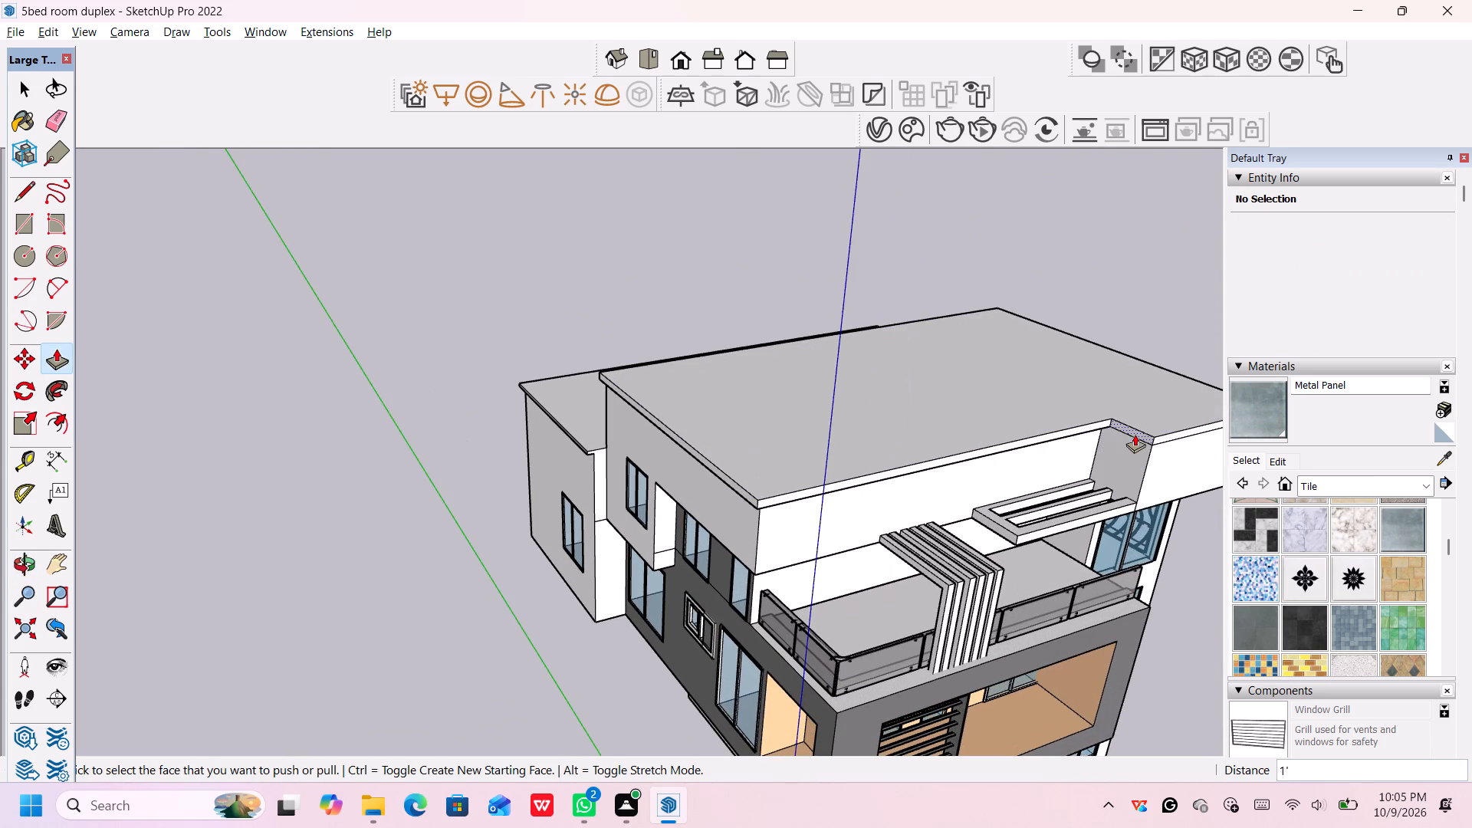
pyautogui.click(1133, 434)
pyautogui.write("1'")
pyautogui.press('Return')
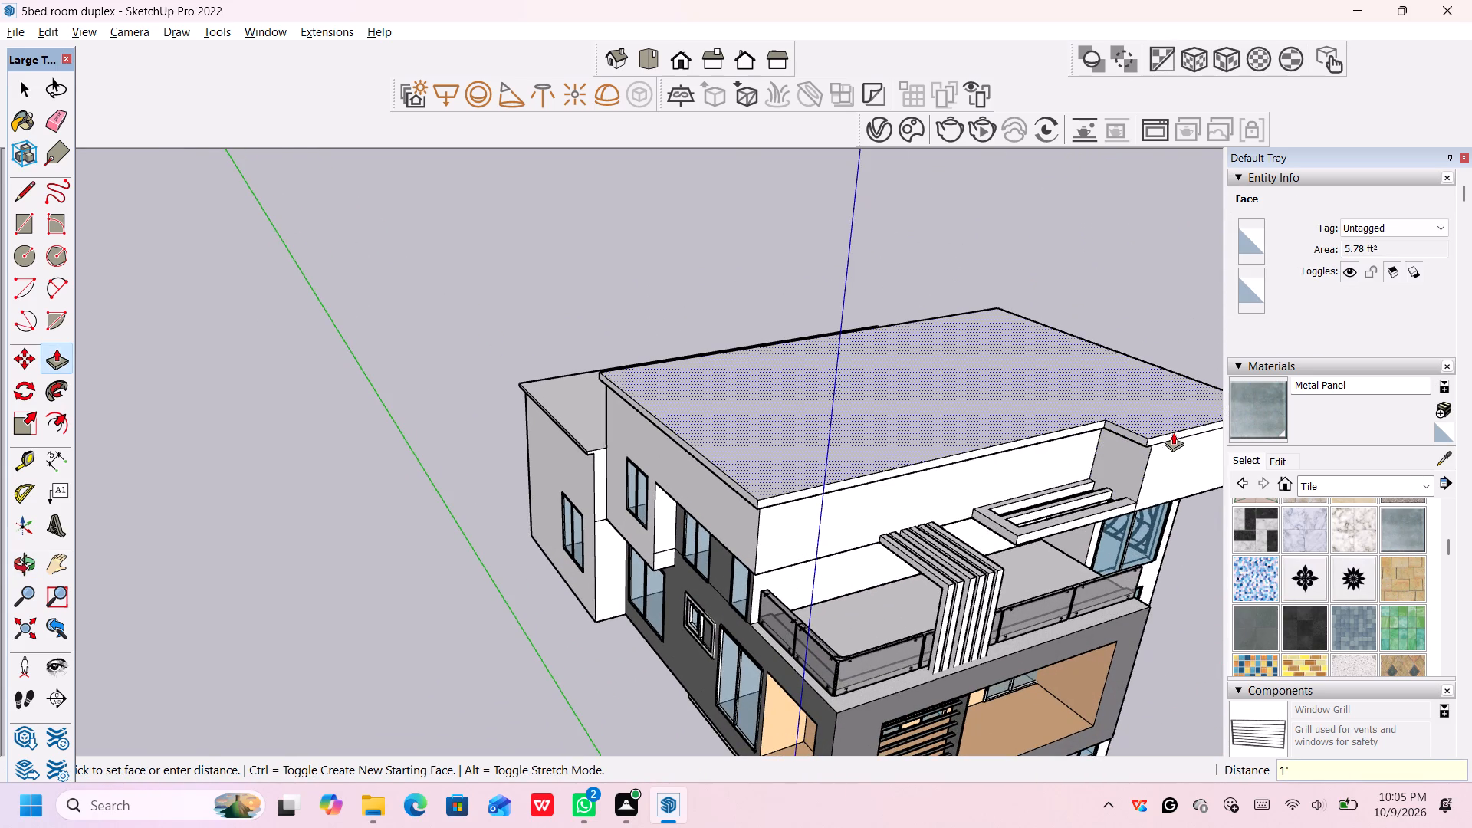
# Push/Pull the narrow roof-edge band outward by 1' on the projecting front wall beyond the recess.
pyautogui.click(1167, 439)
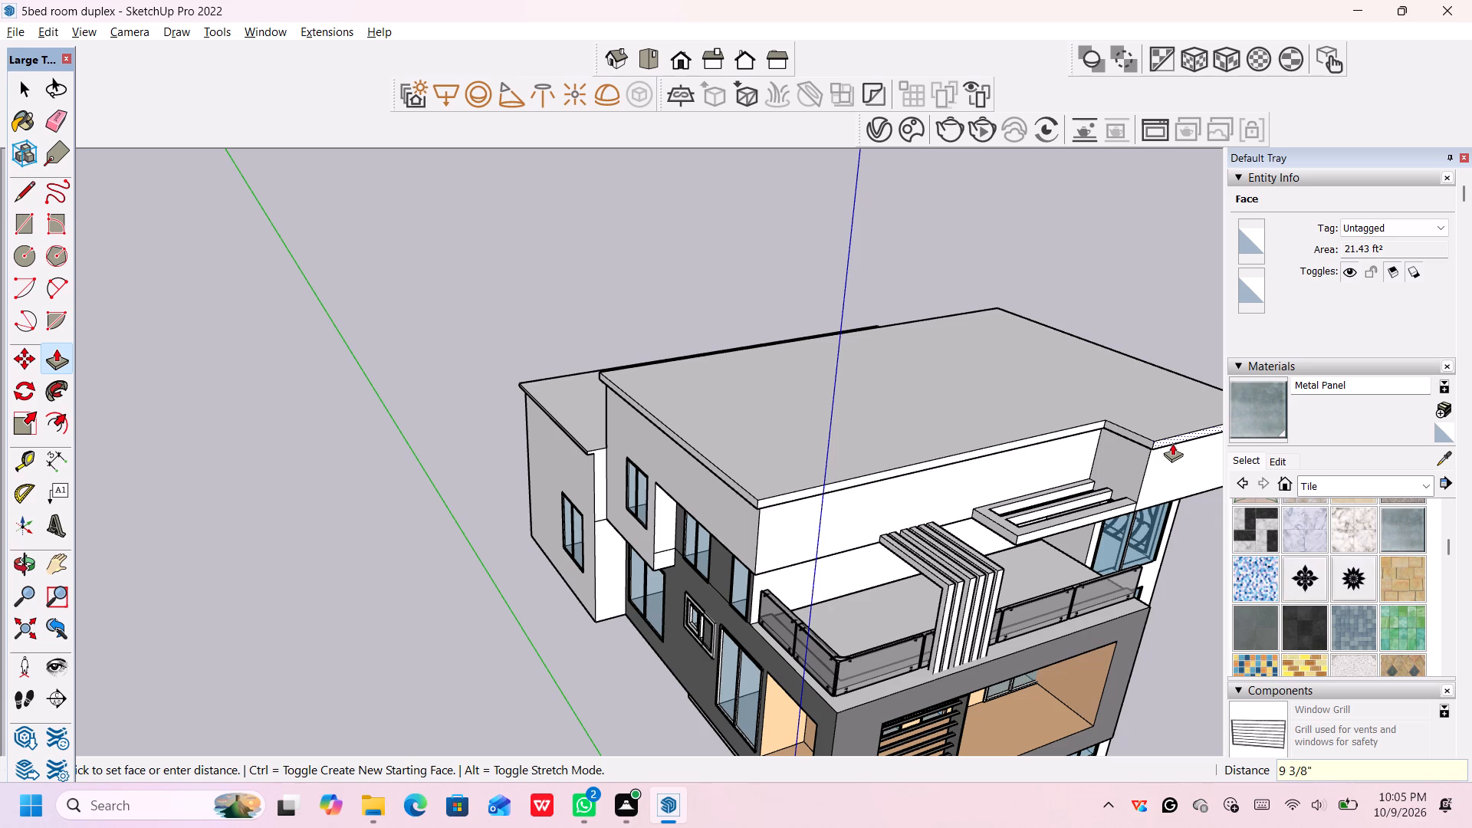
pyautogui.write("1'")
pyautogui.press('Return')
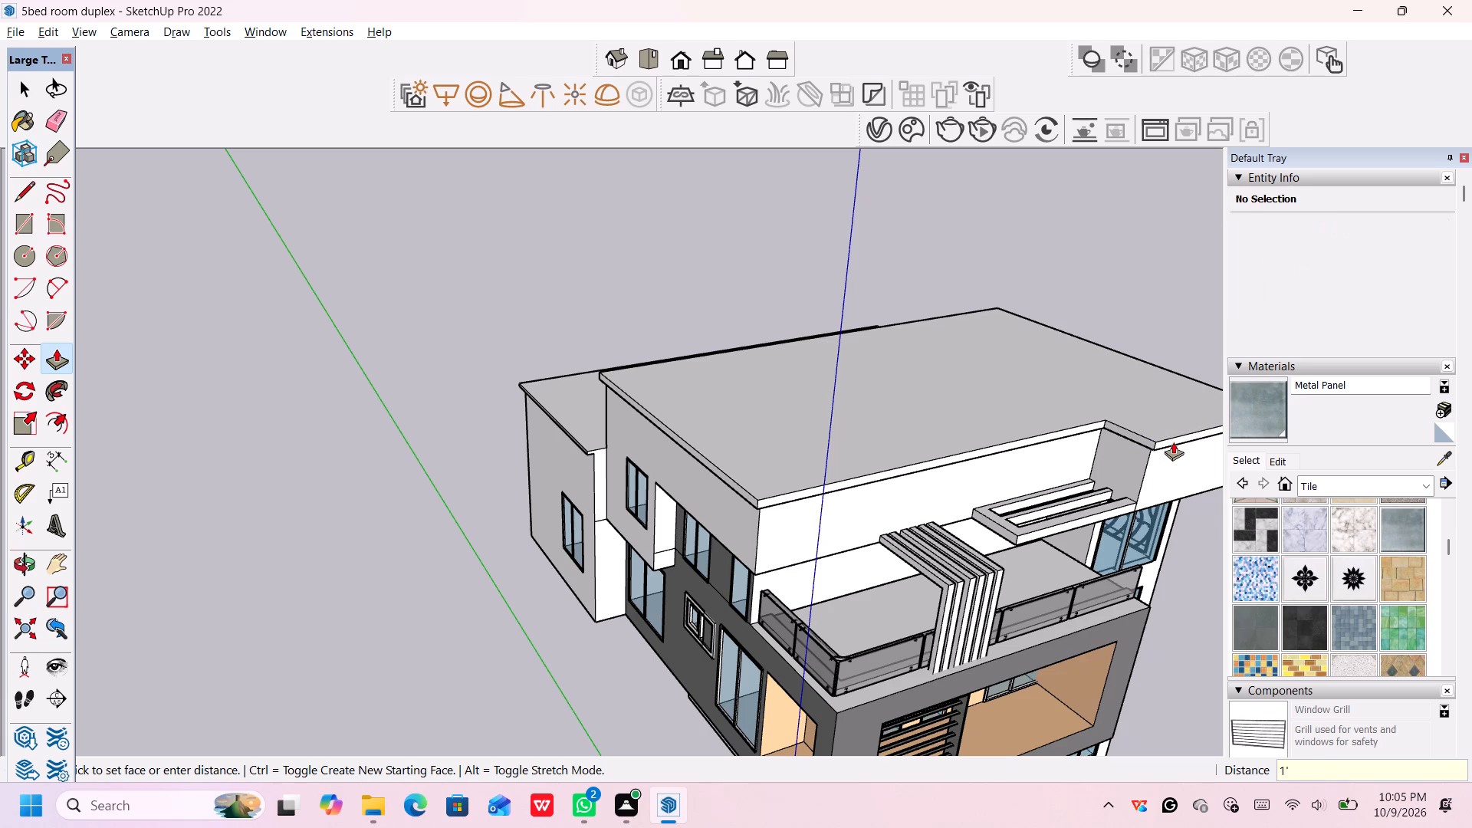
pyautogui.scroll(-6, 1167, 469)
pyautogui.moveTo(1187, 599); pyautogui.dragTo(1182, 567, button='middle')
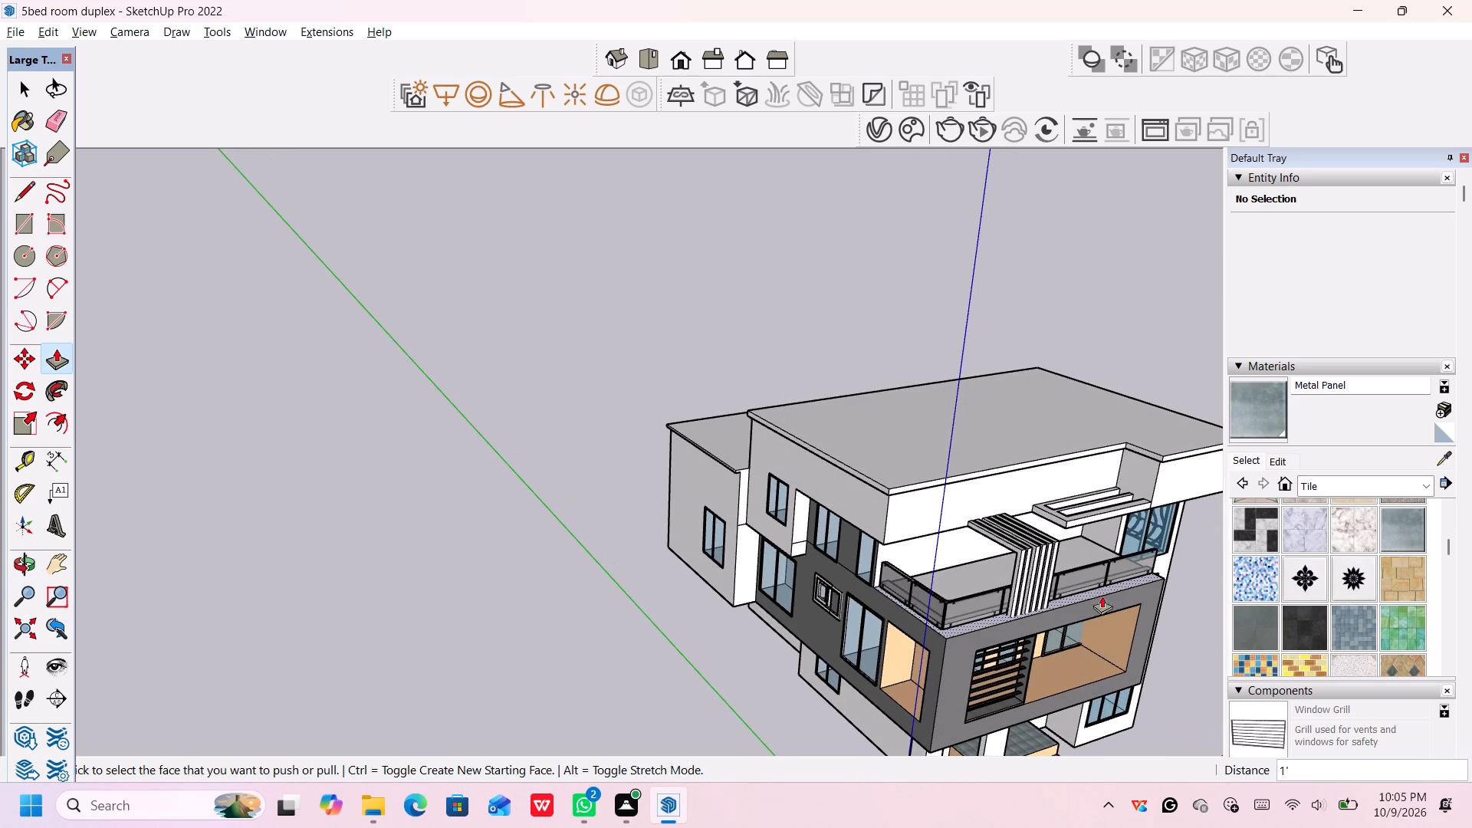
pyautogui.press('space')
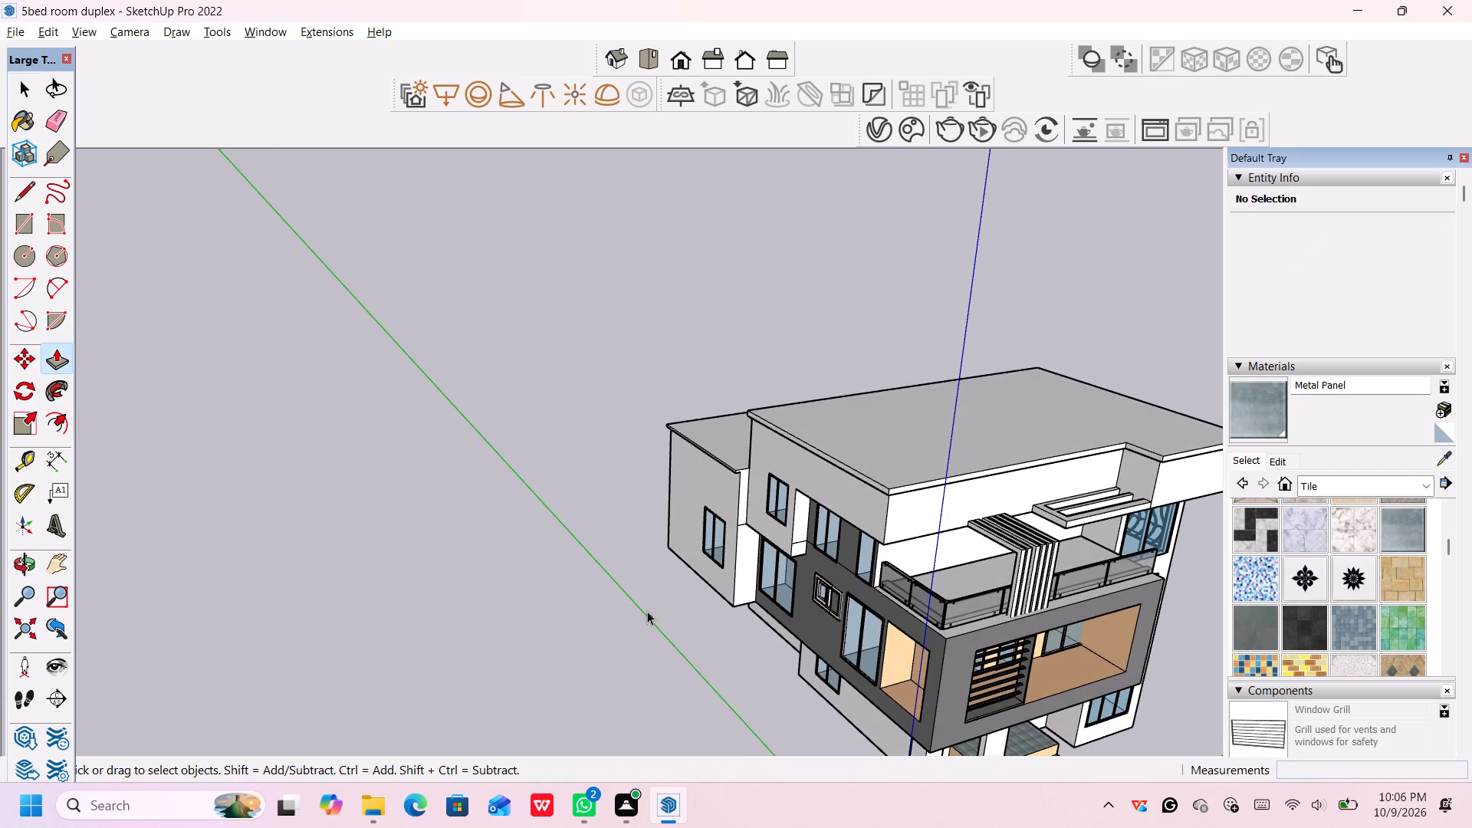
# Paint the roof-edge bands of the side wing and the main block's windowed side wall with Color M08 from the Colors collection.
pyautogui.scroll(1, 731, 442)
pyautogui.moveTo(738, 534); pyautogui.dragTo(738, 534, button='middle')
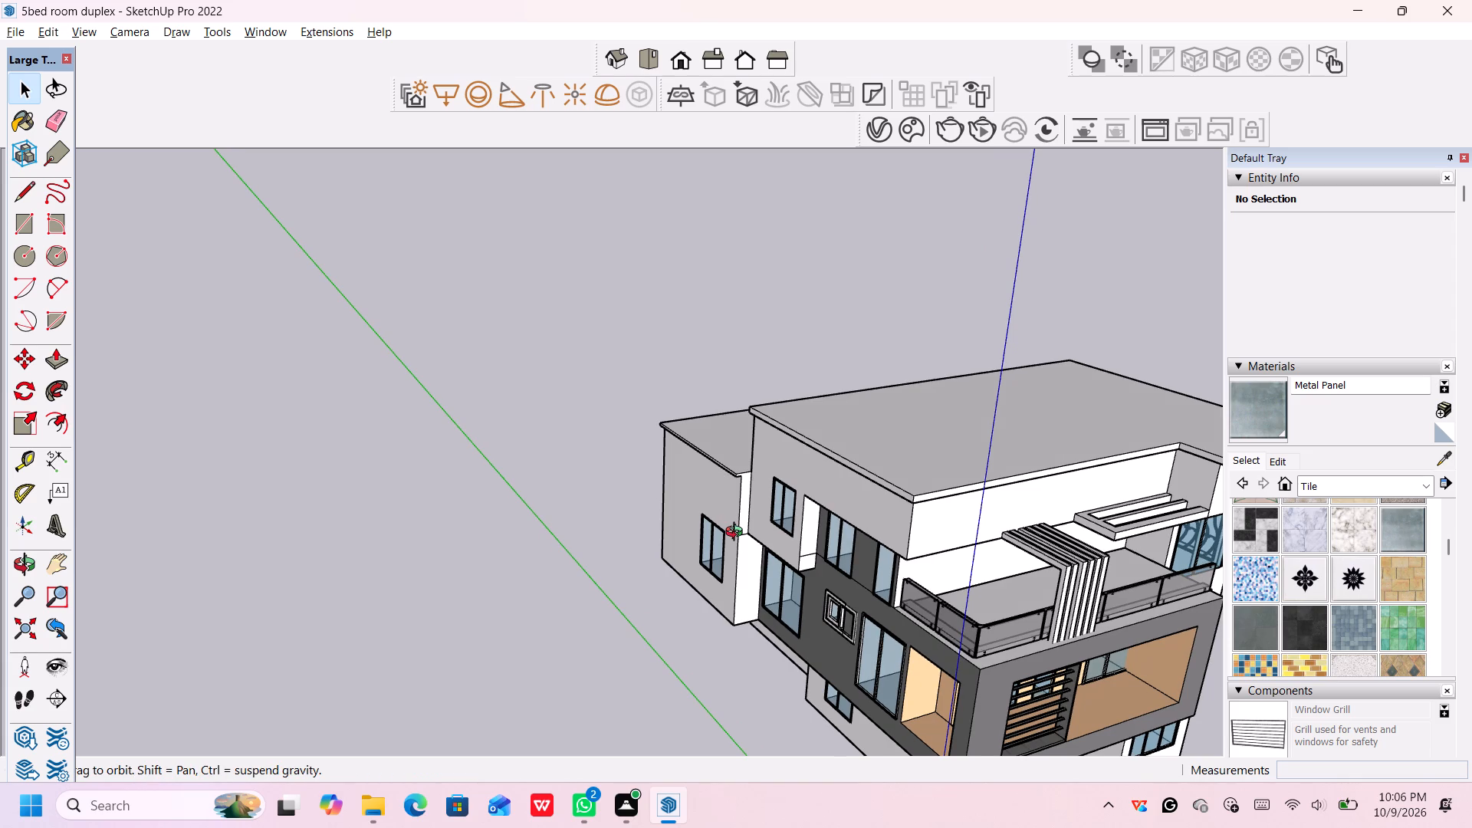
pyautogui.moveTo(738, 534); pyautogui.dragTo(441, 387, button='middle')
pyautogui.moveTo(457, 406); pyautogui.dragTo(685, 404, button='middle')
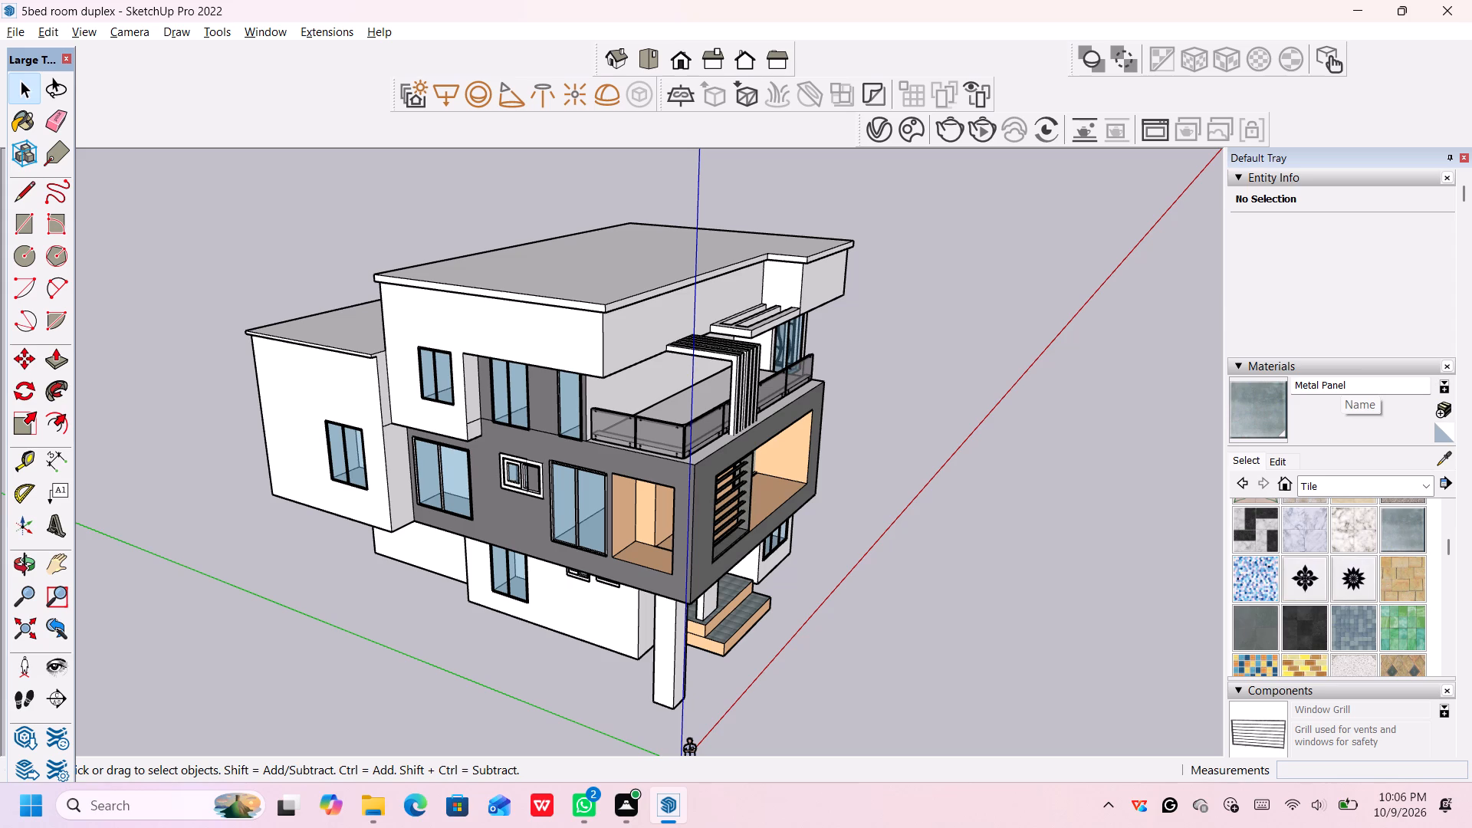
pyautogui.click(1411, 480)
pyautogui.click(1372, 546)
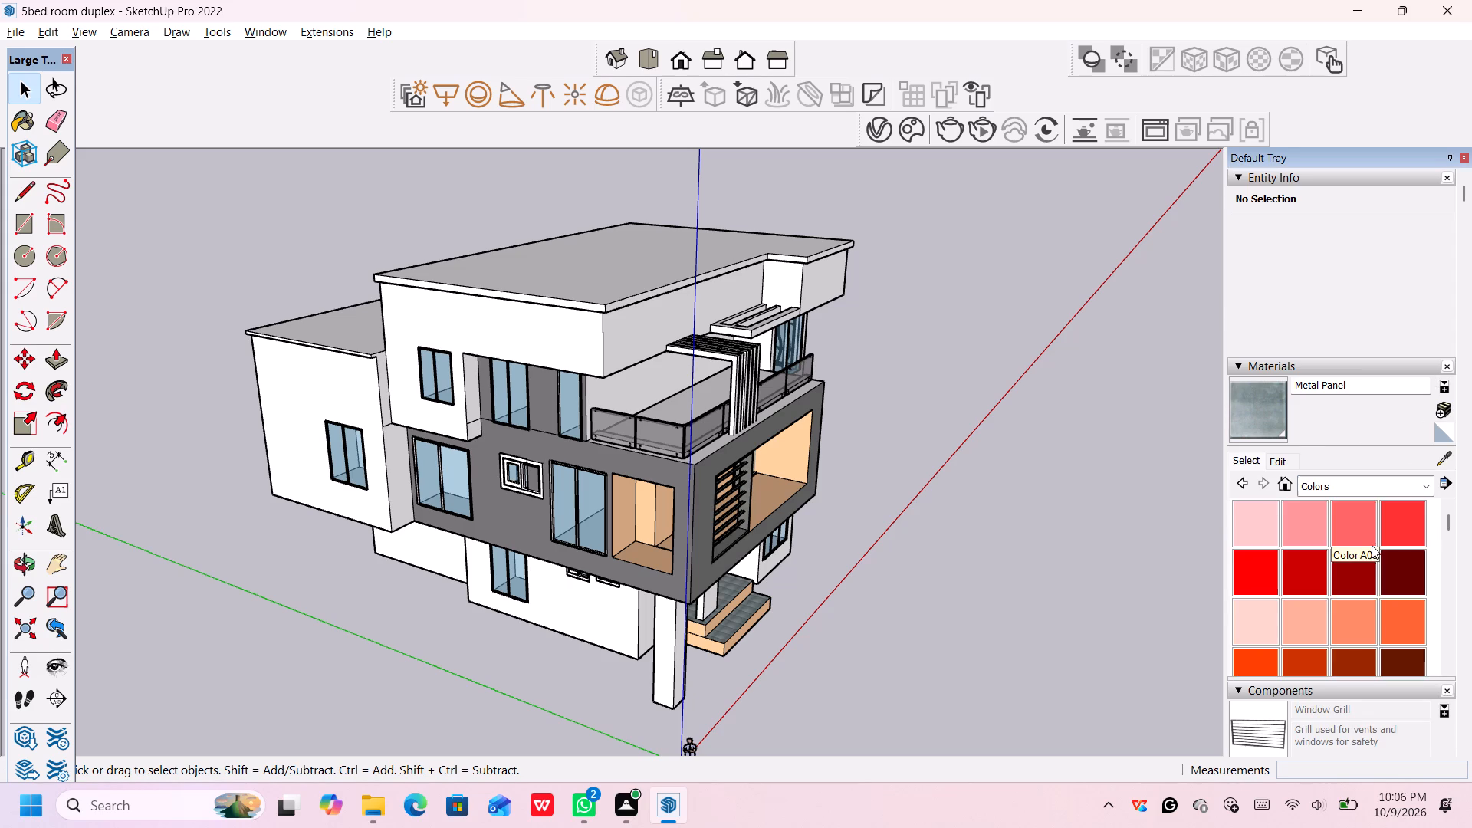
pyautogui.scroll(-14, 1372, 547)
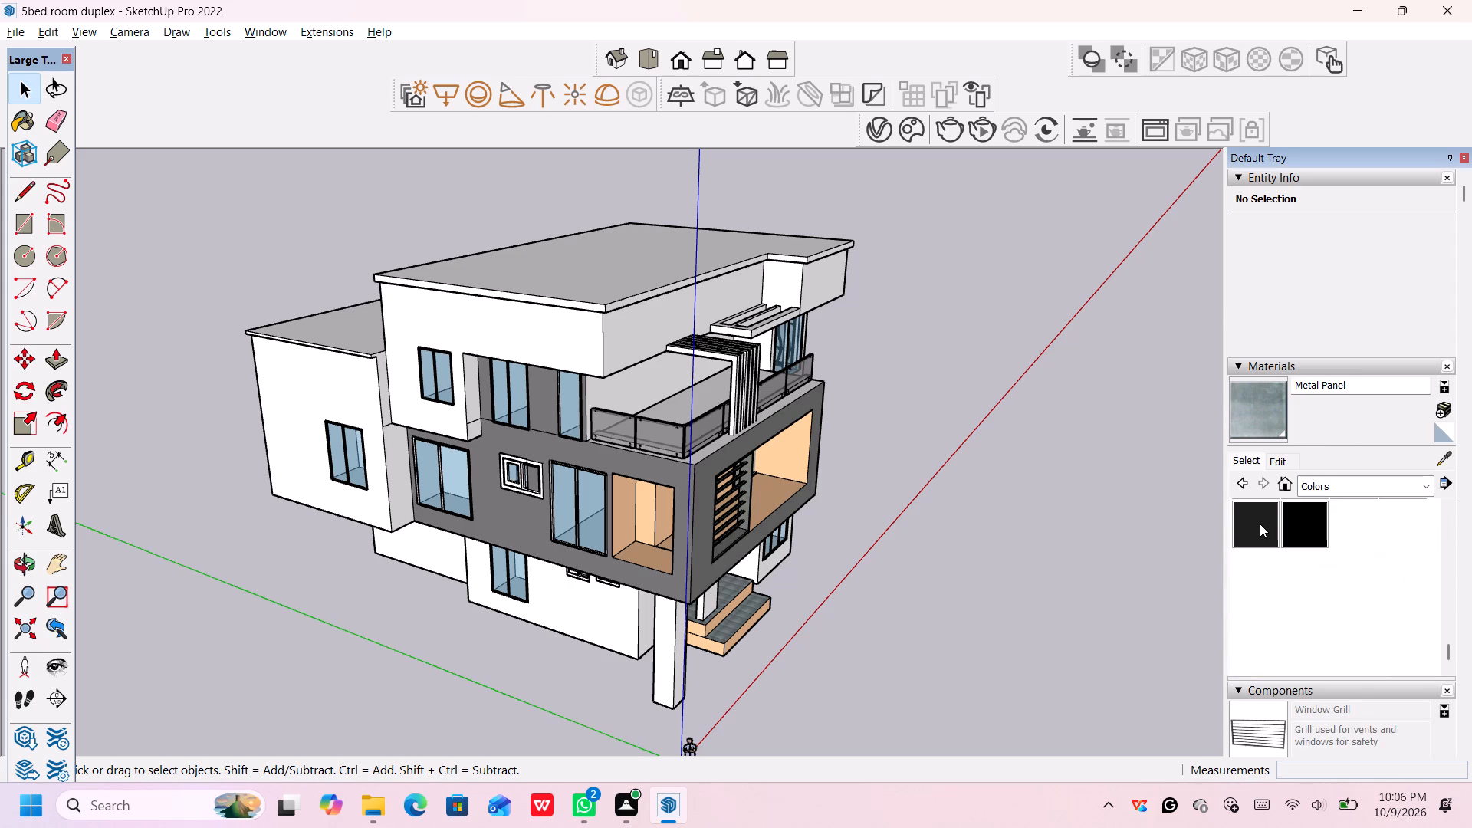
pyautogui.click(1260, 524)
pyautogui.scroll(3, 263, 330)
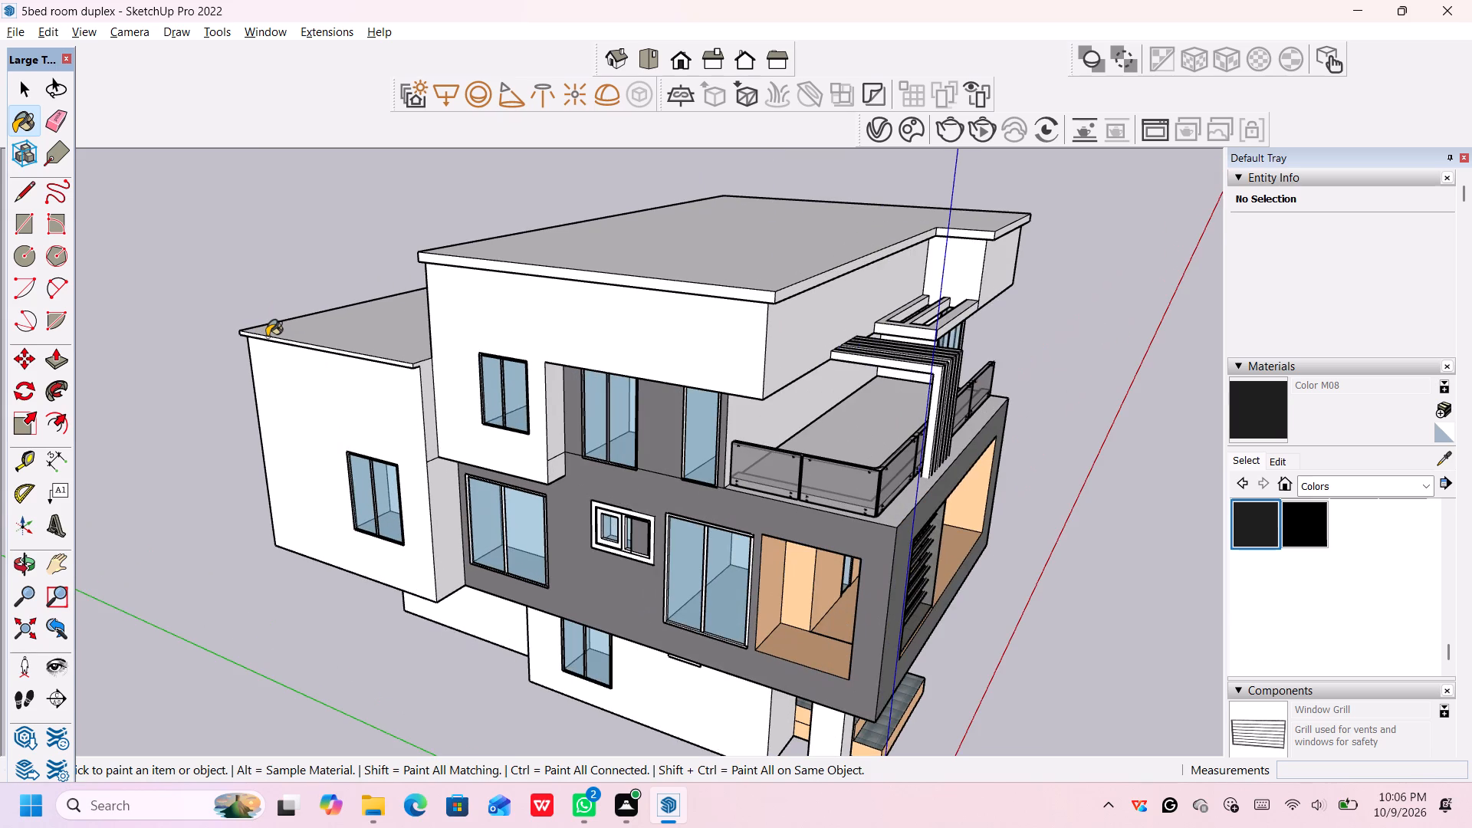
pyautogui.click(266, 337)
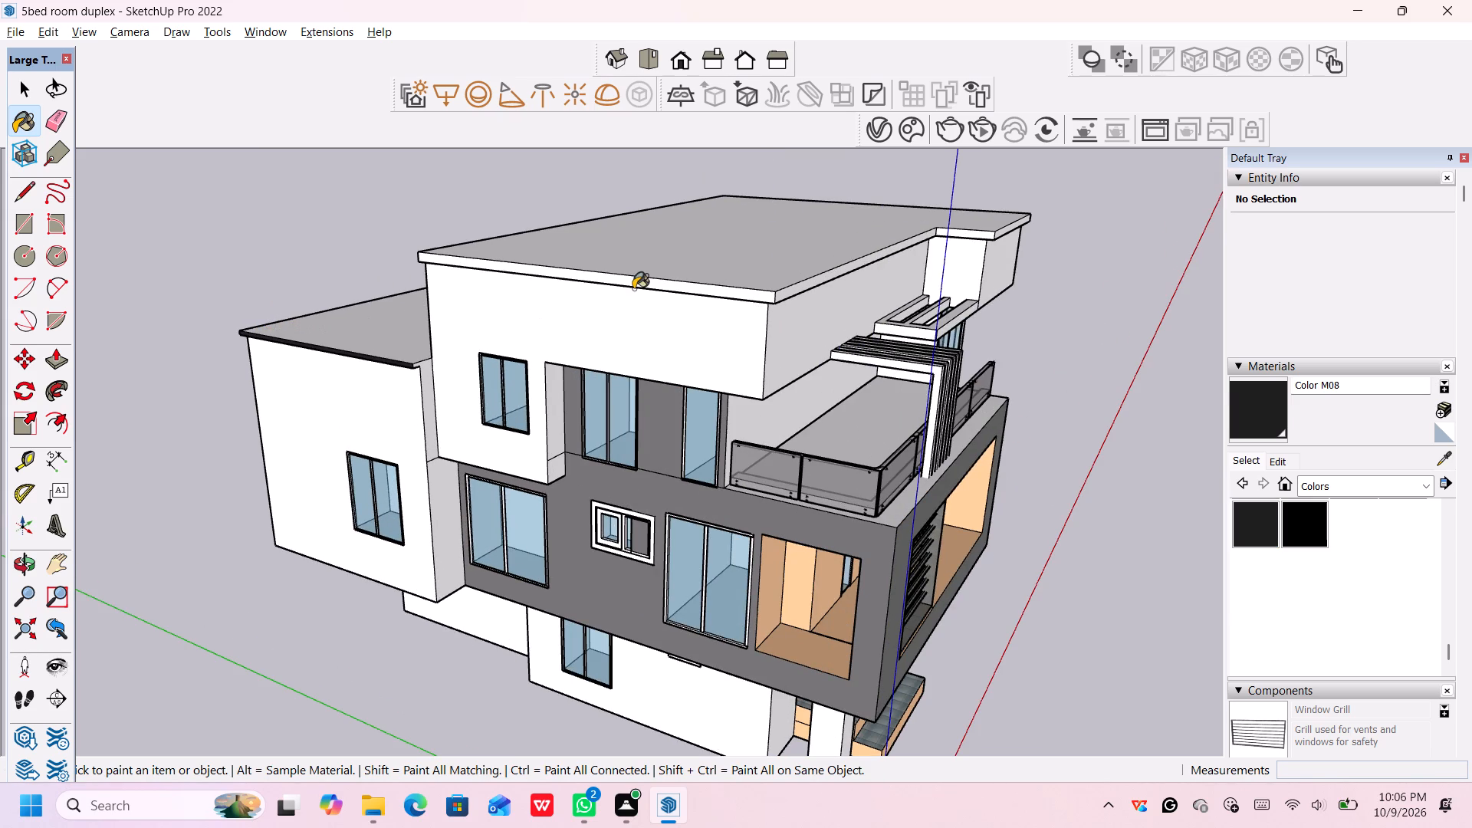
pyautogui.click(635, 283)
# Paint the remaining roof-edge bands with Color M08 on the long front wall, the recess return wall and the projecting front wall.
pyautogui.click(827, 274)
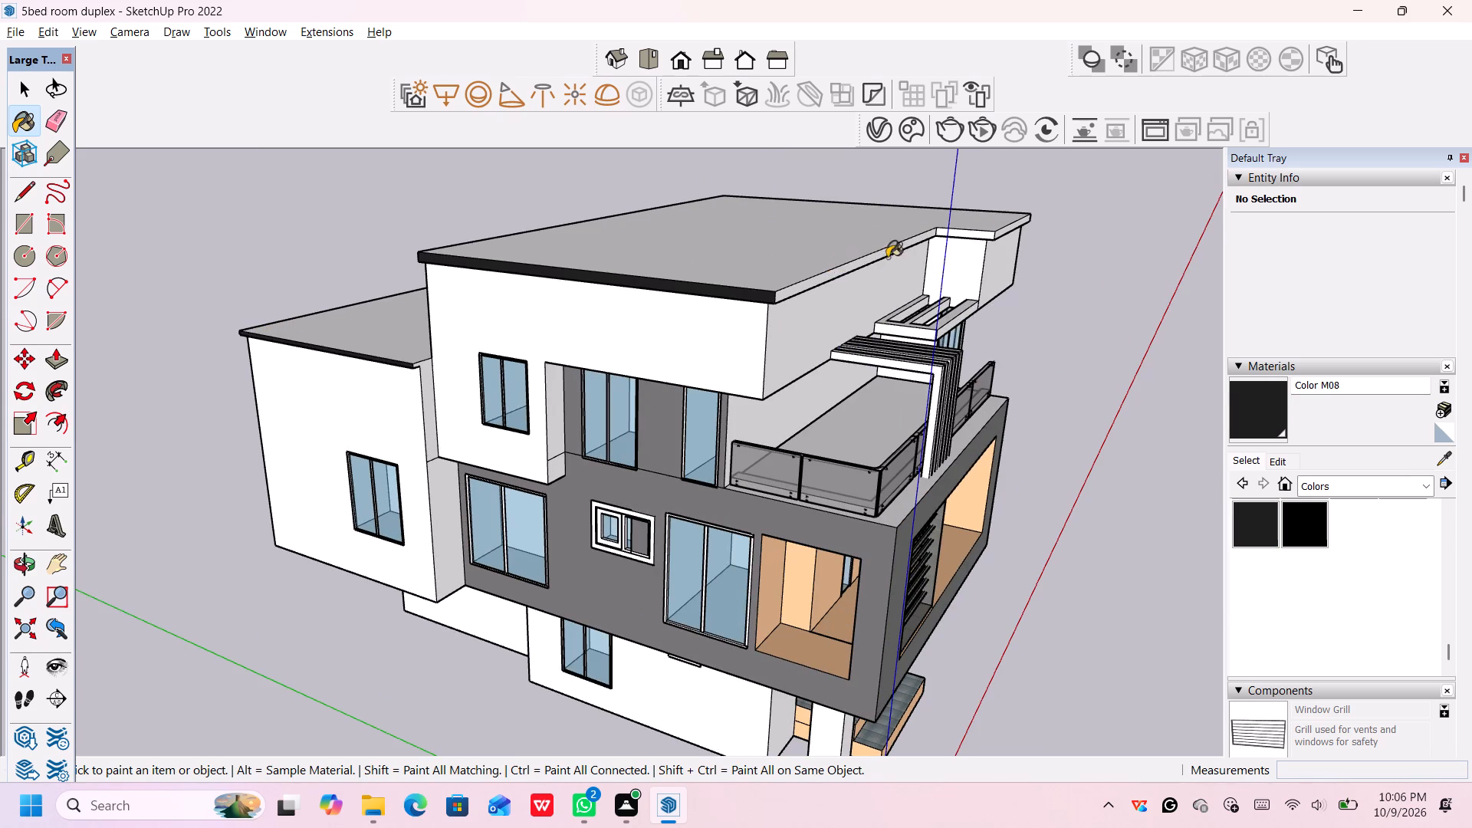
pyautogui.click(961, 234)
pyautogui.moveTo(992, 242); pyautogui.dragTo(889, 282, button='middle')
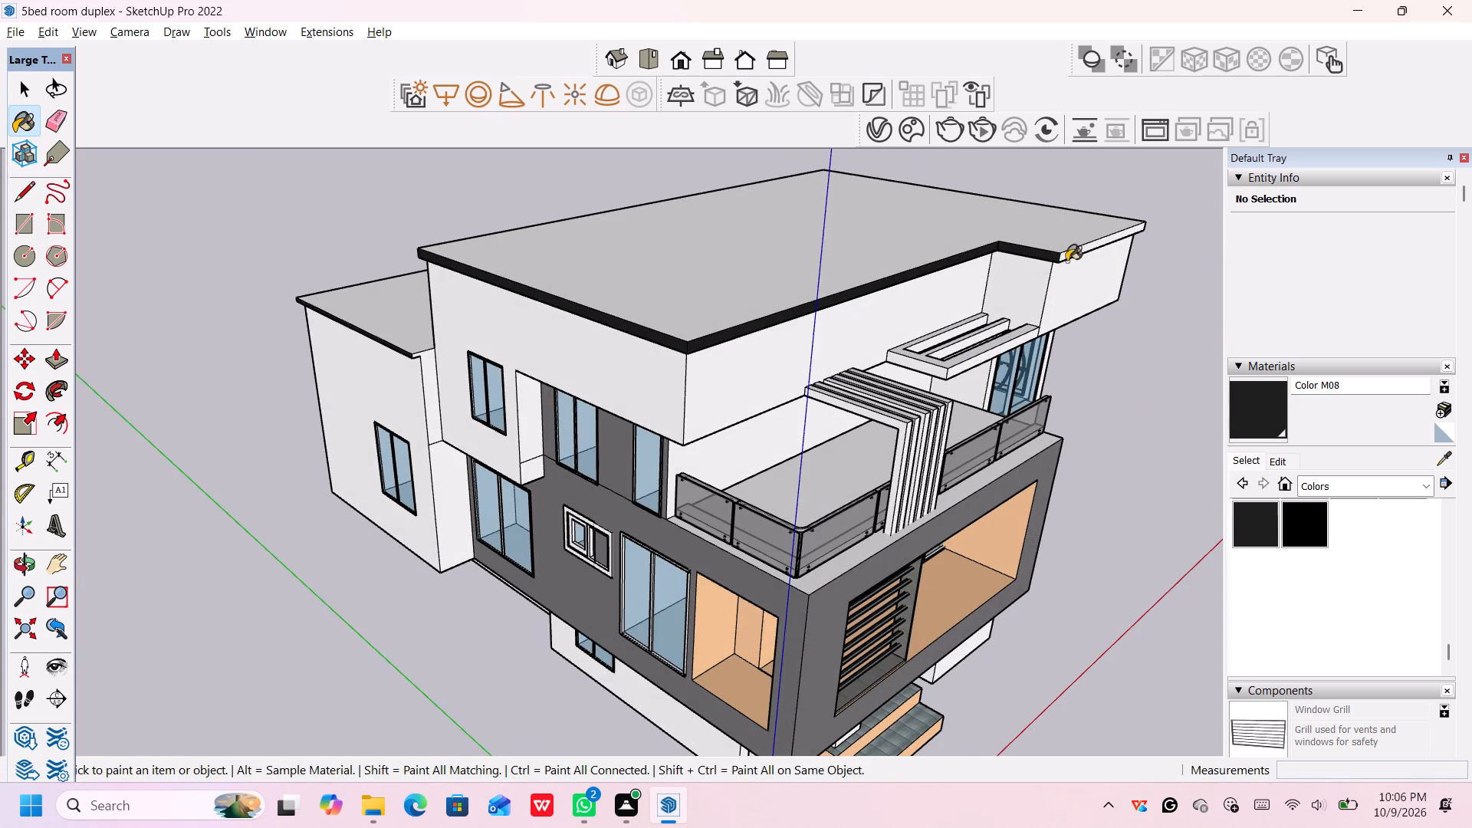
pyautogui.click(1072, 254)
pyautogui.scroll(-4, 919, 347)
pyautogui.scroll(1, 922, 352)
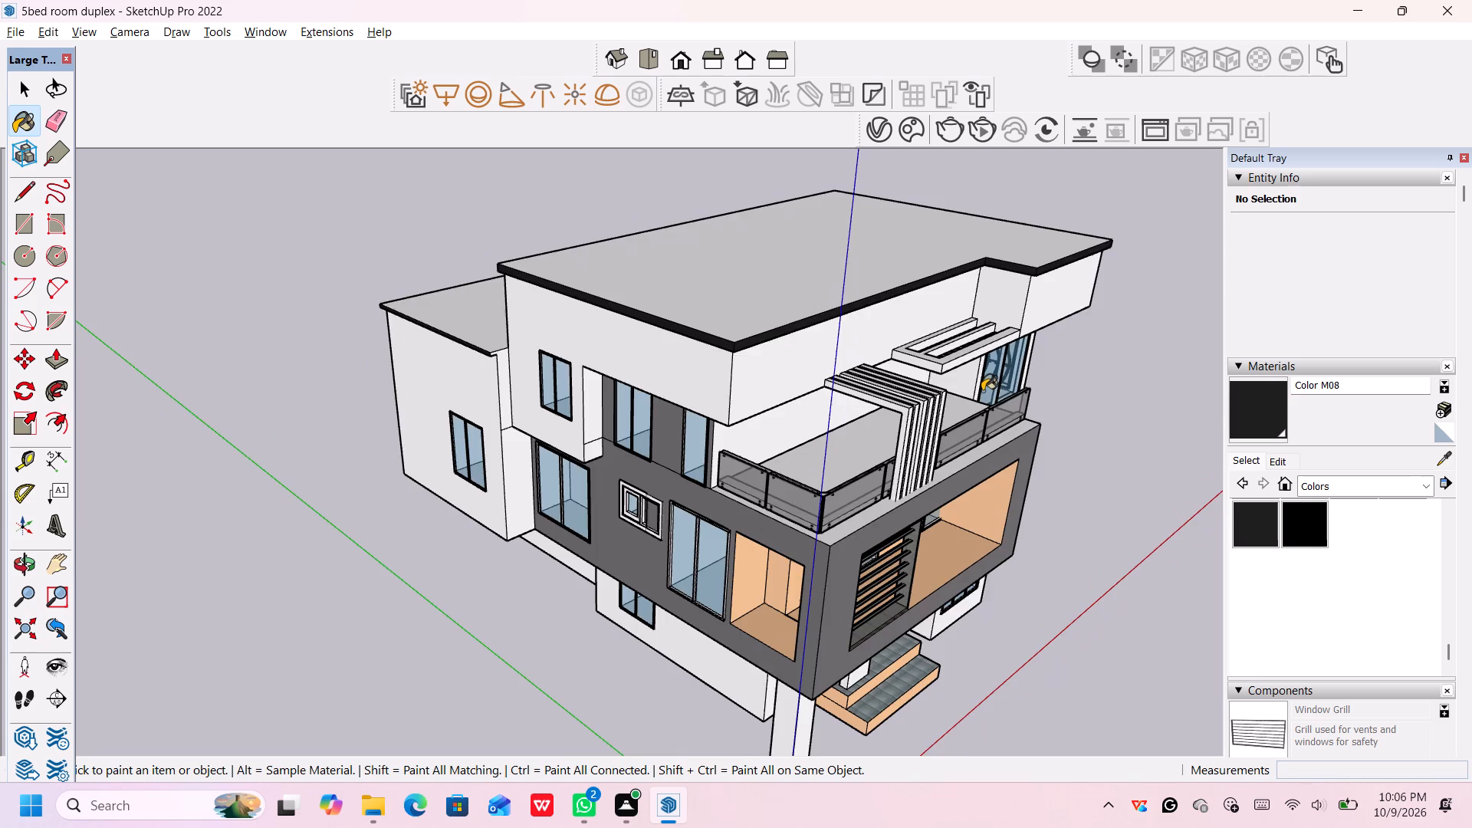
pyautogui.scroll(-6, 995, 425)
pyautogui.moveTo(1059, 544); pyautogui.dragTo(1053, 422, button='middle')
pyautogui.scroll(2, 1055, 458)
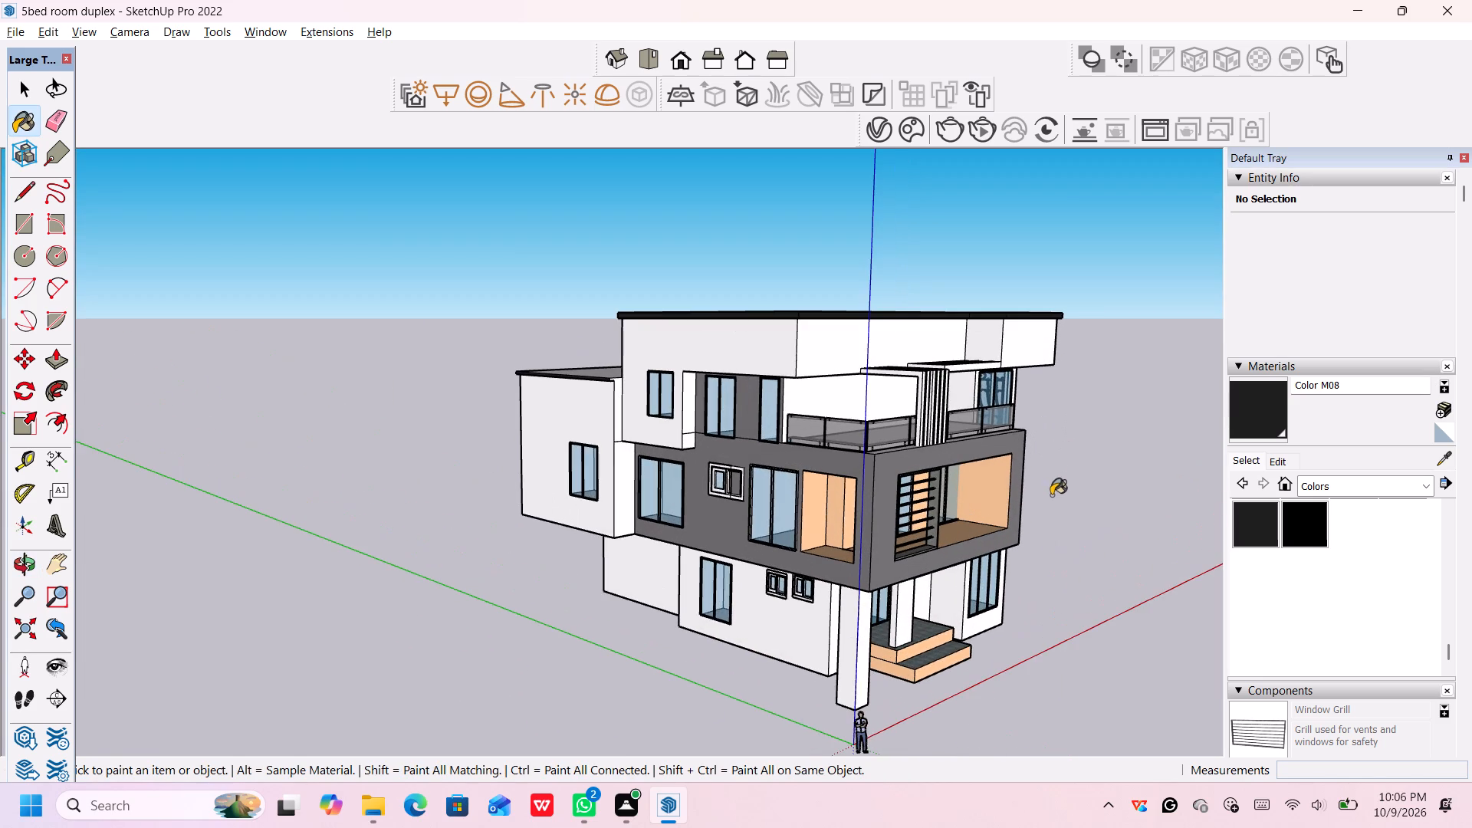
pyautogui.moveTo(1050, 495); pyautogui.dragTo(1060, 440, button='middle')
pyautogui.moveTo(1060, 442); pyautogui.dragTo(1063, 455, button='middle')
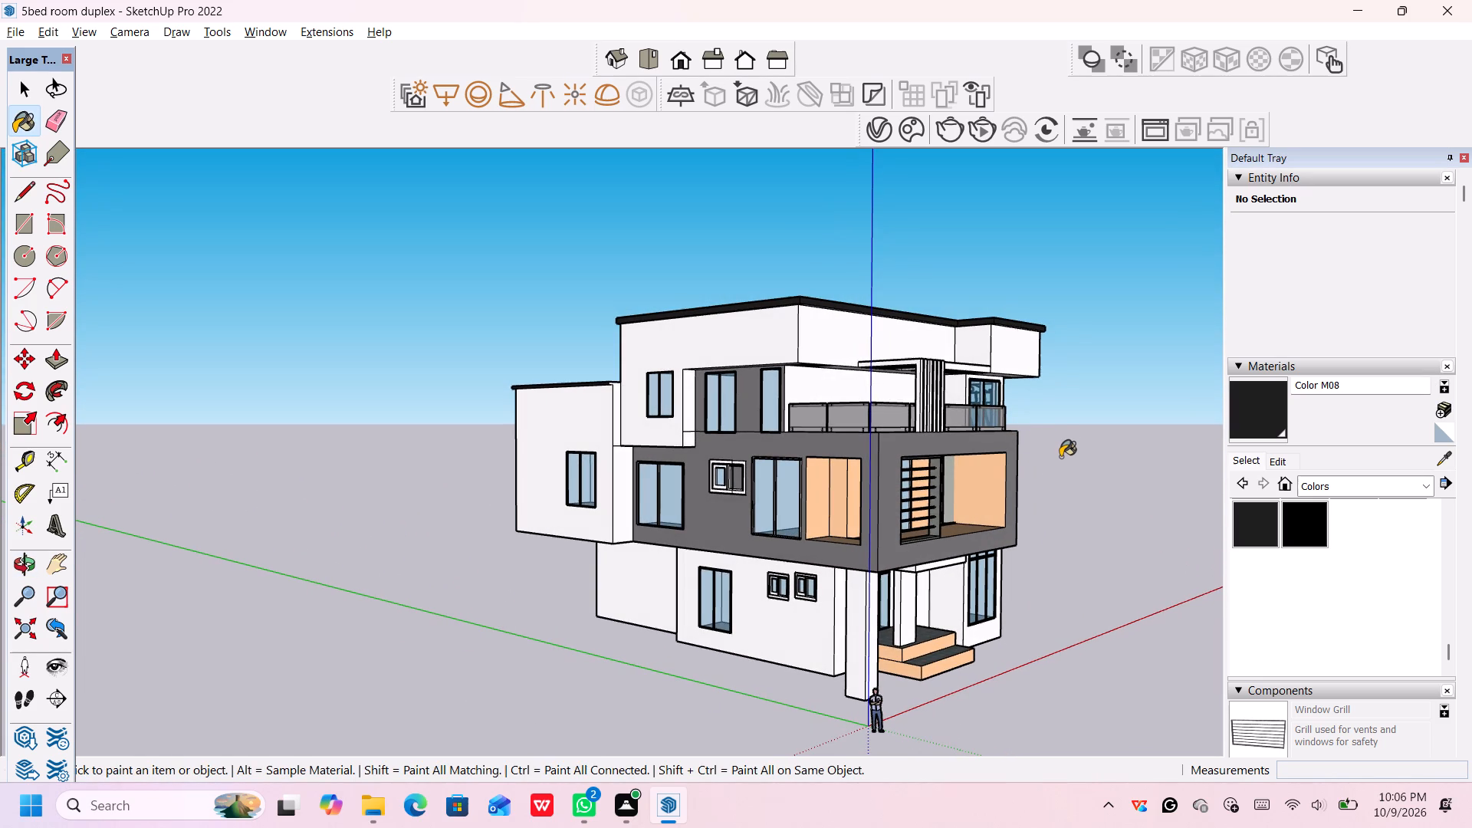
pyautogui.press('Escape')
pyautogui.press('space')
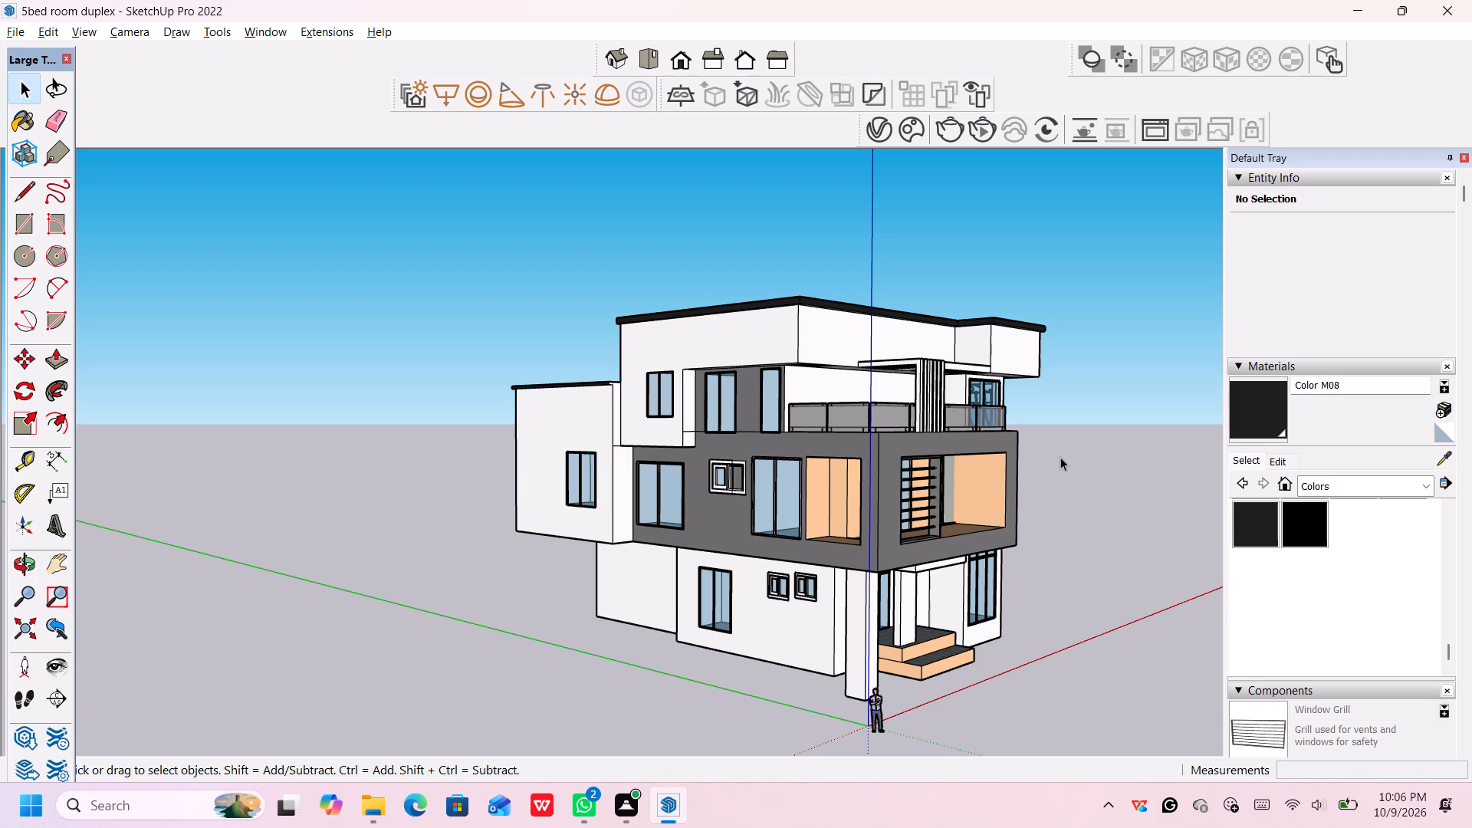
# Examine the duplex exterior from low front-corner viewpoints, ending on a close view of the entrance façade.
pyautogui.moveTo(1070, 478); pyautogui.dragTo(1036, 488, button='middle')
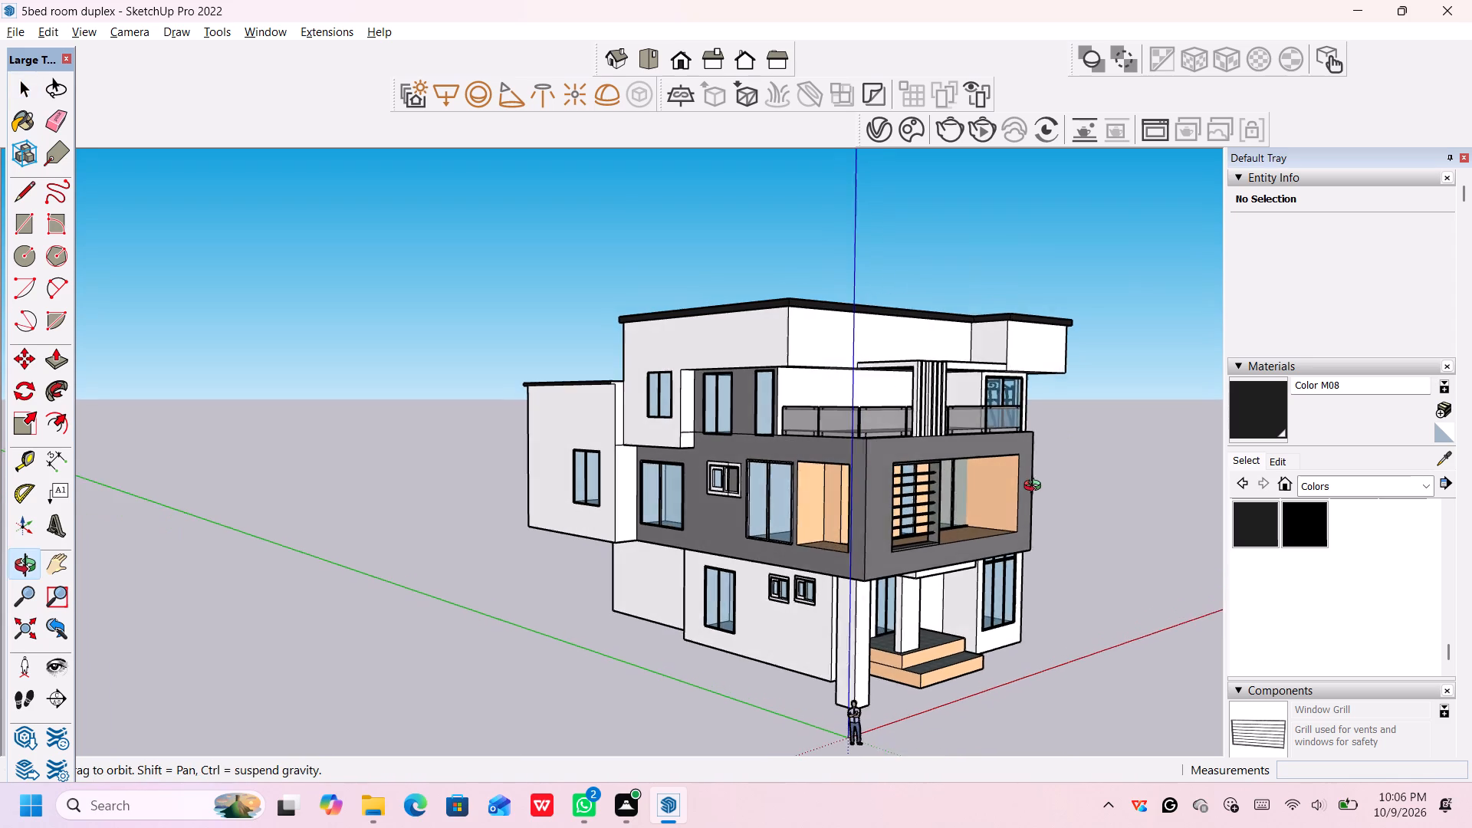
pyautogui.moveTo(1036, 488); pyautogui.dragTo(987, 493, button='middle')
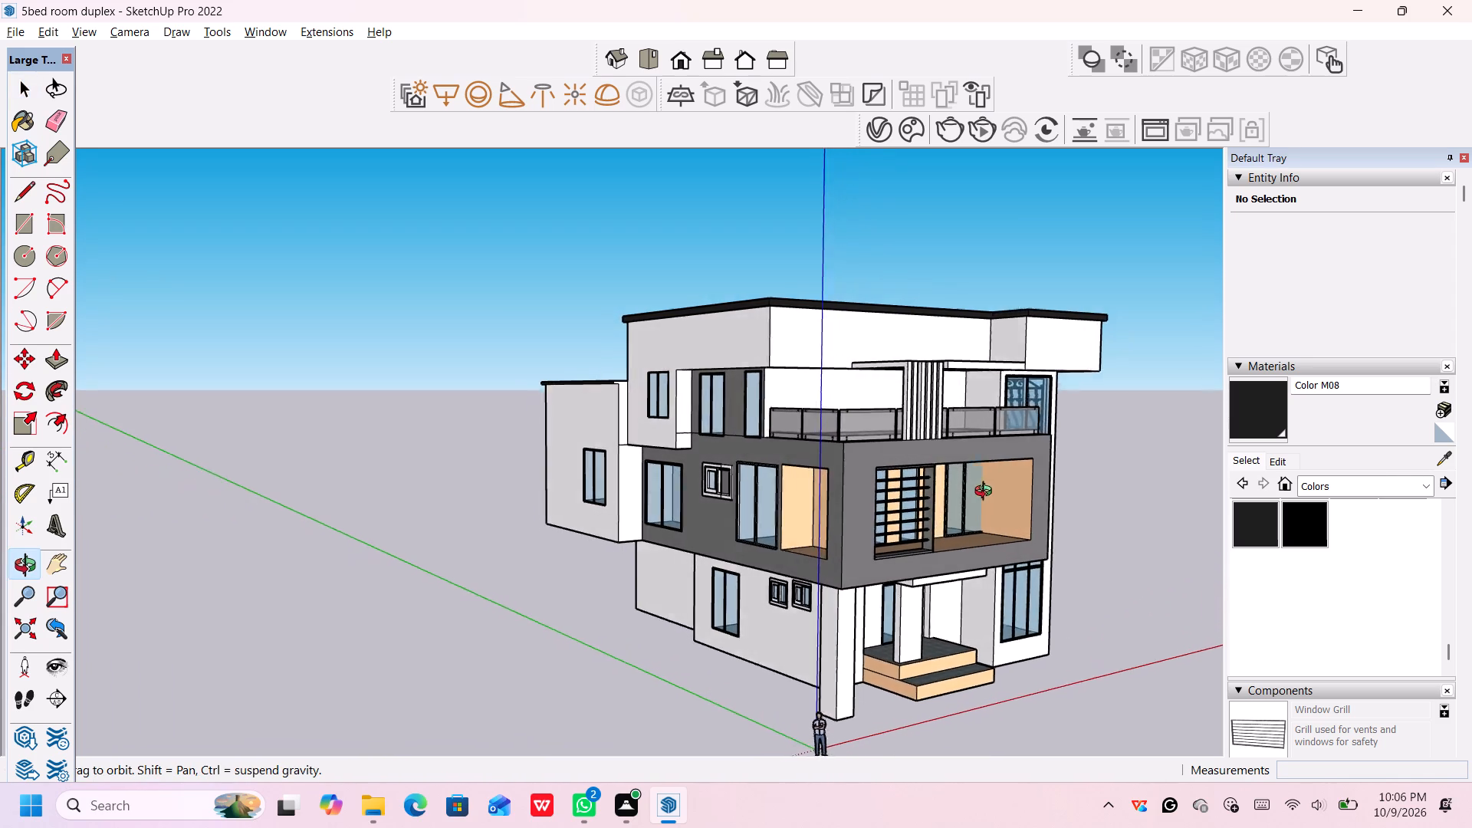
pyautogui.moveTo(987, 493); pyautogui.dragTo(945, 508, button='middle')
pyautogui.scroll(-2, 1096, 592)
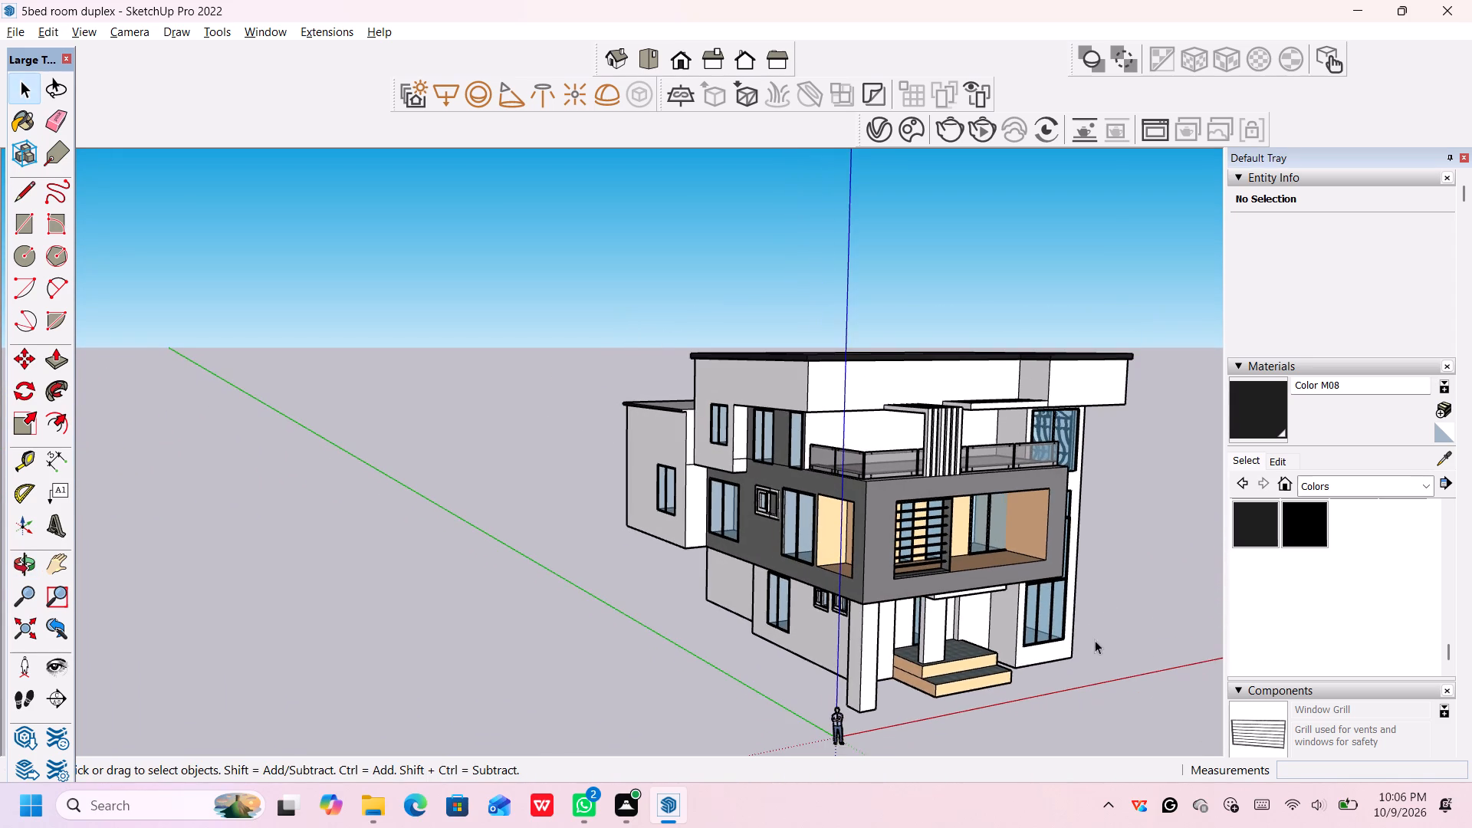
pyautogui.moveTo(1095, 640); pyautogui.dragTo(1099, 609, button='middle')
pyautogui.moveTo(1091, 628); pyautogui.dragTo(1056, 619, button='middle')
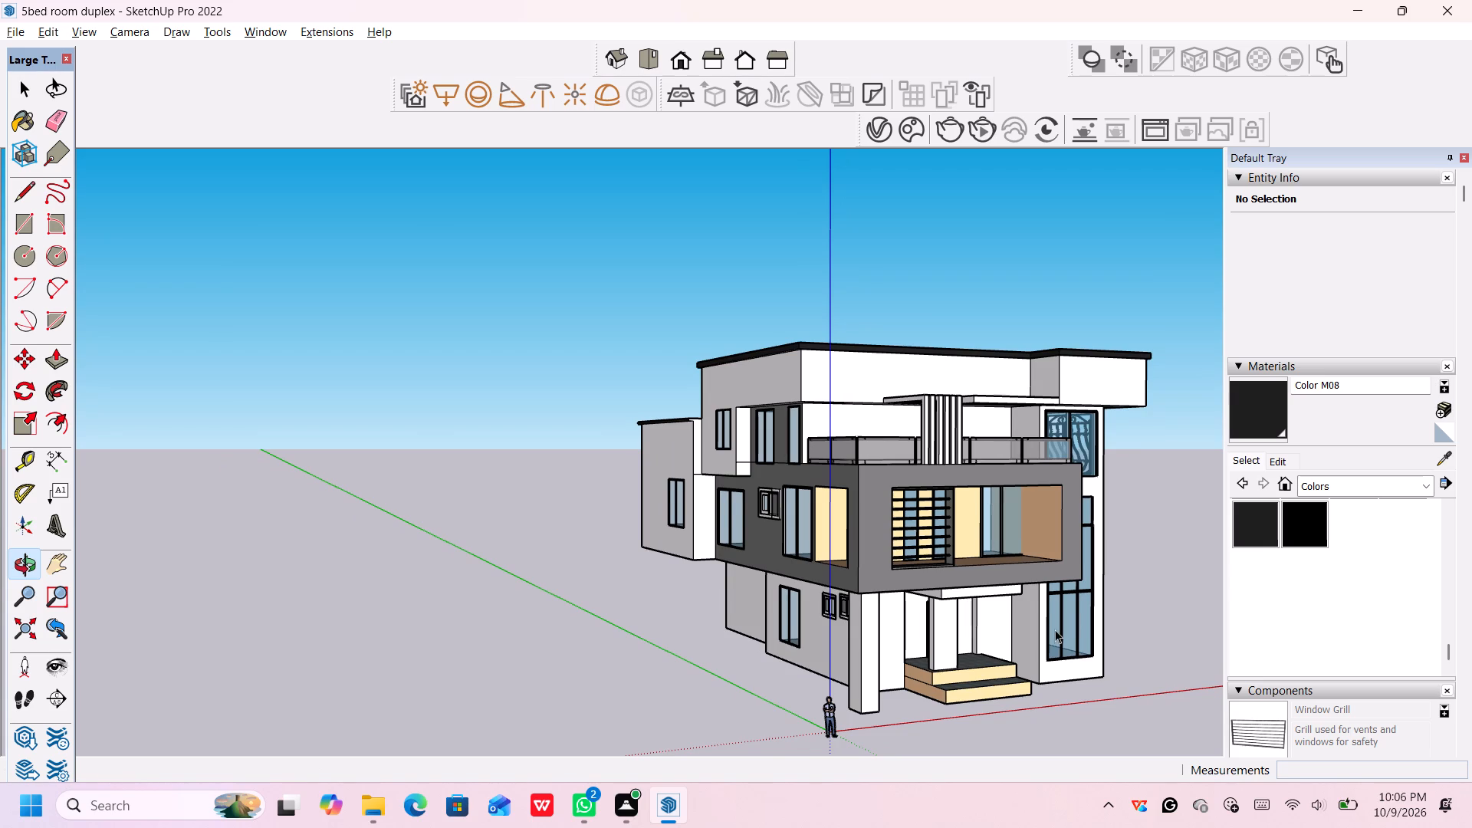
pyautogui.scroll(1, 1055, 629)
pyautogui.moveTo(1055, 629); pyautogui.dragTo(1089, 623, button='middle')
pyautogui.scroll(1, 1057, 630)
pyautogui.scroll(-4, 1094, 619)
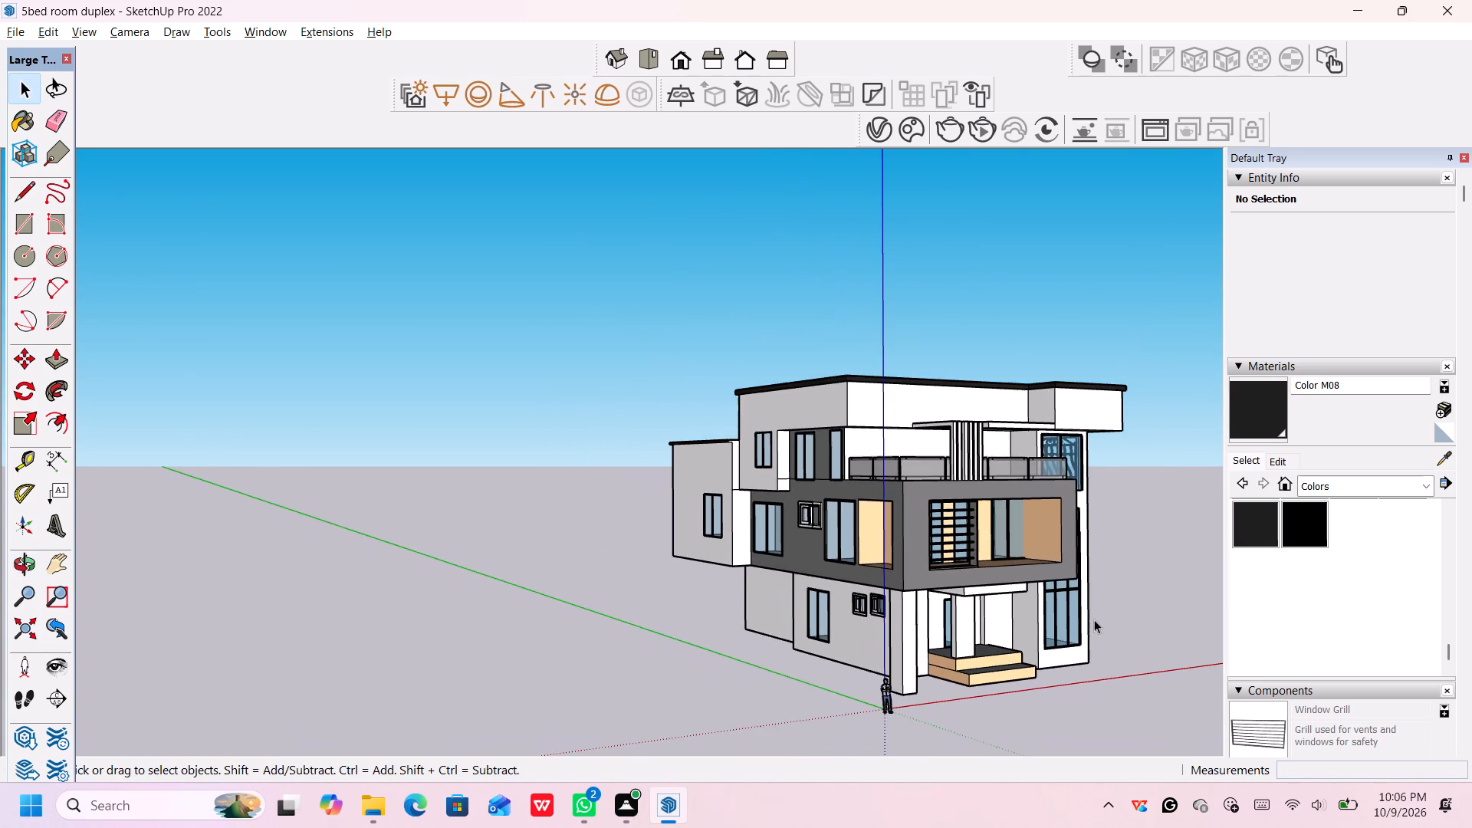
pyautogui.scroll(3, 1098, 630)
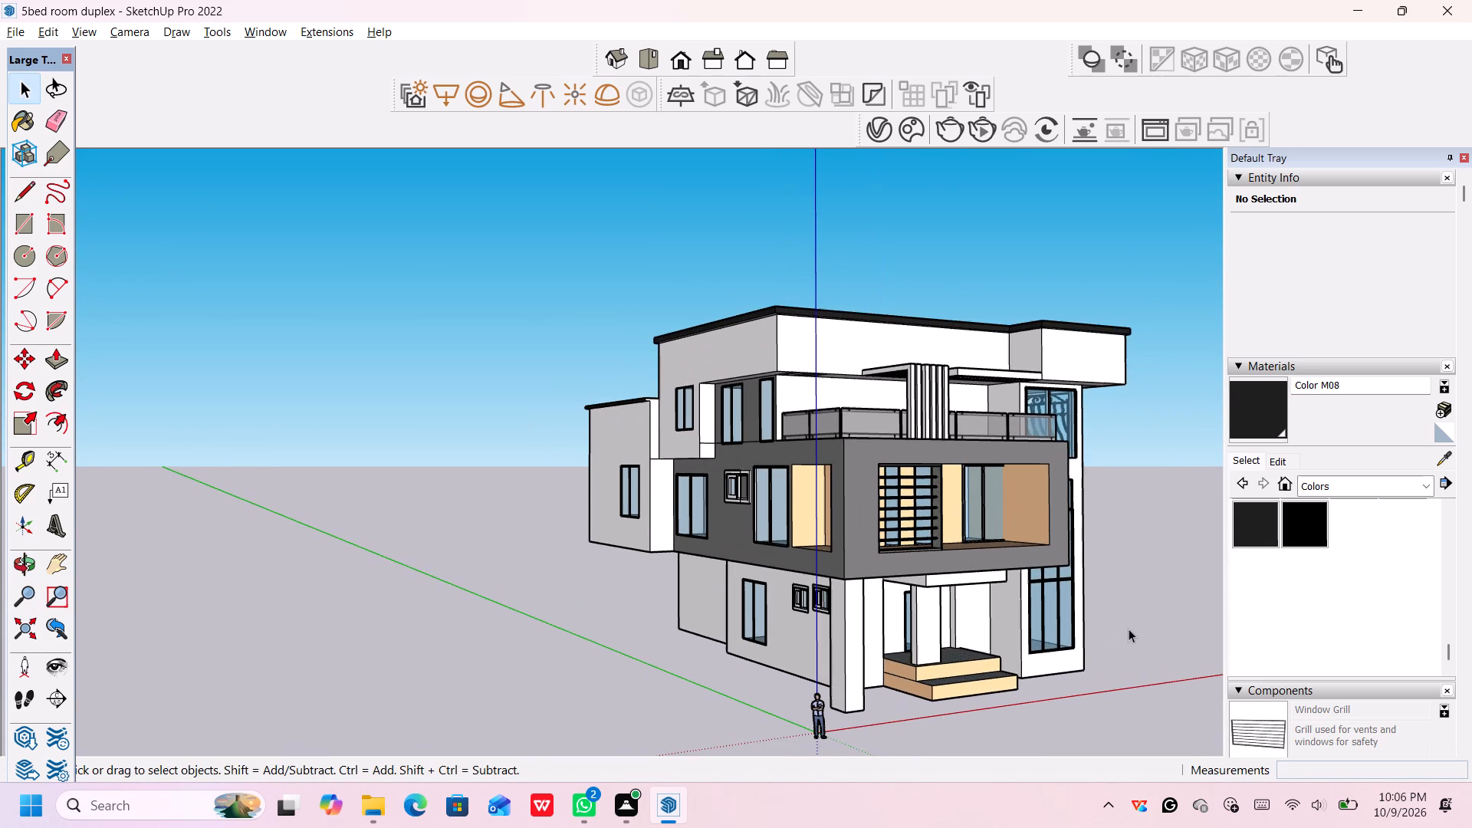
pyautogui.moveTo(1128, 626); pyautogui.dragTo(1127, 624, button='middle')
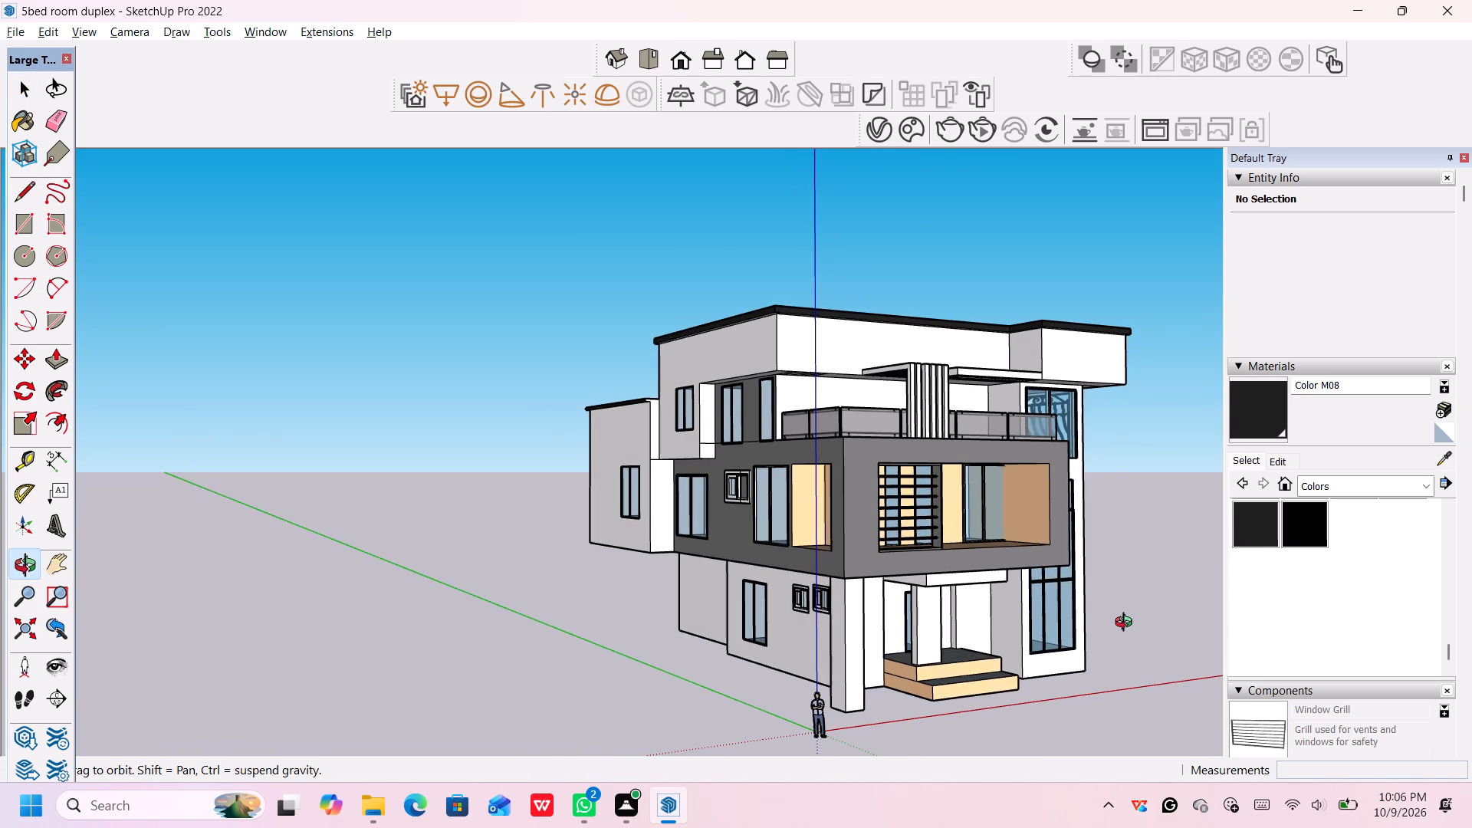
pyautogui.moveTo(1127, 624); pyautogui.dragTo(909, 599, button='middle')
pyautogui.scroll(1, 910, 598)
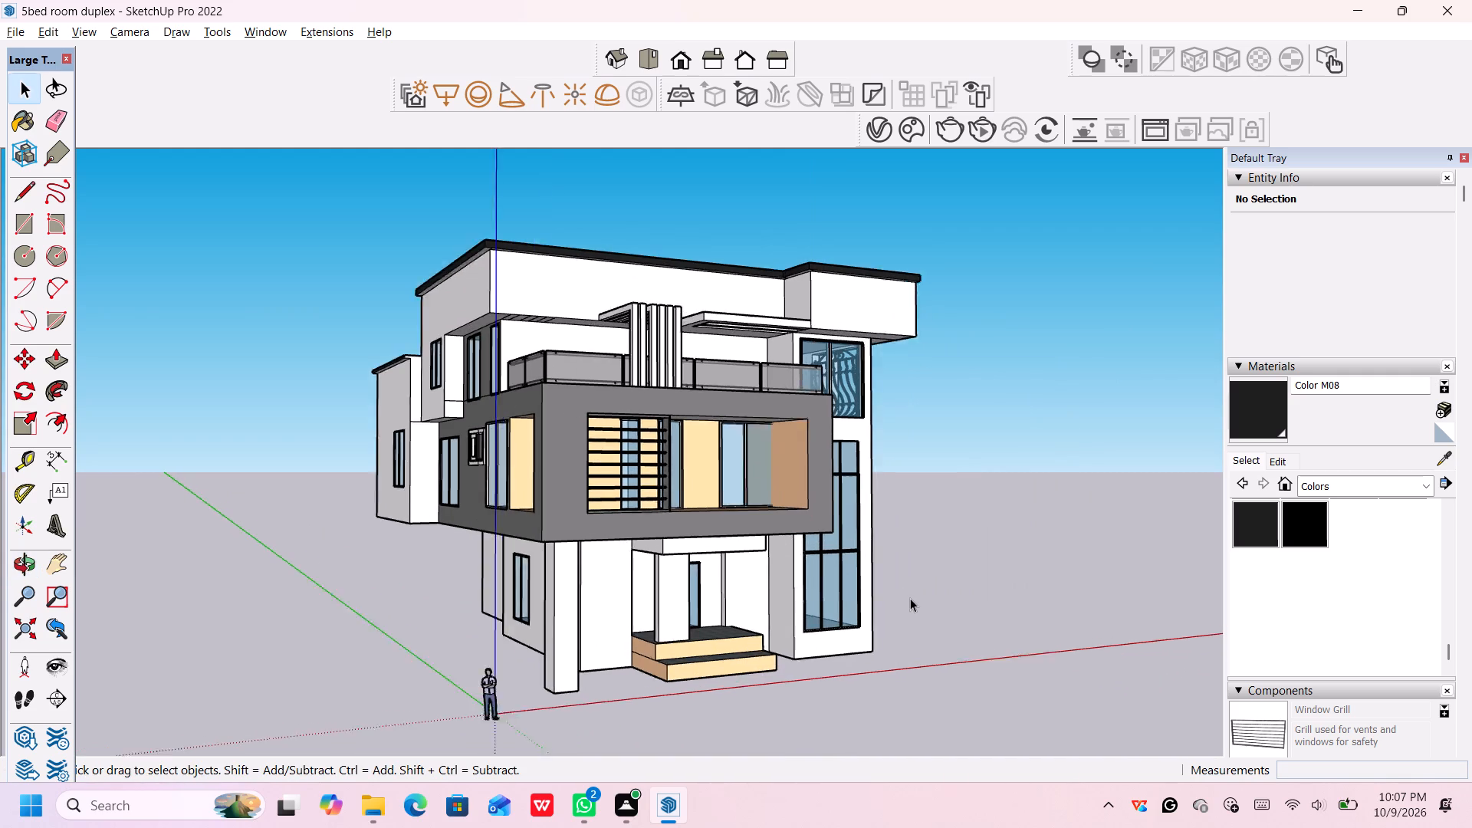
pyautogui.scroll(1, 910, 598)
pyautogui.moveTo(916, 600); pyautogui.dragTo(935, 600, button='middle')
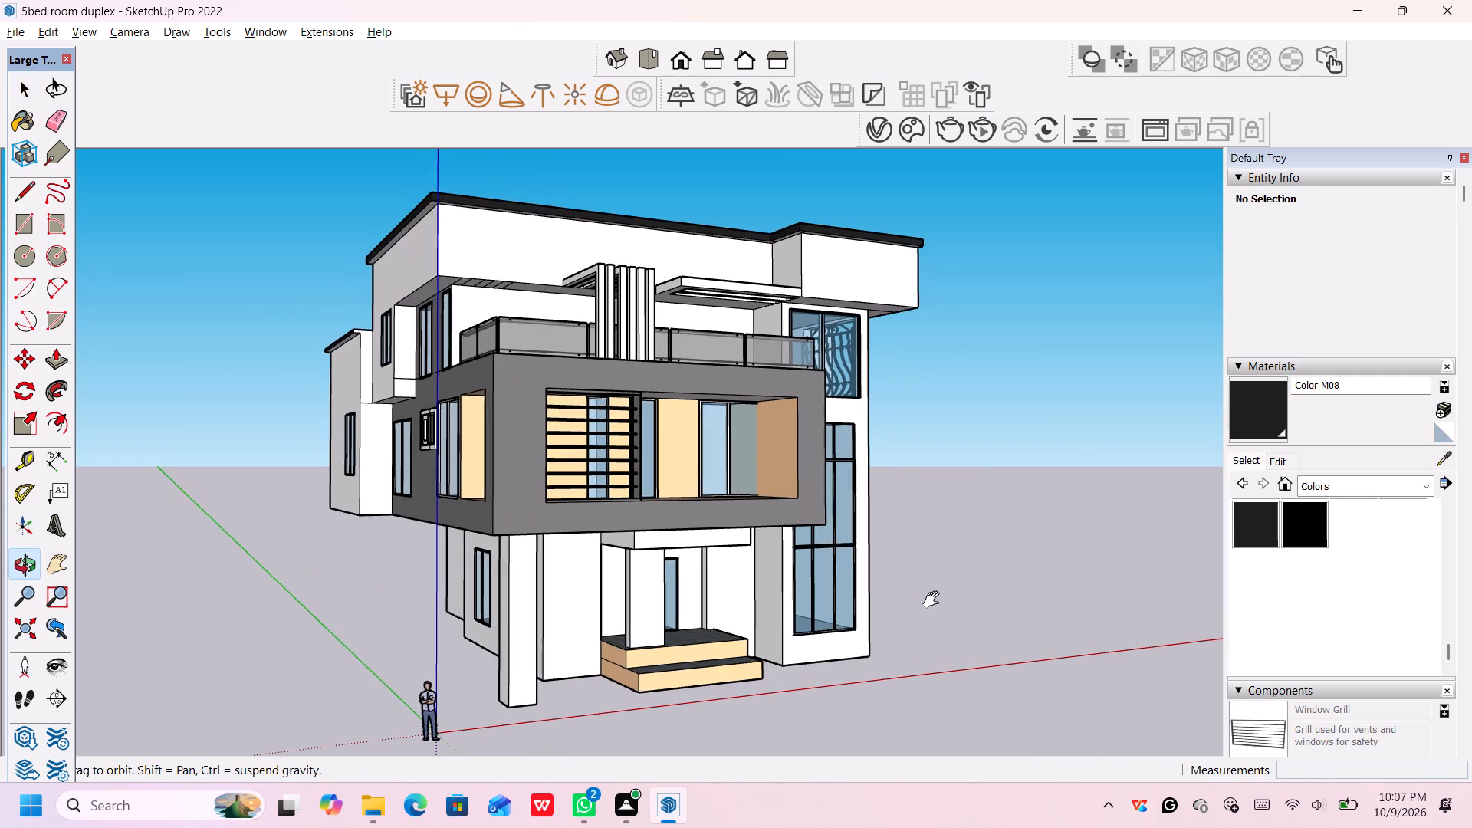
pyautogui.moveTo(935, 600); pyautogui.dragTo(1036, 620, button='middle')
pyautogui.scroll(1, 1031, 615)
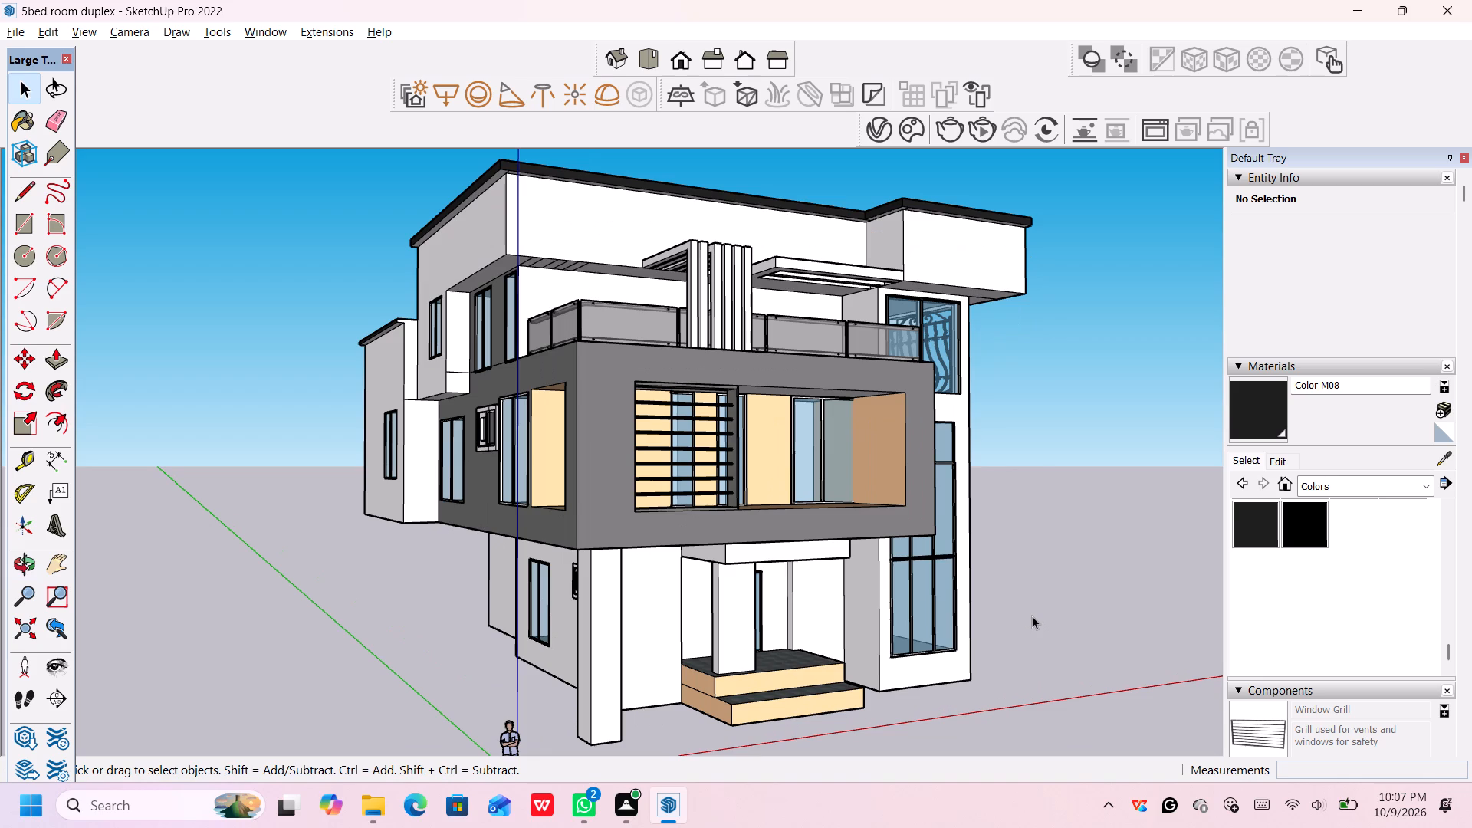
# Print the current front-corner view with Microsoft Print to PDF, saving it as "5bed room duplex" in the 5BEDROOM DUPLEX folder.
pyautogui.hotkey('ctrl', 'p')
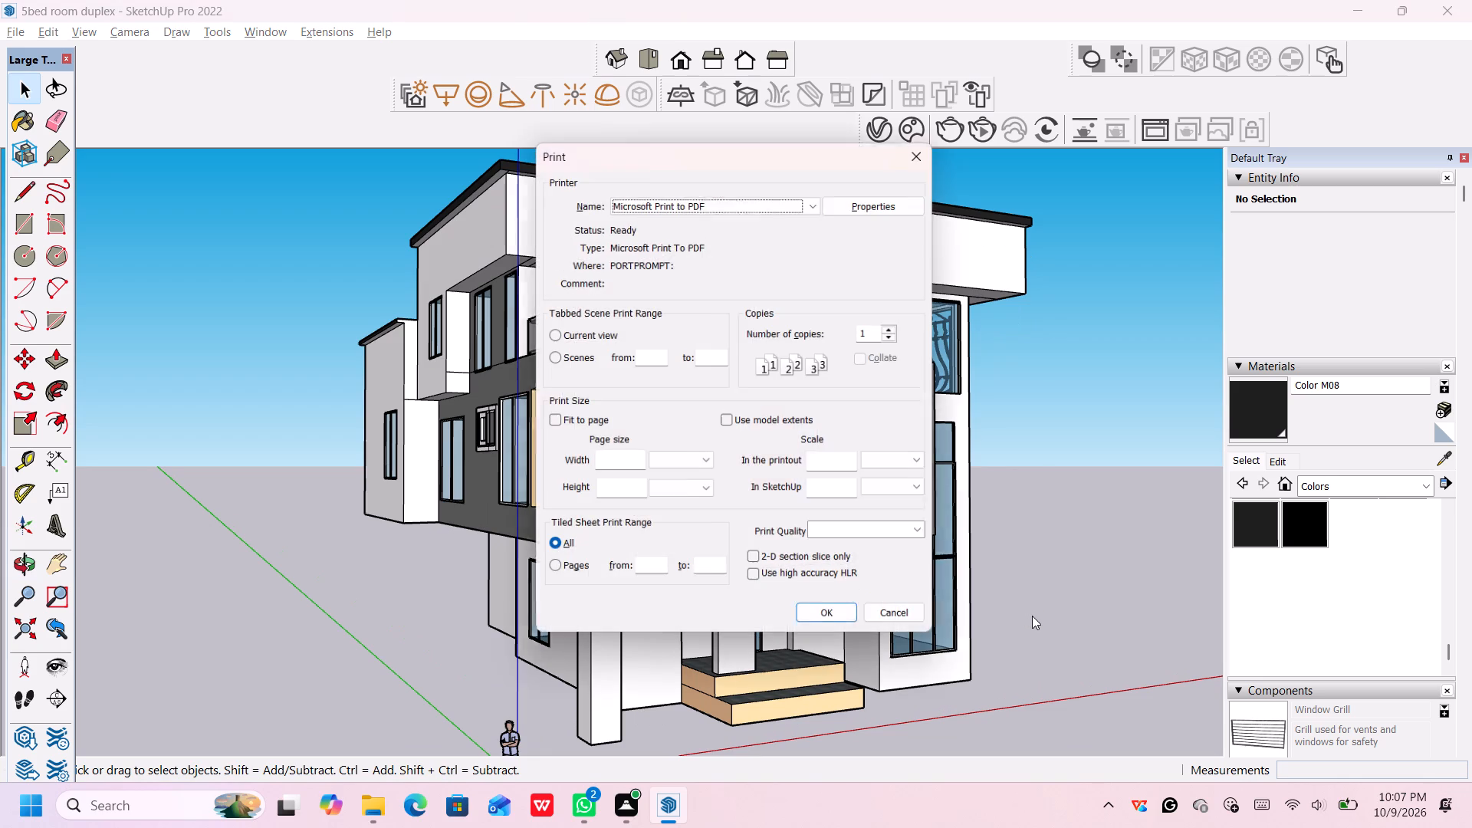
pyautogui.click(831, 625)
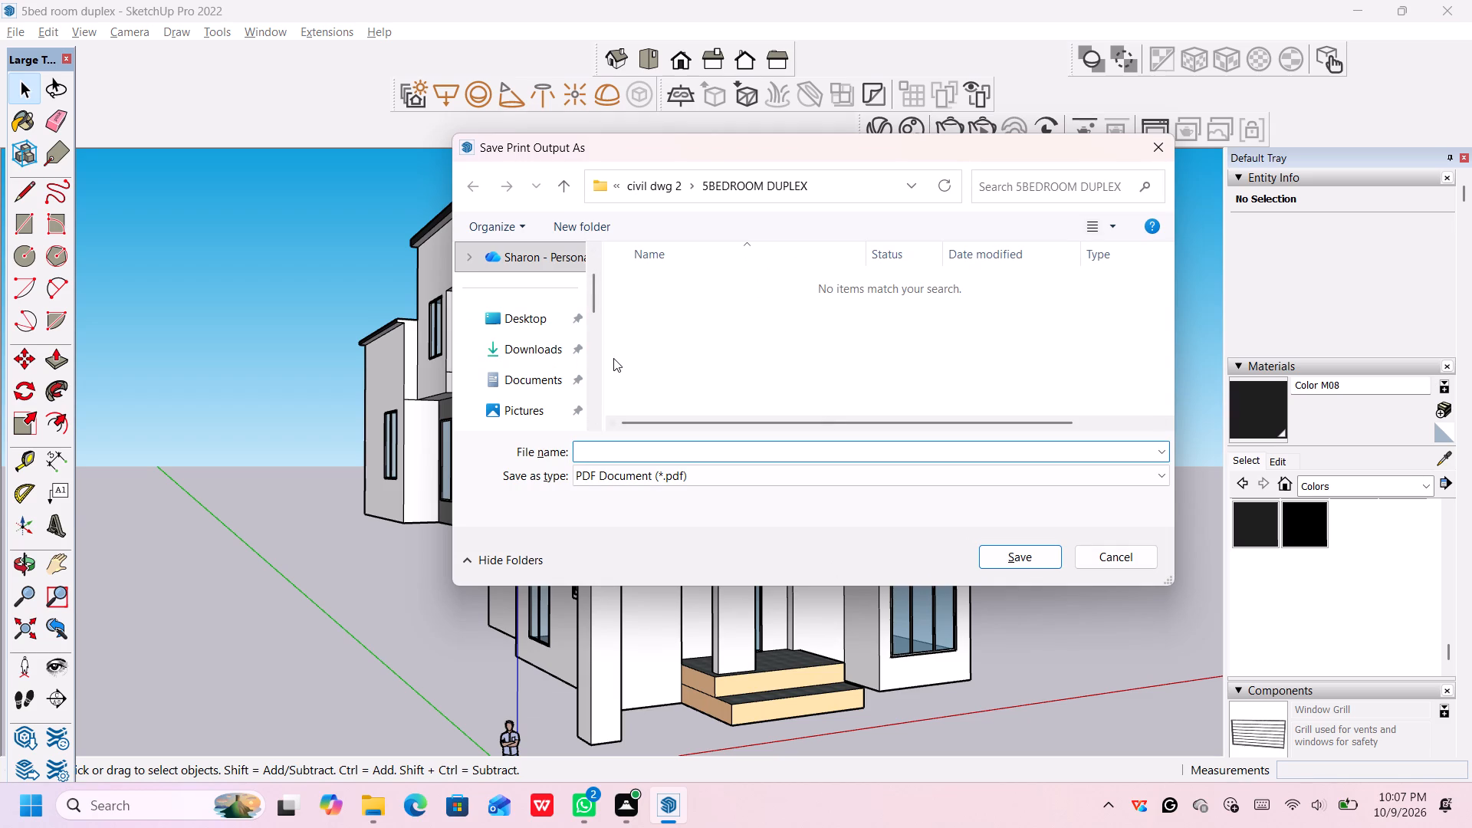
pyautogui.press('5')
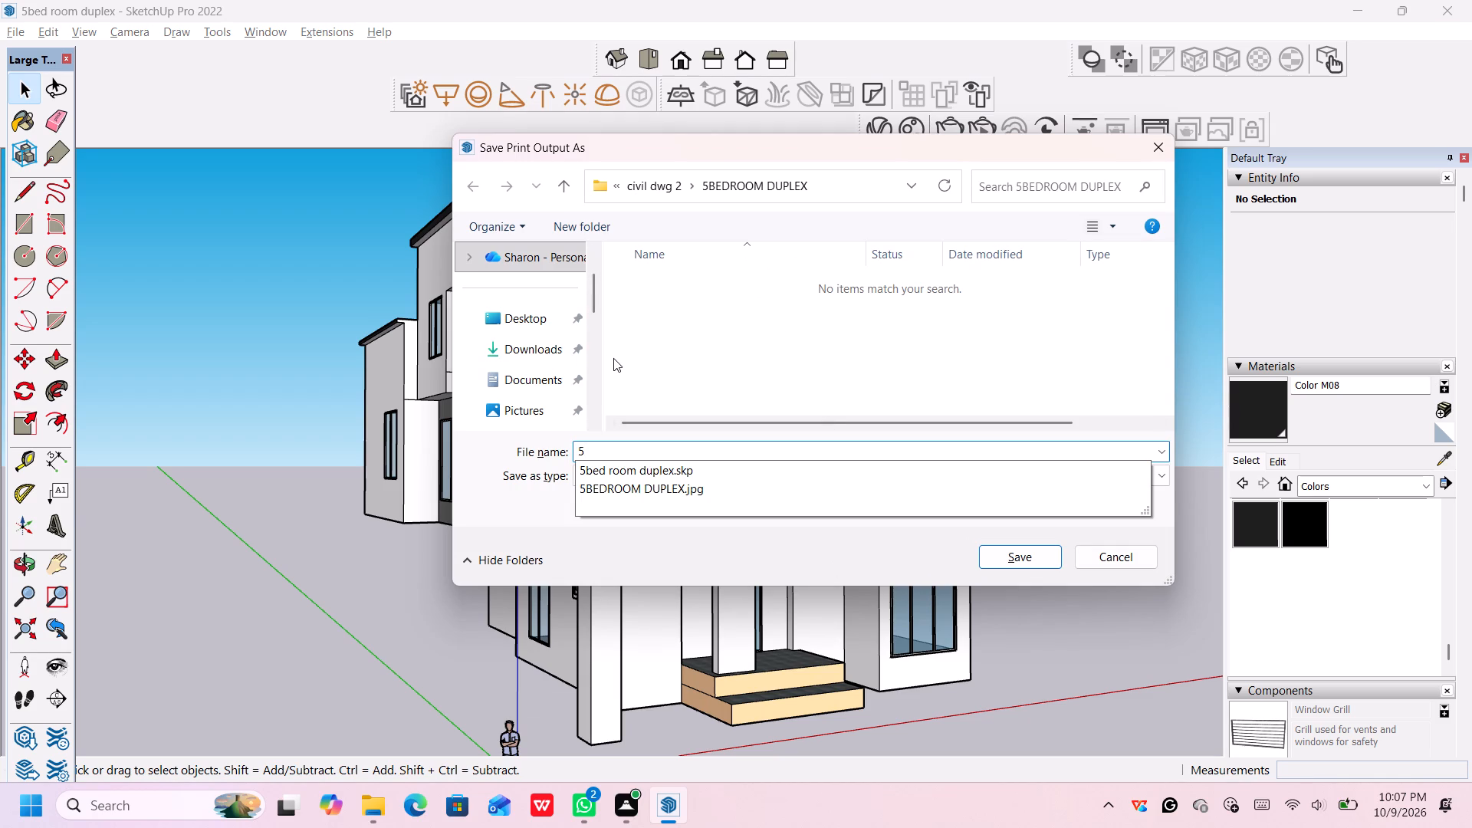
pyautogui.write('bed room')
pyautogui.press('space')
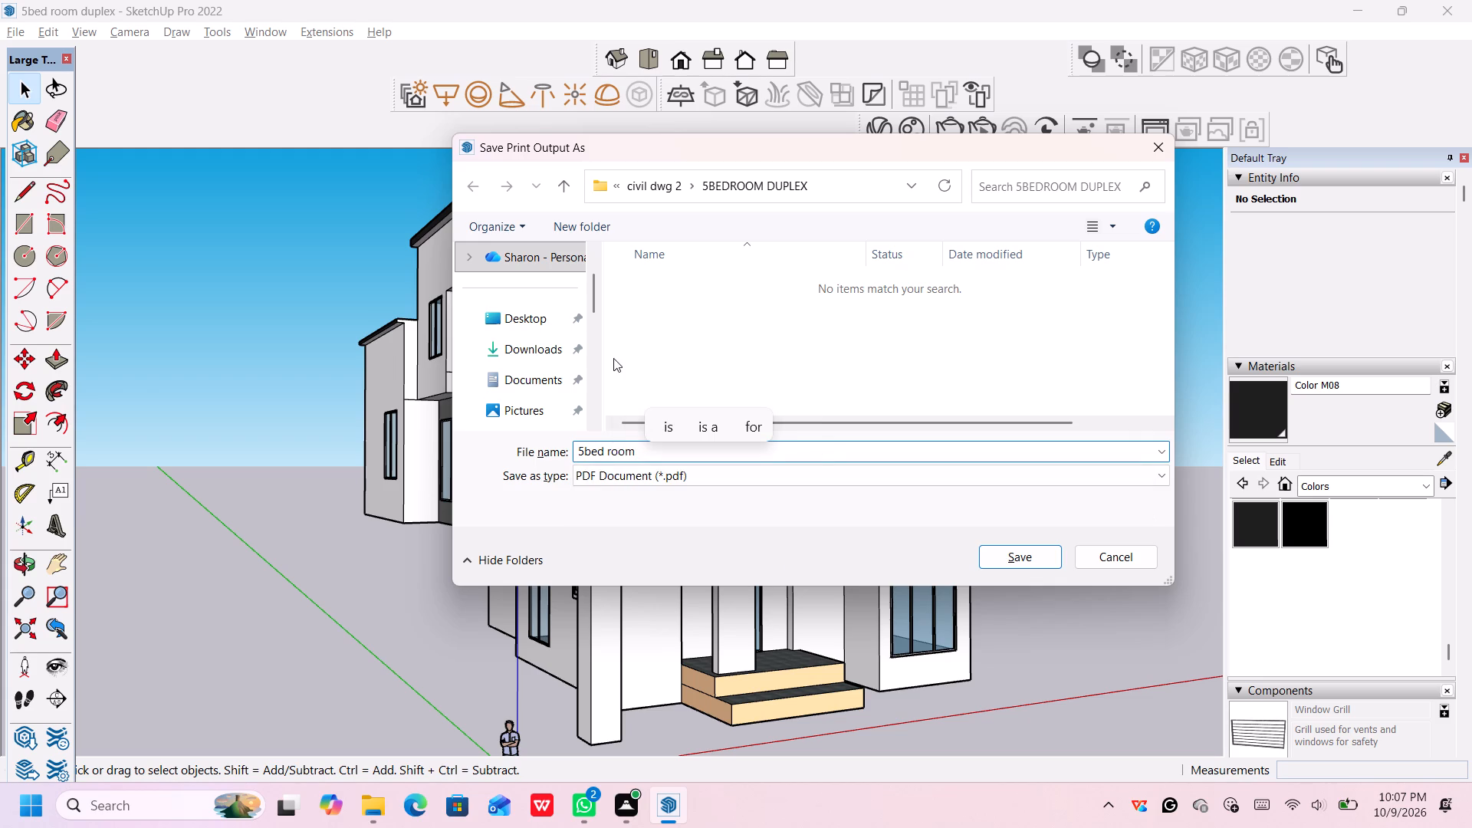
pyautogui.press('d')
pyautogui.write('up')
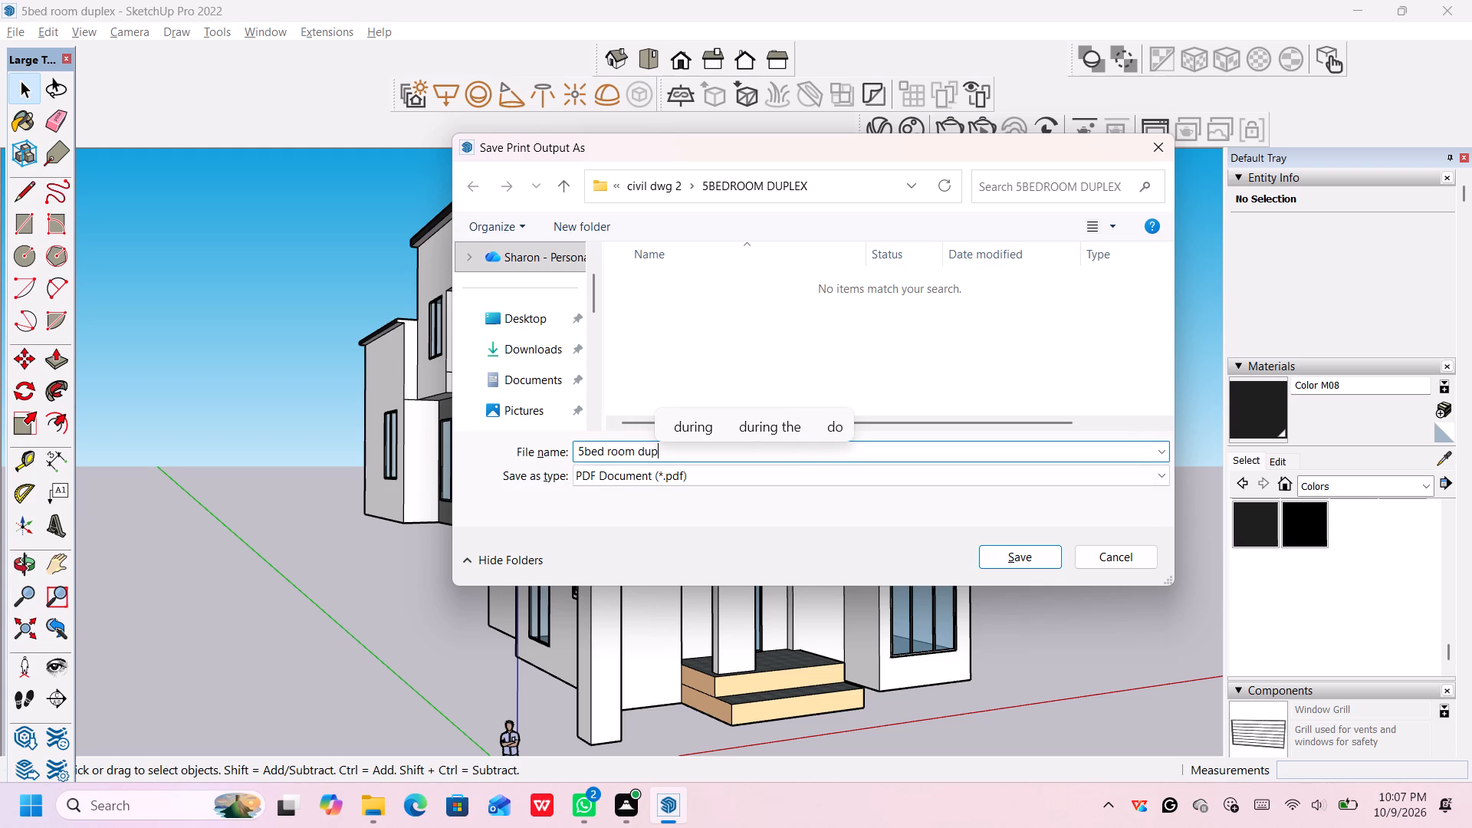
pyautogui.write('lex')
pyautogui.press('Return')
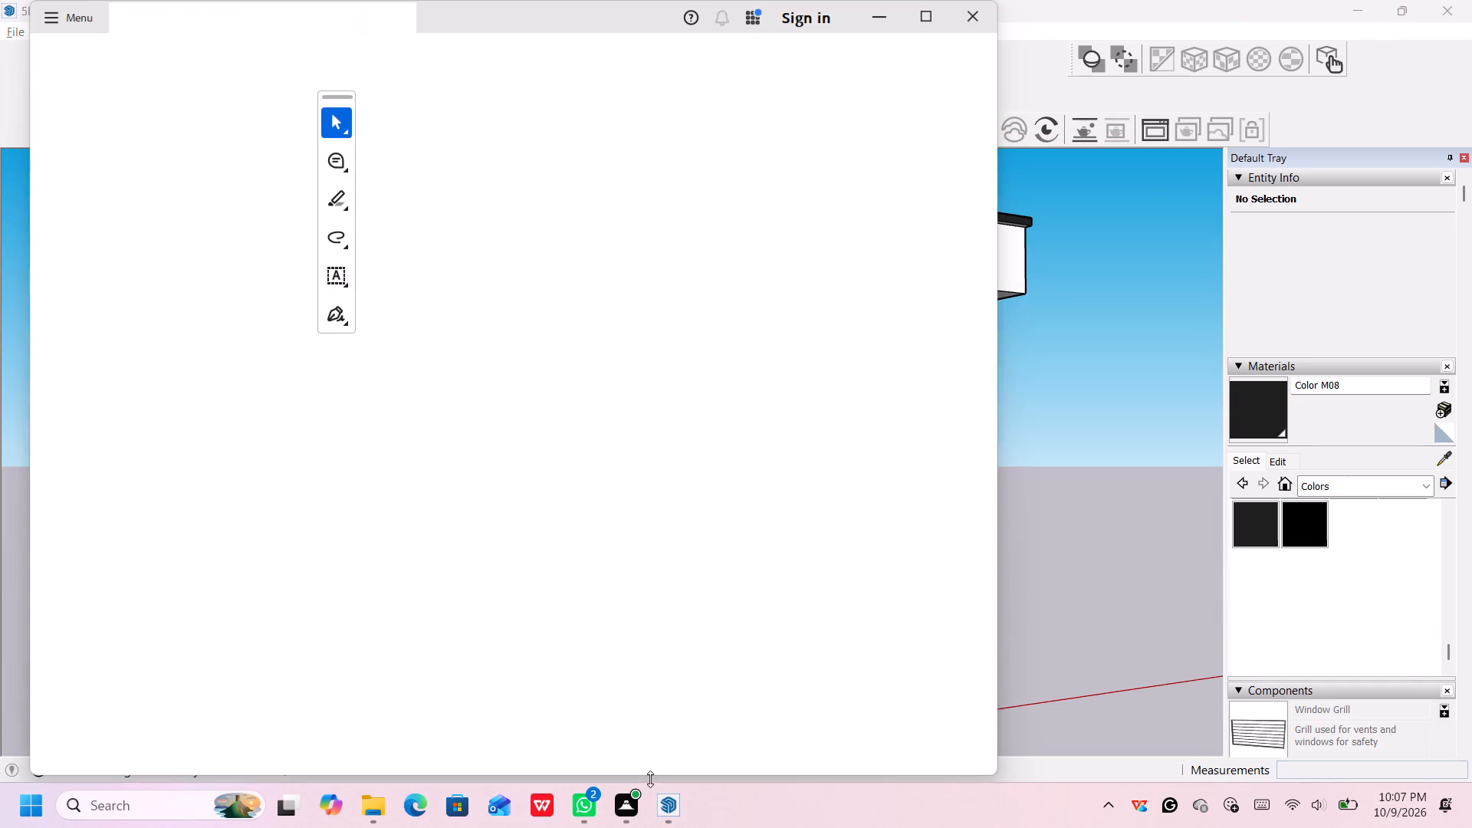
# Check the printed page of the duplex PDF in Adobe Acrobat and close the viewer.
pyautogui.scroll(1, 811, 511)
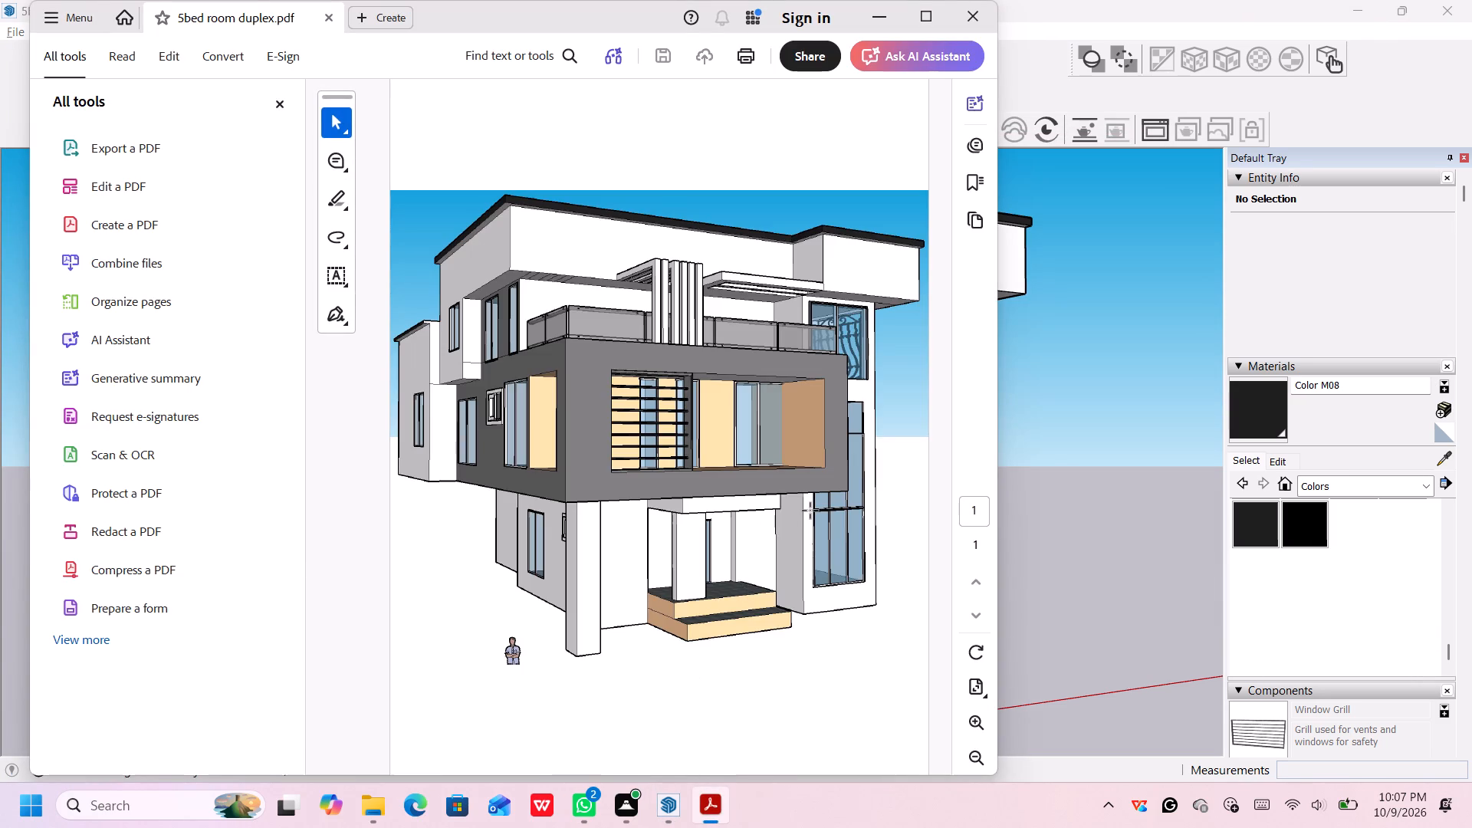
pyautogui.scroll(-1, 812, 511)
pyautogui.click(968, 21)
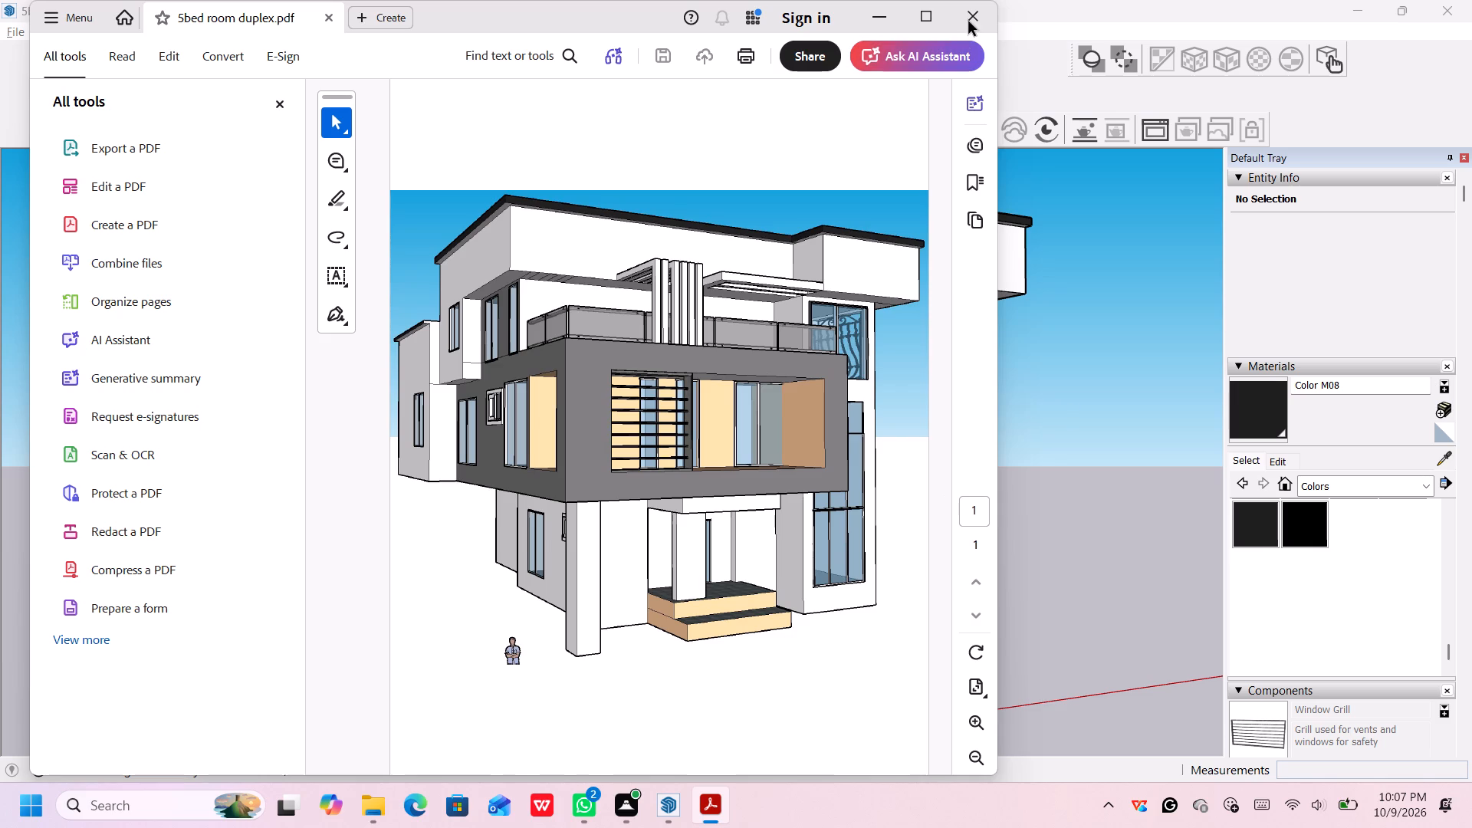